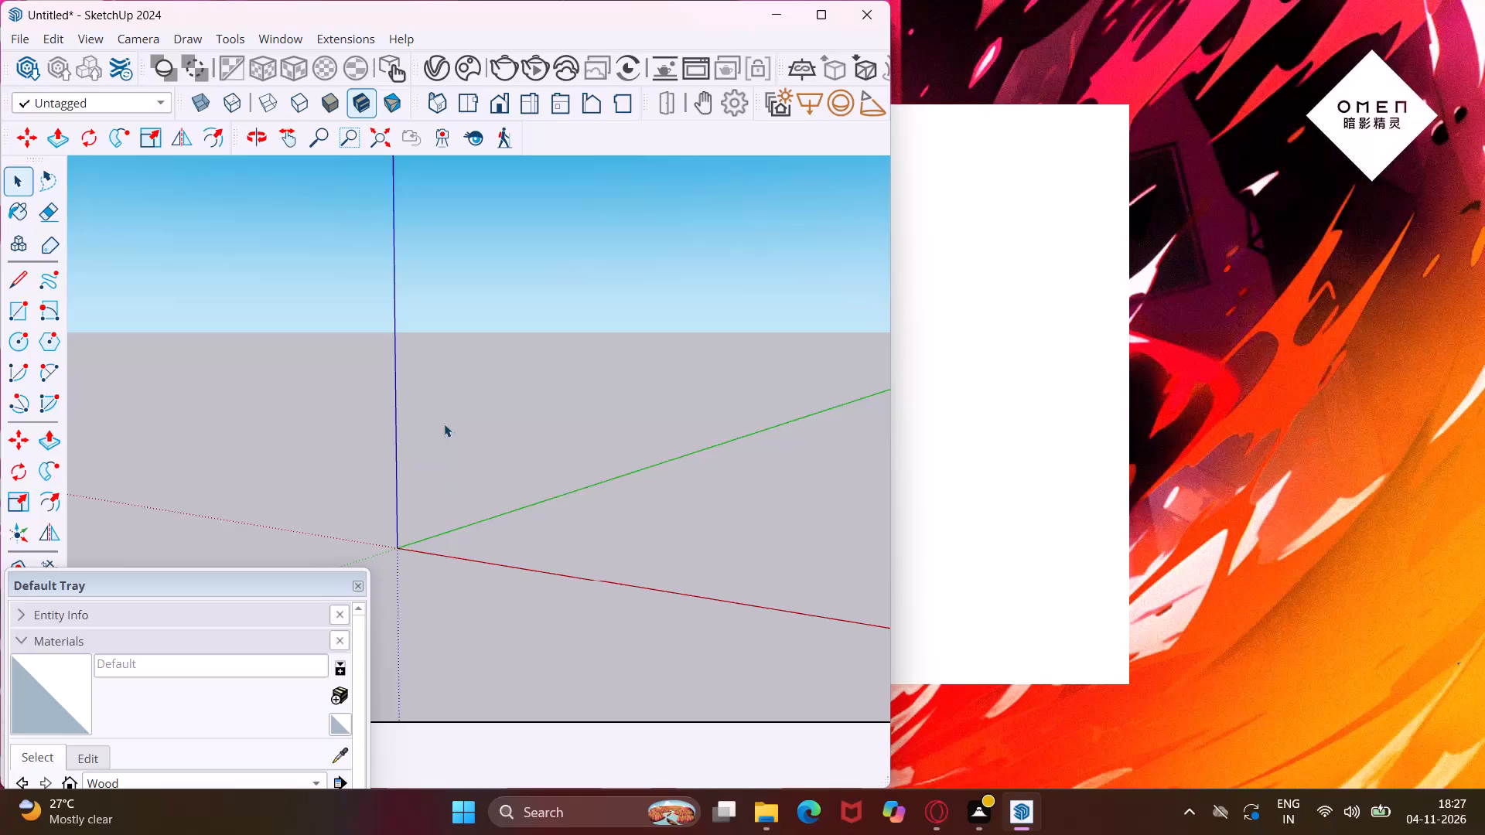
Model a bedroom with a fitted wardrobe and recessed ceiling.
Draw a 15' by 15' rectangle on the ground plane between the red and green axes.
middle_click_drag(473, 438, 459, 523)
scroll(407, 287, "down", 8)
scroll(405, 259, "up", 1)
scroll(405, 259, "down", 3)
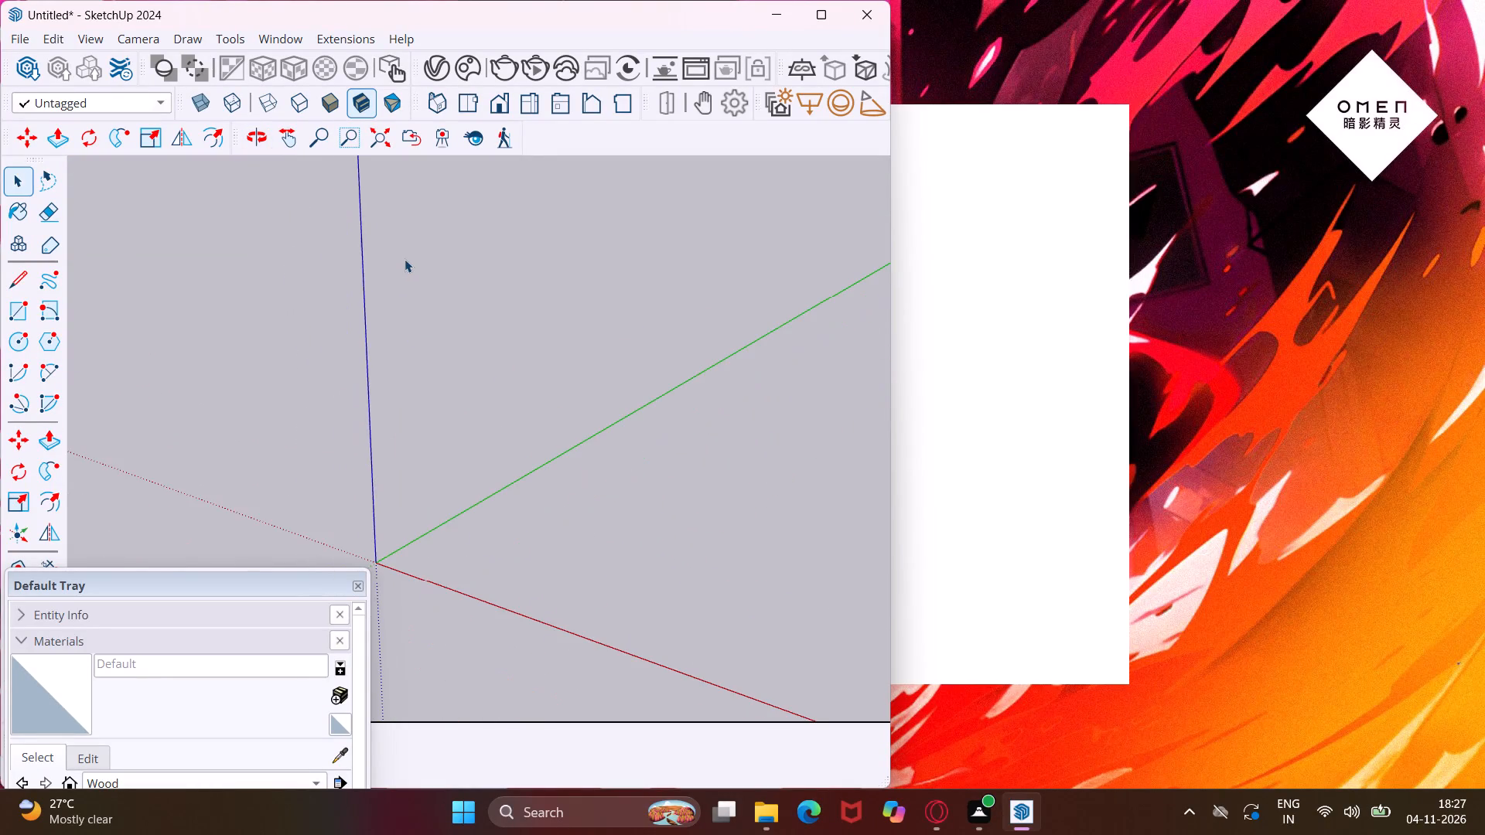
scroll(404, 251, "down", 4)
middle_click_drag(477, 417, 442, 499)
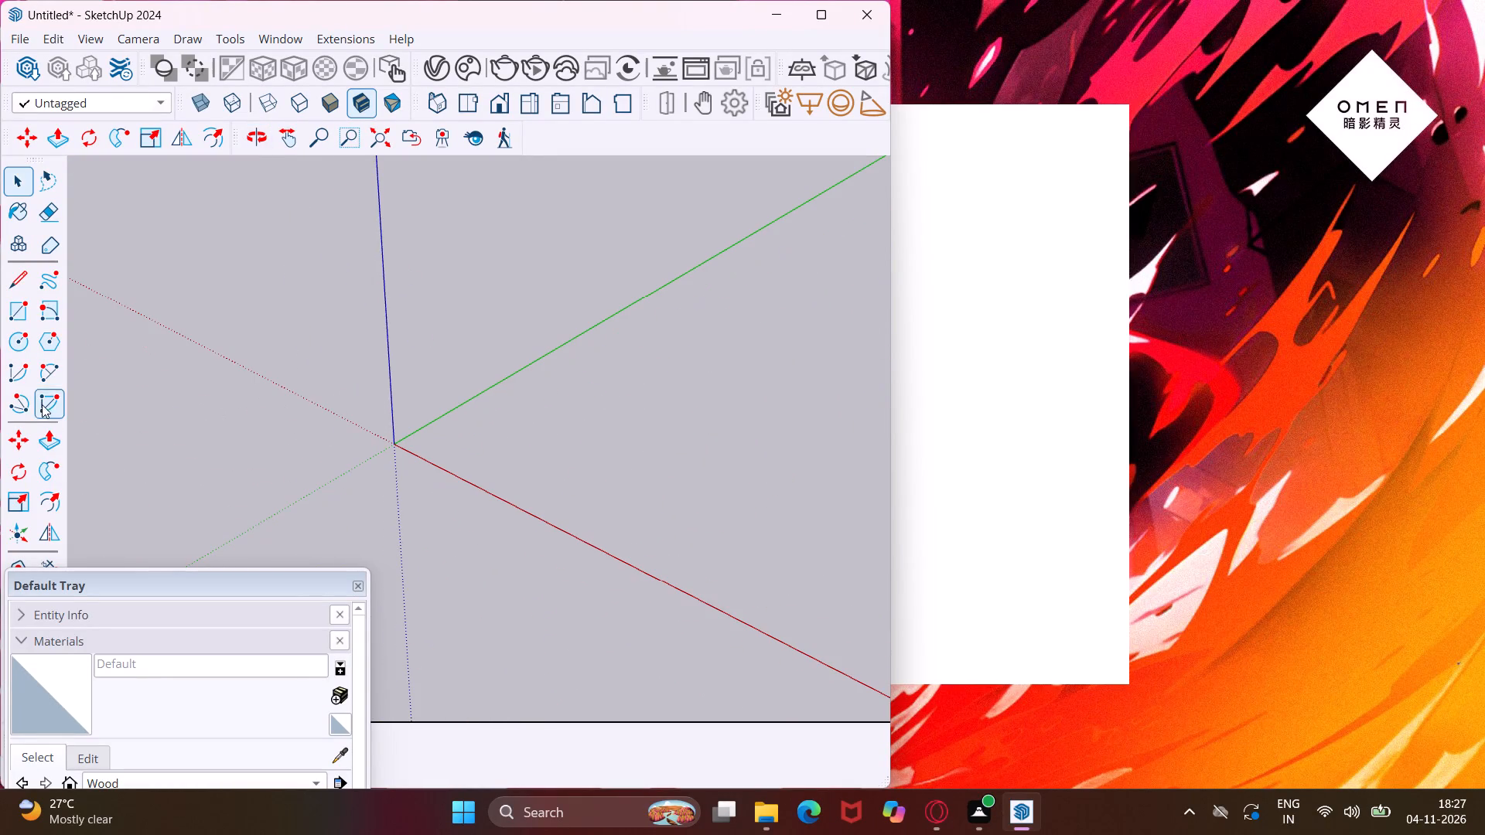
left_click(32, 322)
left_click(498, 441)
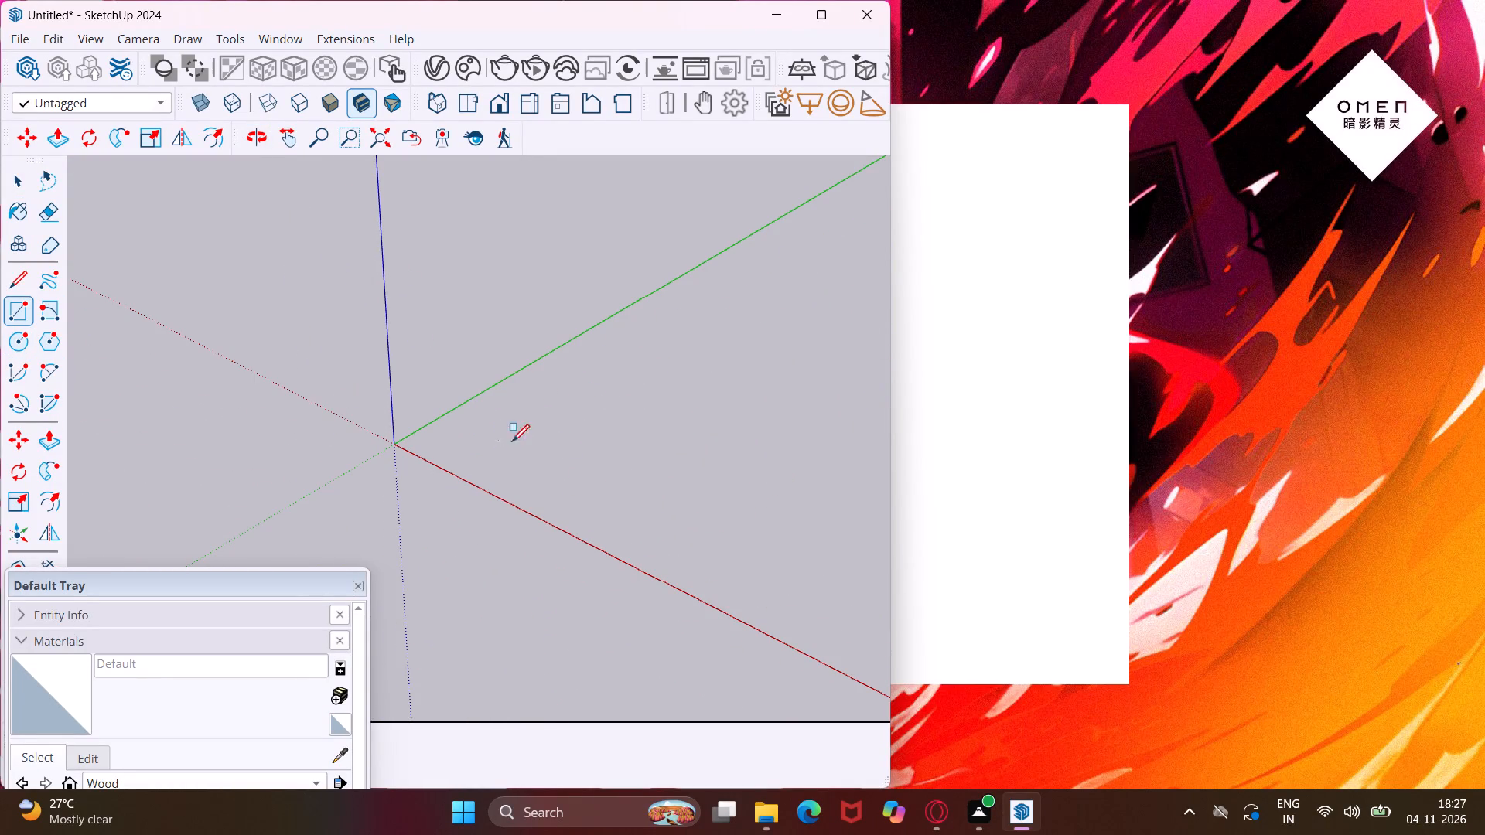
left_click(847, 404)
key("1")
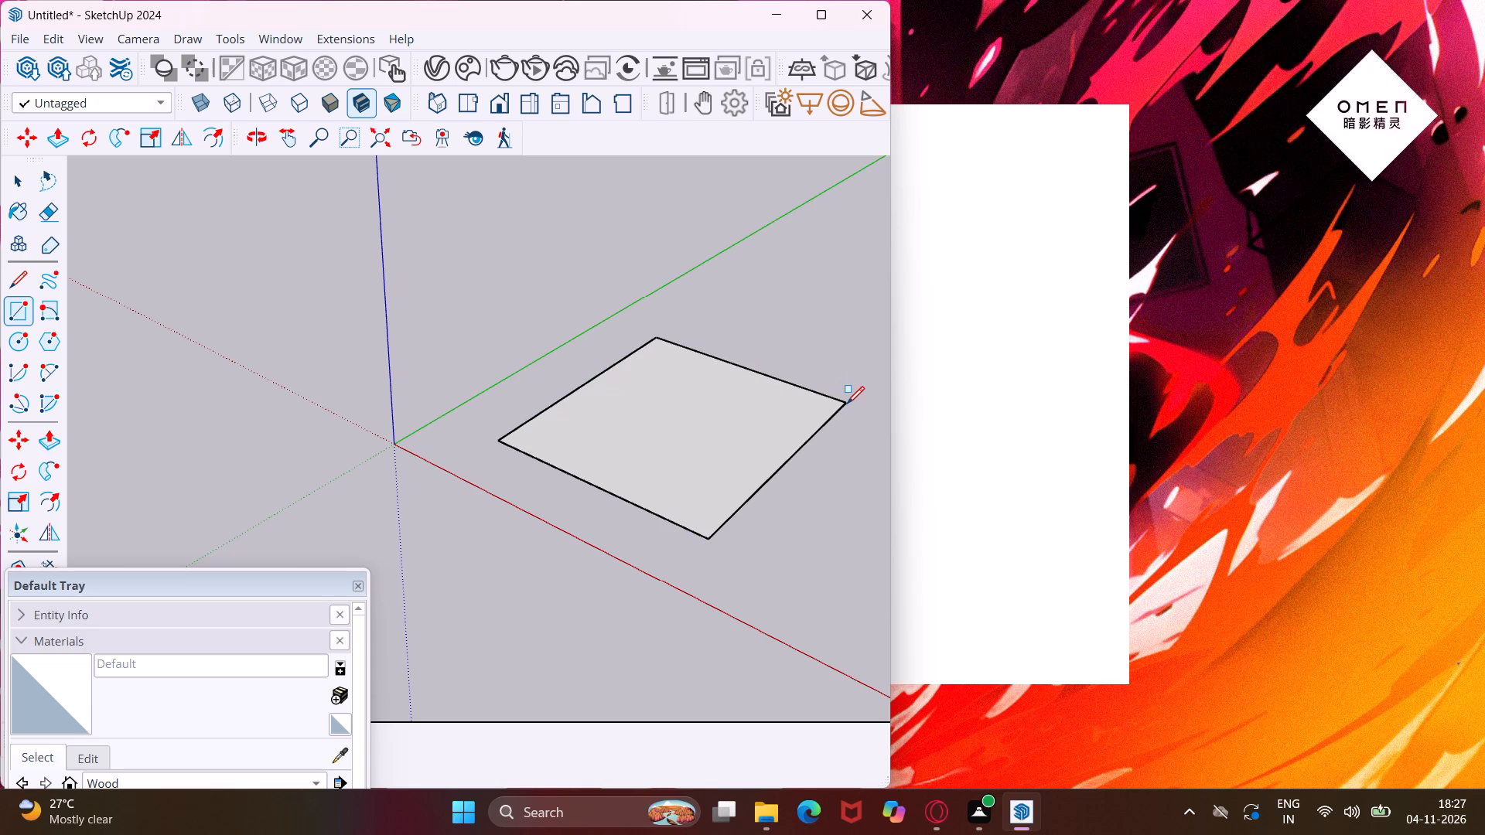
type("5',15'")
key("Return")
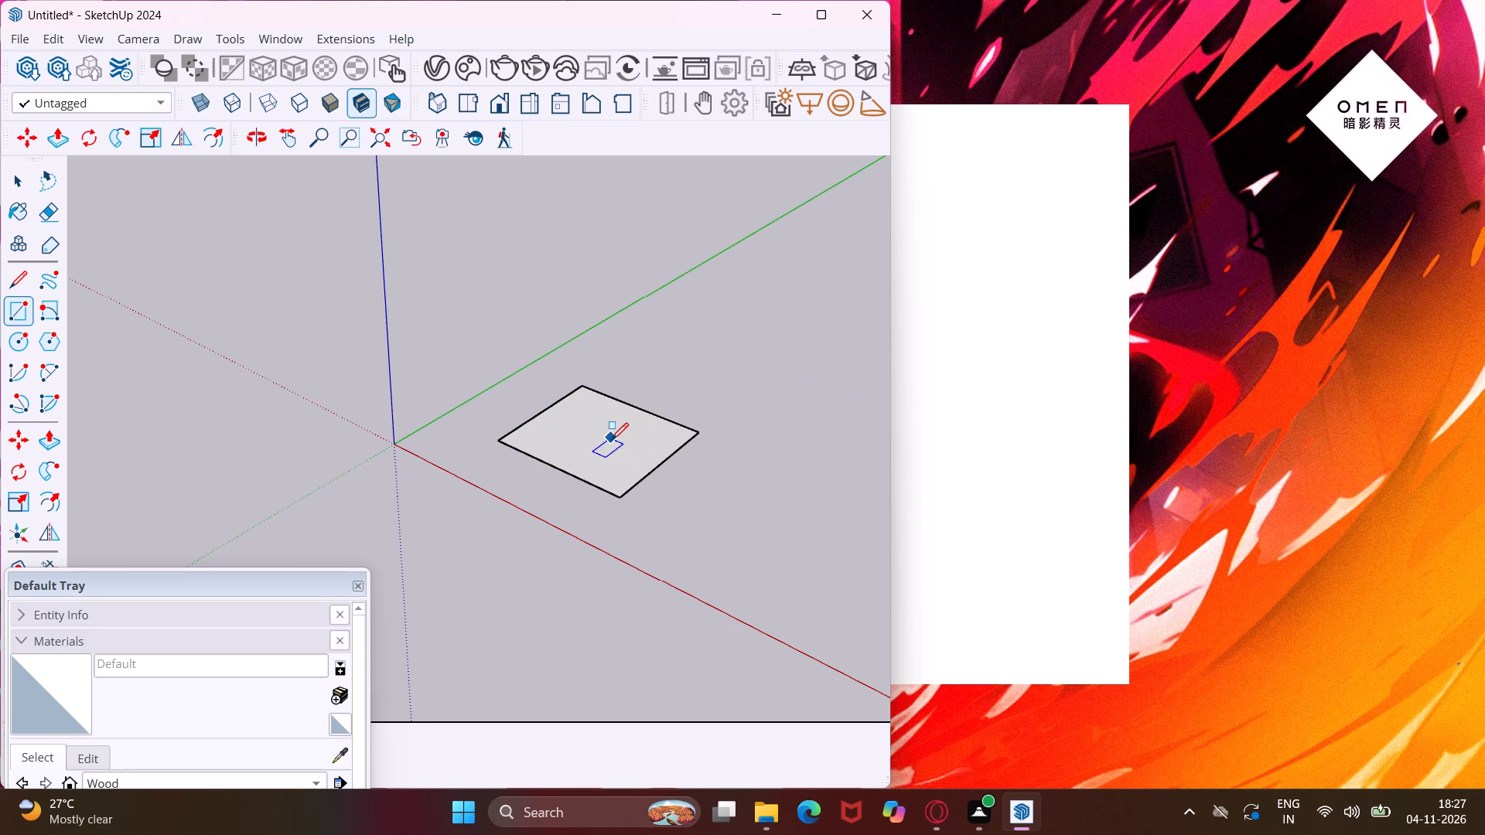
key("Escape")
key("space")
middle_click_drag(605, 437, 637, 639)
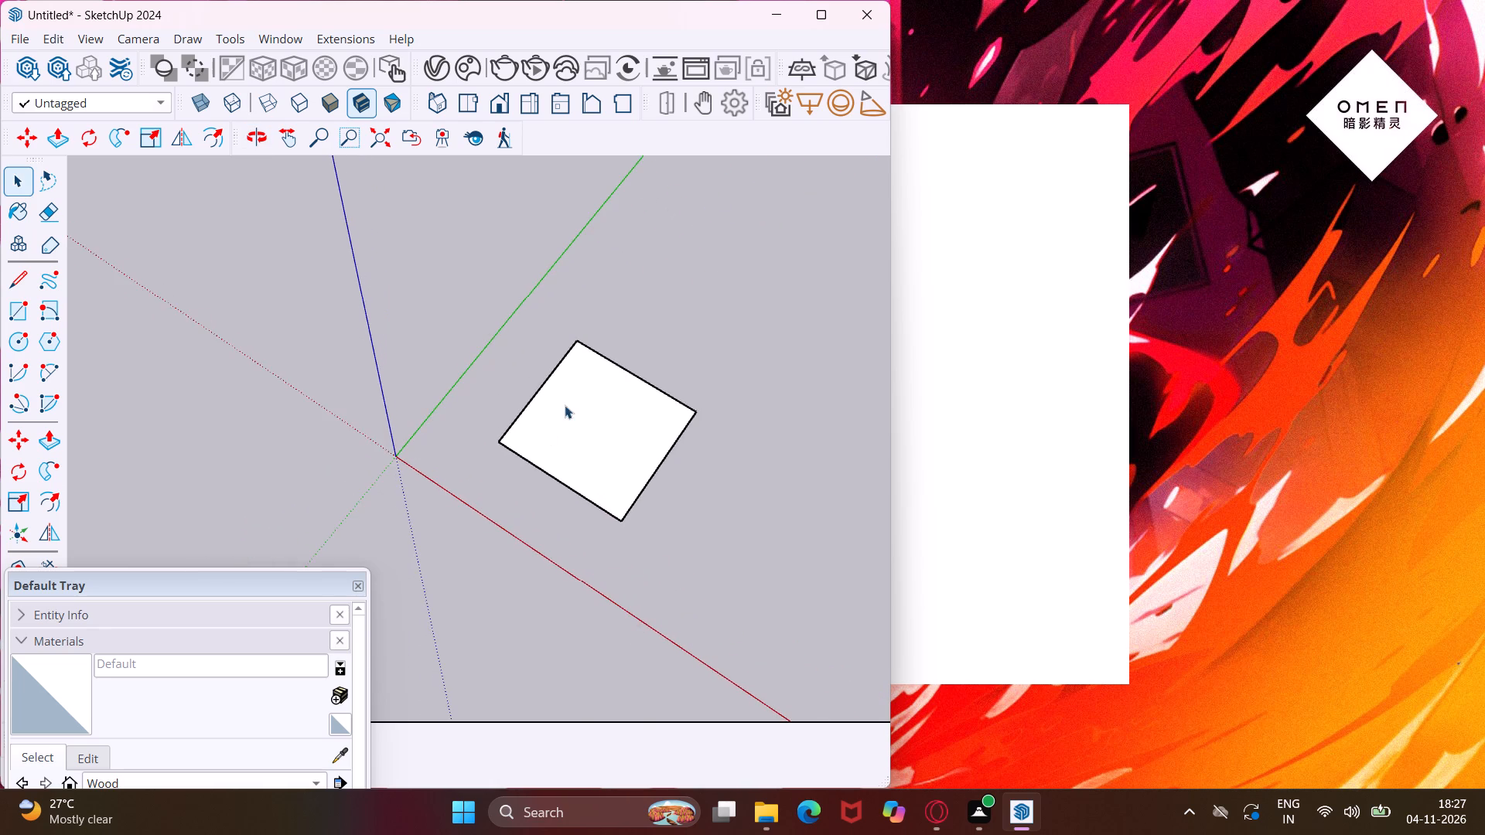
scroll(577, 358, "up", 5)
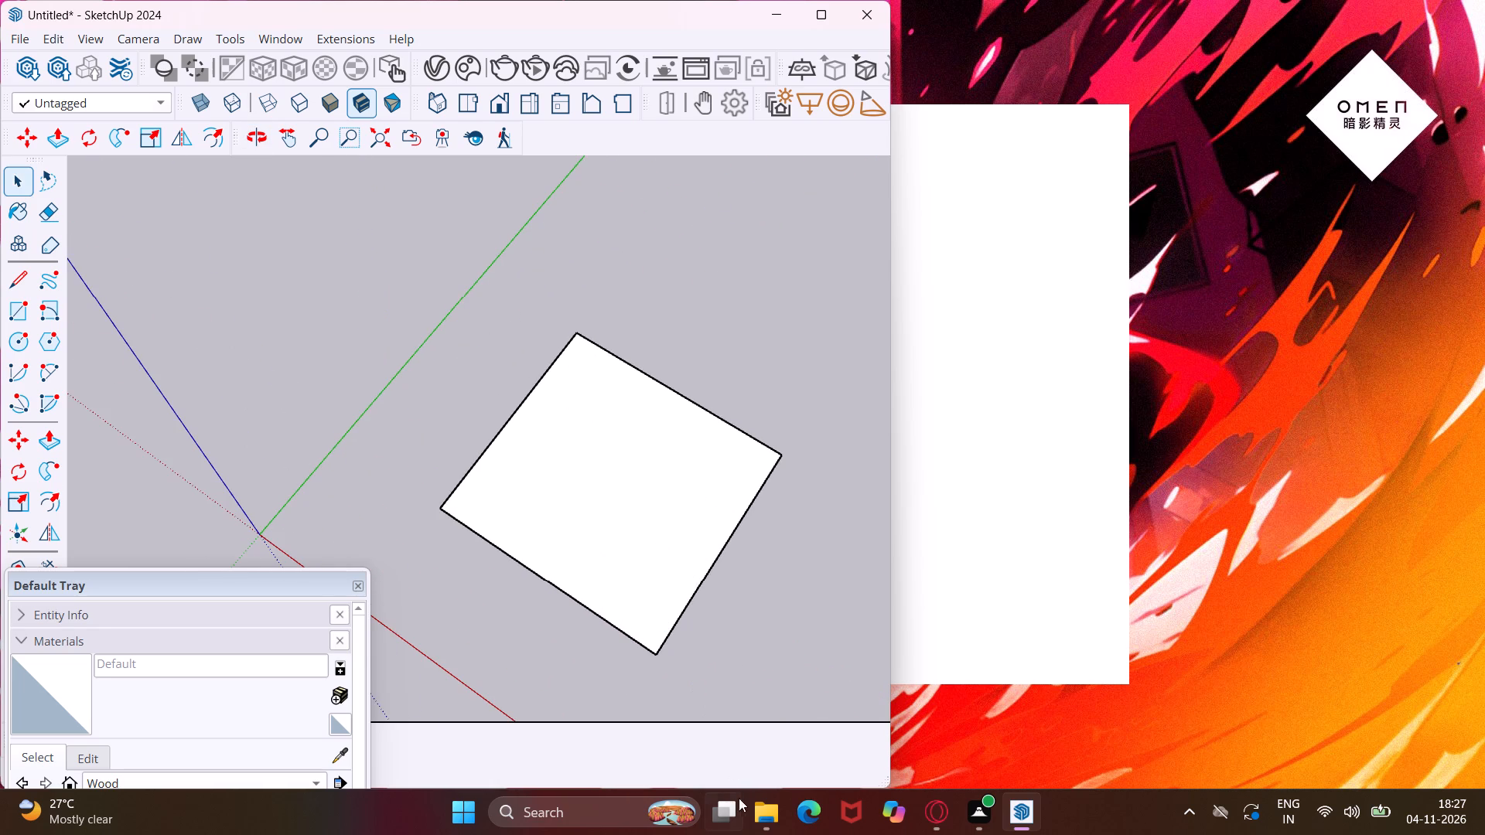
Open the bedroom reference image c3b54059be7013025ab23fd19c992eb6.jpg from File Explorer and arrange it side by side with the model.
left_click(763, 823)
double_click(455, 520)
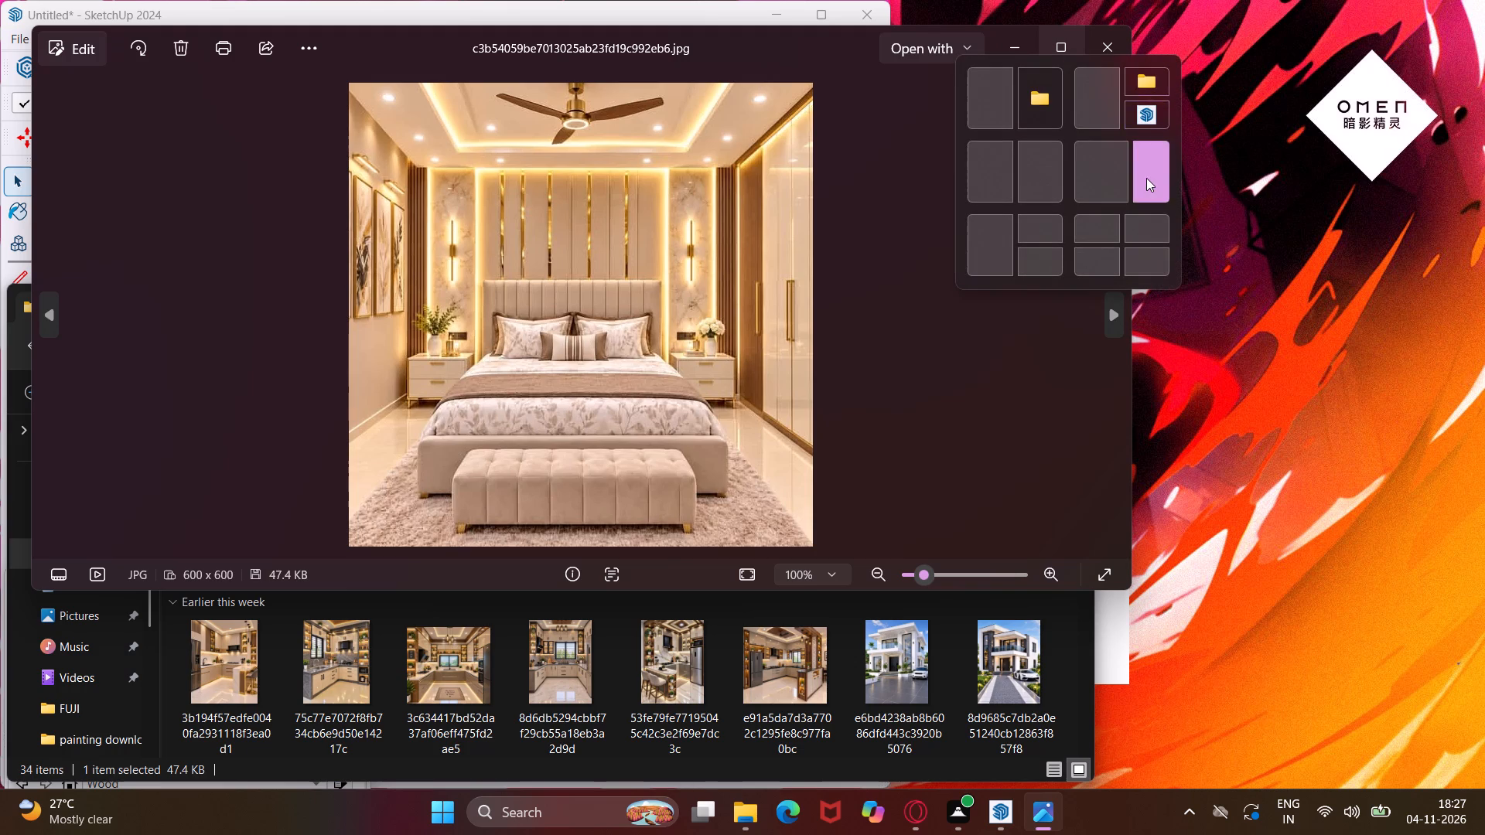
left_click(1146, 178)
left_click(275, 611)
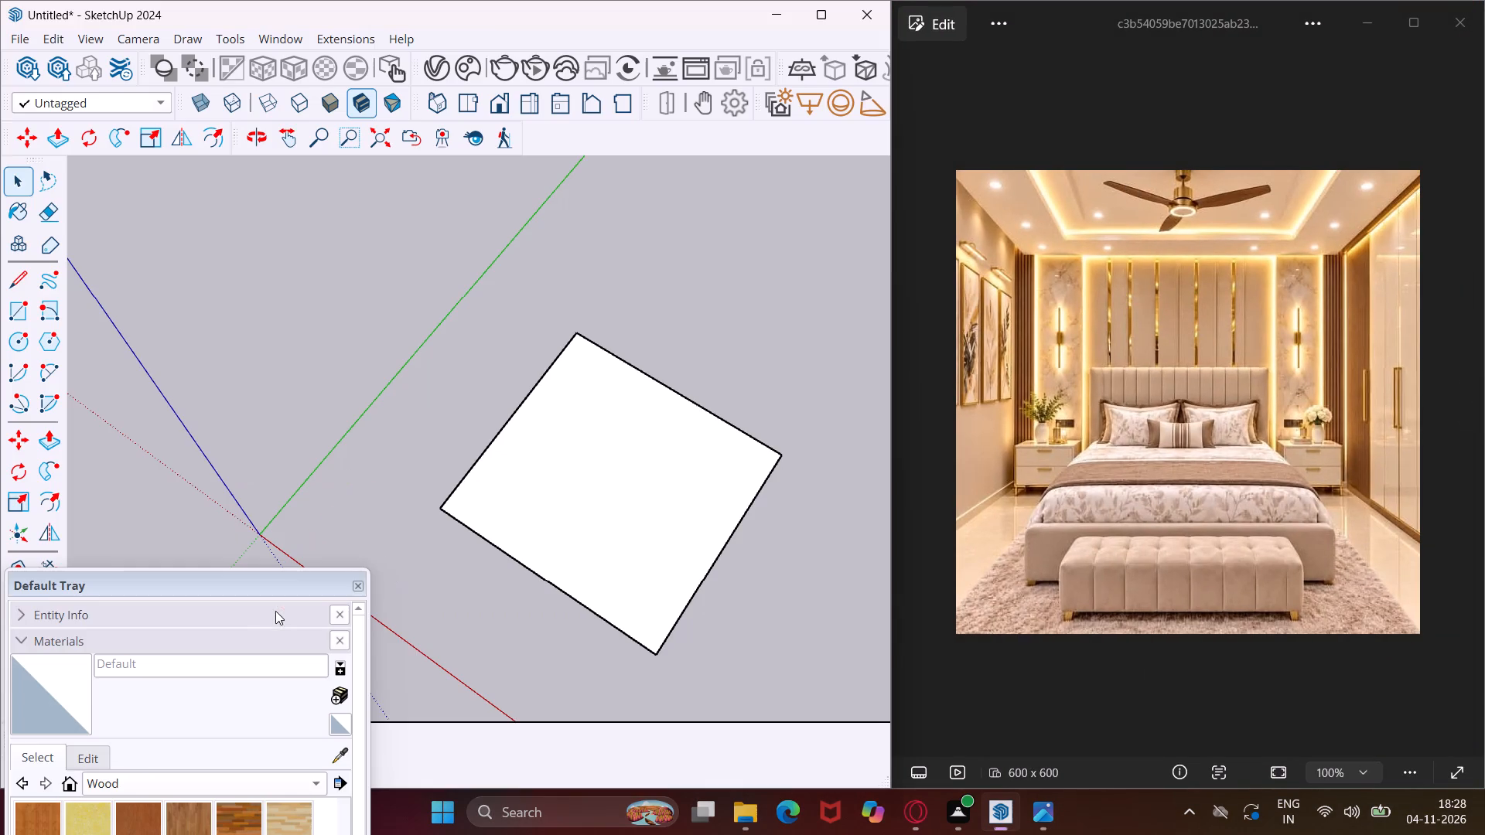
scroll(391, 454, "down", 3)
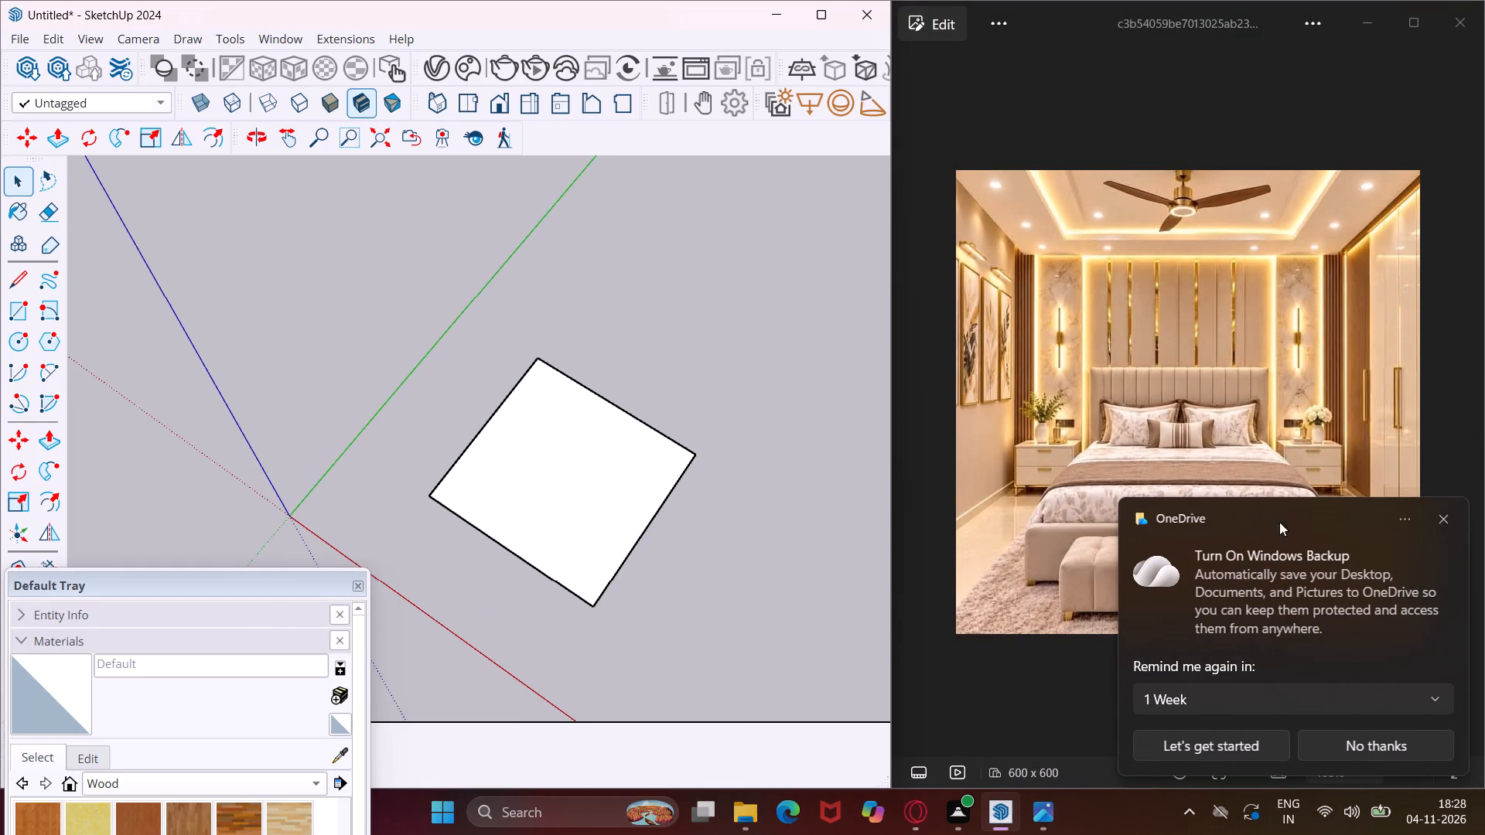
left_click(1448, 517)
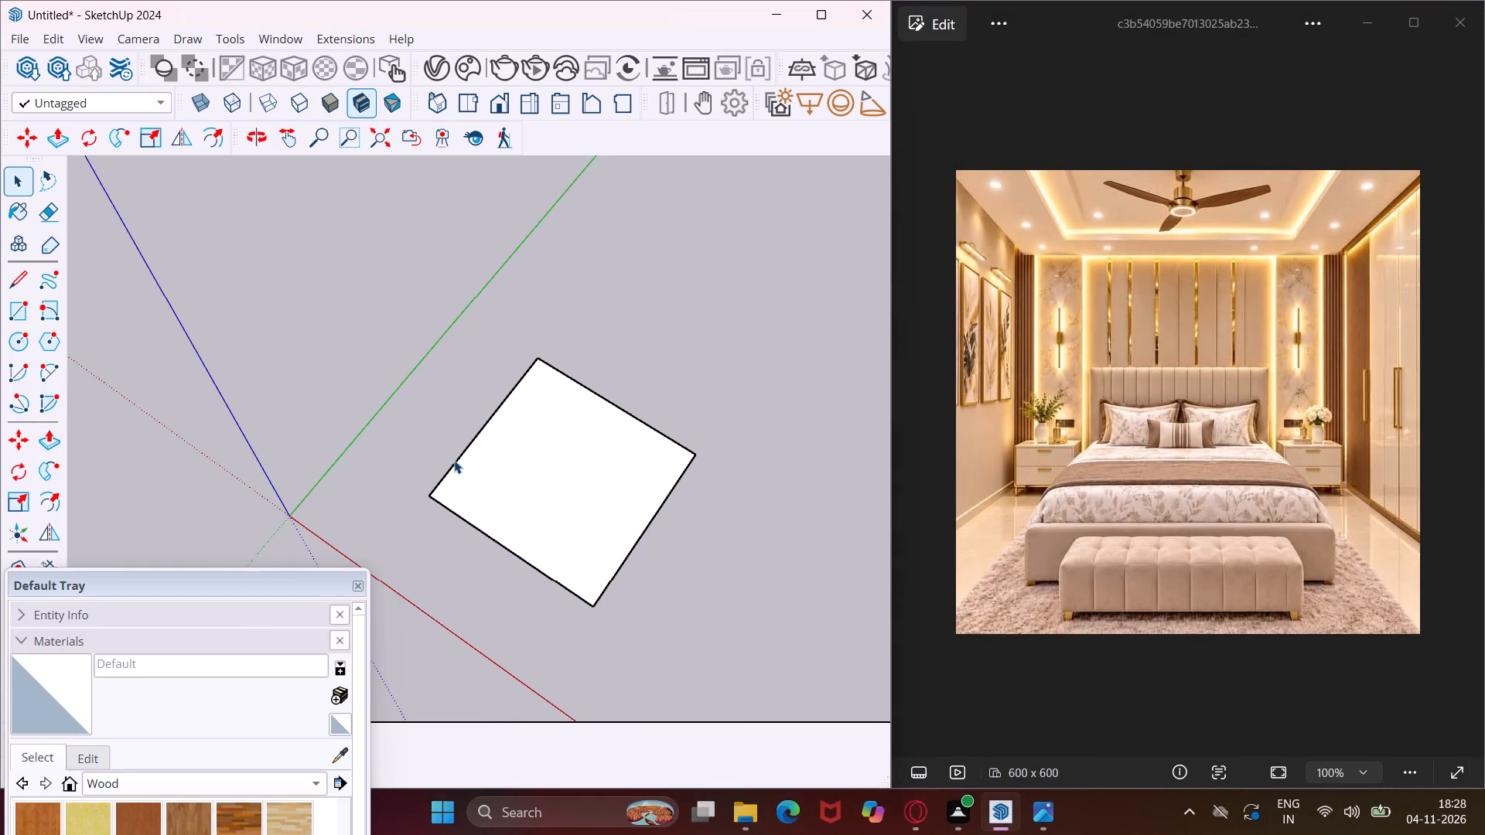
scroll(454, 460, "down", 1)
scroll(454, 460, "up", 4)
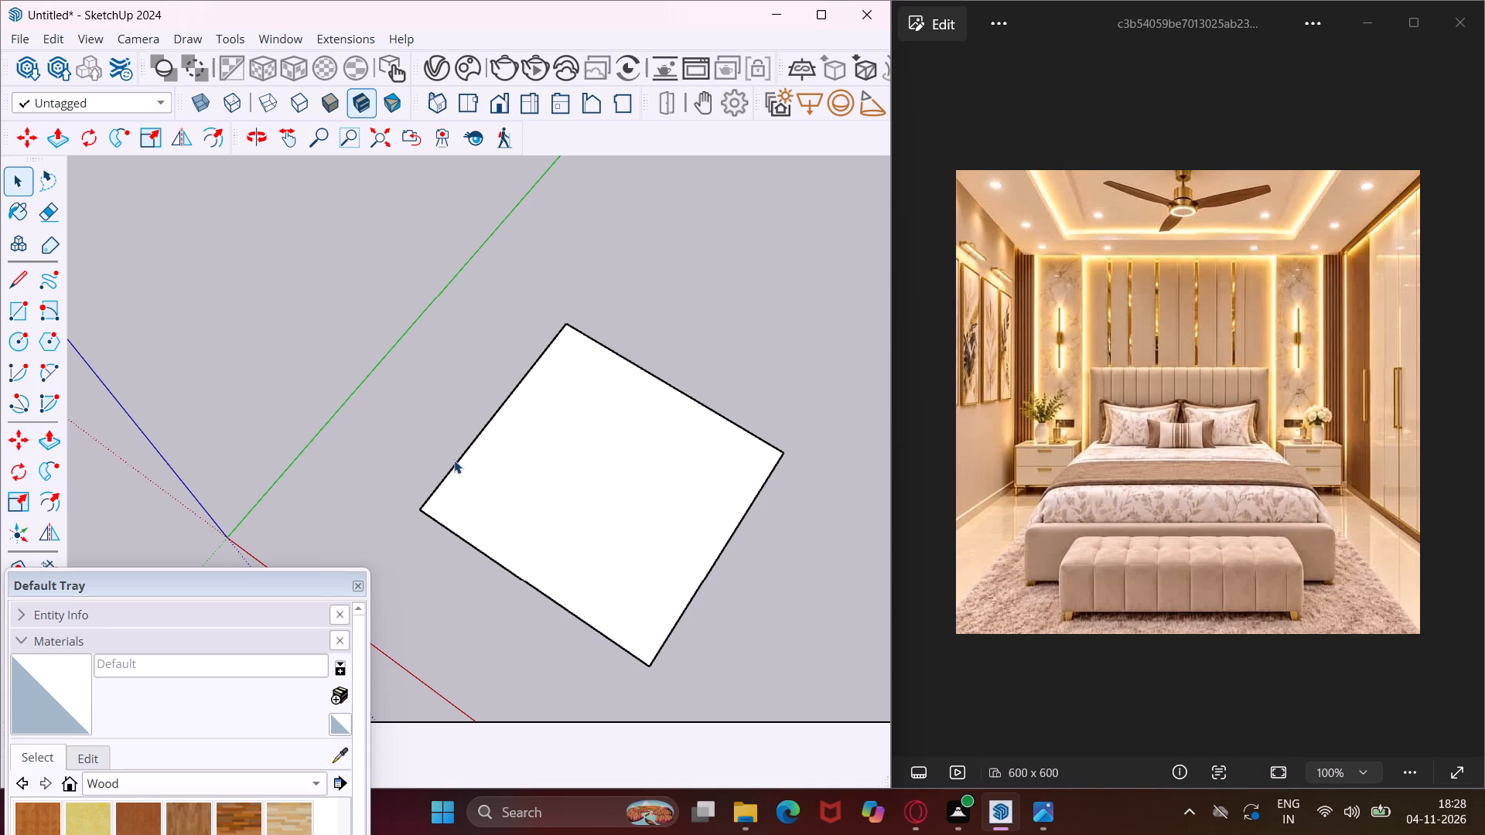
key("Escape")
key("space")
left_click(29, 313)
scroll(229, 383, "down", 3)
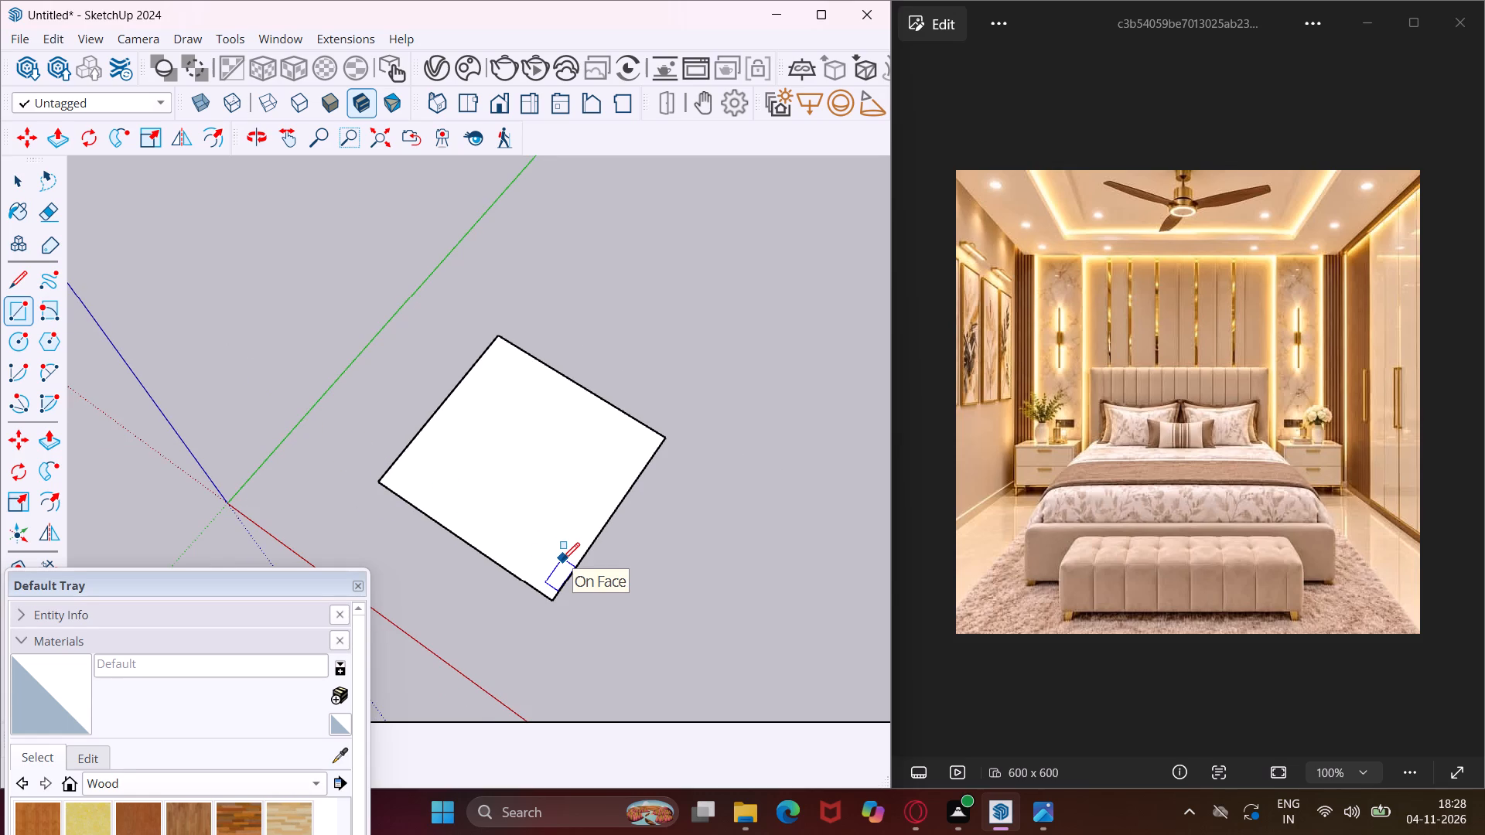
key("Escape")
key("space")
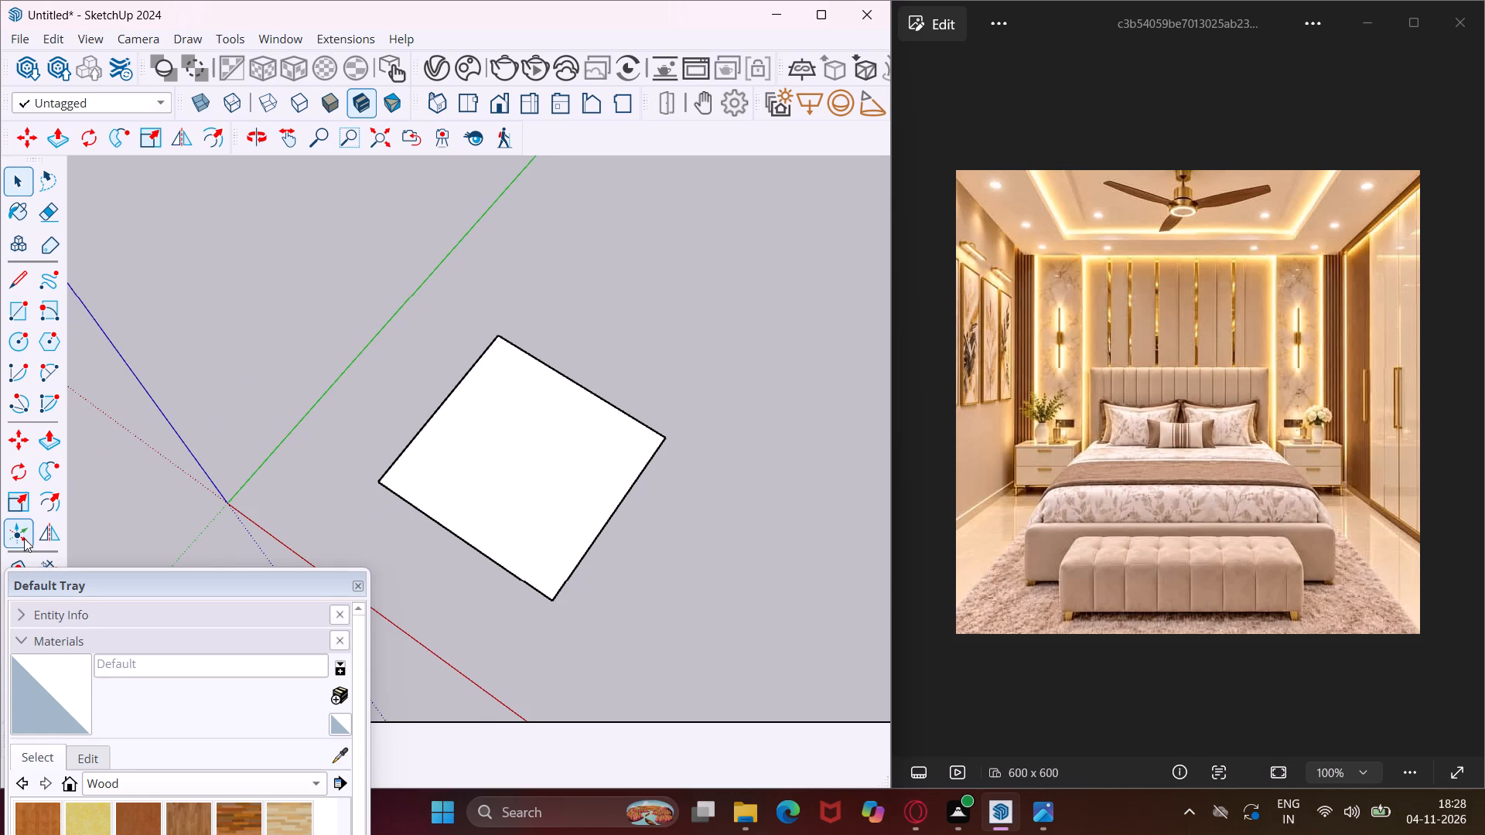
Add guides 9" inside the rectangle's two edges parallel to the green axis and its edge farthest from the red axis.
left_click_drag(74, 578, 120, 643)
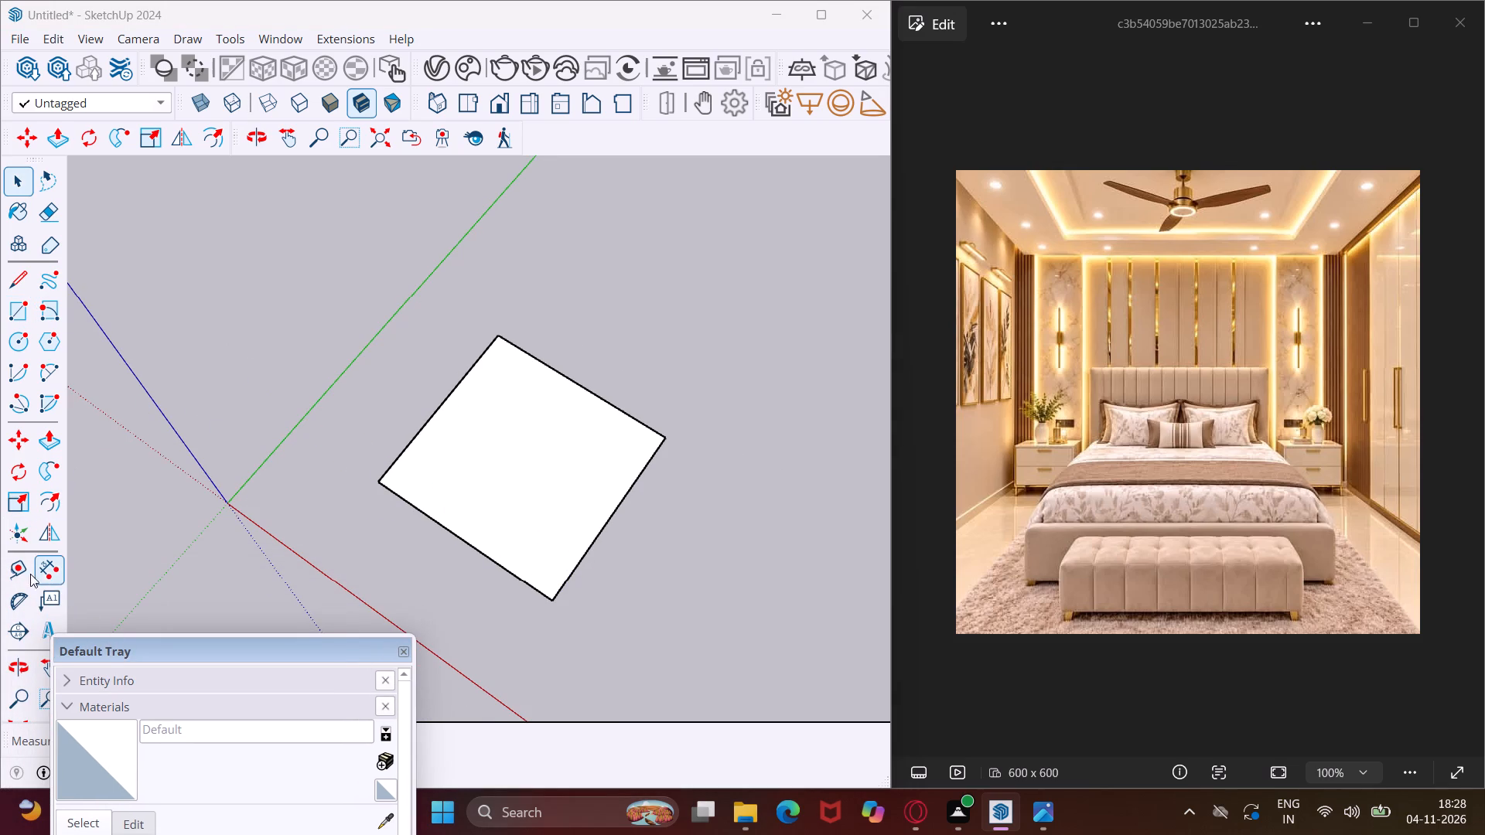
left_click(20, 563)
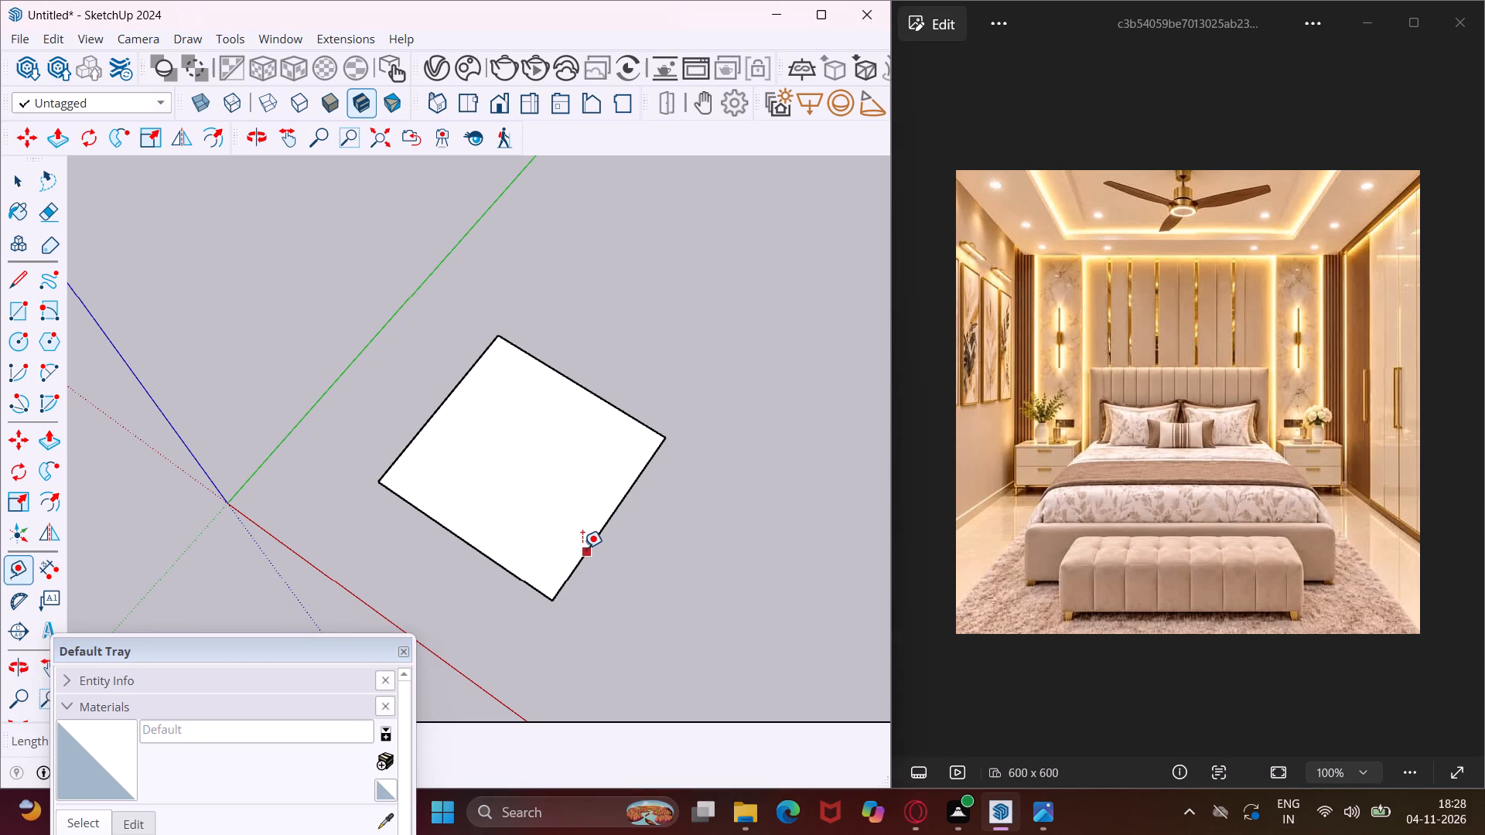
scroll(582, 548, "up", 6)
left_click(582, 562)
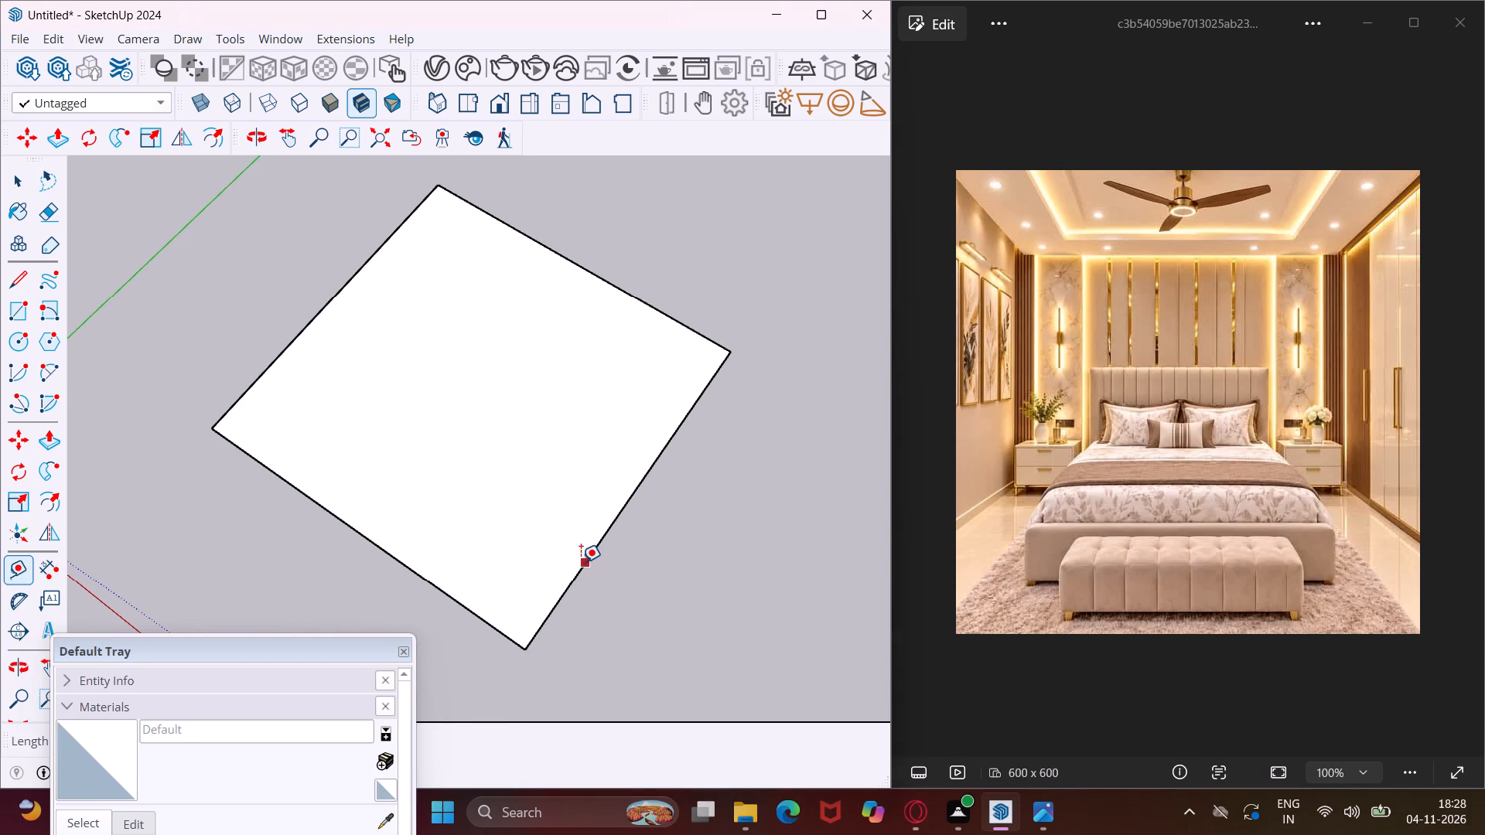
type("9\"")
key("Return")
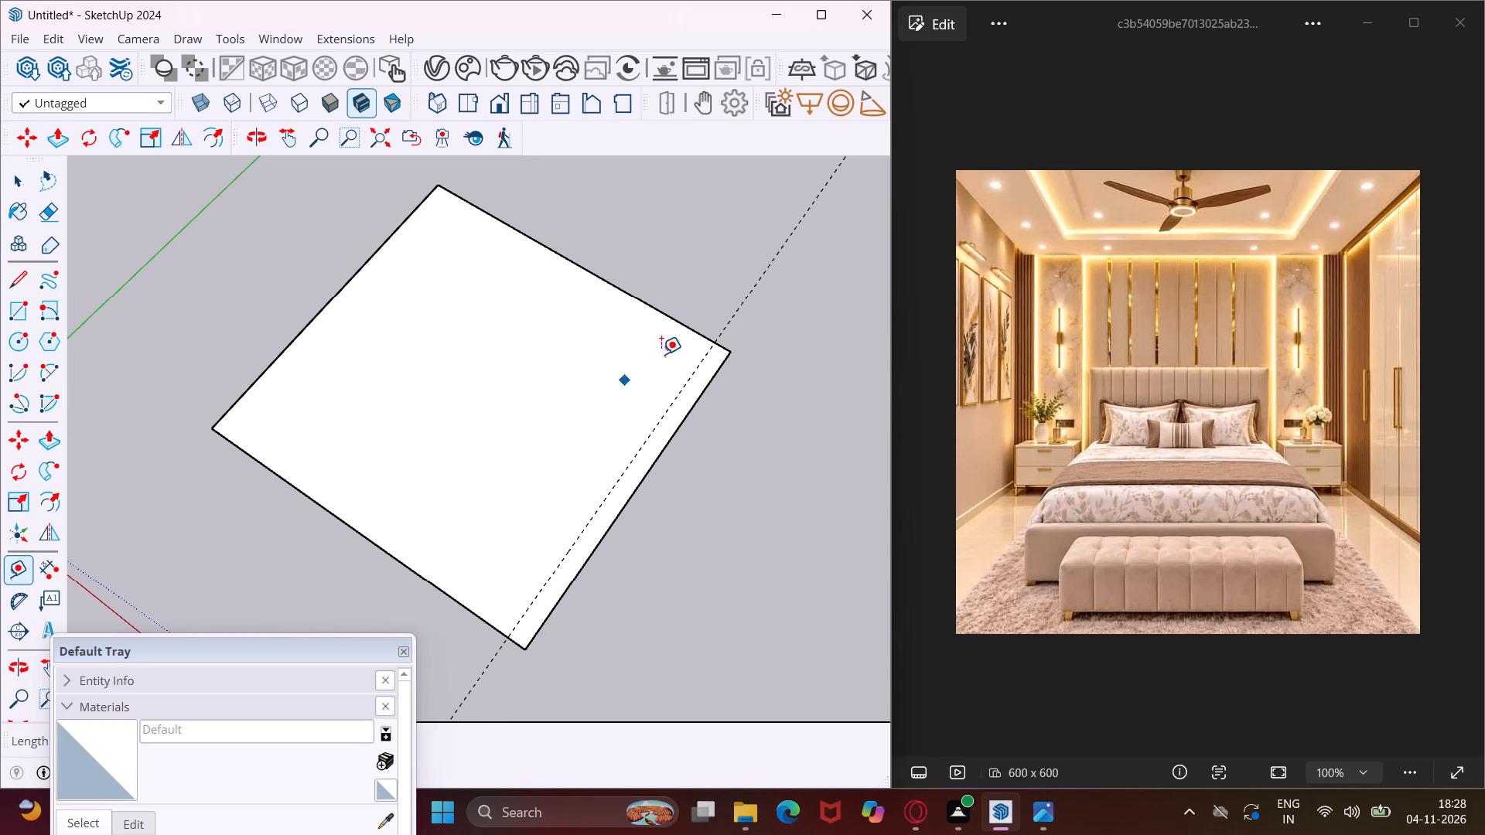
left_click(683, 330)
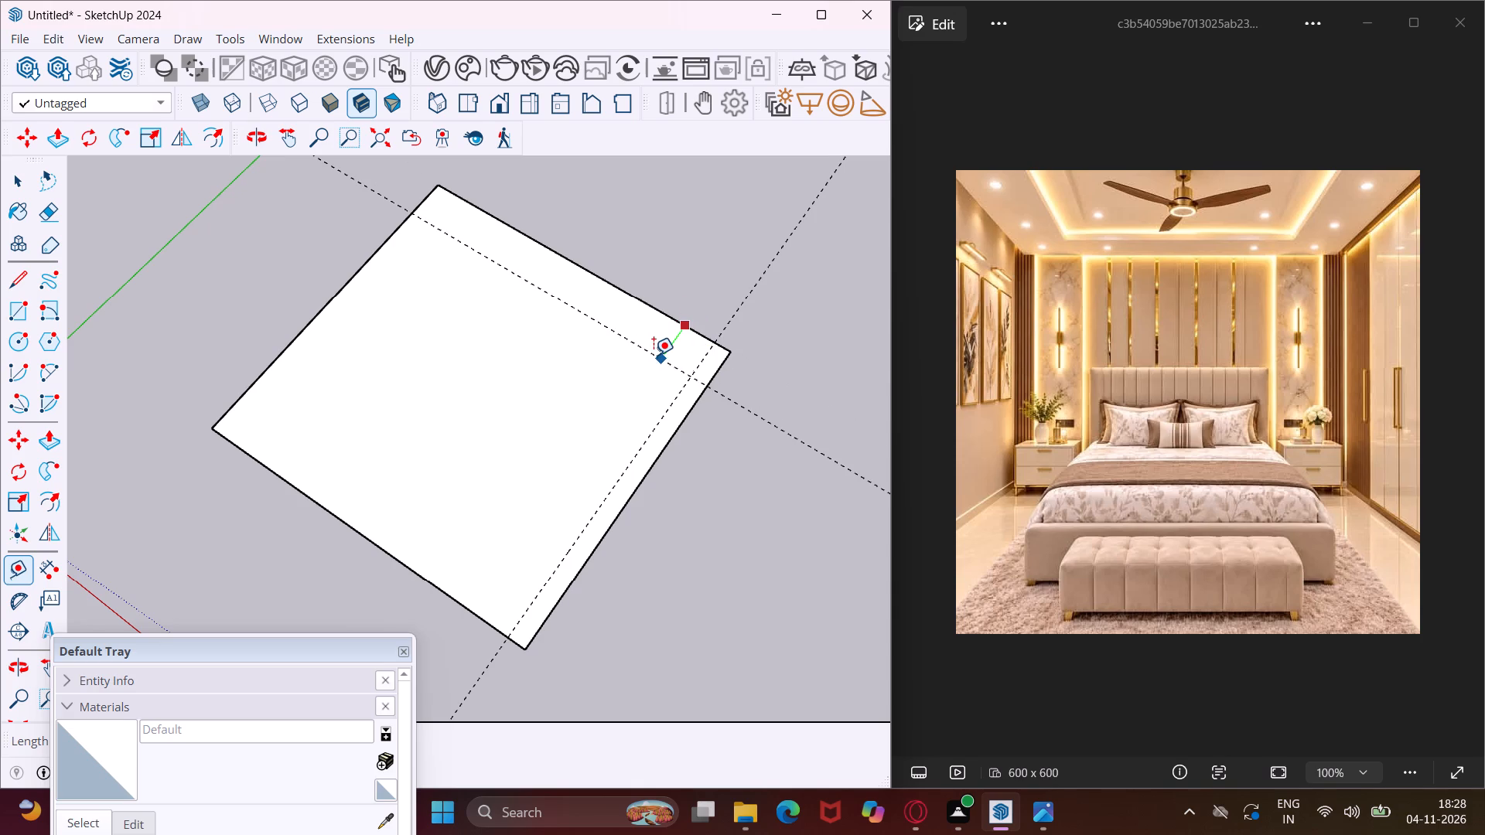
type("9\"")
key("Return")
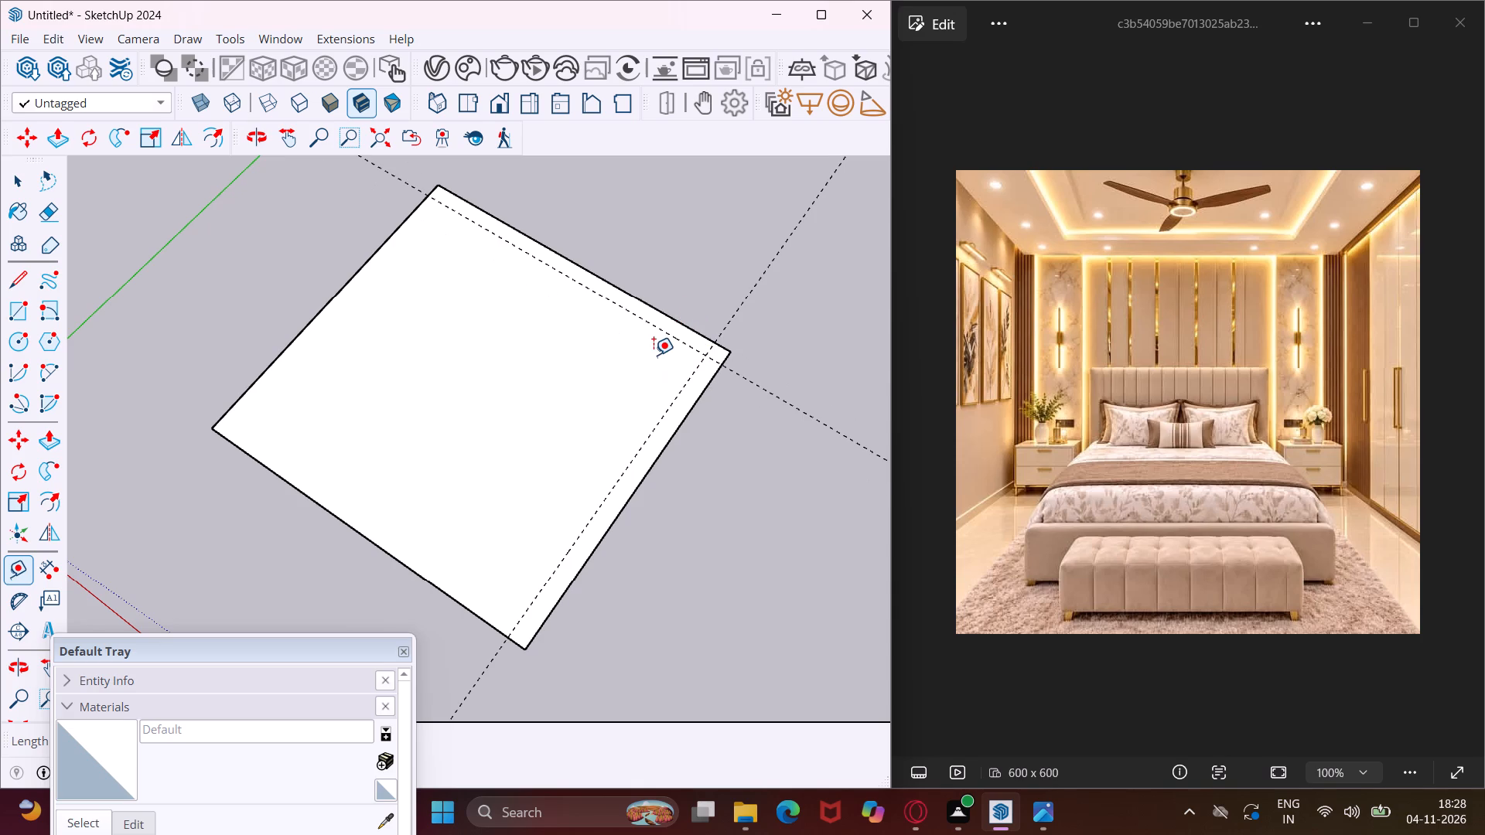
left_click(295, 337)
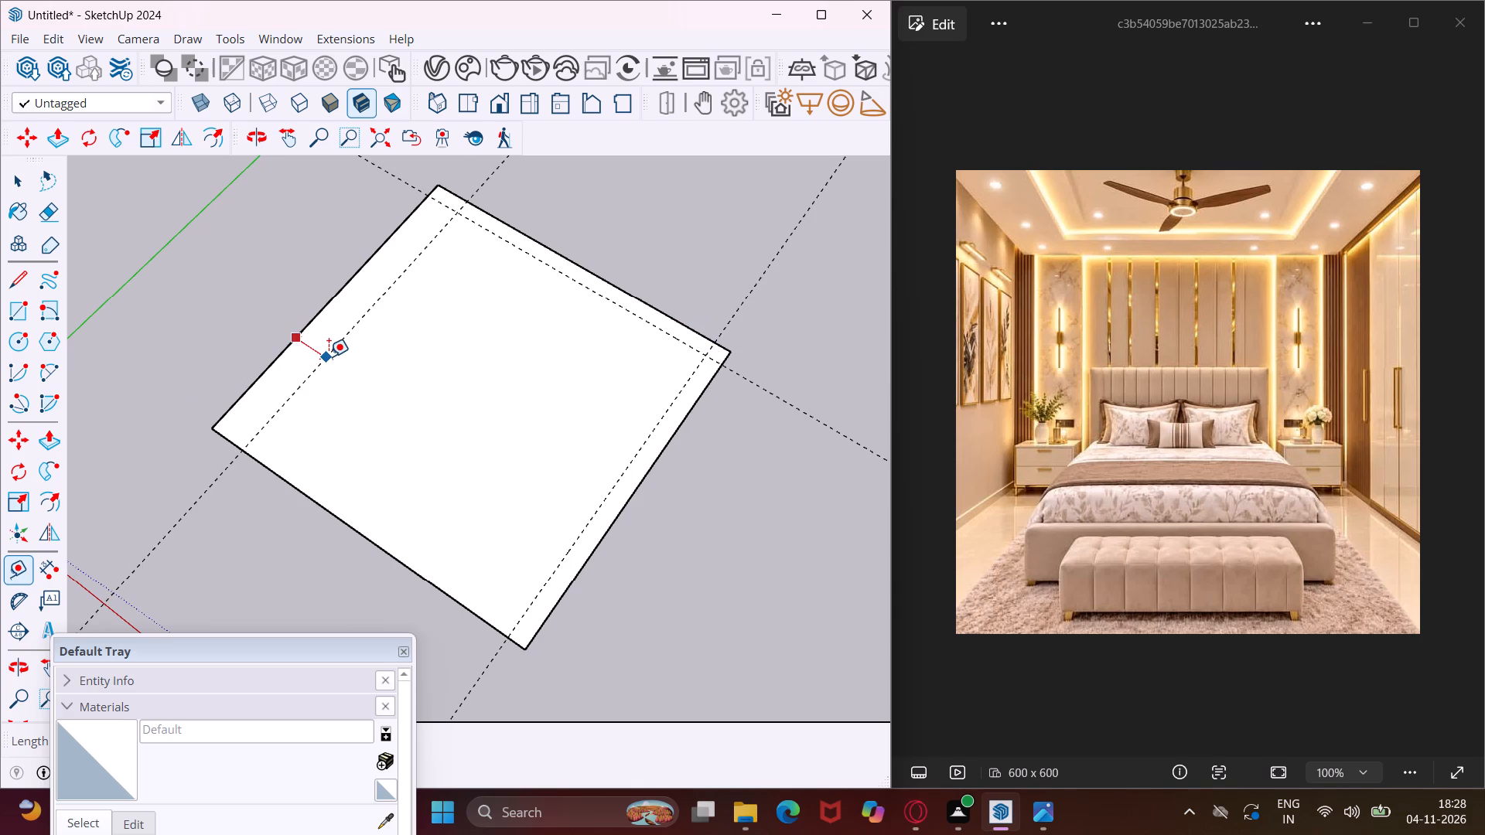
type("9\"")
key("Return")
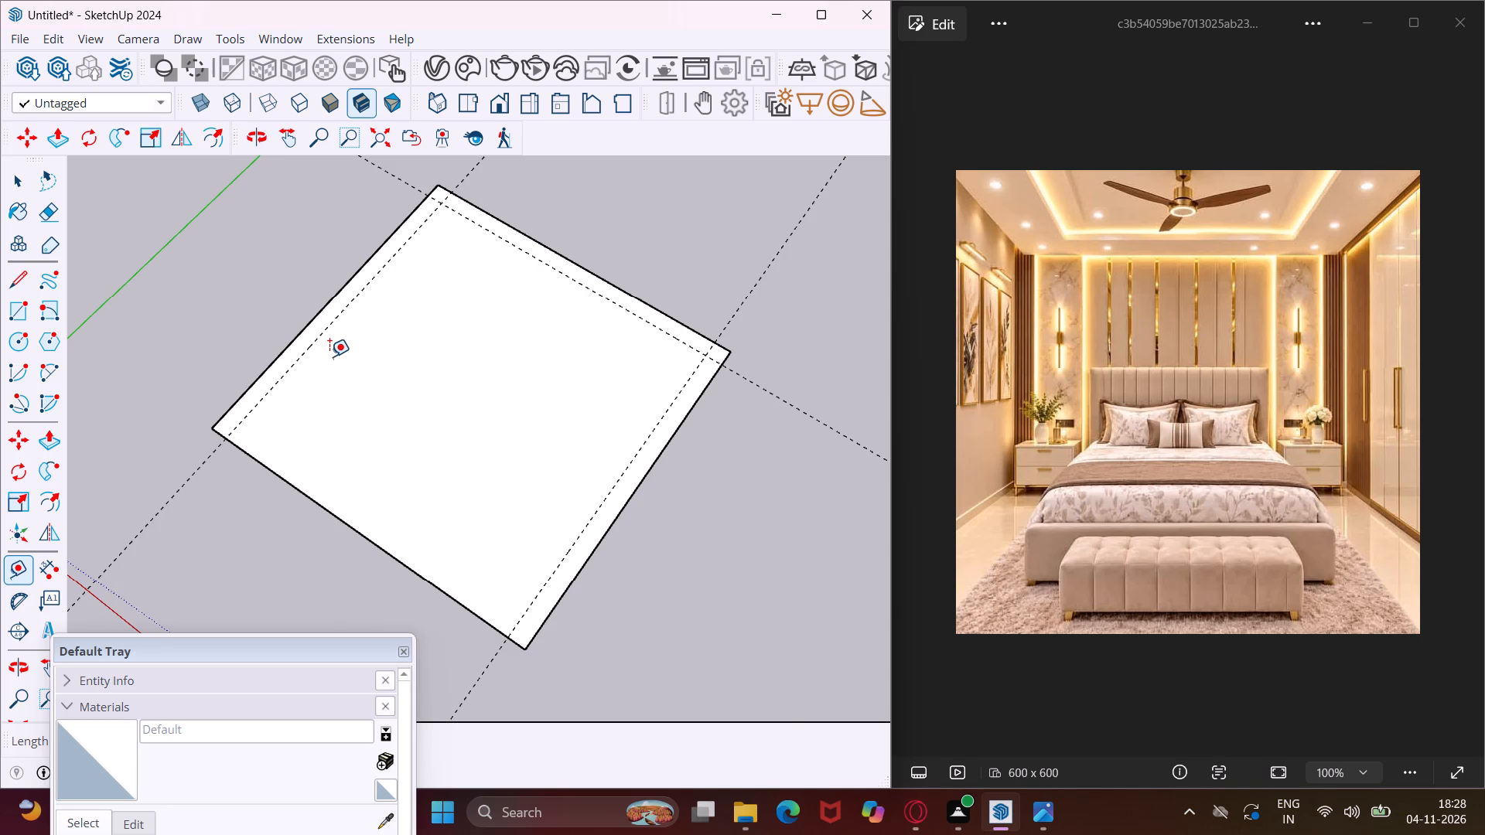
Add successive inward guides at 5", 2' and 4" spacings, starting from the 9" guide nearest the green axis.
scroll(335, 356, "up", 5)
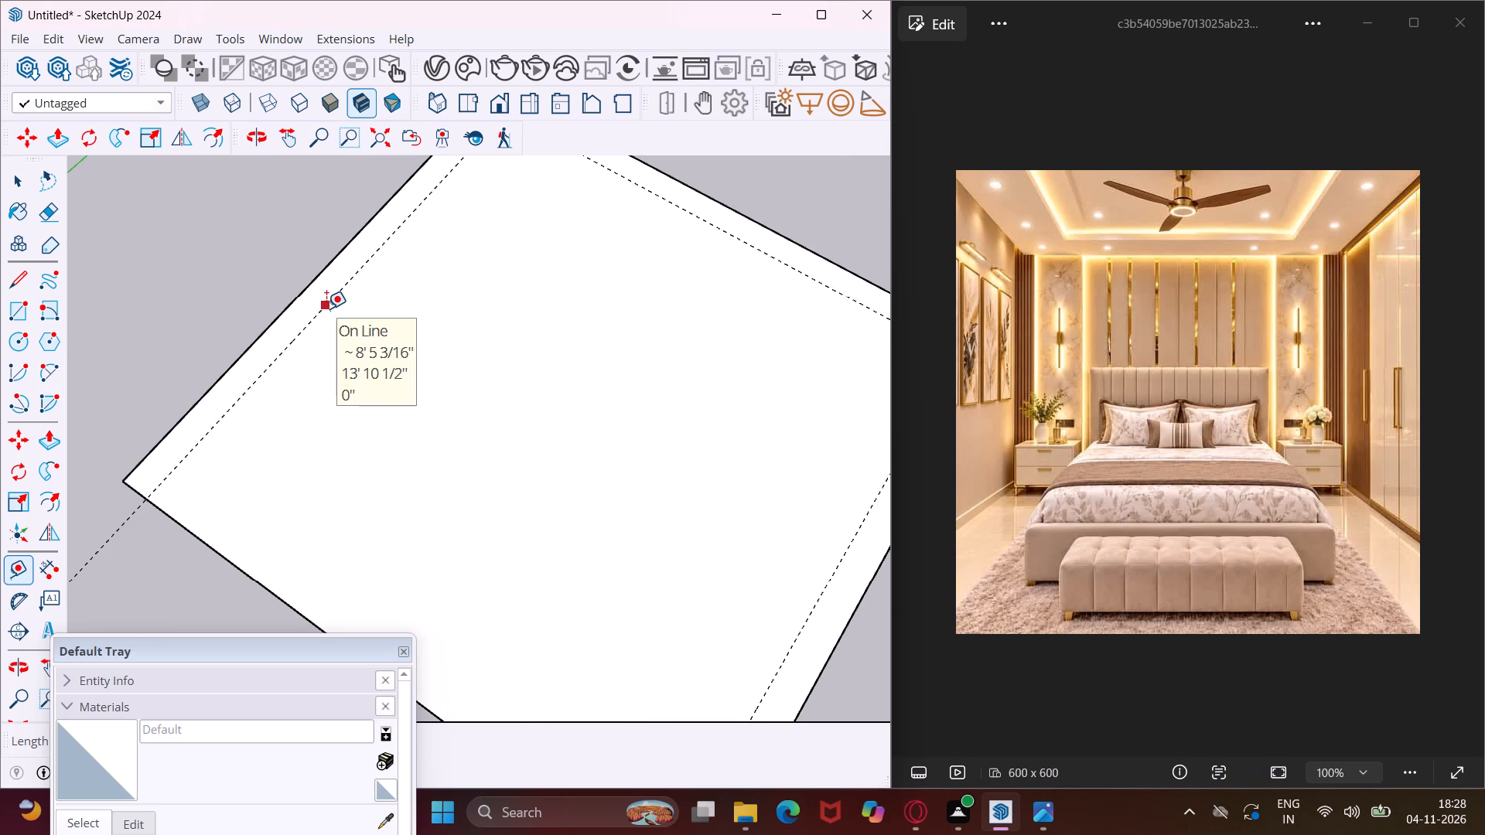
left_click(326, 308)
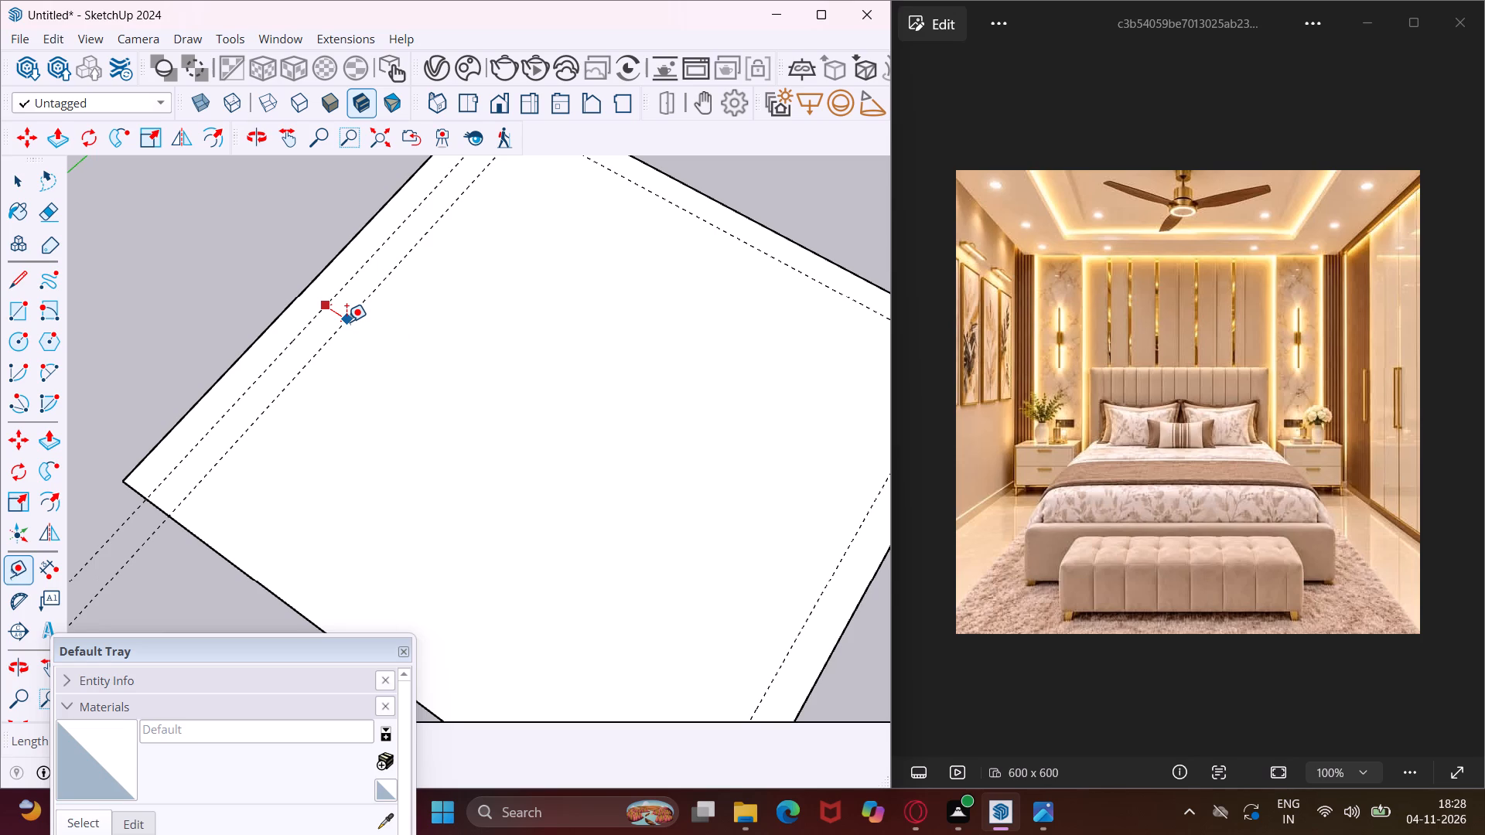
type("5\"")
key("Return")
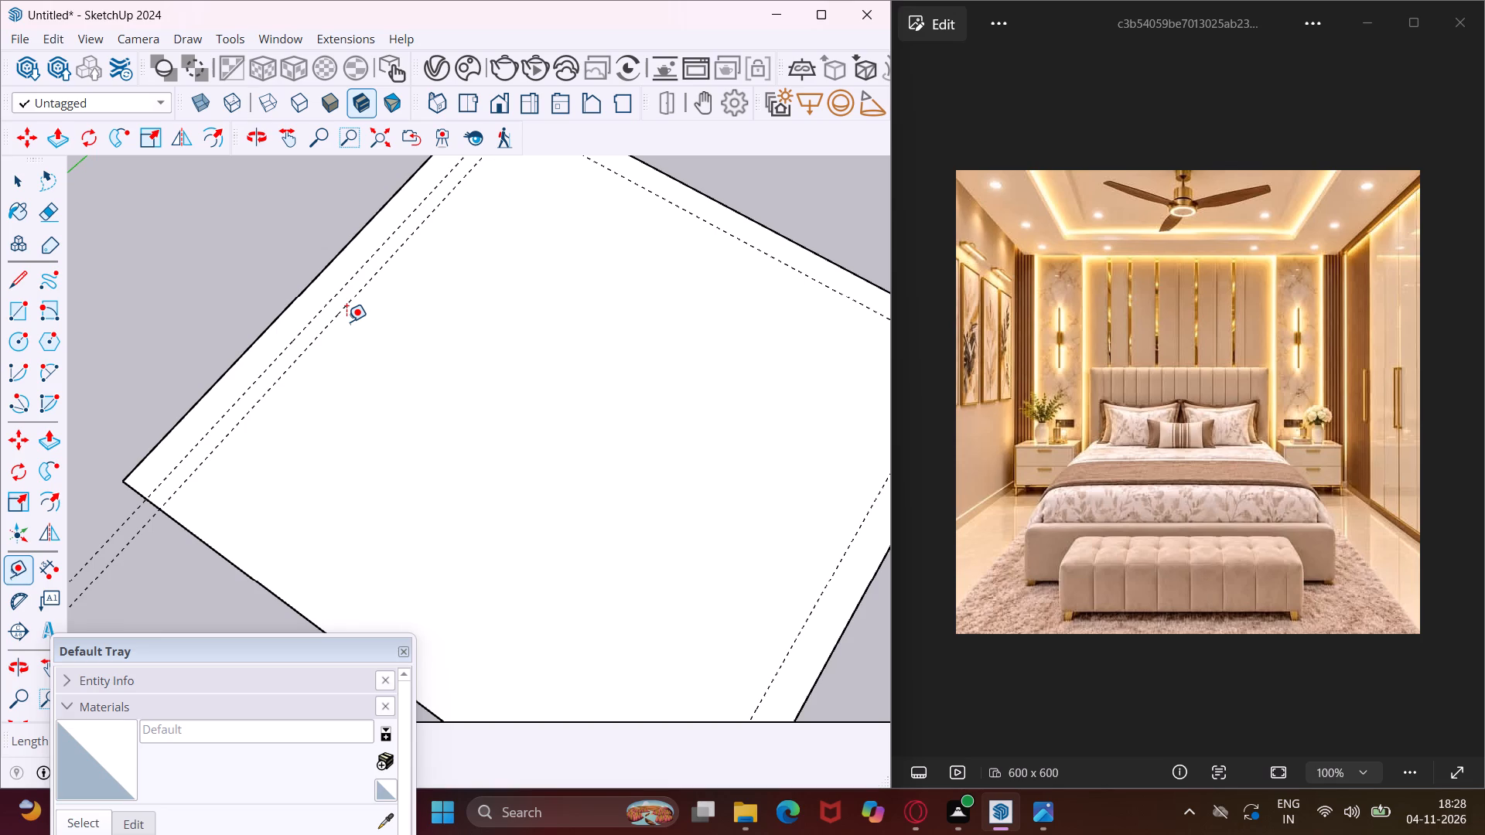
left_click_drag(346, 308, 353, 315)
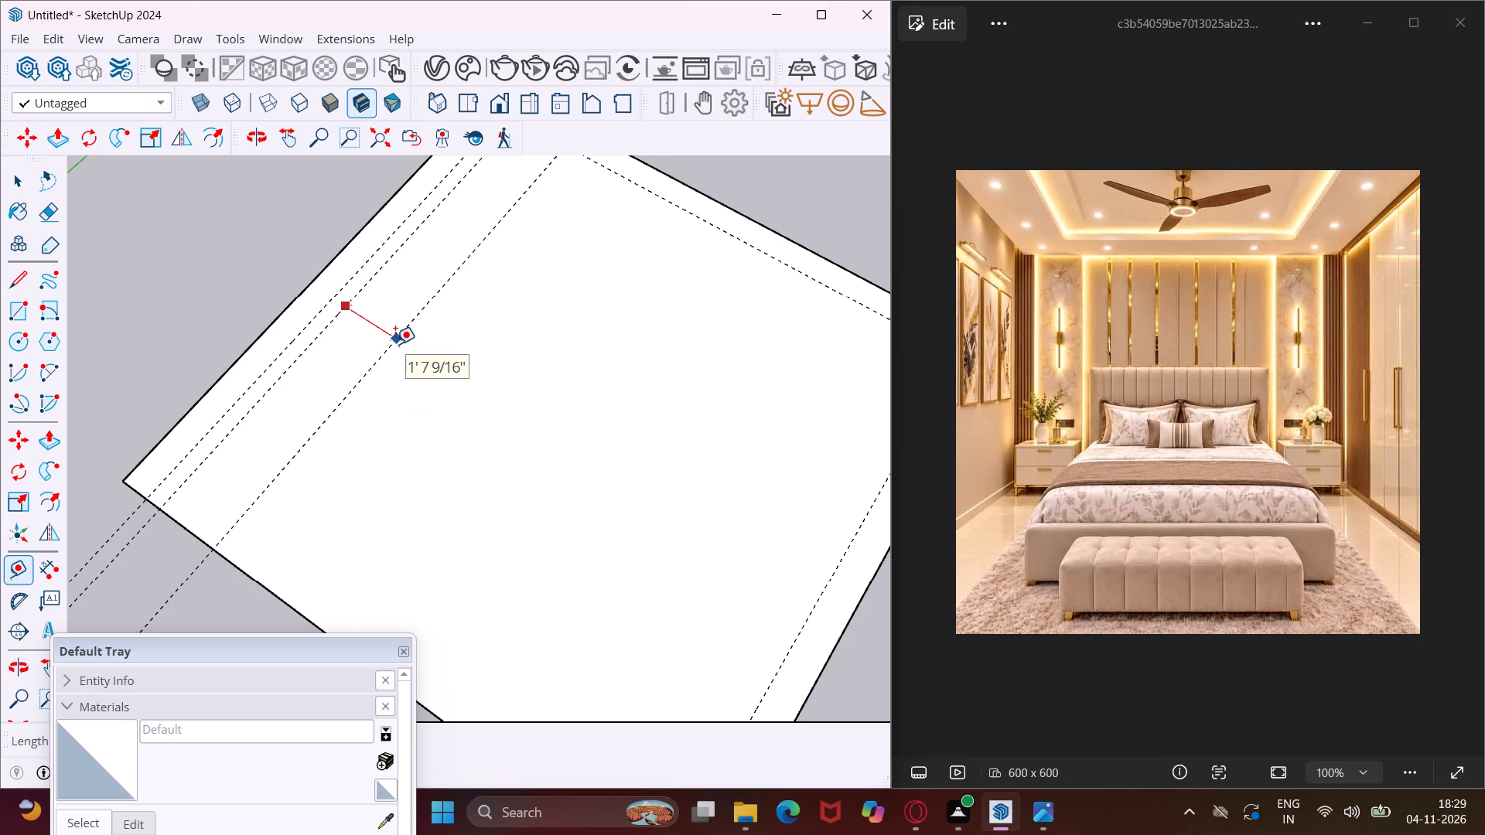
type("2'")
key("Return")
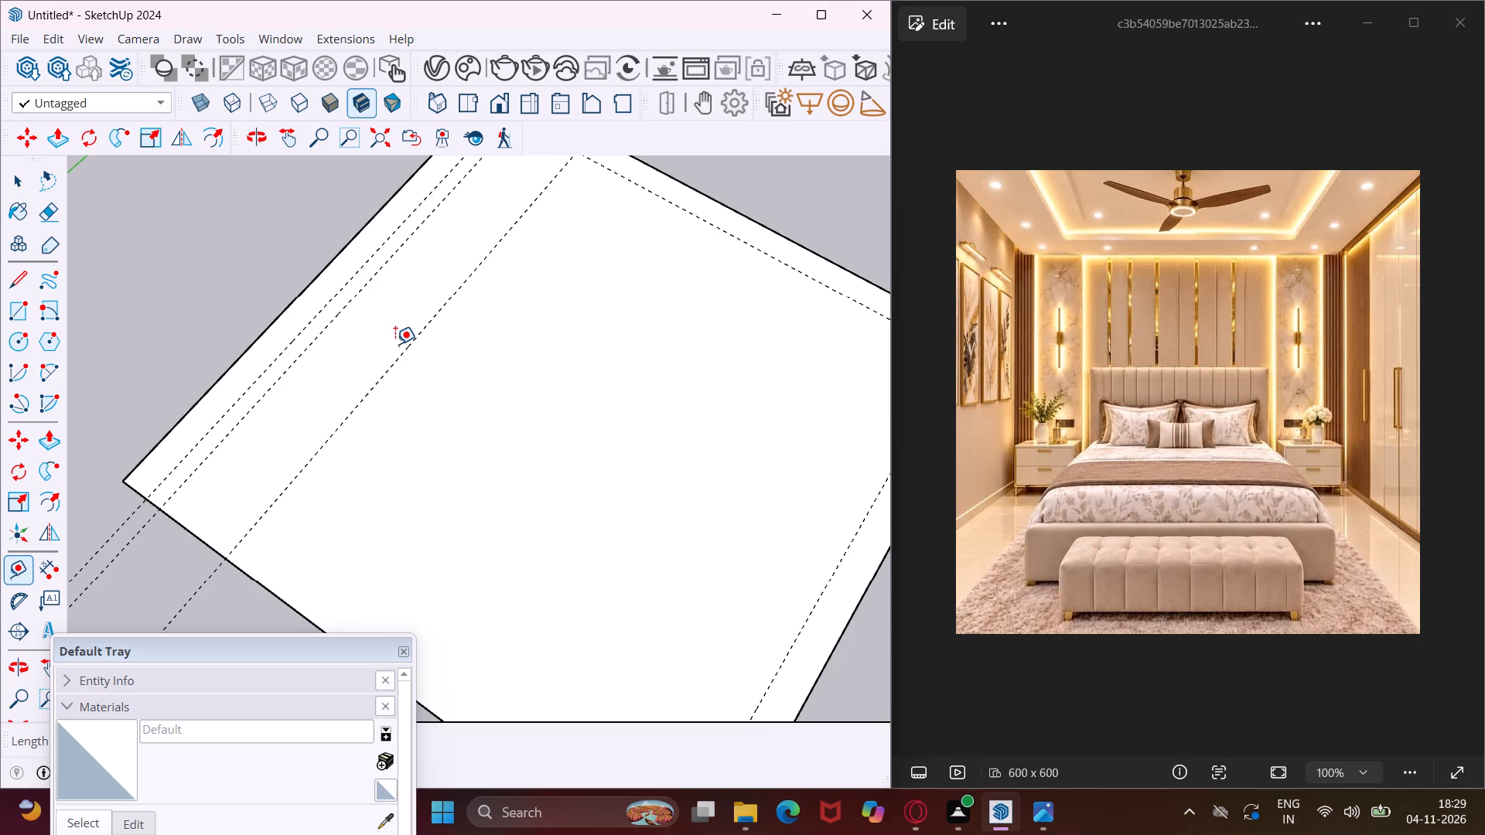
scroll(284, 358, "down", 1)
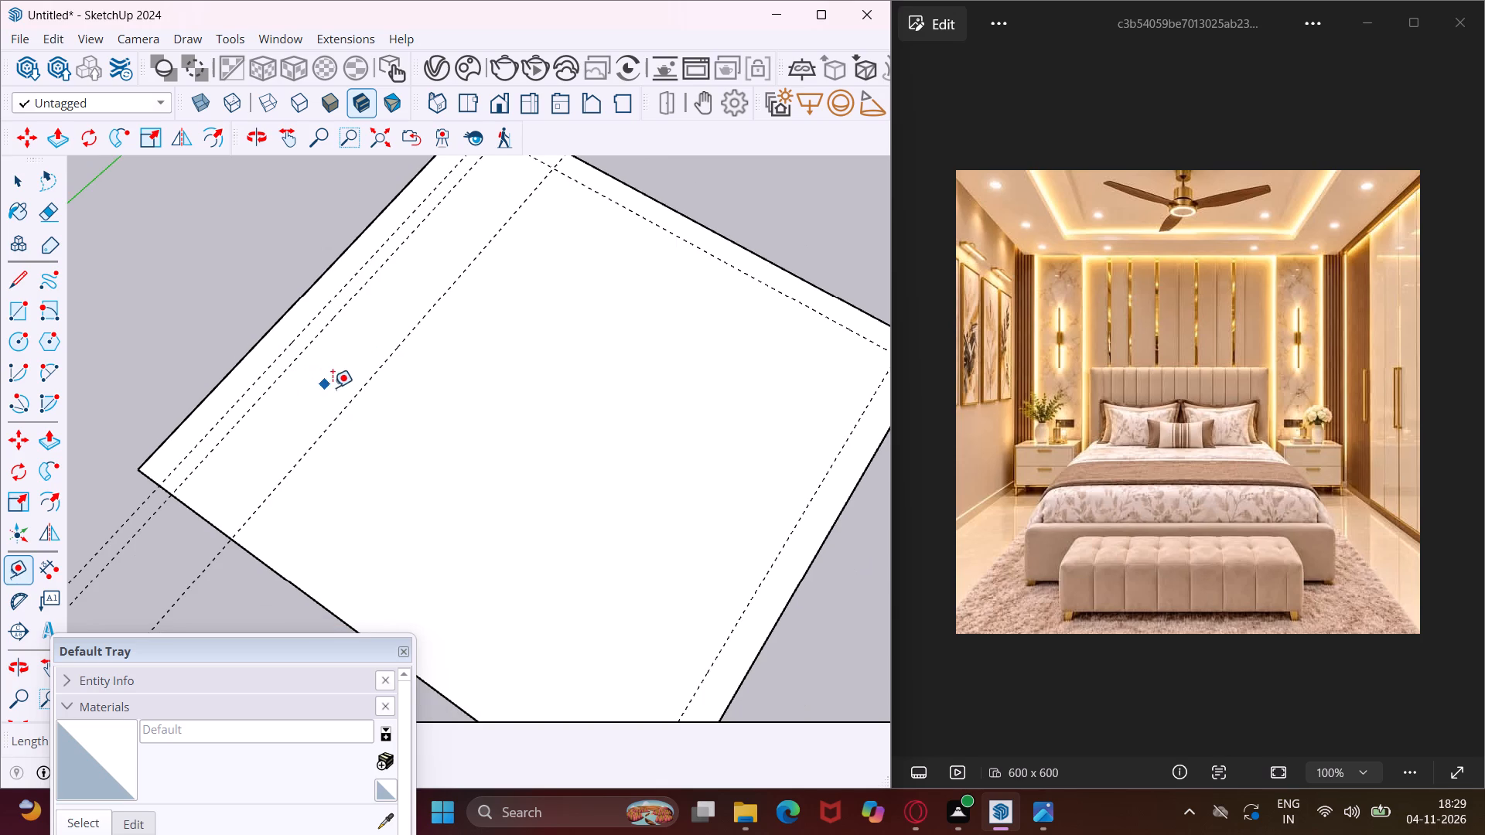
left_click(367, 385)
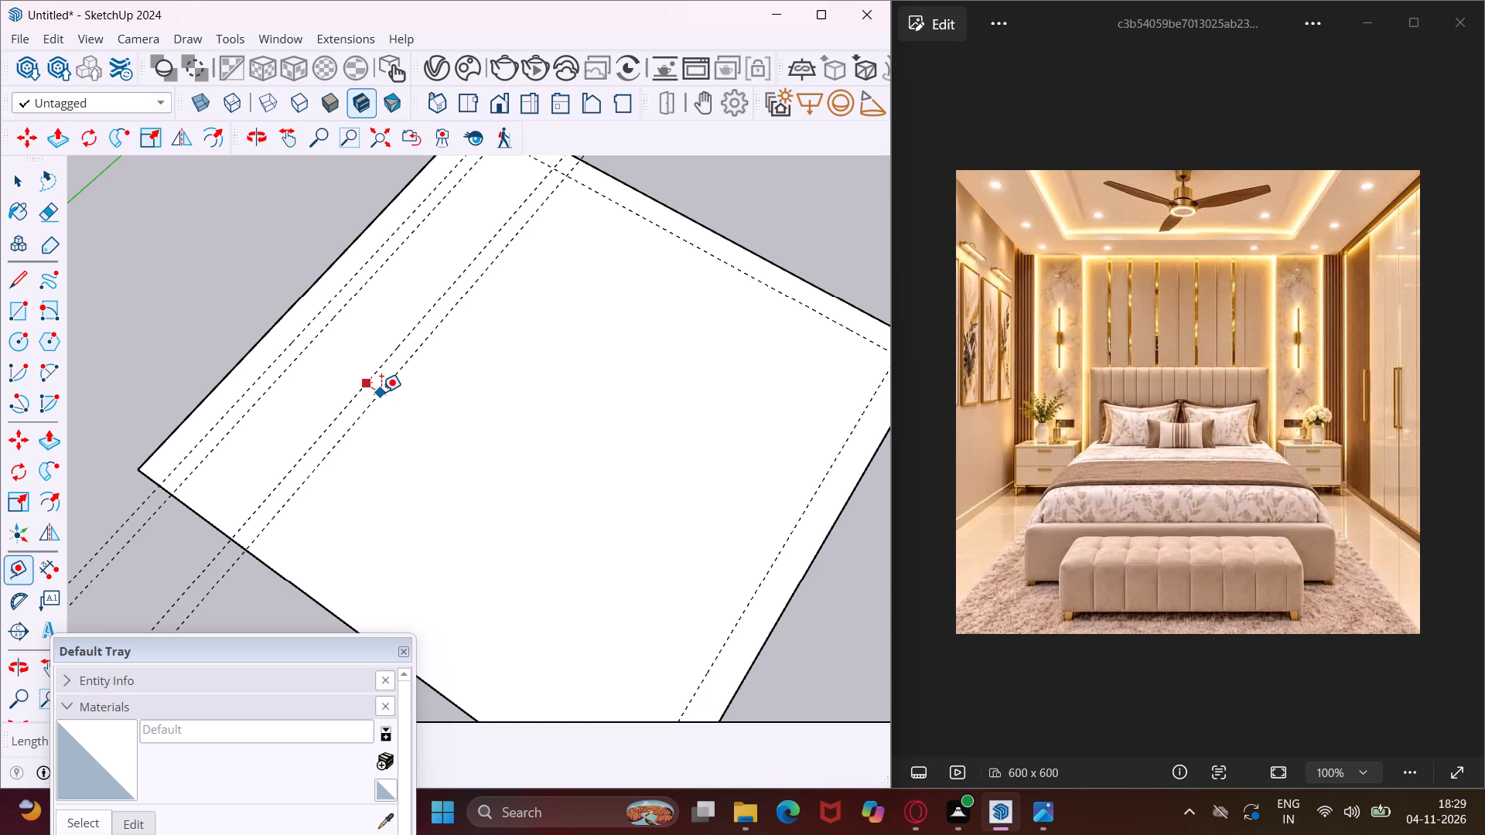
type("4\"")
key("Return")
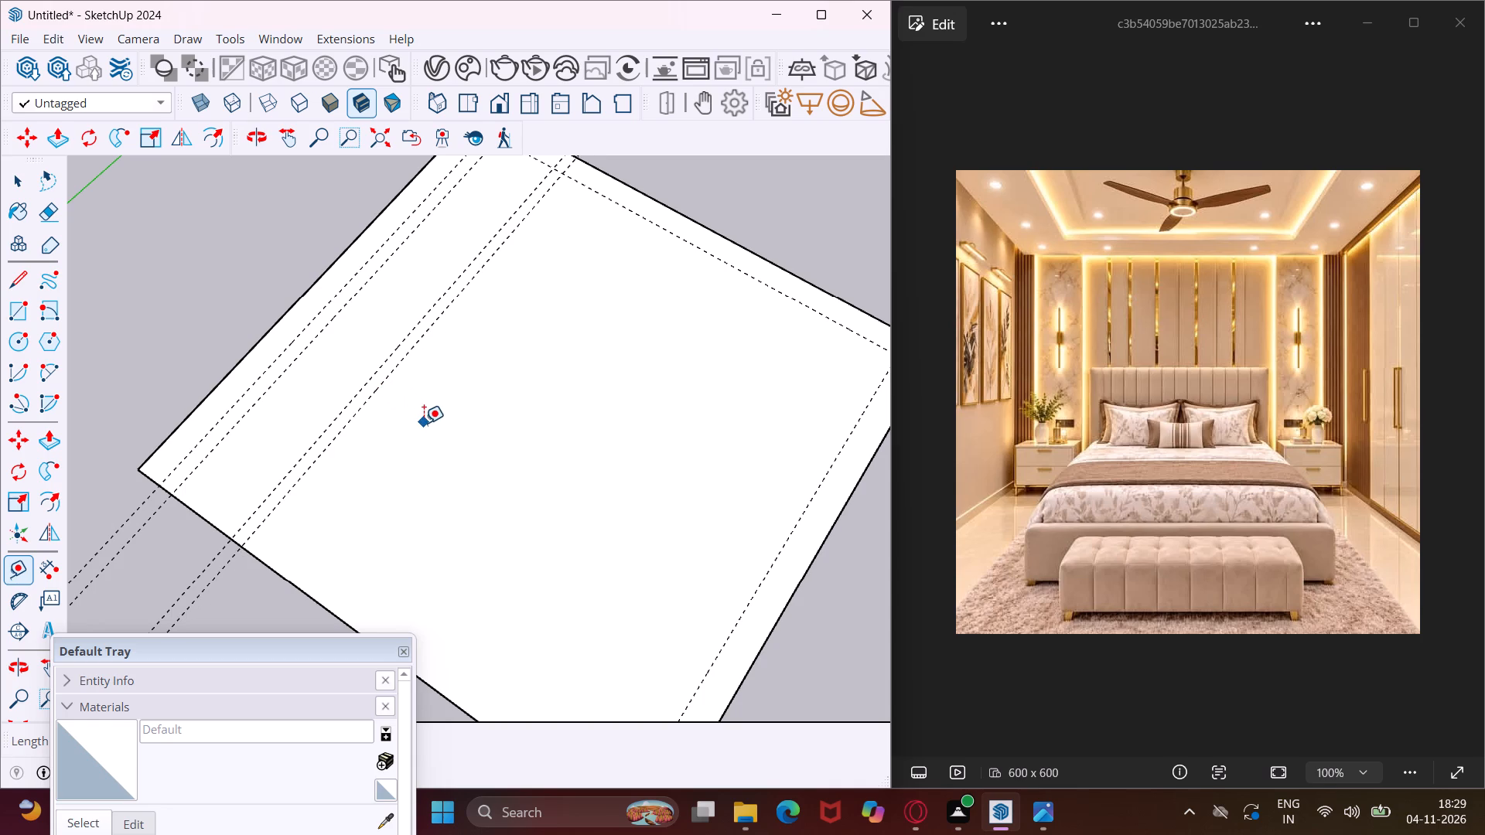
Add a parallel guide 6' inward from the 4" guide, and another 9" beyond it toward the opposite edge.
left_click(399, 372)
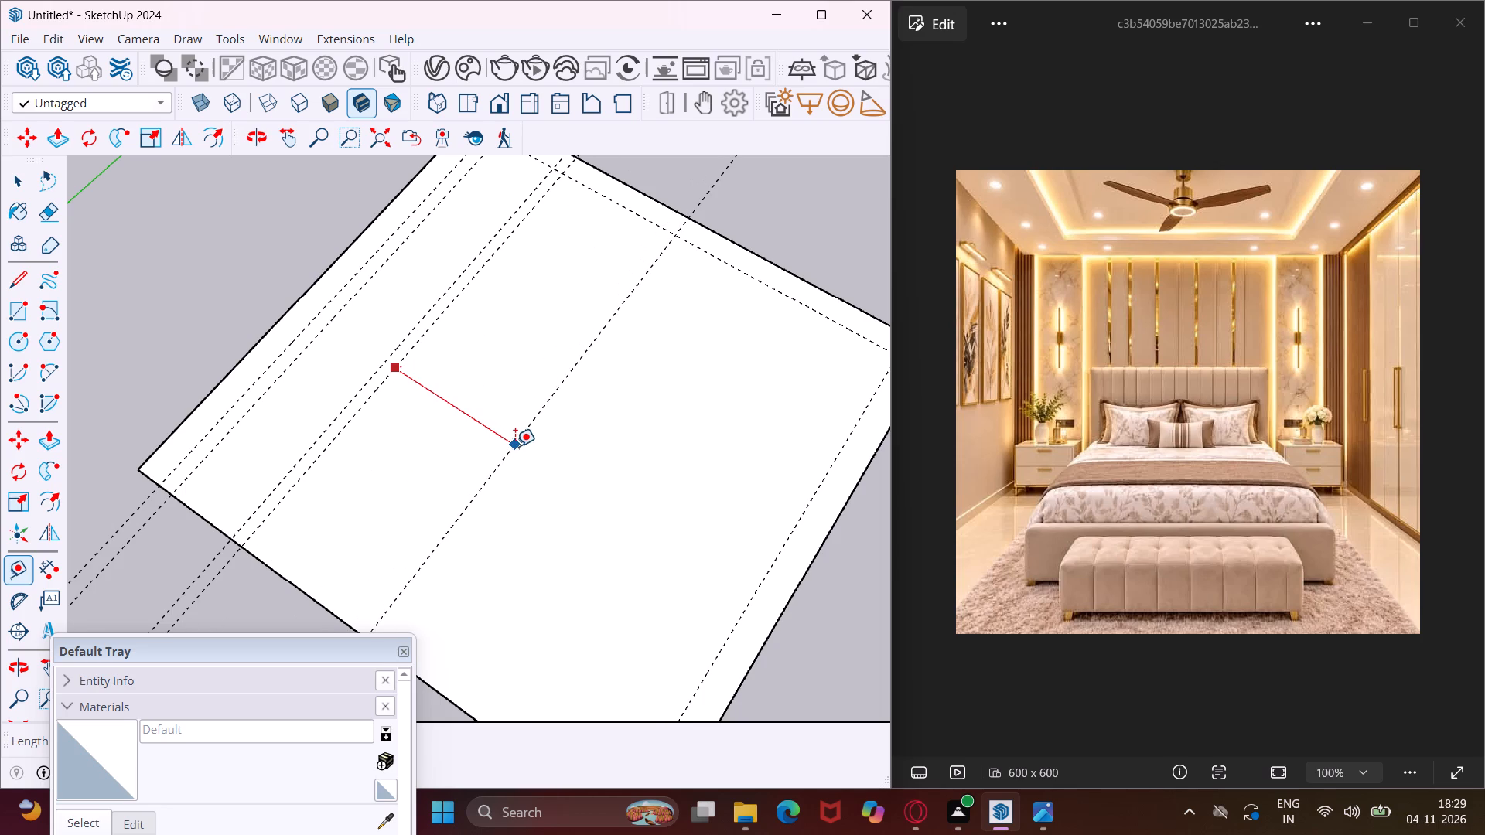
type("6'")
key("Return")
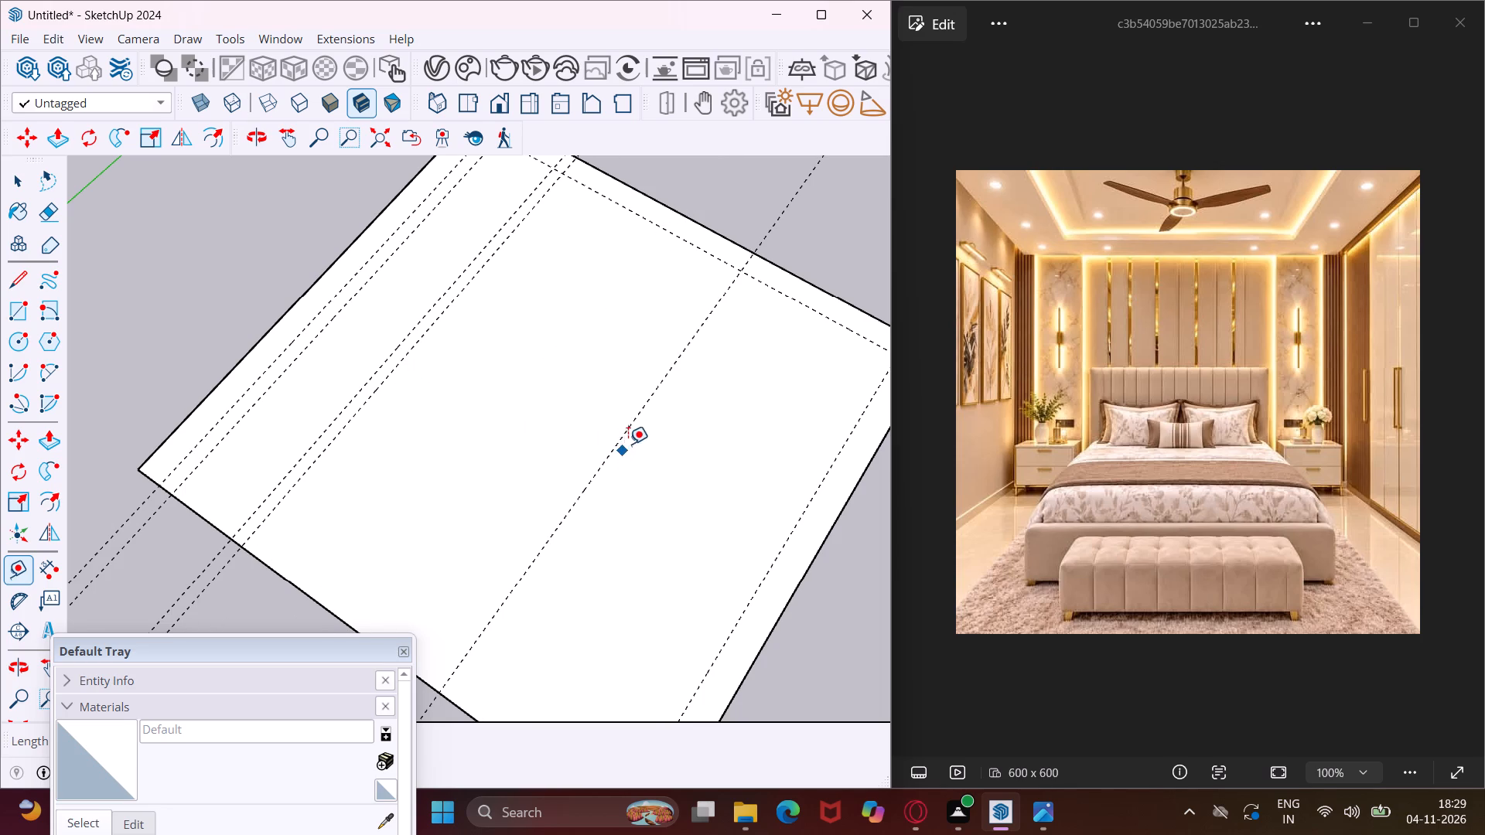
left_click(638, 426)
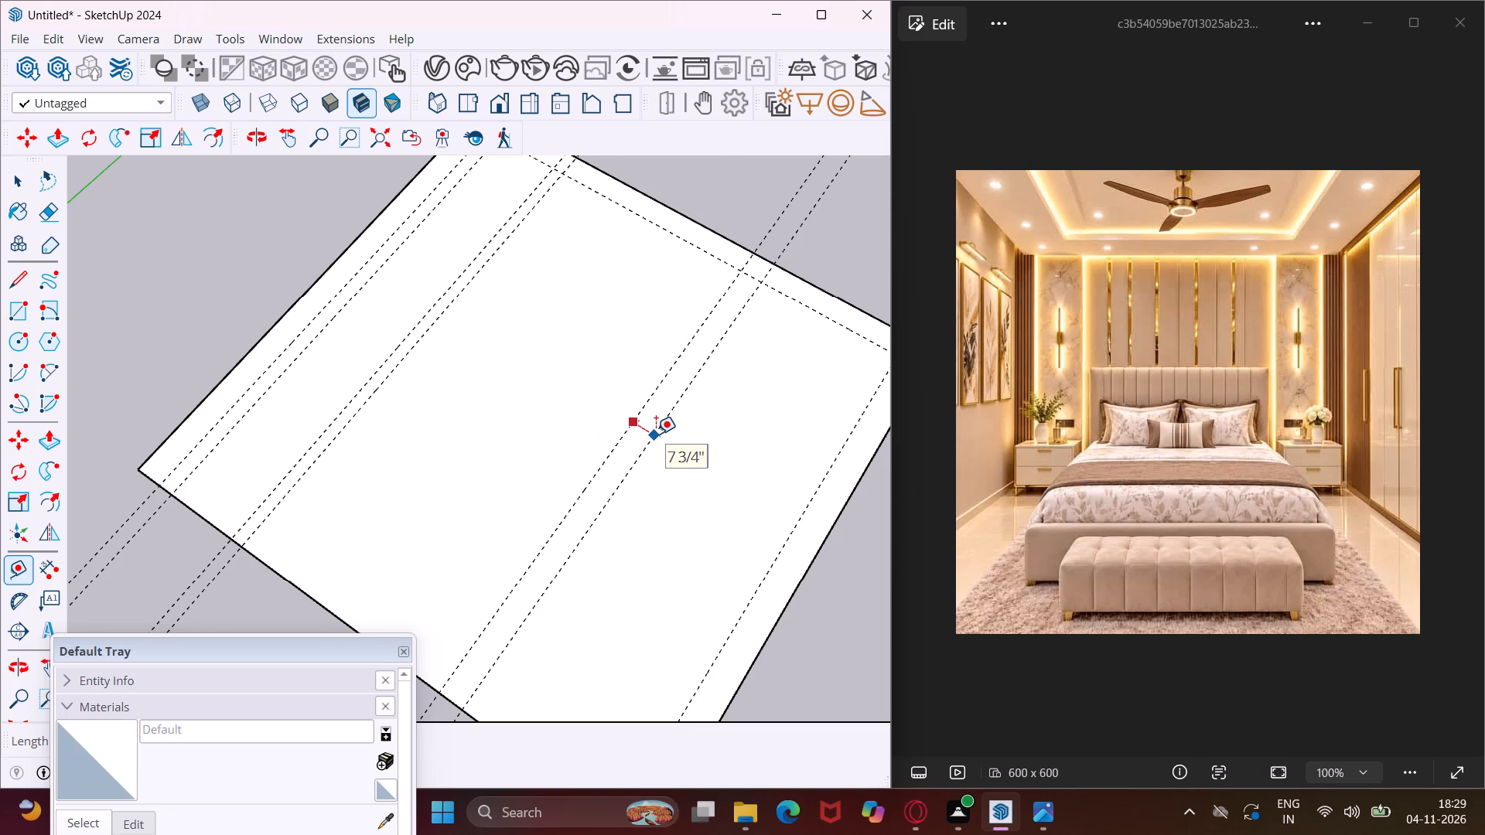
type("9\"")
key("Return")
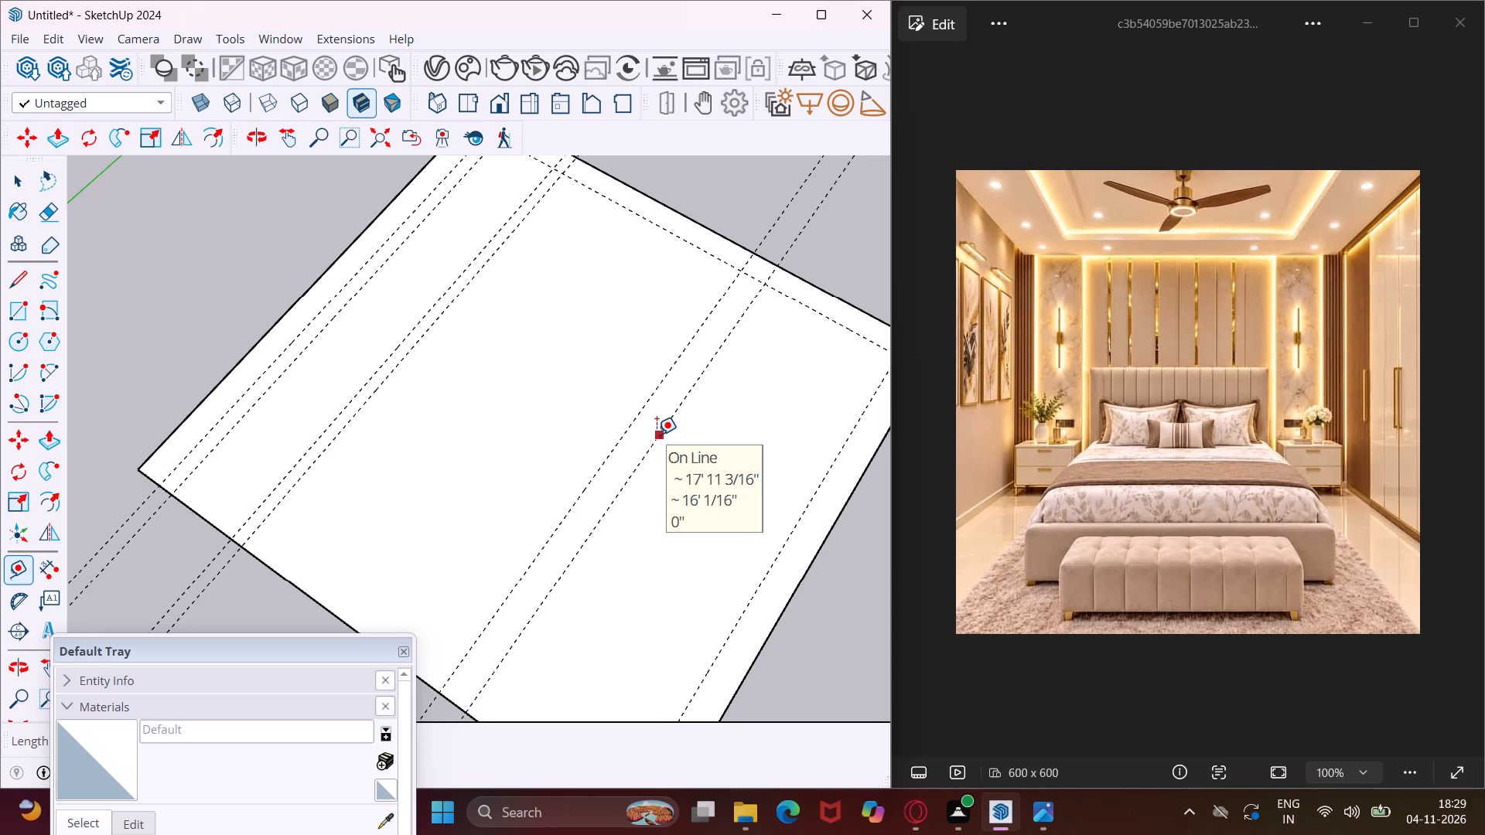
Undo the last 9" guide and add one 4" beyond the 6' guide, toward the edge farthest from the green axis.
key("ctrl+z")
left_click(401, 369)
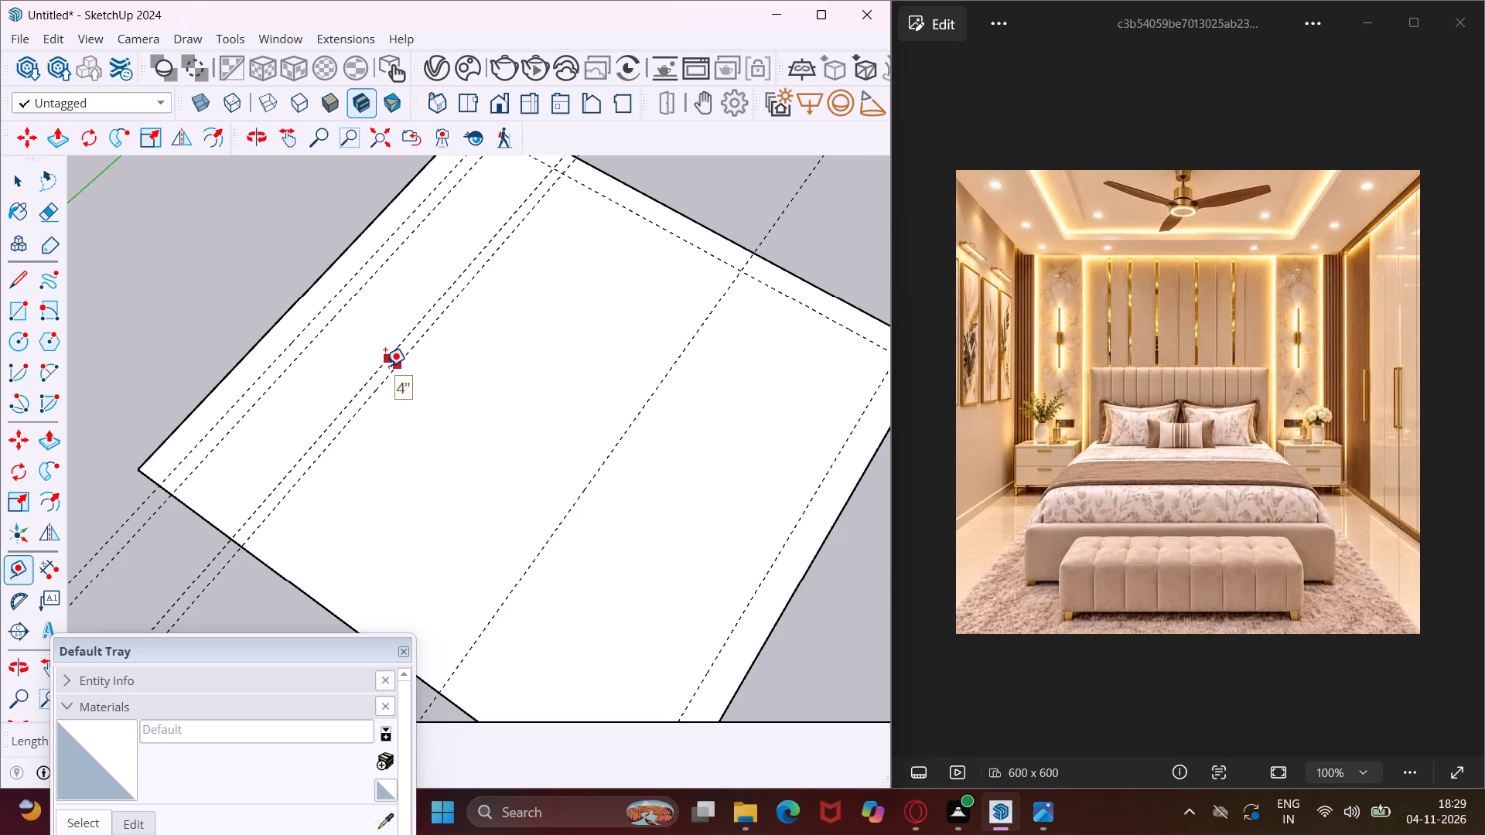
key("Escape")
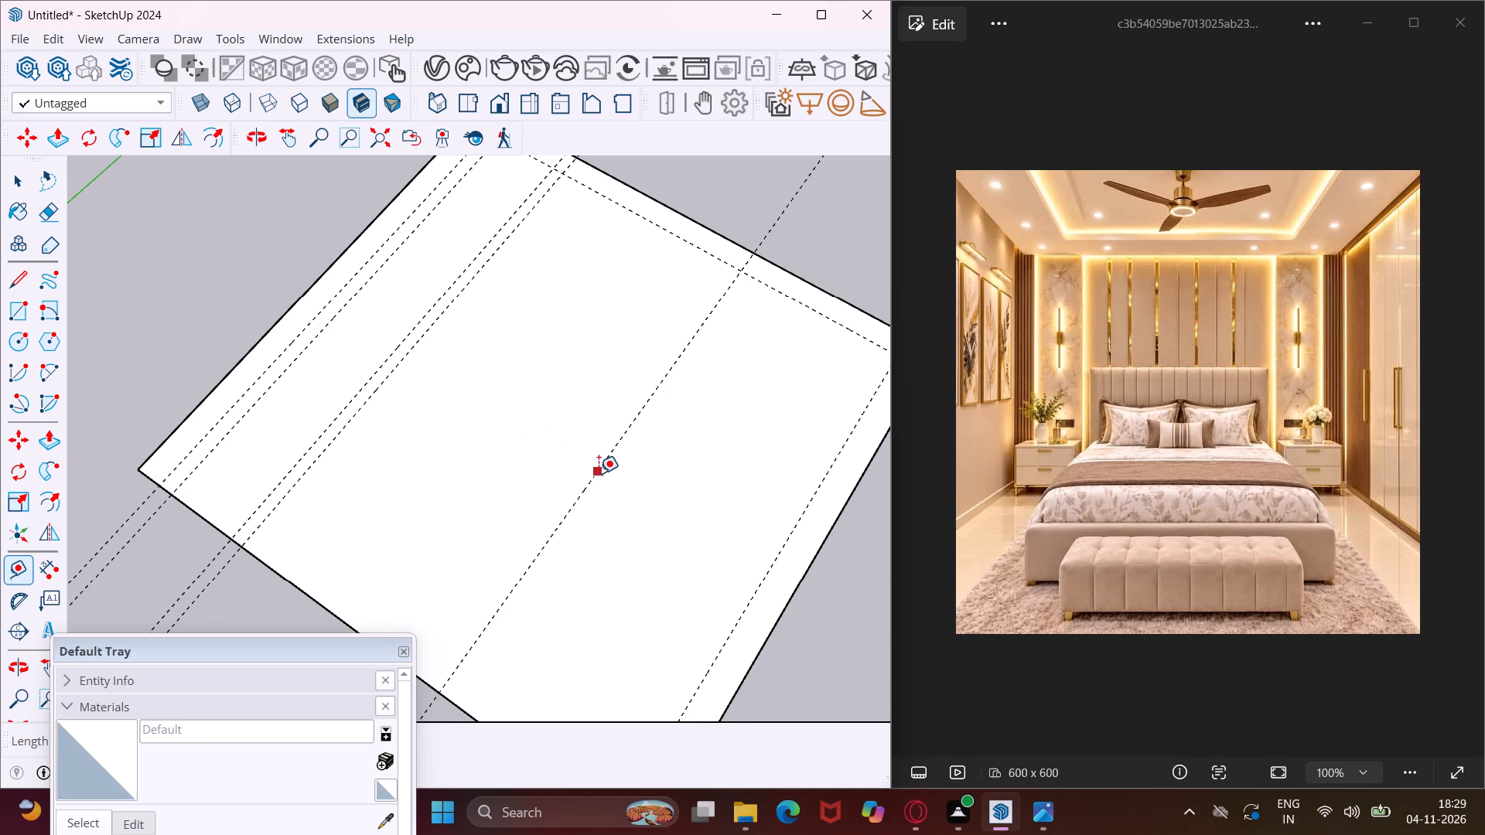
left_click(599, 473)
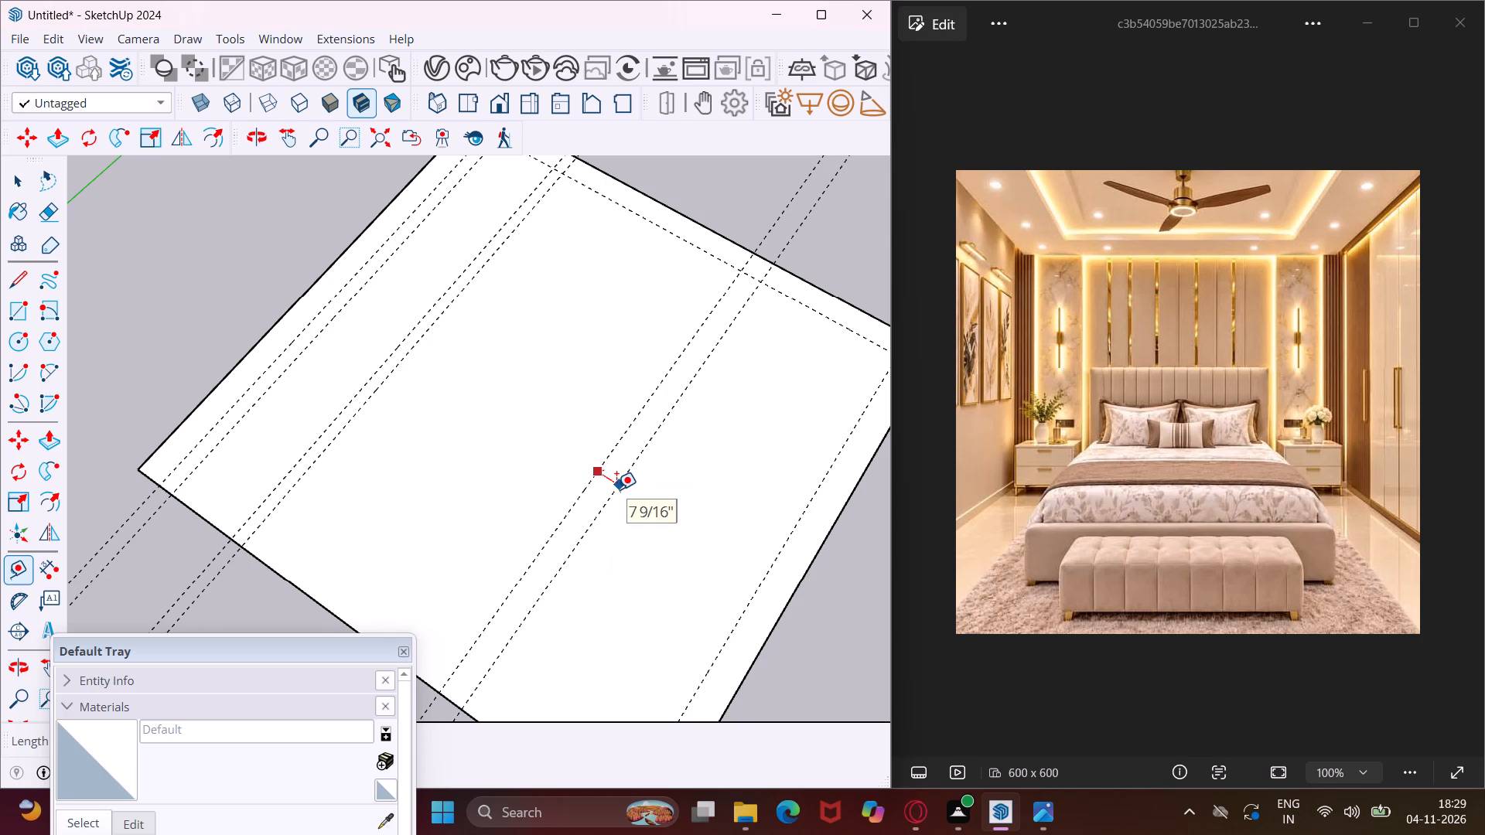
type("4\"")
key("Return")
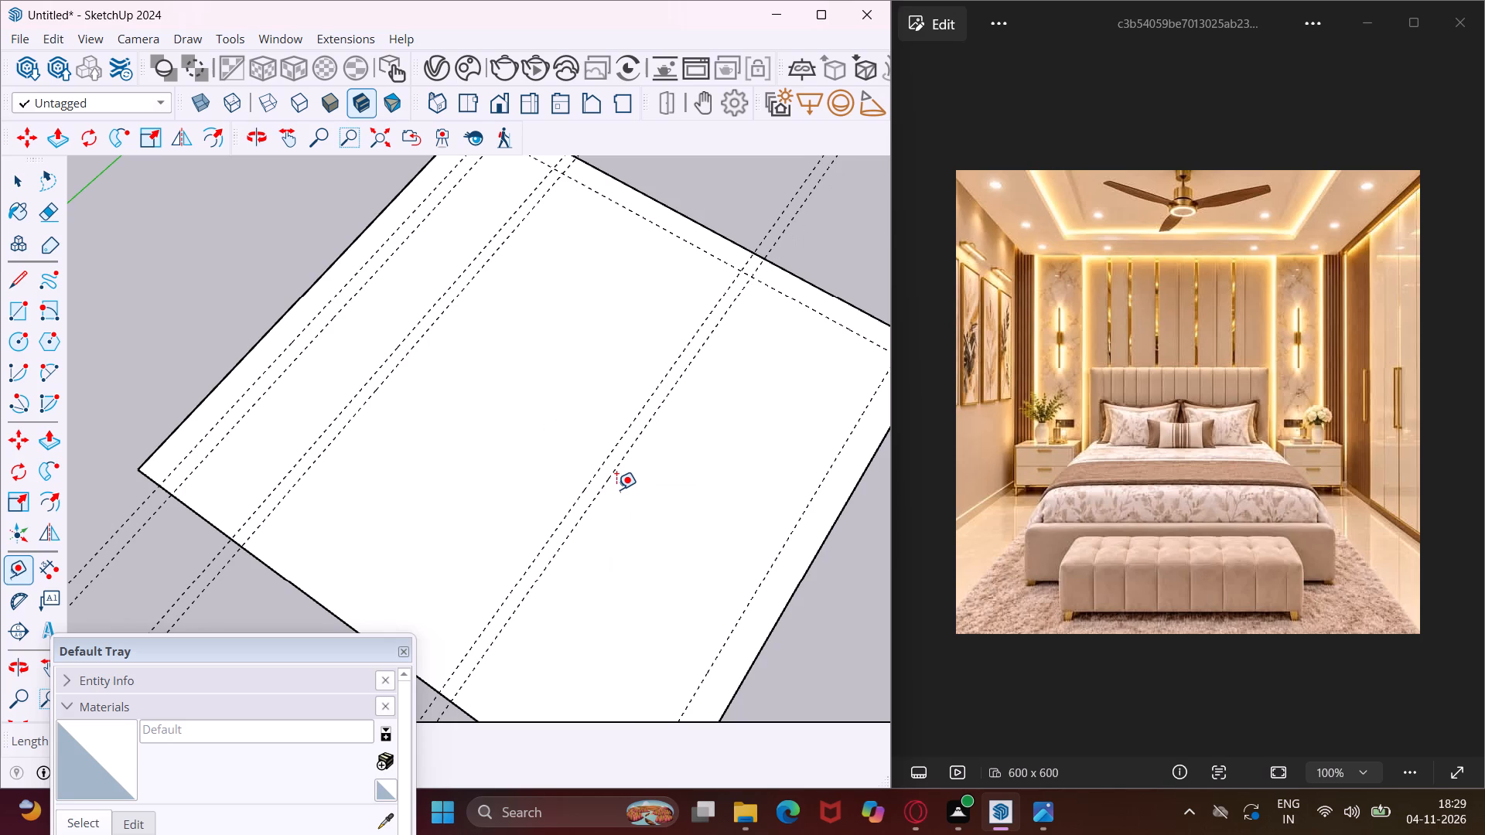
Add a guide 2' beyond the new 4" guide, and another 2' inward from the opposite edge's 9" guide.
left_click(603, 491)
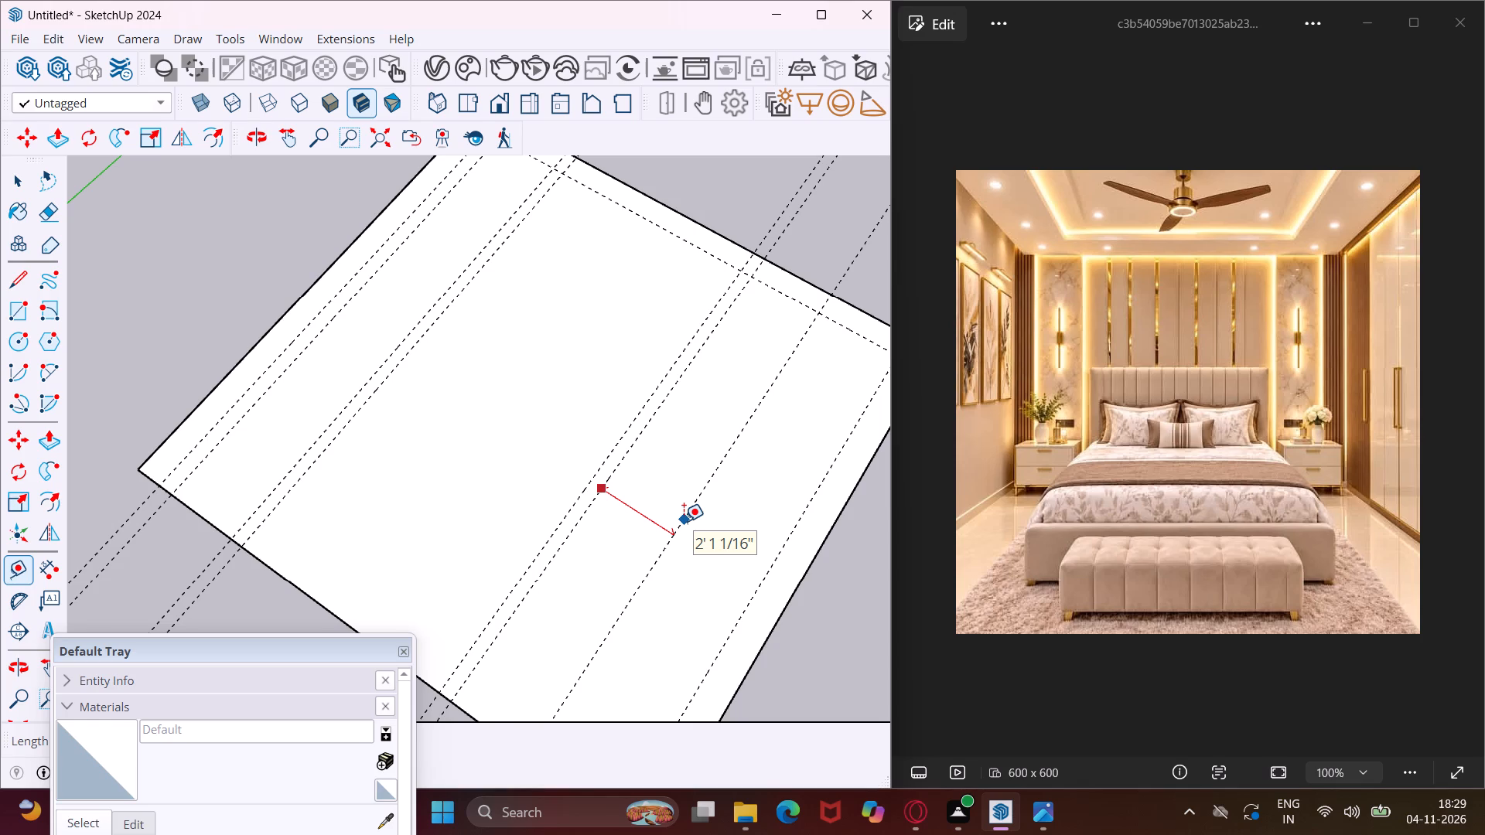
type("2'")
key("Return")
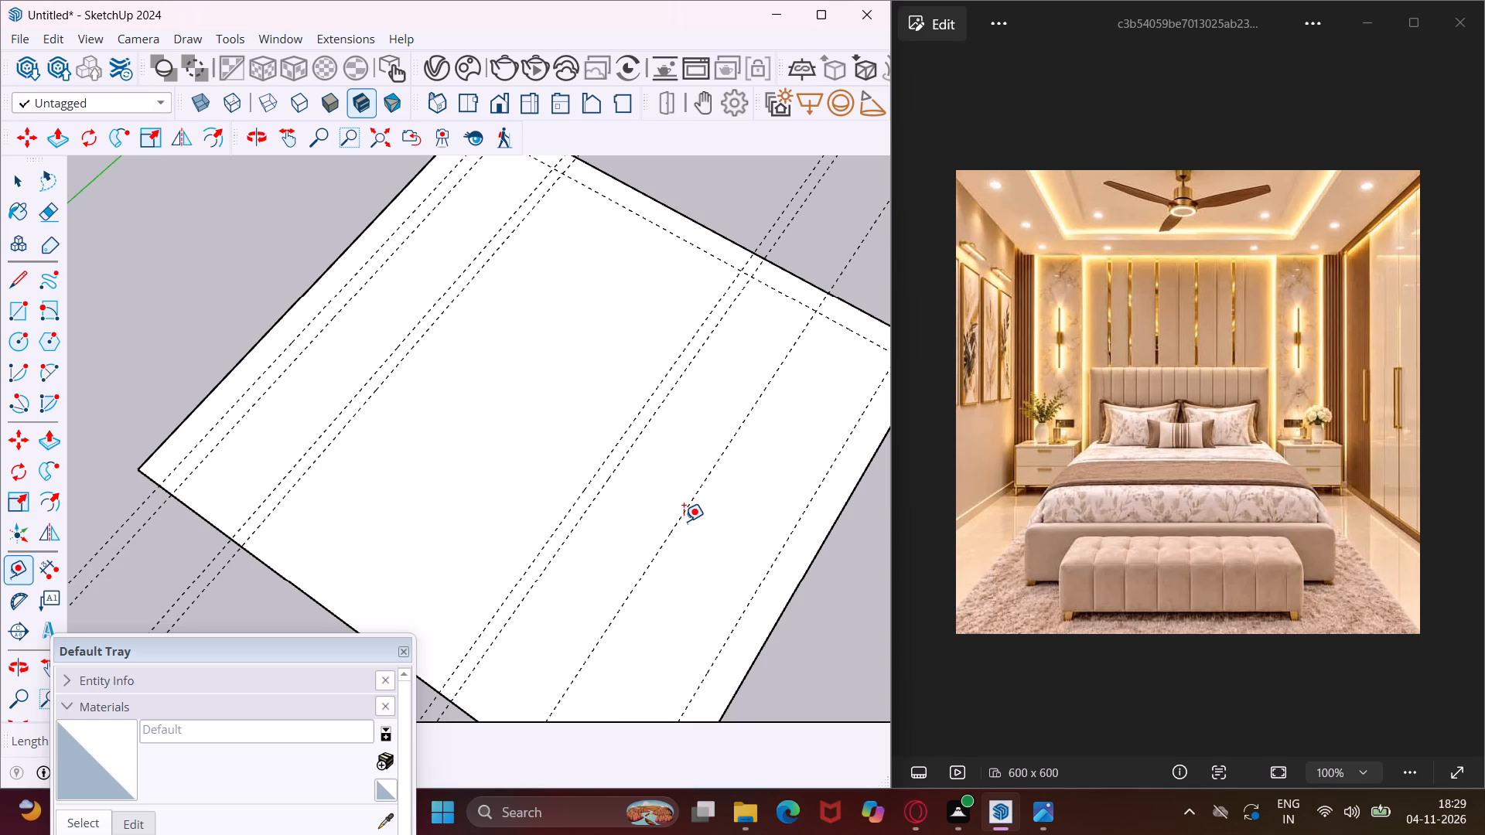
middle_click_drag(699, 541, 684, 504)
scroll(640, 487, "down", 2)
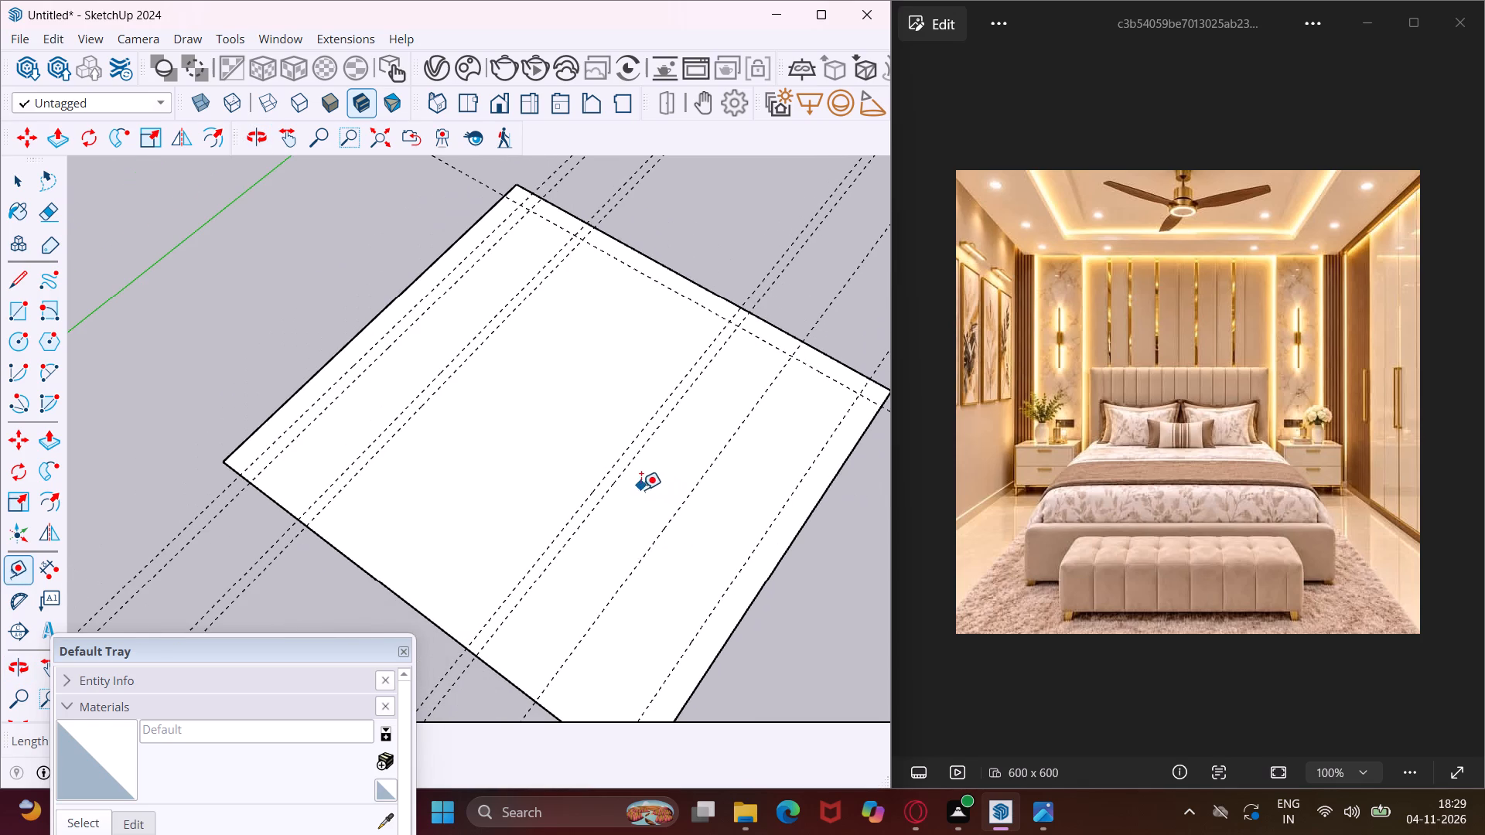
left_click(716, 611)
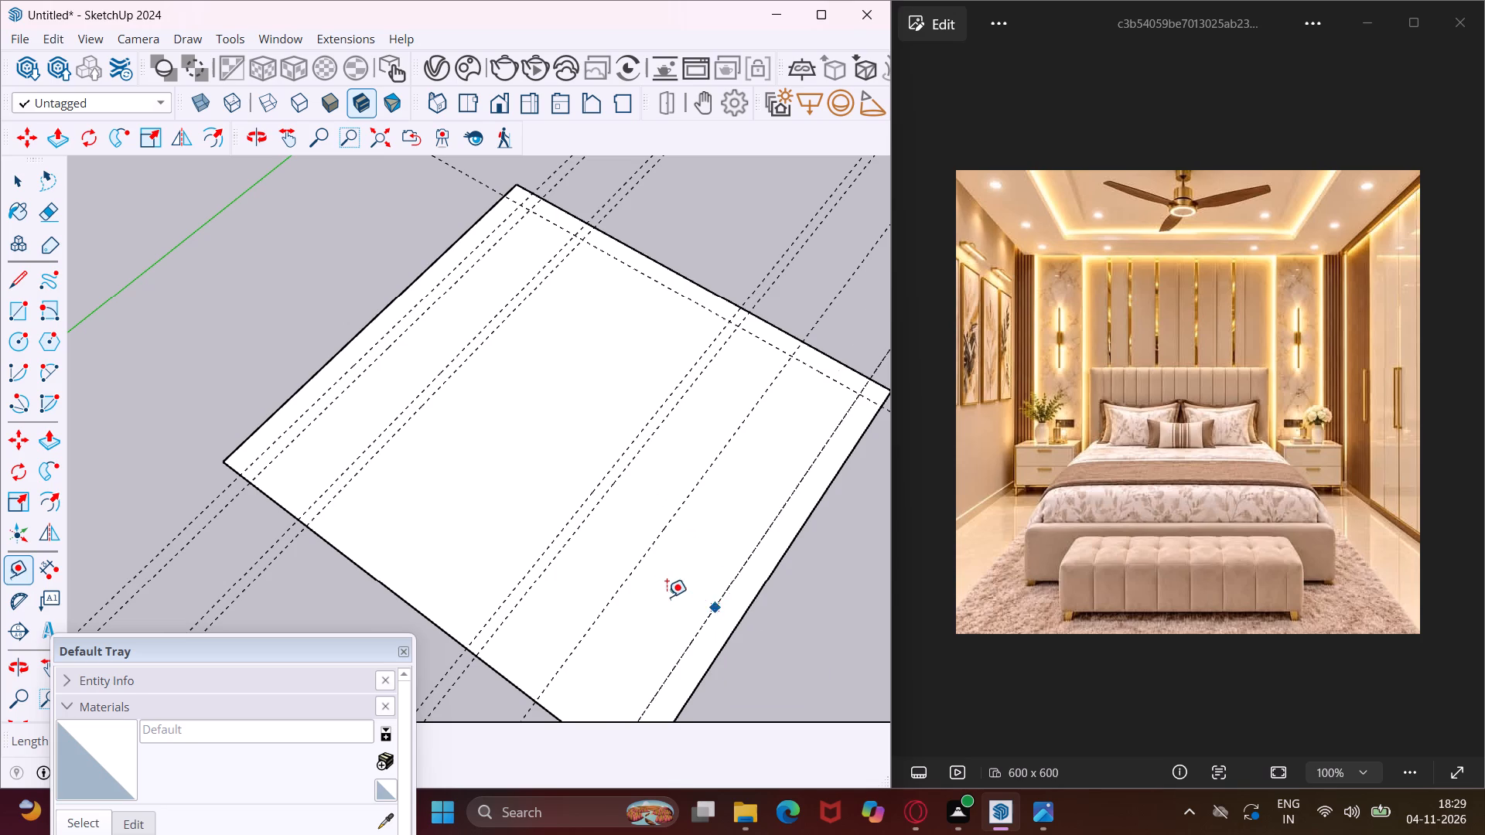
type("2'")
key("Return")
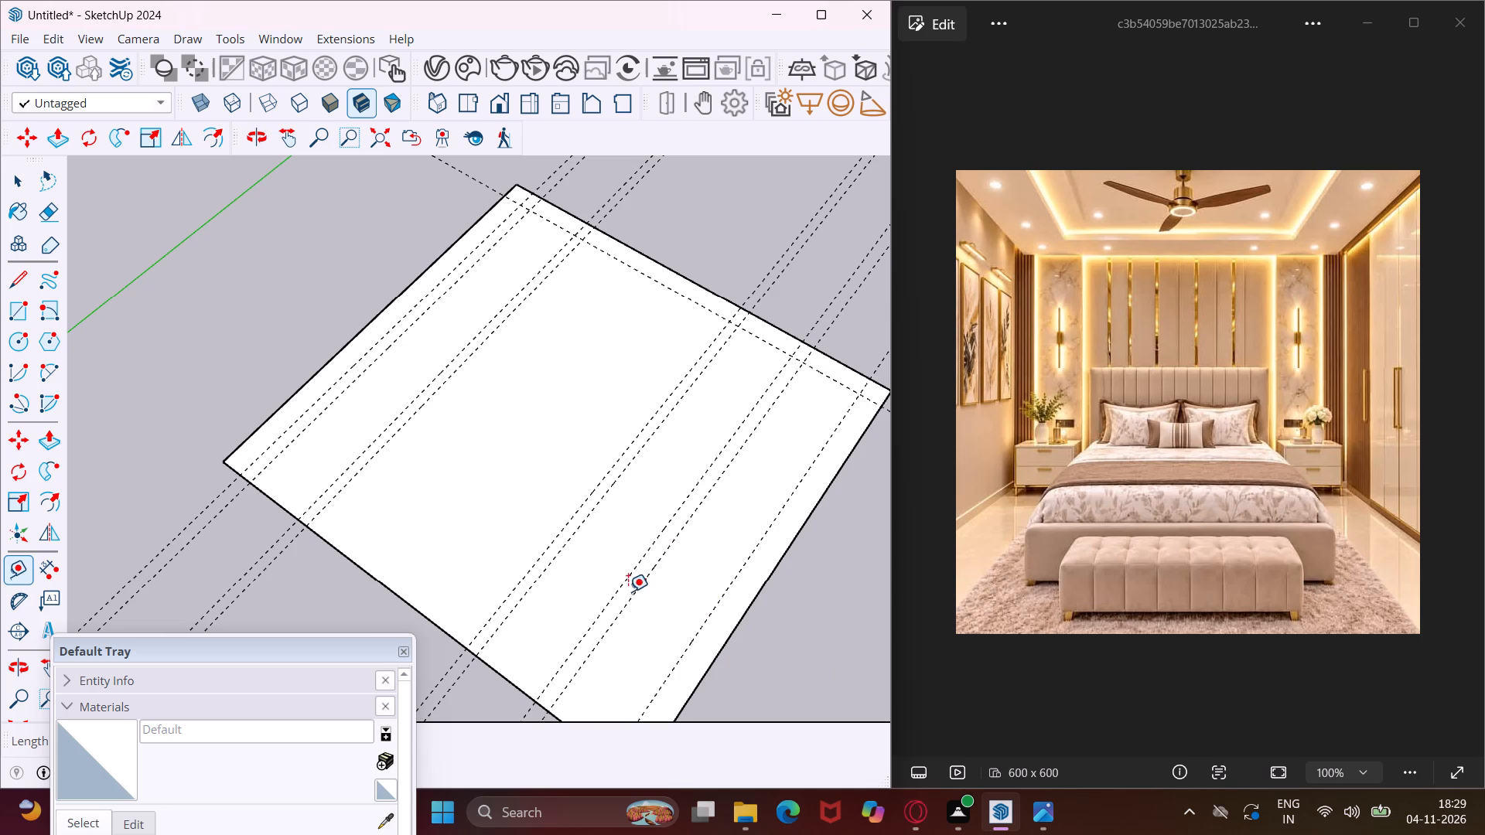
Draw rectangles over the 9" strips along the two edges parallel to the green axis and the edge farthest from the red axis.
scroll(398, 503, "down", 4)
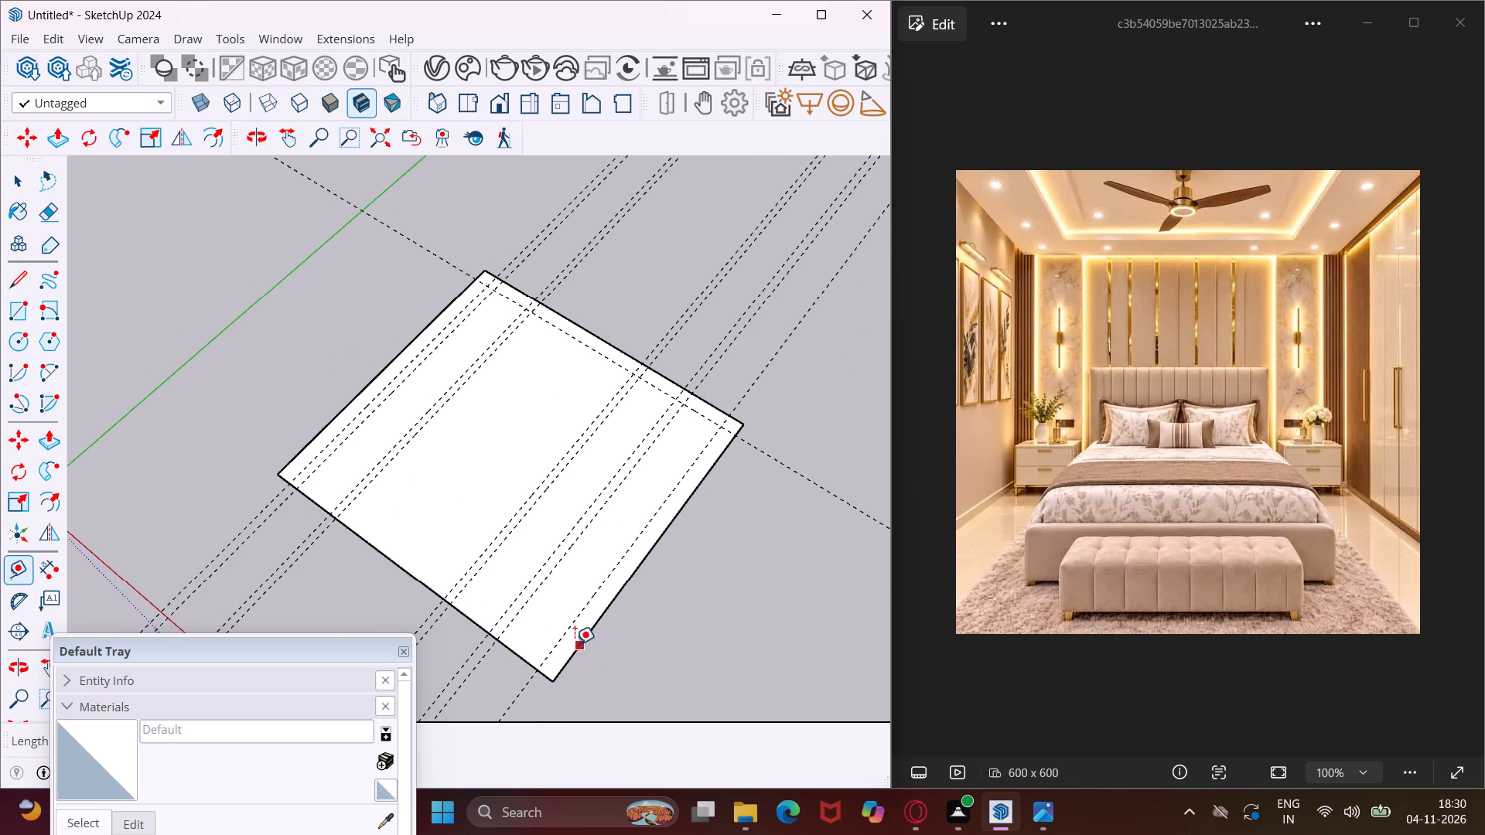
scroll(575, 644, "up", 4)
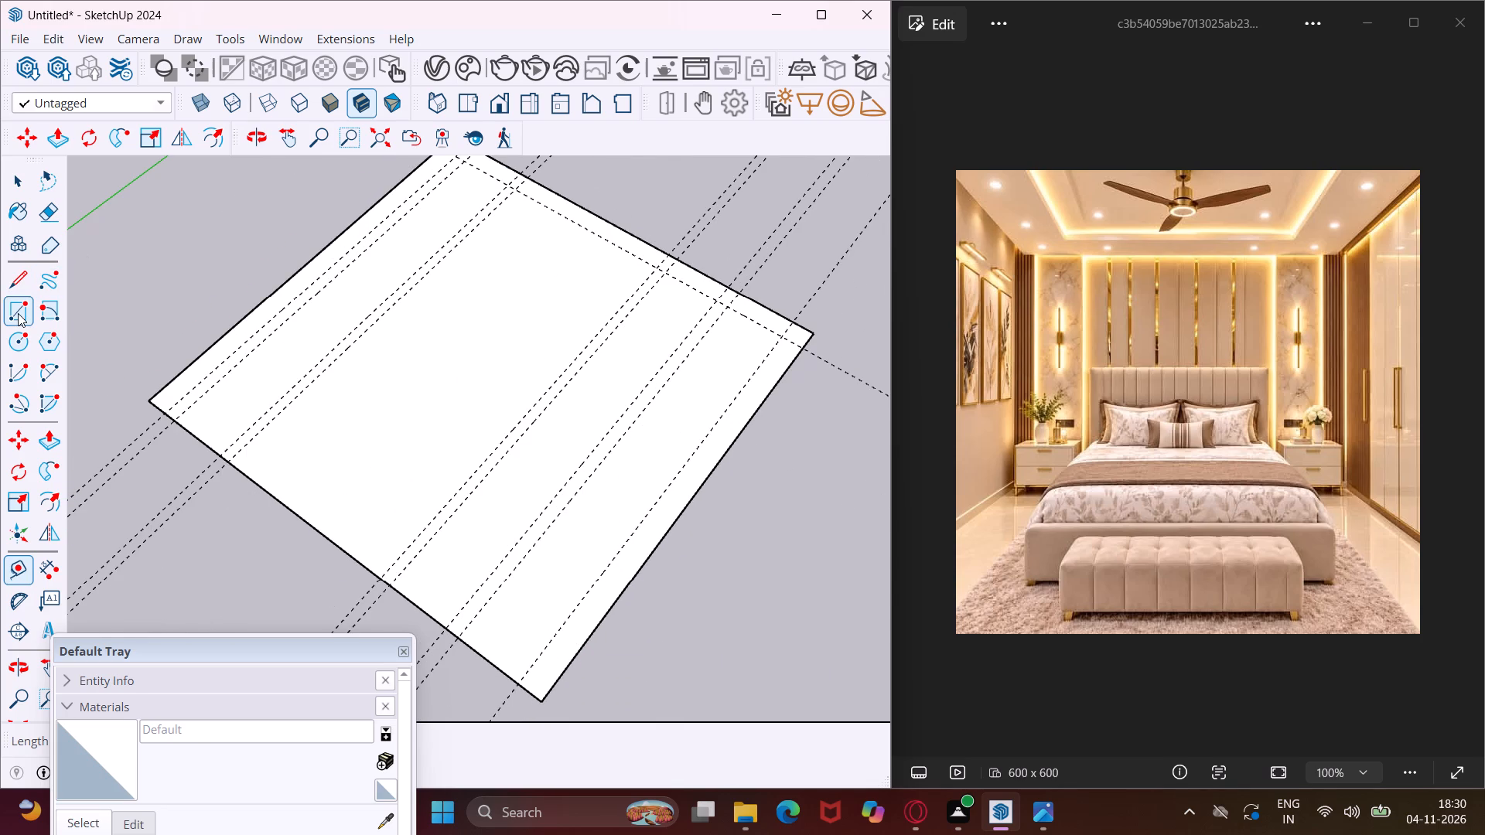
left_click(18, 313)
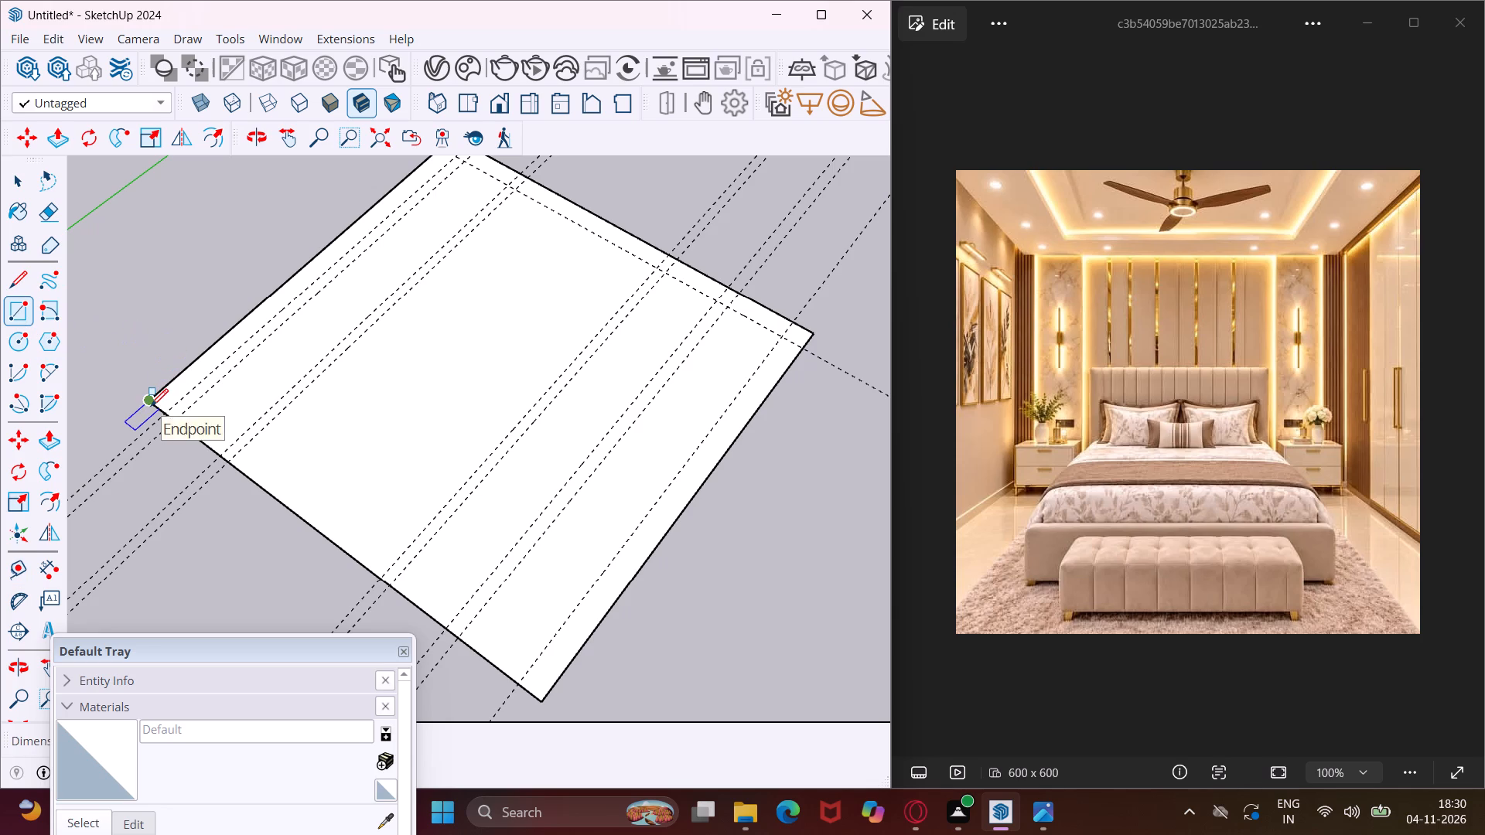
left_click(149, 404)
scroll(294, 342, "down", 4)
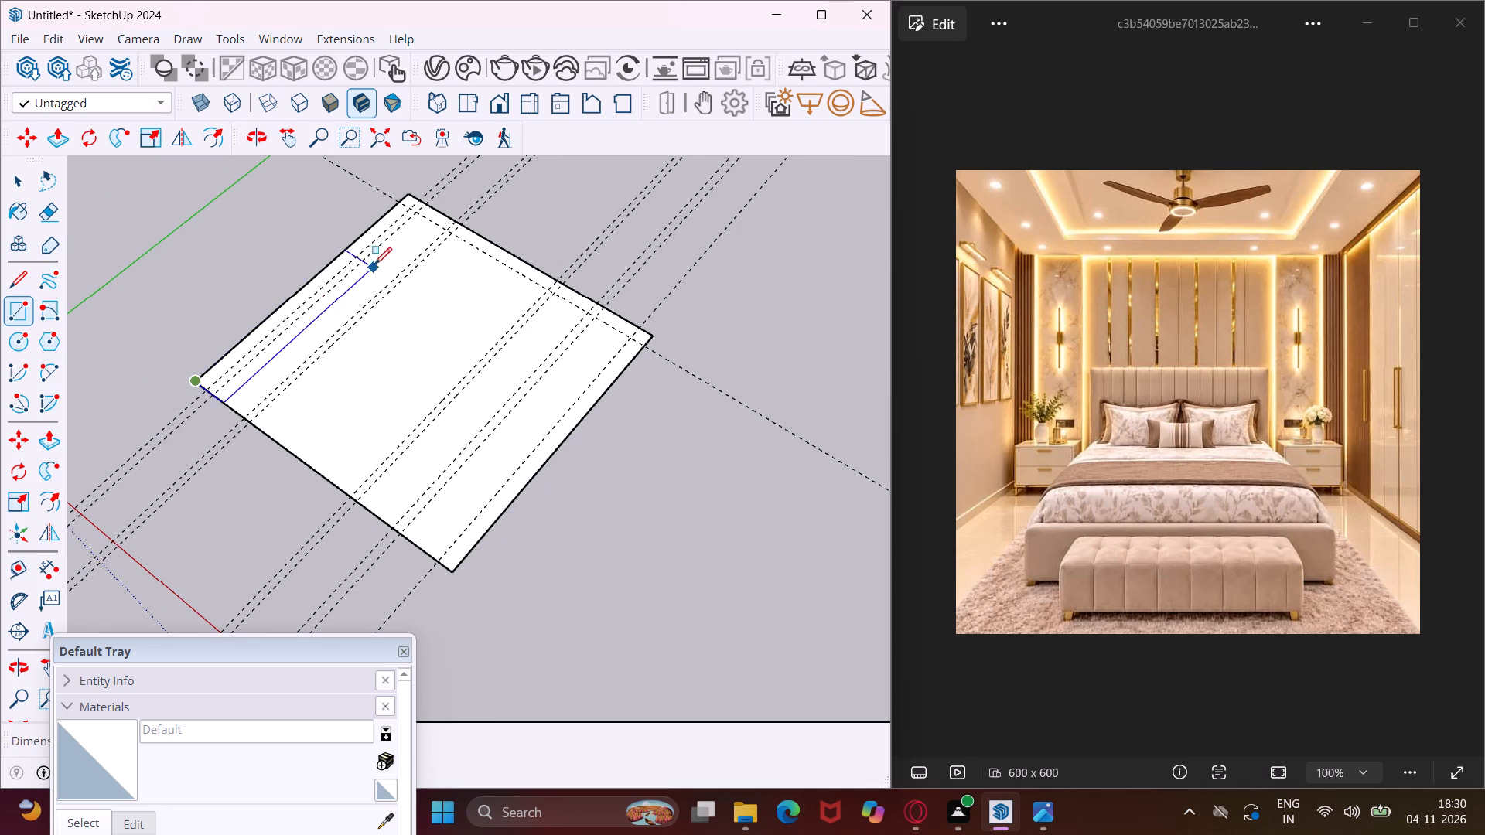
scroll(415, 204, "up", 3)
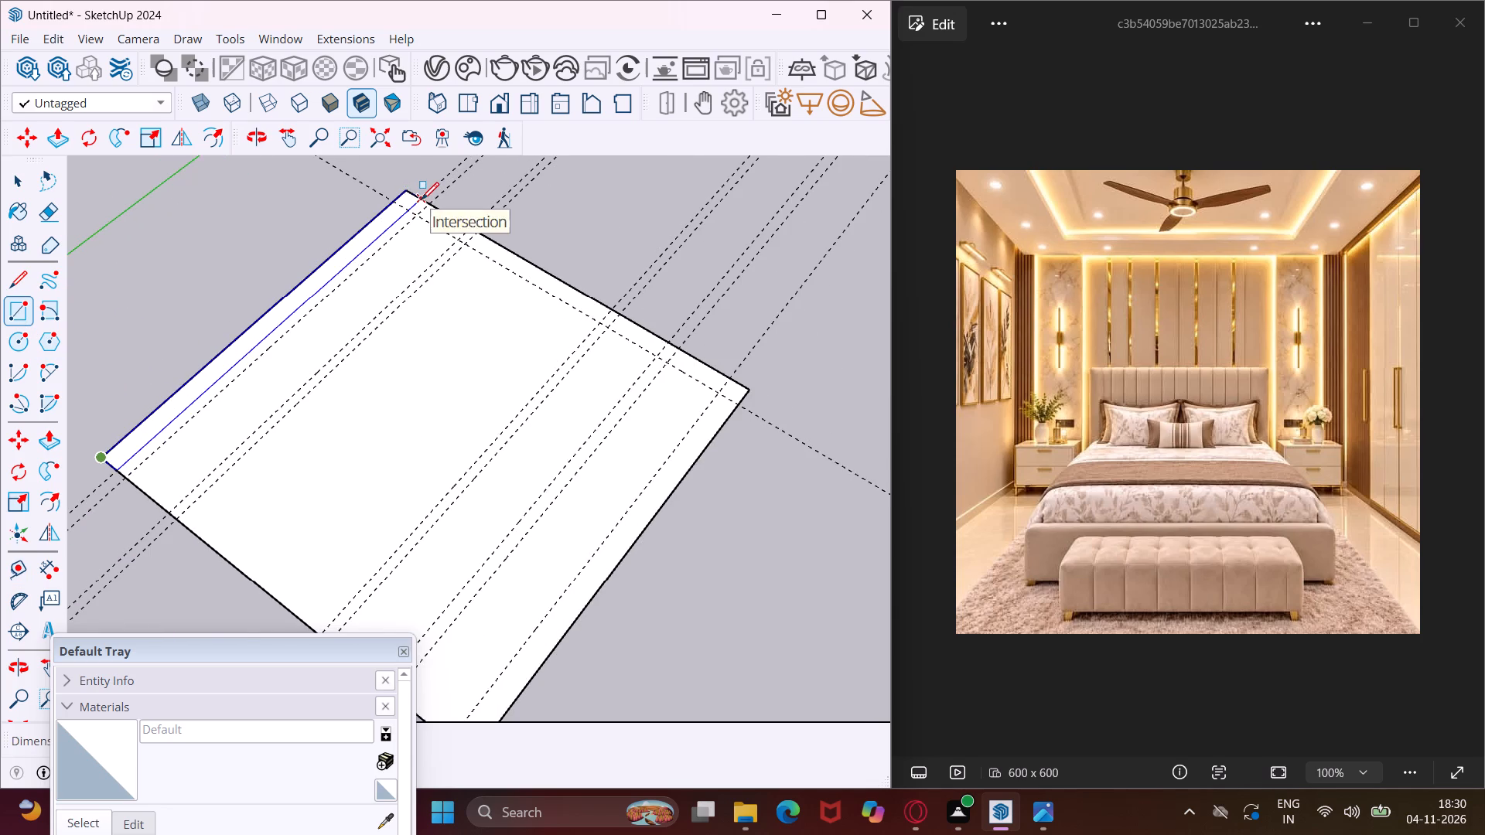
left_click(422, 199)
left_click(422, 199)
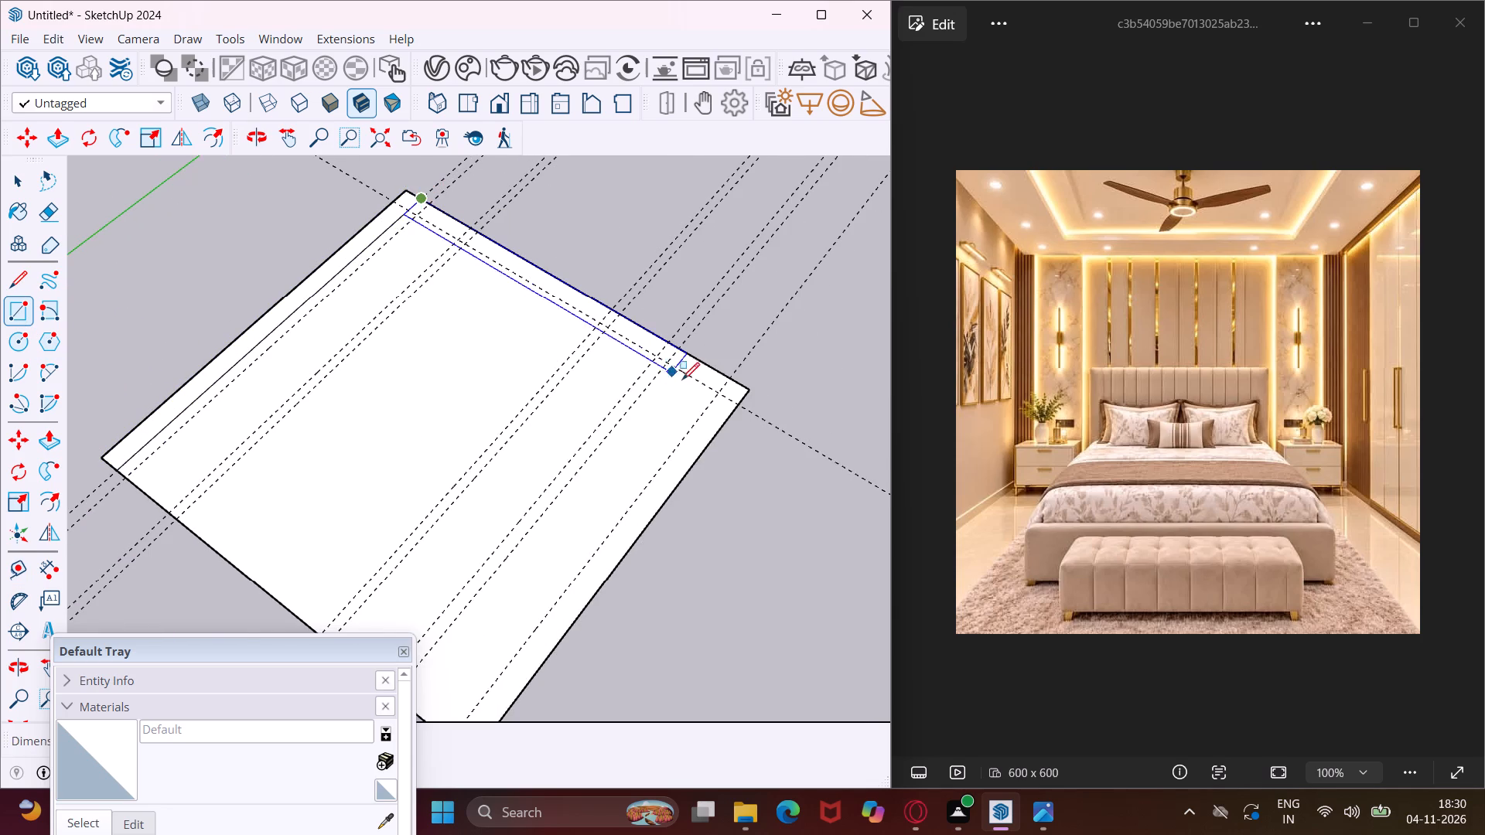
left_click(737, 404)
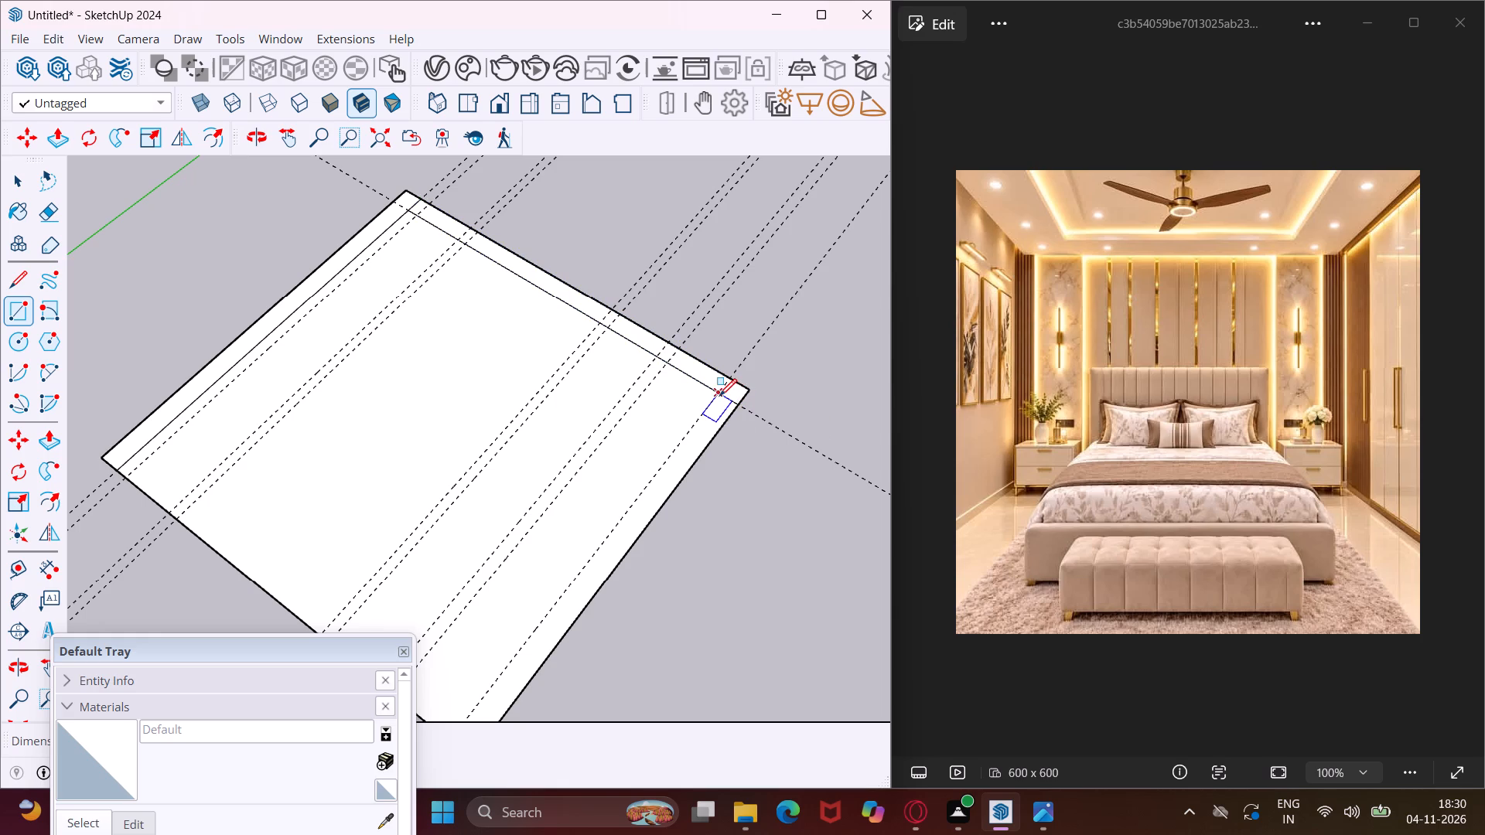
left_click(719, 396)
scroll(681, 430, "down", 4)
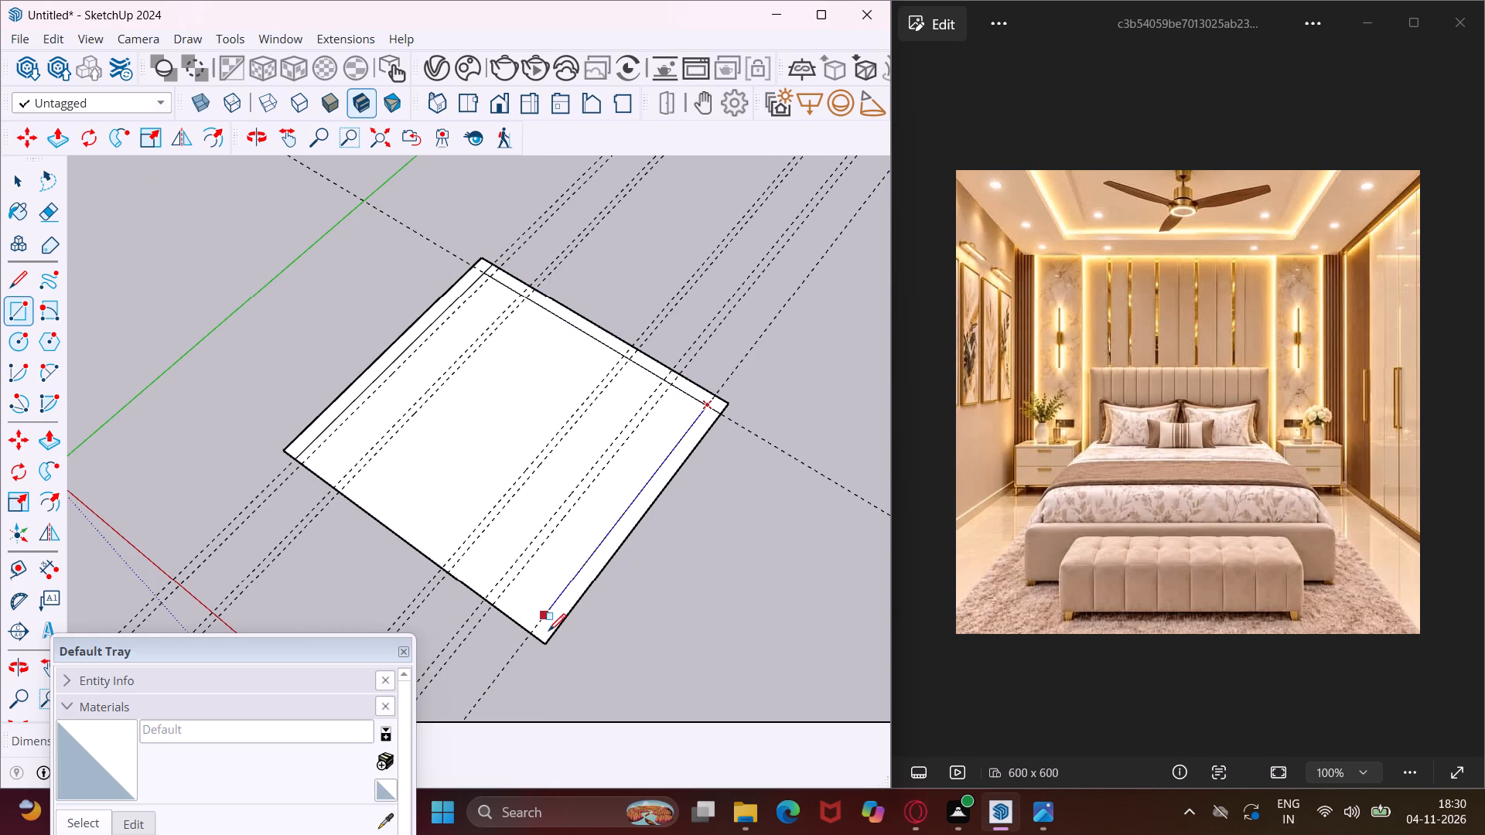
left_click(543, 642)
Draw a wardrobe rectangle from partway along the inner line farthest from the green axis to the 2' inset guide's back-strip intersection.
left_click(575, 581)
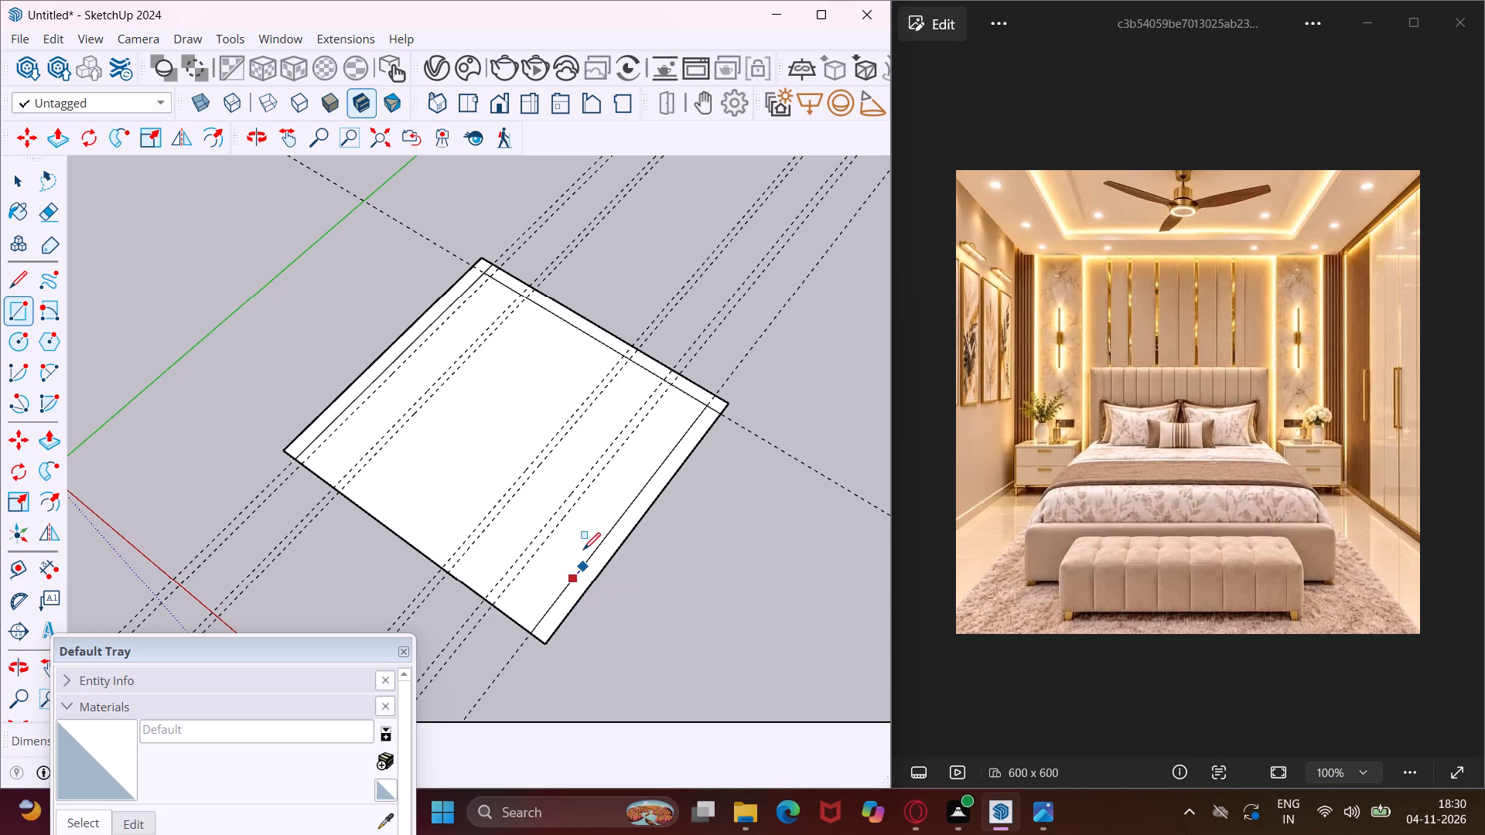
left_click(677, 383)
scroll(643, 374, "up", 5)
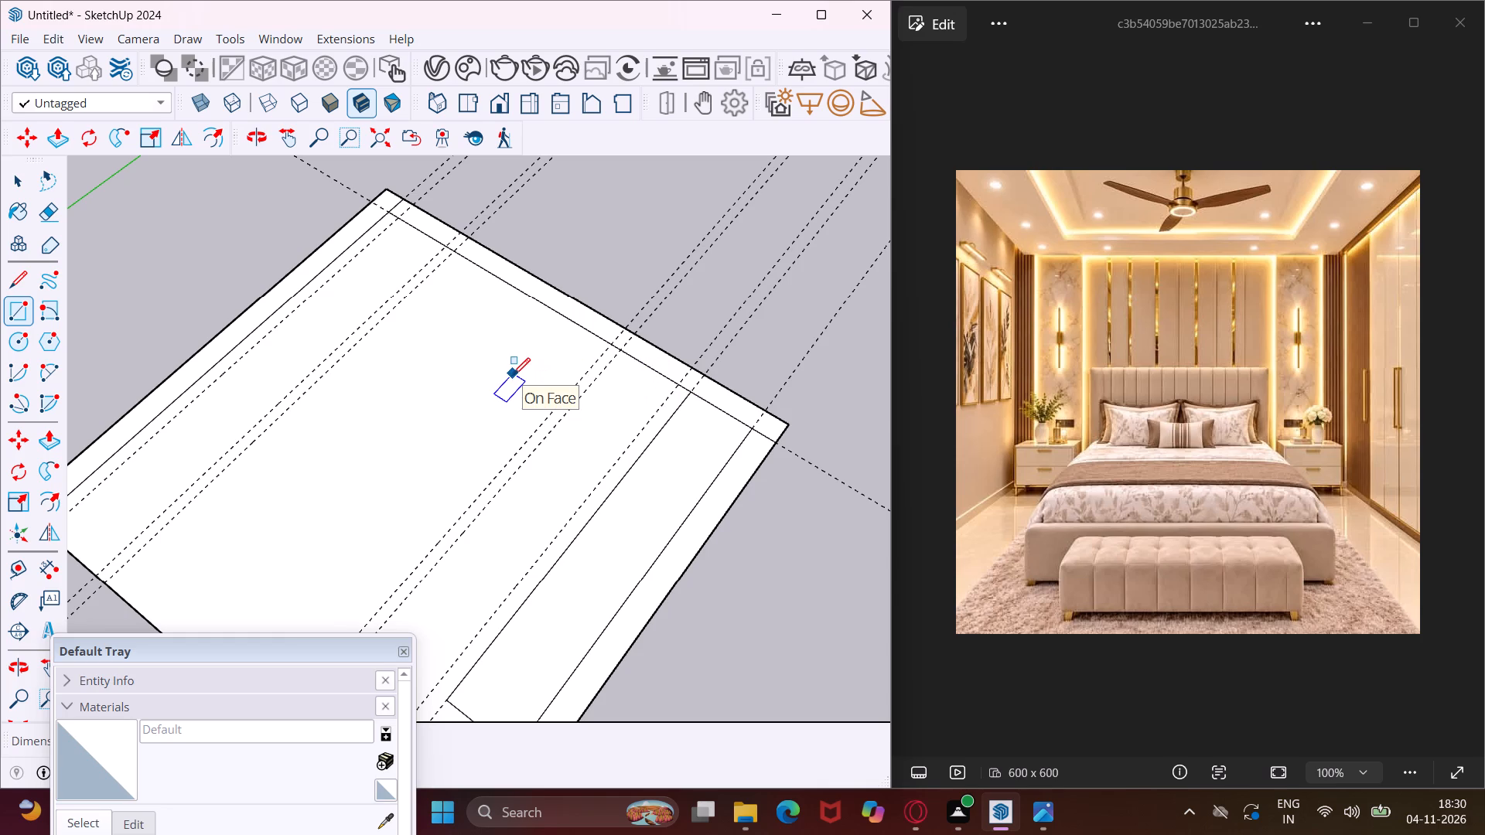
key("Escape")
key("space")
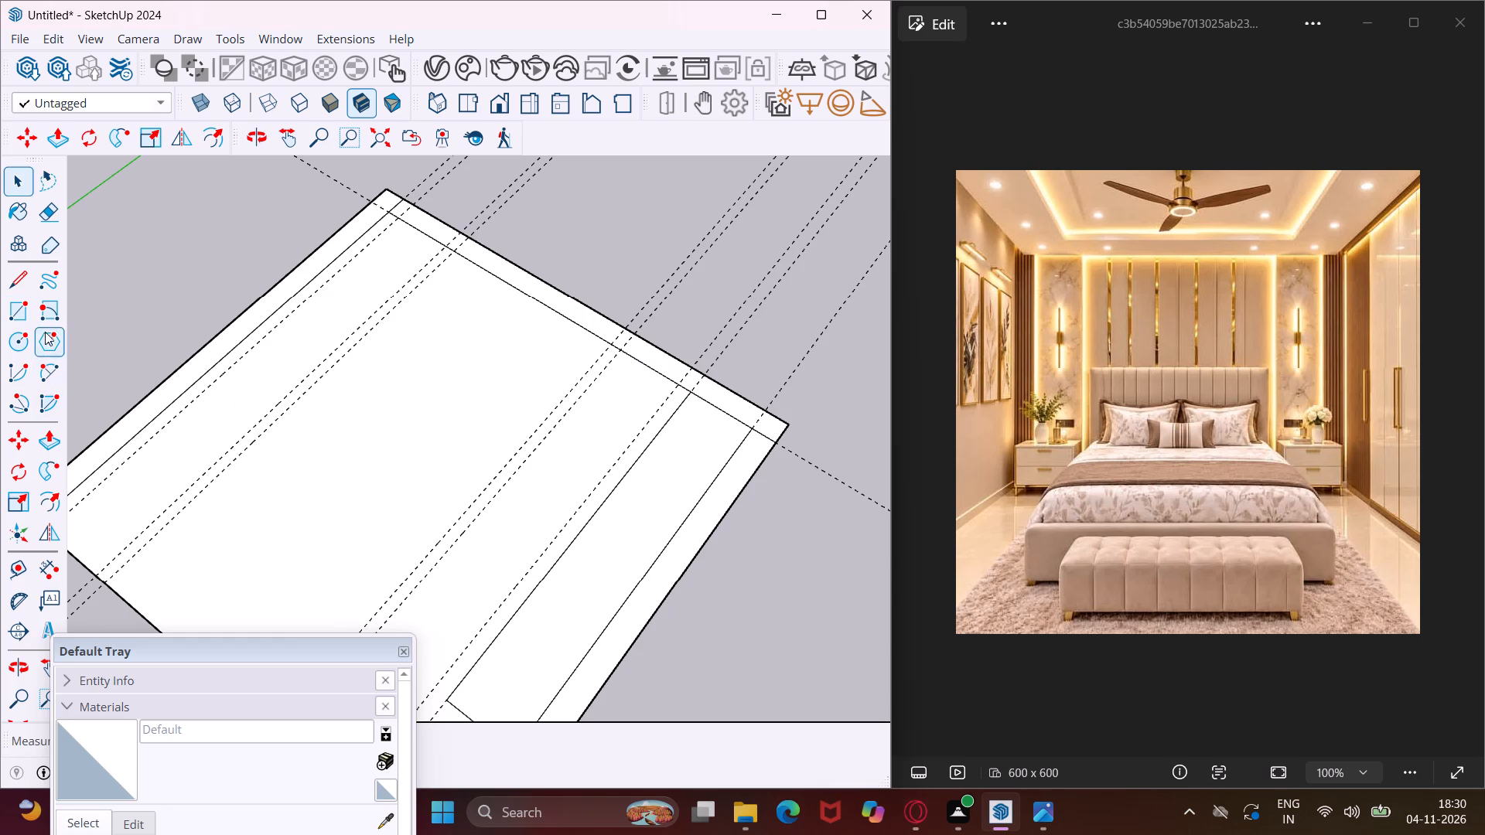
Add a guide 1" inward from the back strip's inner edge, and another 2' inward from that guide.
left_click(15, 557)
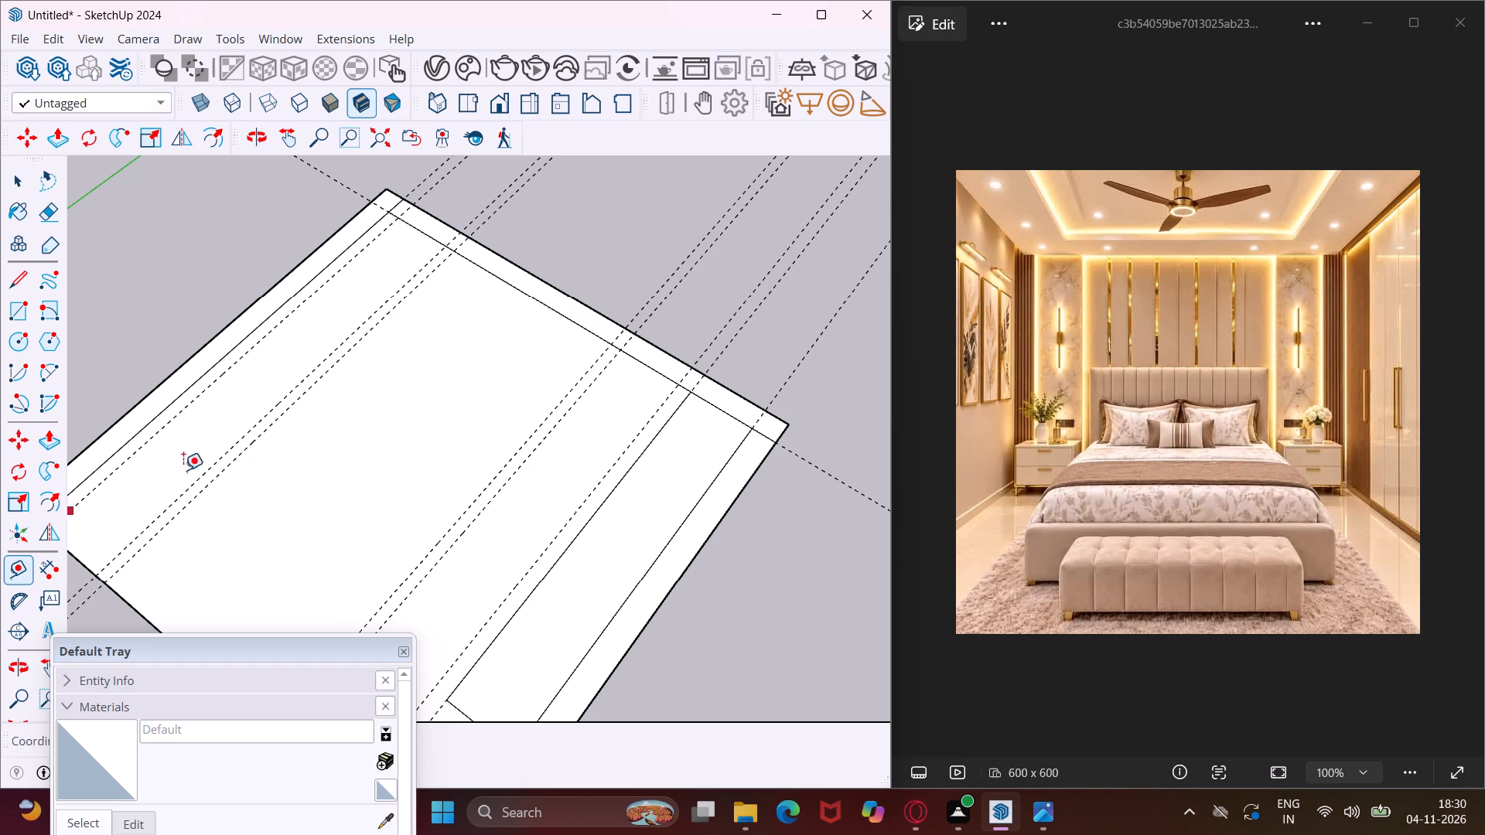
scroll(533, 307, "up", 7)
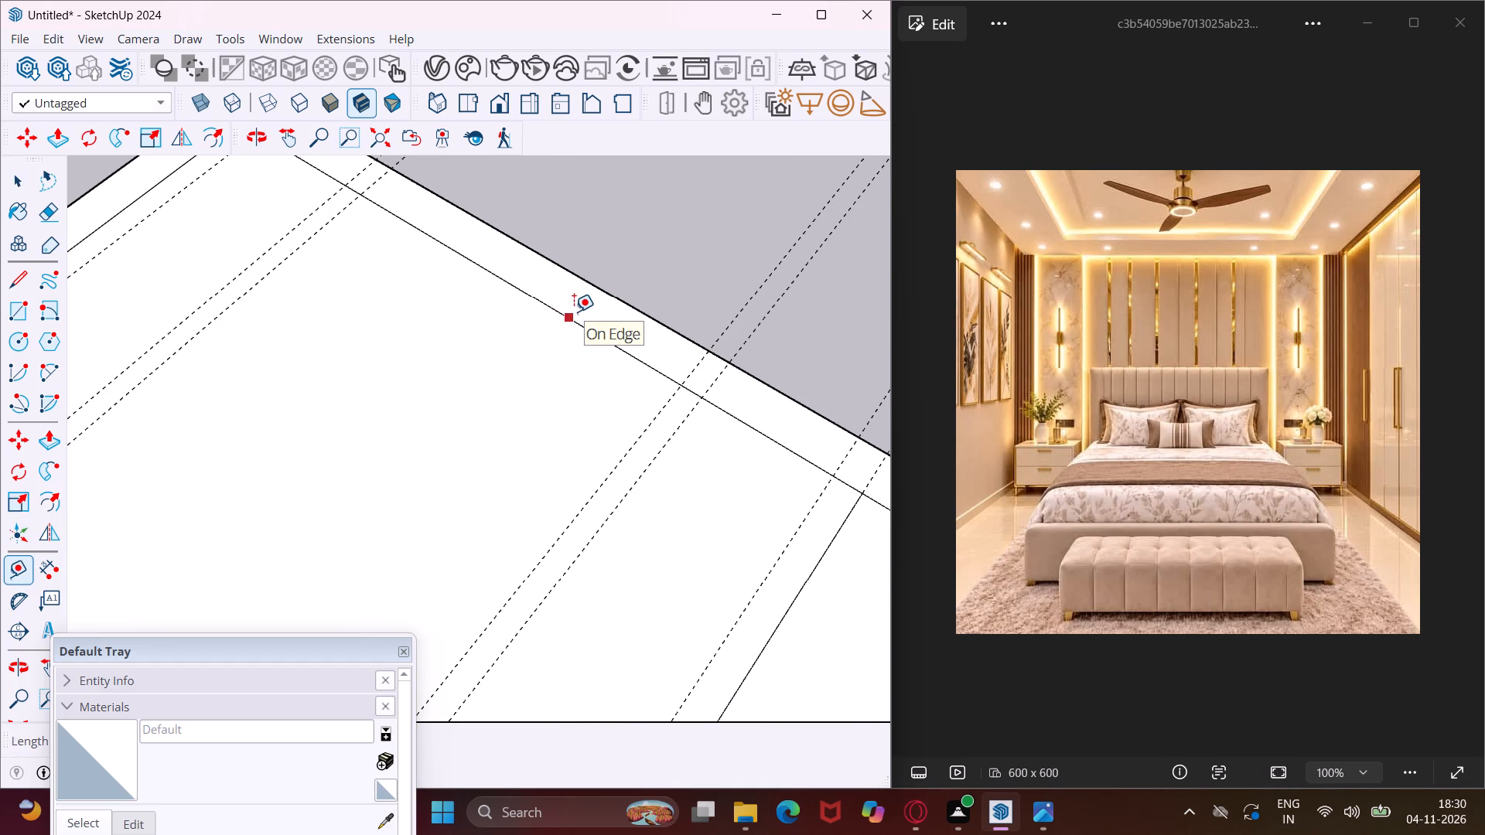
left_click(595, 336)
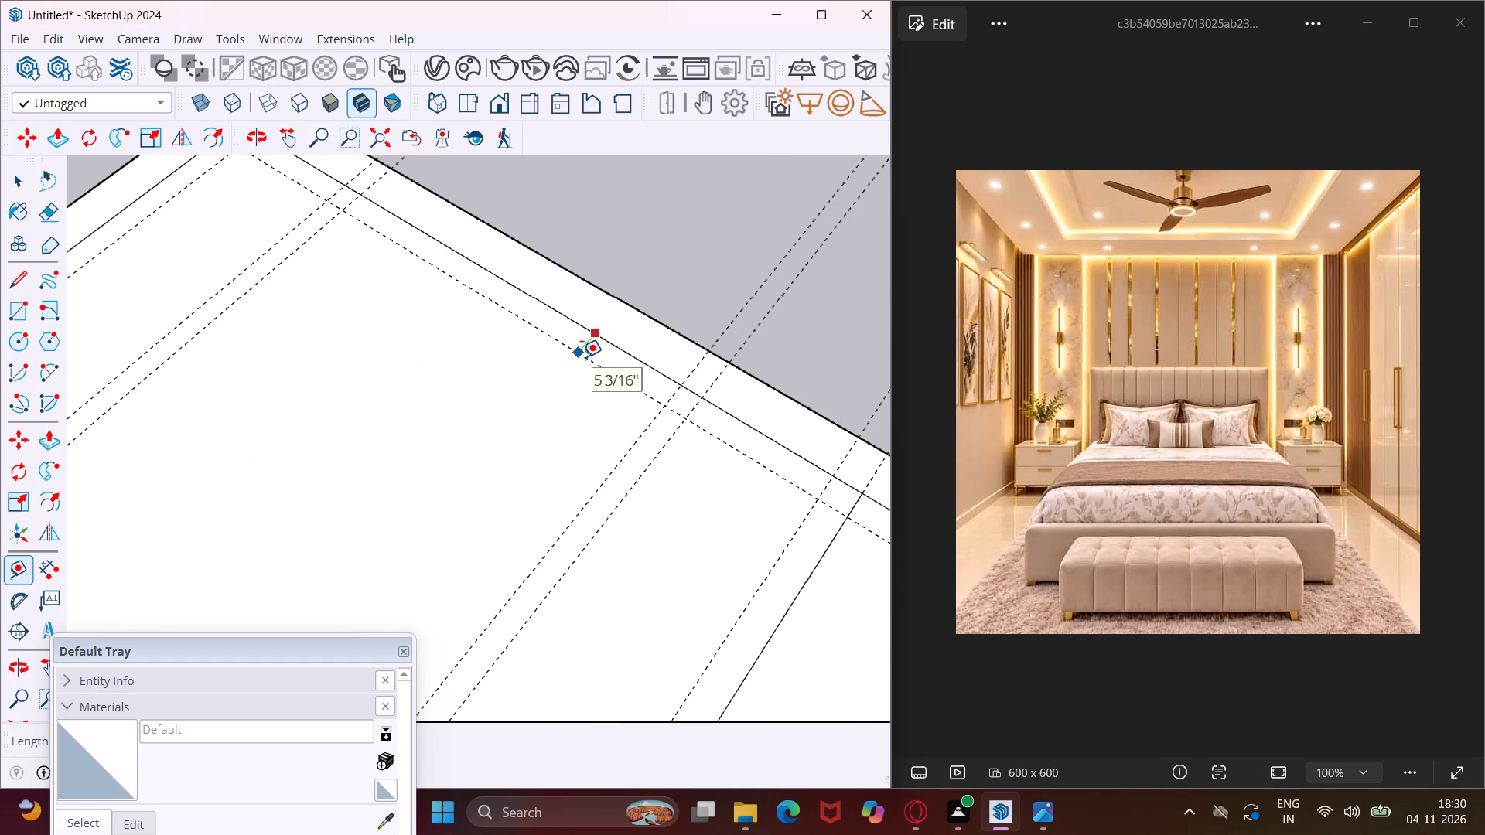
type("1\"")
key("Return")
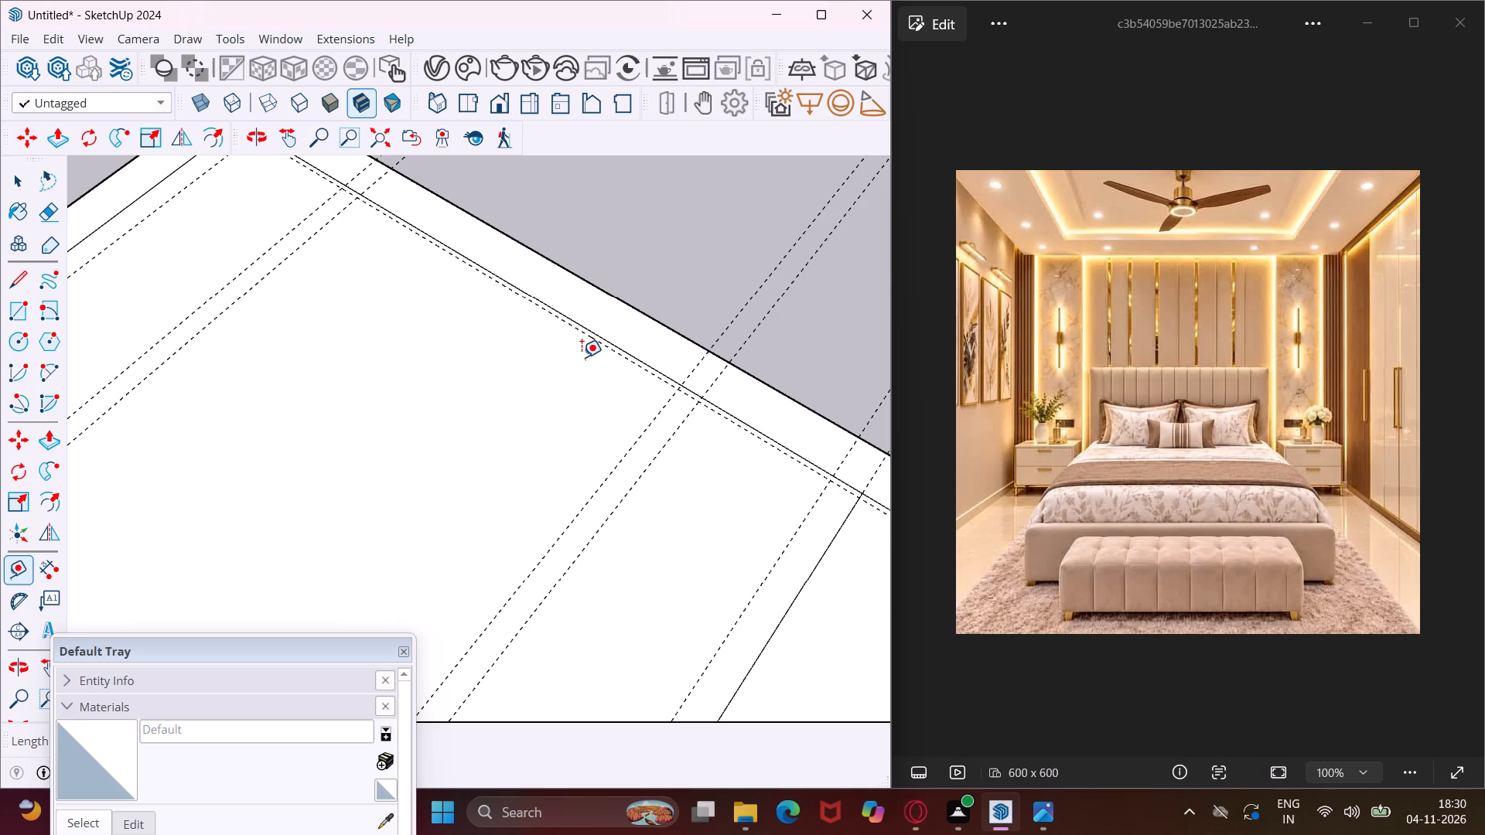
scroll(541, 385, "up", 3)
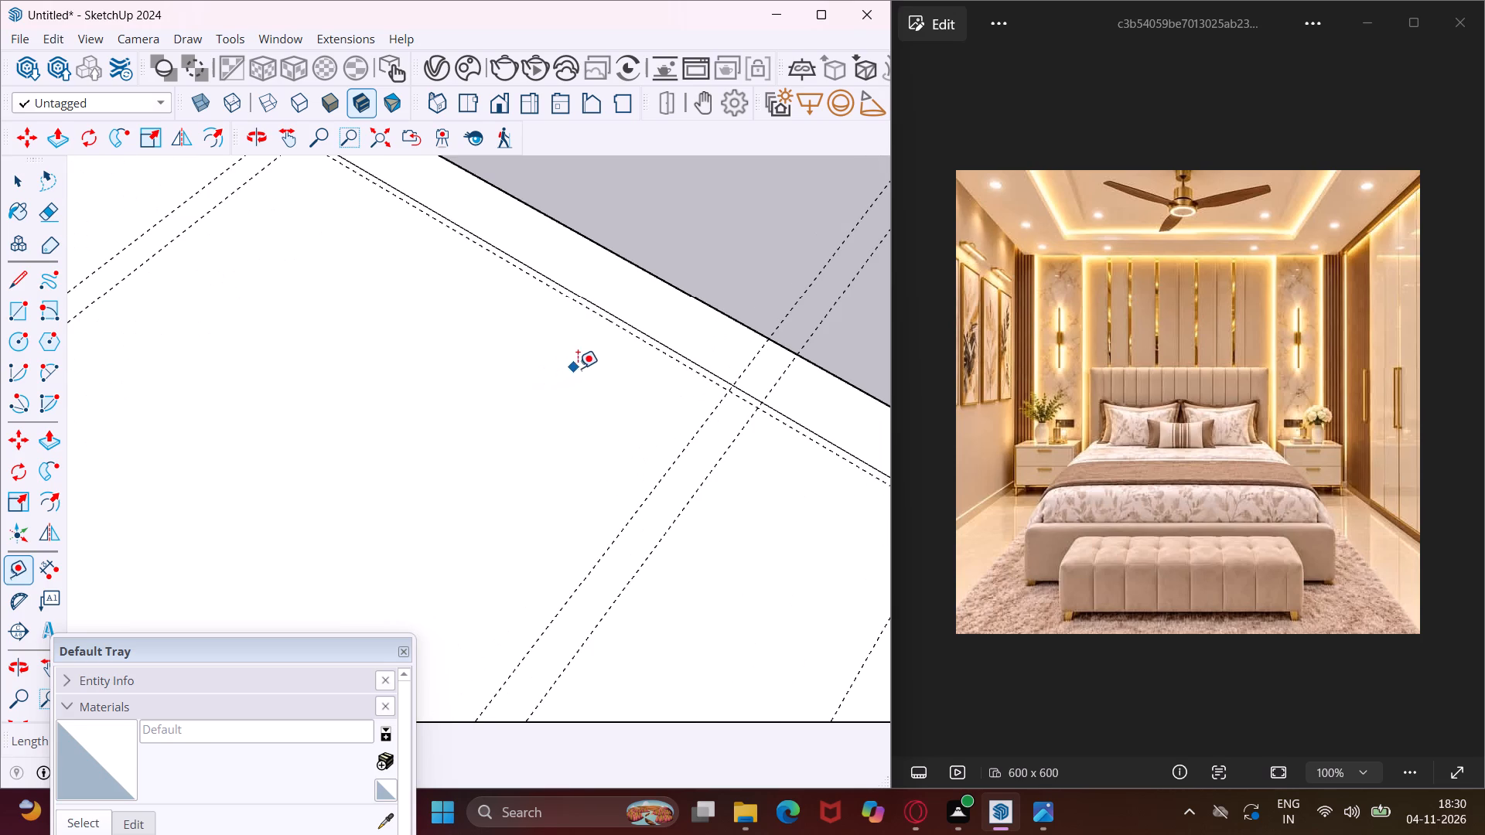
left_click(663, 356)
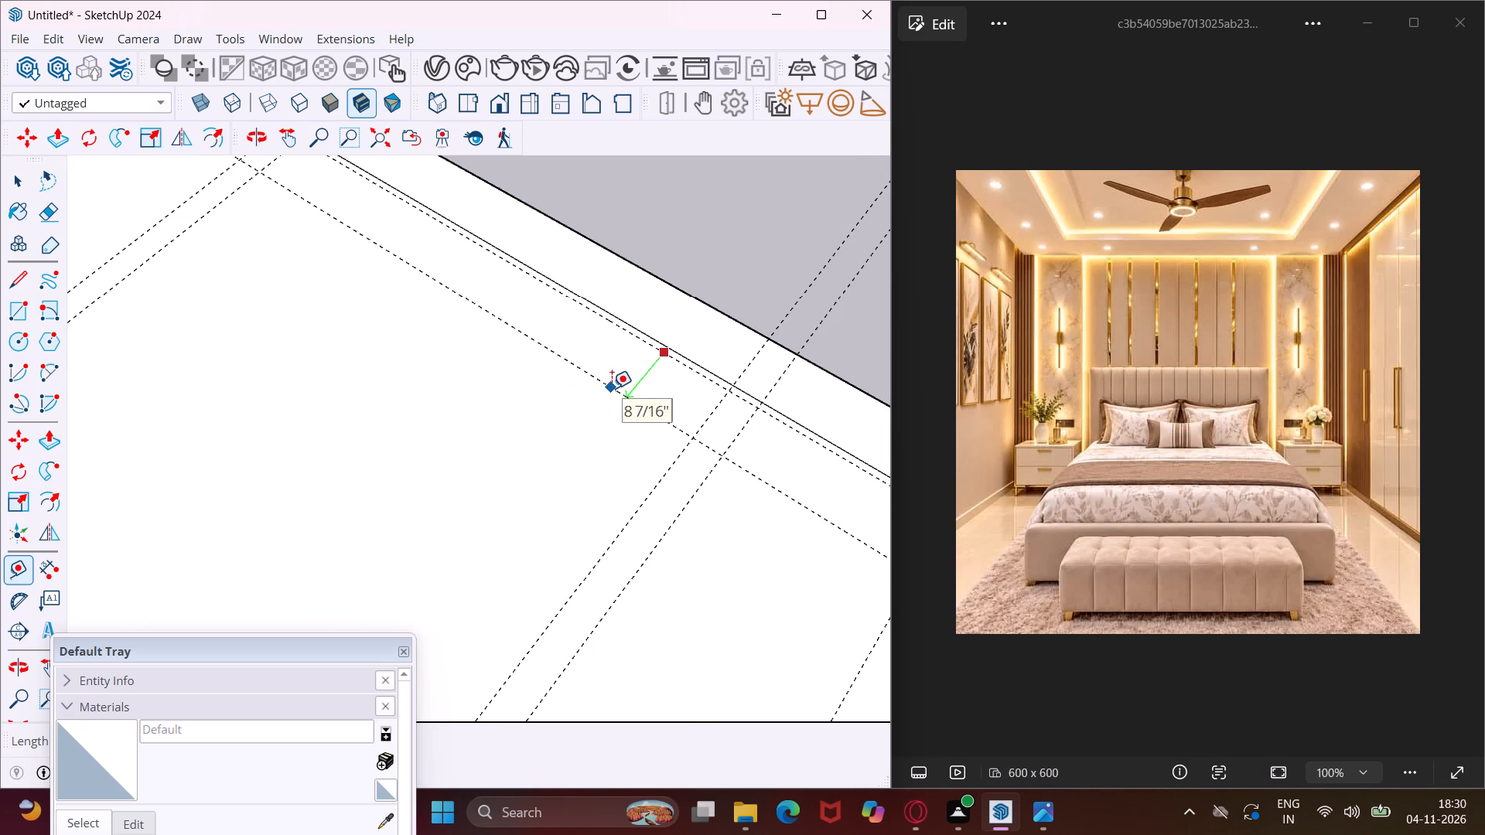
scroll(589, 411, "down", 4)
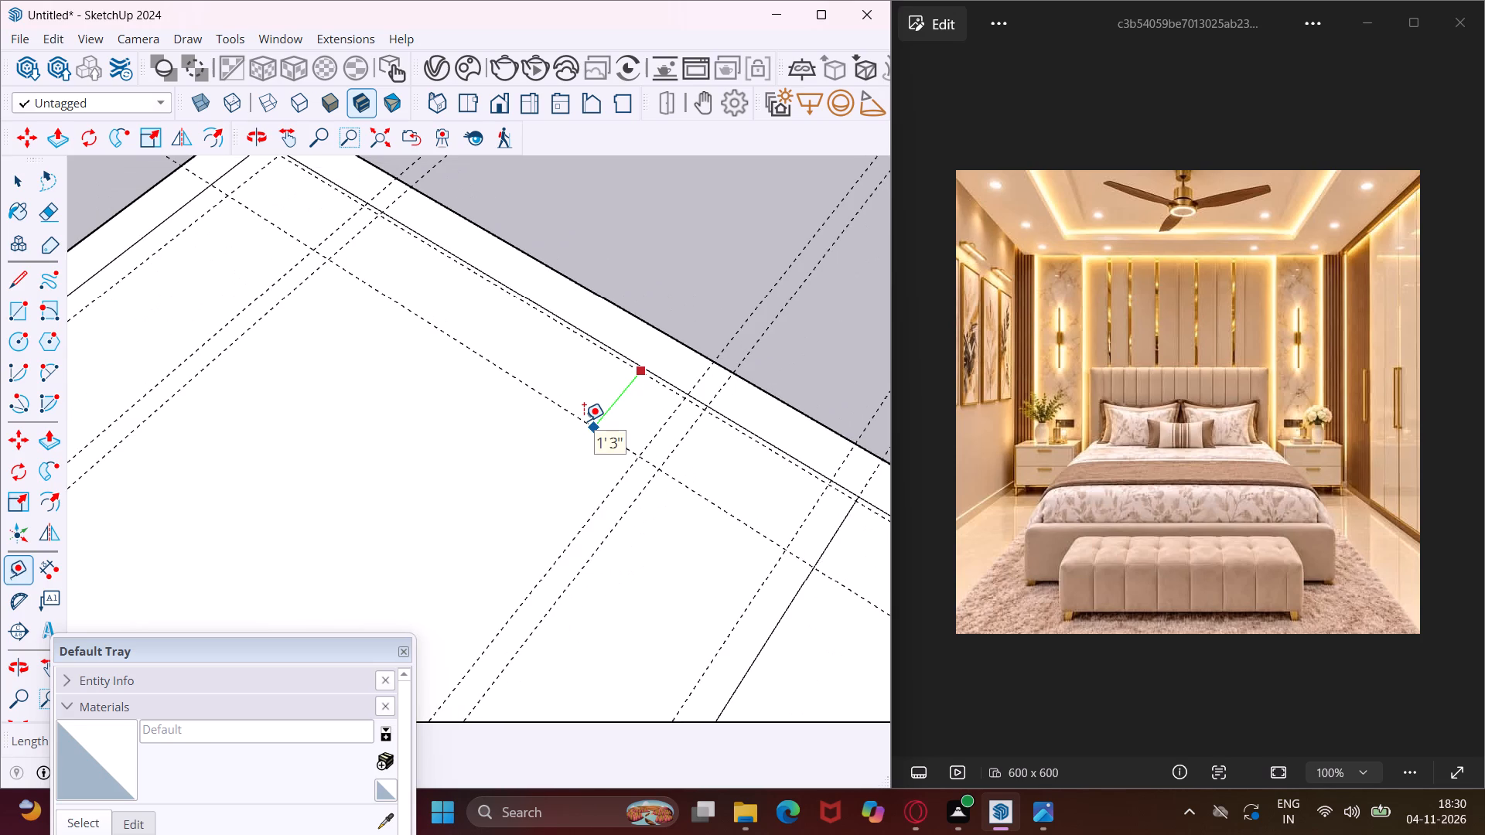
type("2'")
key("Return")
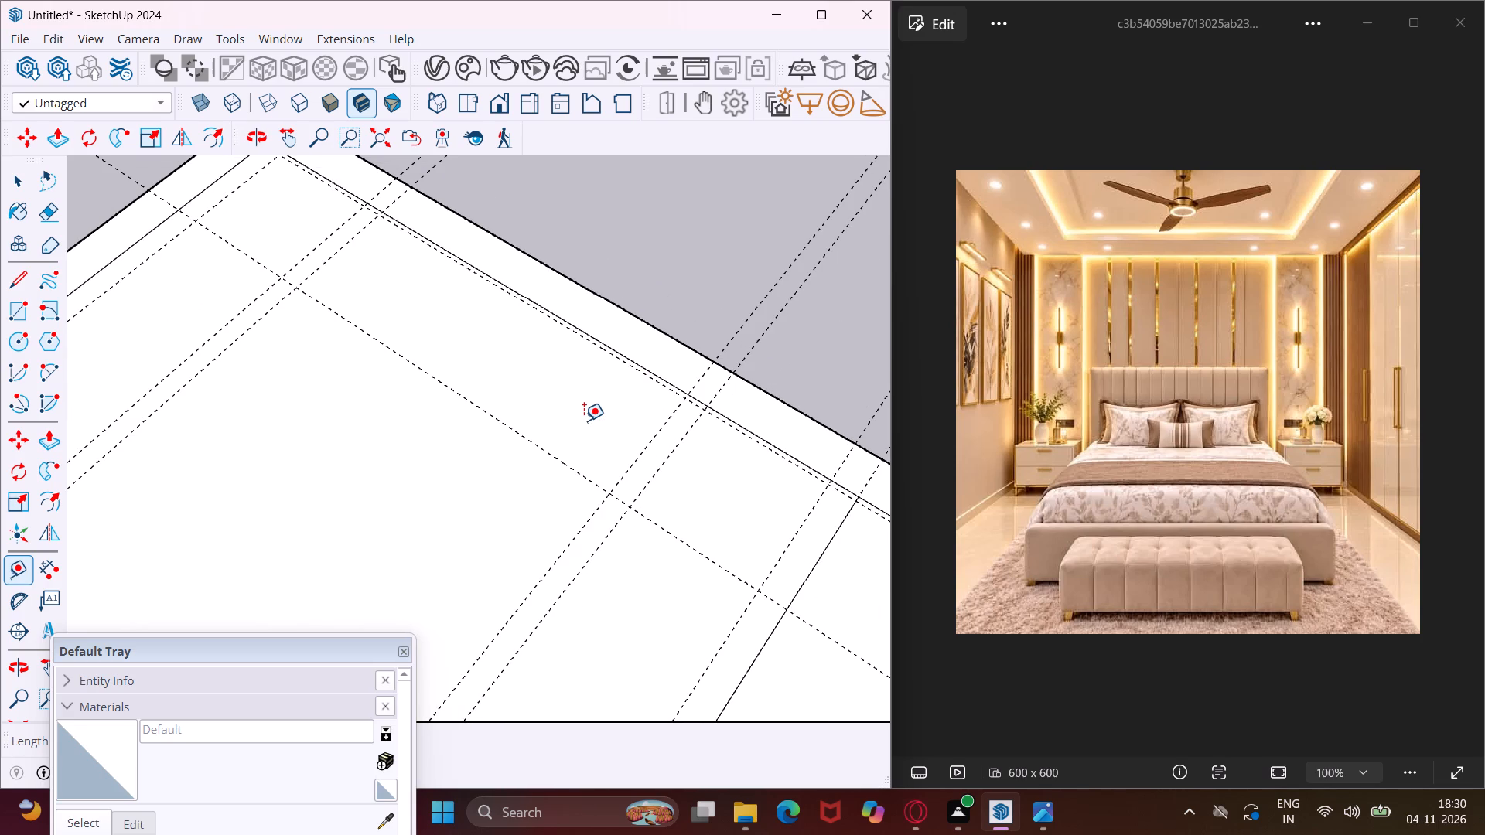
Draw a rectangle in the back corner nearest the green axis, bounded by the 5" and 2' side guides and the 1" and 2' back guides.
scroll(585, 430, "down", 3)
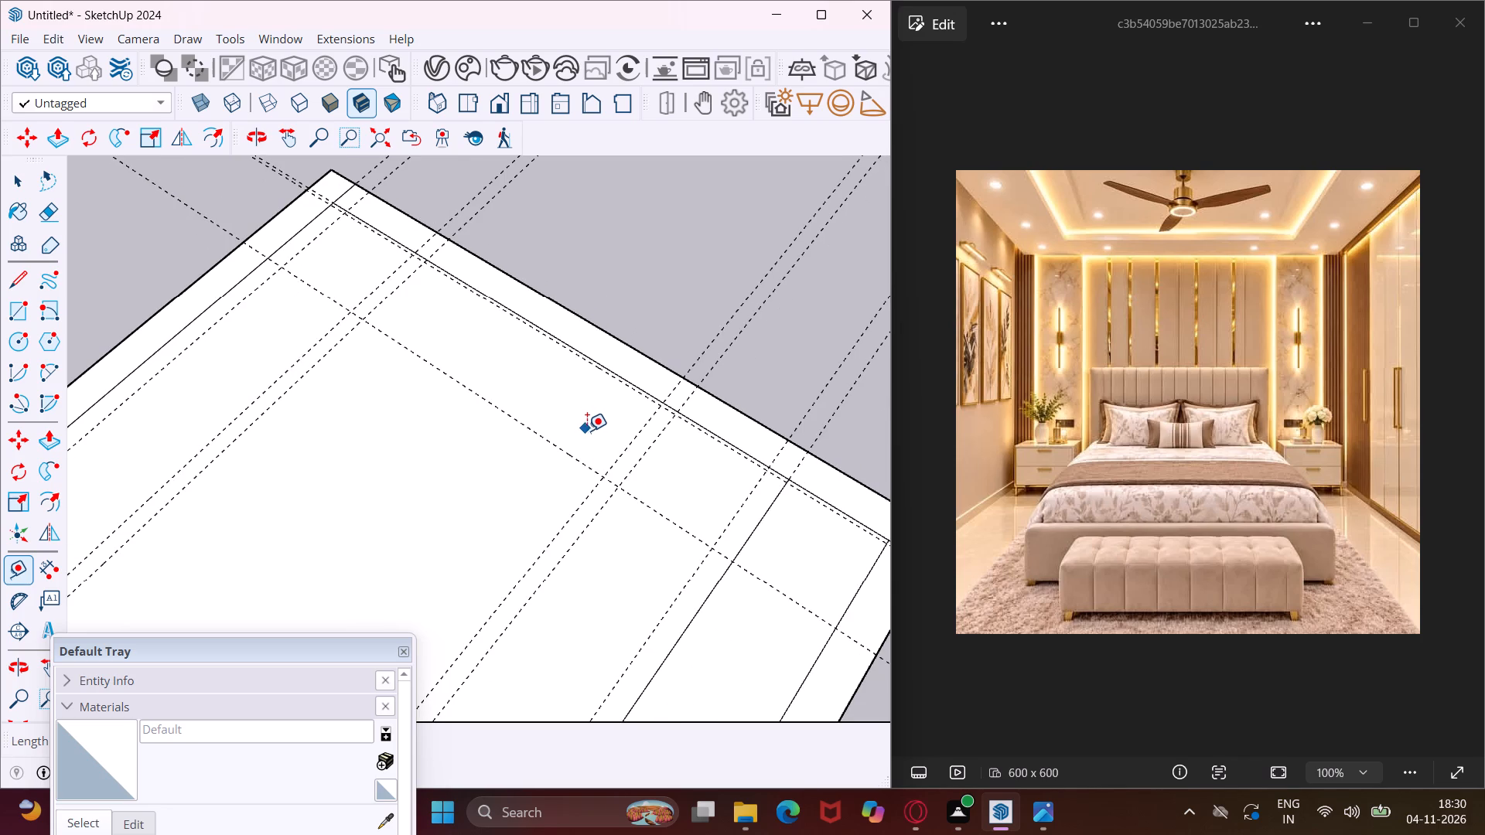
left_click(29, 304)
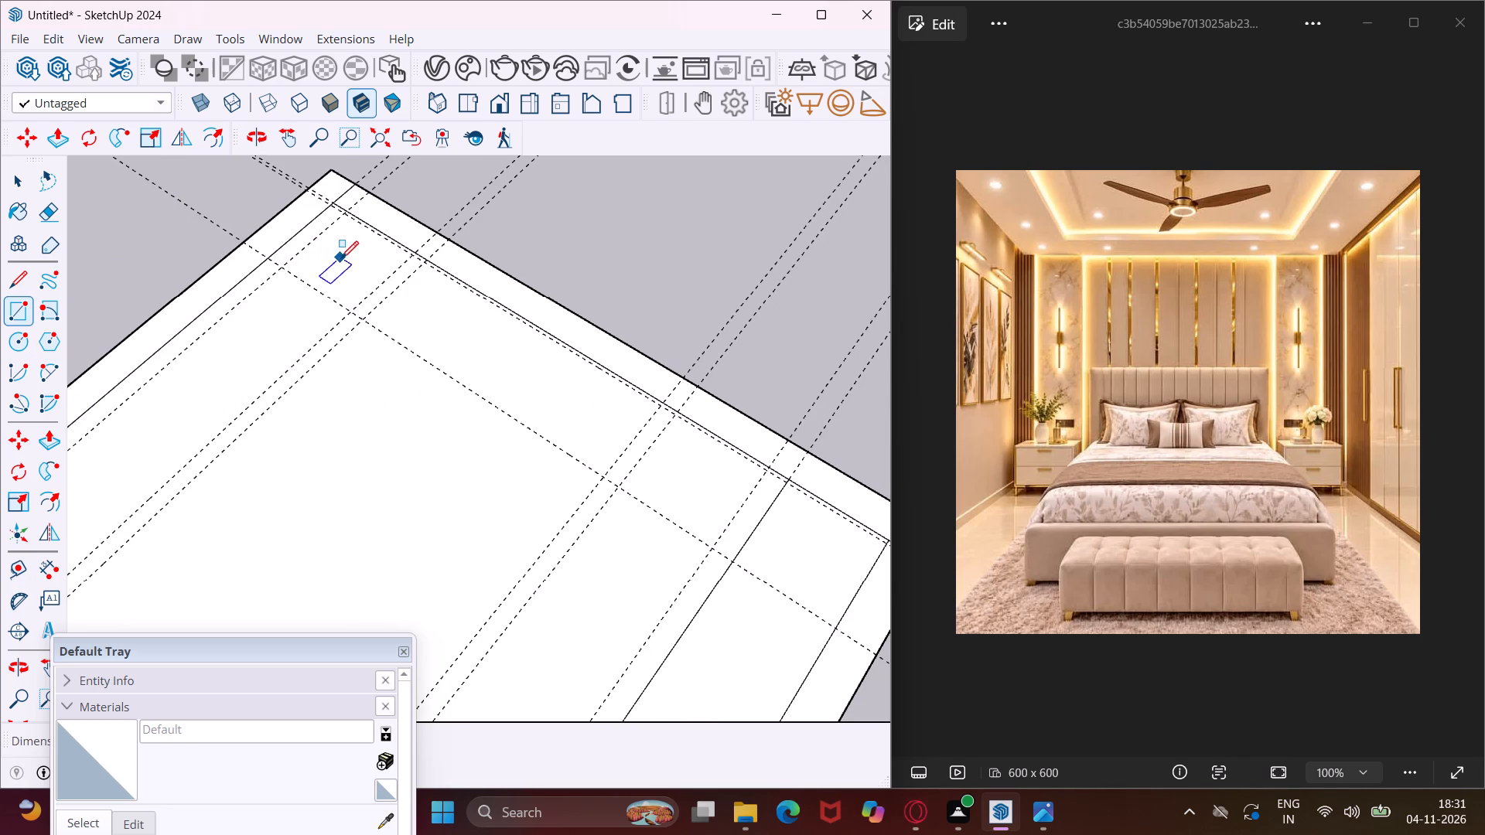
left_click_drag(345, 213, 344, 225)
left_click(348, 307)
scroll(243, 319, "down", 1)
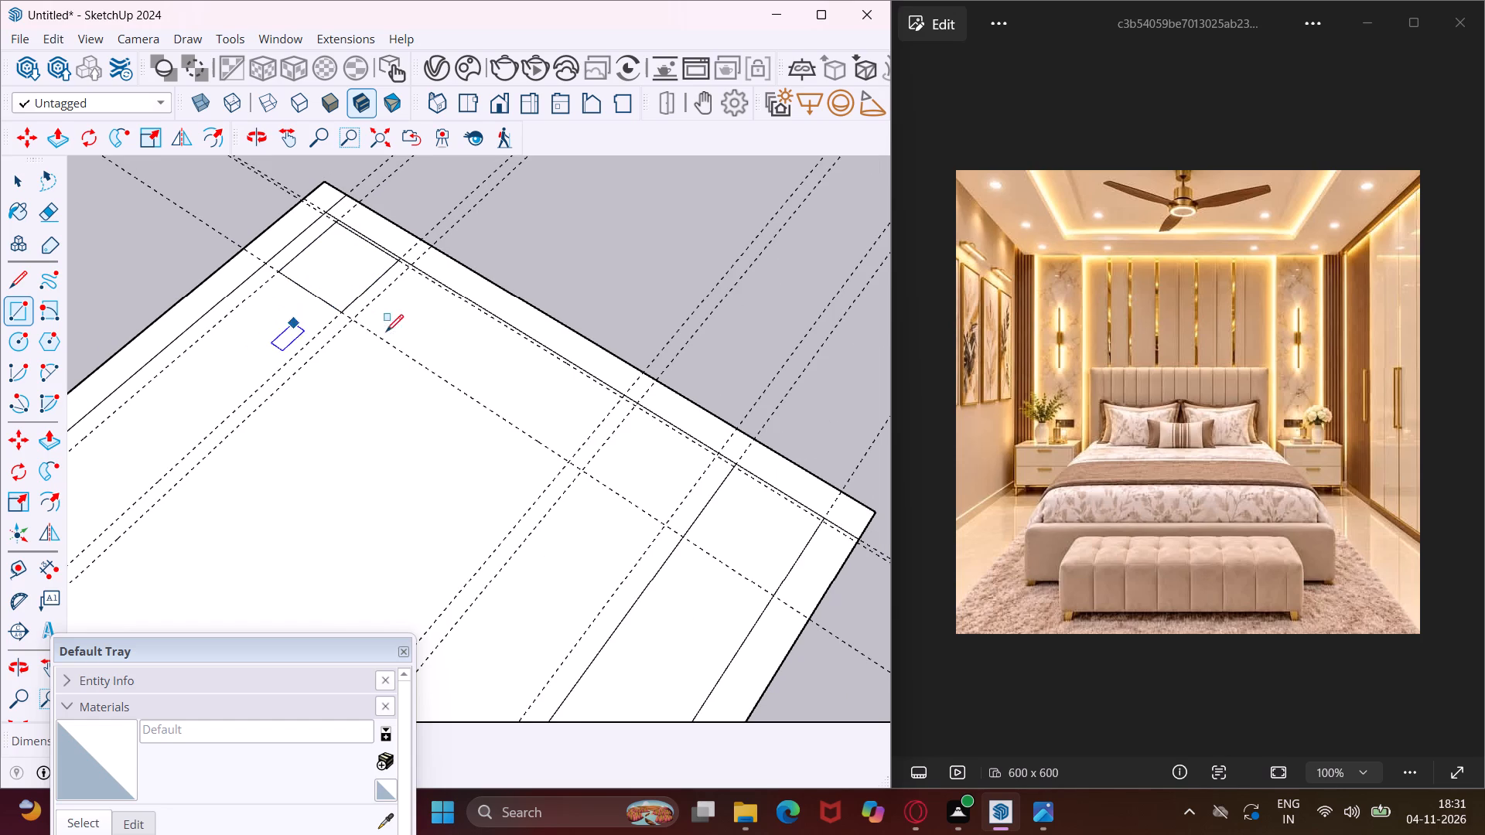
Draw the second bedside rectangle beside the wardrobe footprint, bounded by the side guides and the 1" and 2' back guides.
left_click(635, 406)
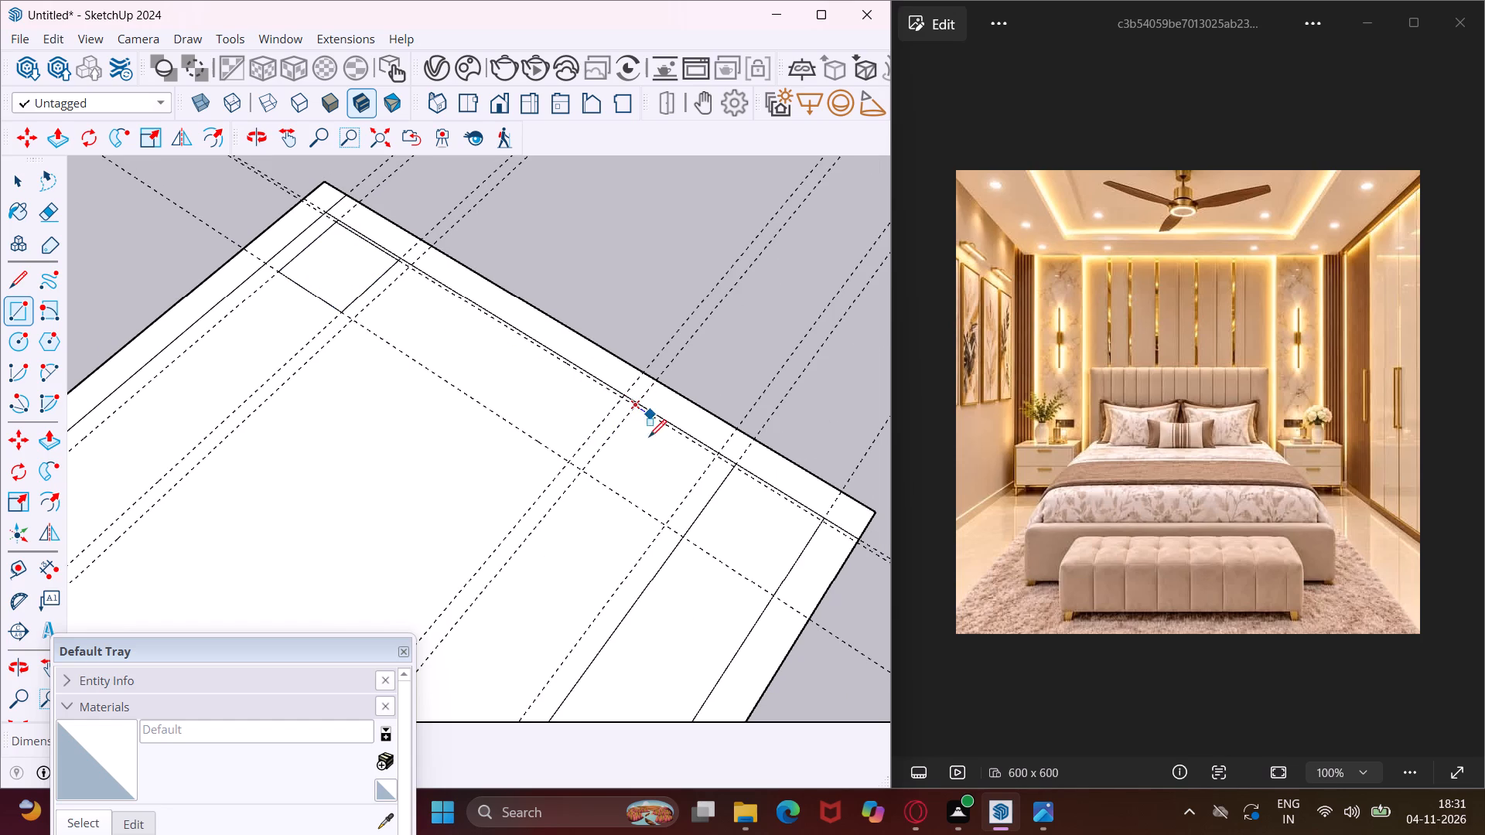
left_click(667, 523)
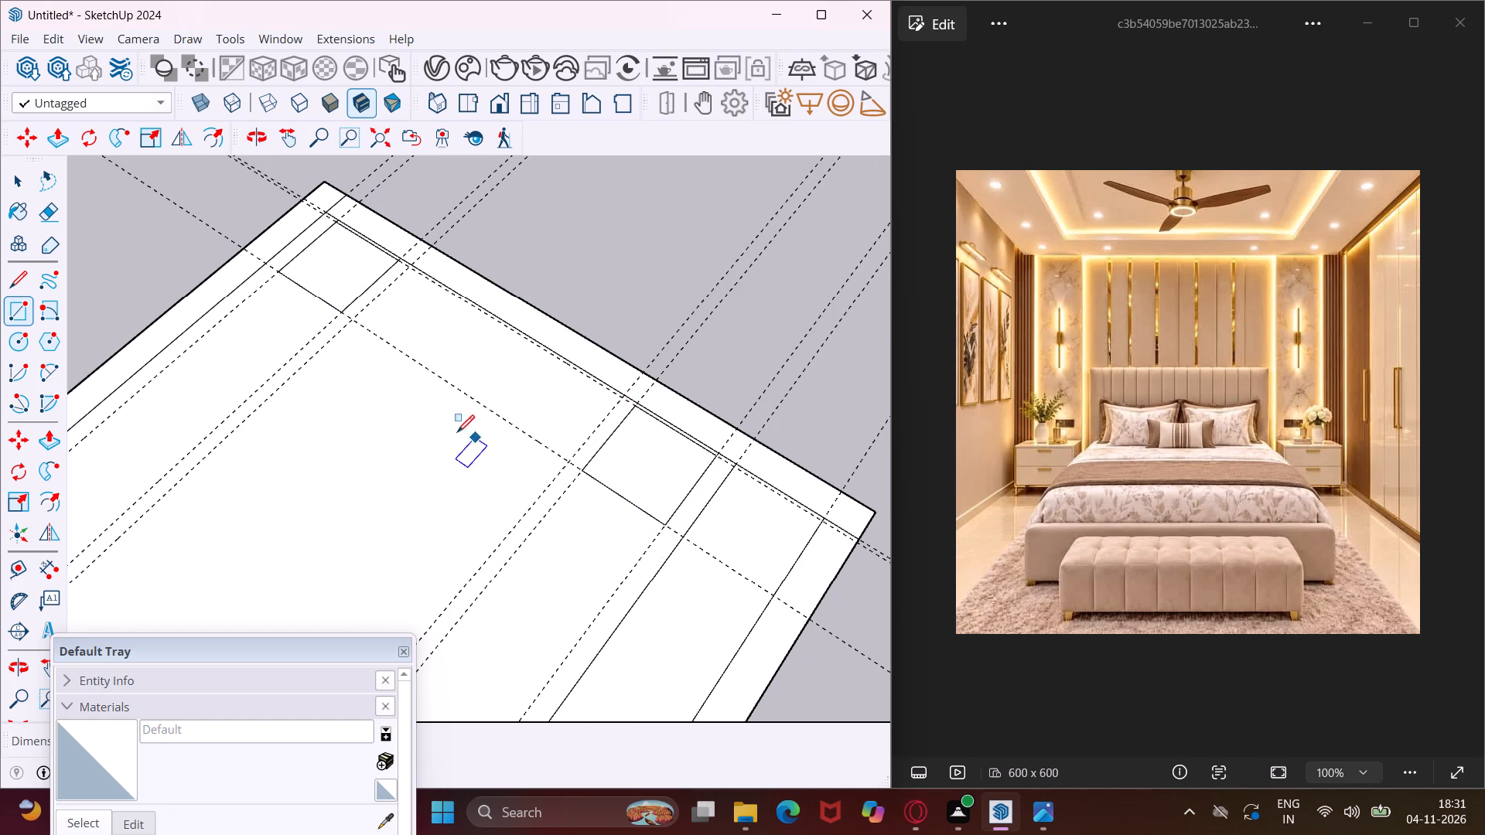
scroll(445, 402, "down", 4)
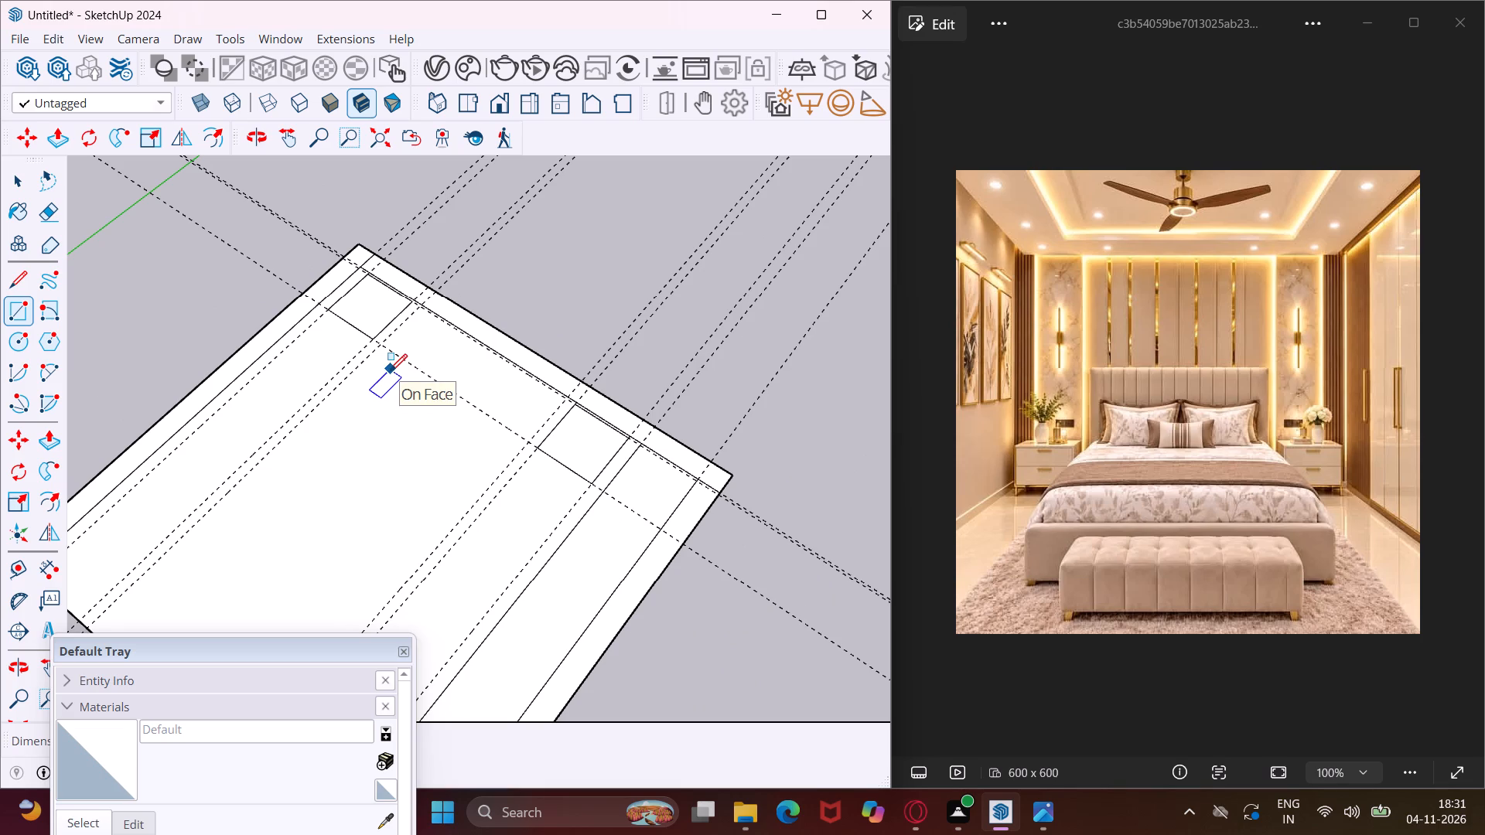
key("Escape")
key("space")
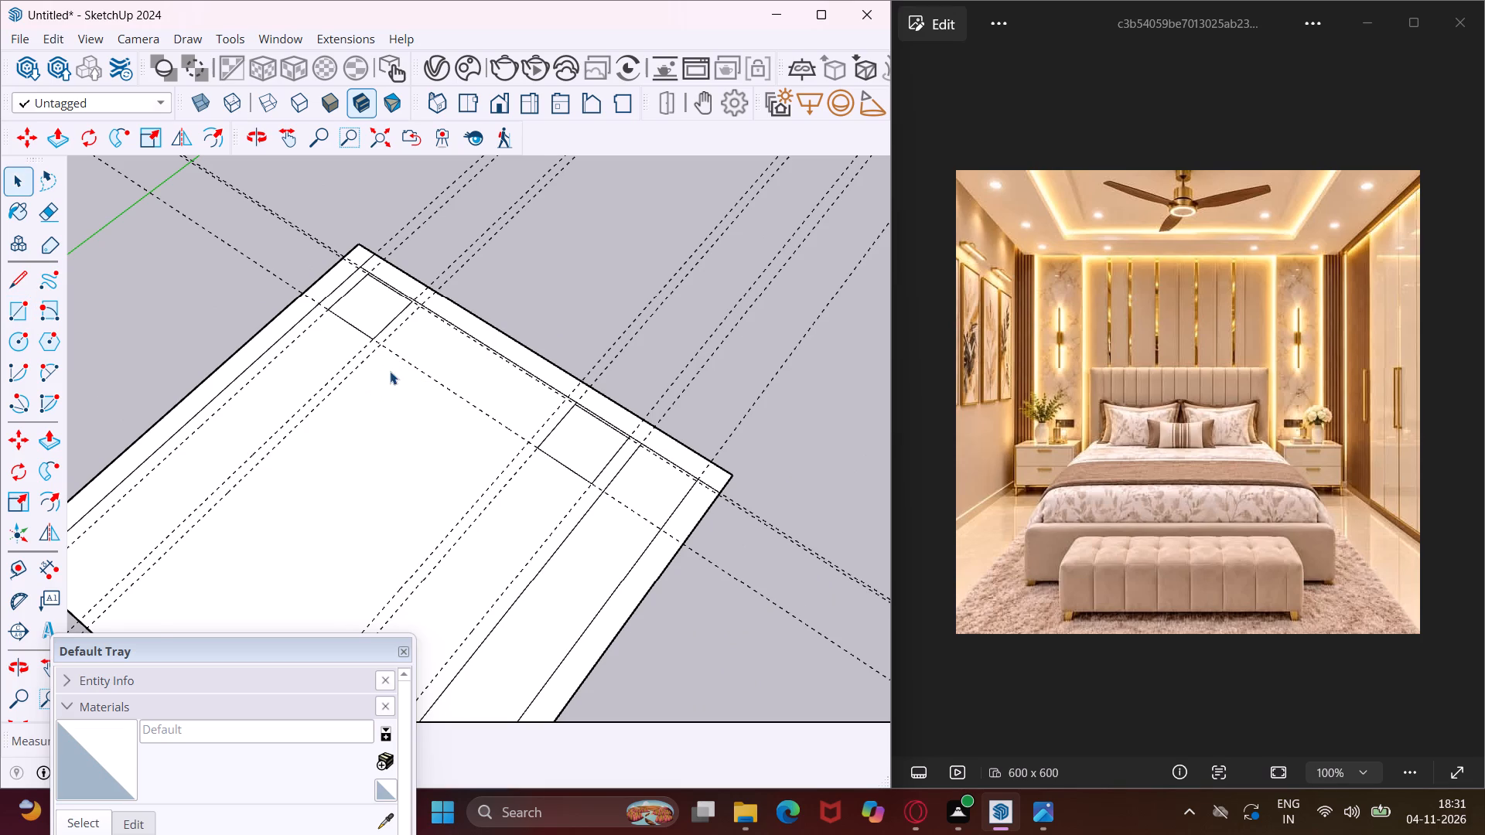
Extrude the two side wall strips and the back wall strip upward 10' with Push/Pull.
scroll(411, 352, "down", 1)
scroll(353, 324, "down", 2)
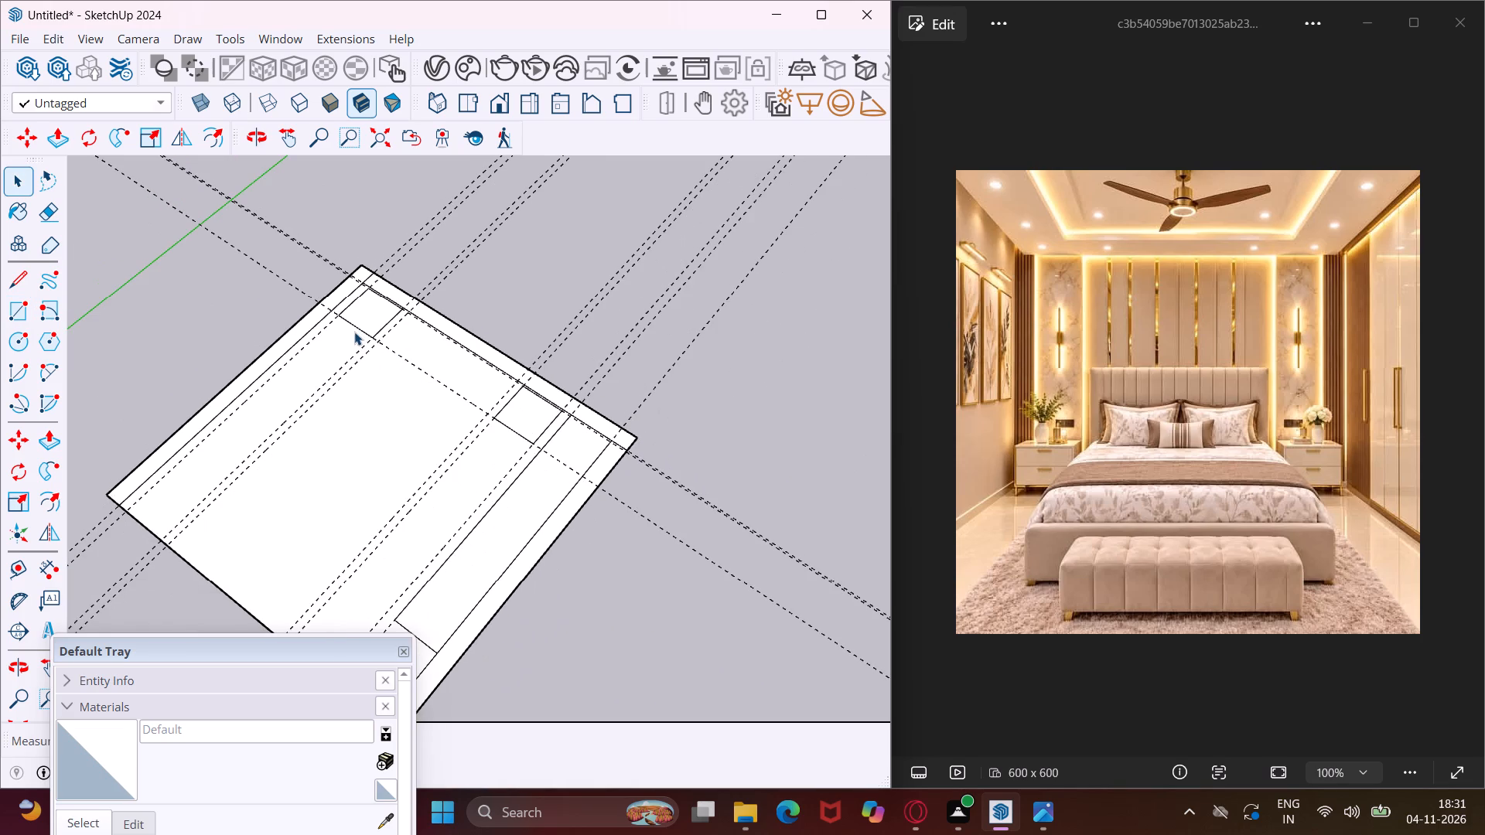
middle_click_drag(354, 332, 462, 292)
scroll(204, 437, "up", 6)
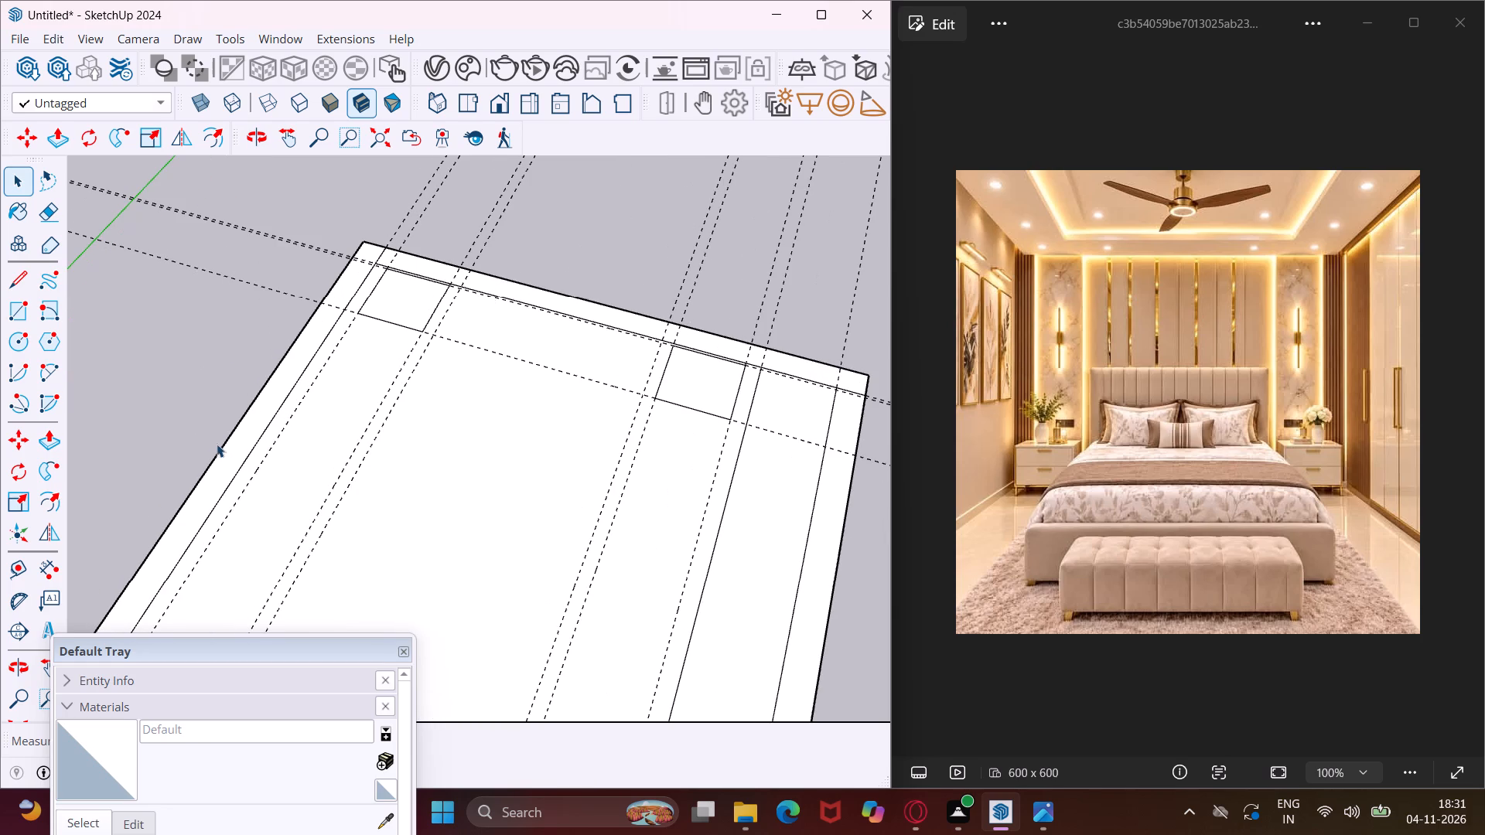
left_click(229, 445)
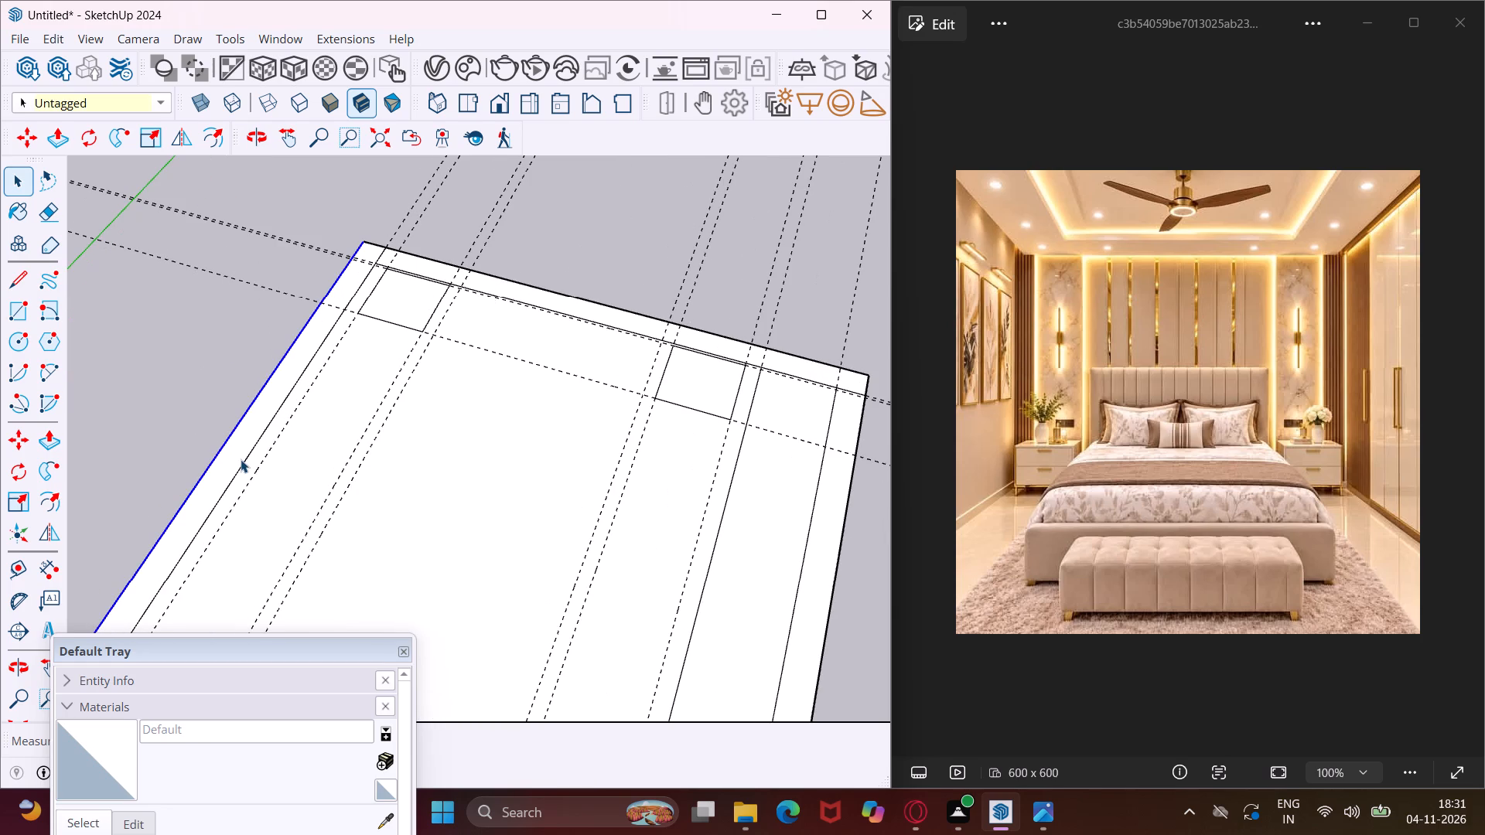
left_click(241, 452)
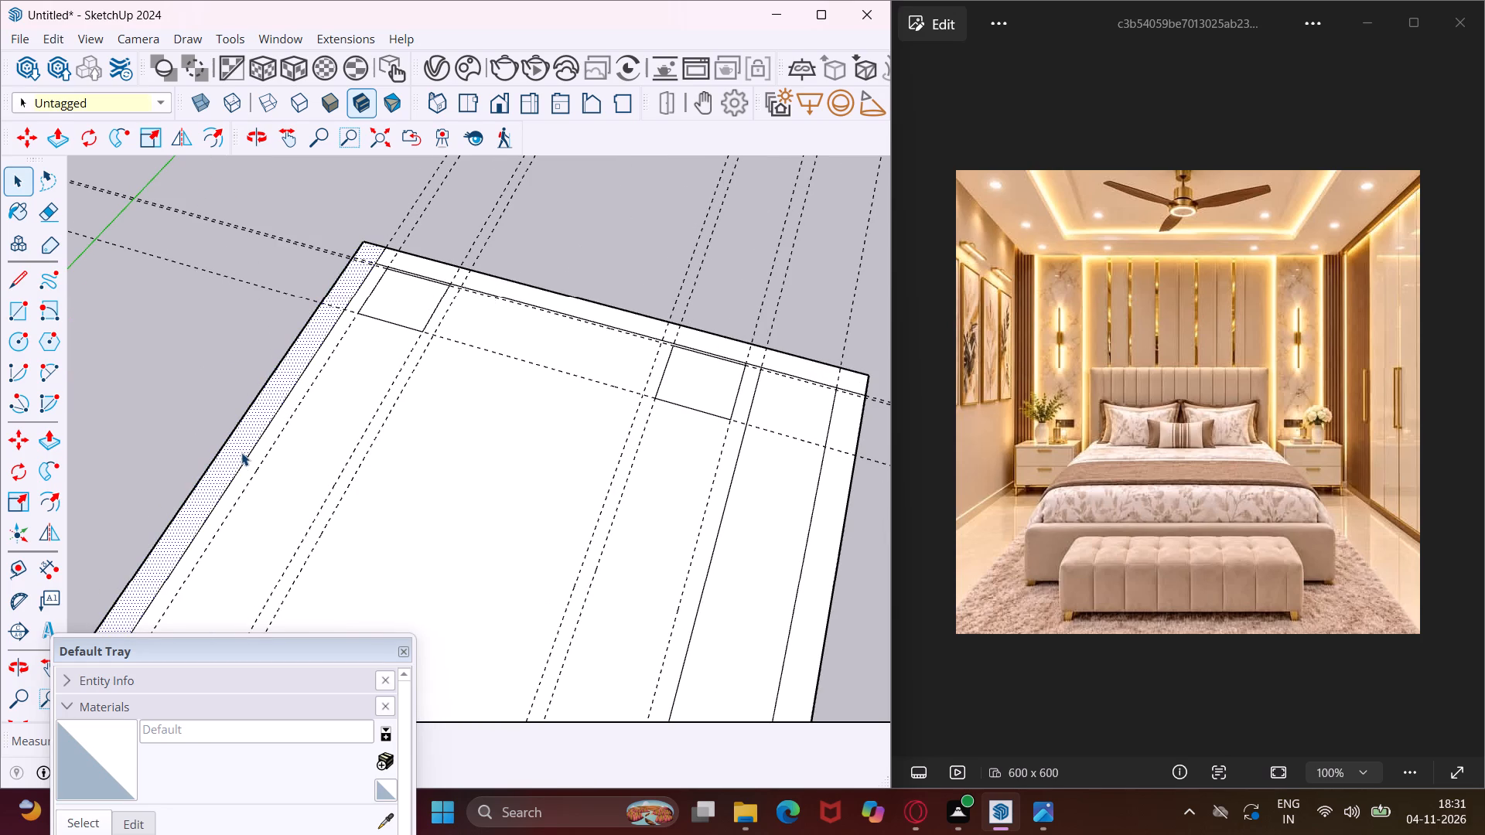
key("p")
left_click(241, 452)
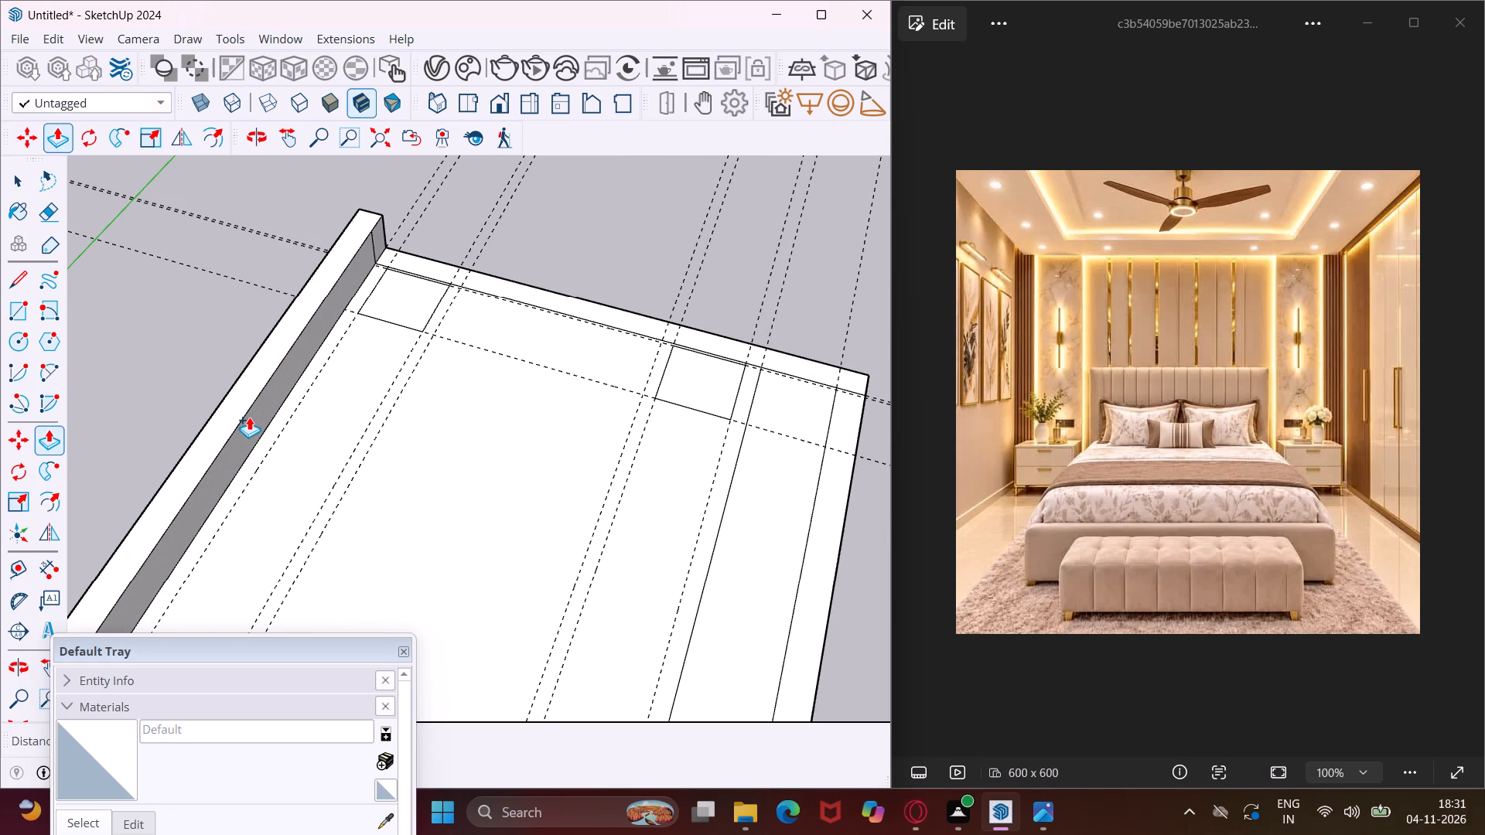
type("10'")
key("Return")
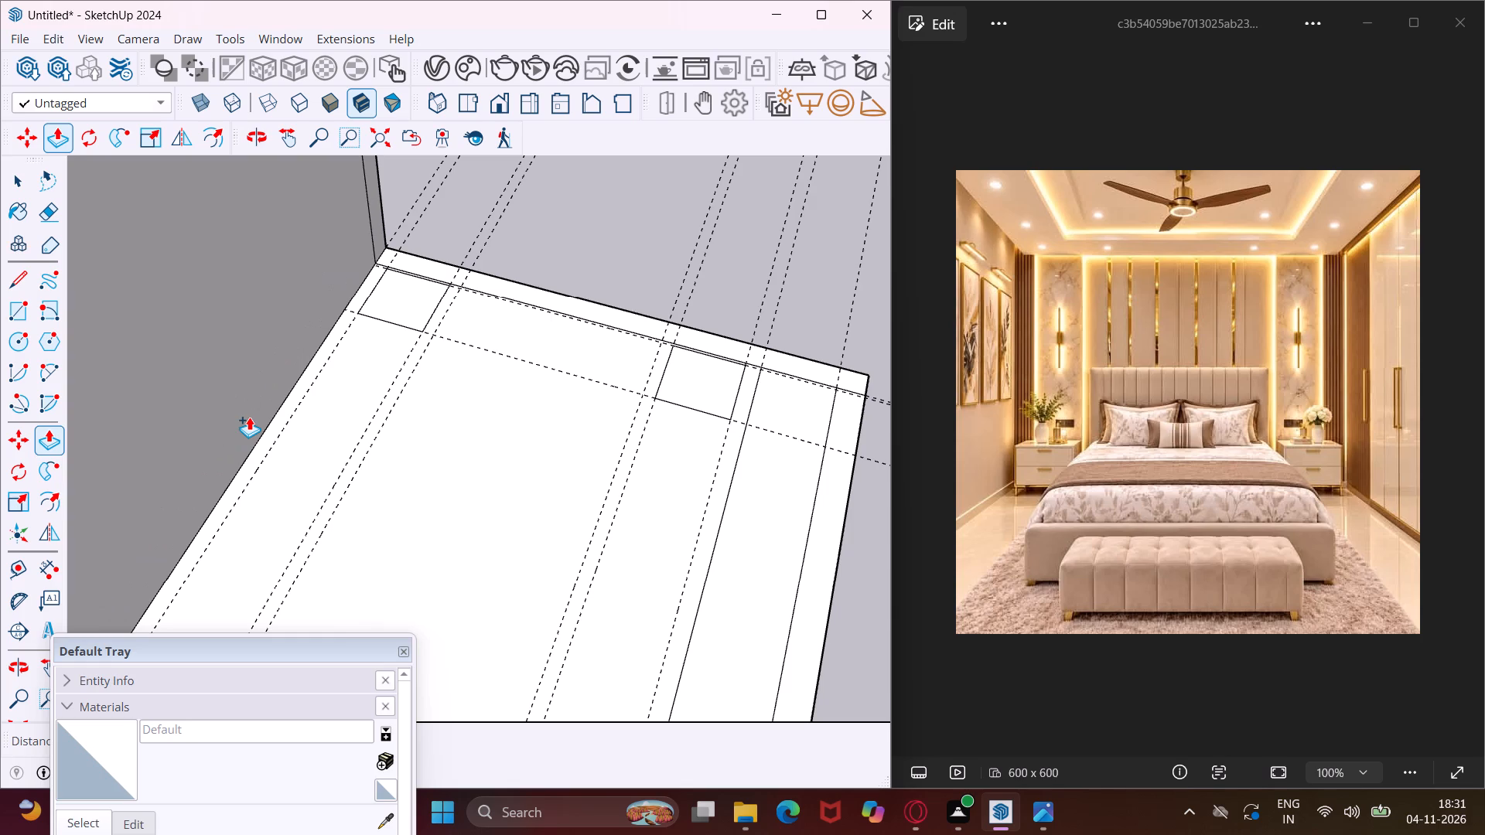
double_click(819, 530)
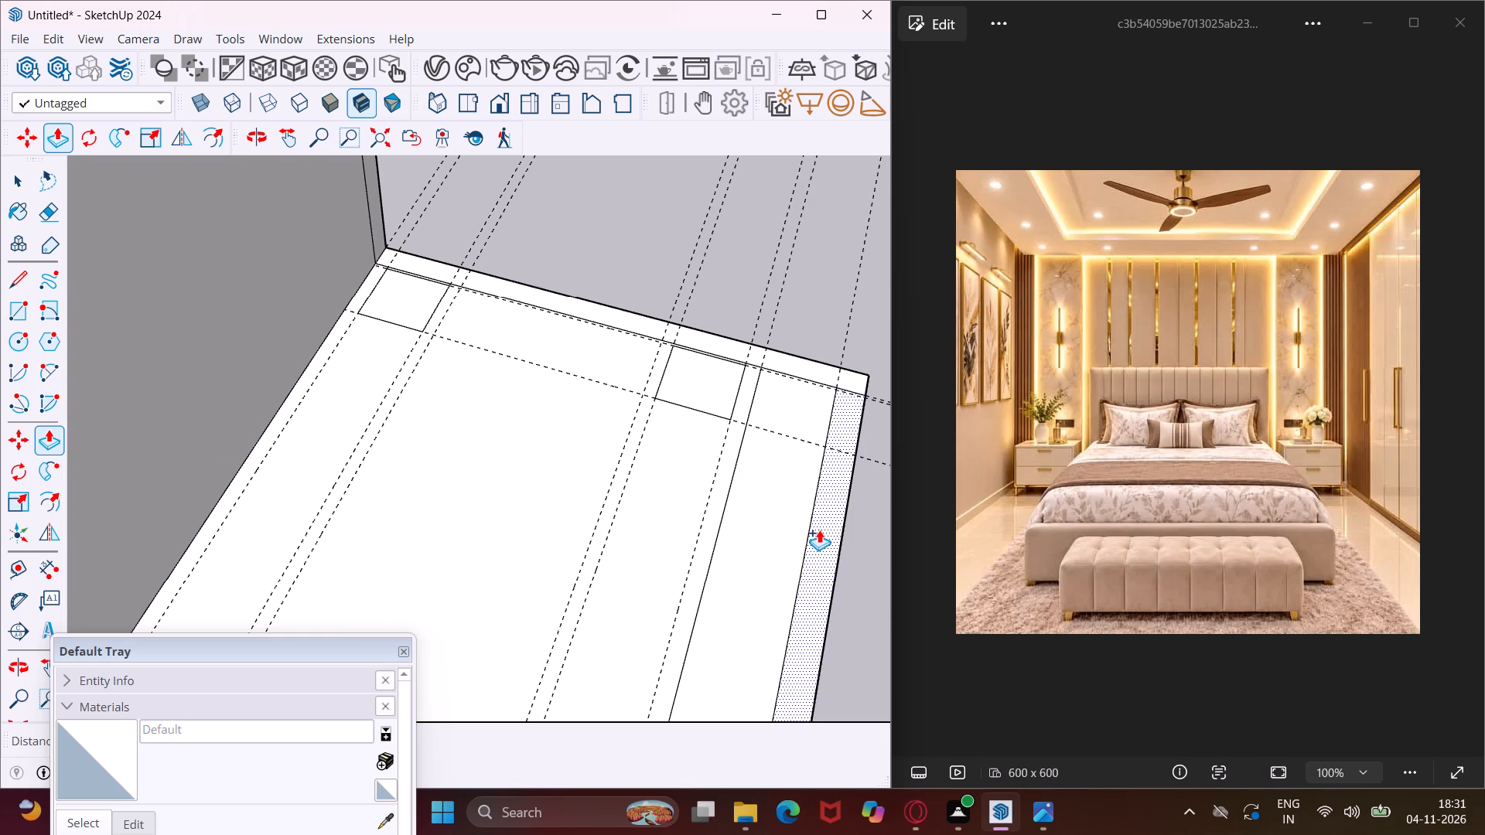
scroll(818, 363, "up", 3)
double_click(816, 366)
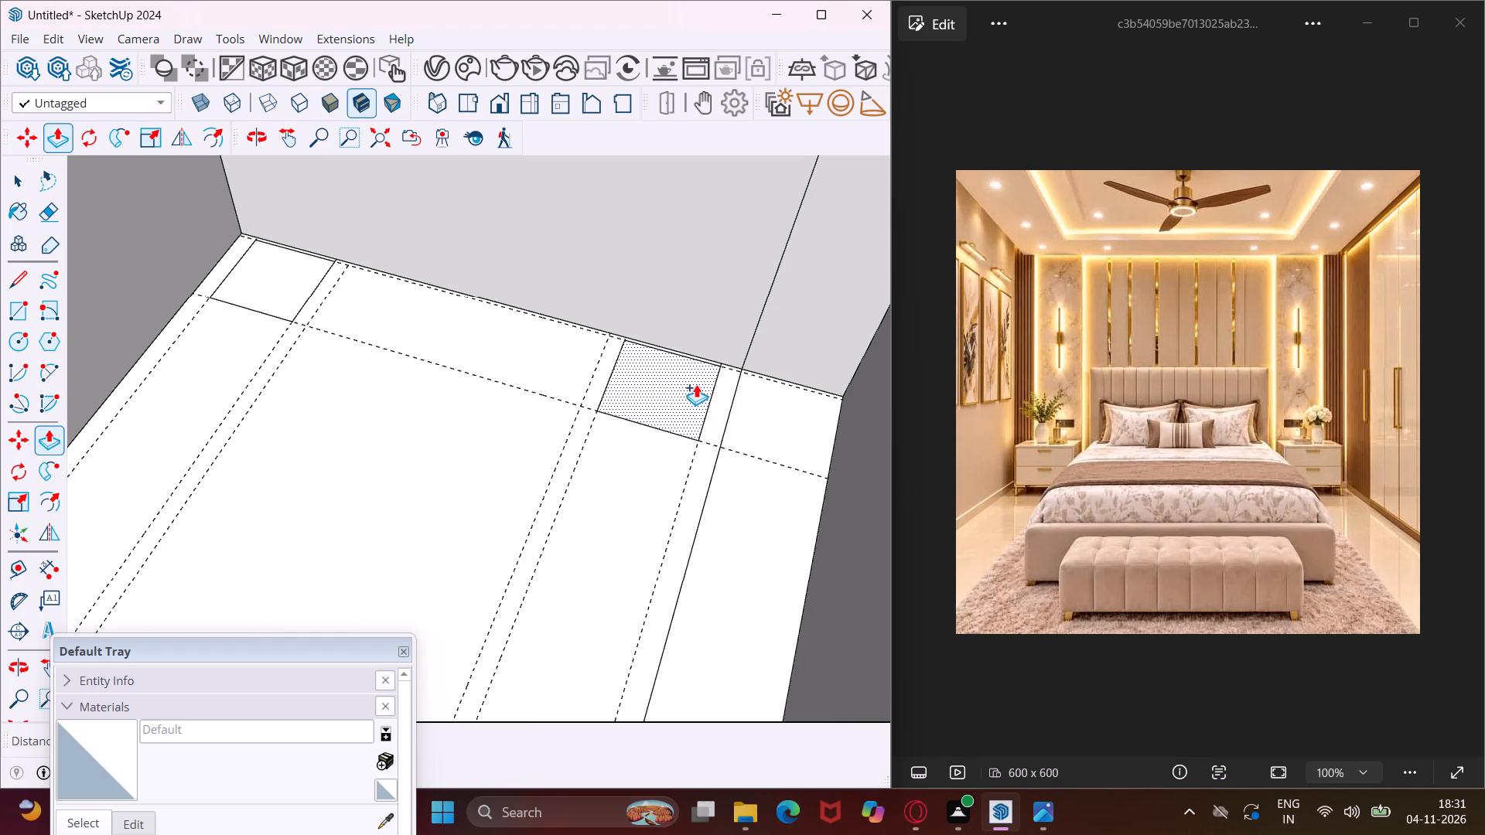
Extrude the wardrobe footprint upward by the same 10' as the walls.
double_click(751, 414)
scroll(554, 489, "down", 5)
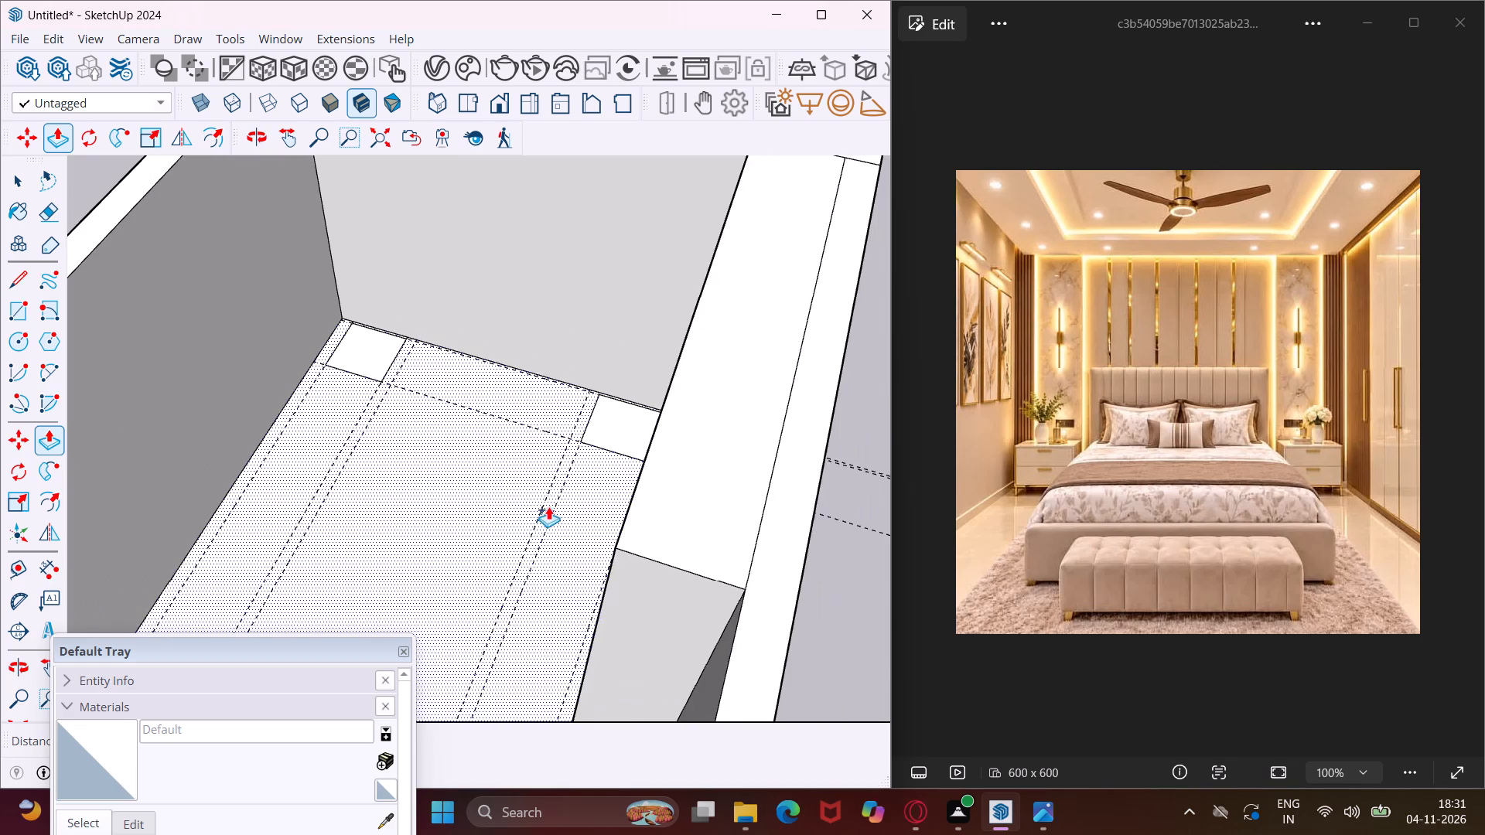
middle_click_drag(560, 513, 853, 485)
scroll(842, 485, "up", 1)
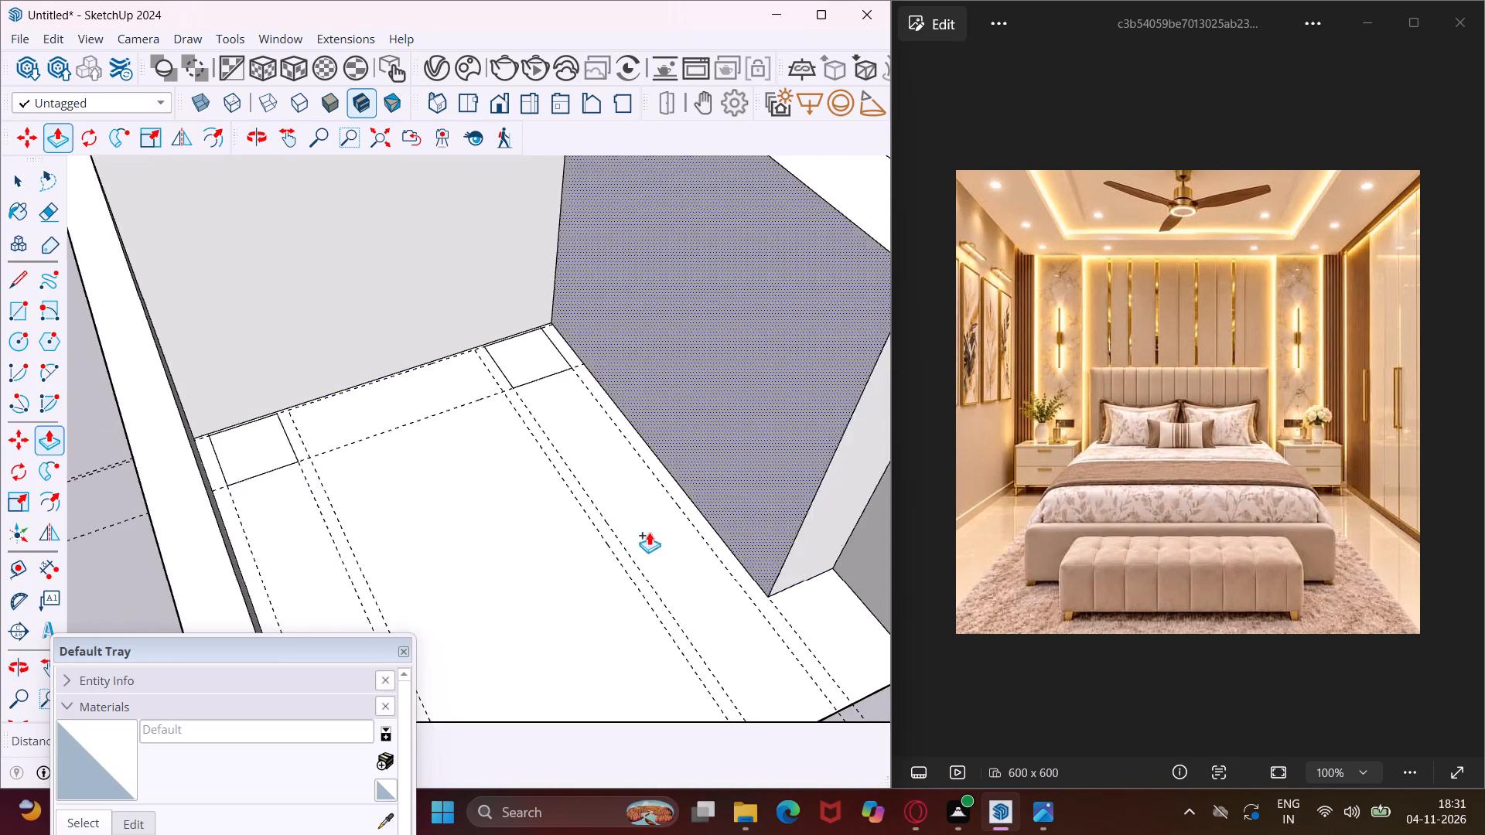
scroll(576, 544, "down", 8)
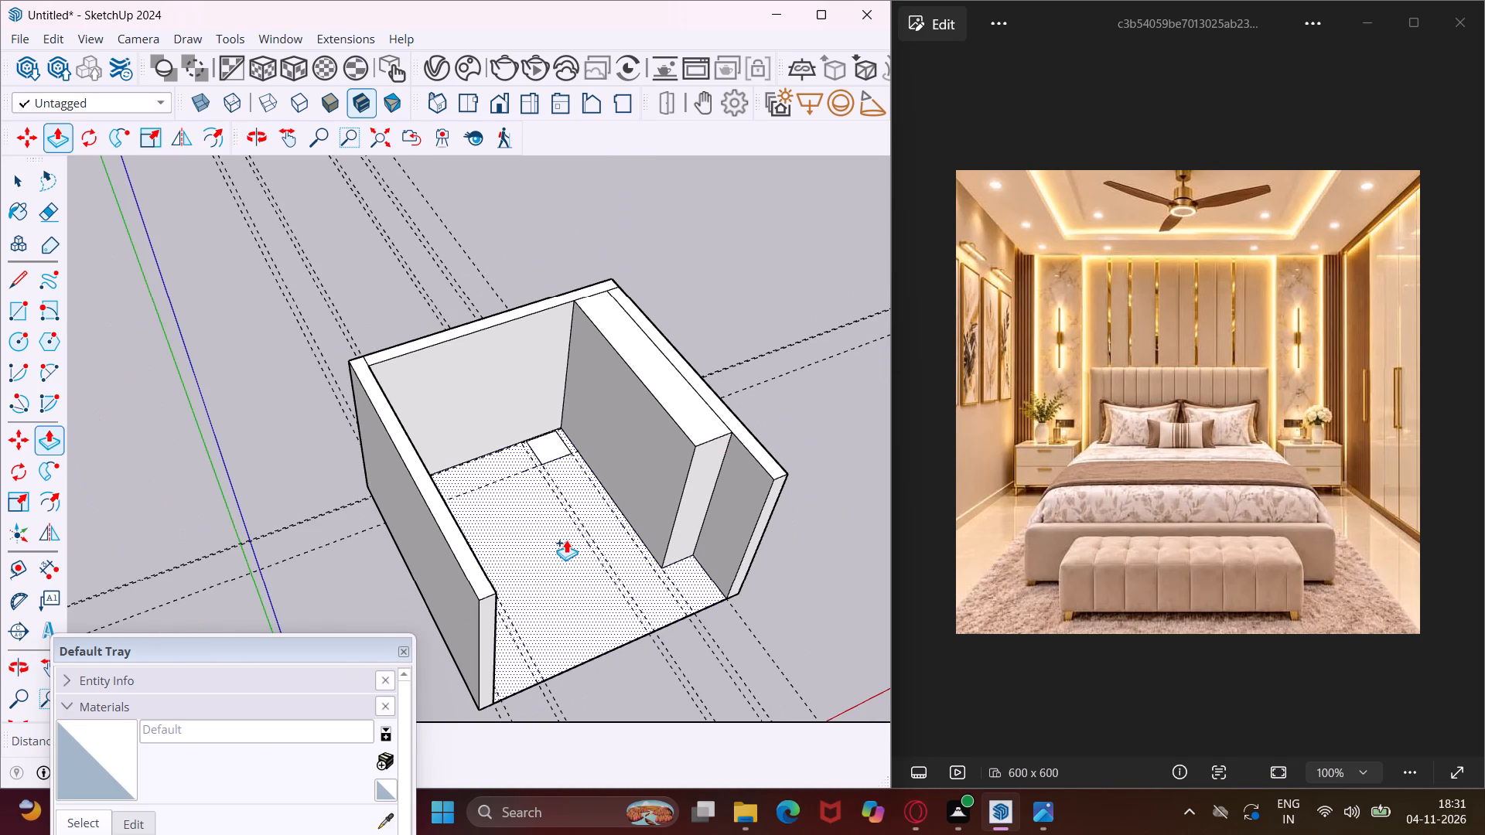
key("Escape")
key("space")
Push/Pull the wardrobe's top face down 9'8" in new-face mode, adding a dividing line near the floor.
middle_click_drag(623, 400, 661, 400)
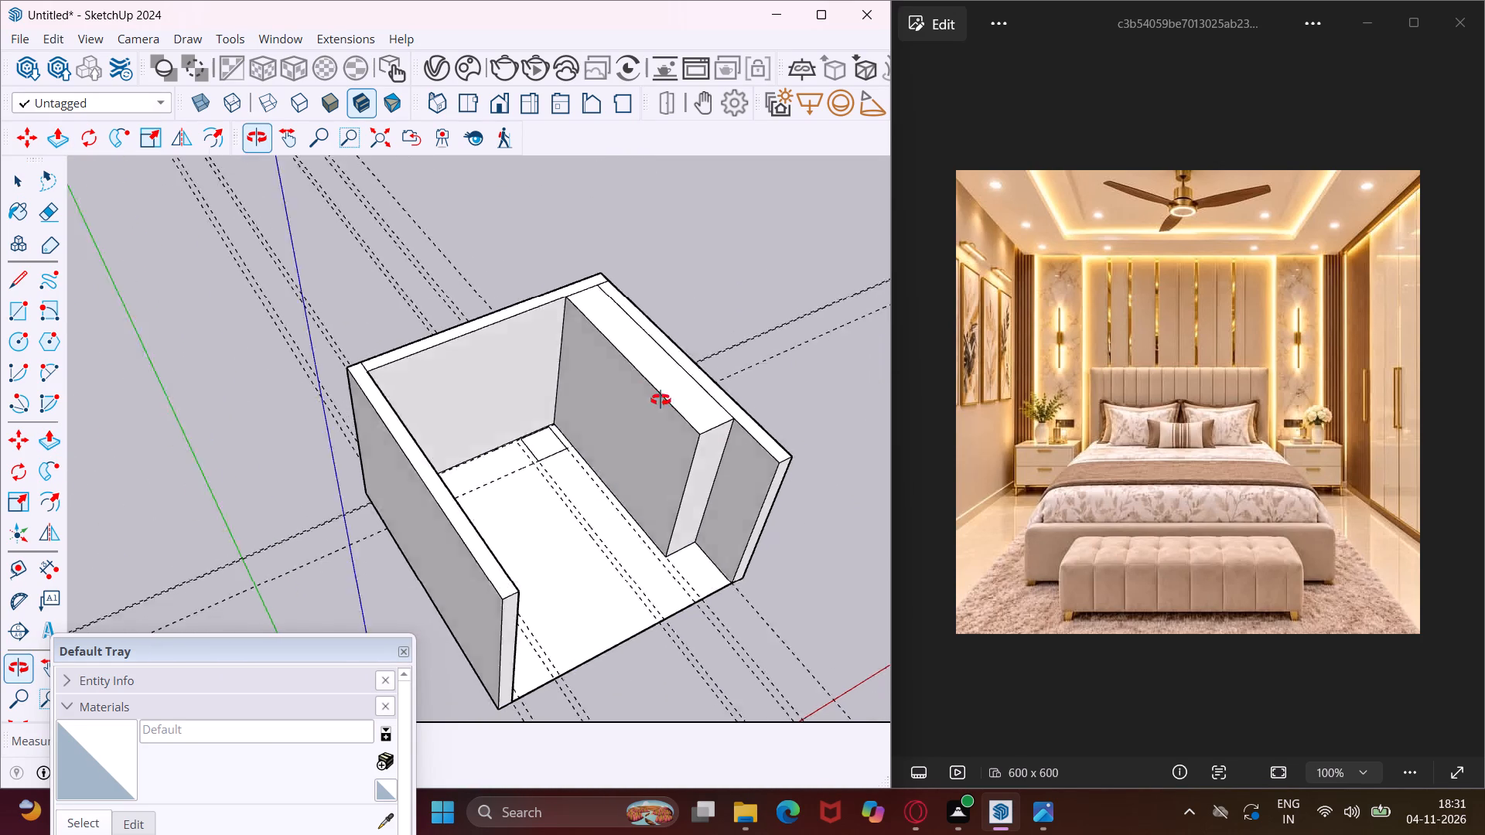
middle_click_drag(661, 400, 773, 397)
scroll(744, 360, "up", 7)
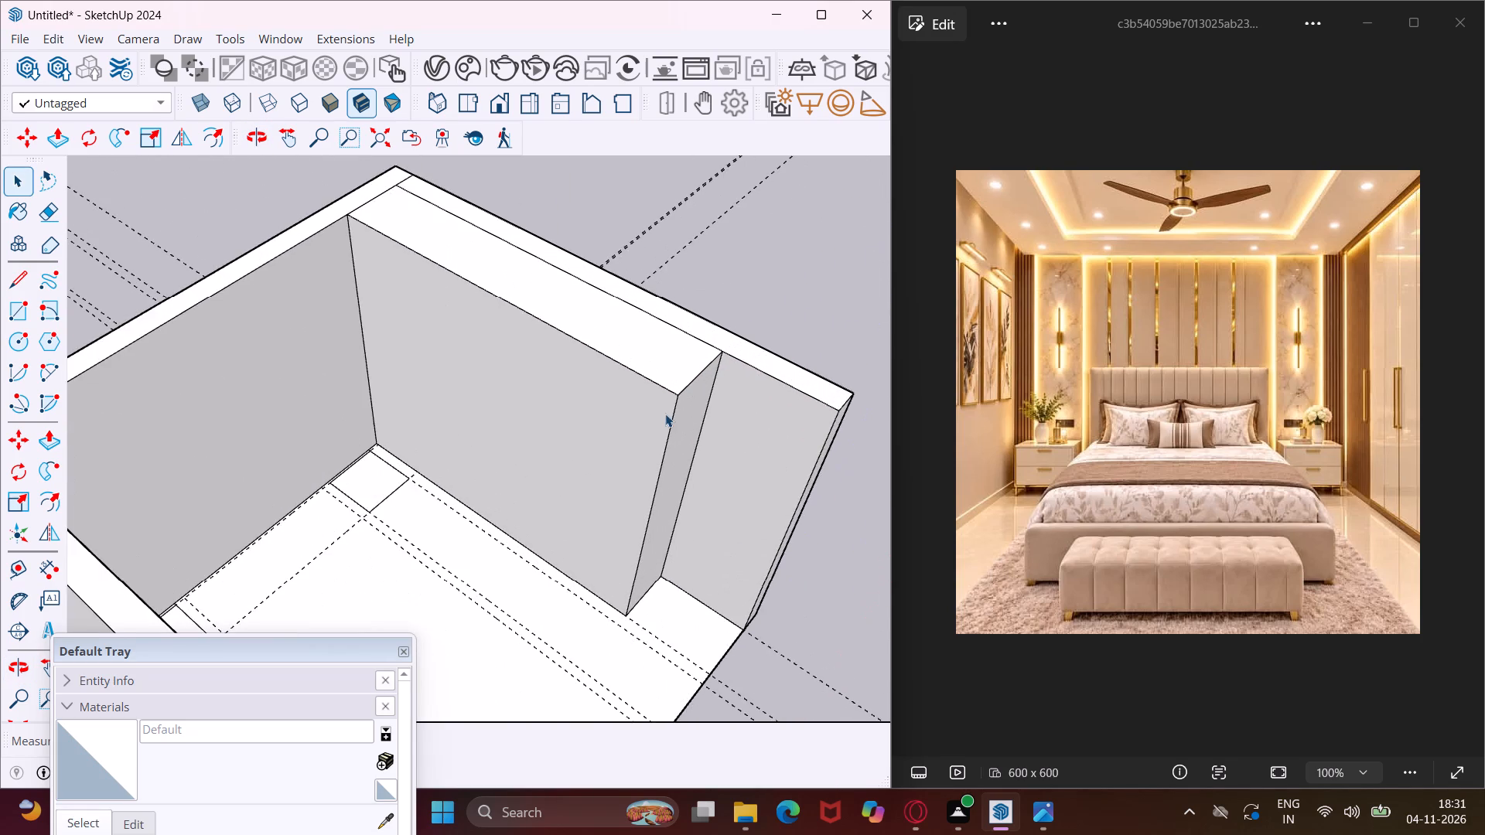
scroll(665, 414, "up", 2)
left_click(667, 365)
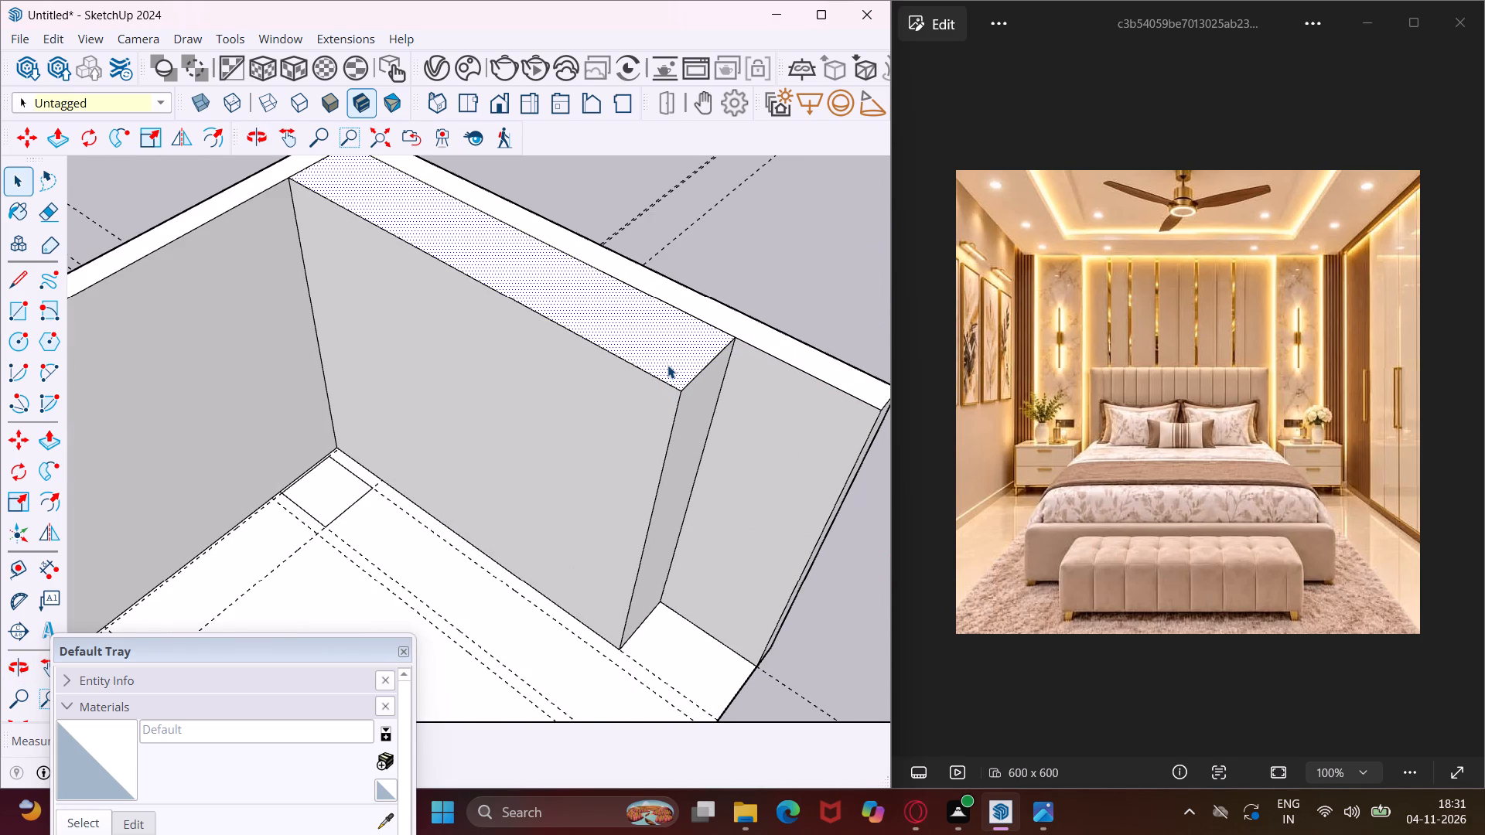
key("p")
left_click(667, 365)
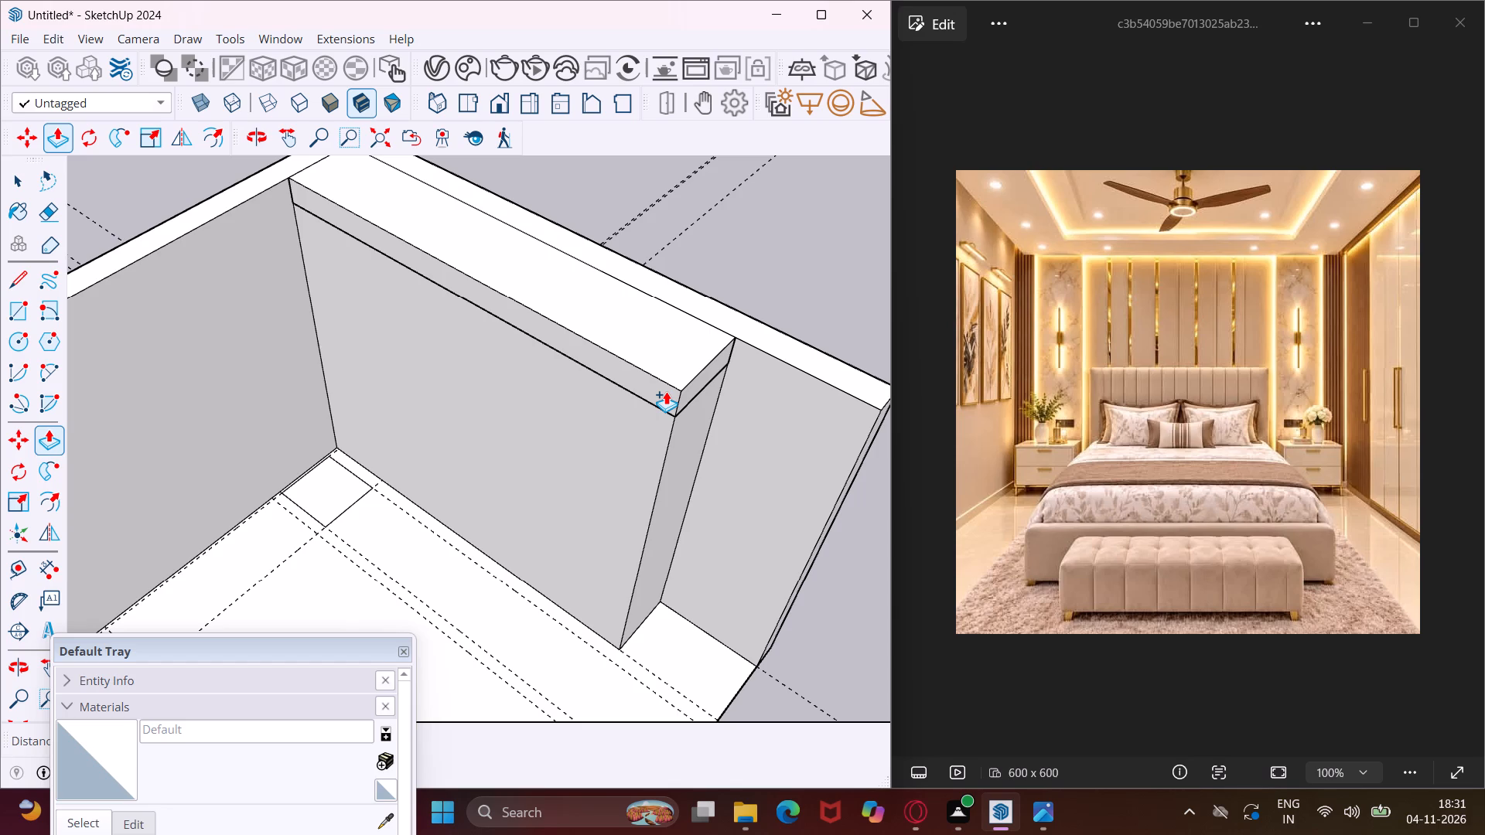
type("9'")
type("8\"")
key("Return")
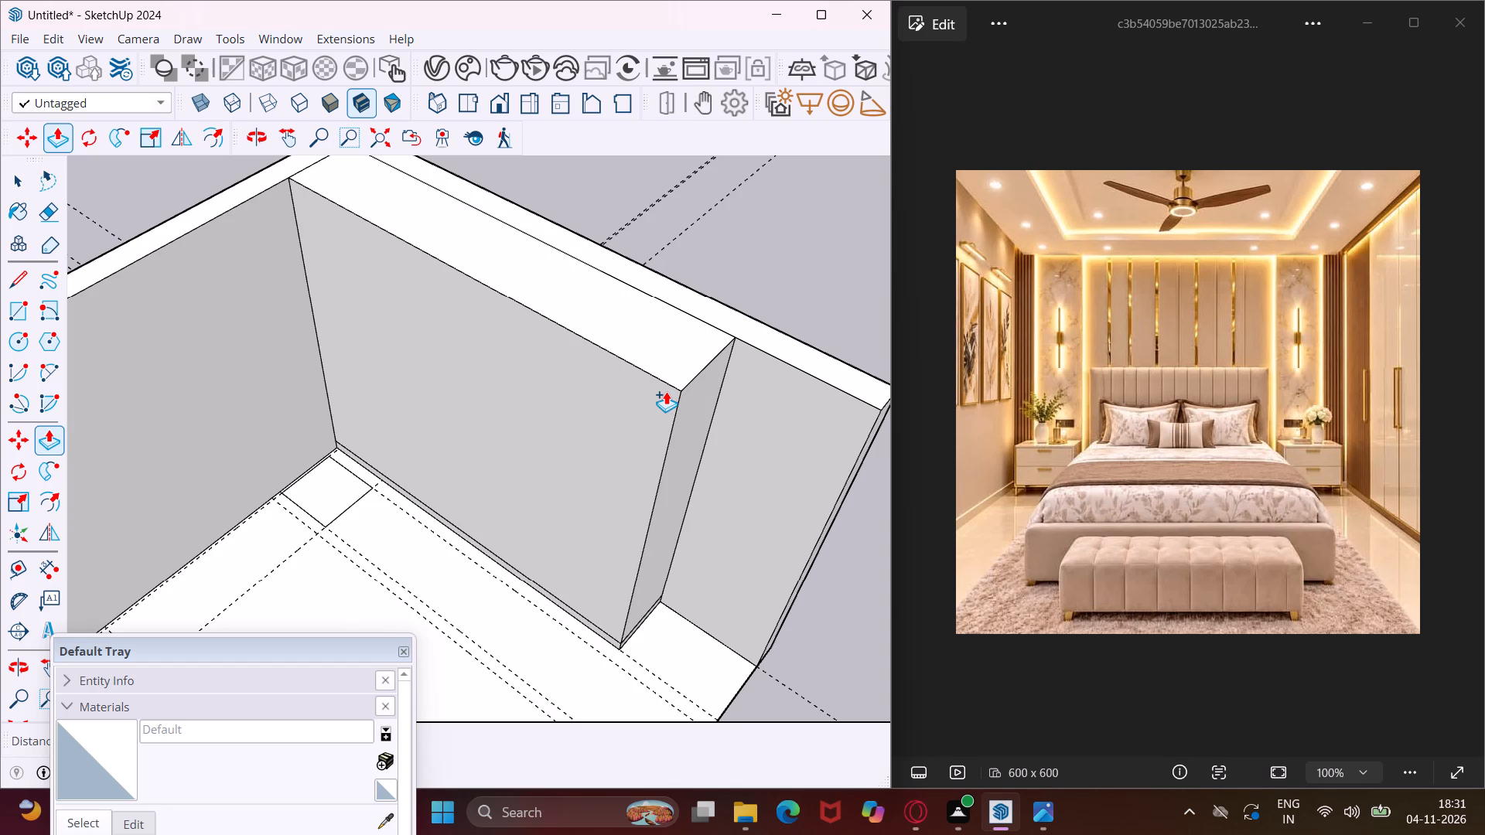
Push/Pull the wardrobe's top face down 1" in new-face mode, adding a dividing line just below the top.
middle_click_drag(665, 456, 579, 325)
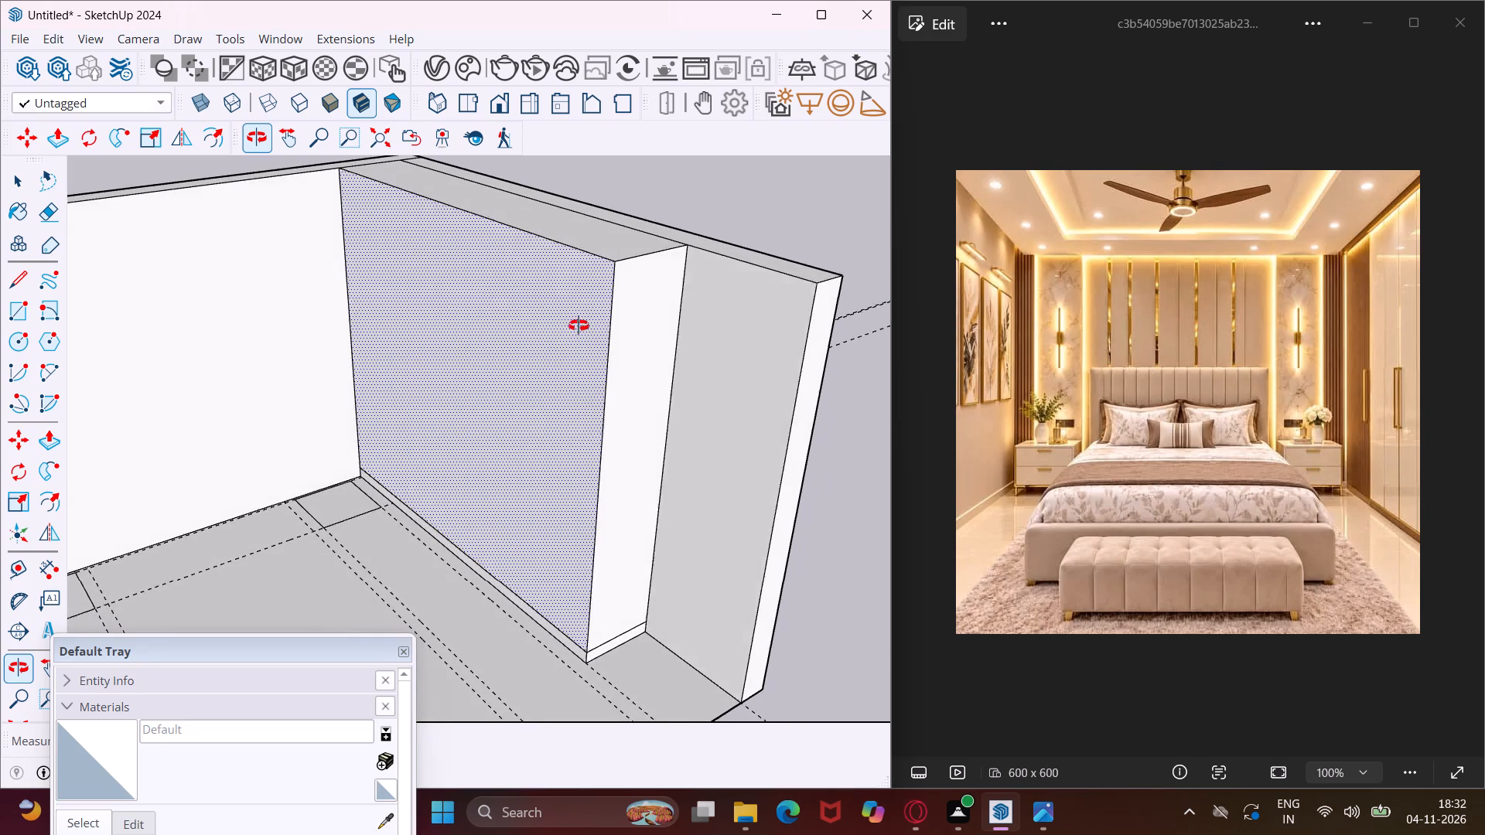
middle_click_drag(579, 325, 540, 431)
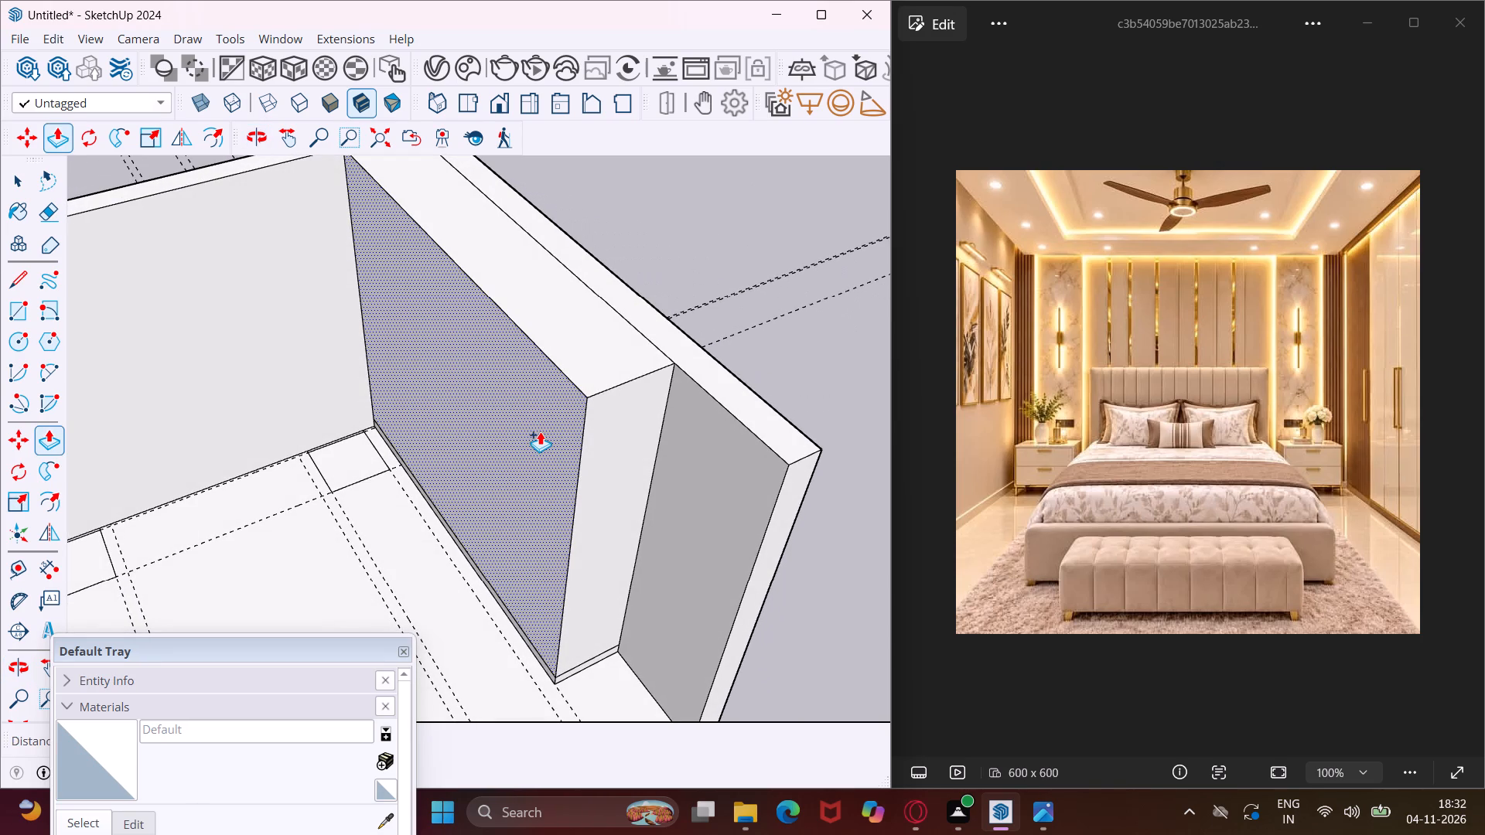
left_click(599, 358)
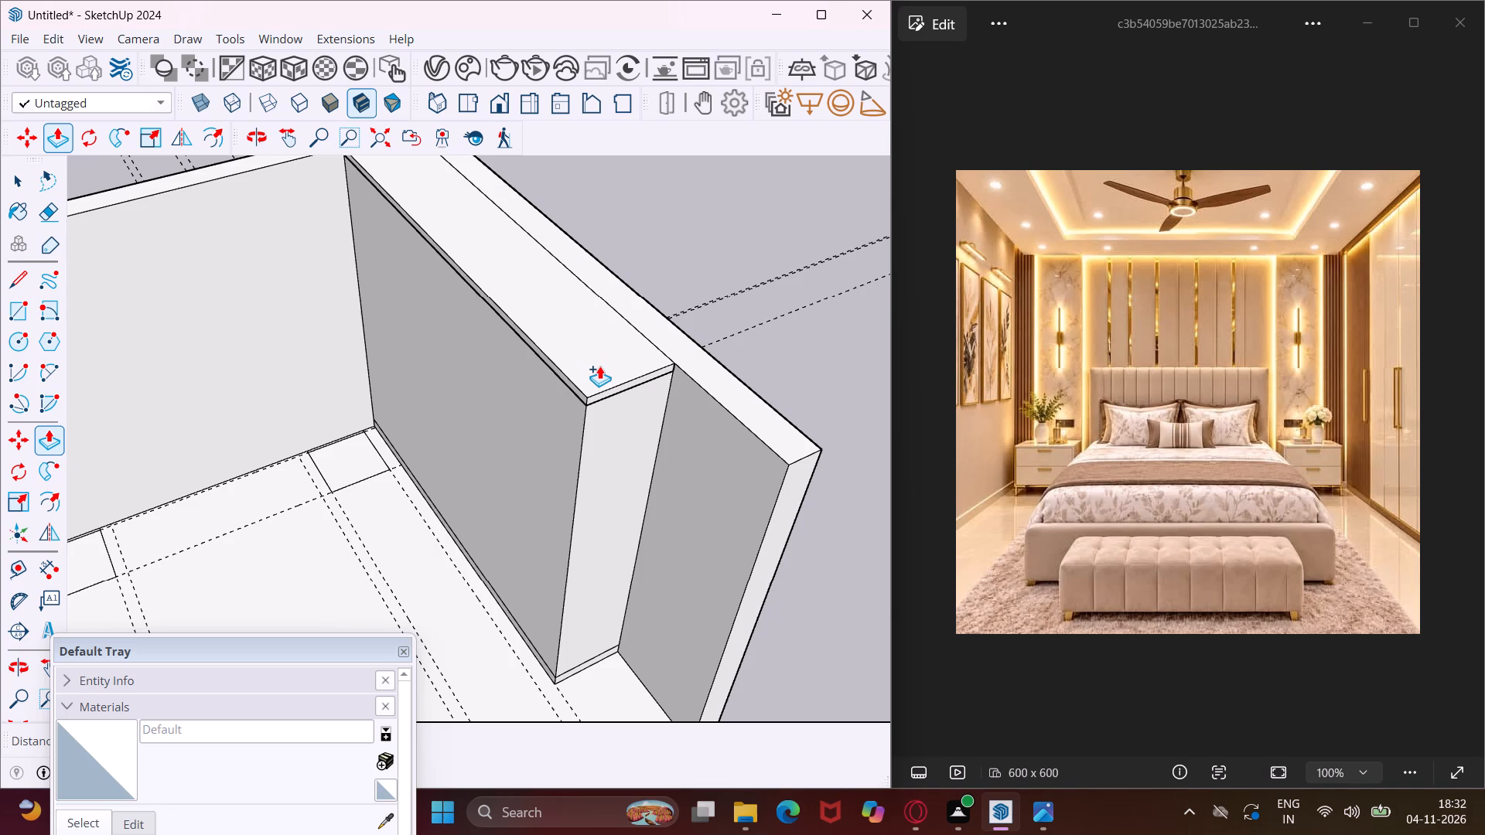
type("1\"")
key("Return")
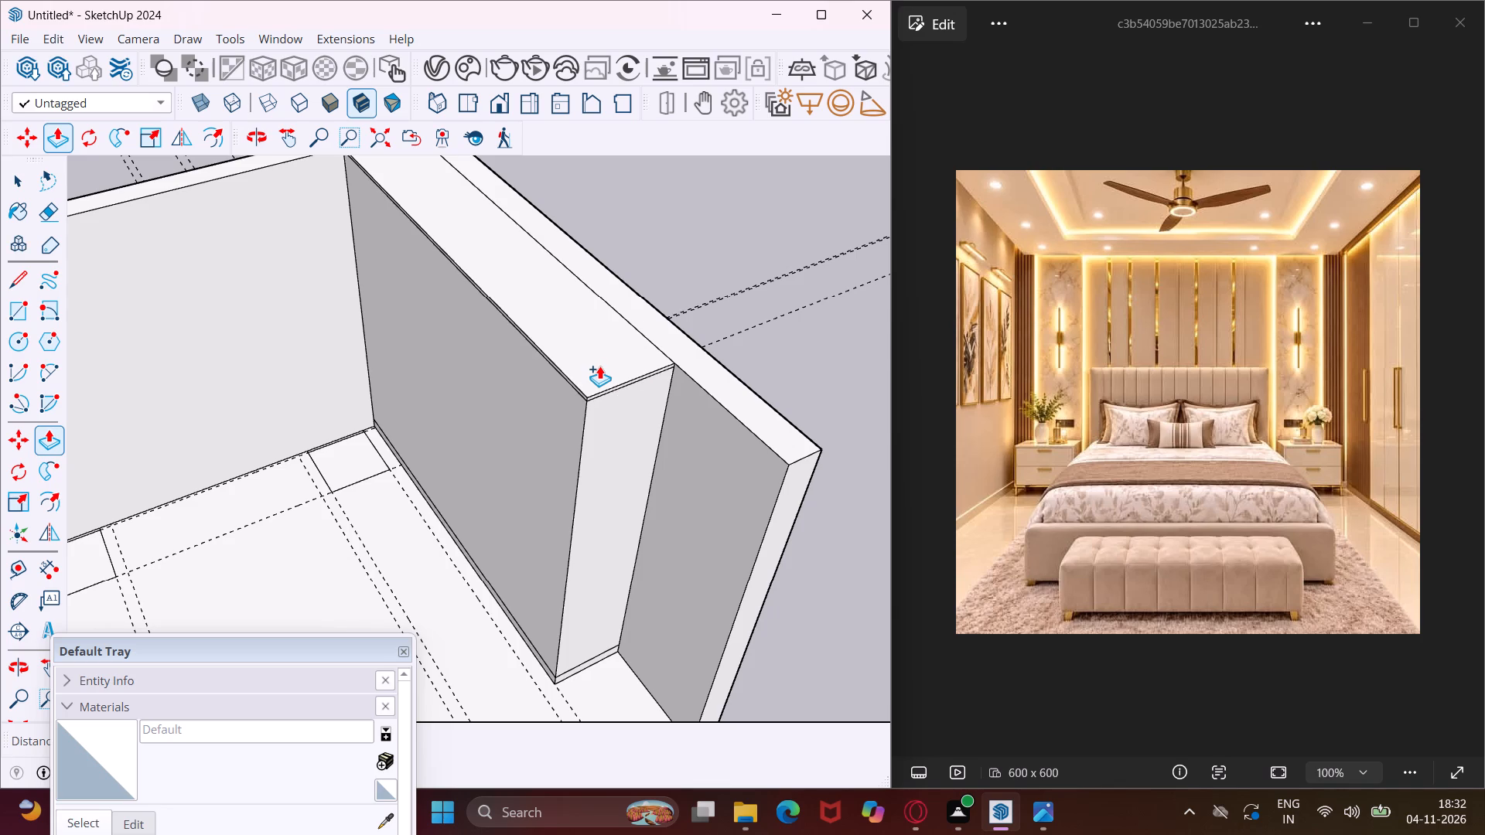
scroll(599, 366, "up", 3)
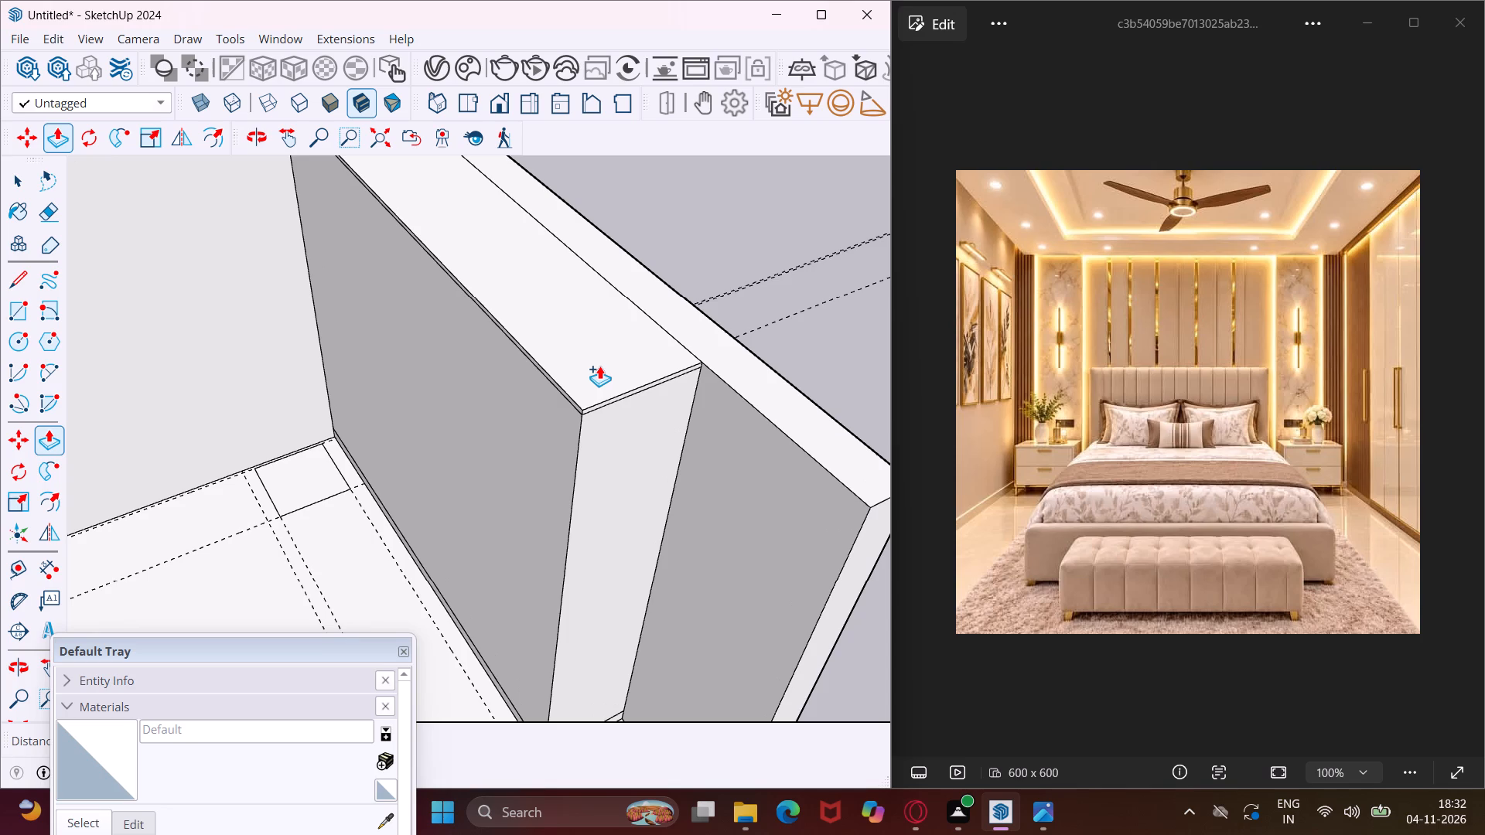
middle_click_drag(593, 400, 596, 325)
scroll(596, 325, "up", 1)
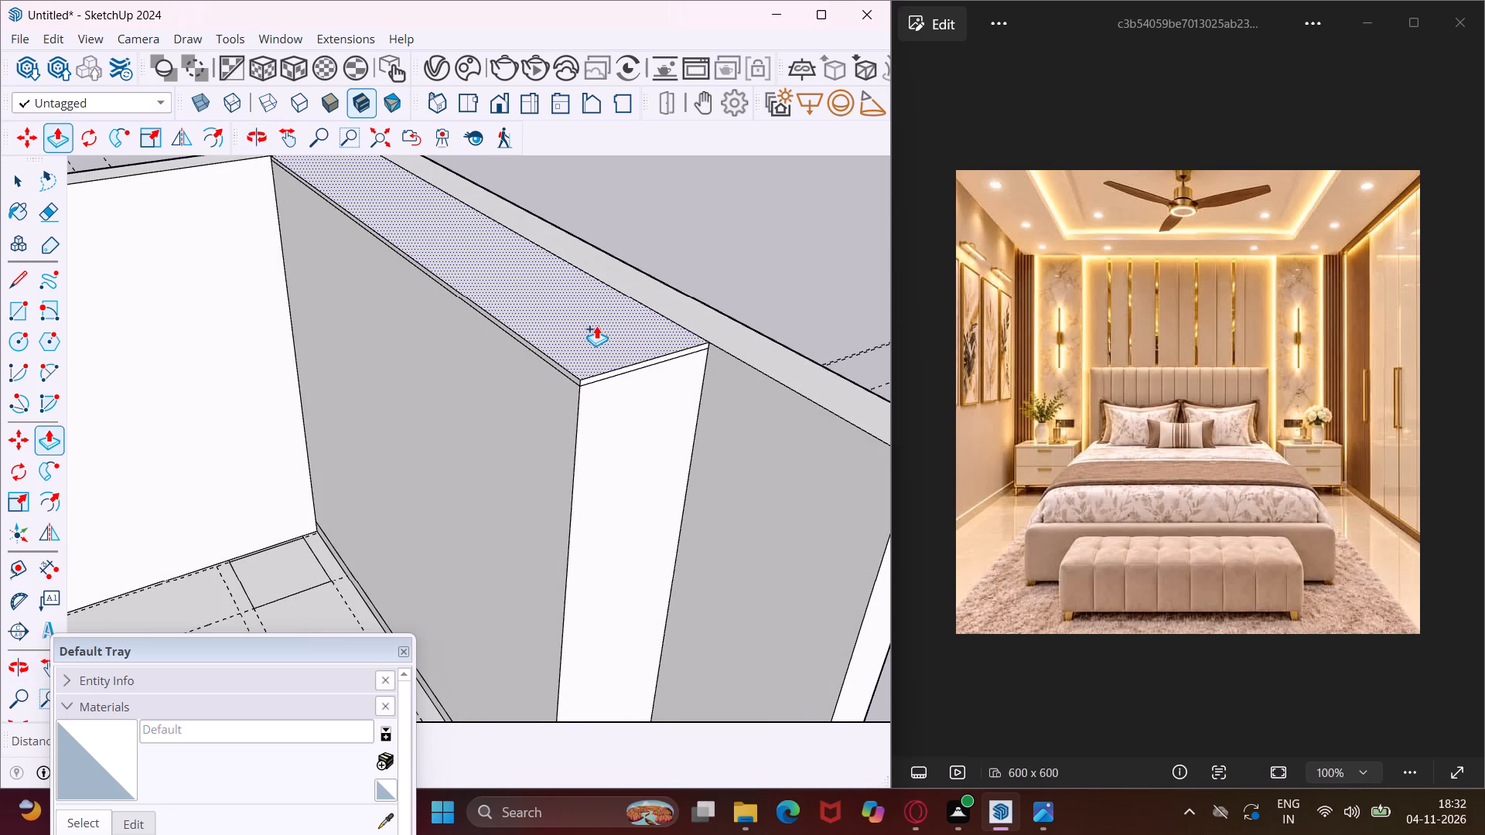
key("Escape")
key("space")
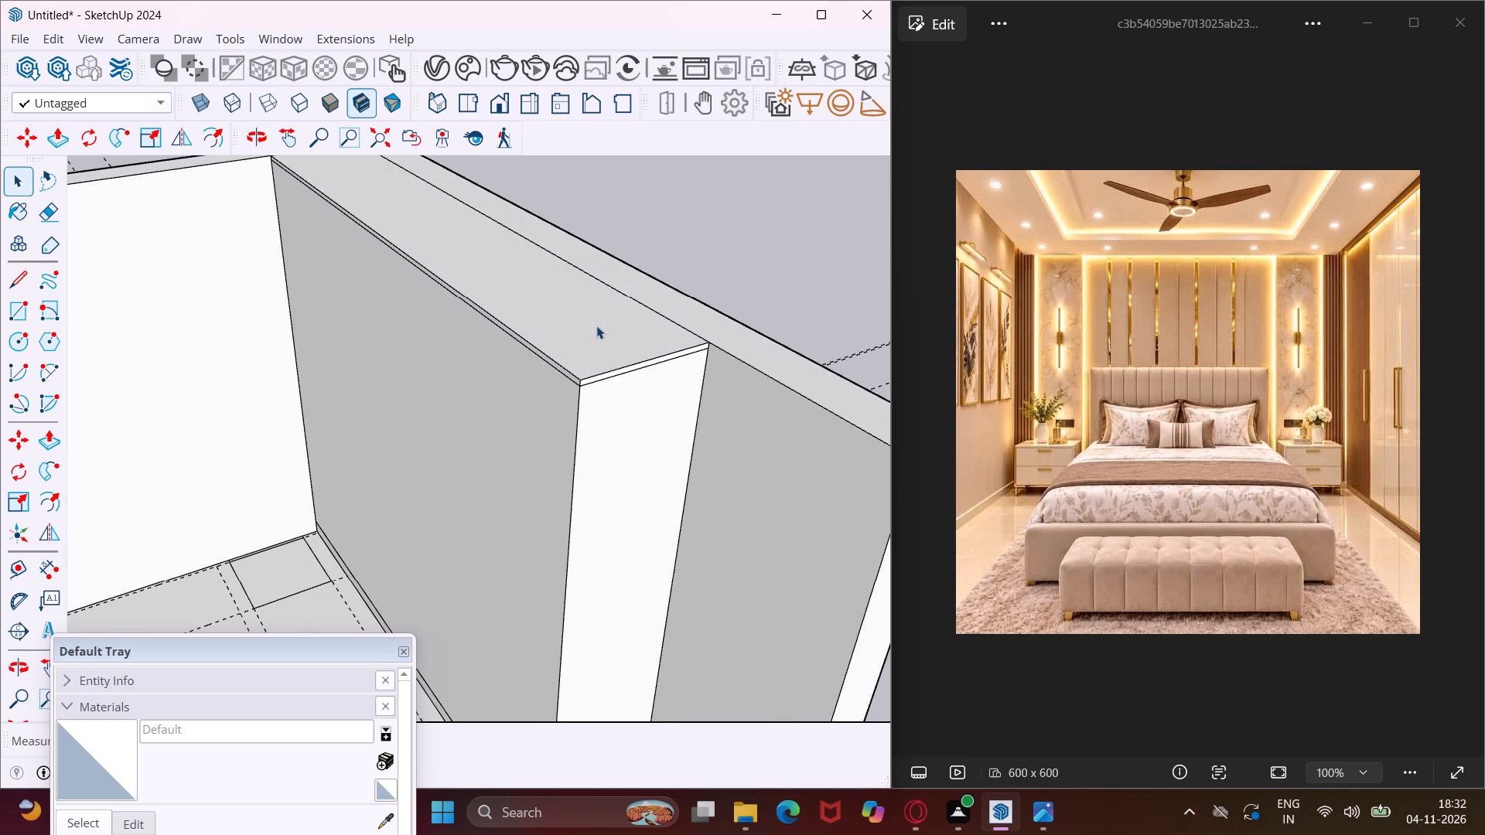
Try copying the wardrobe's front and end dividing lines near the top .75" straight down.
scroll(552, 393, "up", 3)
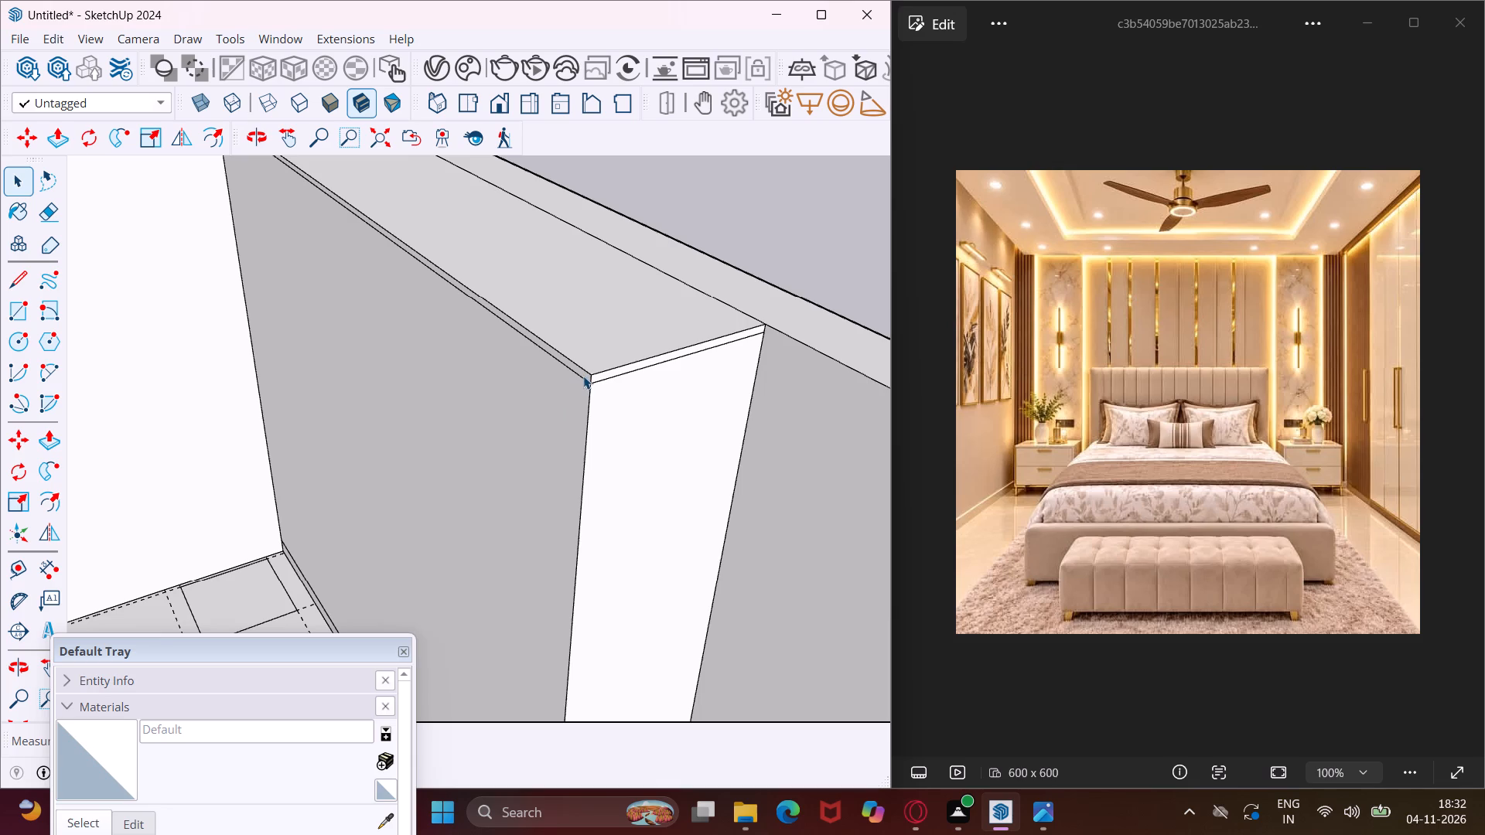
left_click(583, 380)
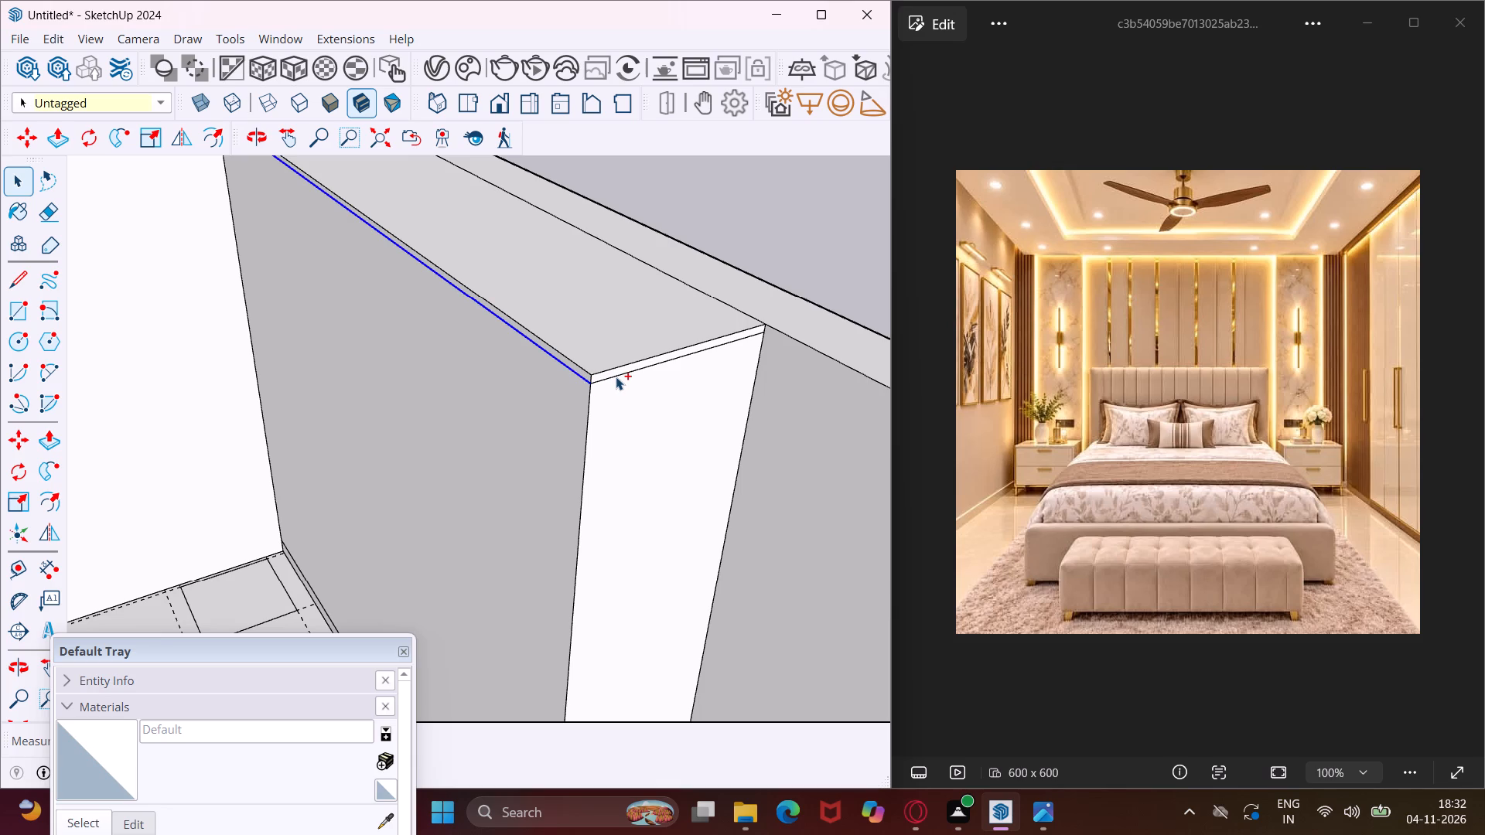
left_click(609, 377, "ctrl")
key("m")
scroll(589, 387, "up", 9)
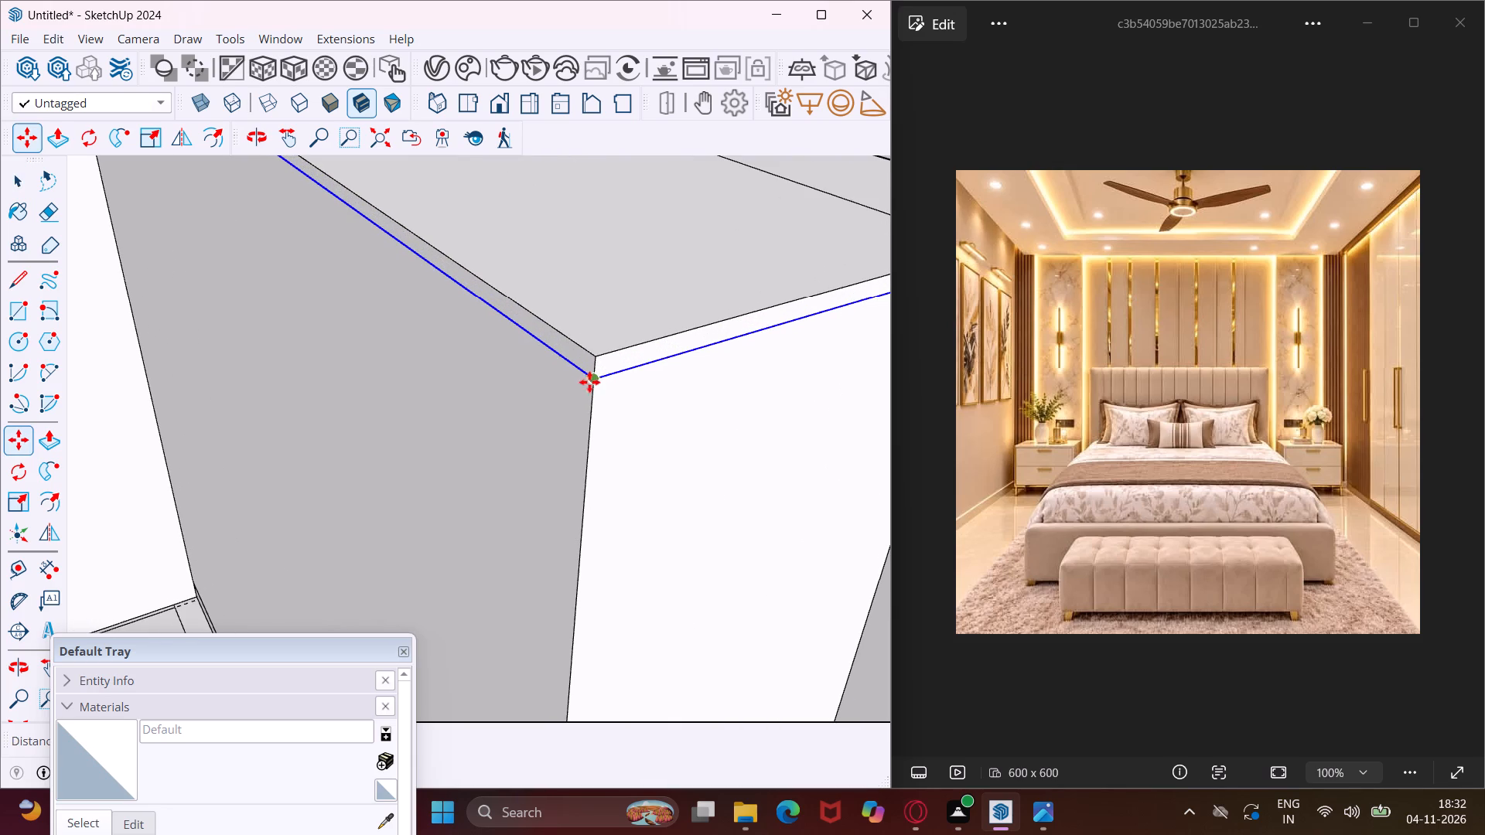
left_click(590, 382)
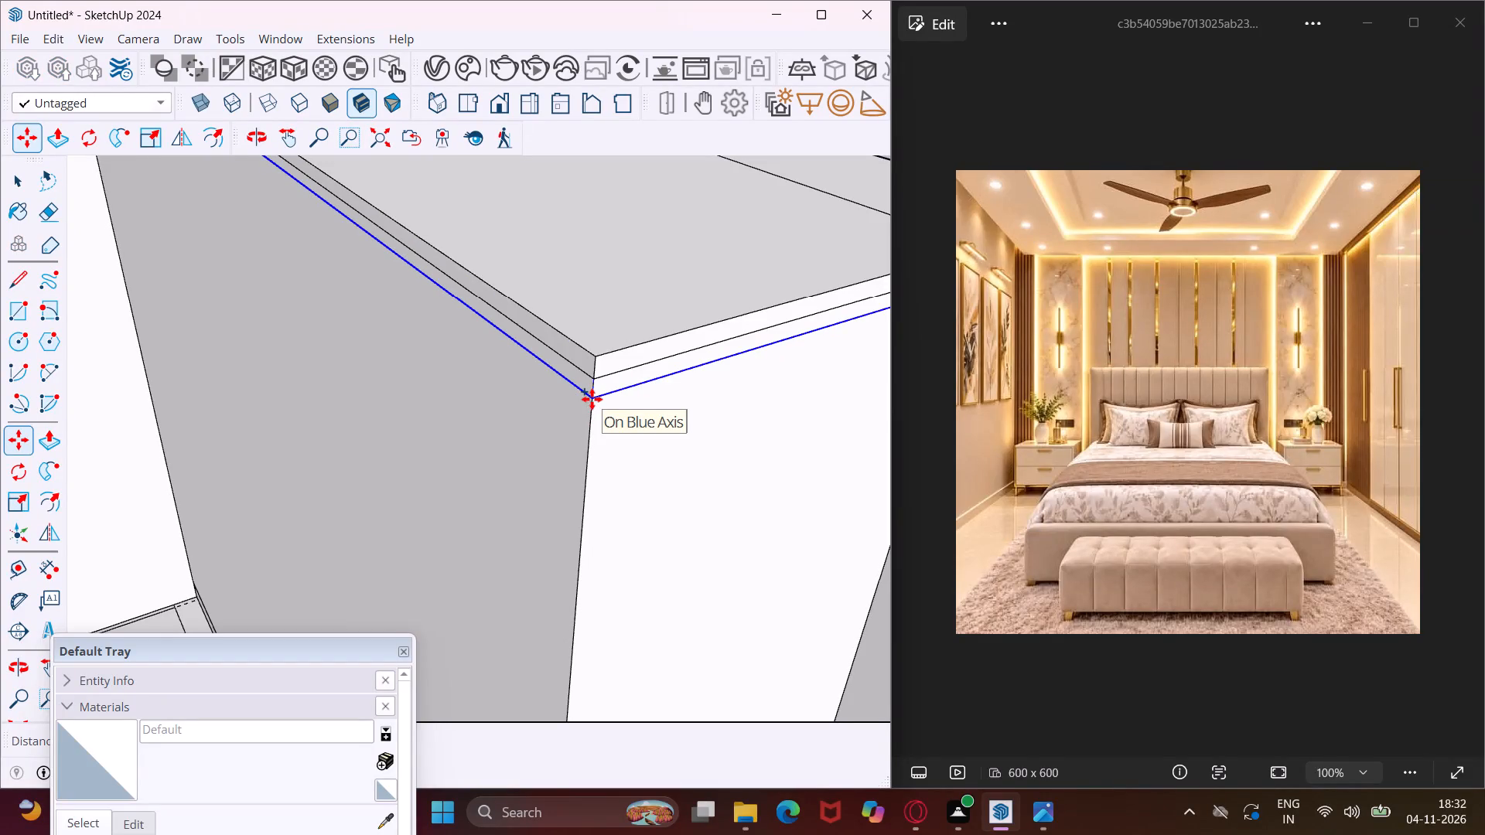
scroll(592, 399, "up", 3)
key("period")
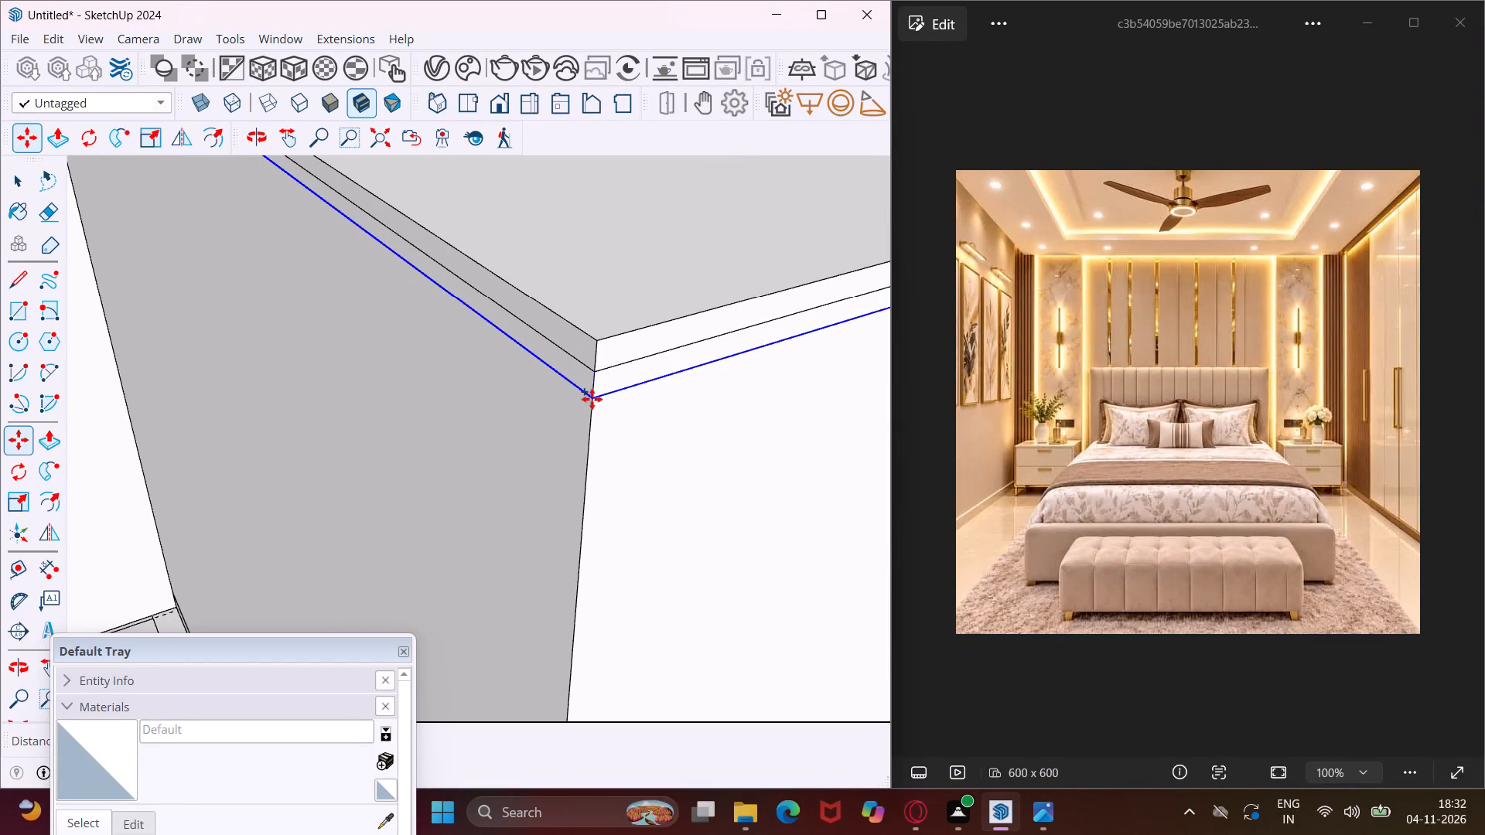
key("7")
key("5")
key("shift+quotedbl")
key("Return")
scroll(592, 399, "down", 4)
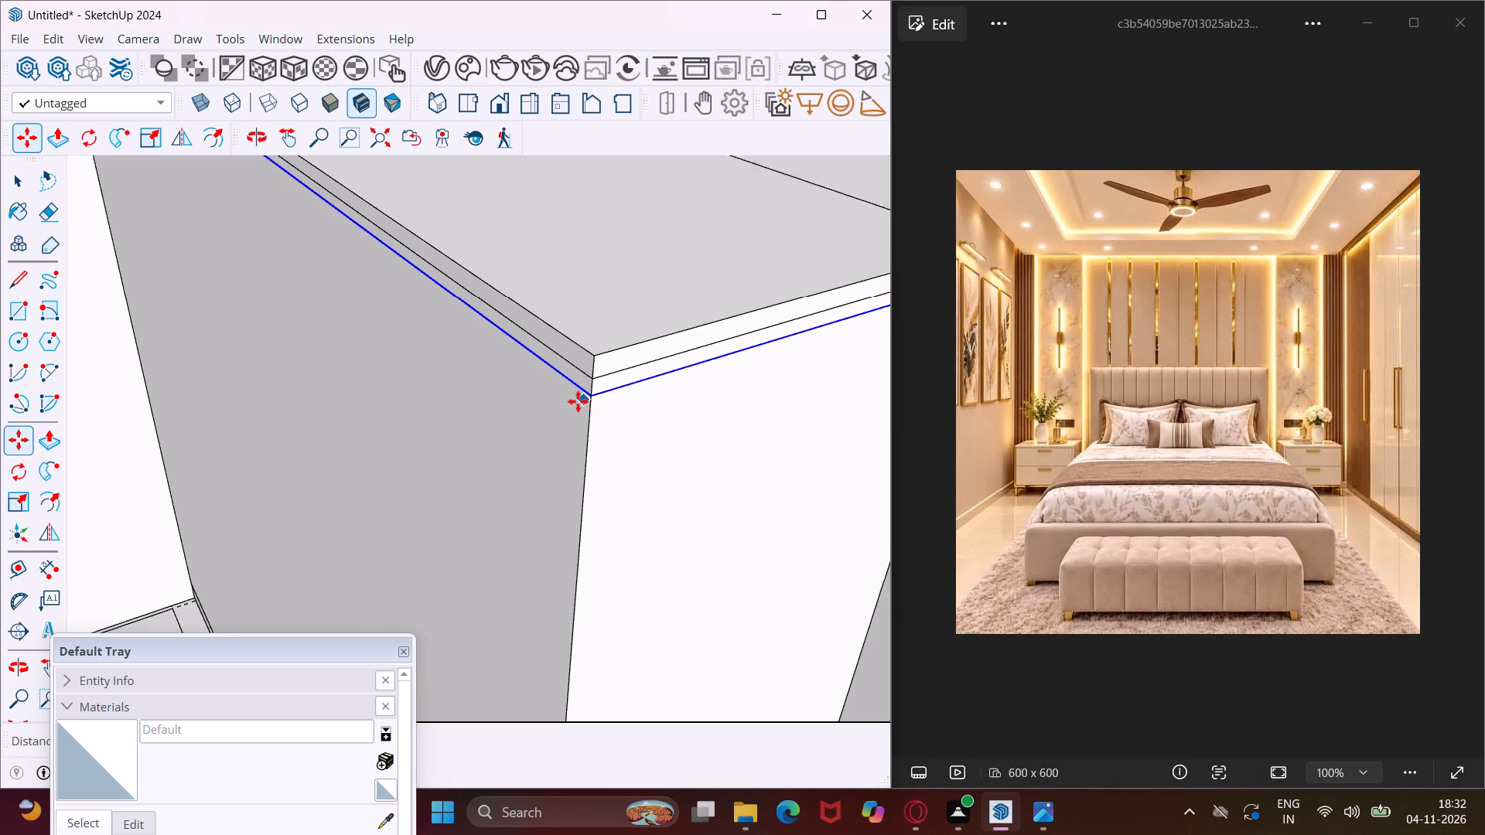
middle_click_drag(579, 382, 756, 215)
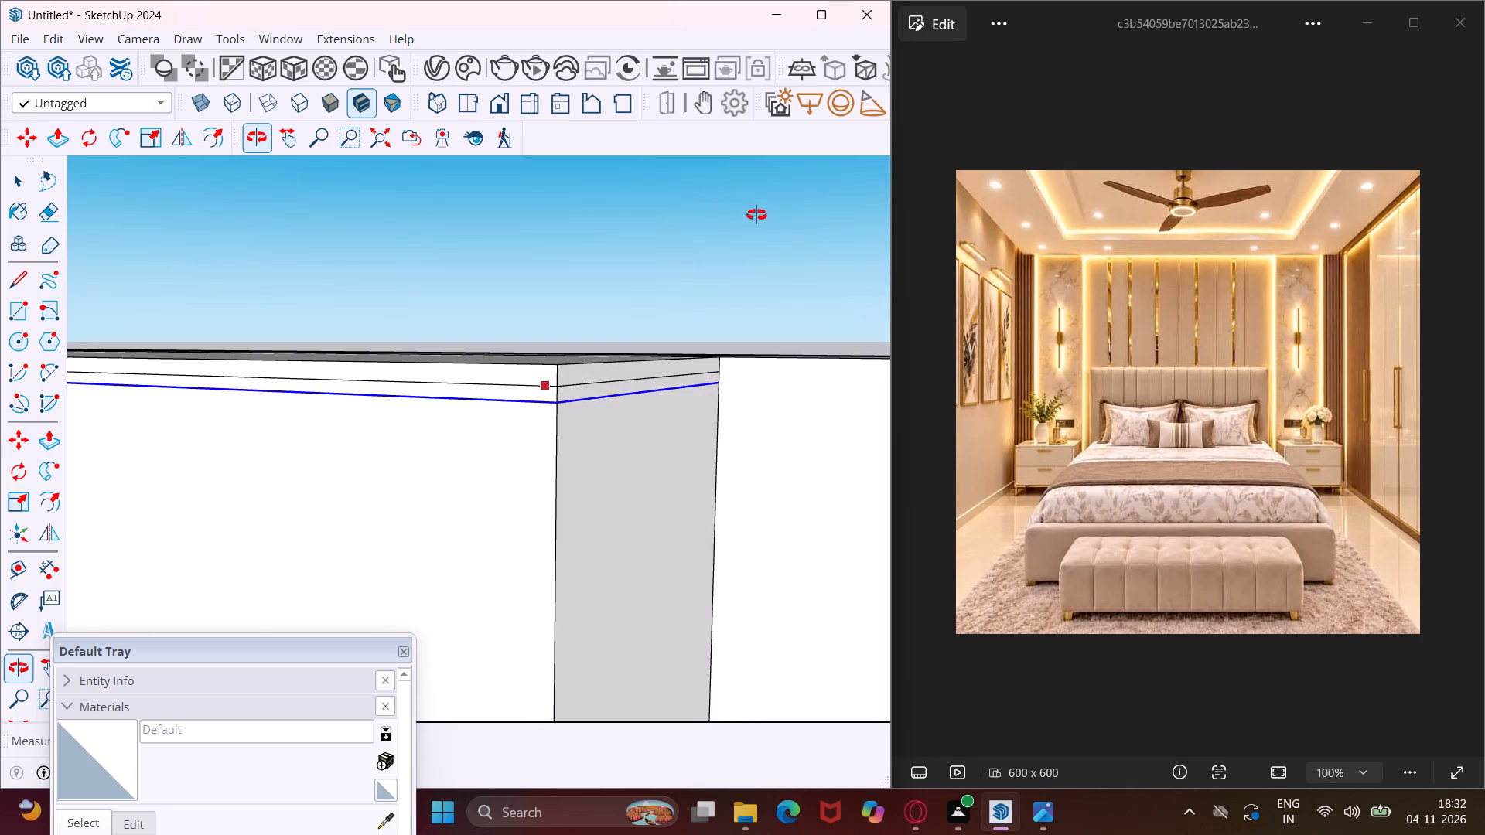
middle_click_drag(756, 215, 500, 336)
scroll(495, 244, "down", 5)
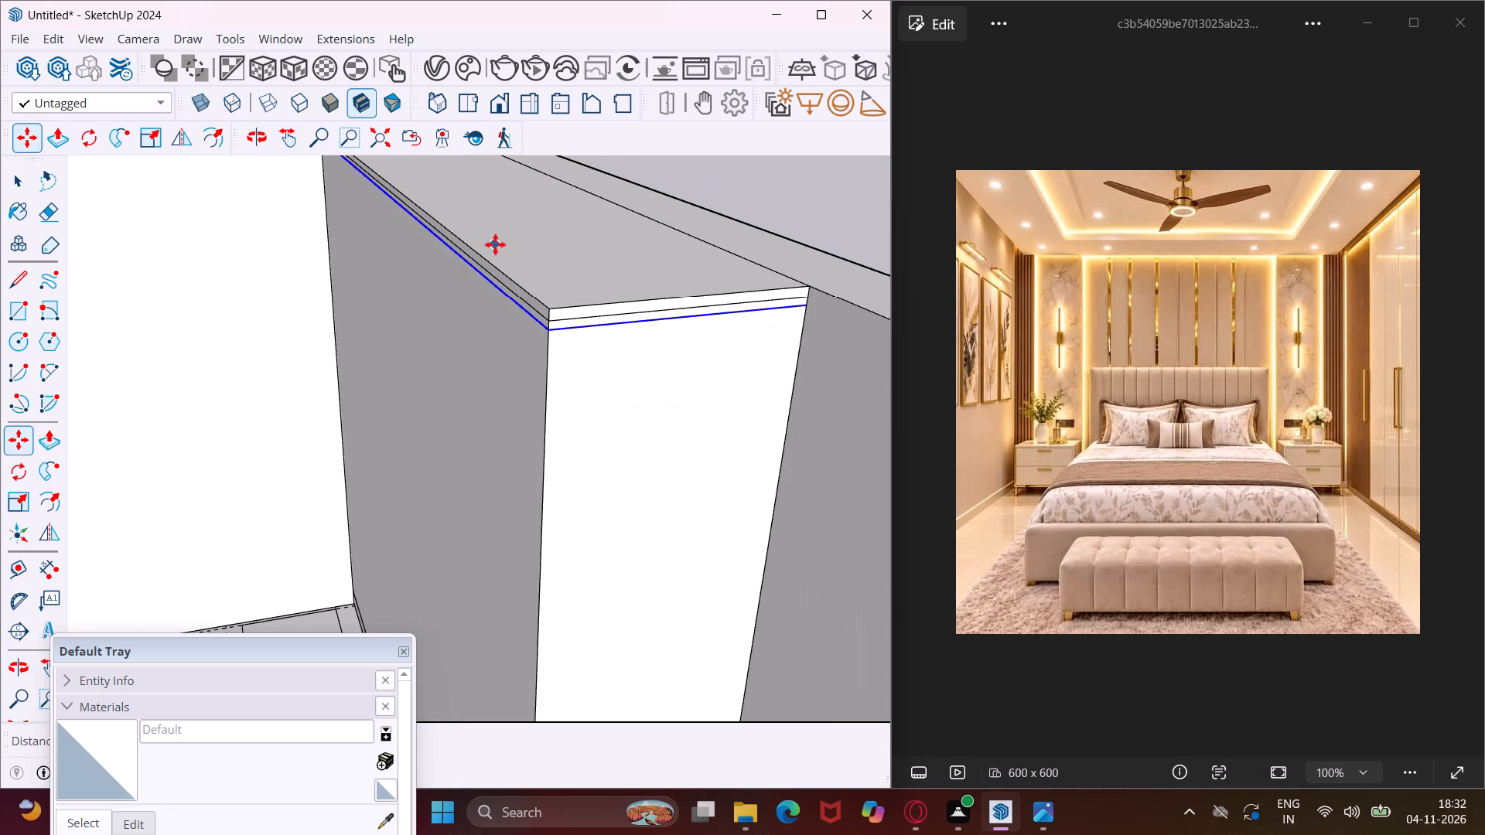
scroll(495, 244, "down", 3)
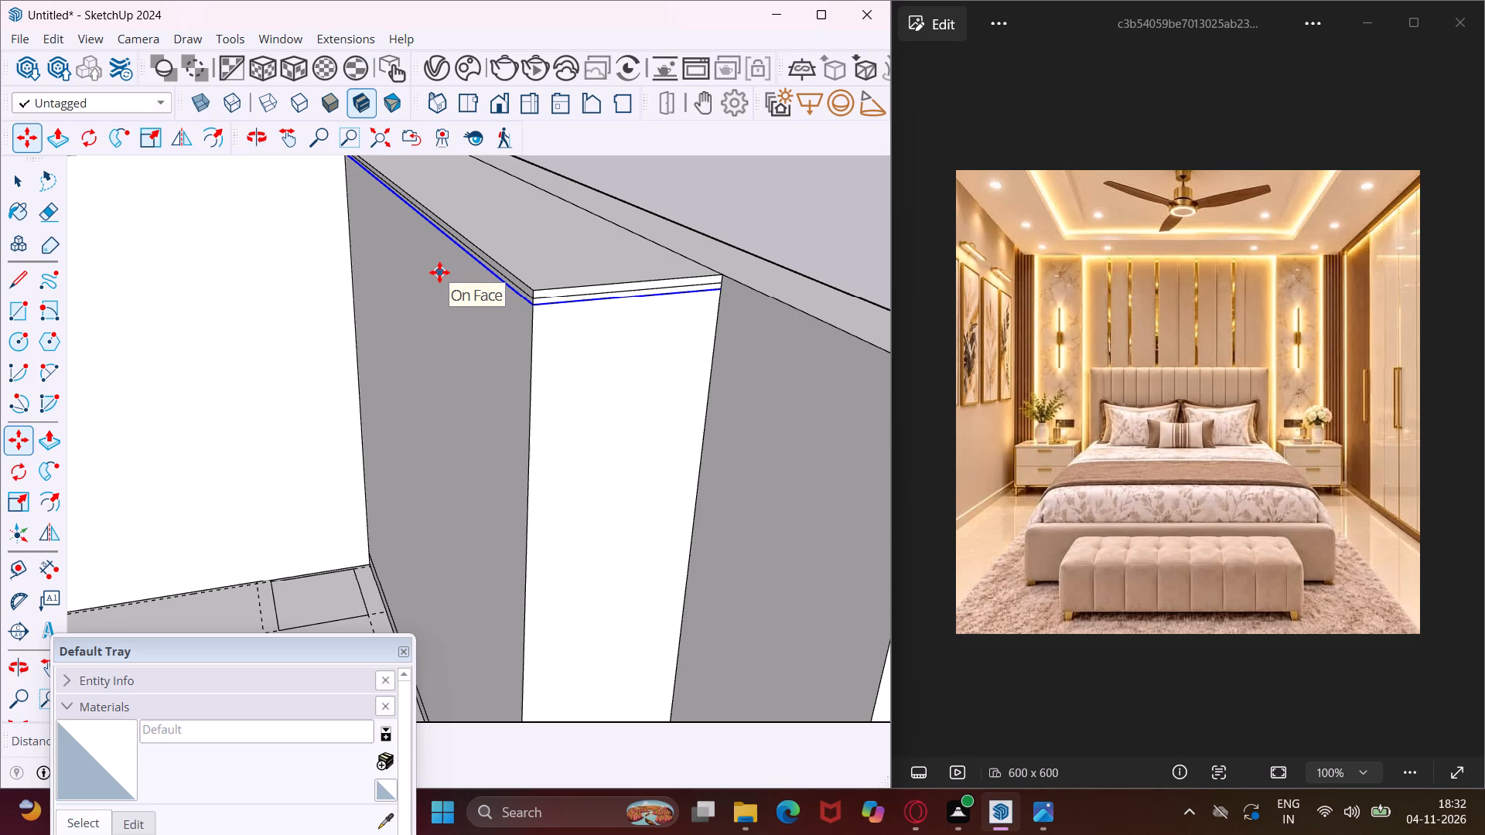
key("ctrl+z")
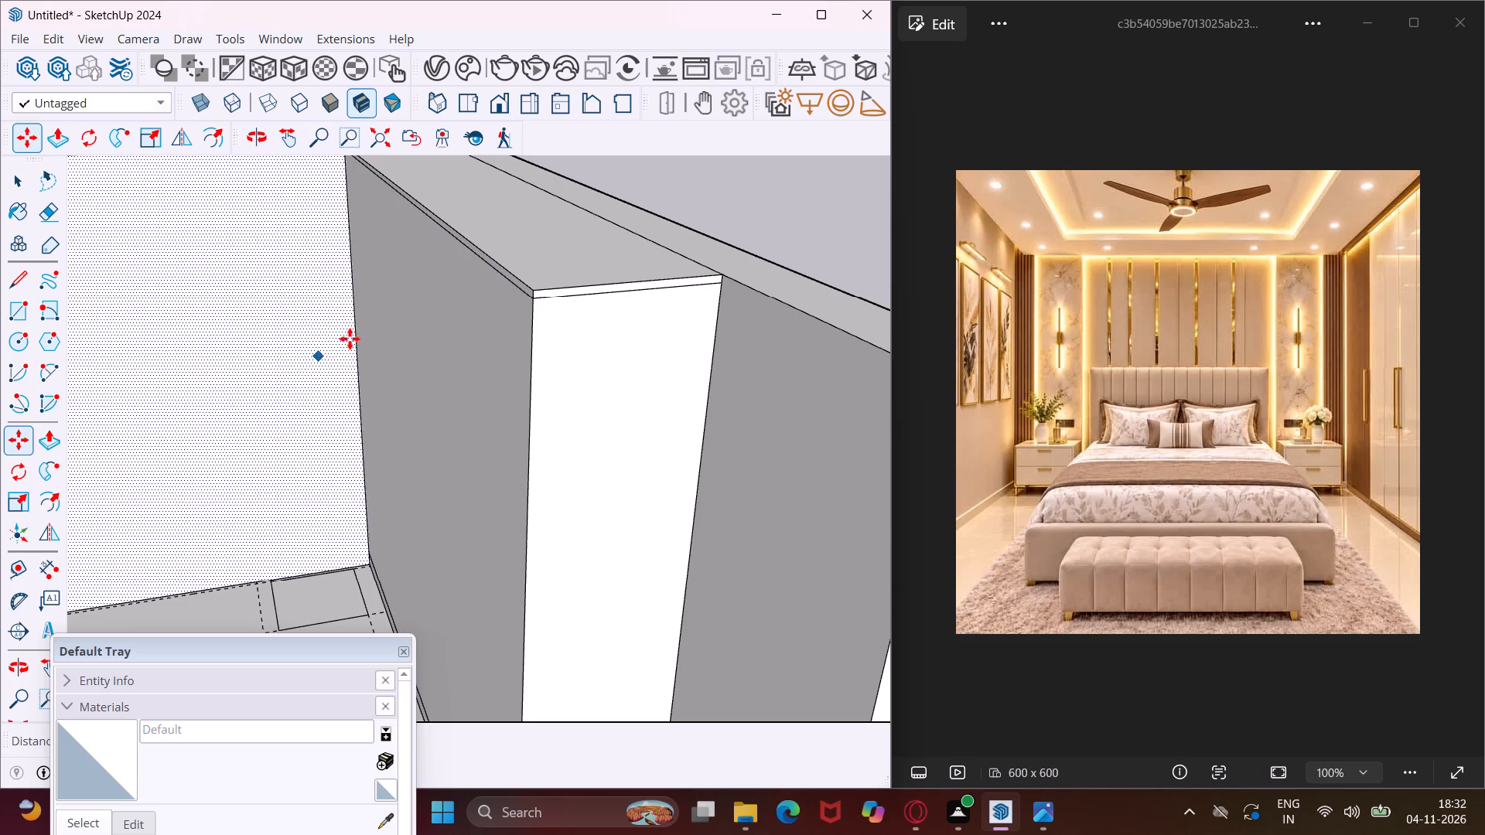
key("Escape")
Copy the wardrobe's front and end dividing lines just below the top .4" straight down.
key("space")
scroll(536, 302, "up", 11)
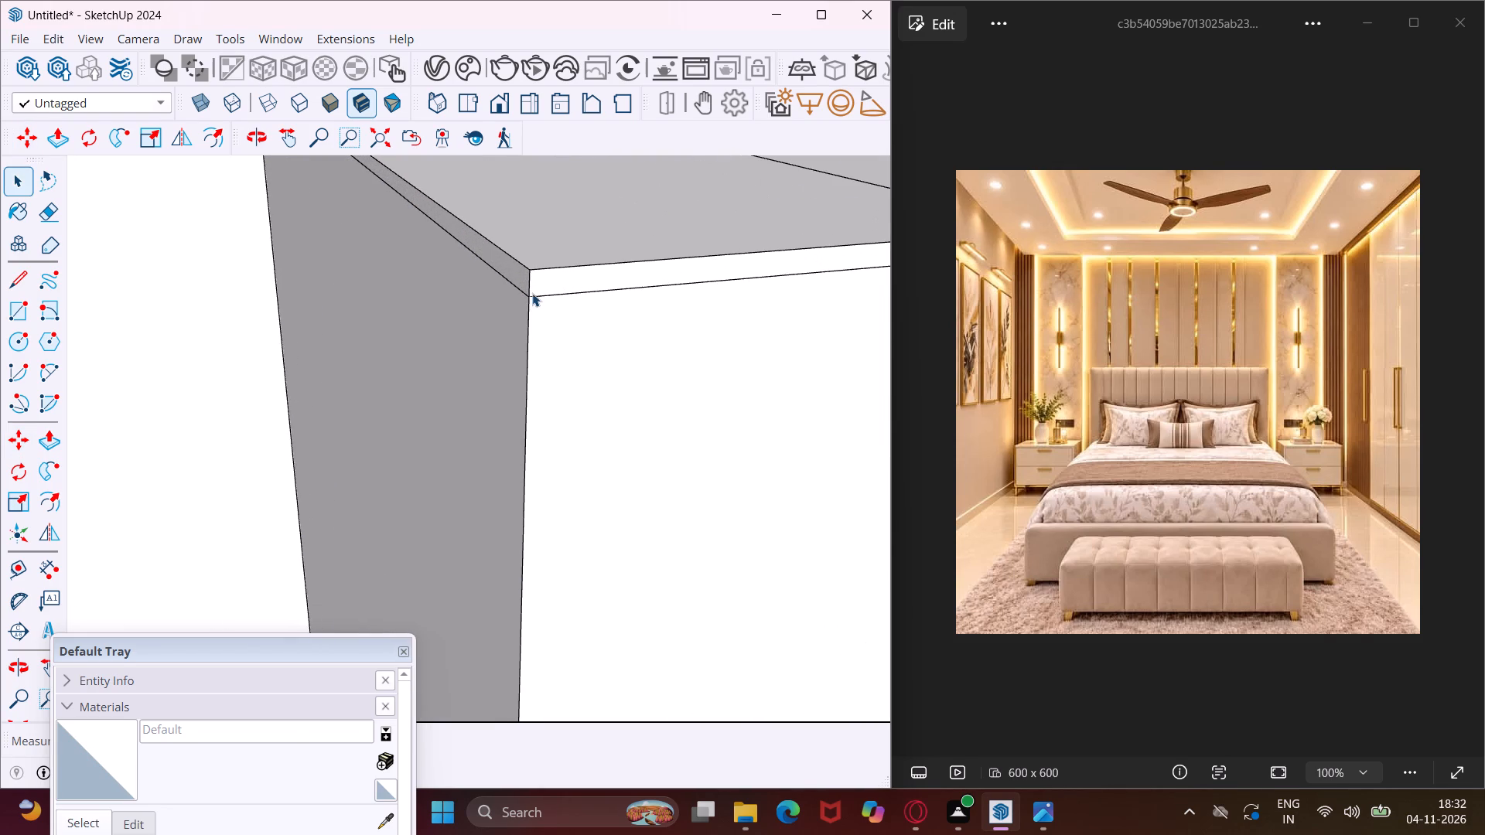
left_click(547, 278)
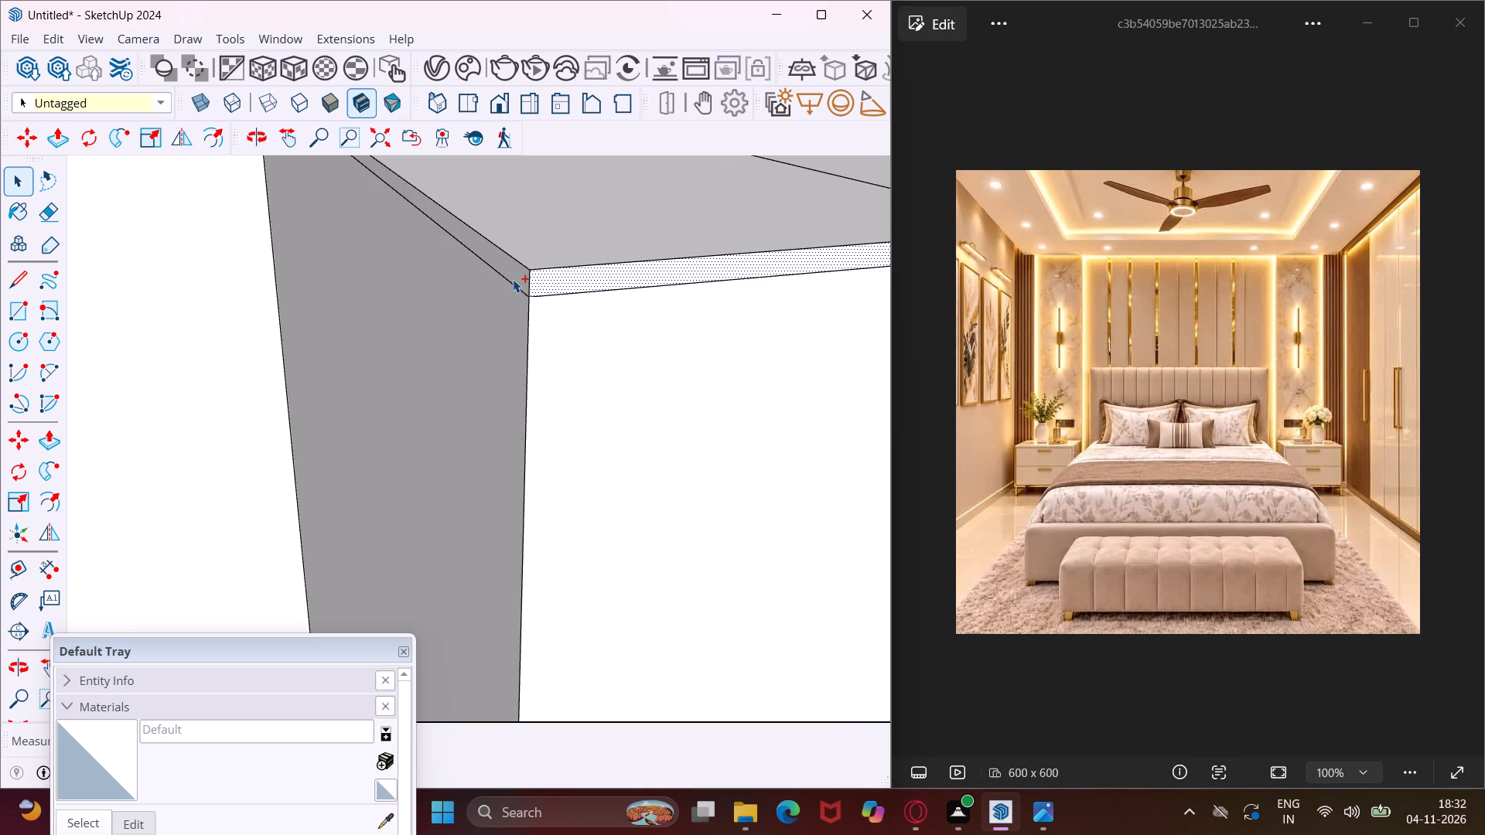
left_click(513, 279, "ctrl")
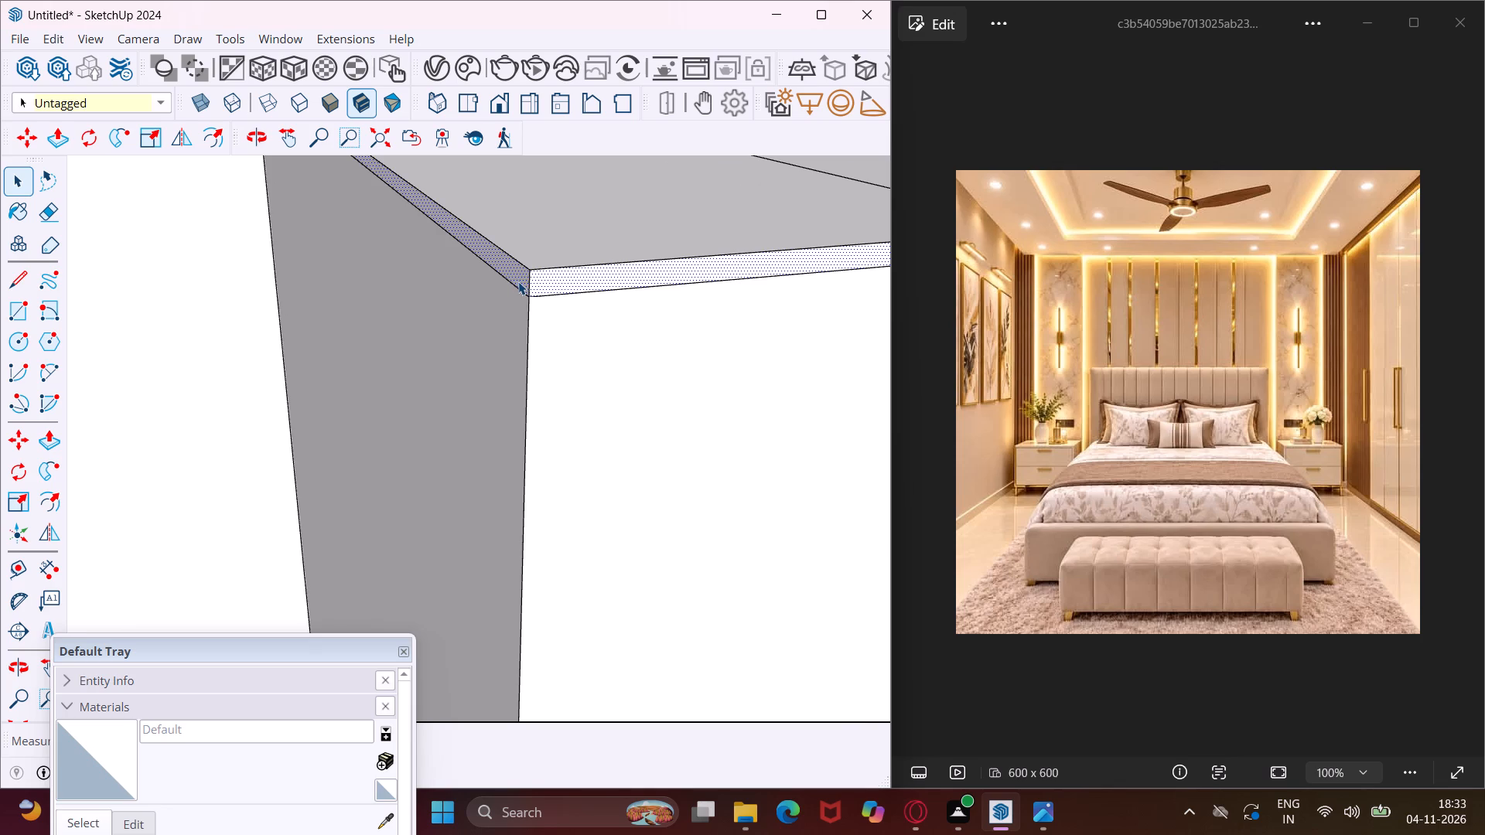
key("Escape")
key("space")
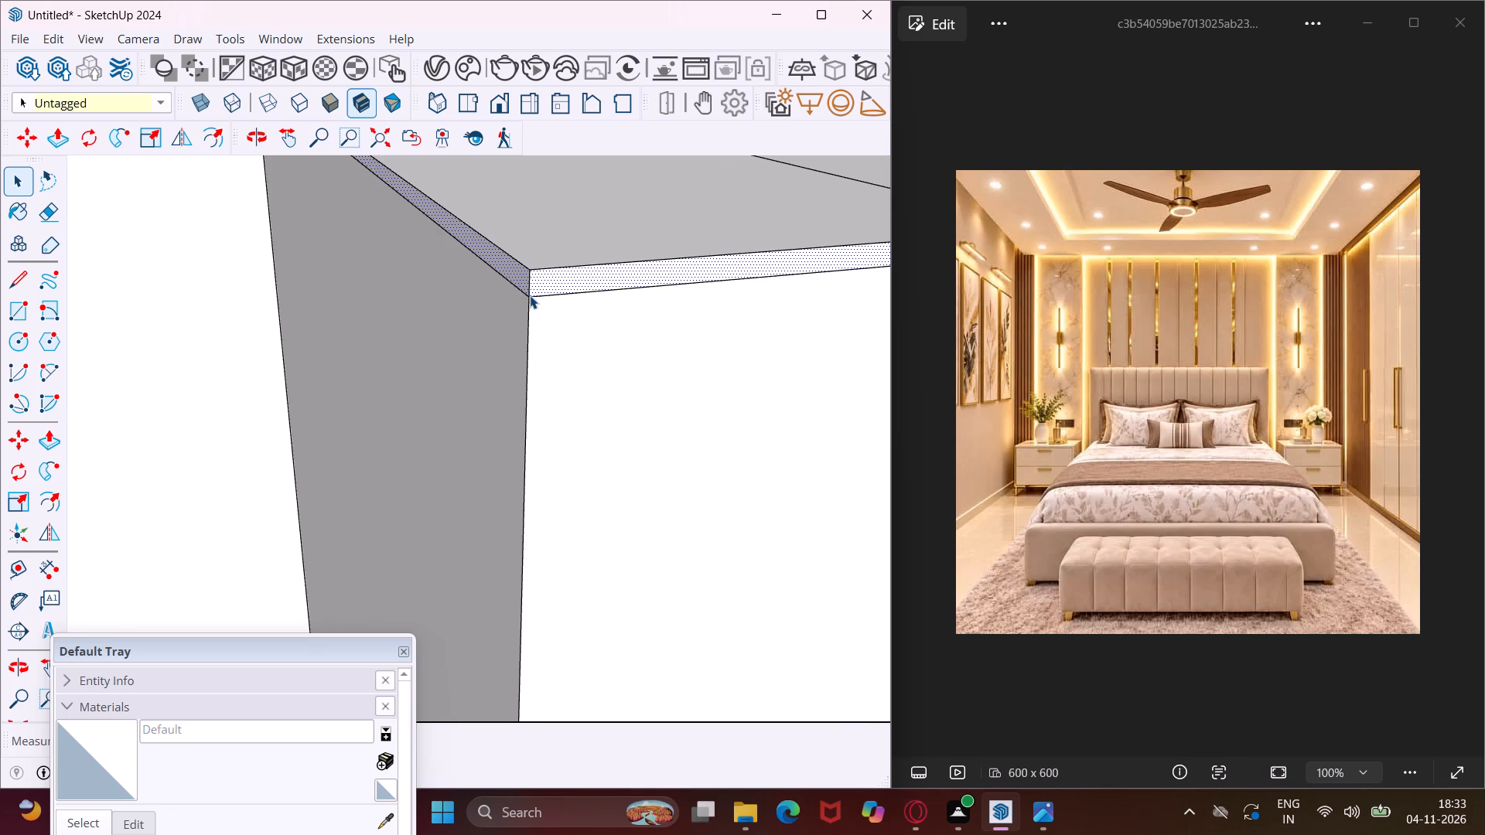
left_click(530, 295)
left_click(534, 294)
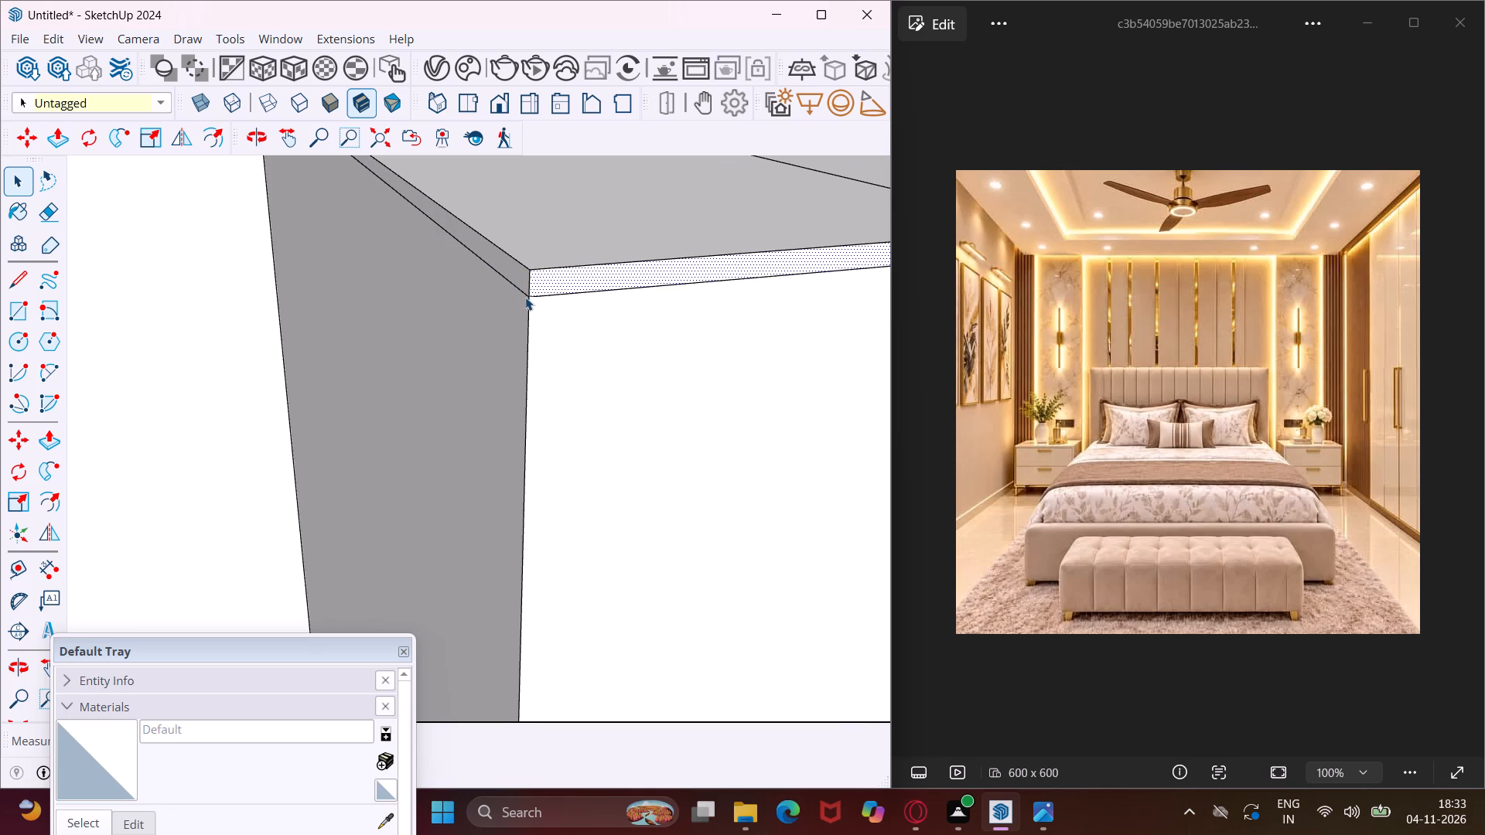
left_click(538, 295)
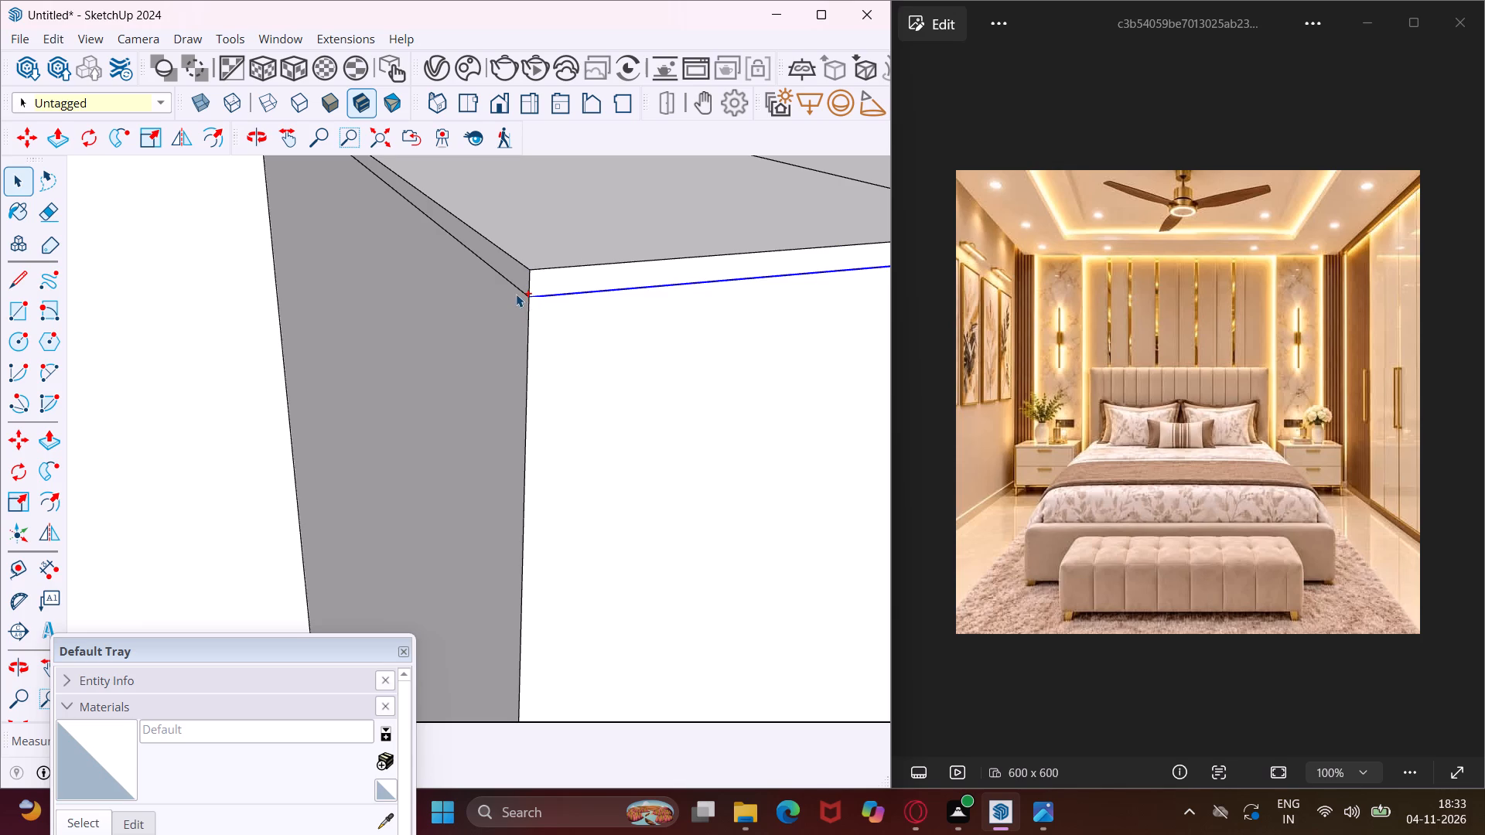
scroll(516, 294, "up", 5, "ctrl")
middle_click_drag(517, 291, 545, 305, "ctrl")
scroll(534, 305, "up", 4, "ctrl")
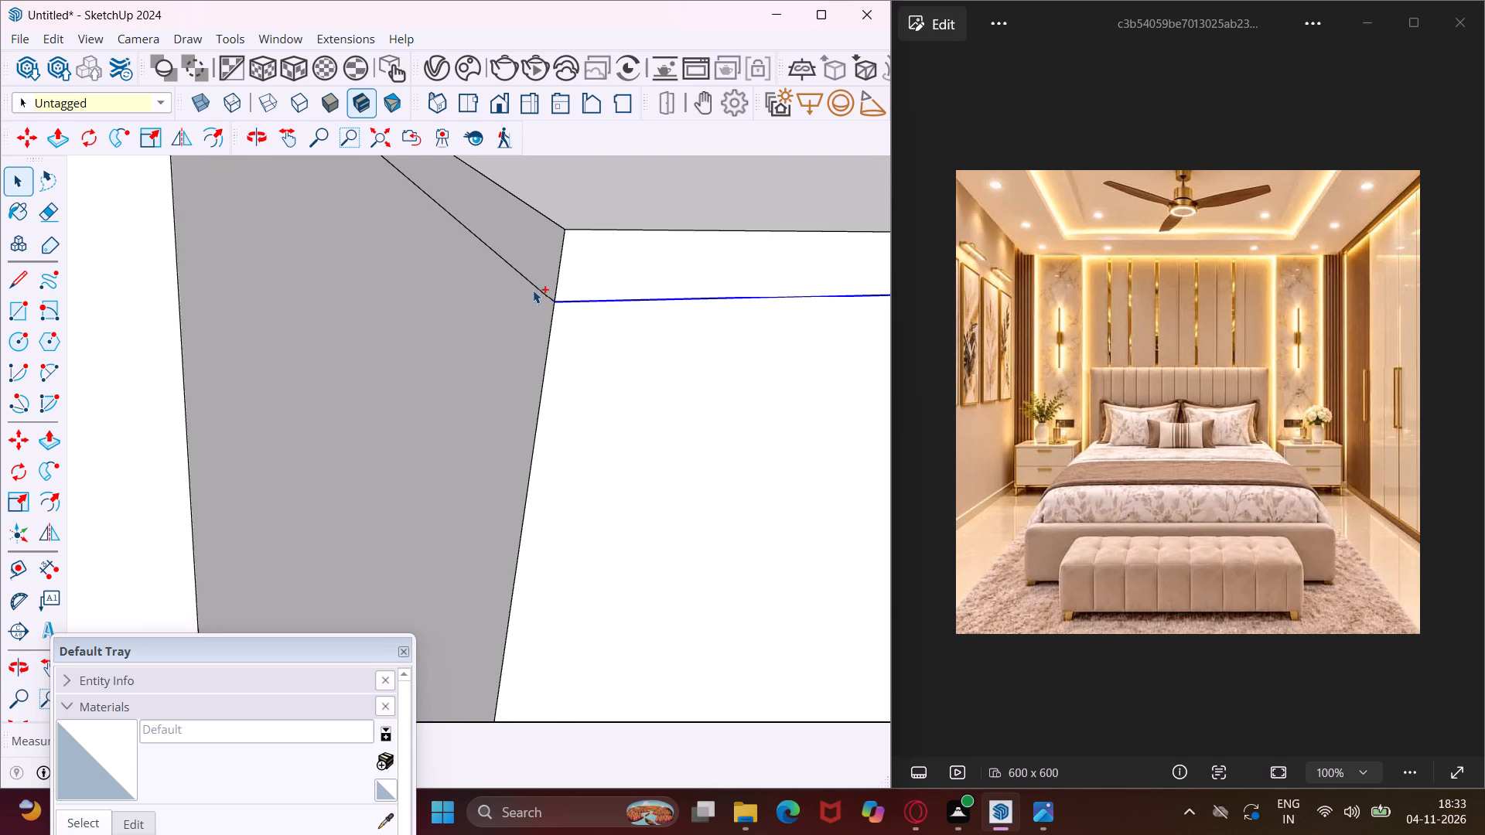
left_click(533, 285, "ctrl")
key("m")
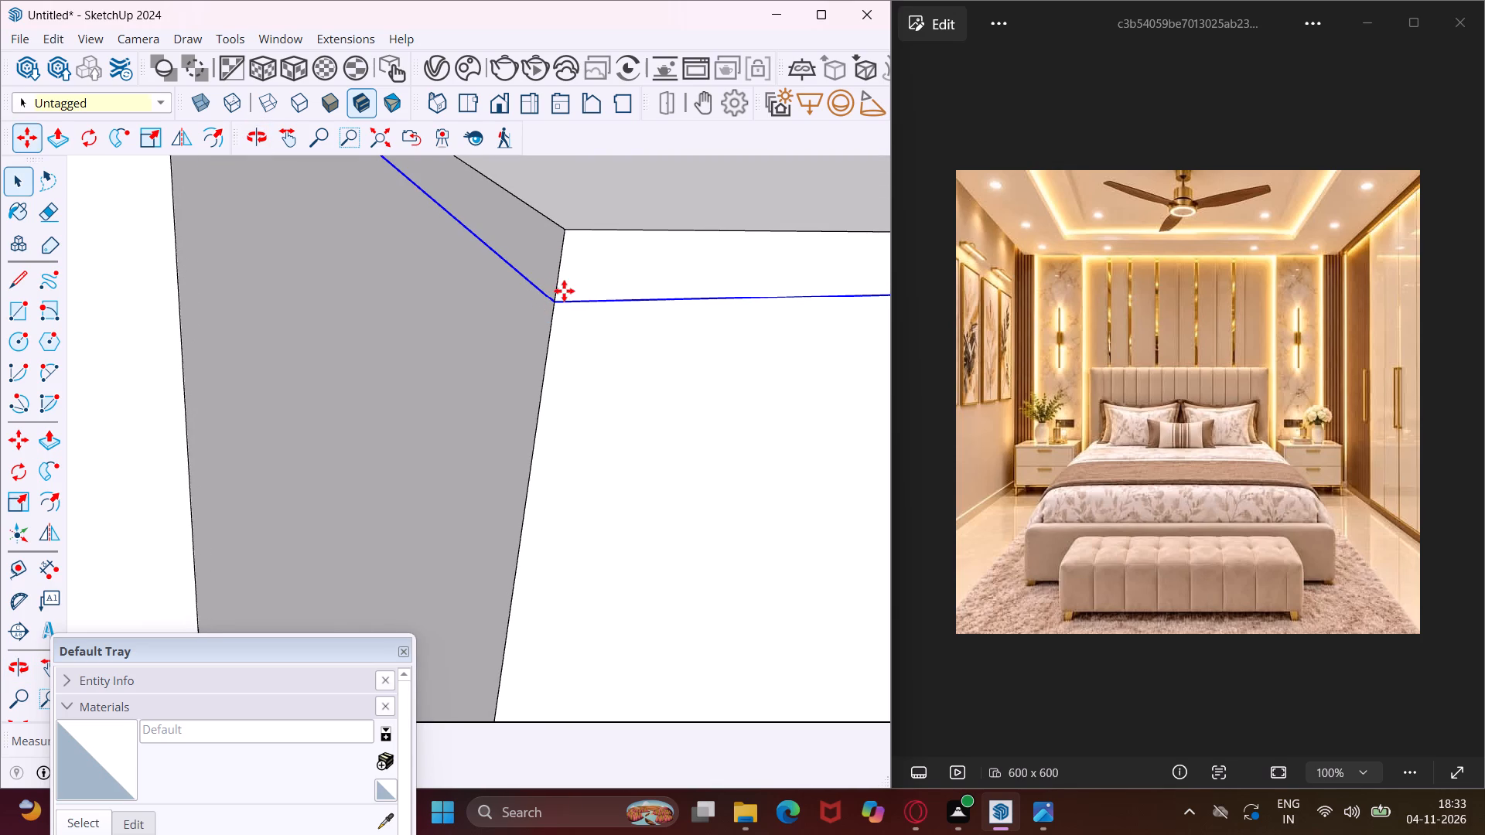
left_click(558, 302)
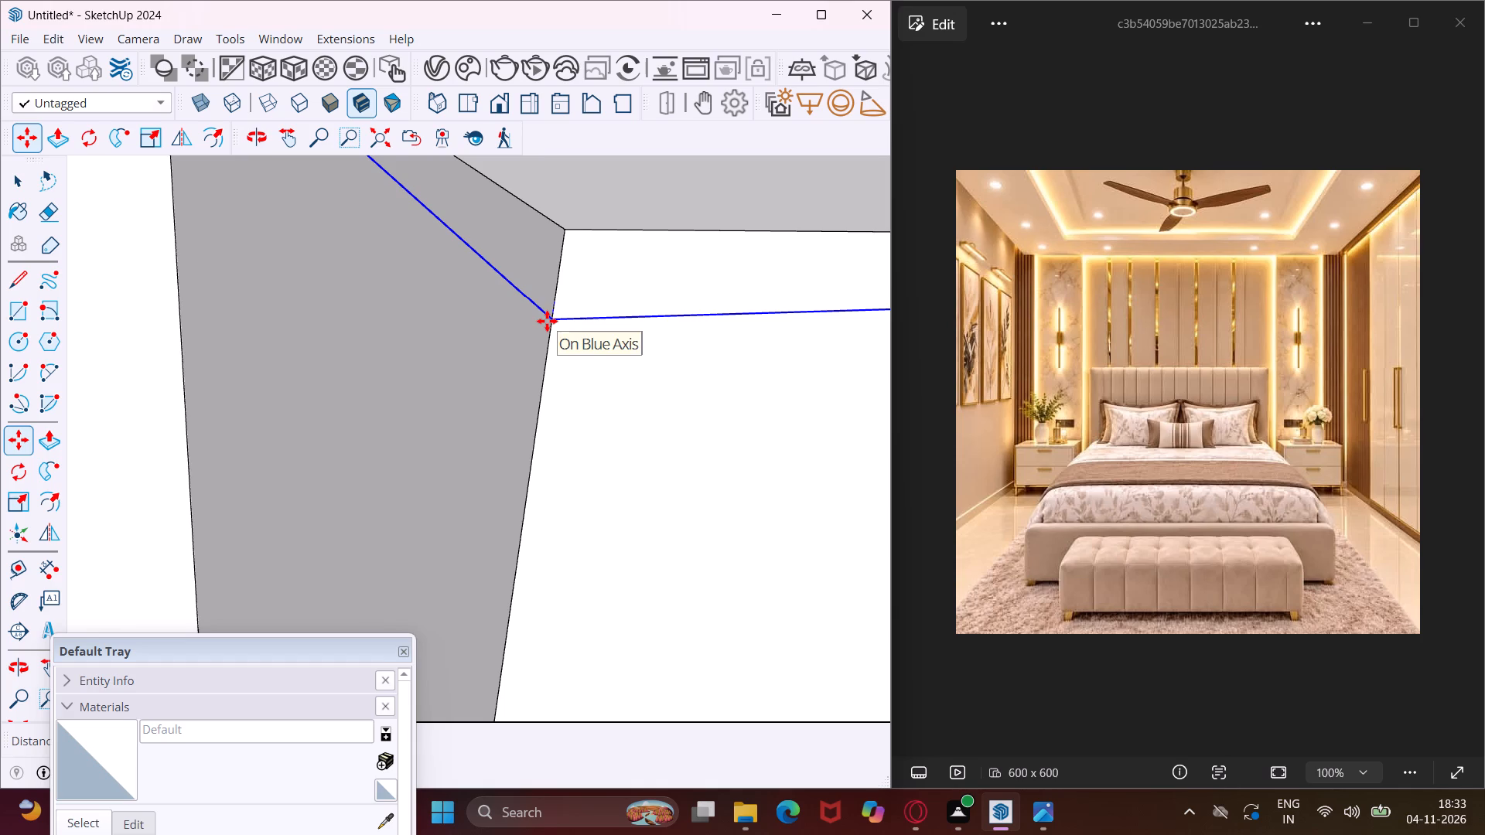
scroll(547, 321, "up", 4)
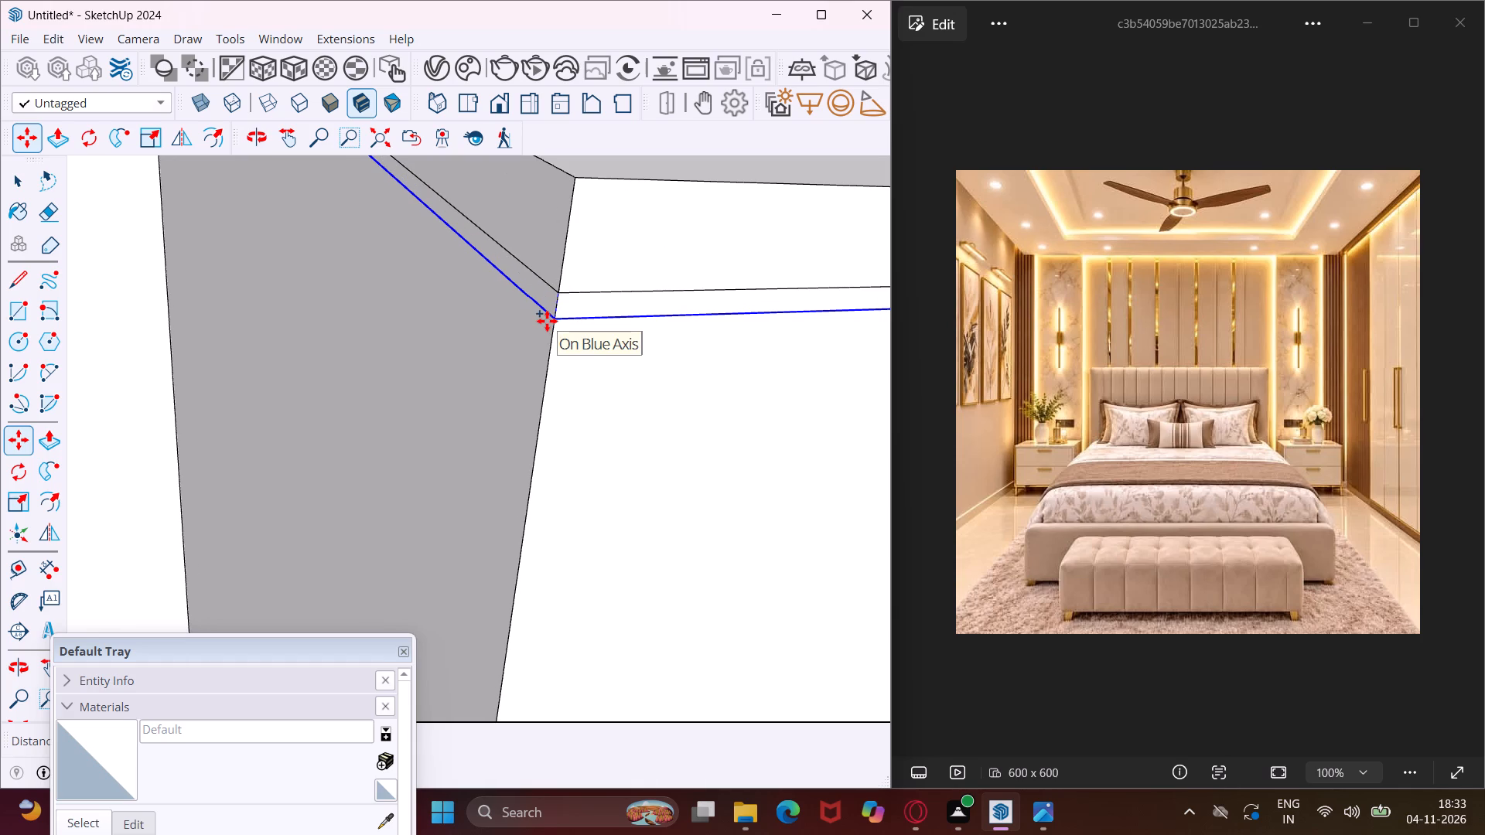
type(".4\"")
key("Return")
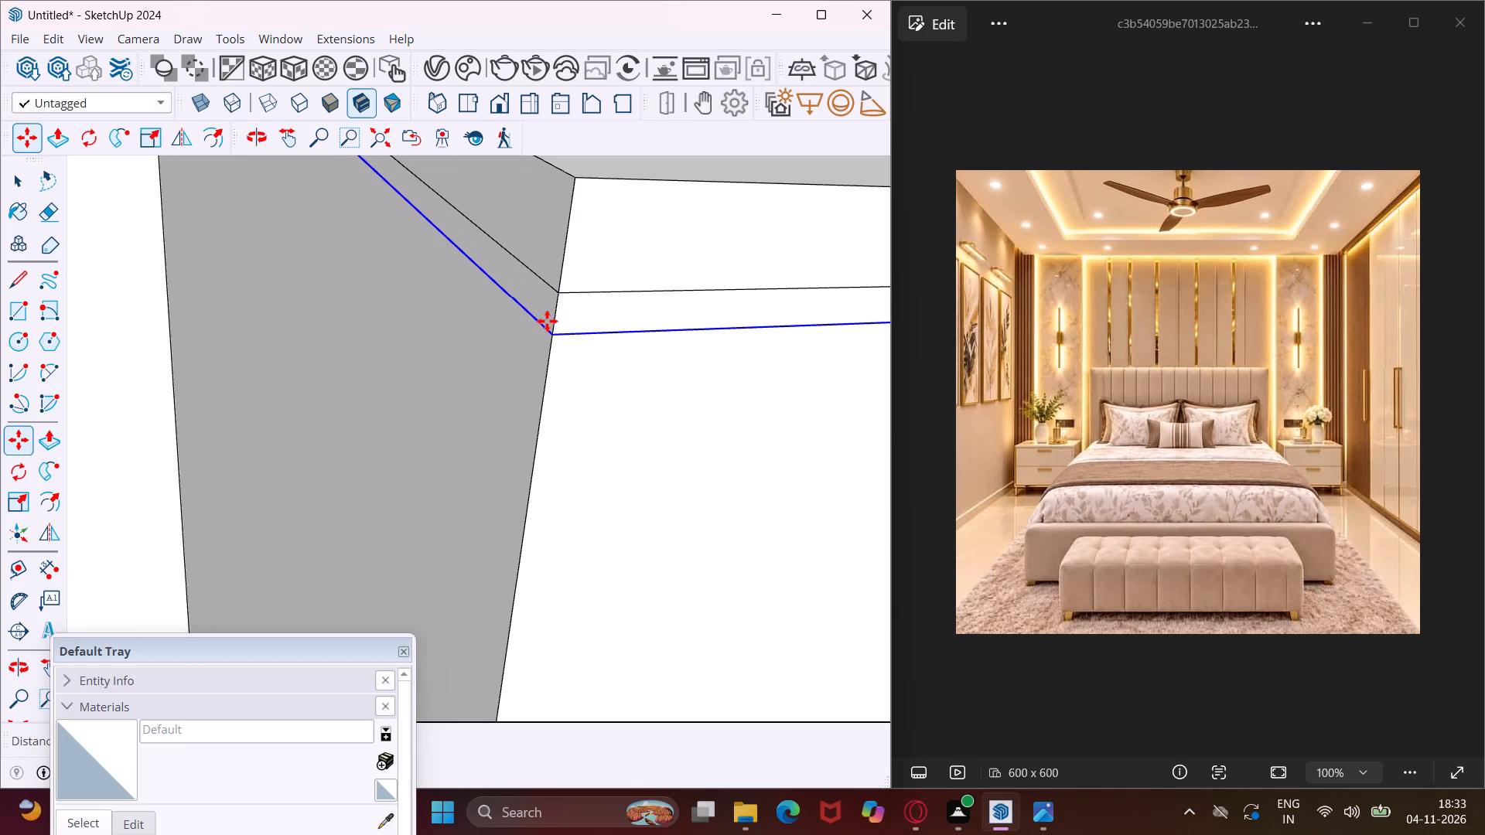
scroll(547, 321, "down", 16)
scroll(547, 321, "down", 5)
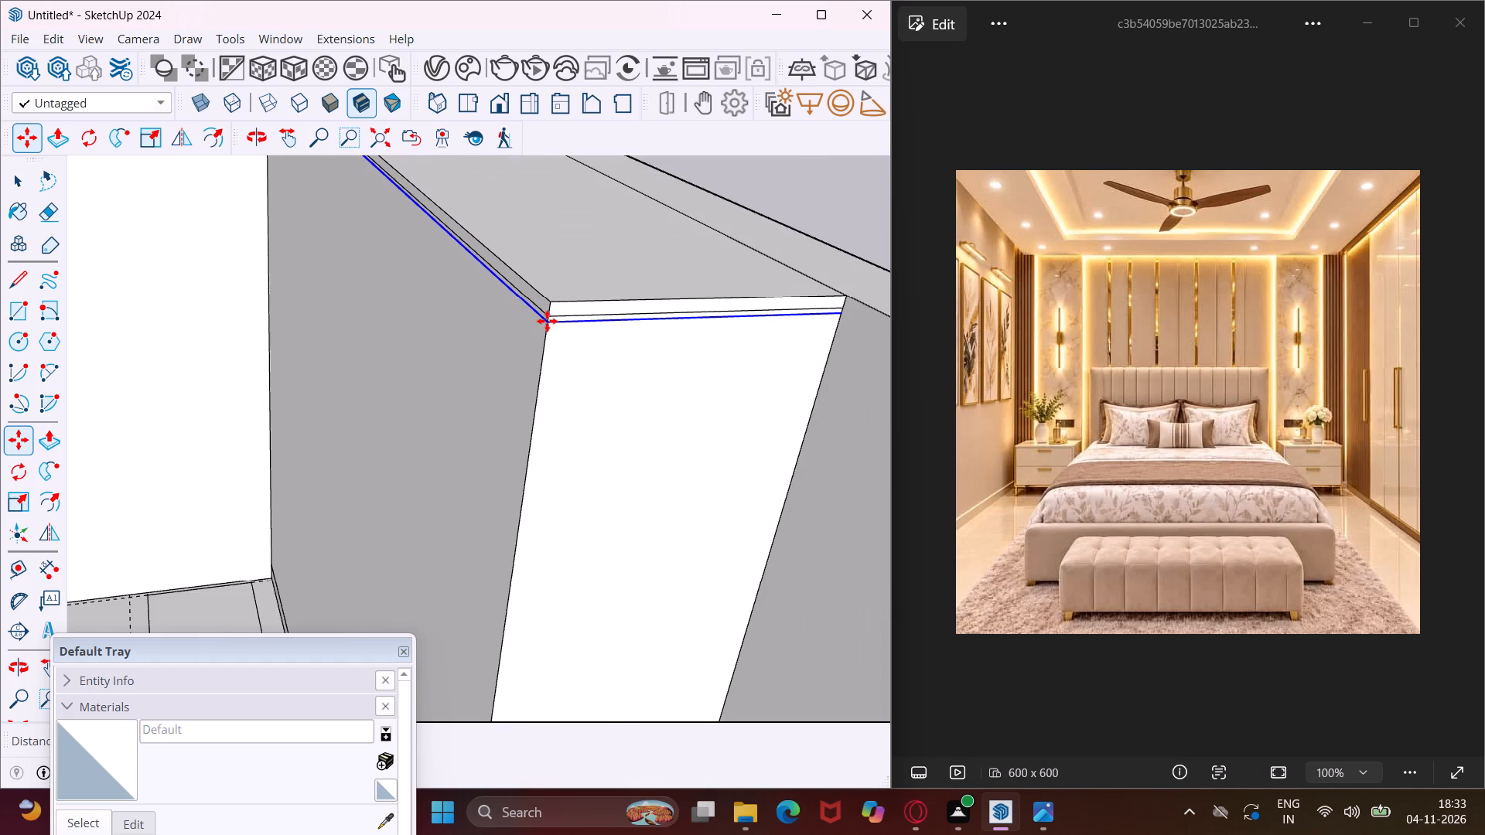
scroll(547, 321, "down", 12)
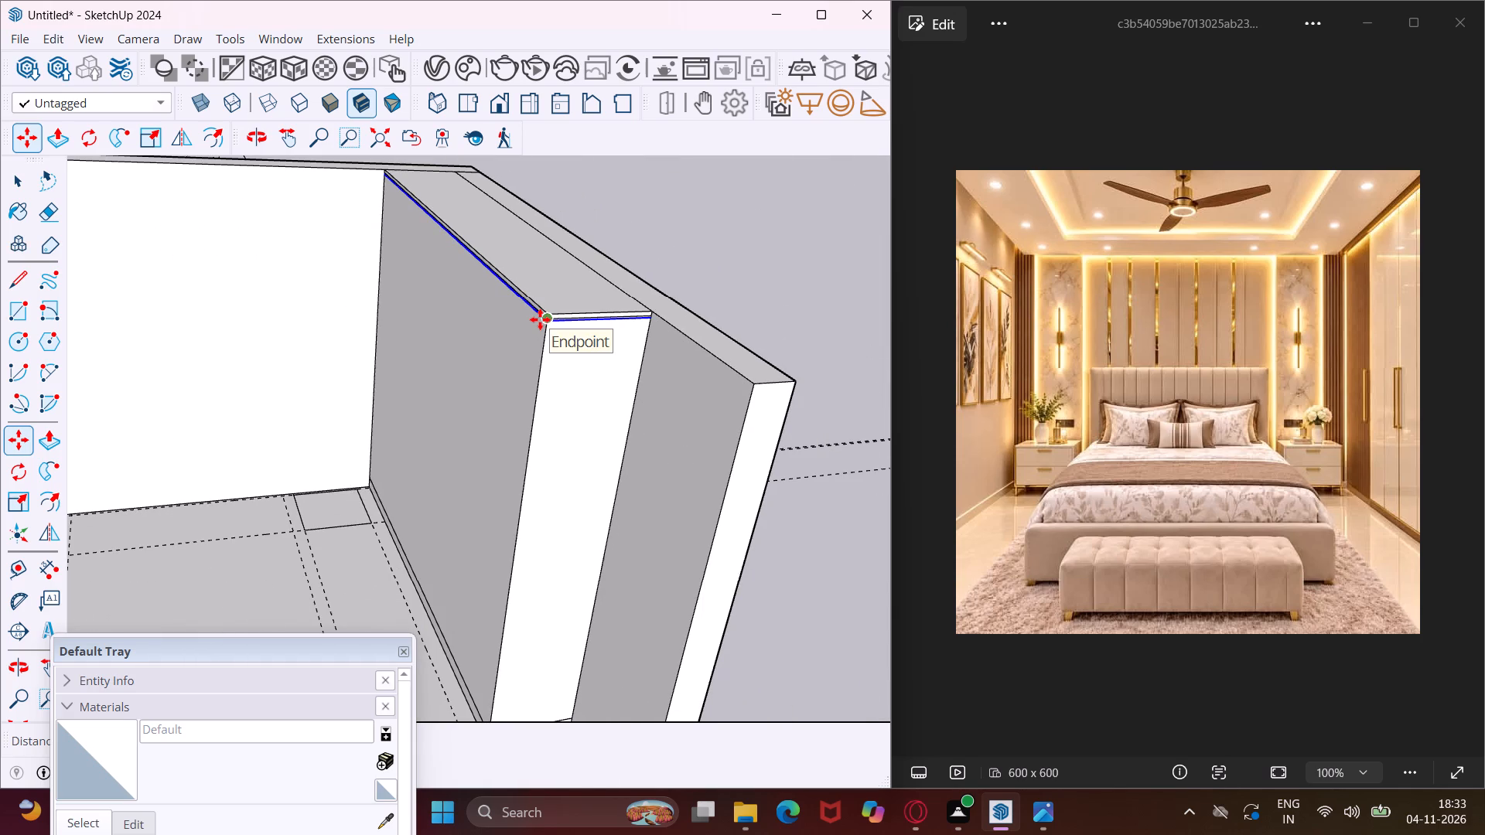
key("Escape")
key("space")
Copy the vertical edge at the wall end of the wardrobe front to its free end, dividing the span into 6 equal door panels.
middle_click_drag(449, 295, 856, 356)
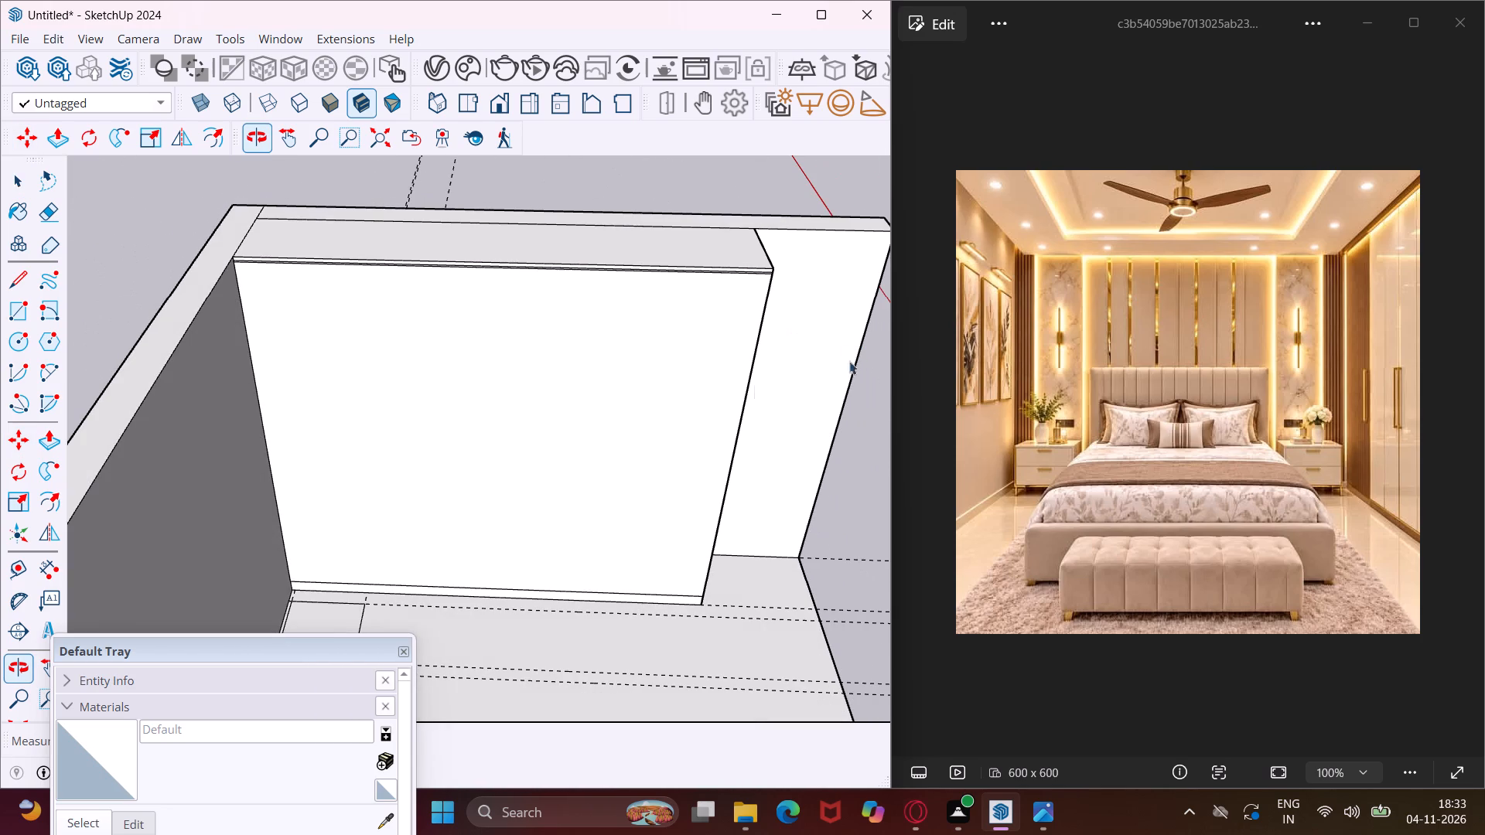
scroll(241, 291, "up", 5)
left_click(235, 283)
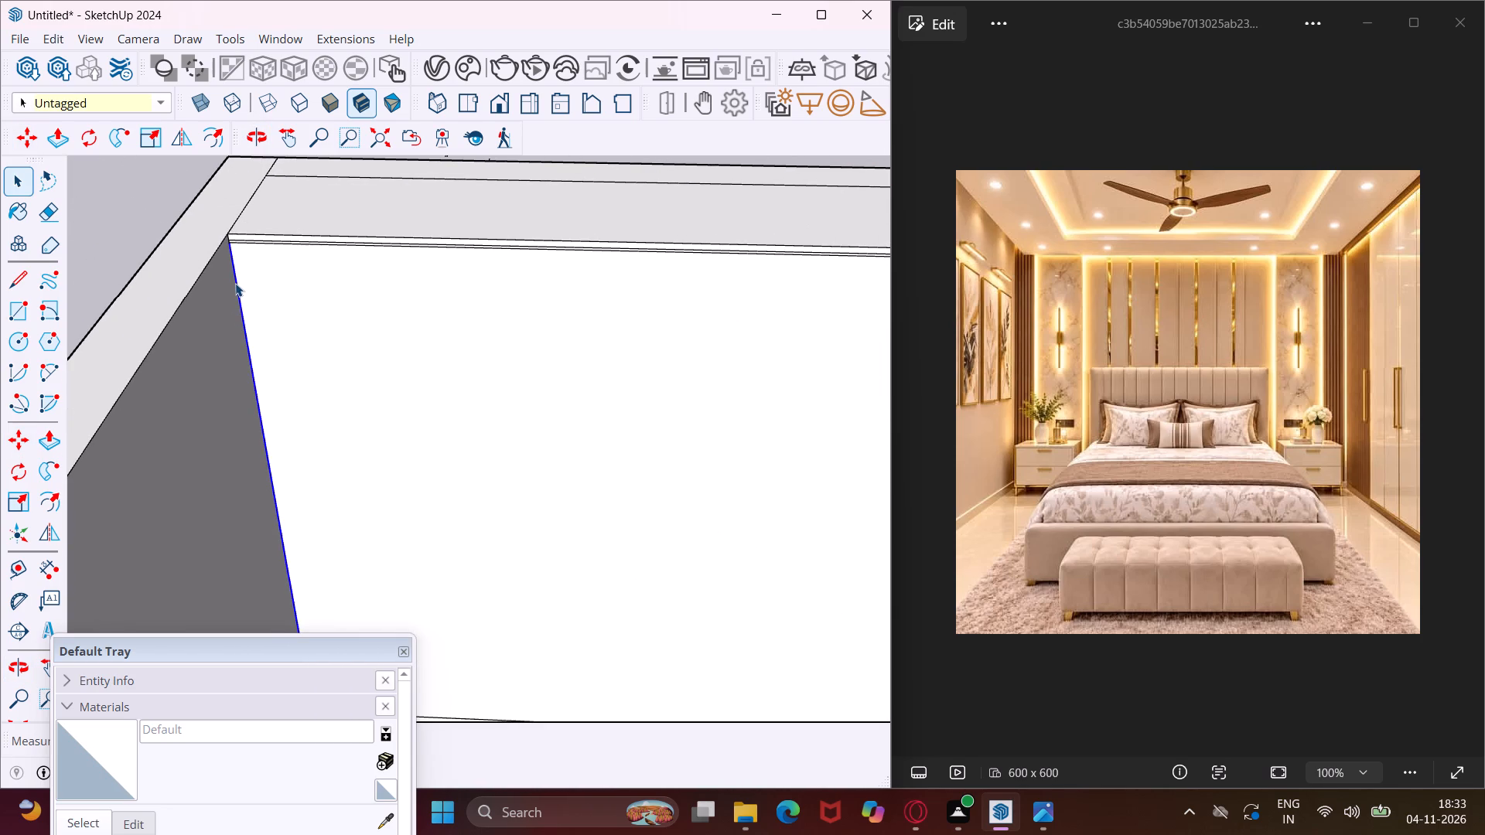
key("m")
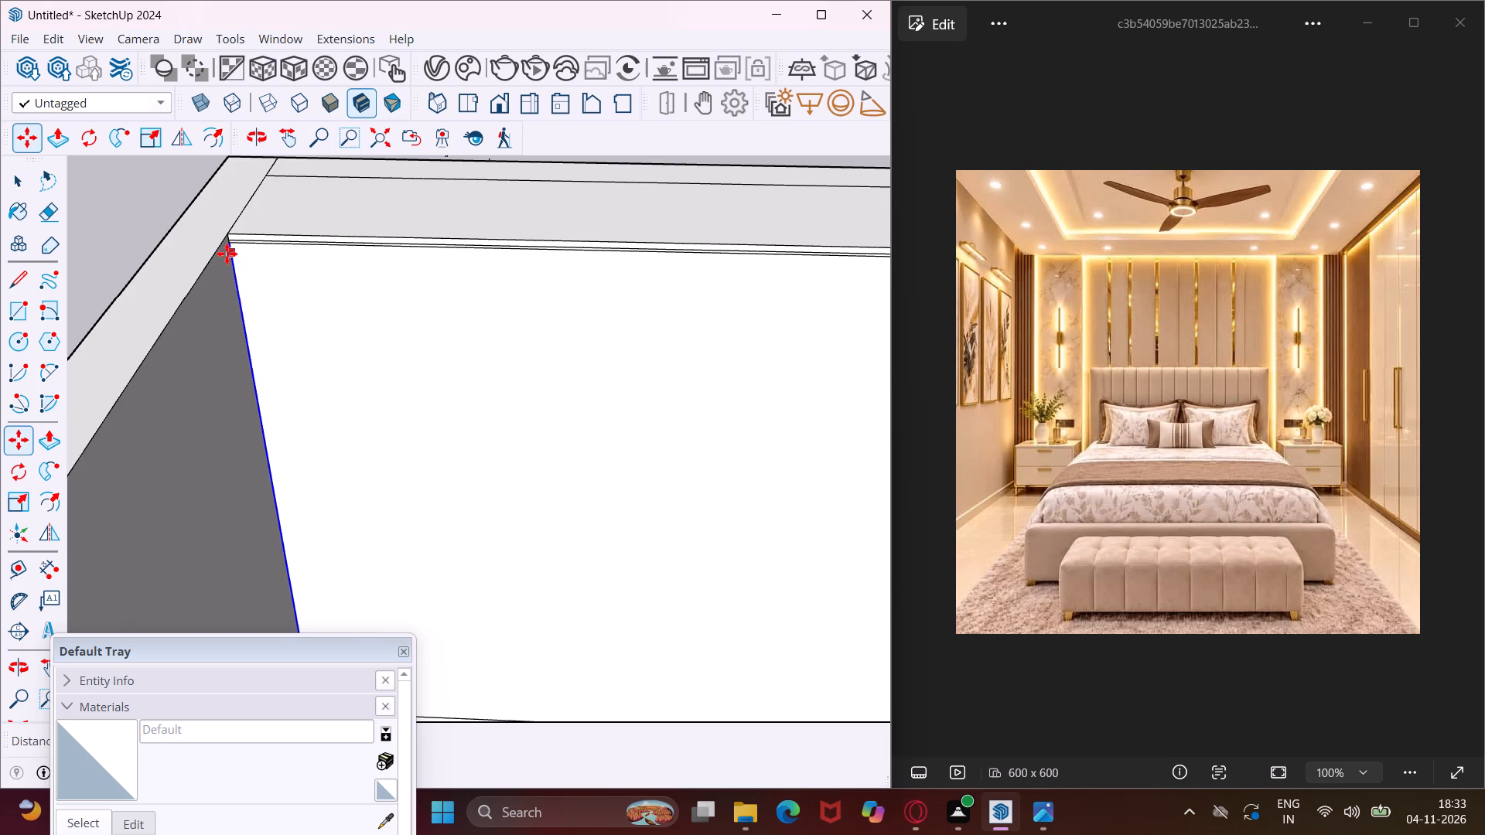
scroll(227, 254, "up", 3)
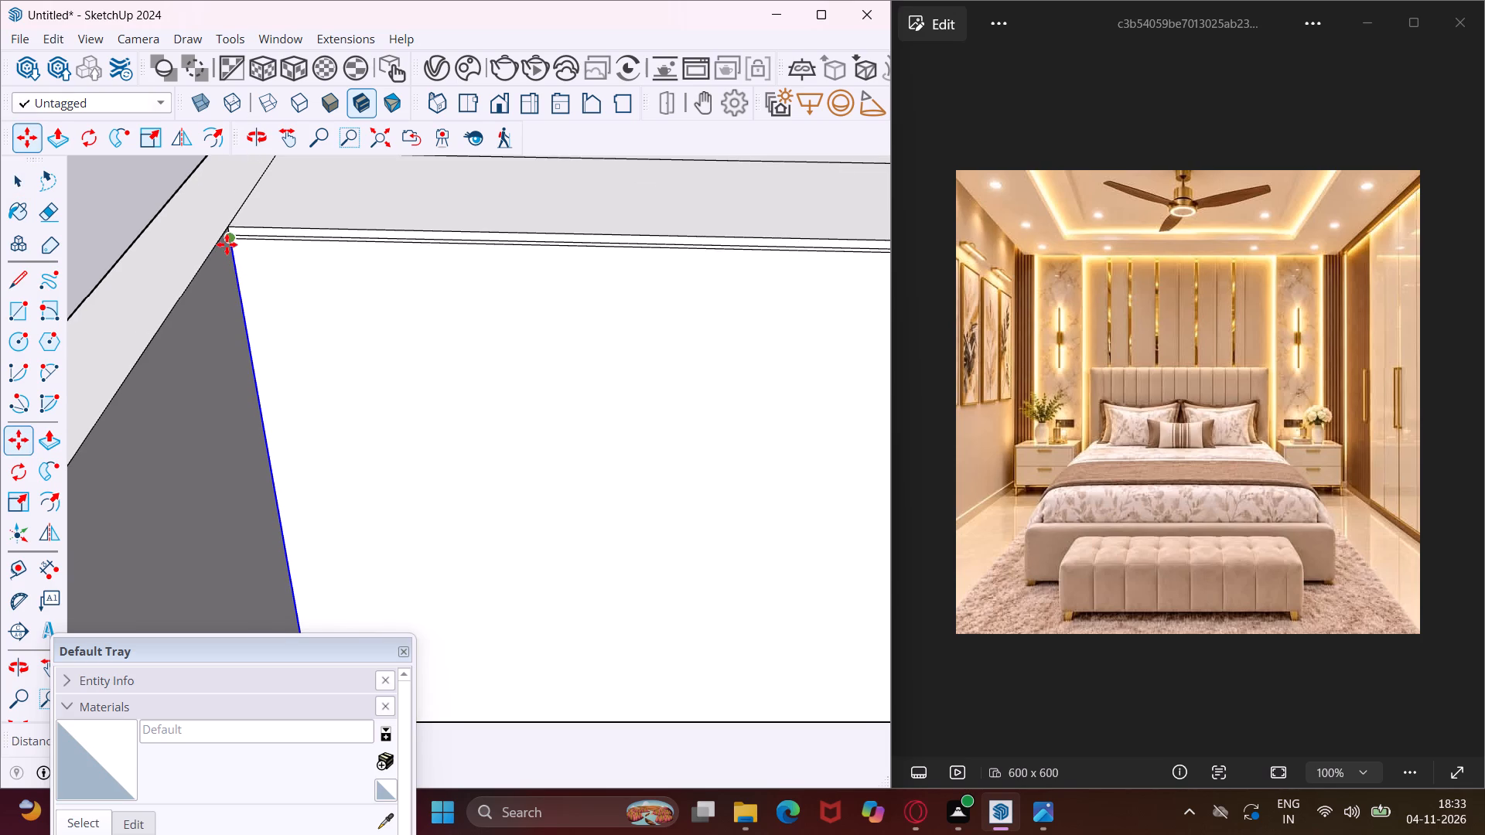
left_click(232, 242)
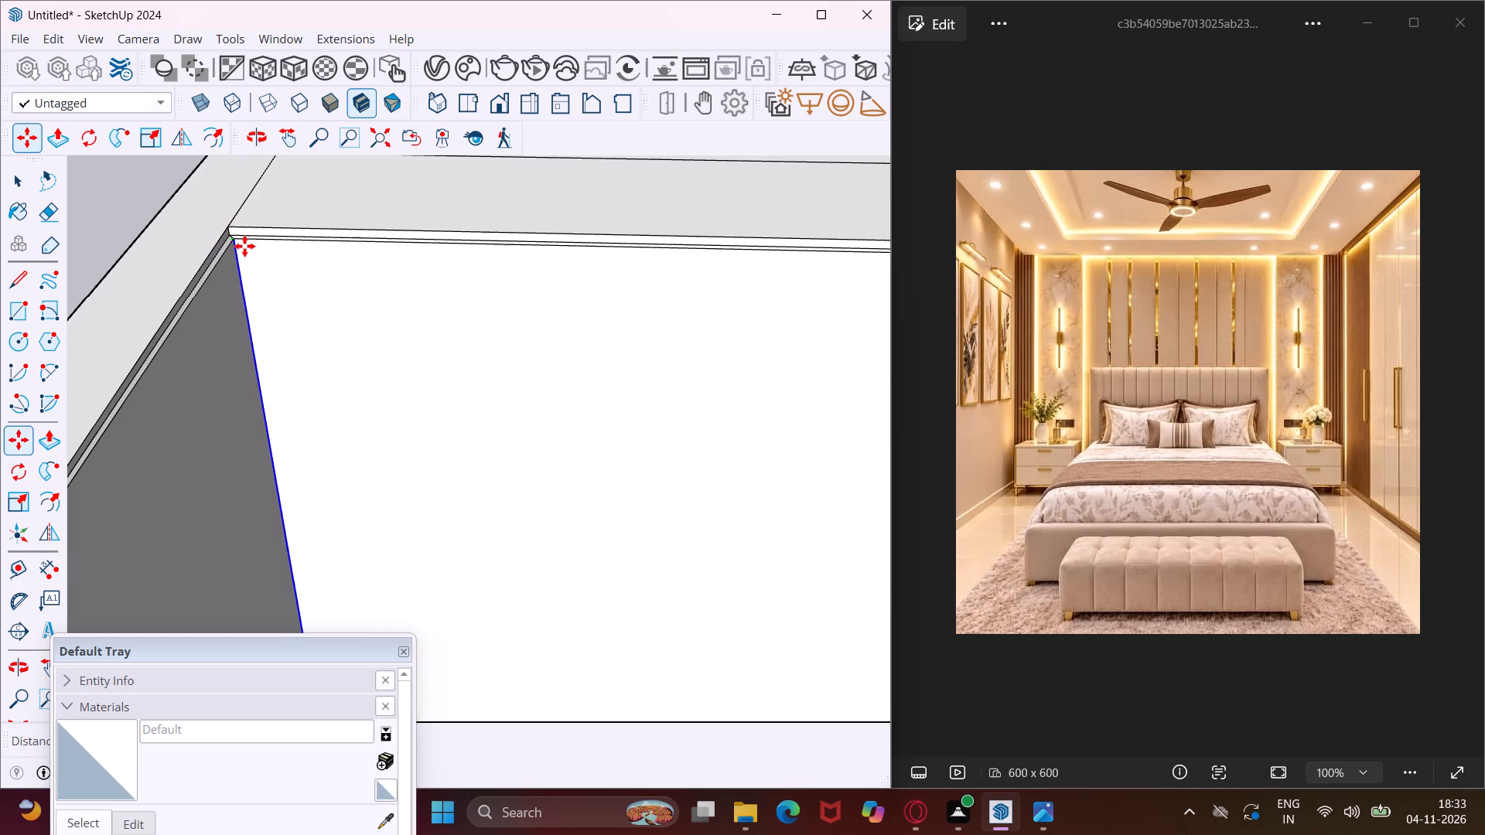
scroll(244, 246, "down", 9)
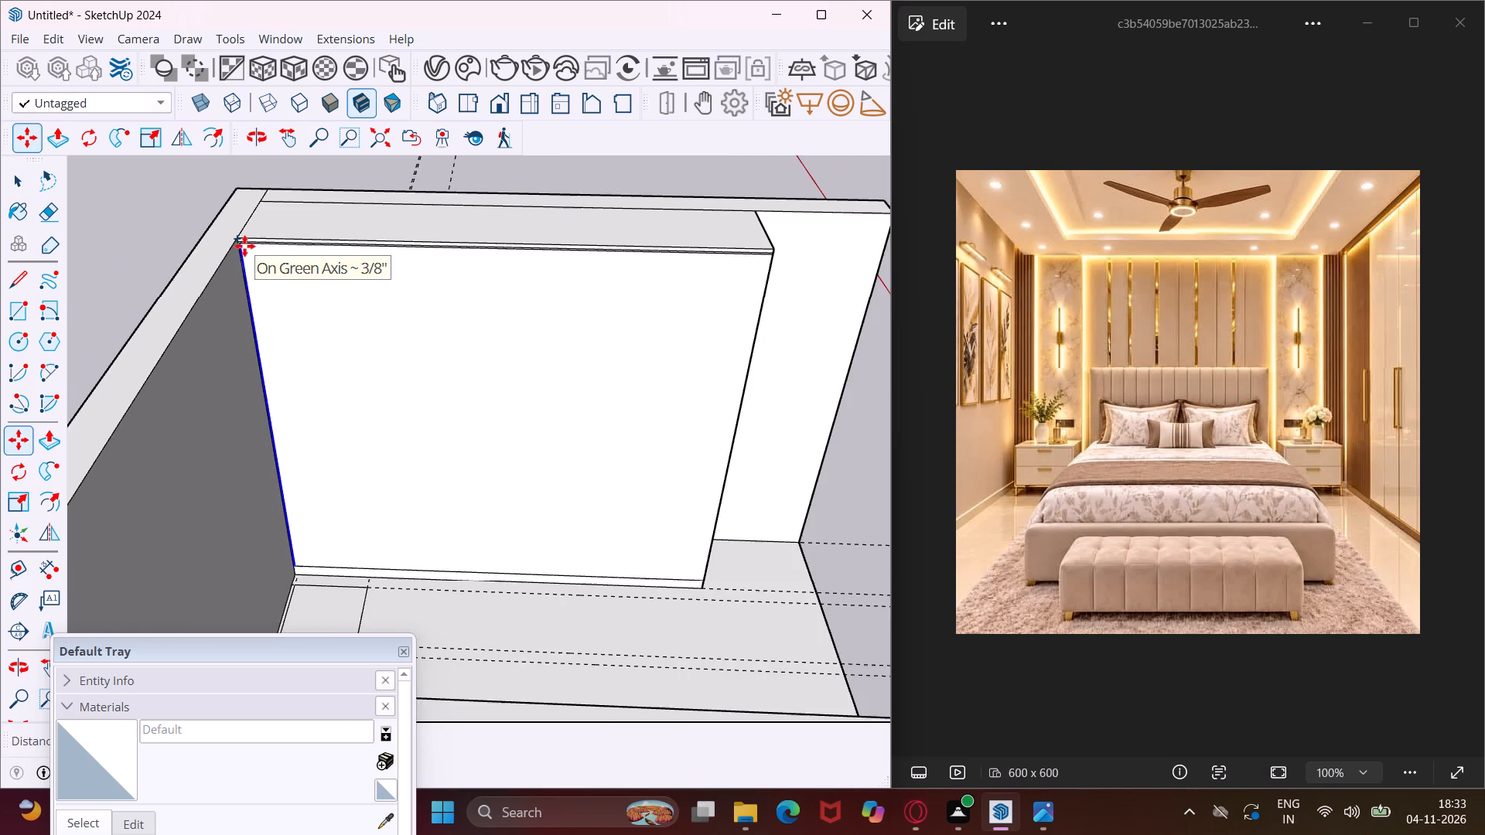
scroll(244, 246, "down", 2)
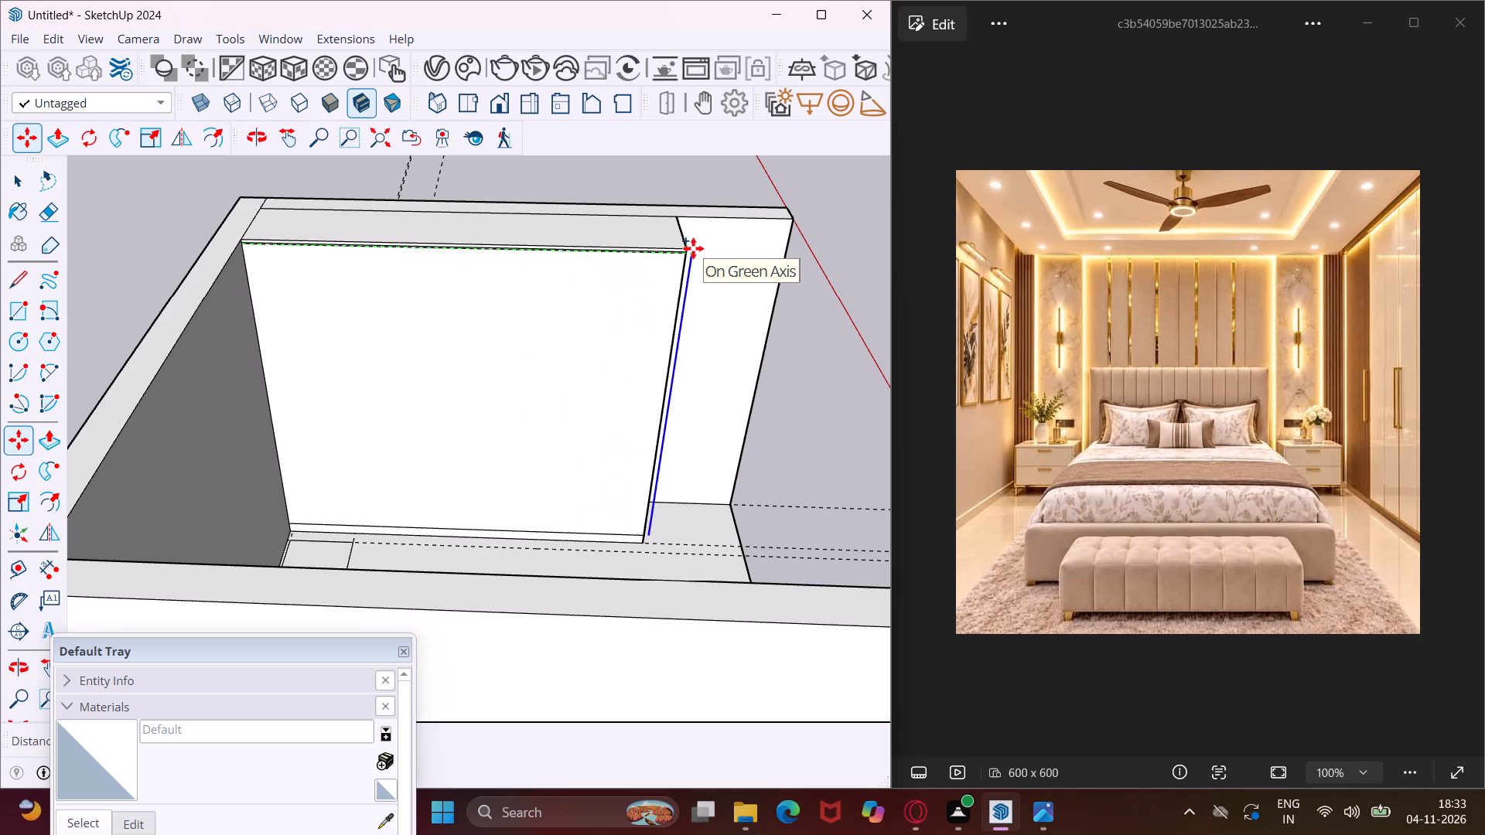
scroll(685, 250, "up", 17)
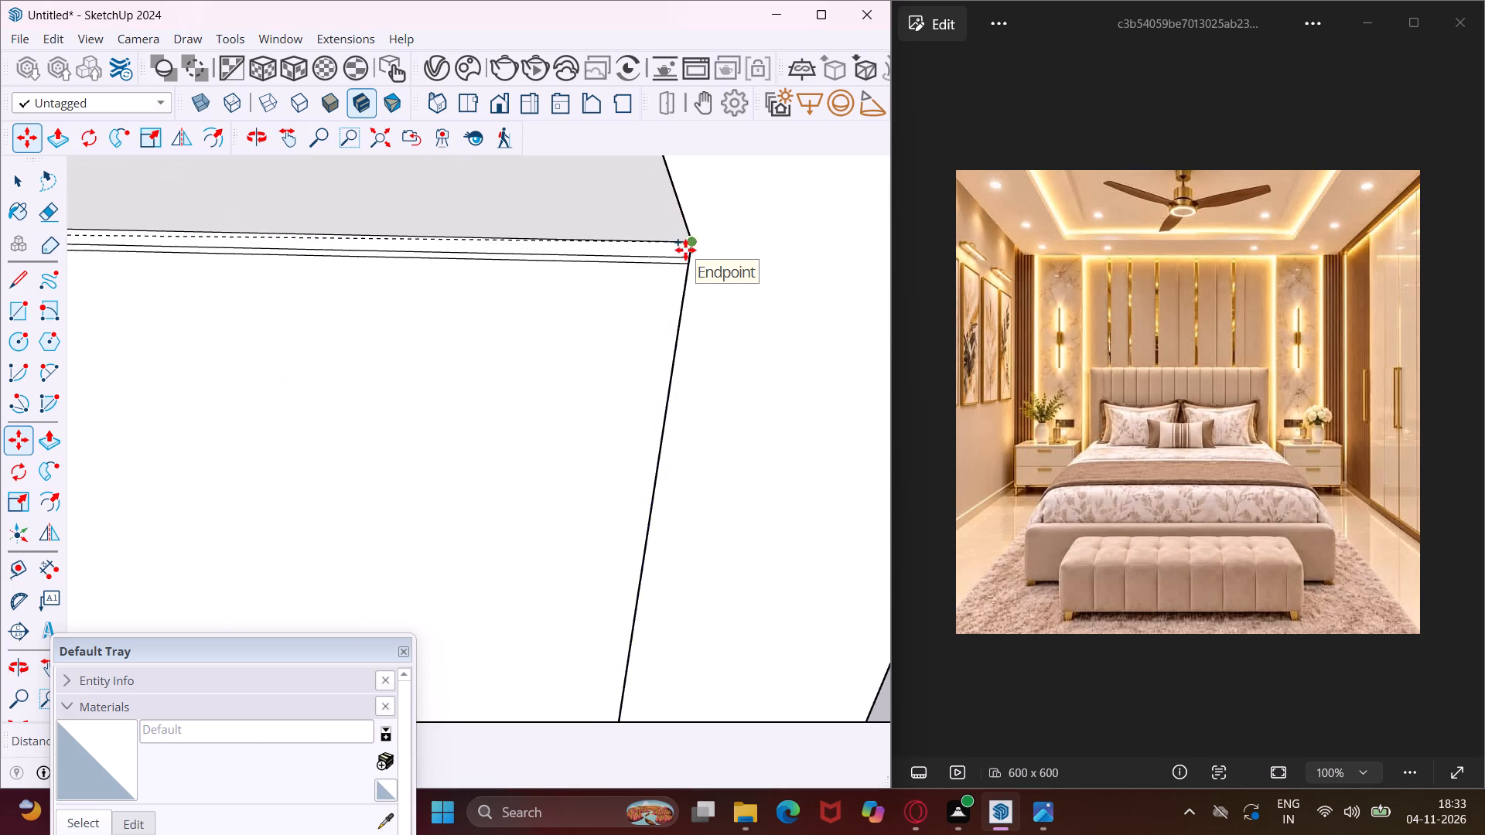
scroll(685, 250, "up", 13)
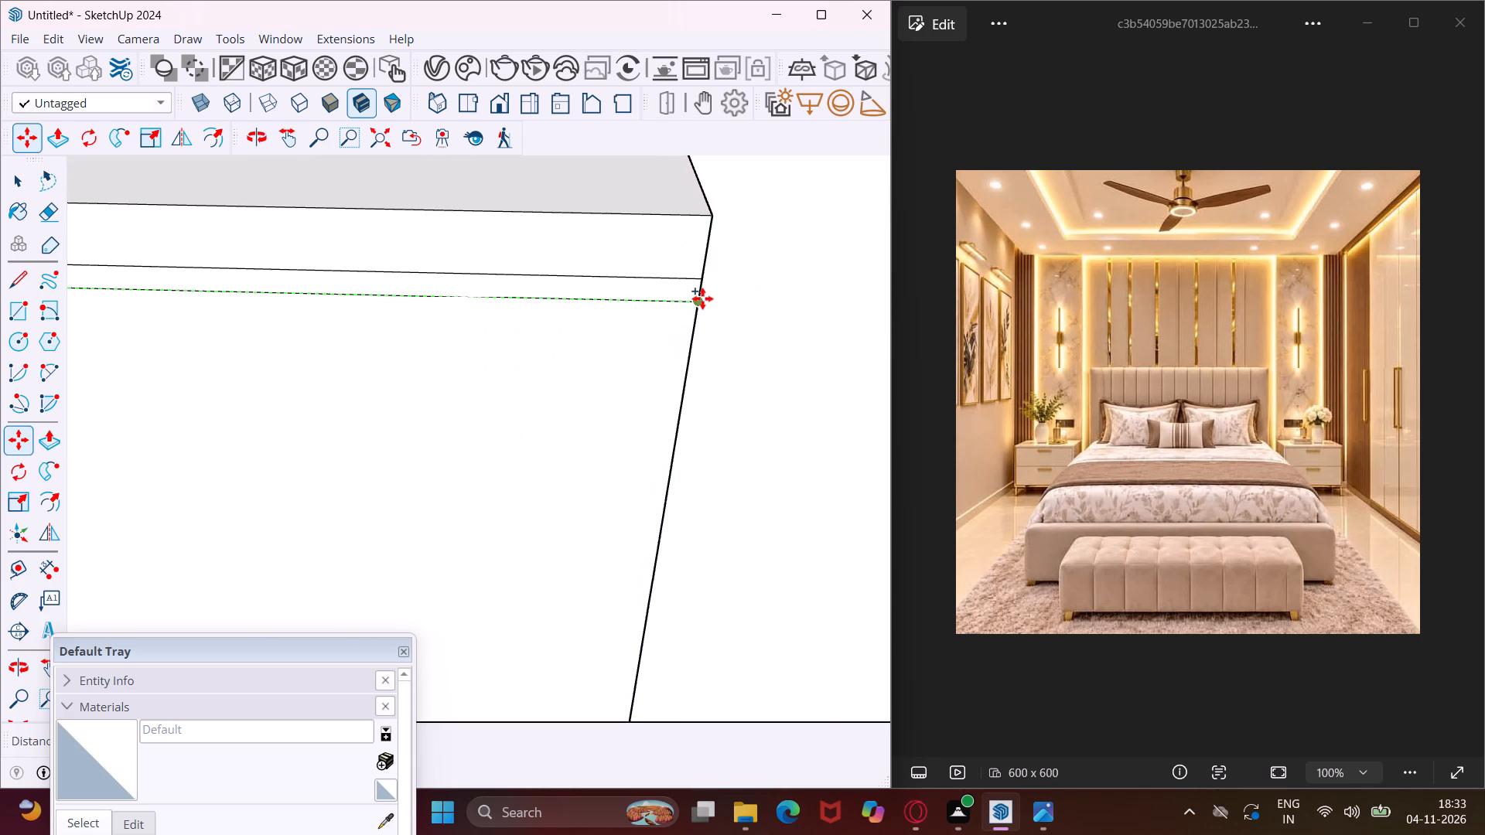
left_click(698, 302)
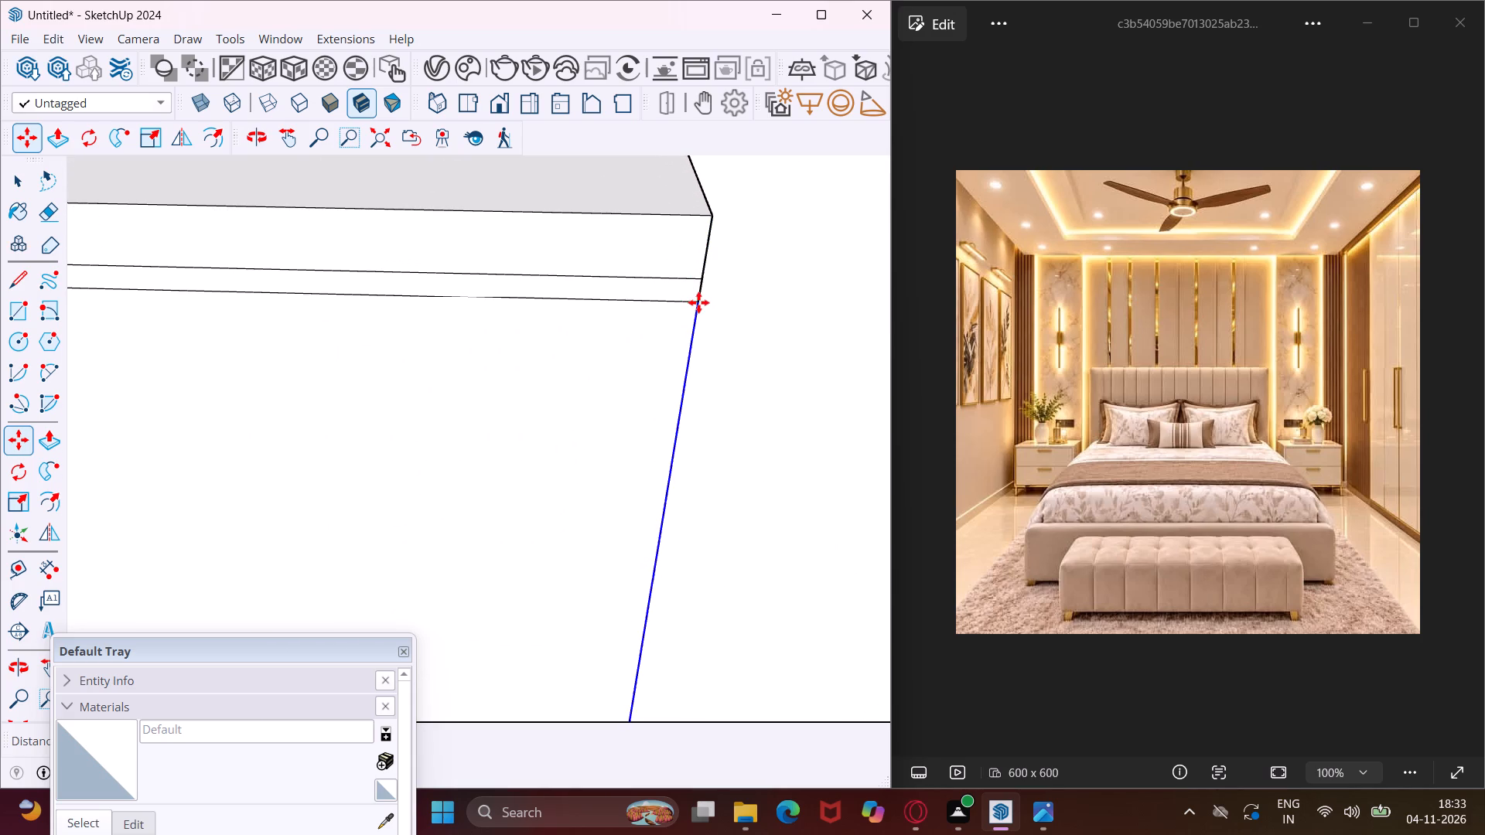
key("slash")
key("6")
key("Return")
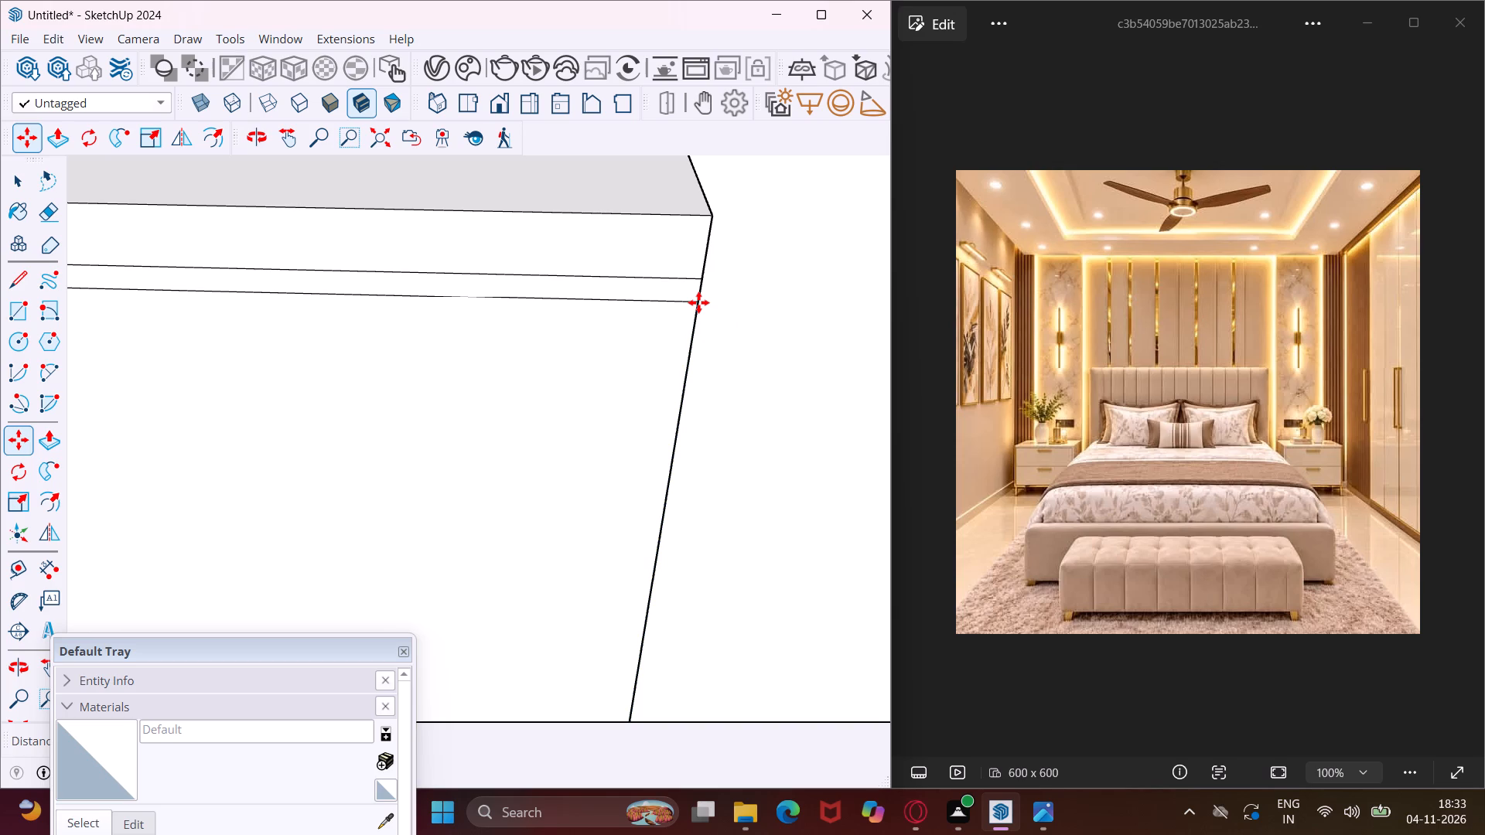
scroll(698, 302, "down", 14)
scroll(657, 317, "down", 8)
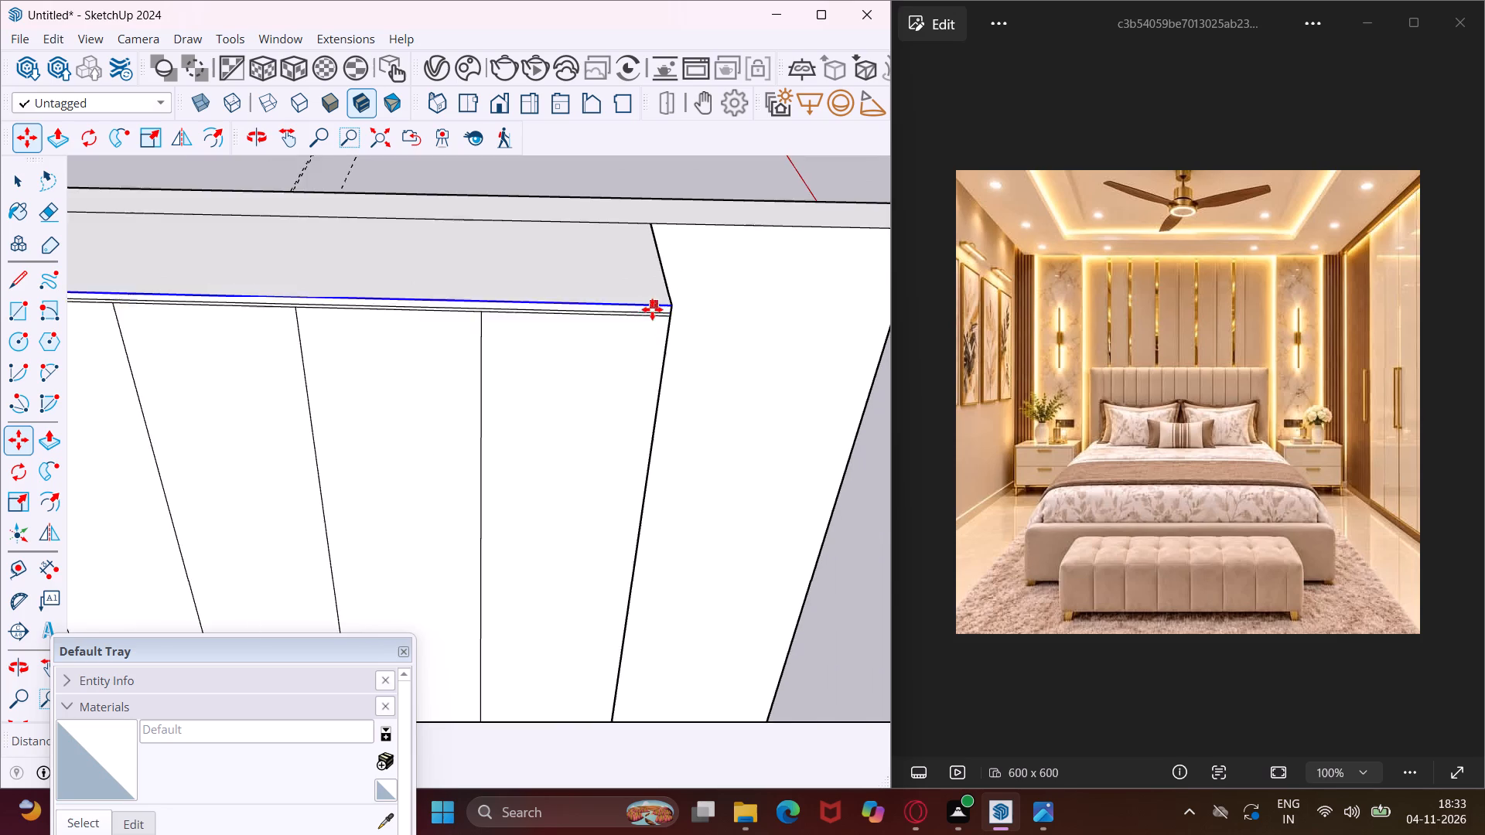
scroll(652, 309, "down", 11)
key("Escape")
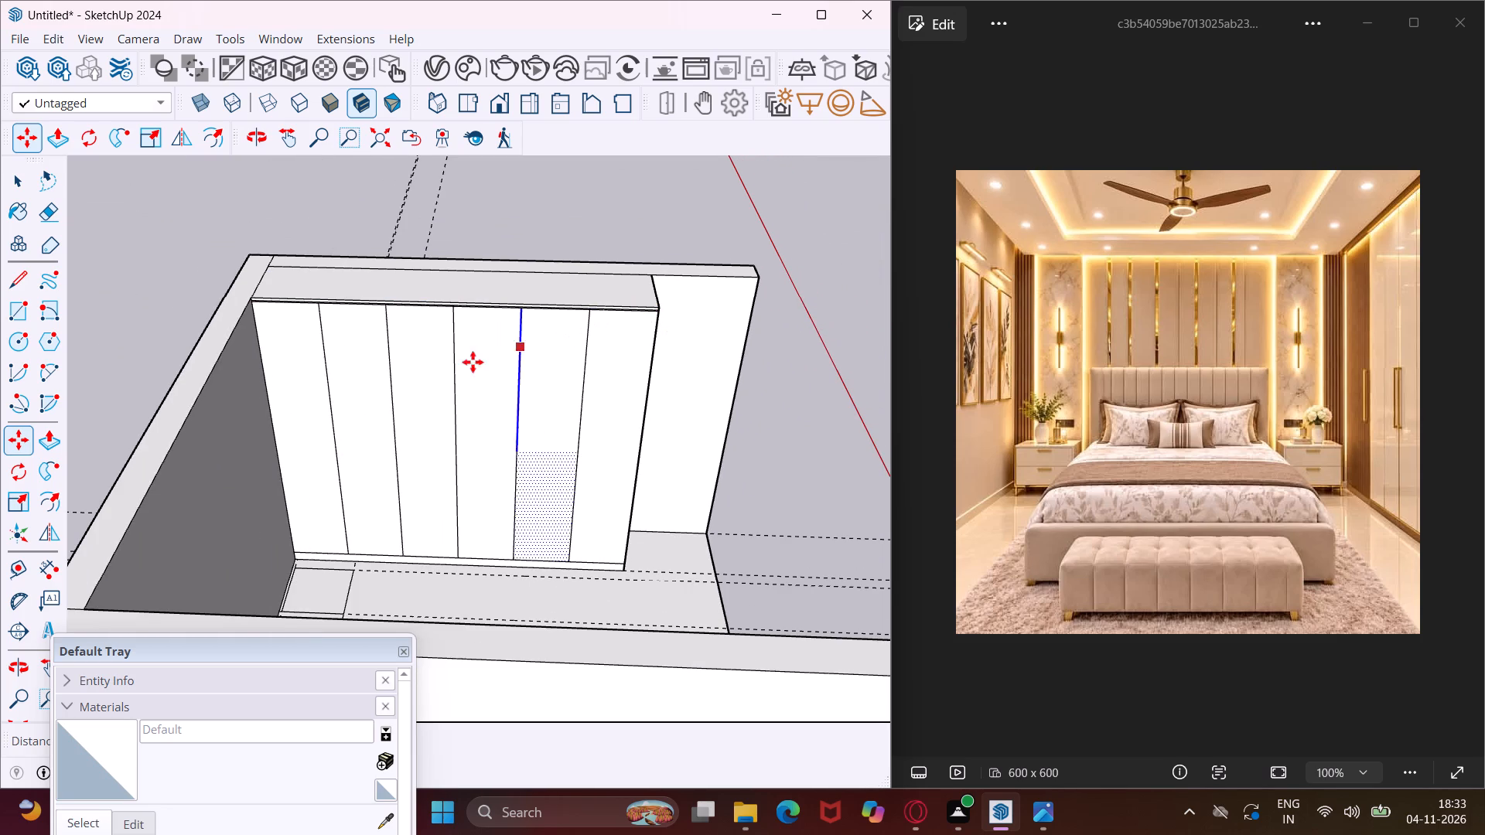
key("space")
Copy the first vertical door divider from the adjoining wall .4" toward that wall to form a narrow groove strip.
scroll(387, 399, "up", 4)
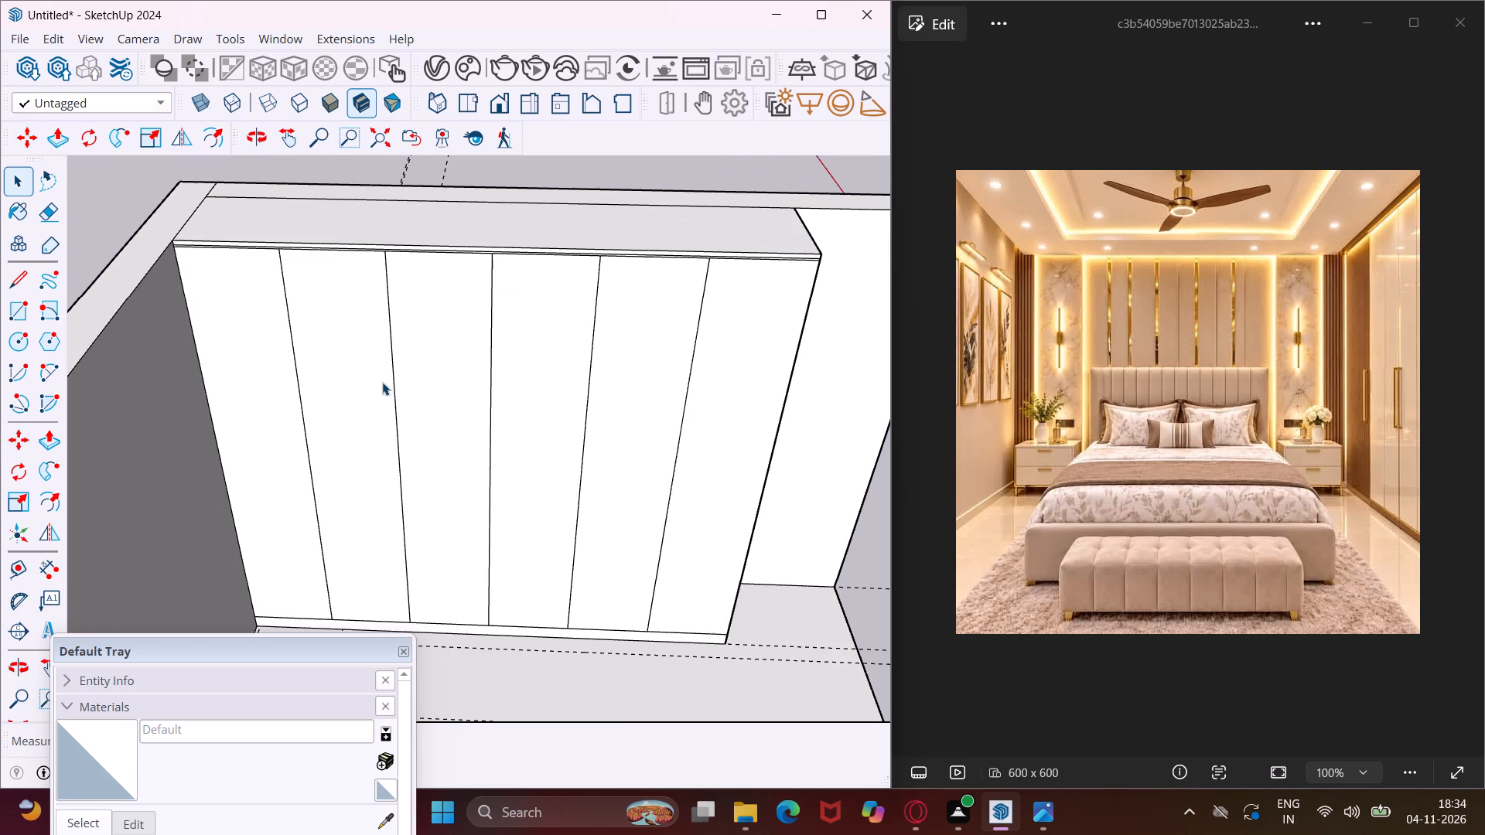
scroll(291, 261, "up", 7)
left_click(274, 263)
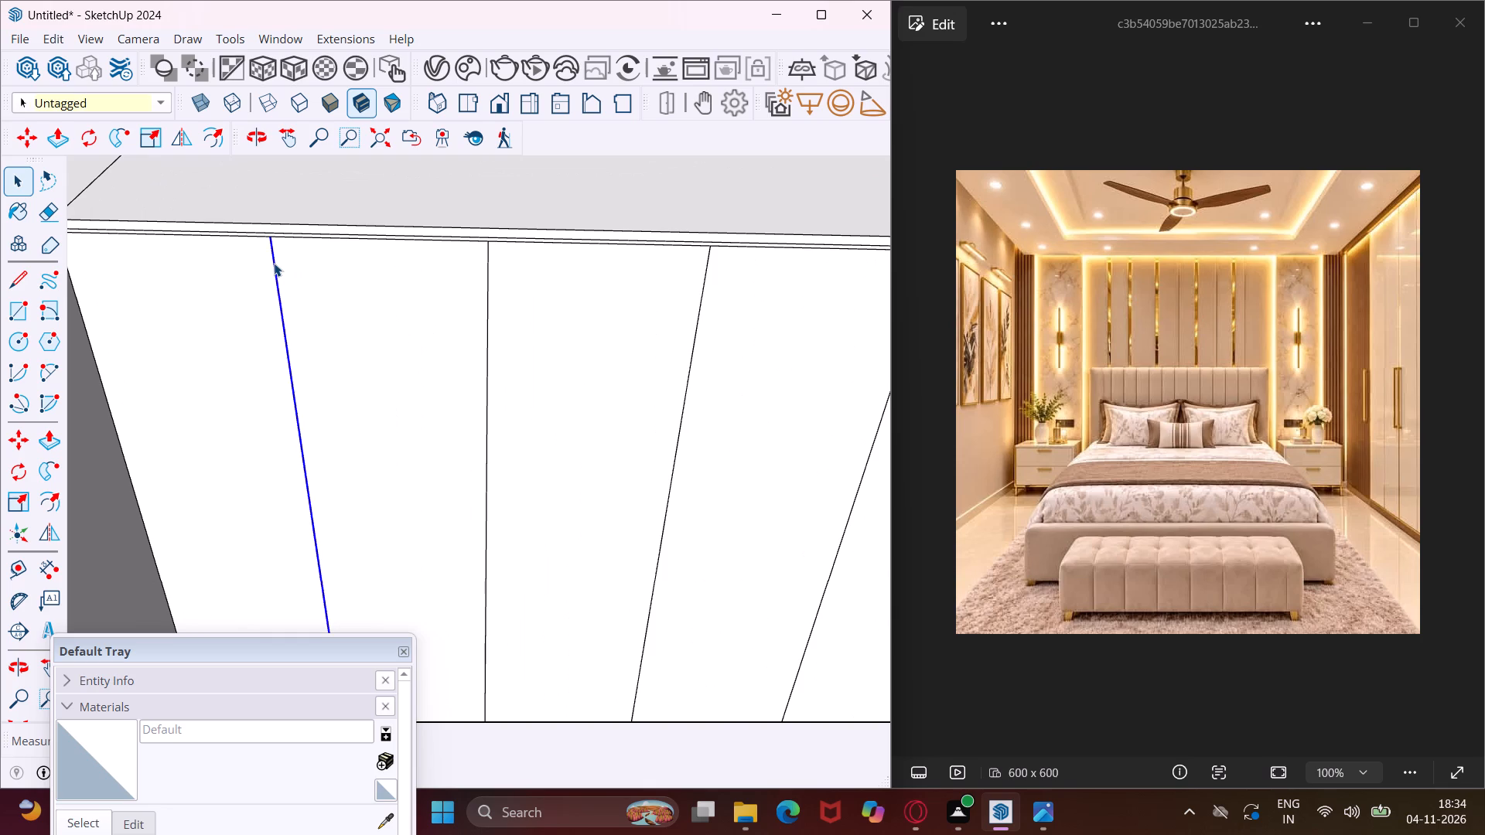
key("m")
scroll(268, 248, "up", 9)
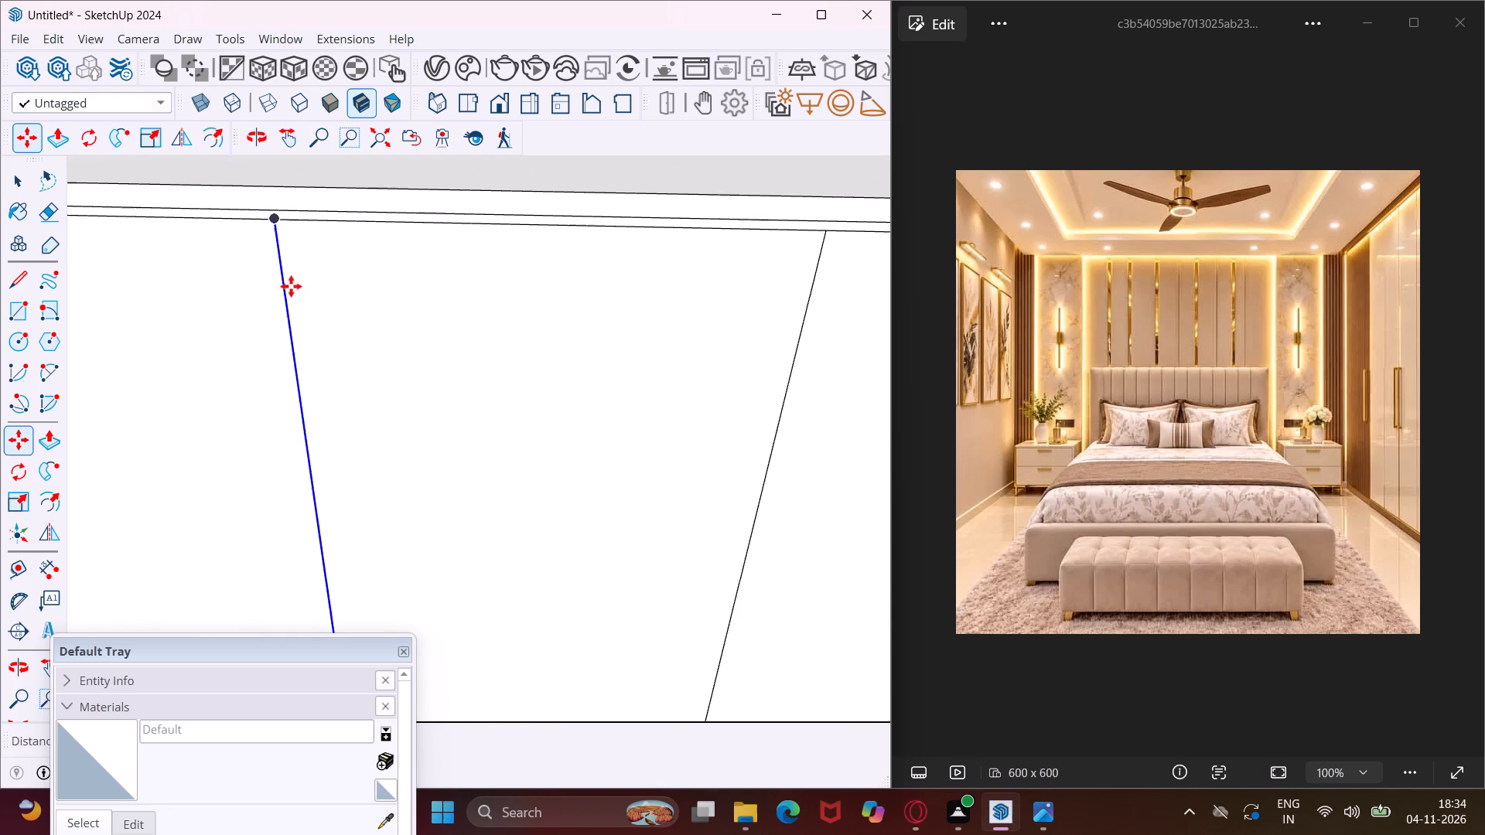
scroll(278, 227, "up", 4)
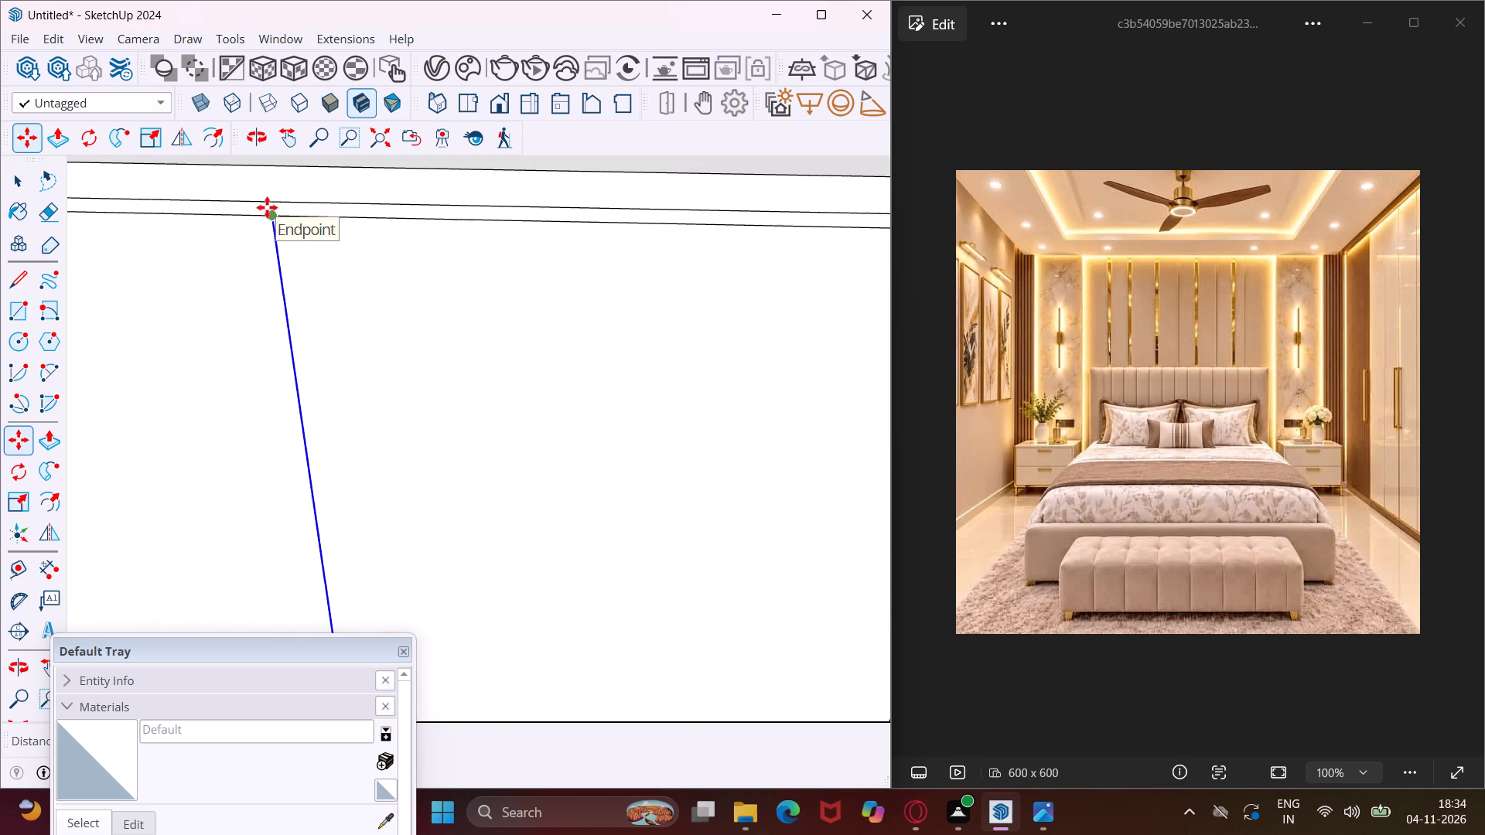
left_click(270, 213)
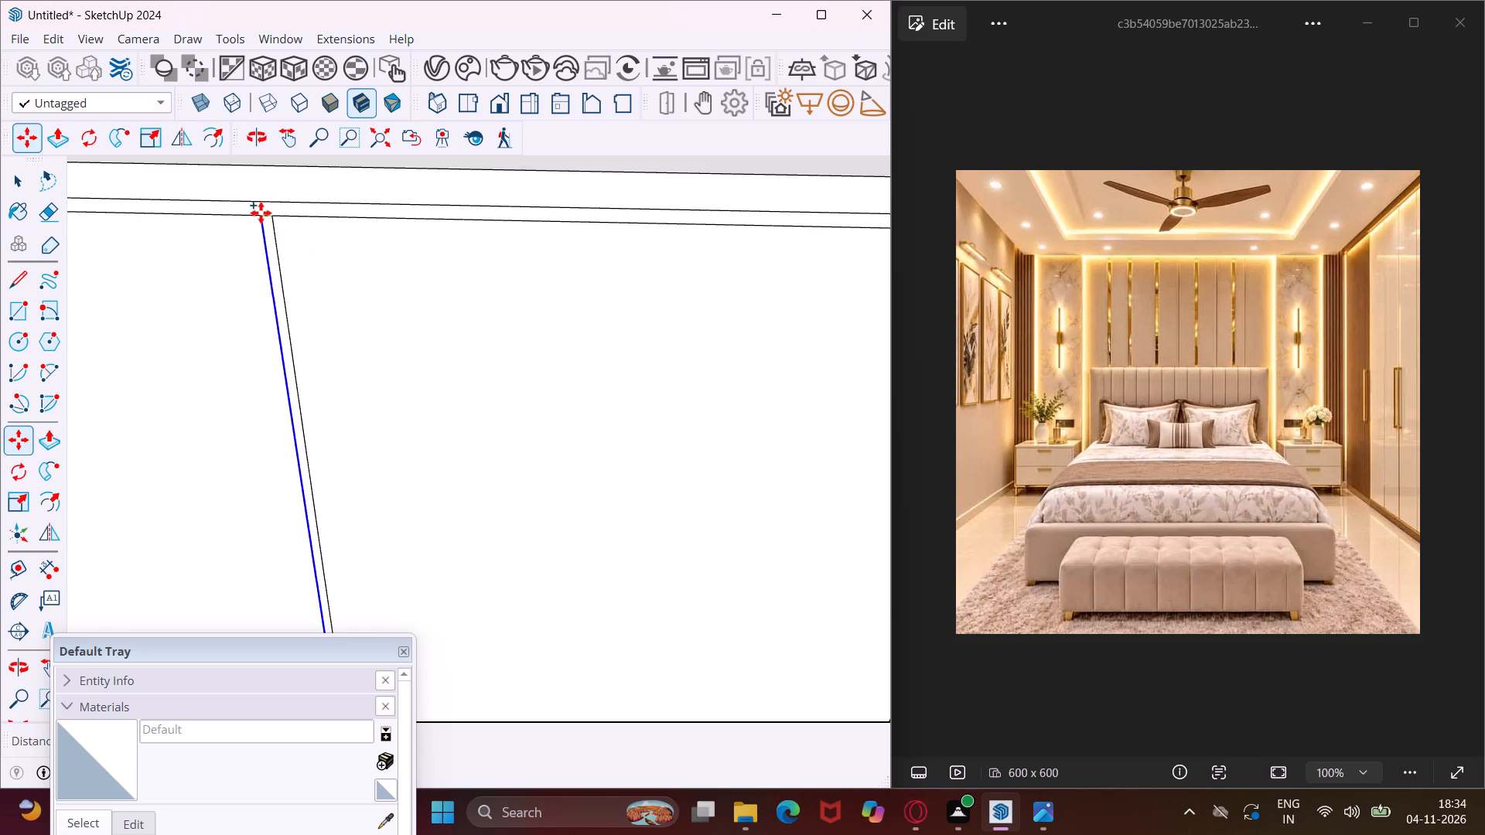
key("period")
type("4\"")
key("Return")
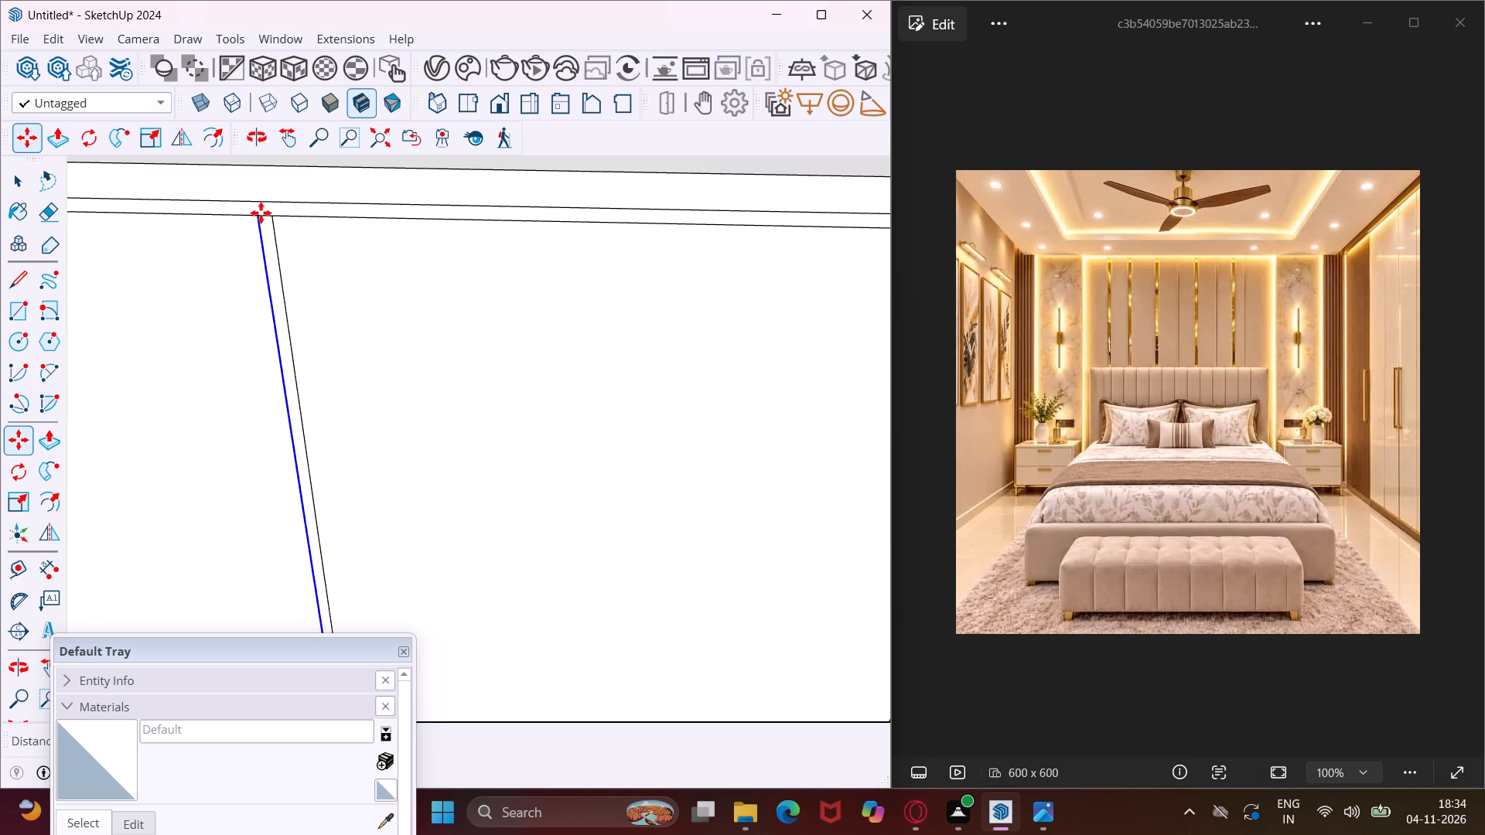
scroll(265, 244, "down", 5)
scroll(251, 321, "down", 10)
key("Escape")
key("space")
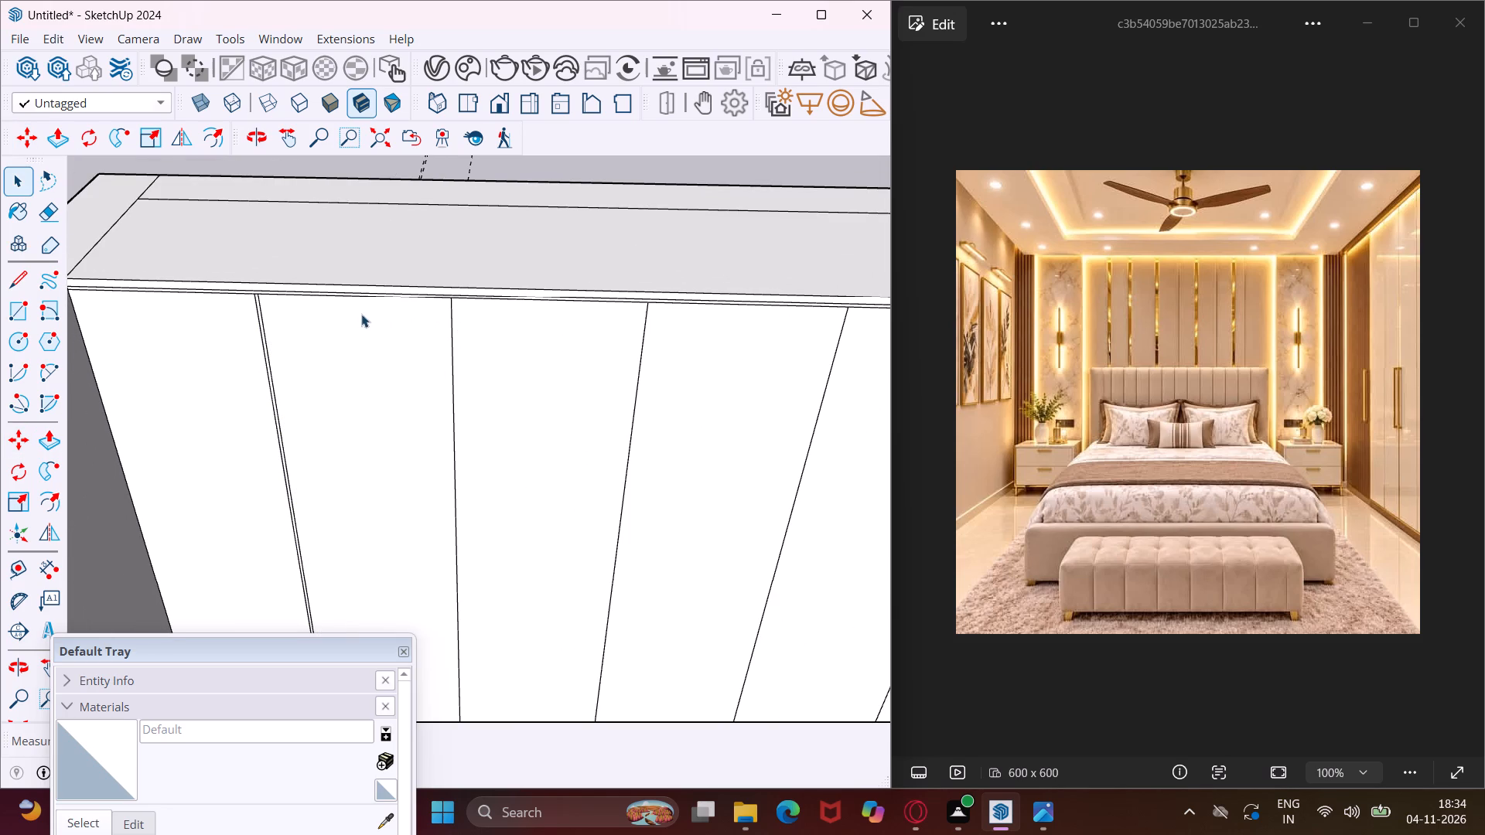
Copy the second vertical door divider from the adjoining wall .4" toward that wall to form a narrow groove strip.
scroll(353, 312, "down", 1)
scroll(457, 332, "up", 11)
left_click(425, 285)
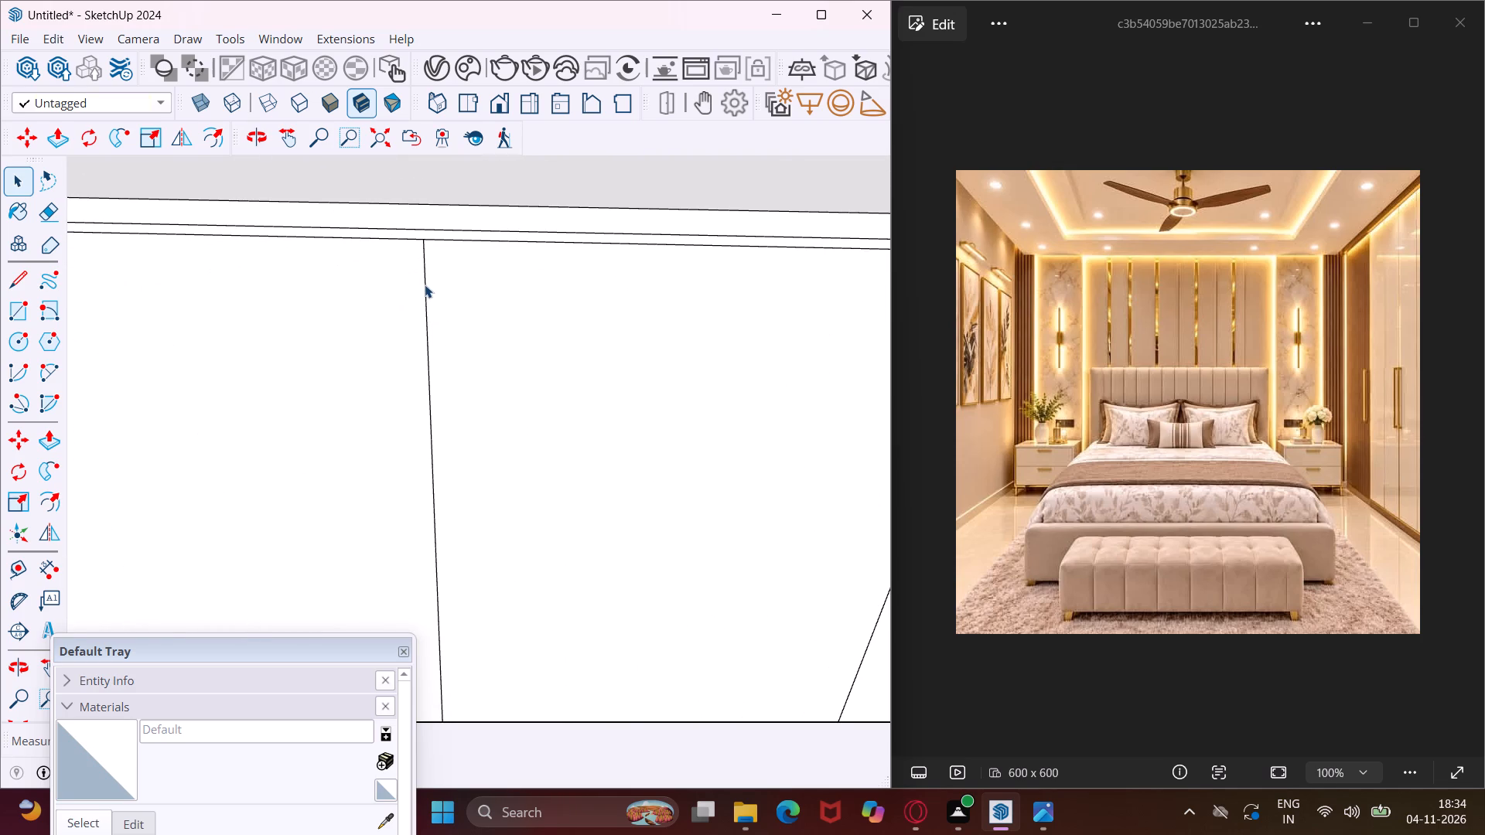
key("m")
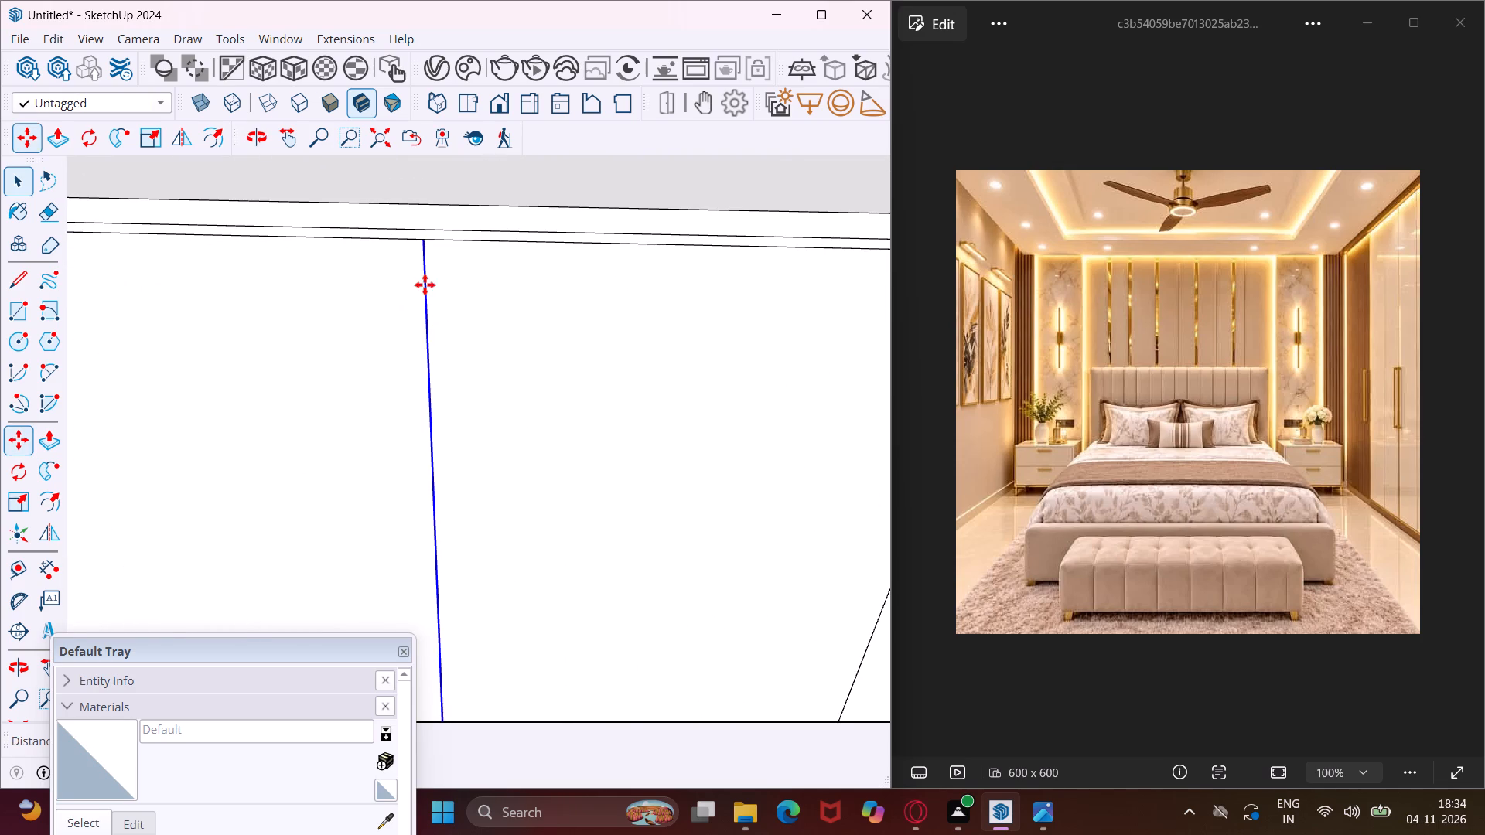
scroll(421, 250, "up", 8)
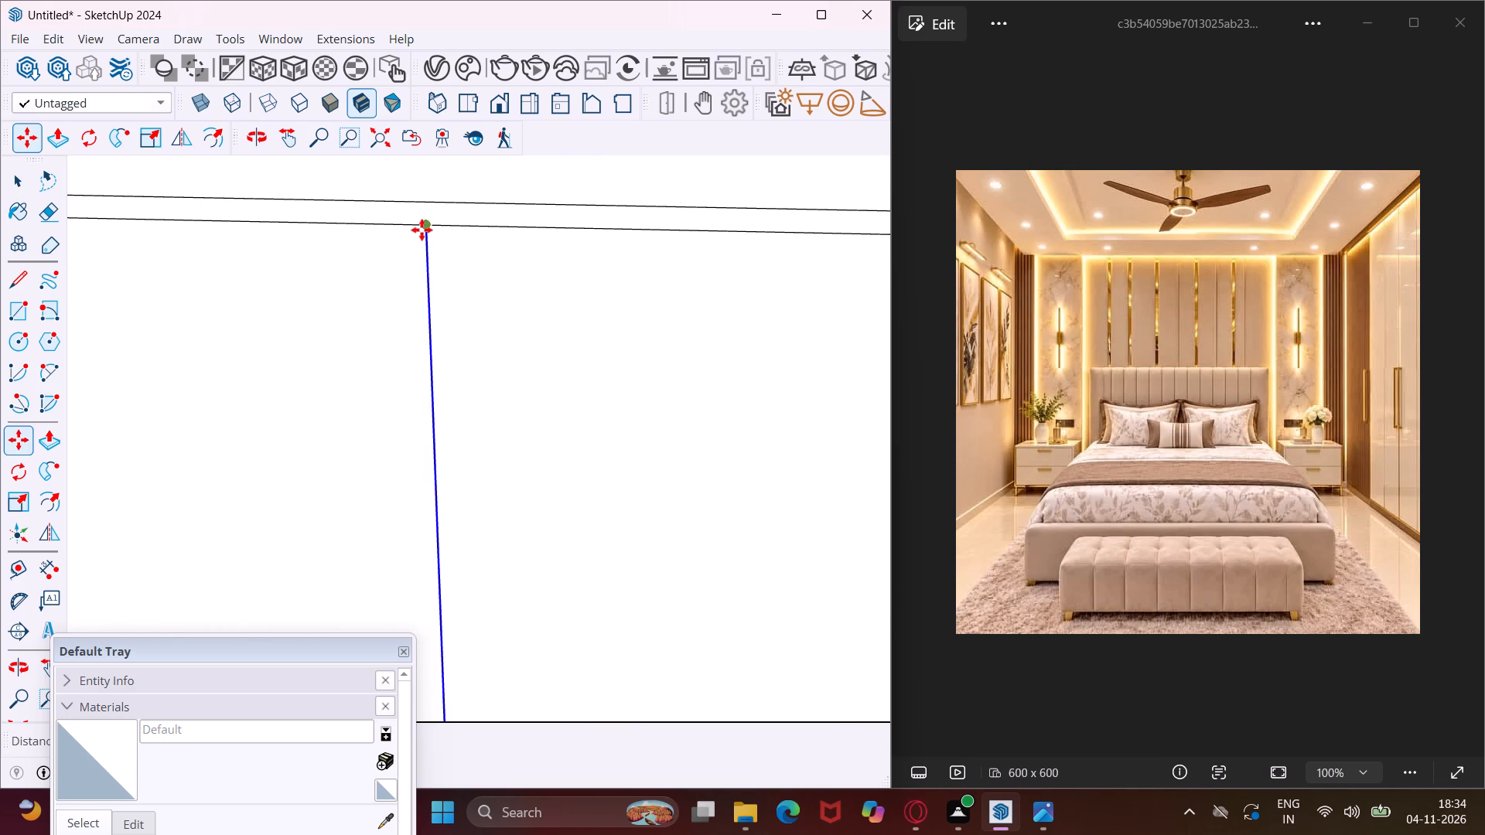
left_click(424, 226)
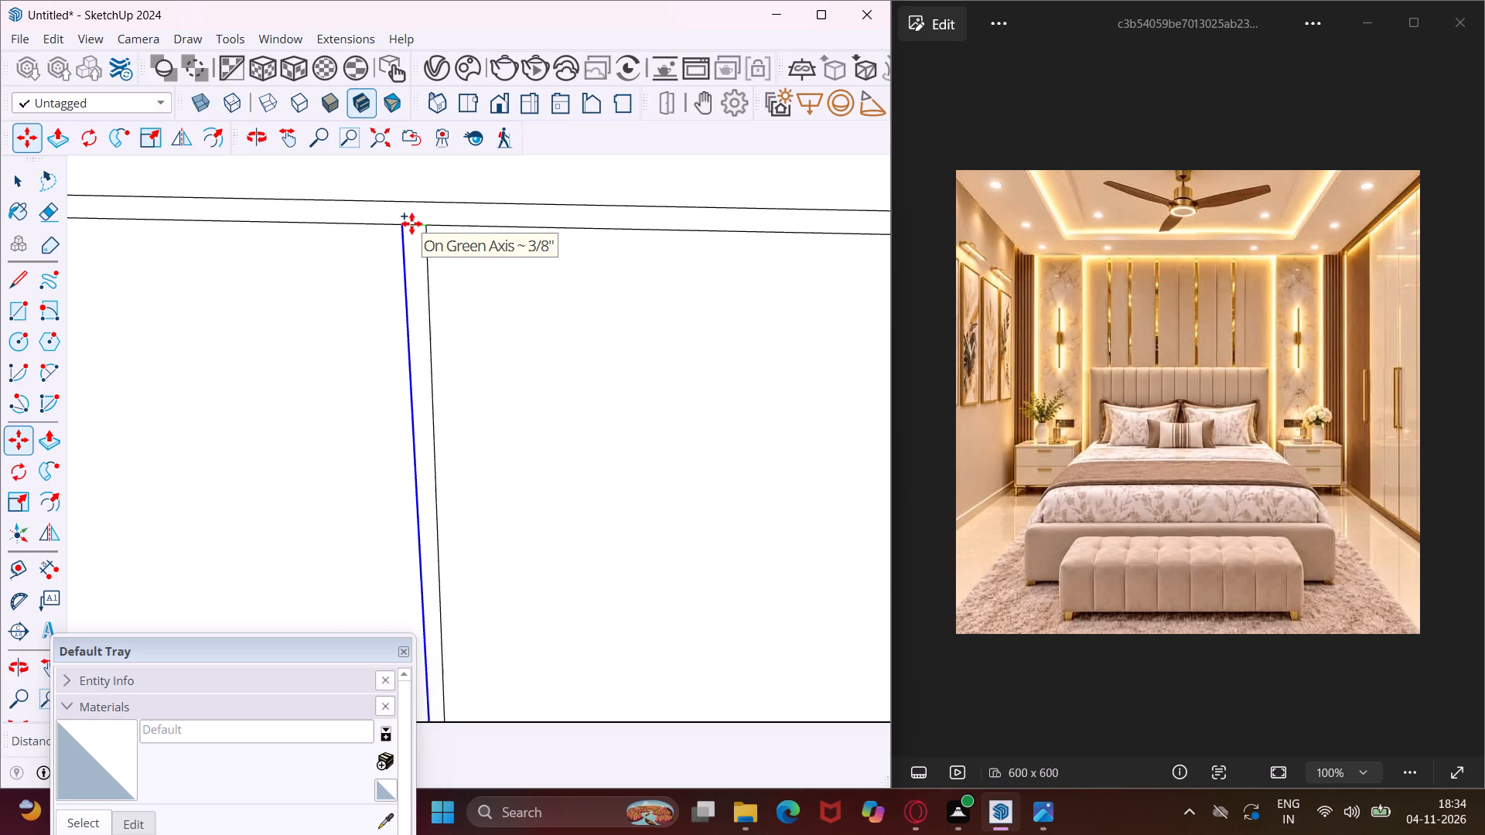
type(".4")
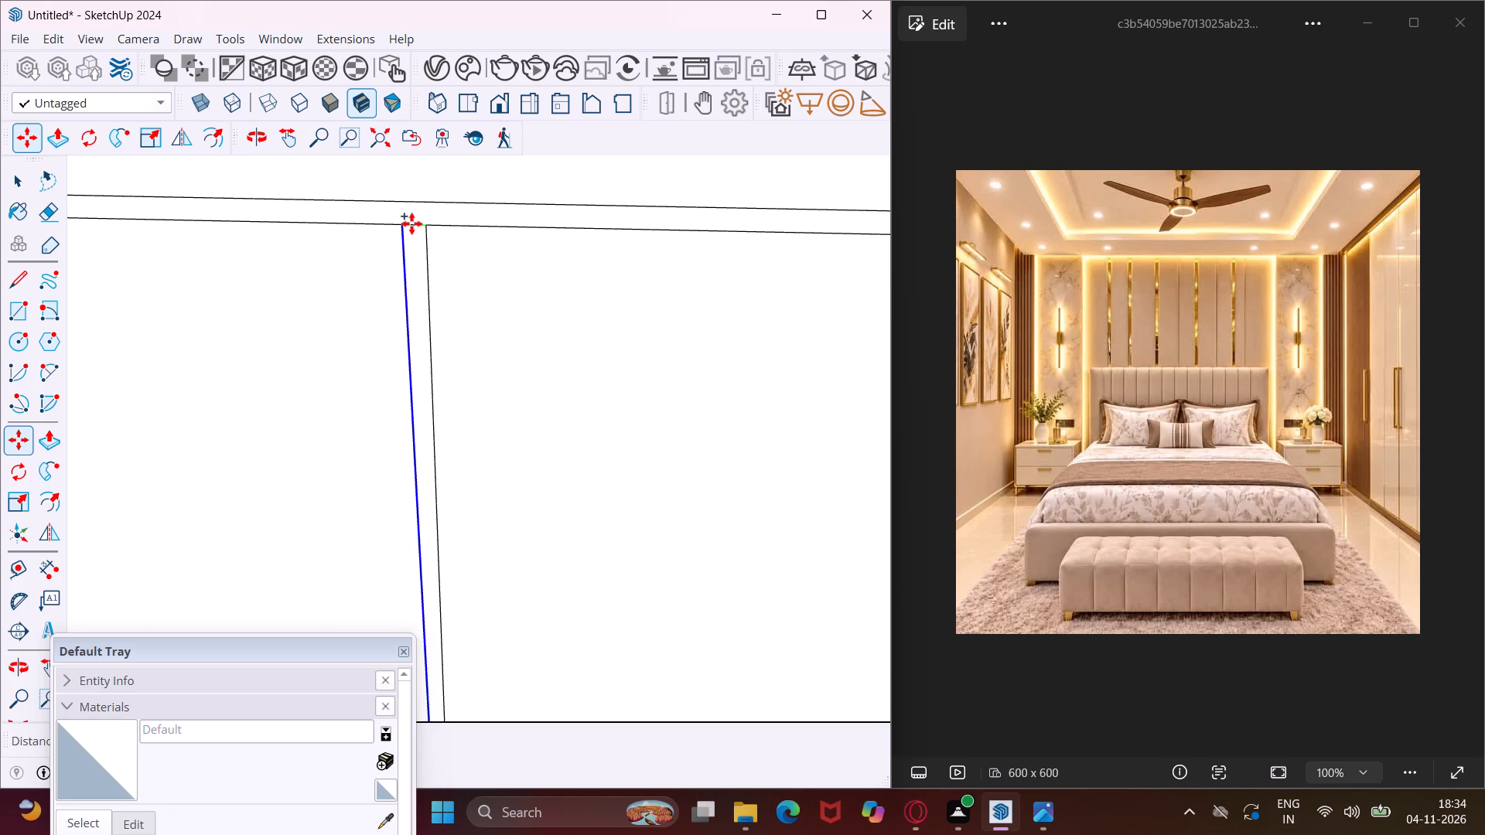
key("shift+quotedbl")
key("Return")
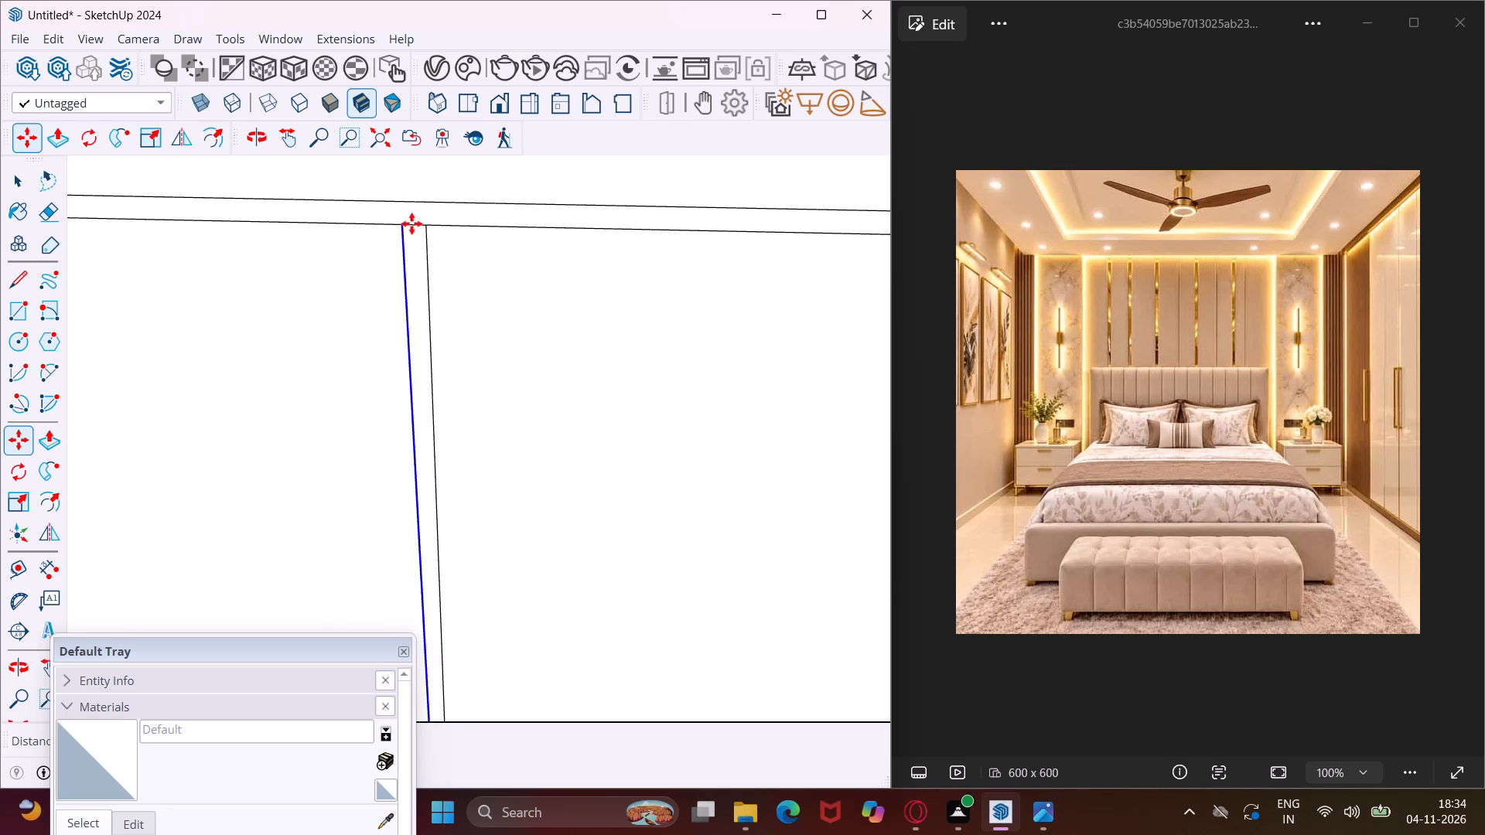
scroll(411, 223, "down", 8)
scroll(338, 244, "down", 5)
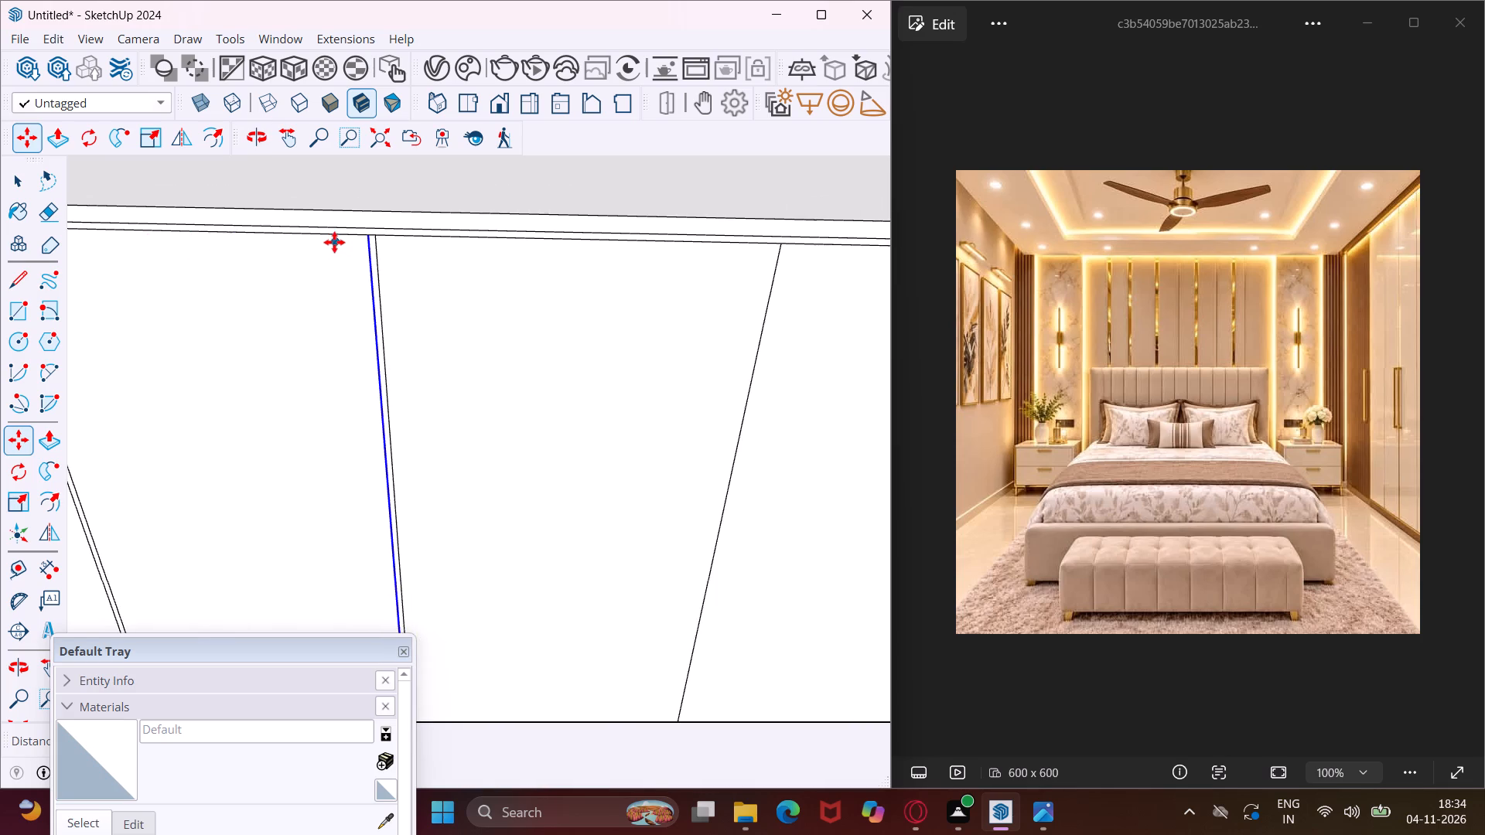
scroll(323, 248, "down", 5)
key("Escape")
key("space")
Copy the middle vertical door divider .4" toward the wardrobe's free end to form a narrow groove strip.
scroll(633, 251, "up", 5)
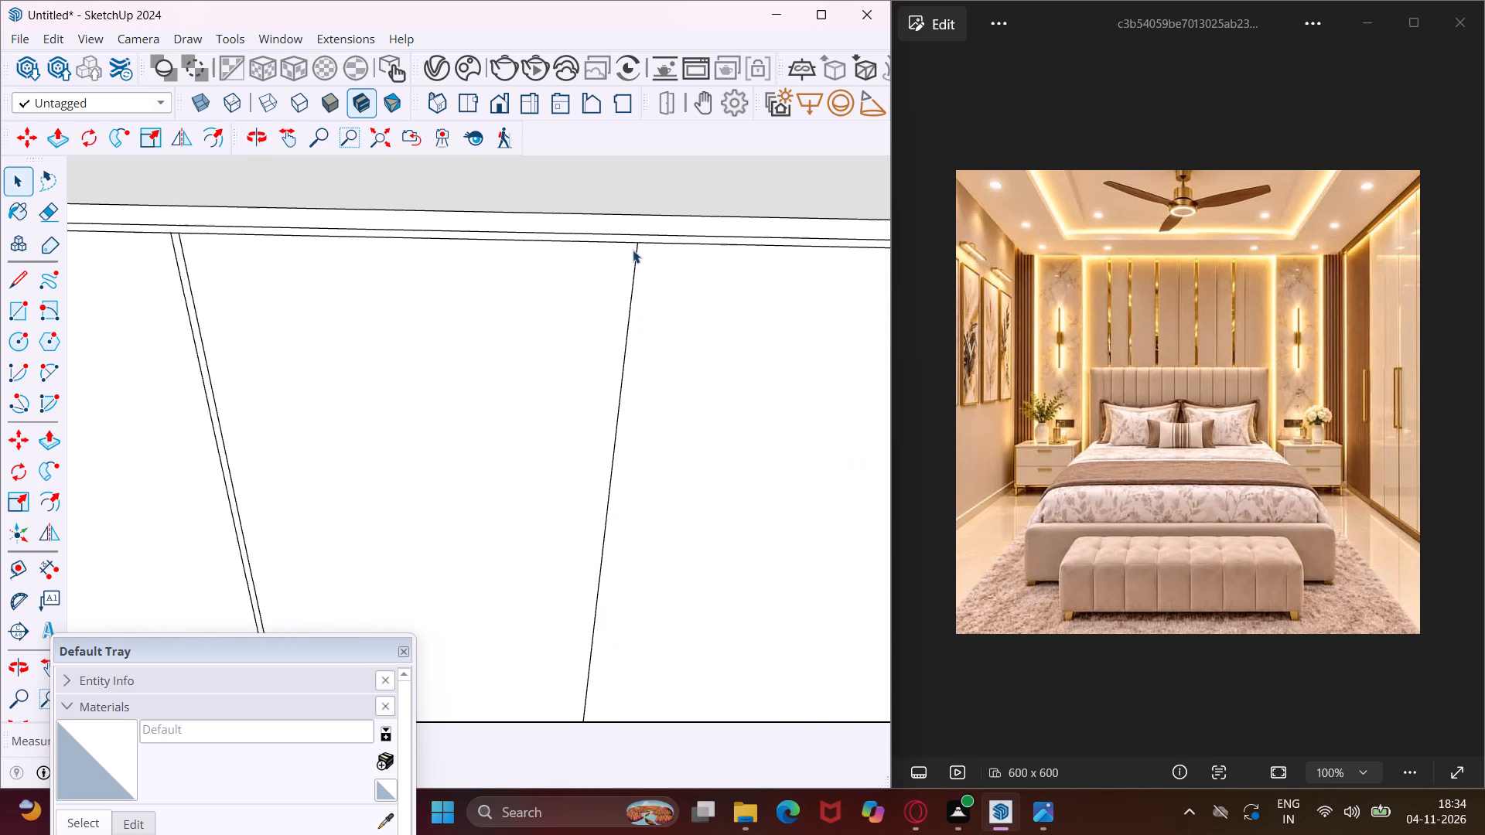
scroll(633, 250, "up", 6)
left_click(638, 252)
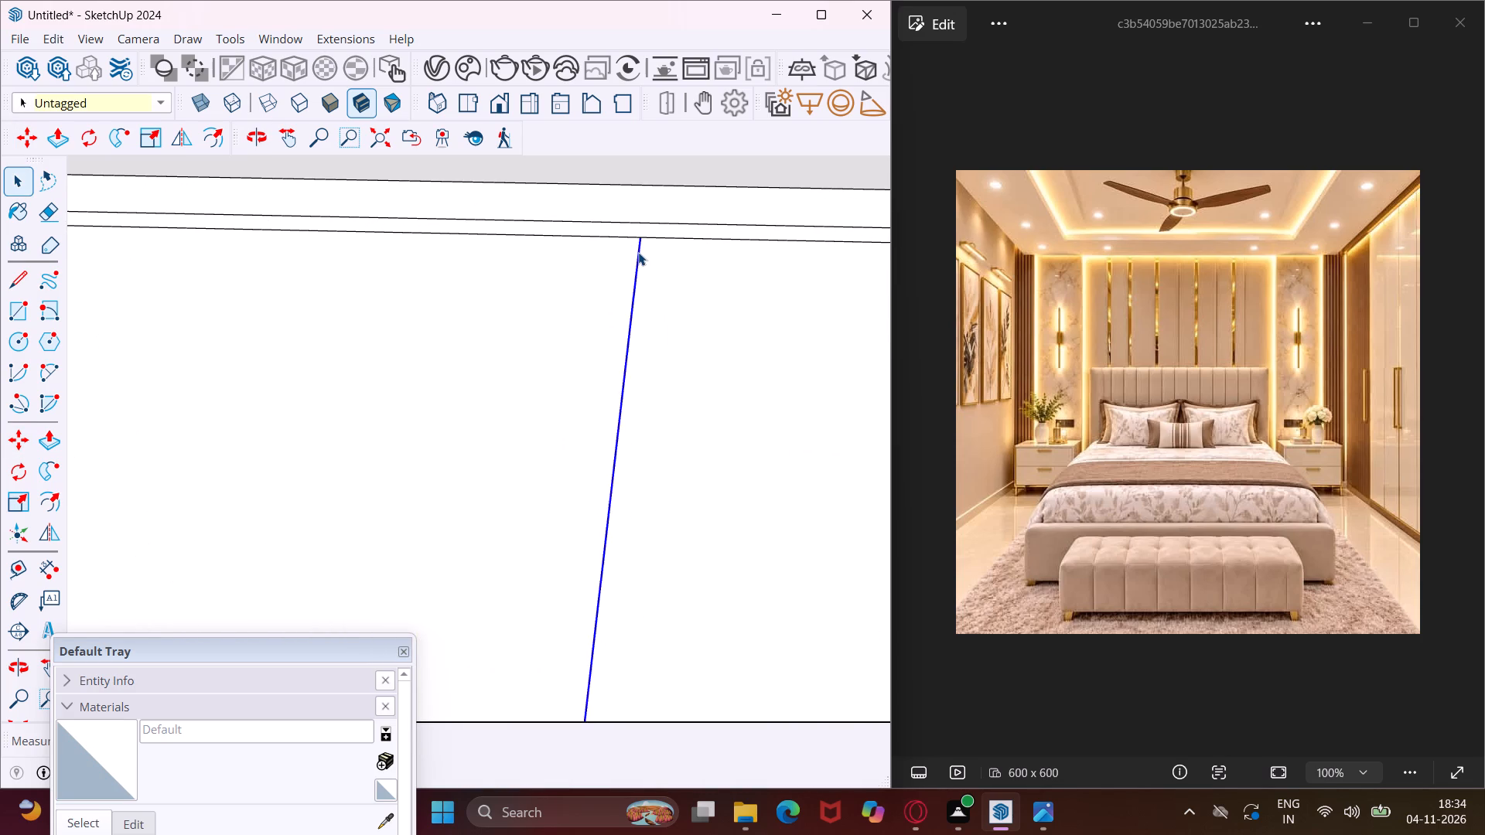
key("m")
scroll(638, 246, "up", 3)
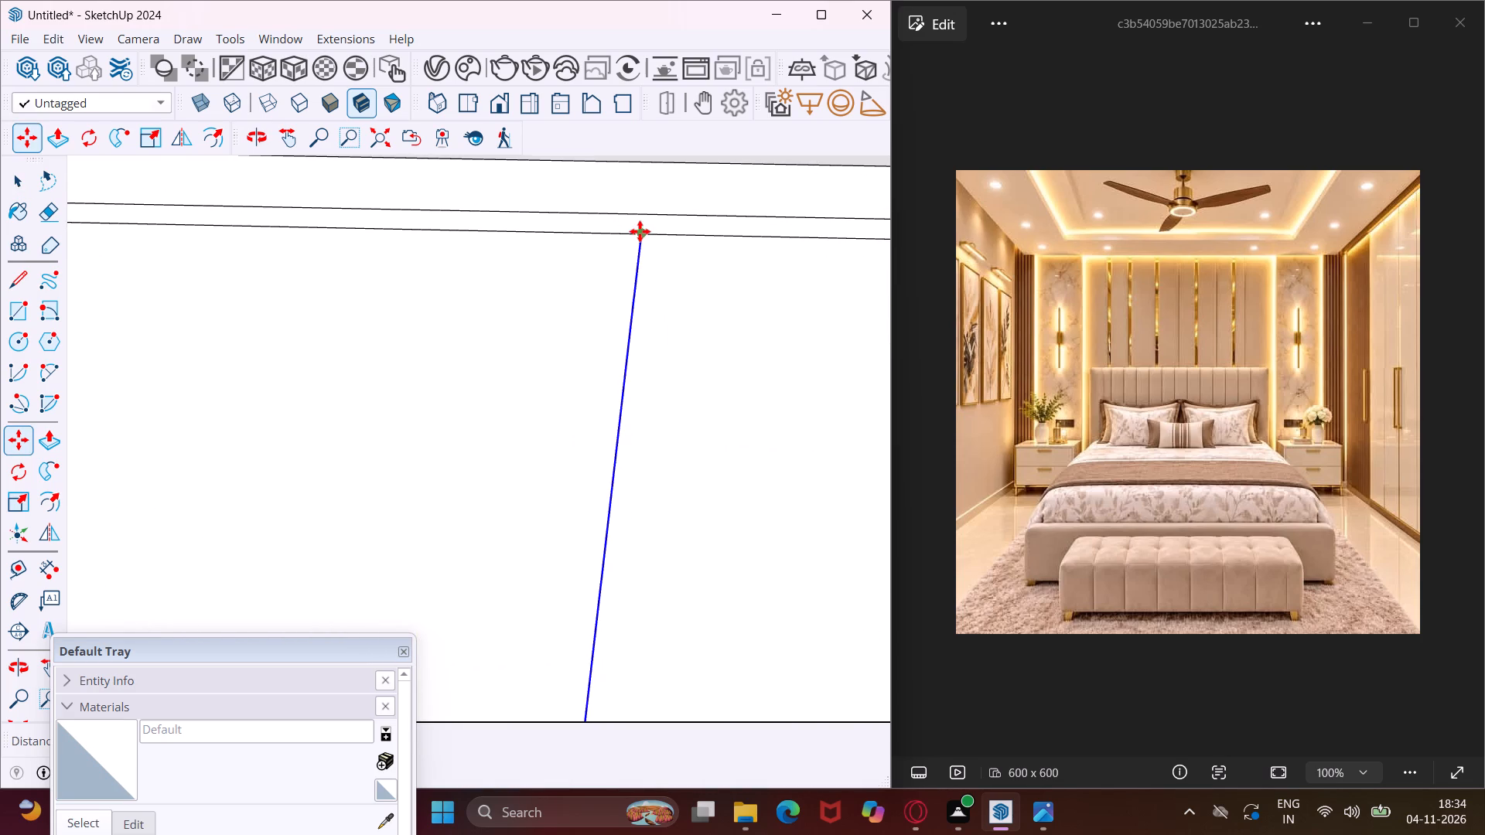
left_click(640, 231)
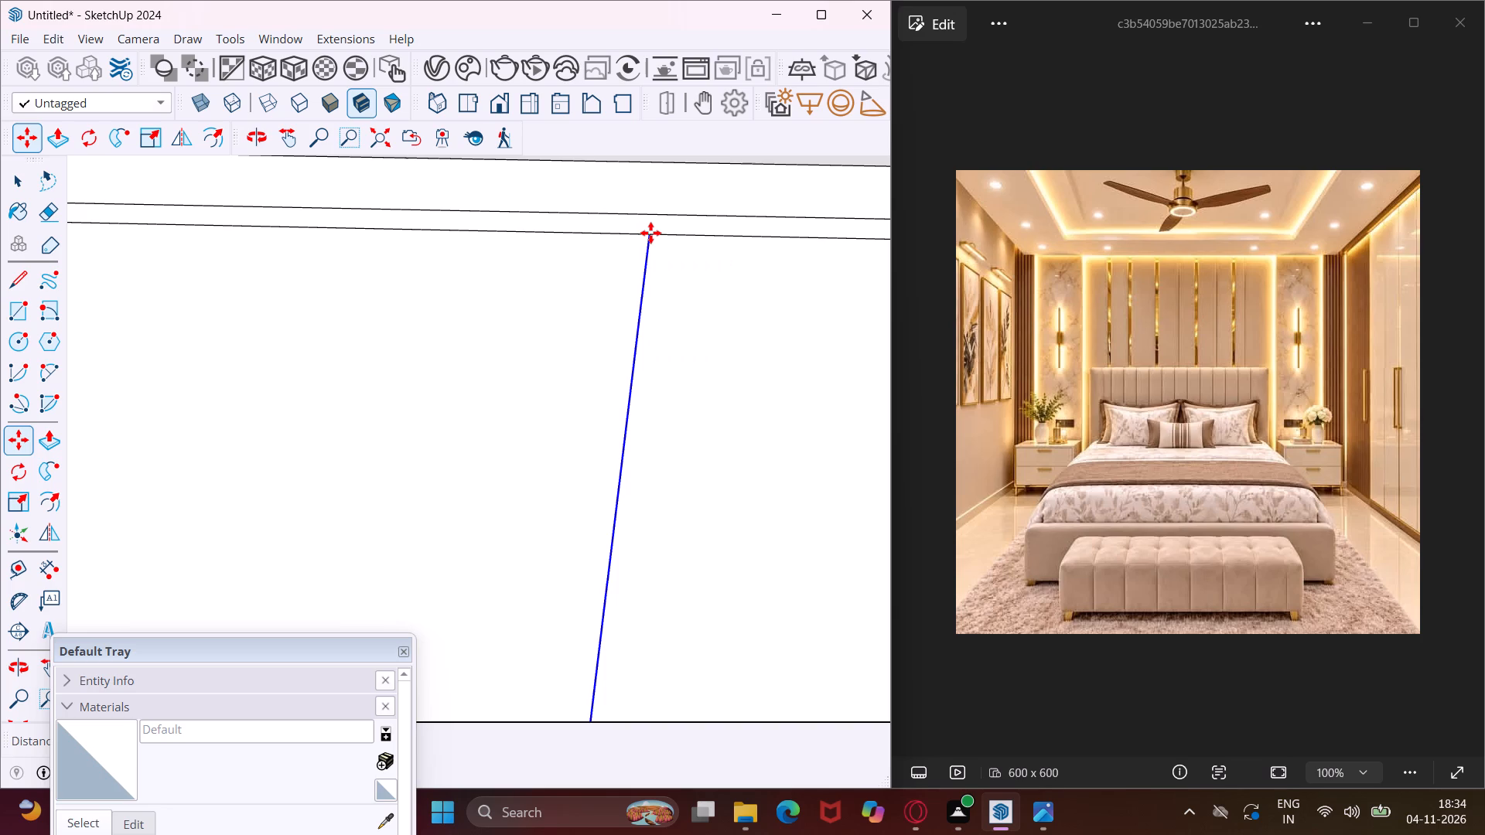
type(".4\"")
key("Return")
scroll(650, 233, "down", 4)
scroll(450, 327, "up", 1)
scroll(417, 334, "down", 1)
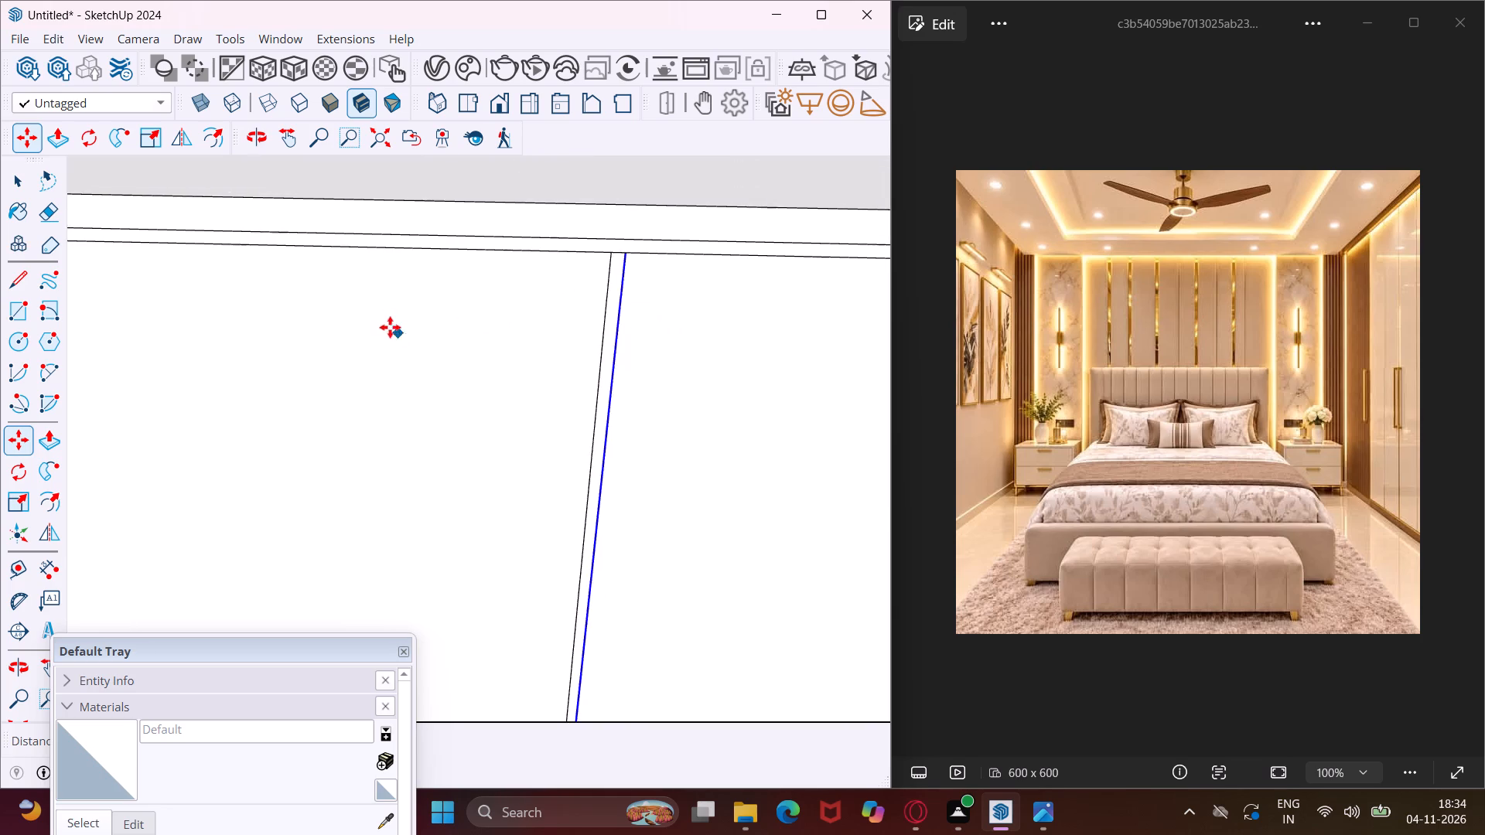
scroll(383, 322, "down", 17)
scroll(371, 315, "down", 4)
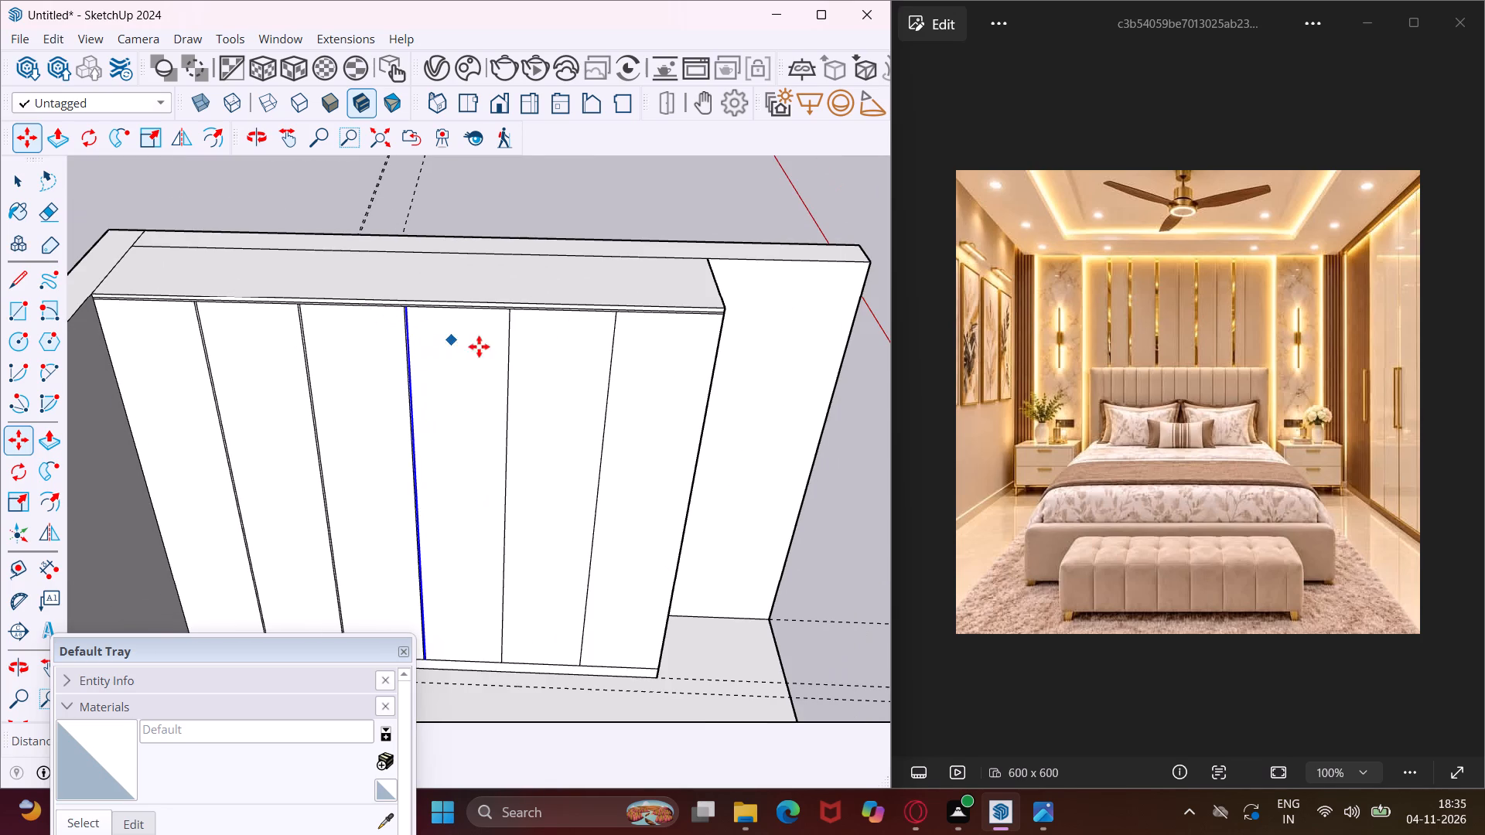
Copy the fifth door panel face from the adjoining wall .4" toward the wardrobe's free end to form groove strips at the last two dividers.
key("Escape")
key("space")
scroll(569, 340, "up", 5)
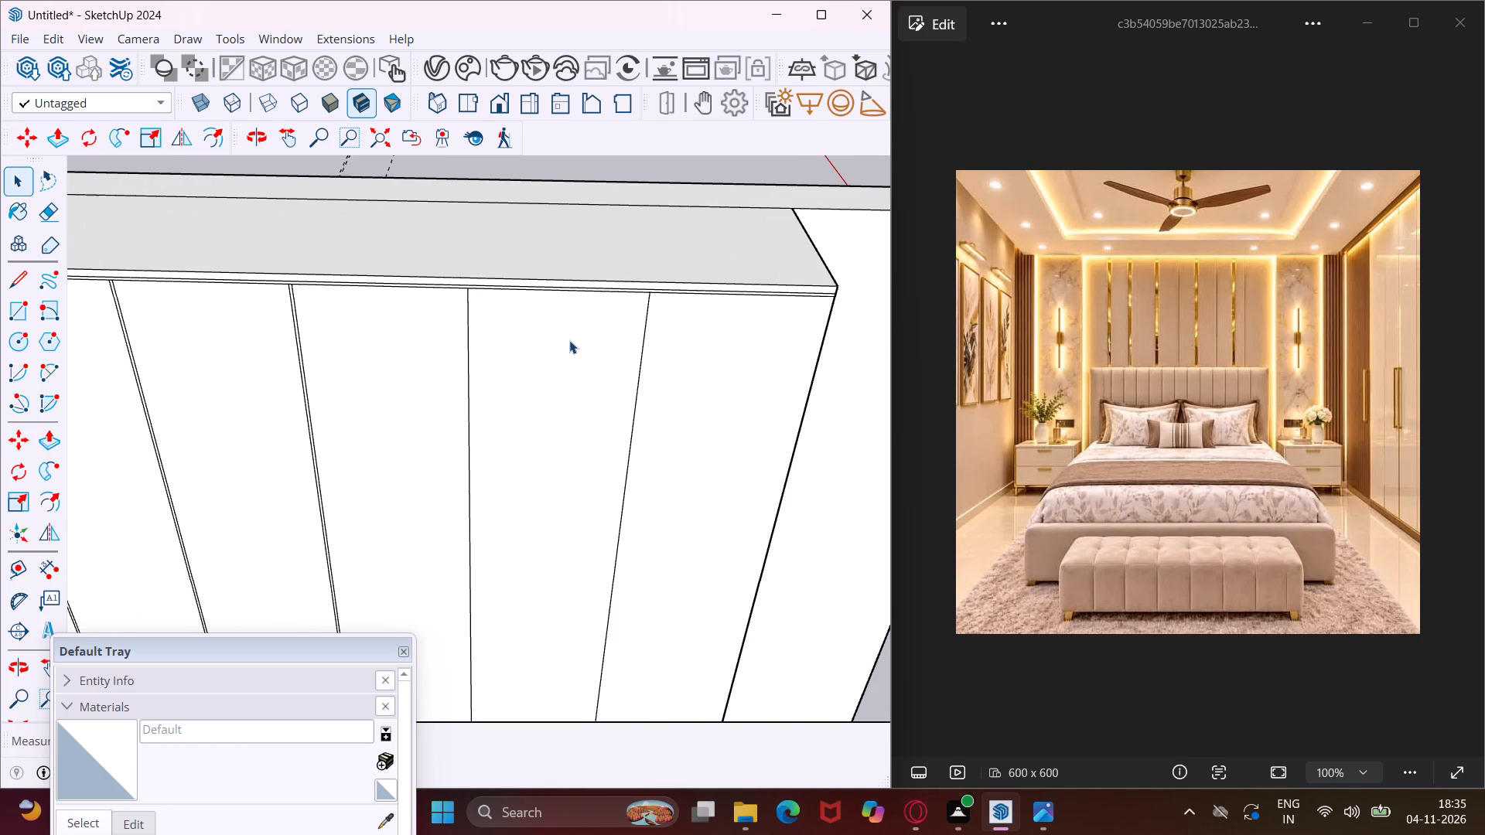
scroll(569, 340, "up", 3)
left_click(569, 368)
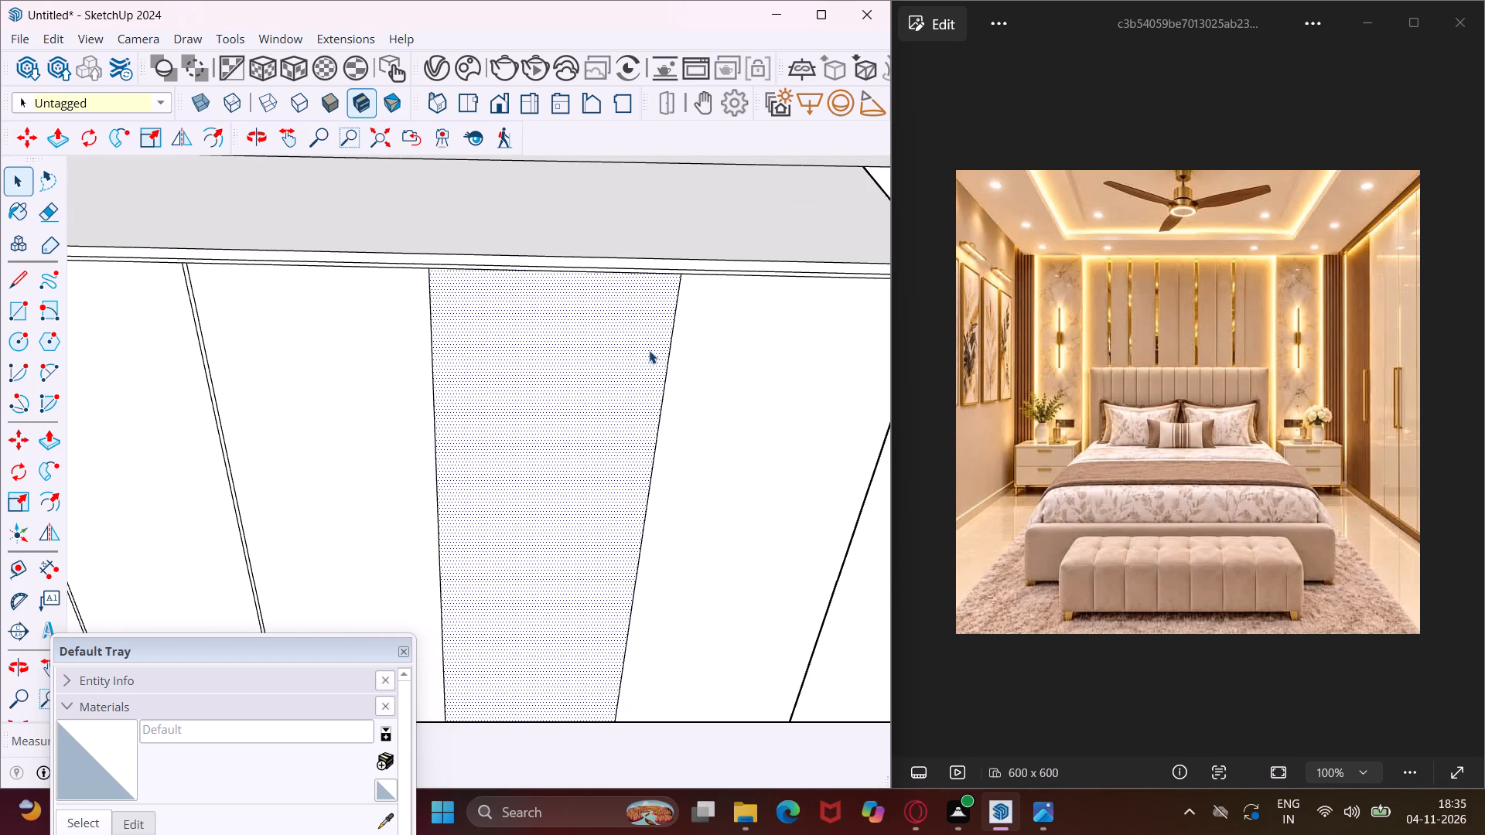
key("m")
scroll(688, 266, "up", 7)
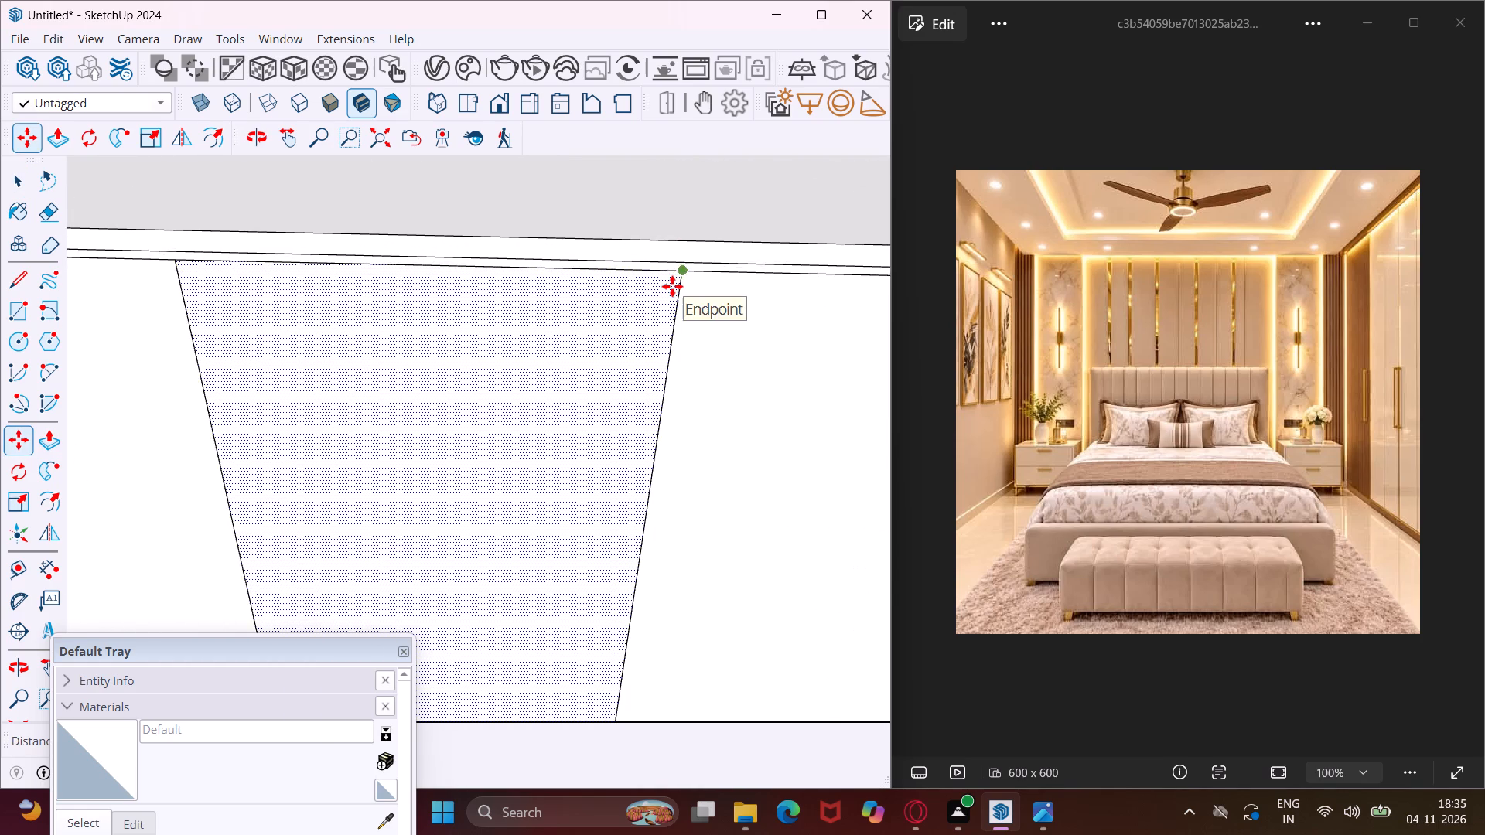
scroll(672, 286, "up", 3)
left_click(683, 269)
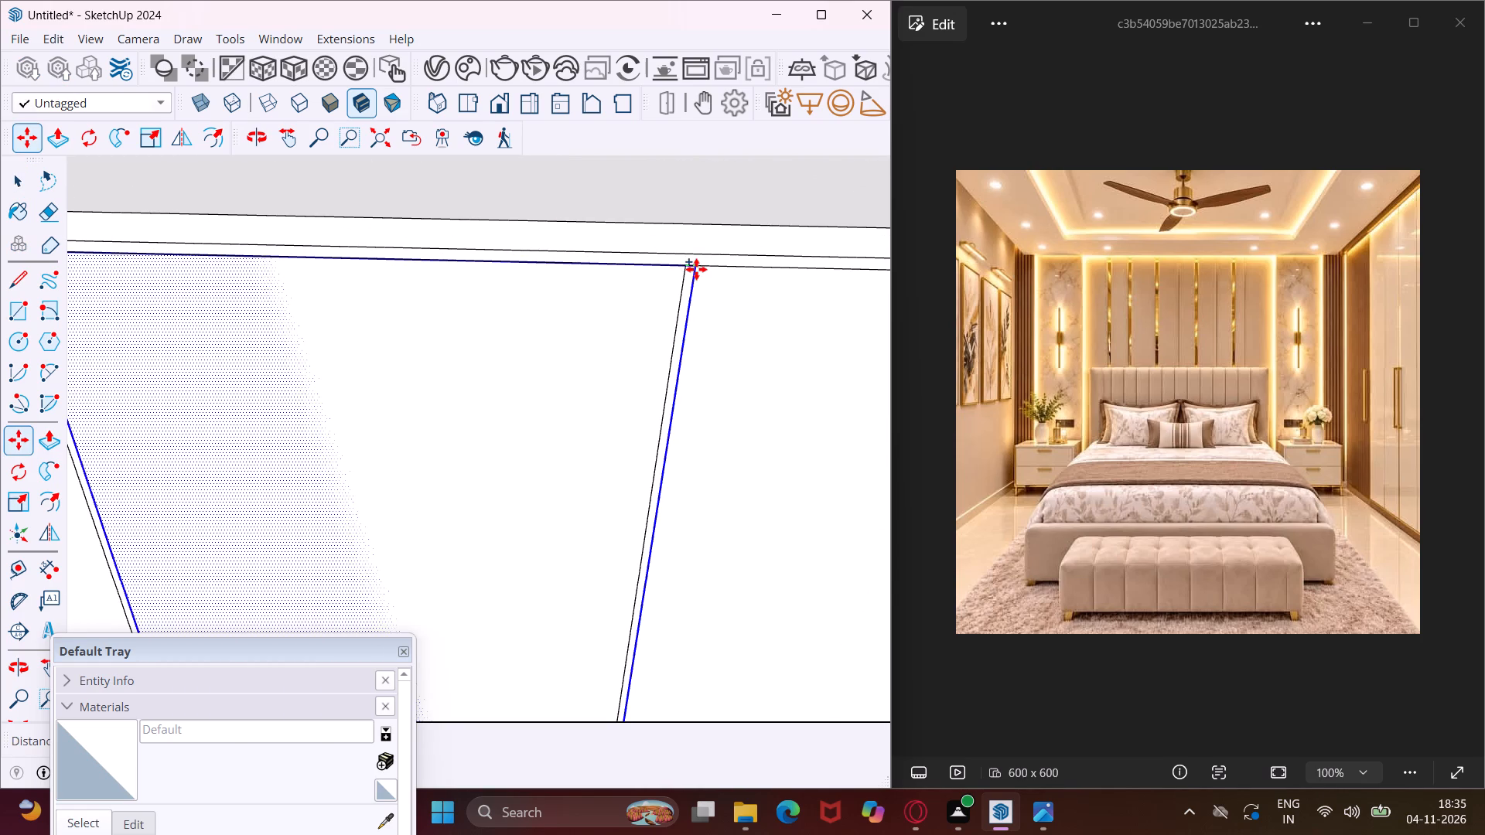
type(".4\"")
key("Return")
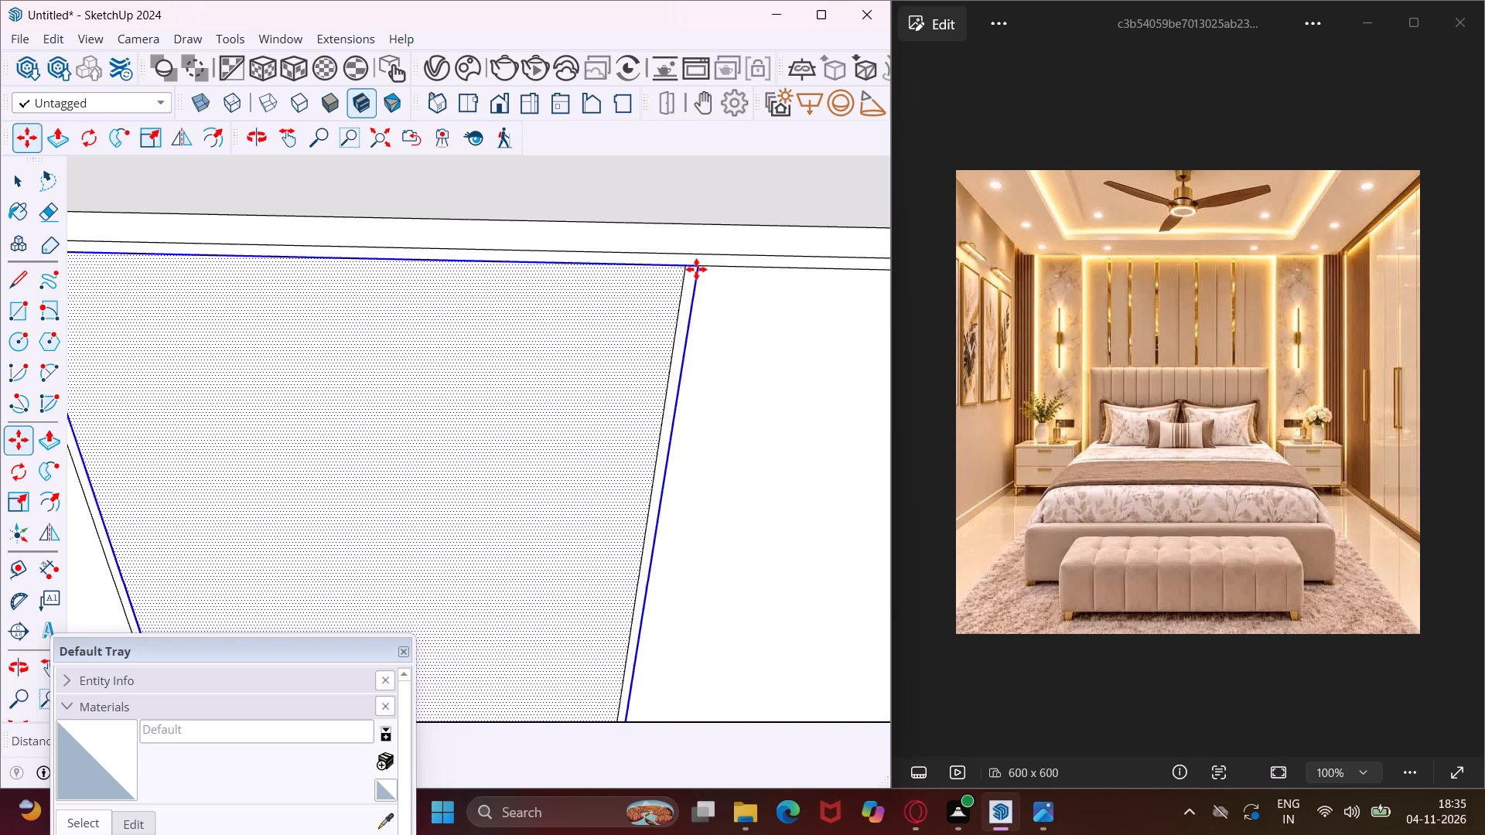
scroll(688, 301, "down", 7)
scroll(615, 352, "down", 6)
key("Escape")
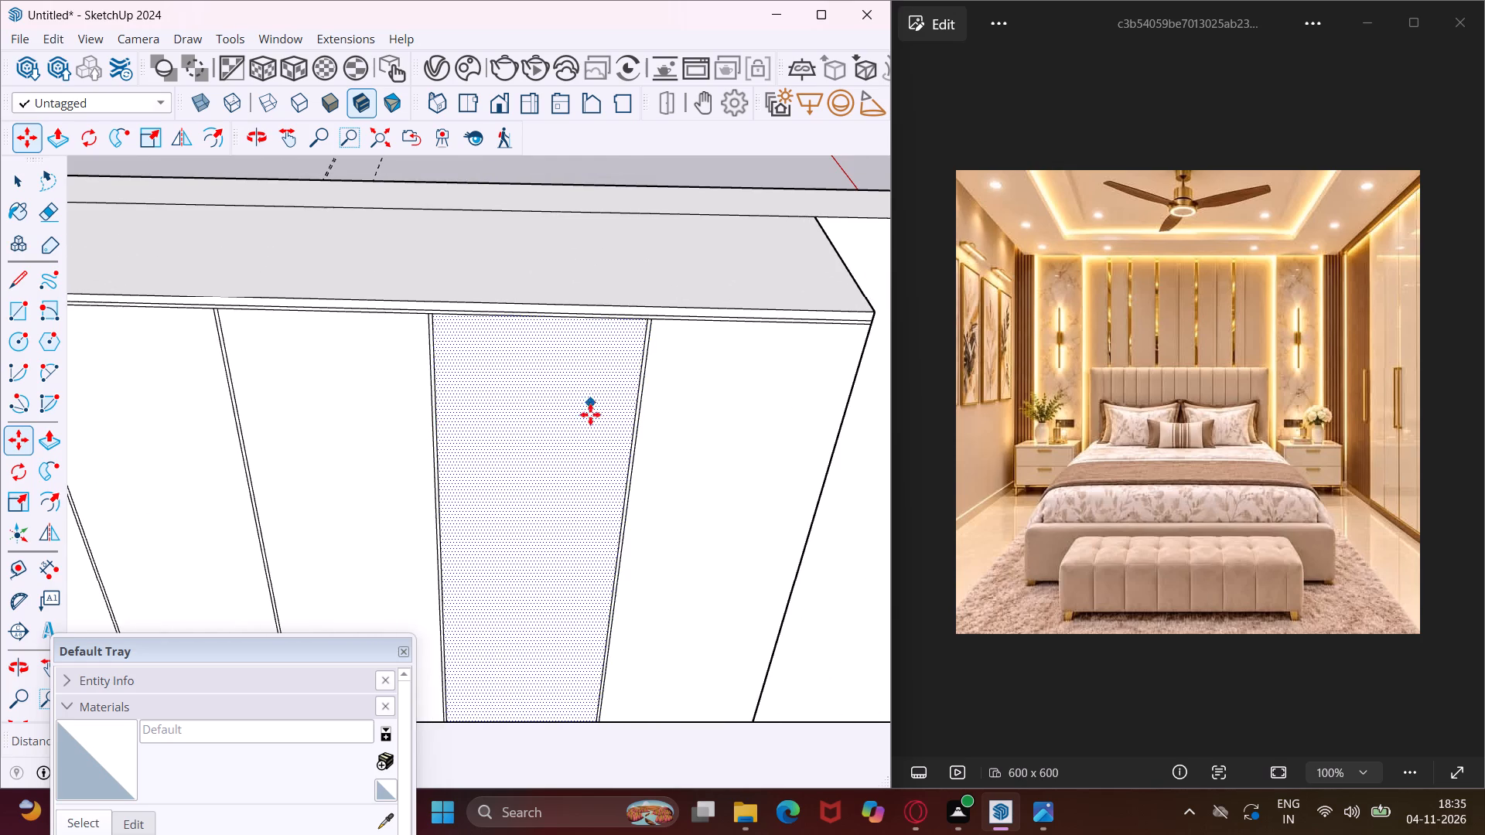
key("space")
Push the base strip along the bottom of the wardrobe front inward 4" to form a recessed plinth.
scroll(568, 397, "down", 5)
scroll(551, 328, "down", 5)
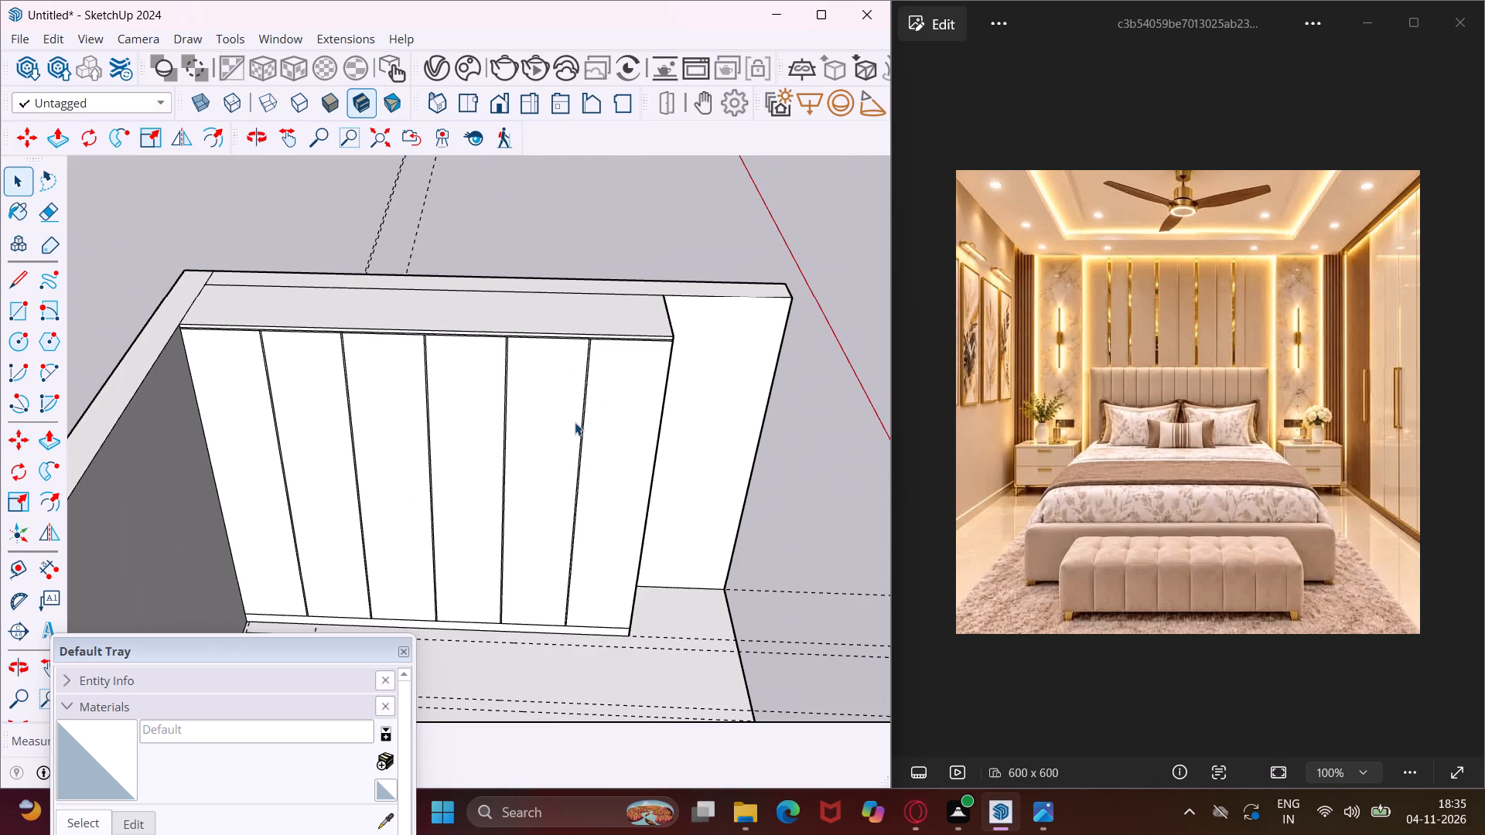
middle_click_drag(575, 422, 597, 342)
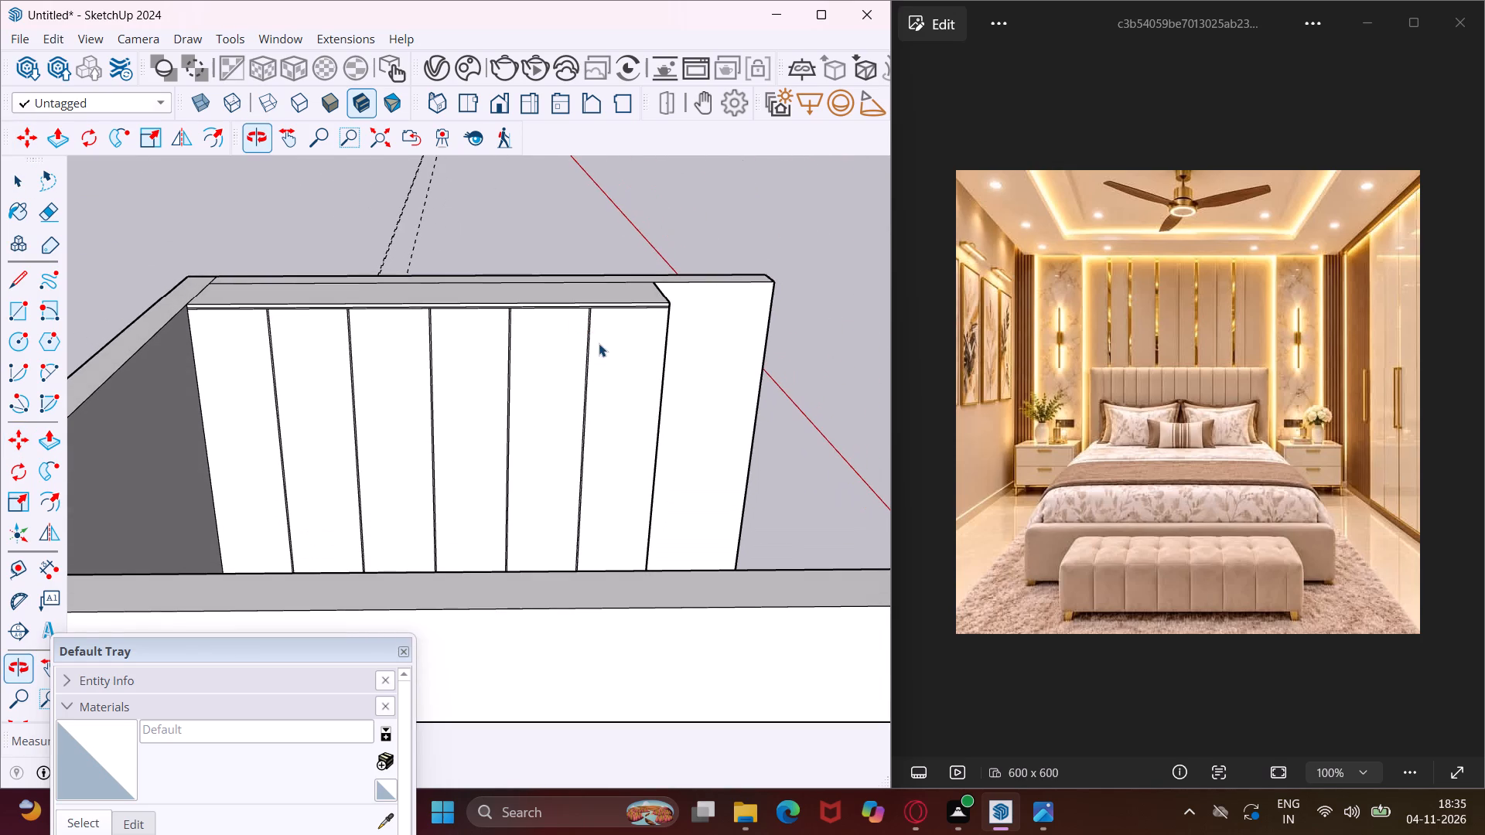
middle_click_drag(685, 373, 383, 322)
scroll(405, 268, "down", 3)
scroll(520, 594, "up", 3)
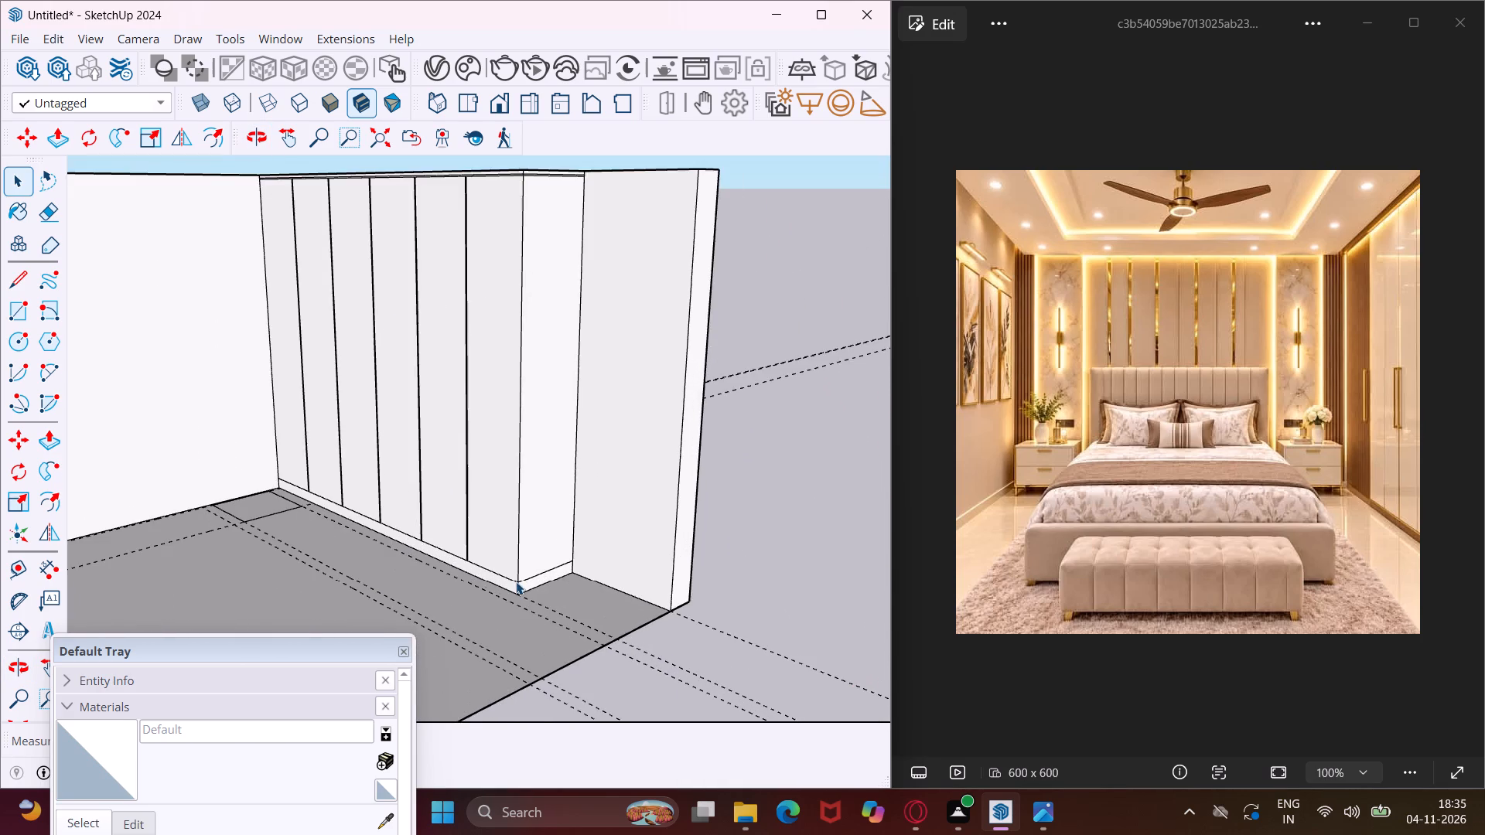
scroll(516, 581, "up", 19)
scroll(508, 586, "up", 6)
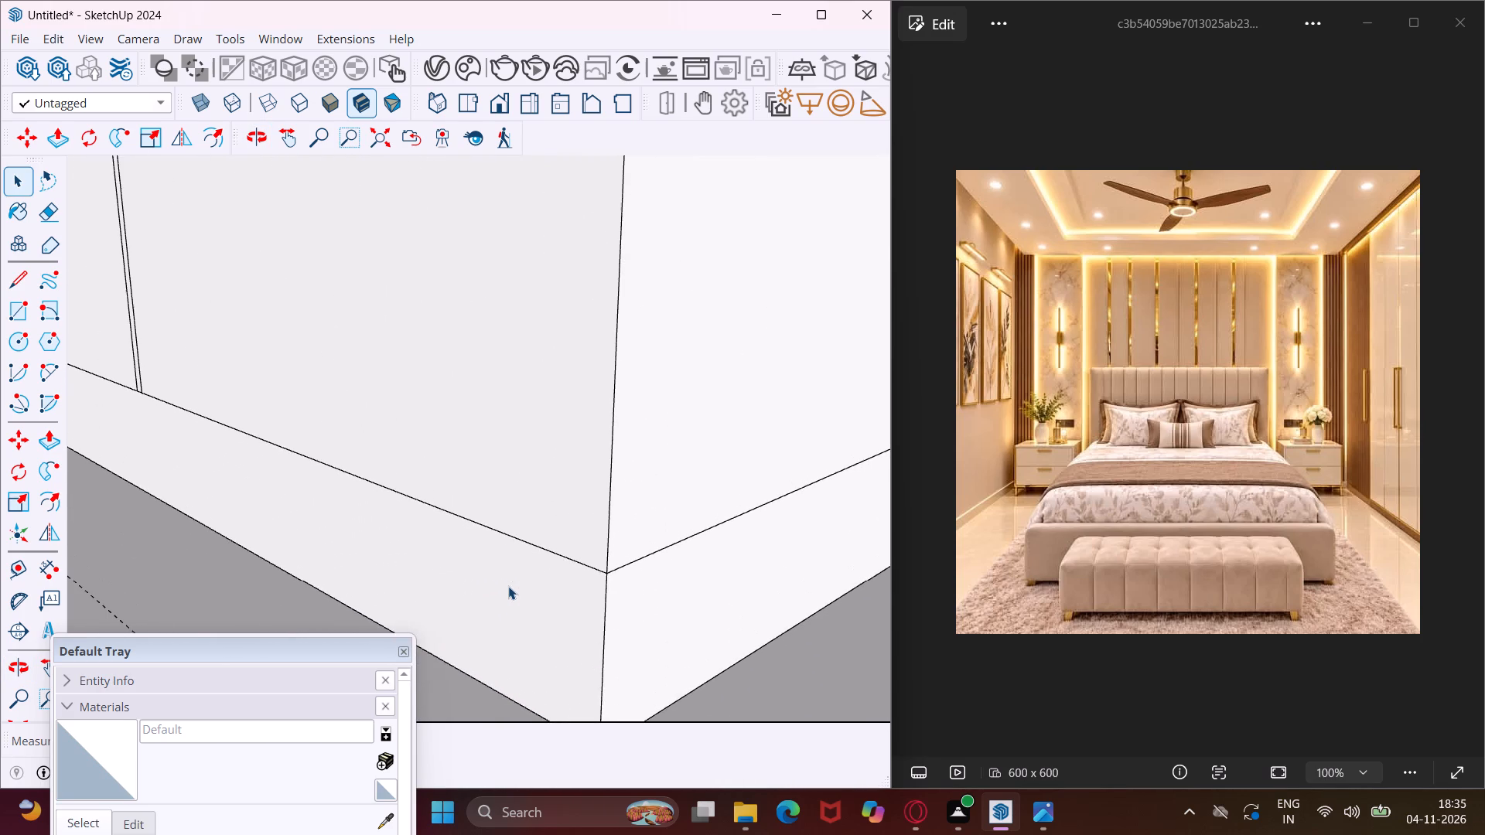
left_click(508, 586)
key("p")
left_click(508, 586)
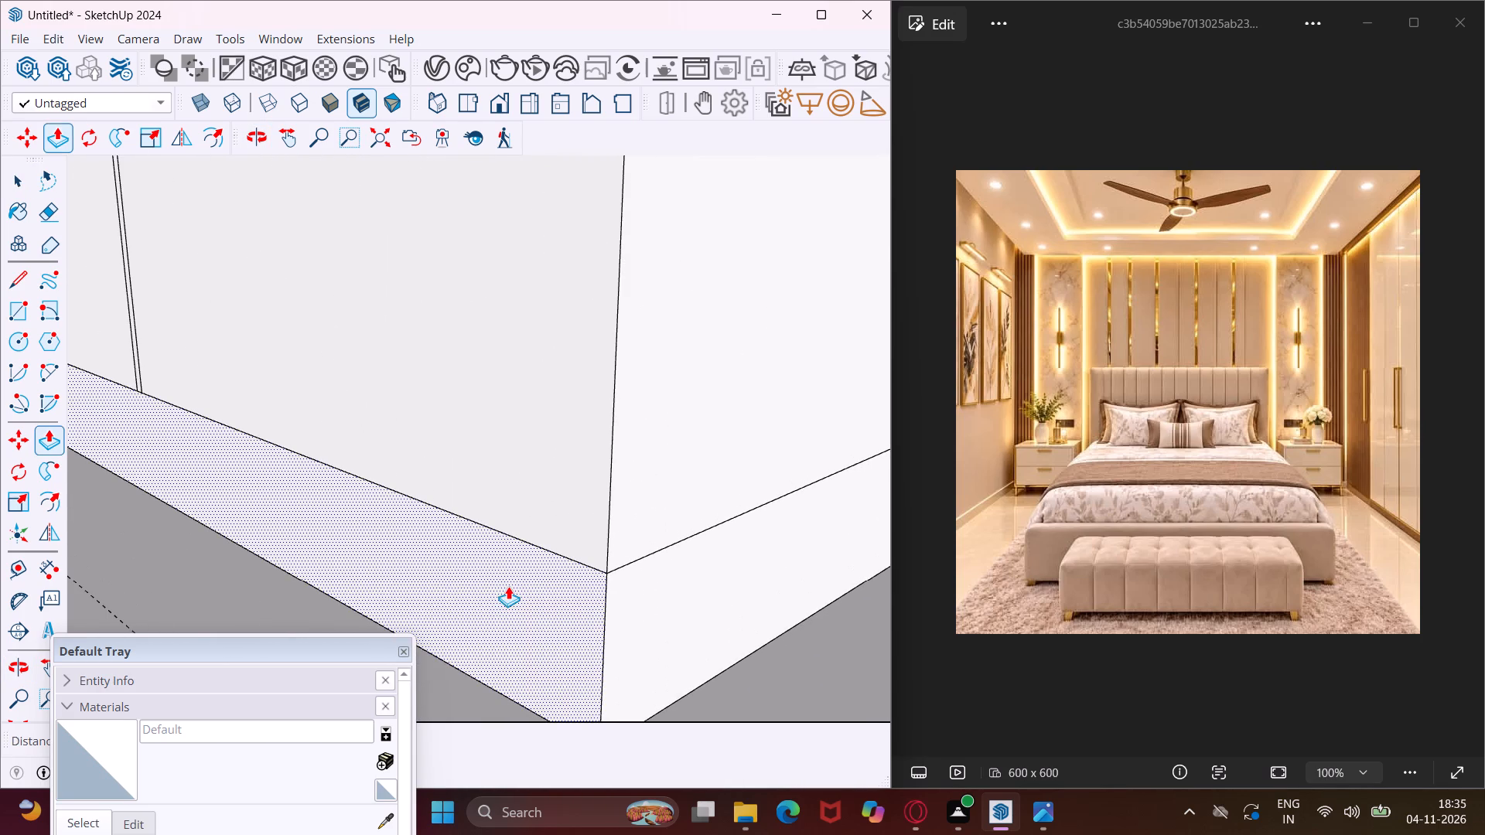
type("4\"")
key("Return")
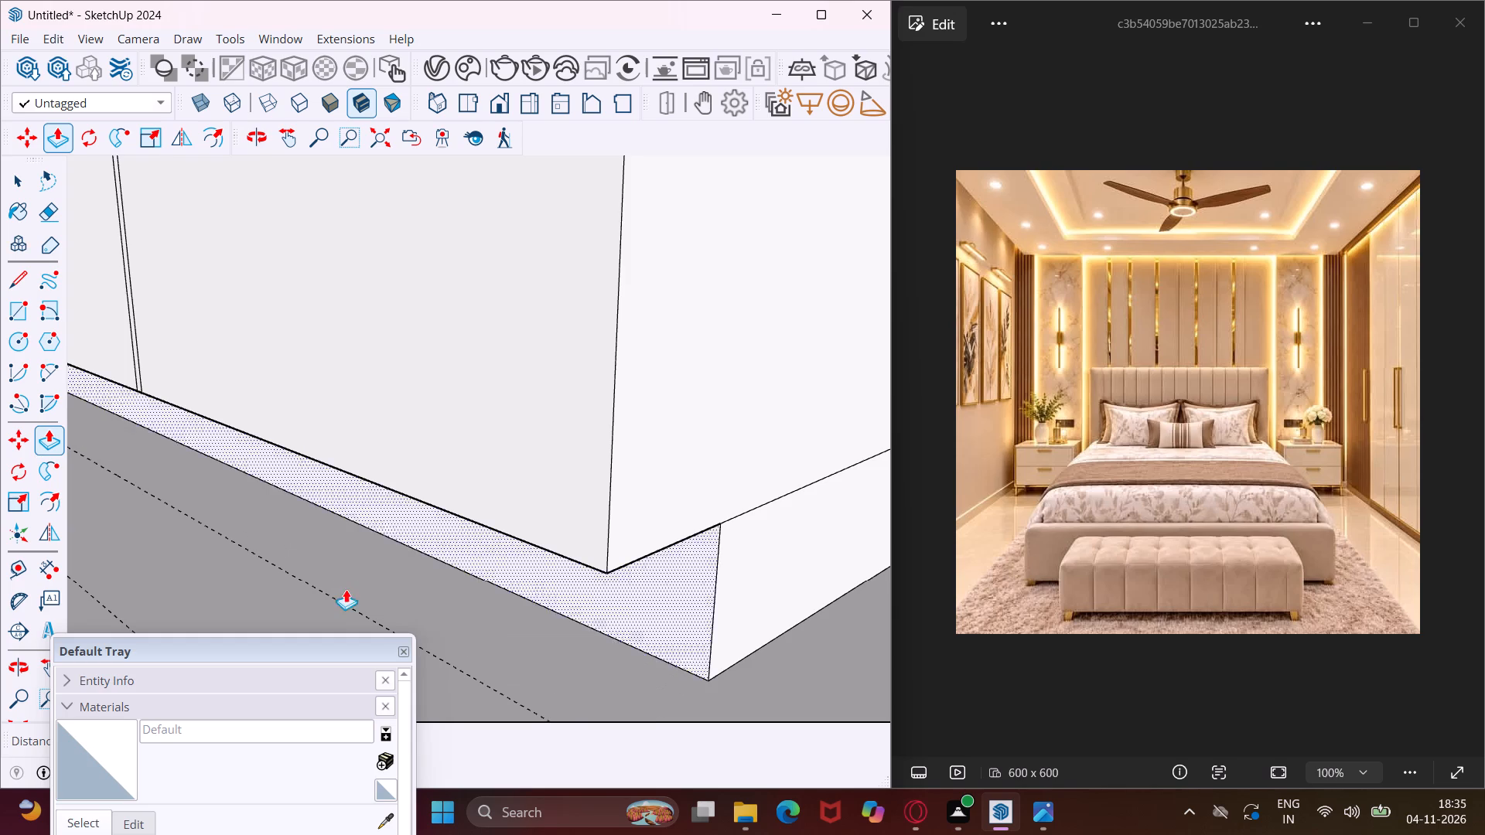
Push the base strip on the wardrobe's free end side inward by the same 4".
scroll(344, 588, "down", 5)
scroll(602, 572, "up", 3)
double_click(602, 572)
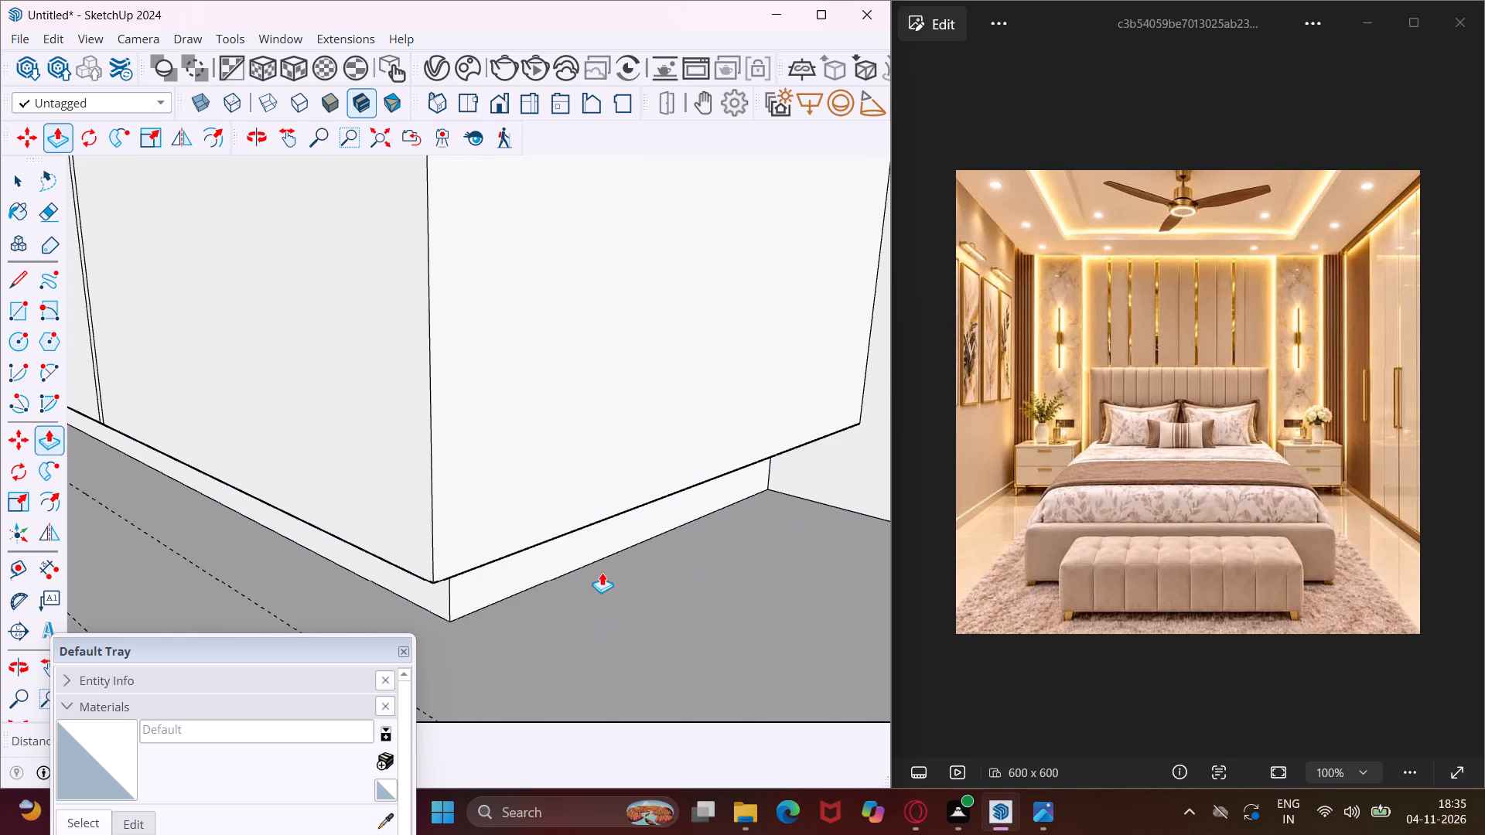
scroll(583, 636, "down", 14)
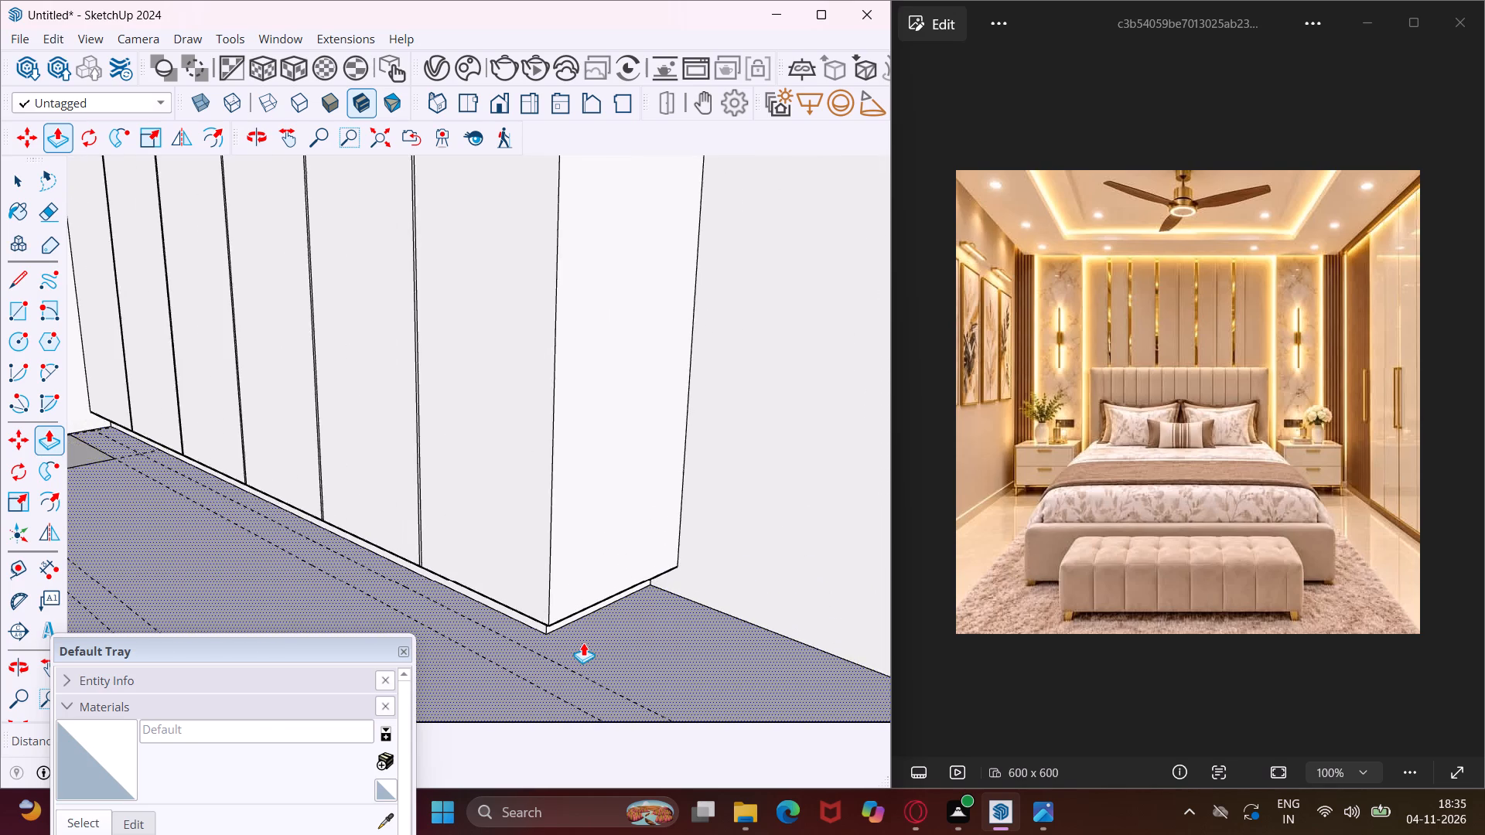
scroll(583, 642, "down", 14)
key("Escape")
key("space")
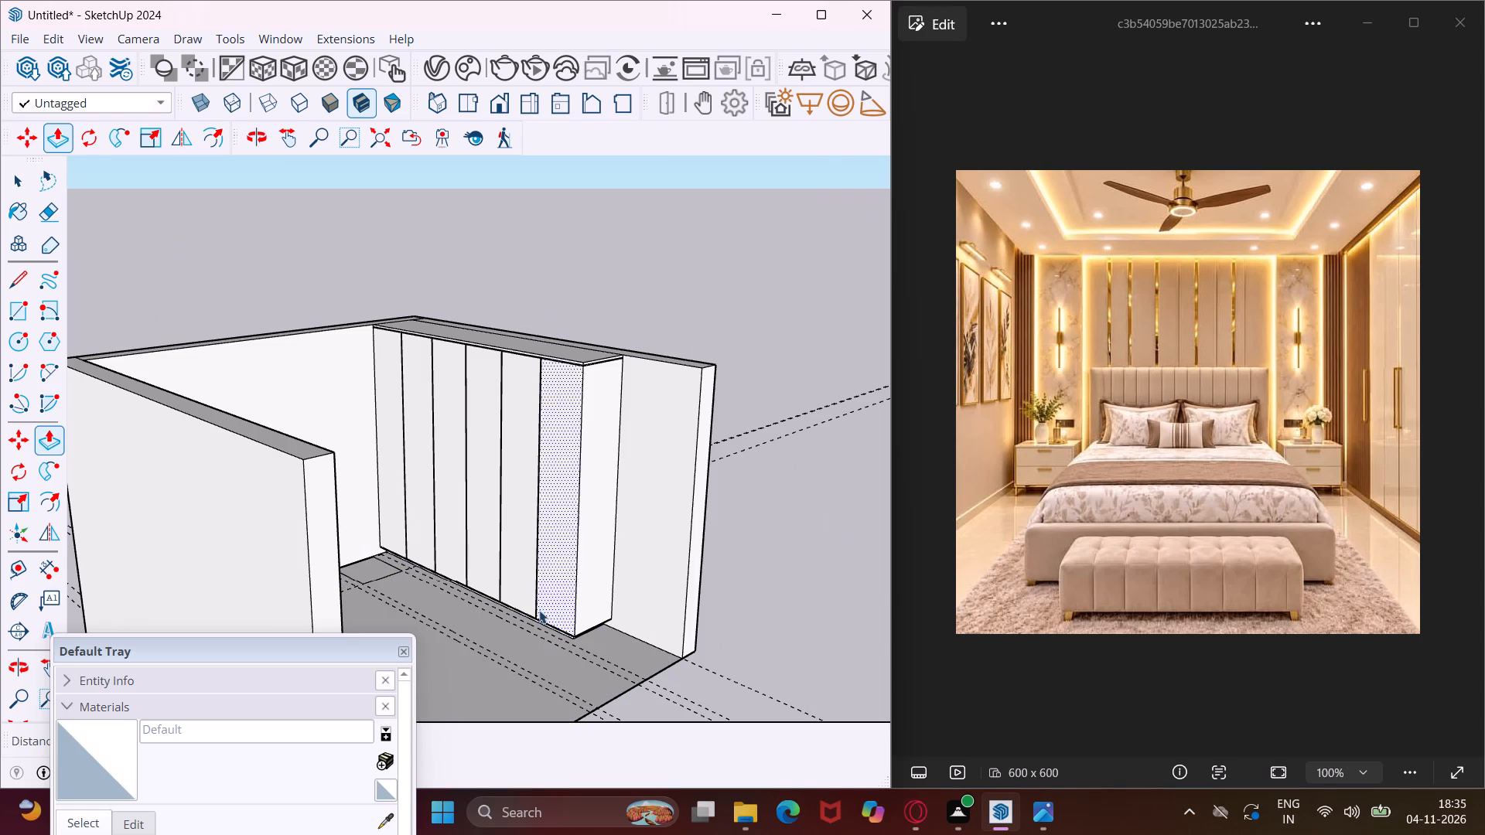
Push the thin horizontal strip above the doors on the wardrobe front inward .75" to form a groove.
scroll(568, 353, "up", 15)
scroll(592, 391, "up", 6)
scroll(452, 390, "up", 3)
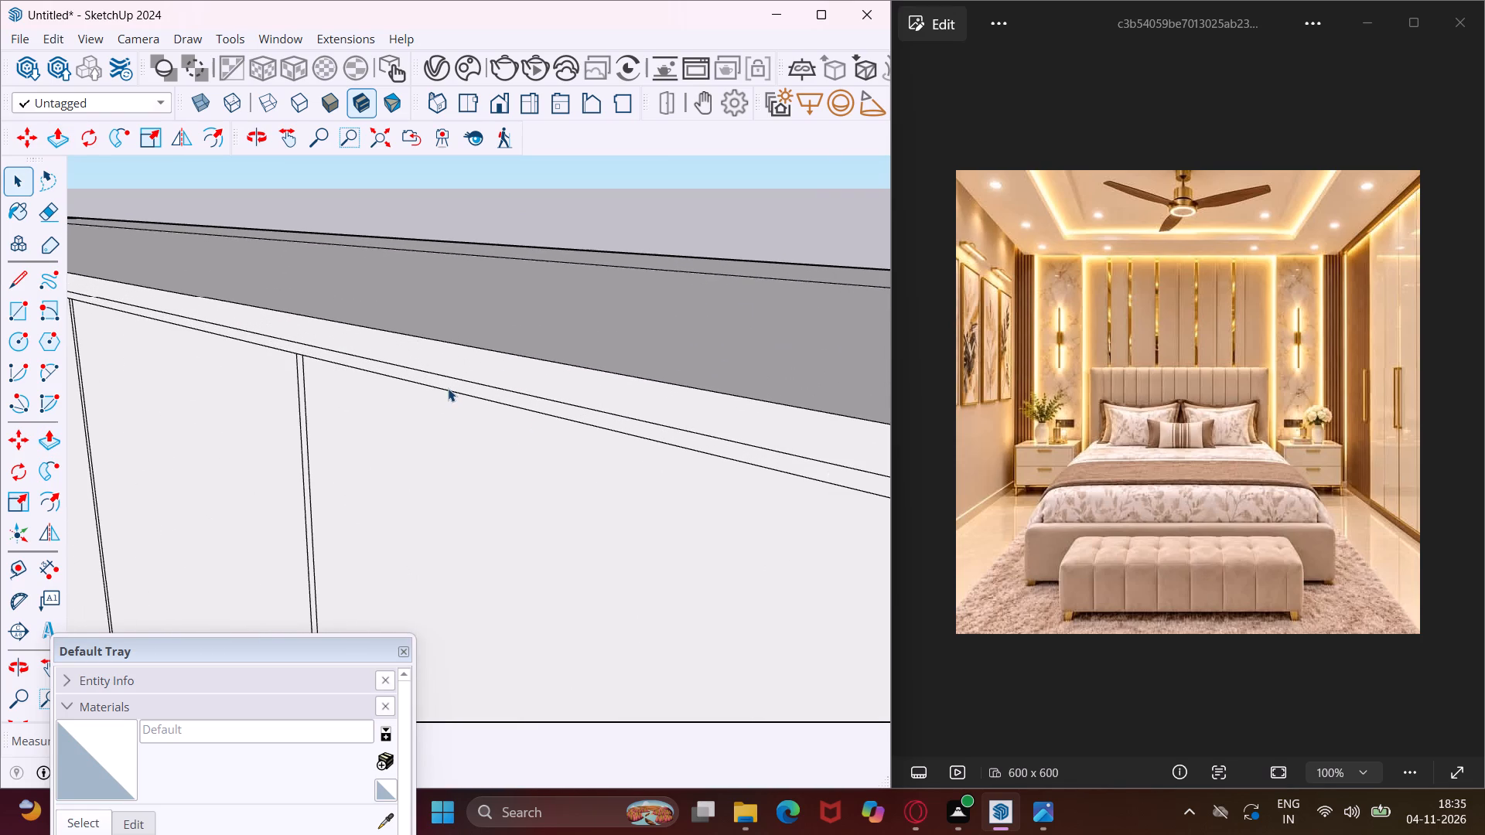
left_click(448, 386)
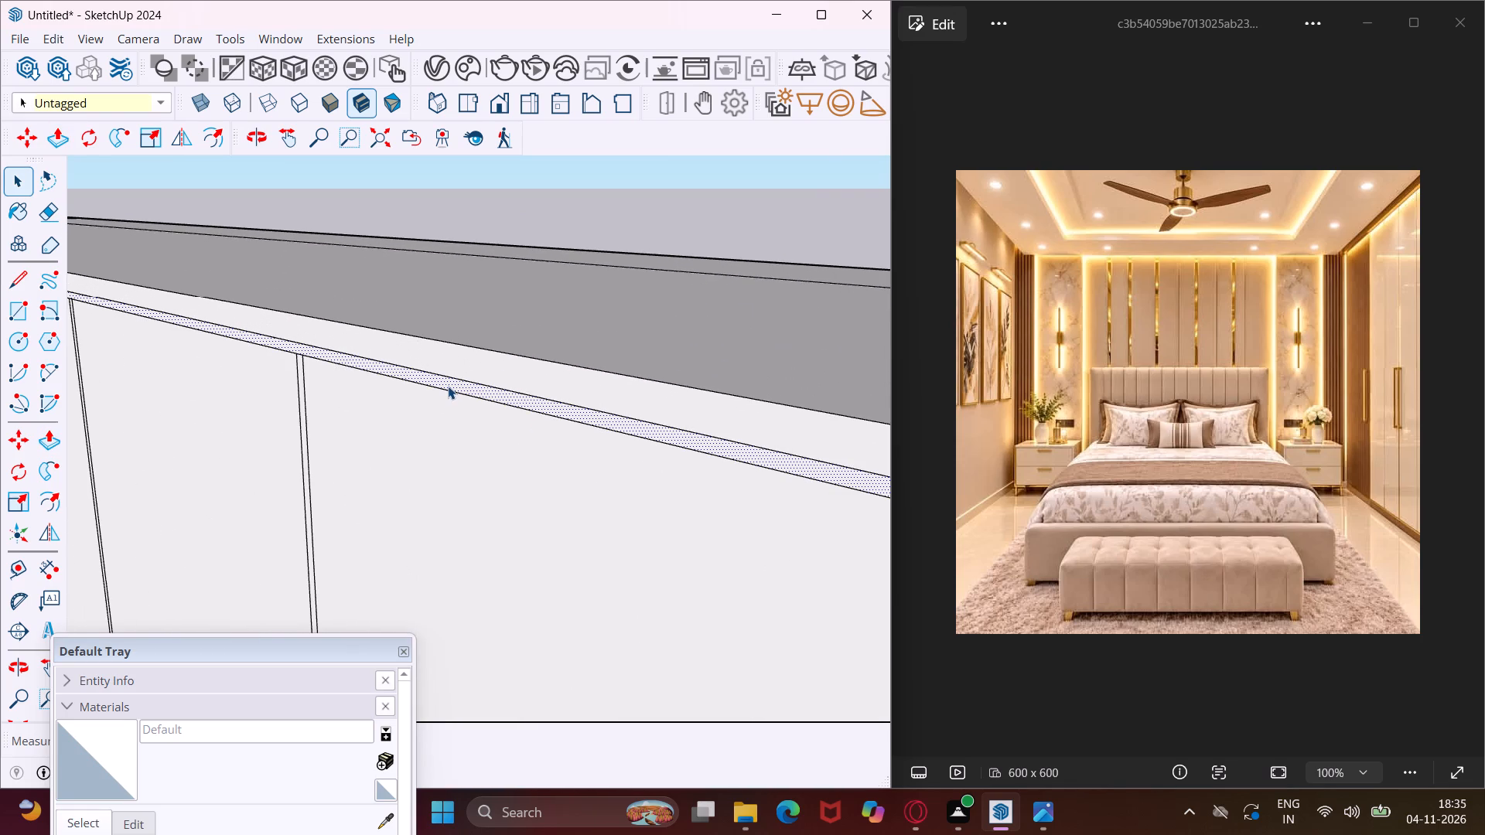
key("p")
left_click(448, 386)
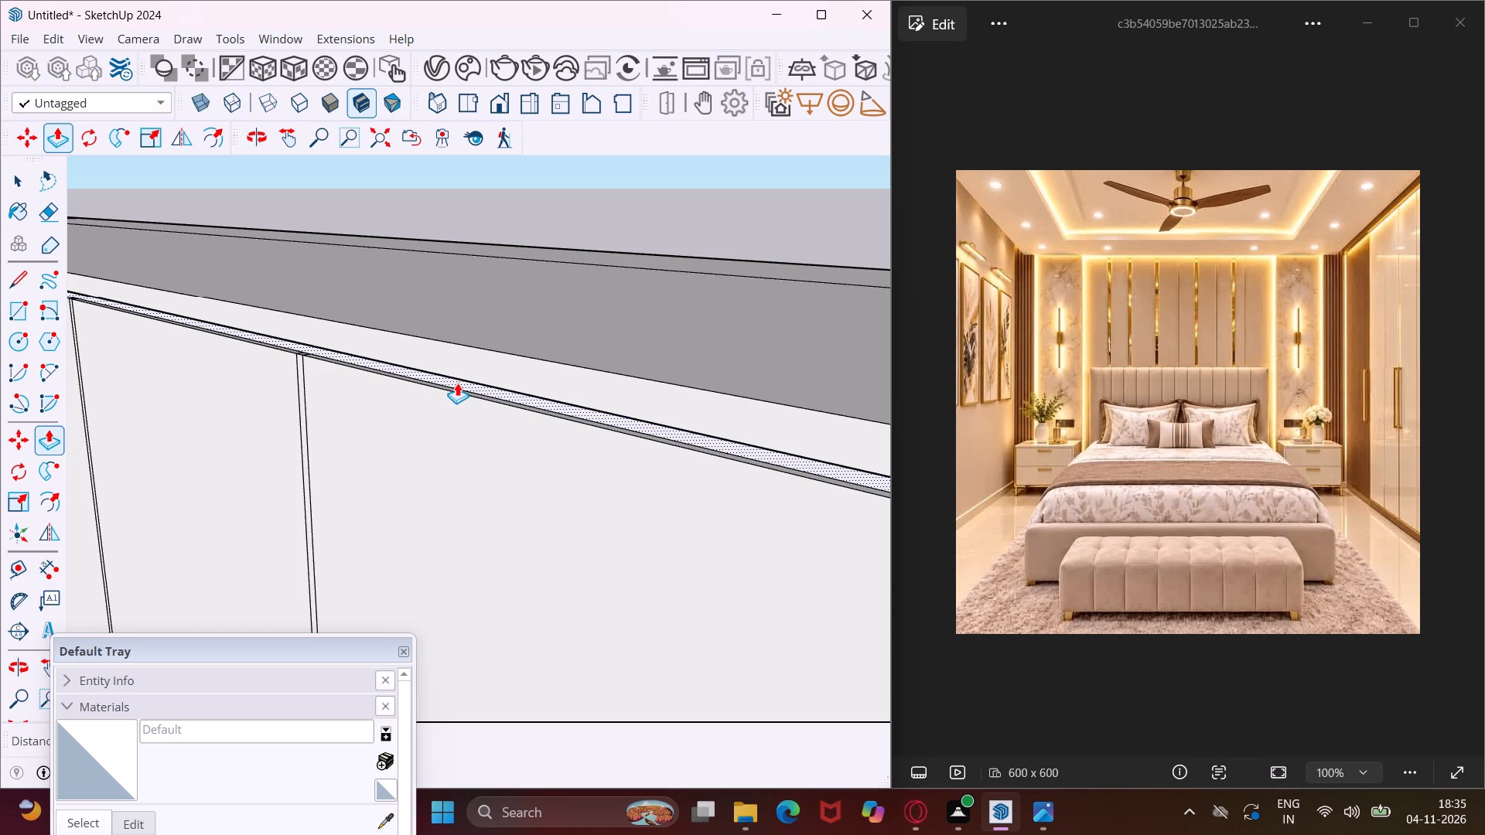
type(".75\"")
key("Return")
Push the matching horizontal strip on the wardrobe's free end side inward by the same .75".
scroll(363, 401, "down", 6)
scroll(295, 428, "down", 2)
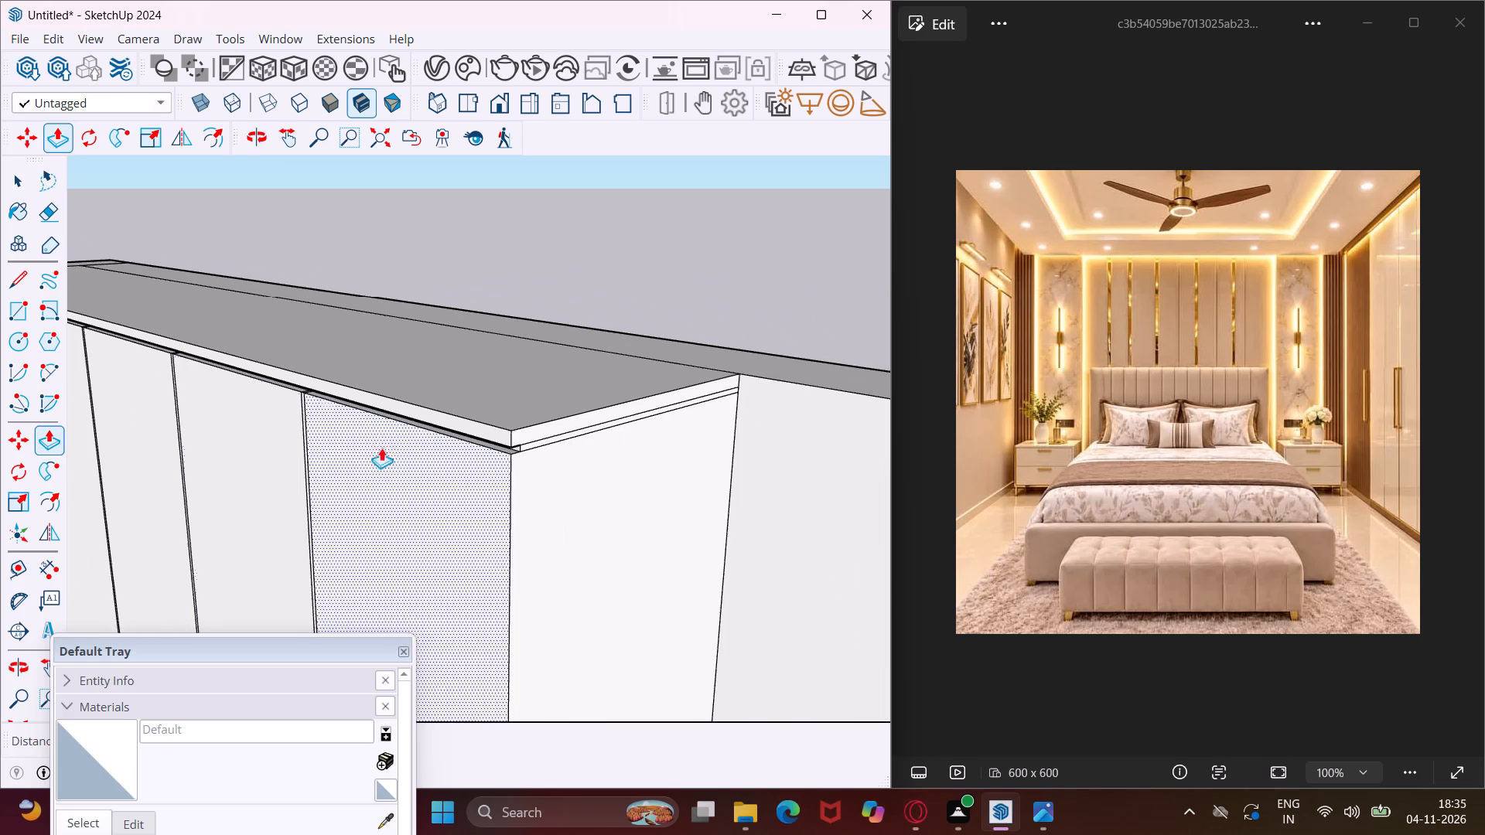
scroll(561, 431, "up", 14)
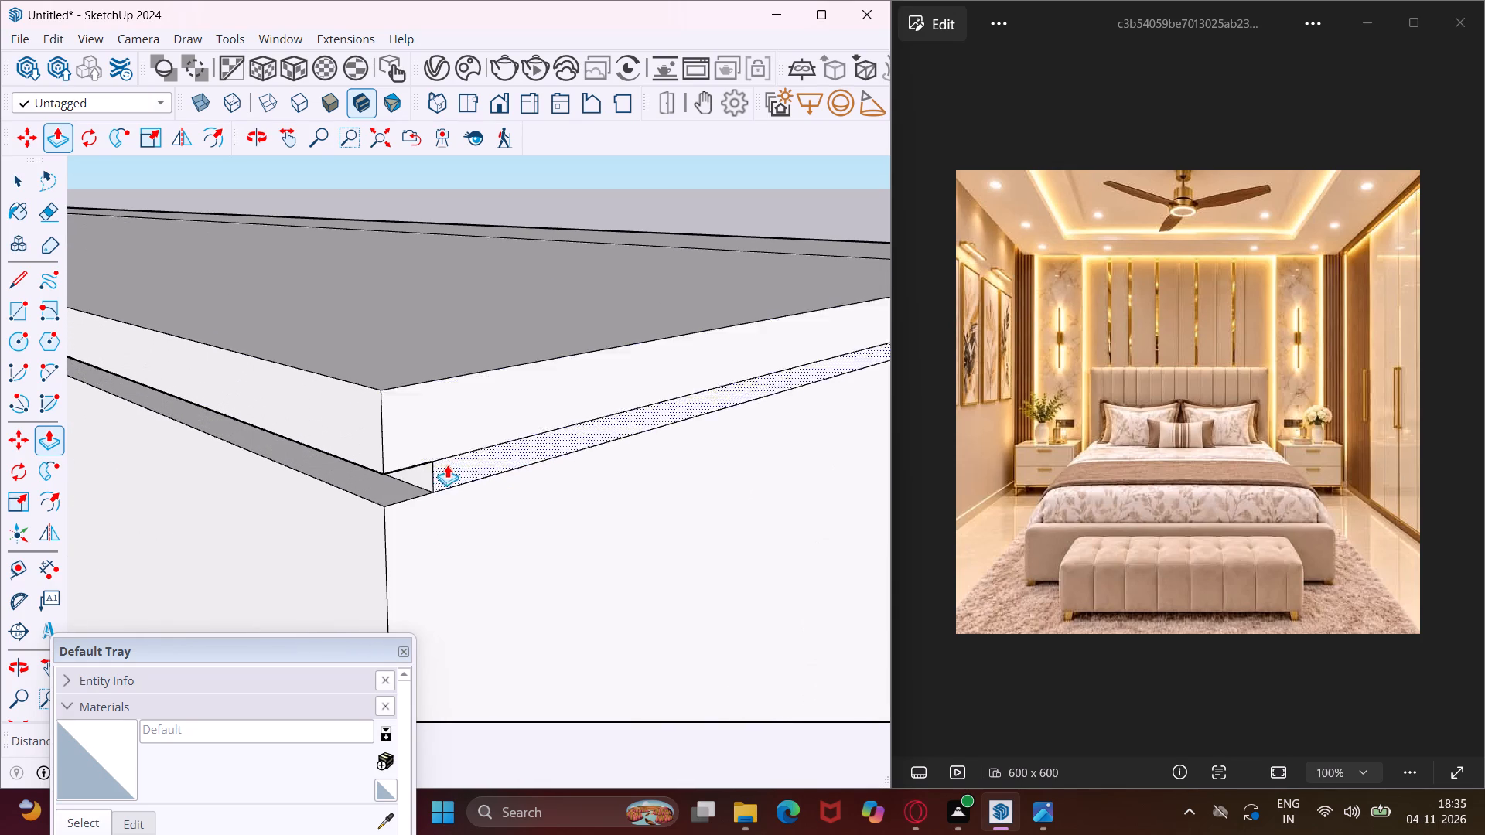
double_click(449, 473)
scroll(531, 413, "down", 7)
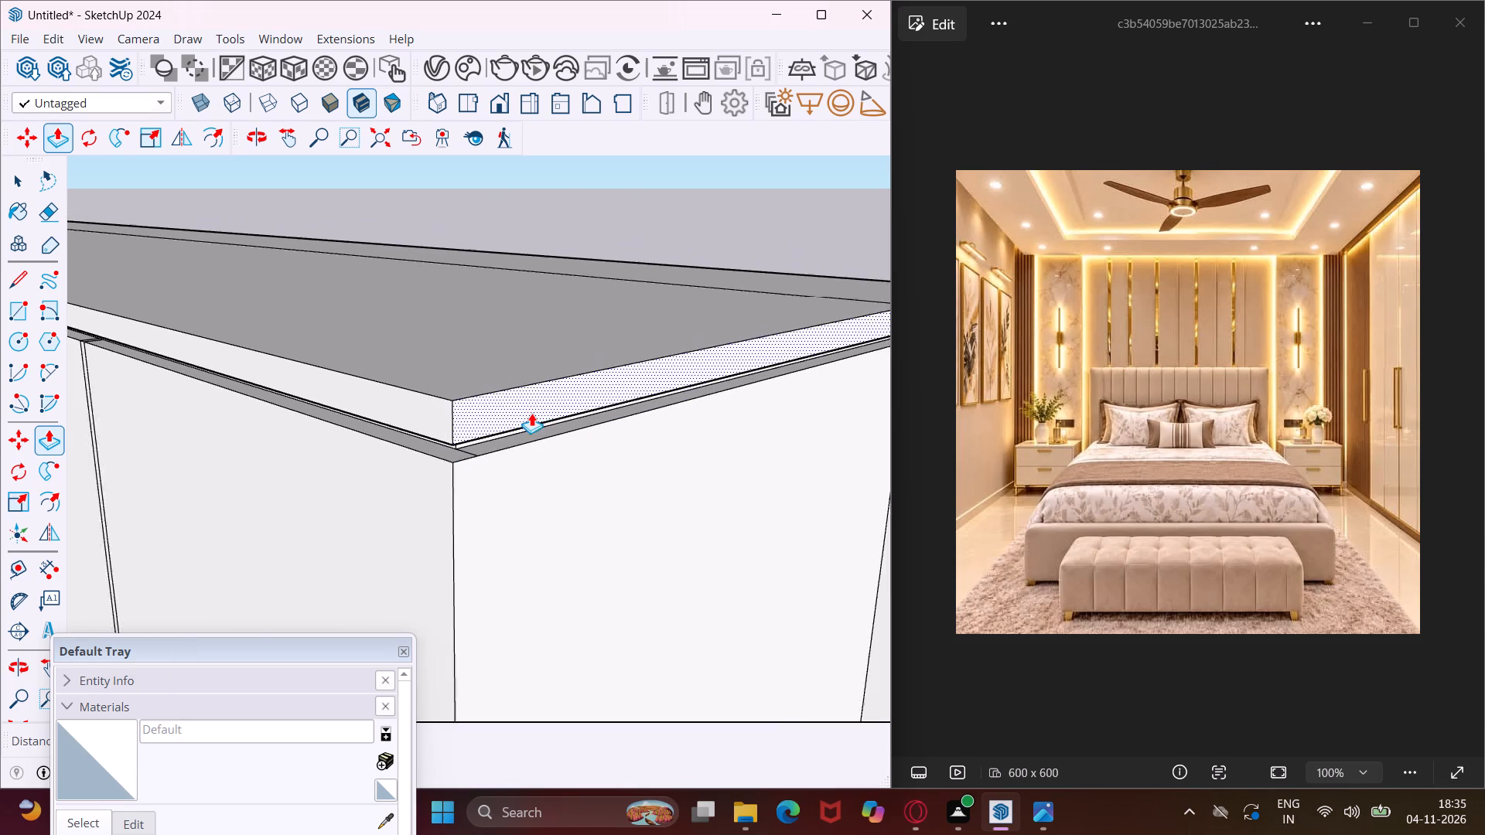
scroll(531, 412, "down", 6)
Push the vertical groove strip nearest the wardrobe's free end inward by the same .75".
scroll(236, 372, "up", 9)
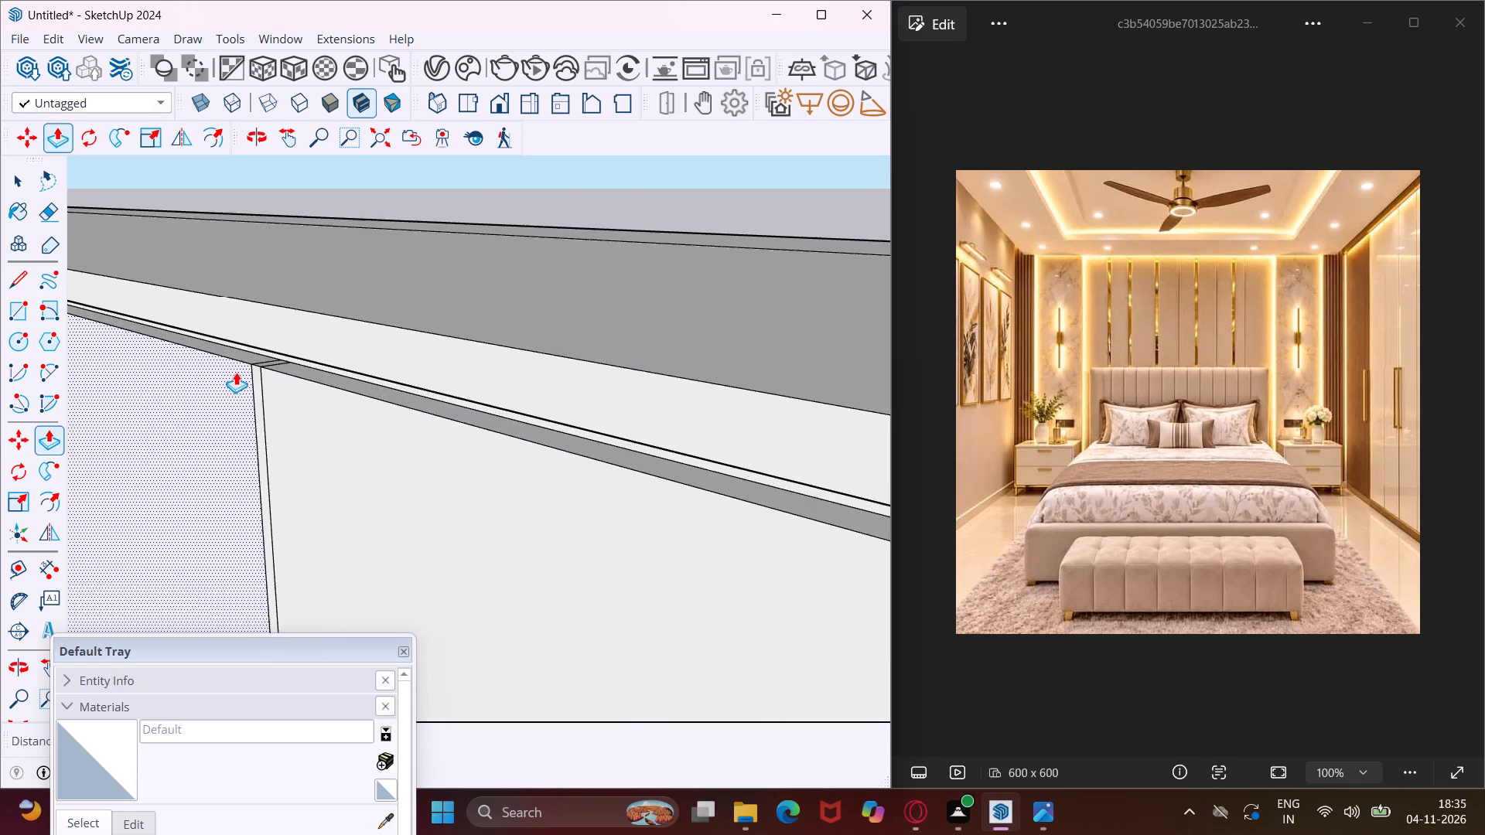
scroll(236, 372, "up", 12)
double_click(282, 423)
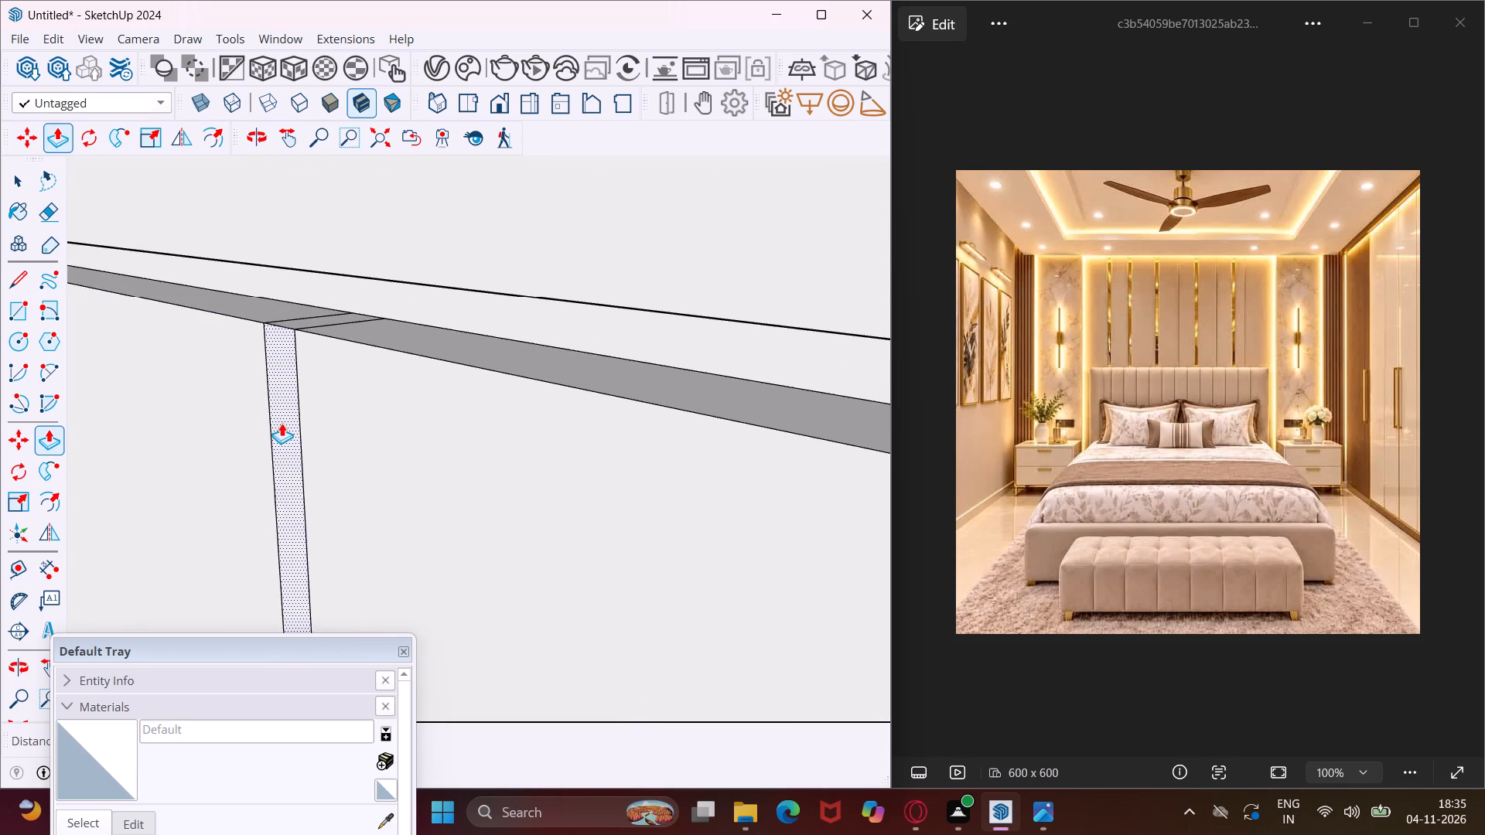
Push the second vertical groove strip from the wardrobe's free end inward by the same .75".
scroll(477, 320, "down", 14)
scroll(399, 347, "down", 6)
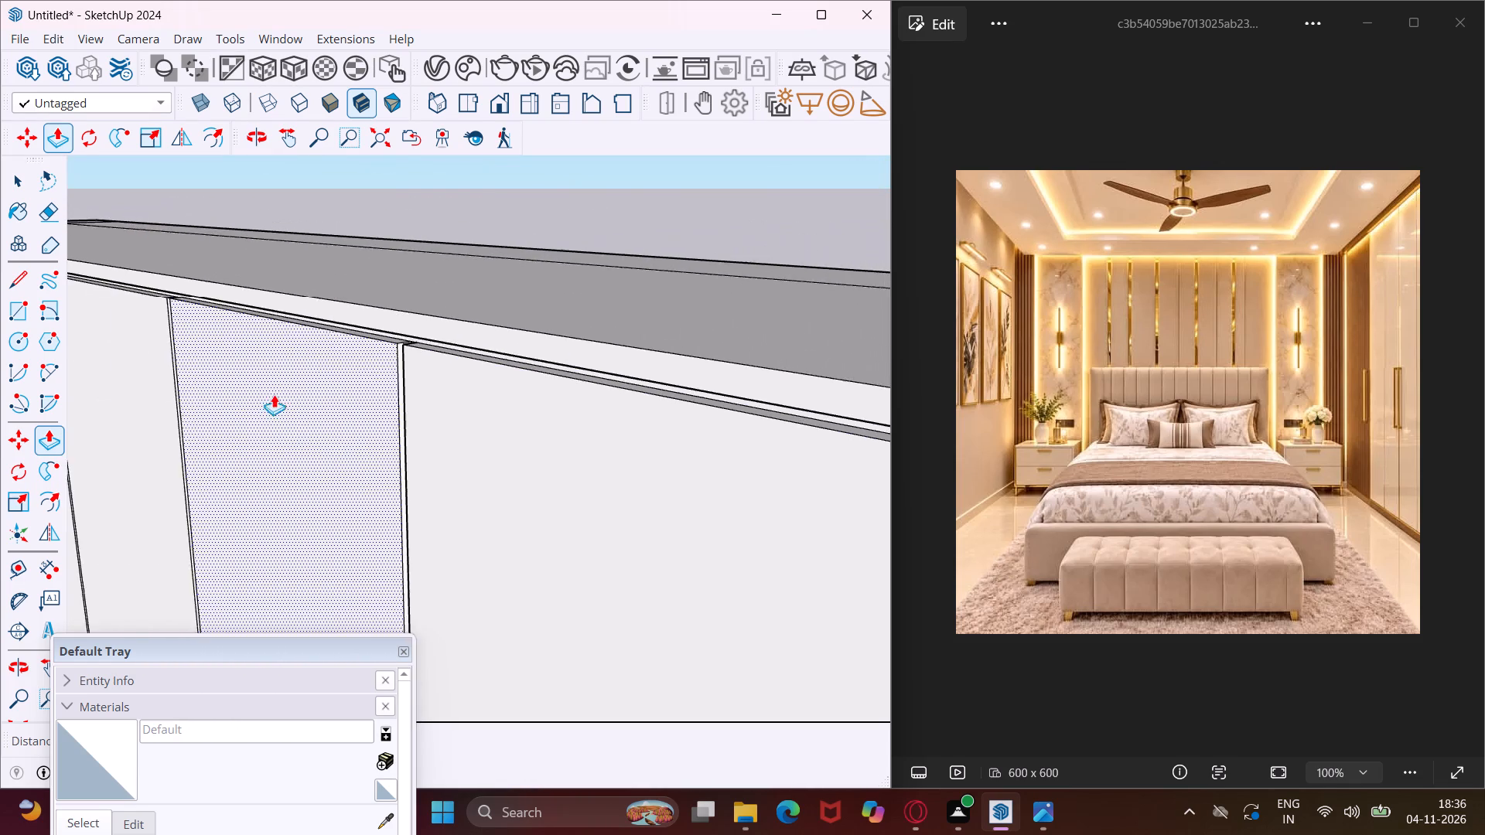
scroll(270, 396, "down", 5)
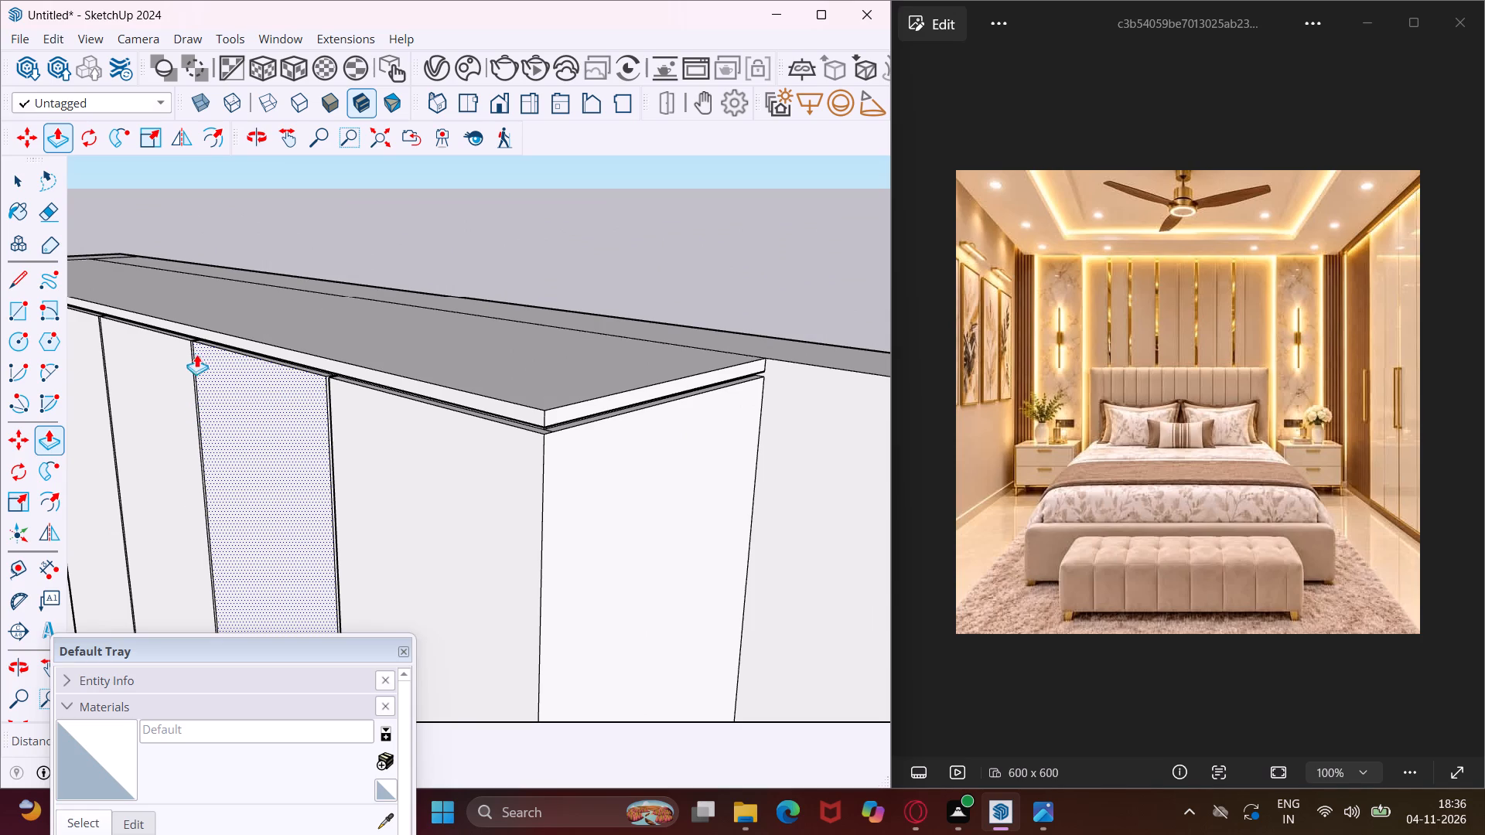
middle_click_drag(194, 354, 606, 387)
scroll(234, 450, "up", 4)
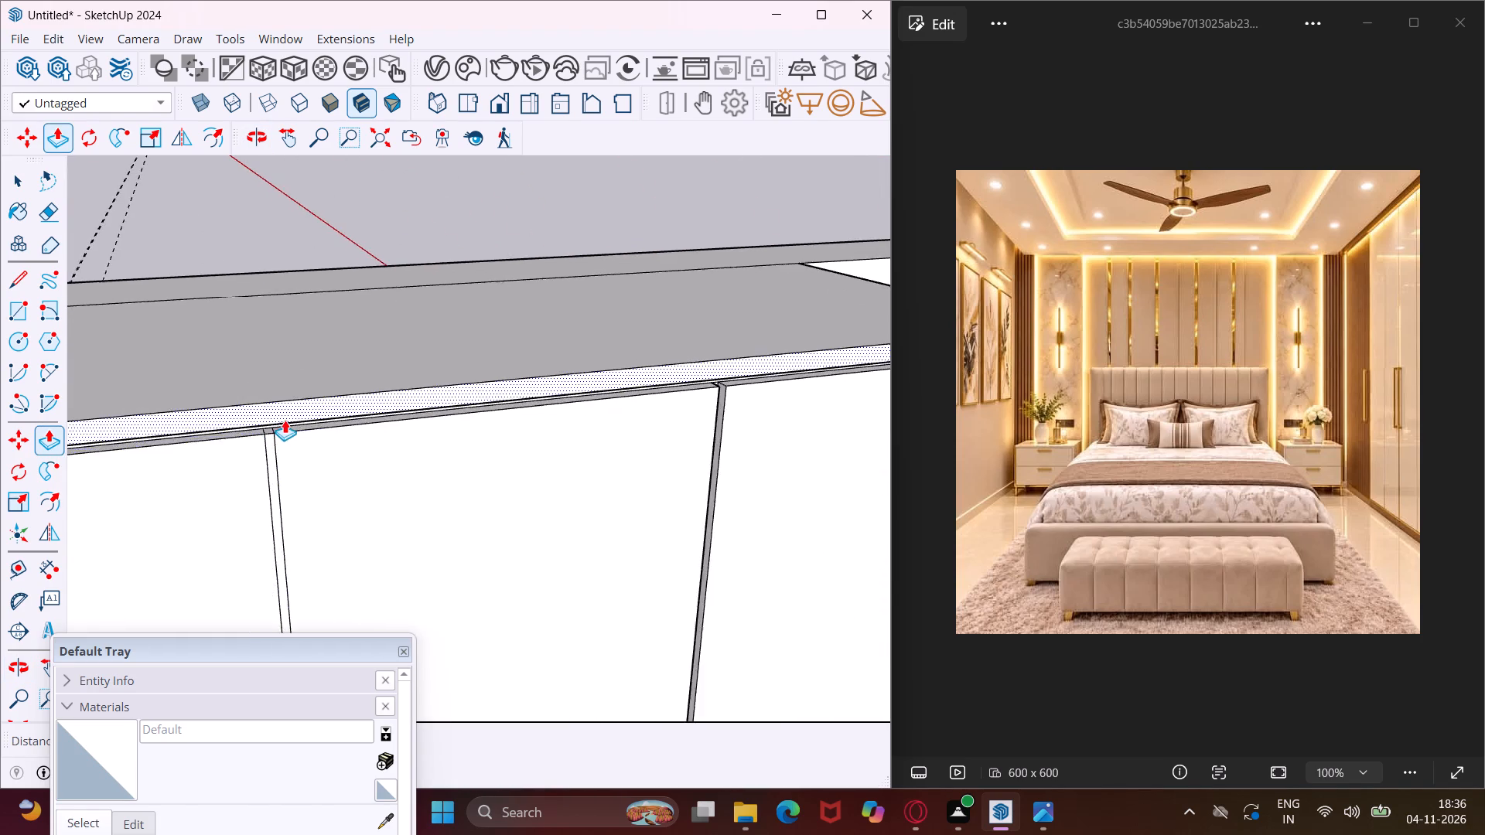
scroll(284, 419, "up", 12)
double_click(258, 451)
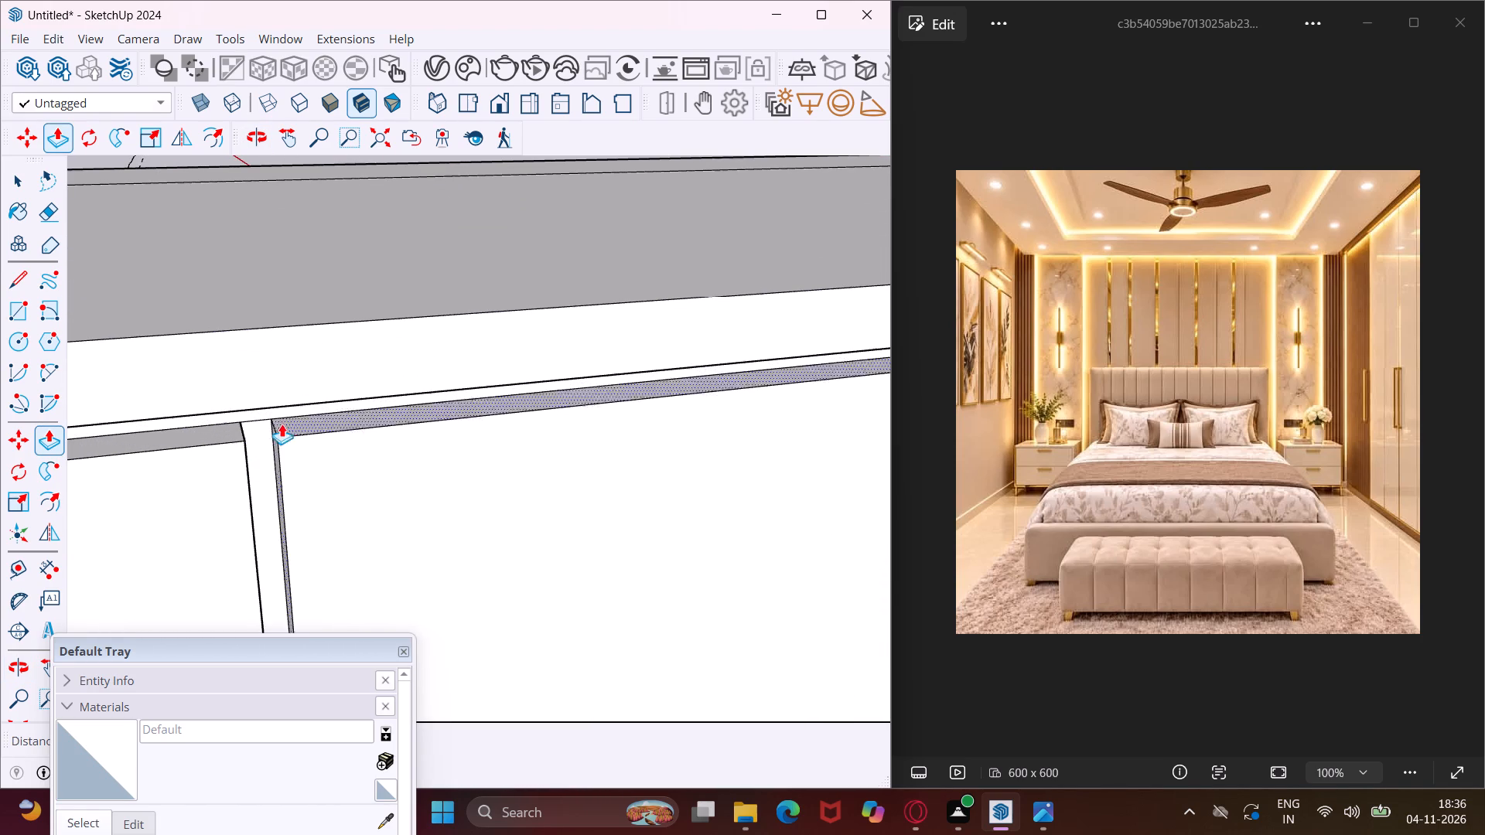
Push the vertical groove strip nearest the adjoining wall inward by the same .75".
scroll(357, 368, "down", 17)
scroll(366, 371, "down", 7)
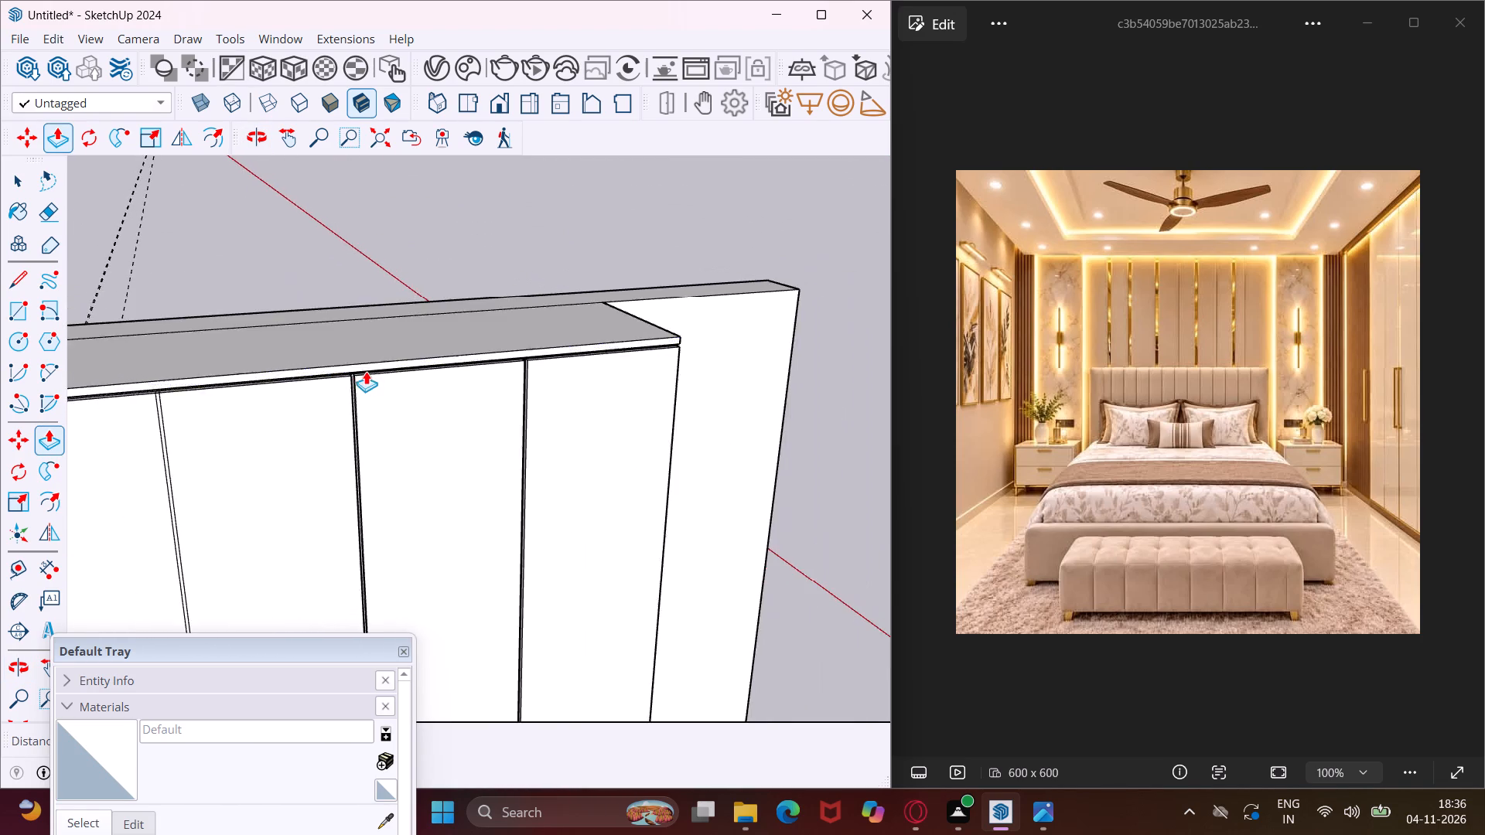
scroll(366, 371, "down", 13)
scroll(174, 377, "up", 5)
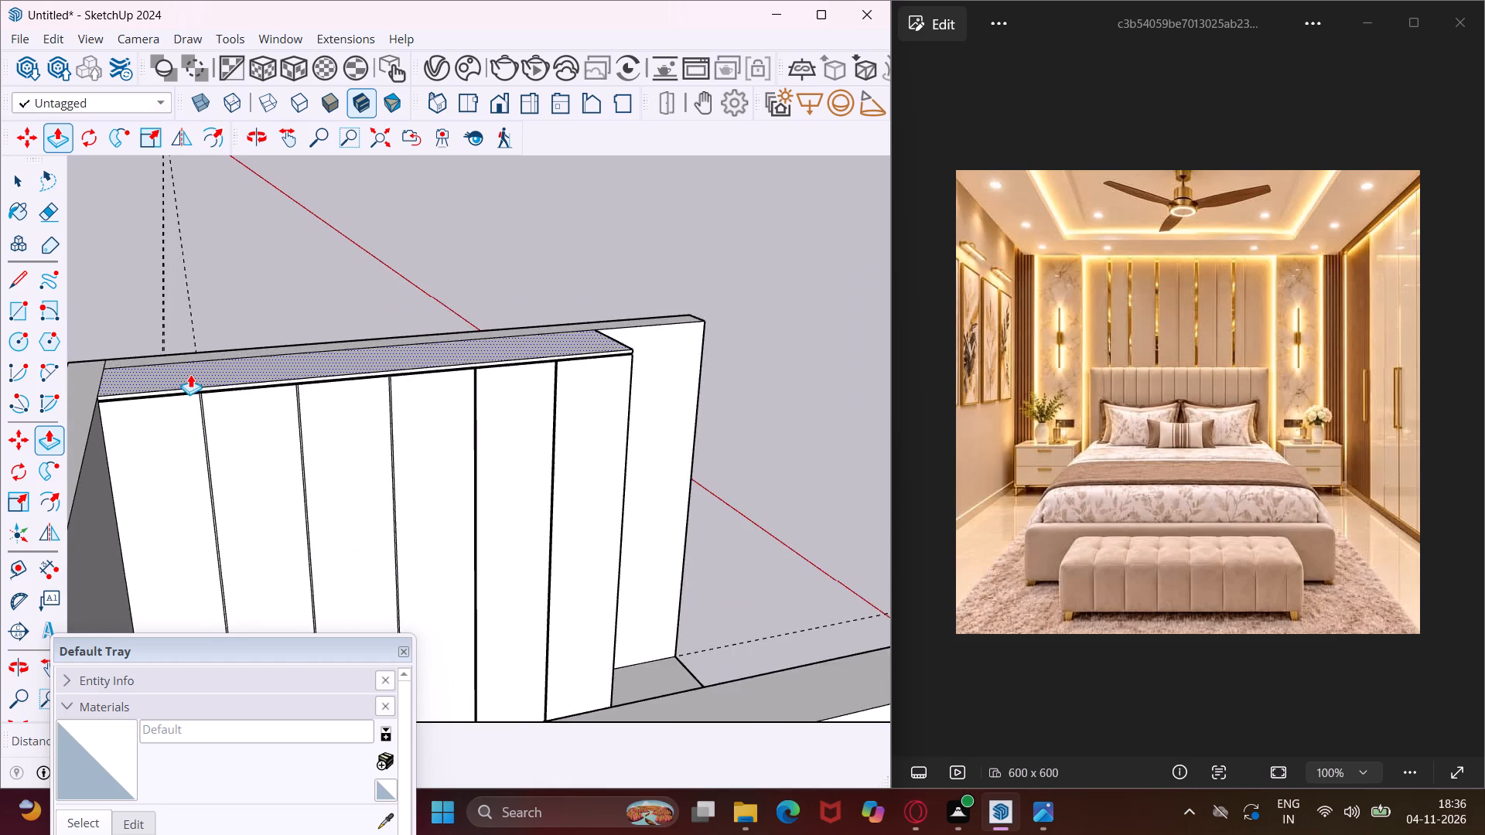
scroll(190, 374, "up", 11)
scroll(246, 480, "up", 12)
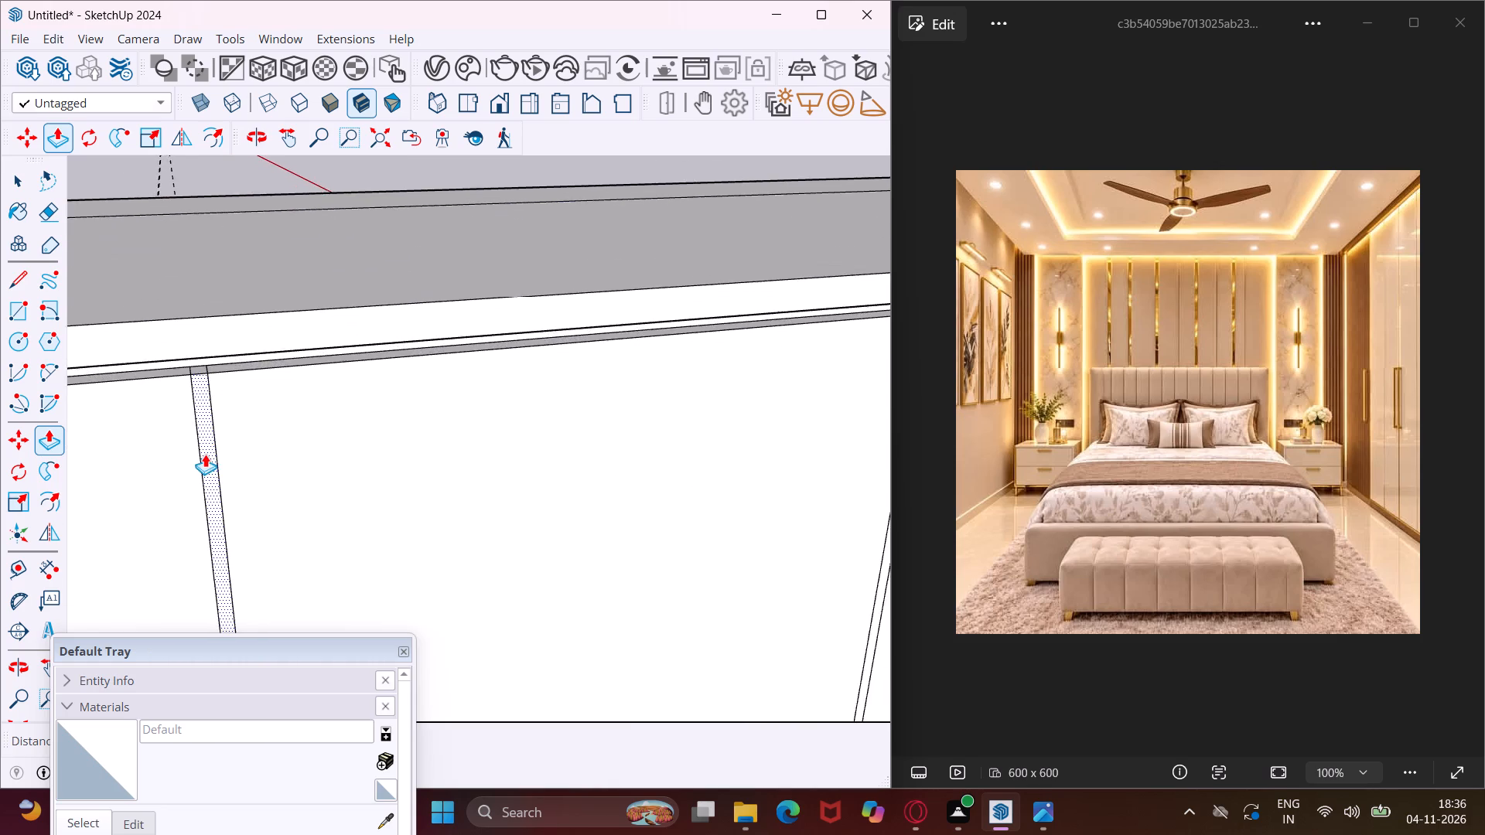
scroll(205, 454, "up", 7)
left_click(205, 454)
double_click(205, 454)
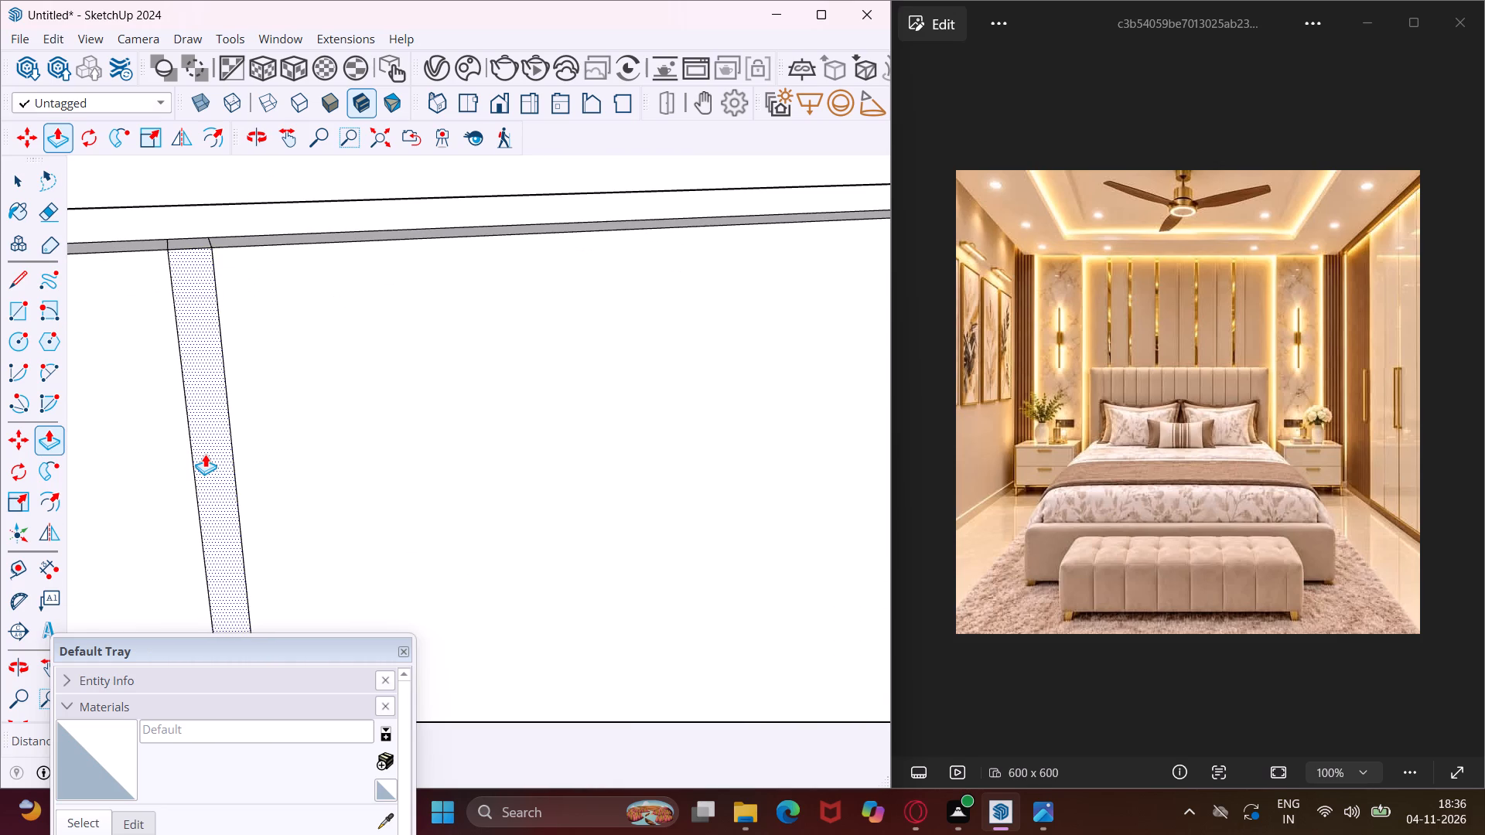
Push the second vertical groove strip from the adjoining wall inward by the same .75".
scroll(153, 389, "down", 14)
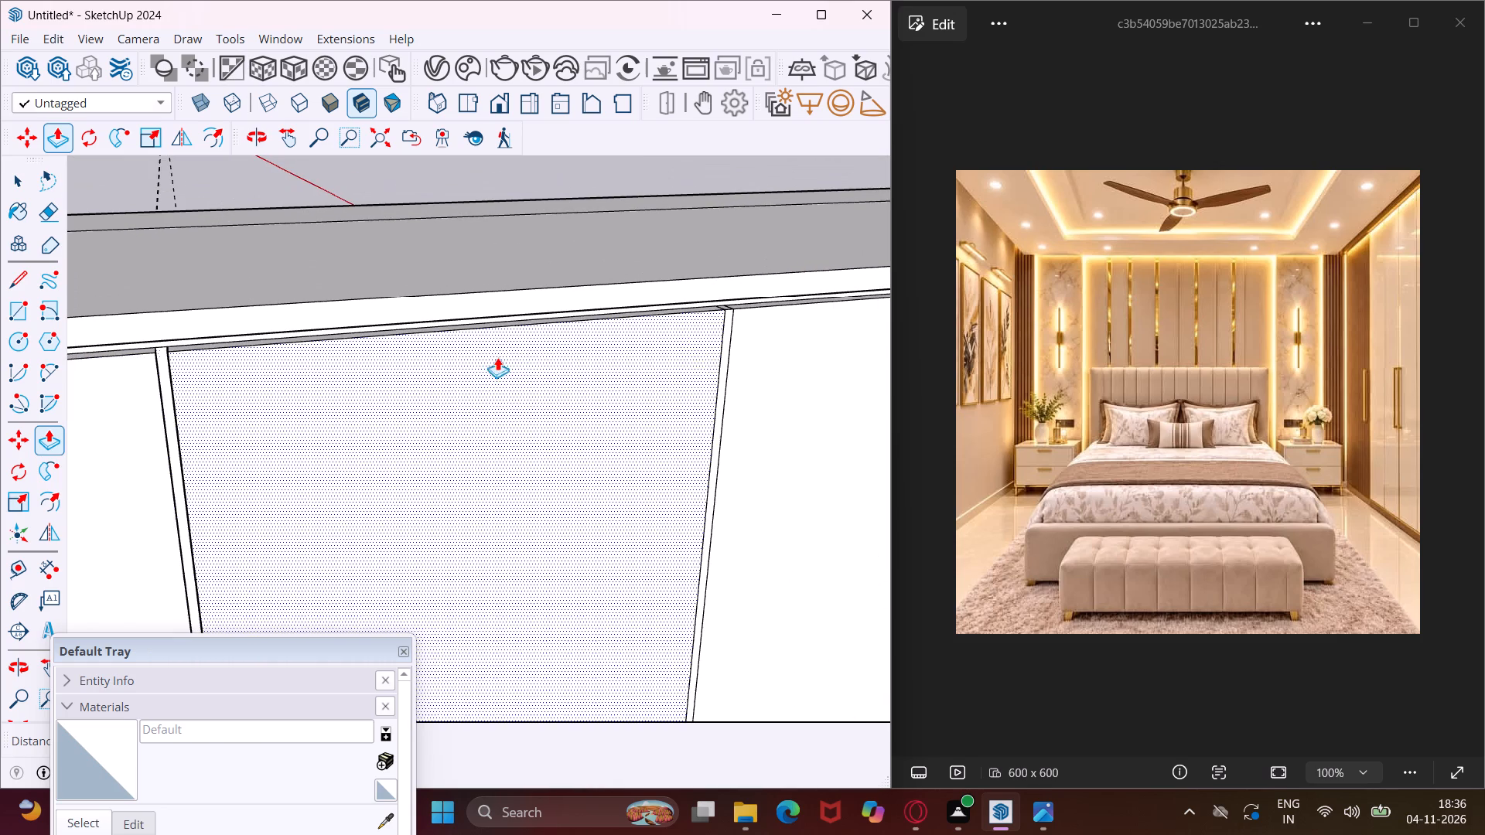
scroll(731, 324, "up", 14)
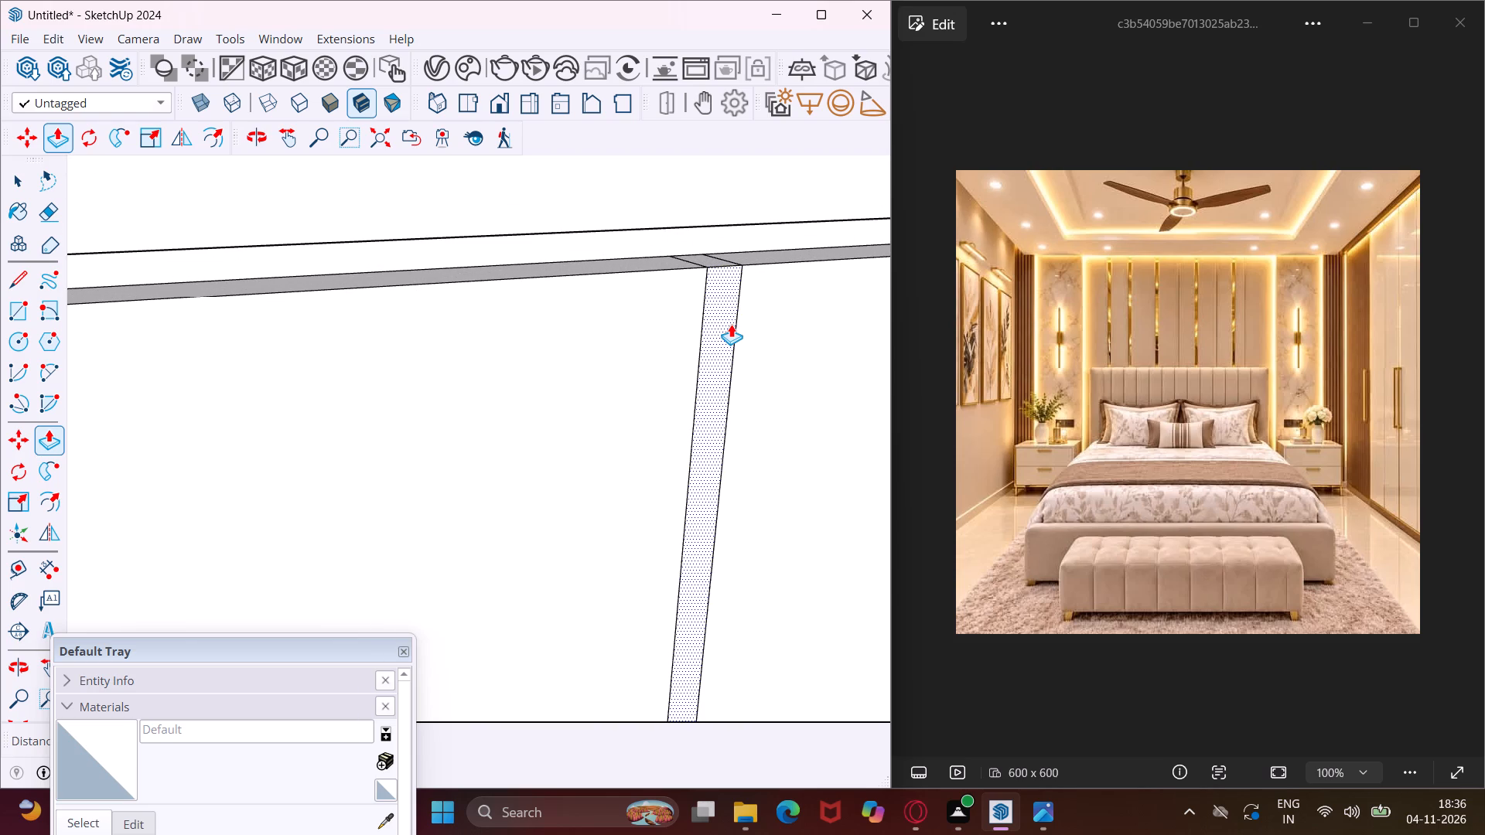
double_click(726, 306)
scroll(314, 361, "down", 10)
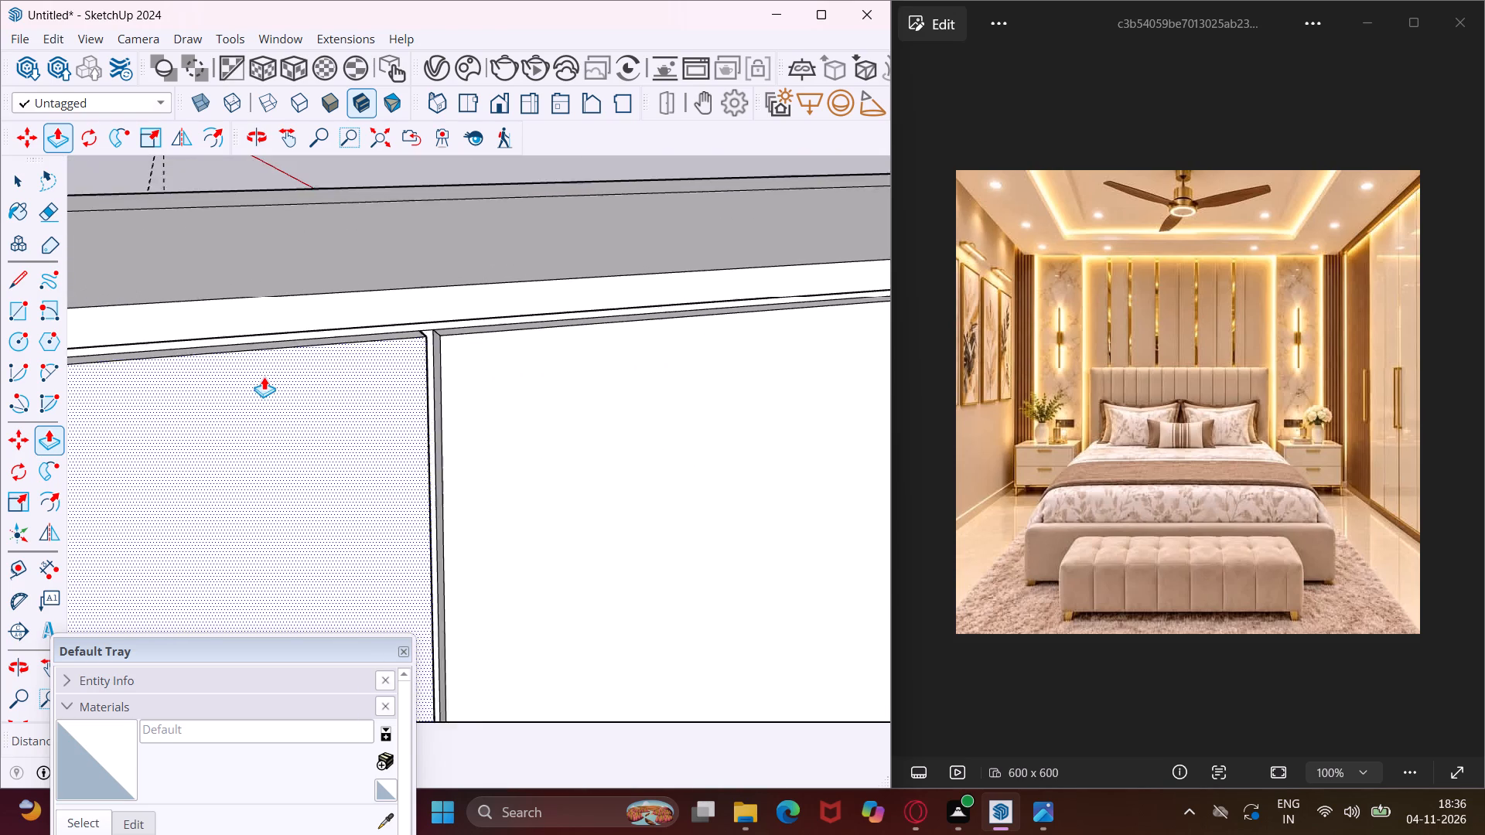
Push the middle vertical groove strip of the wardrobe front inward by the same .75".
scroll(264, 377, "down", 13)
scroll(620, 336, "up", 7)
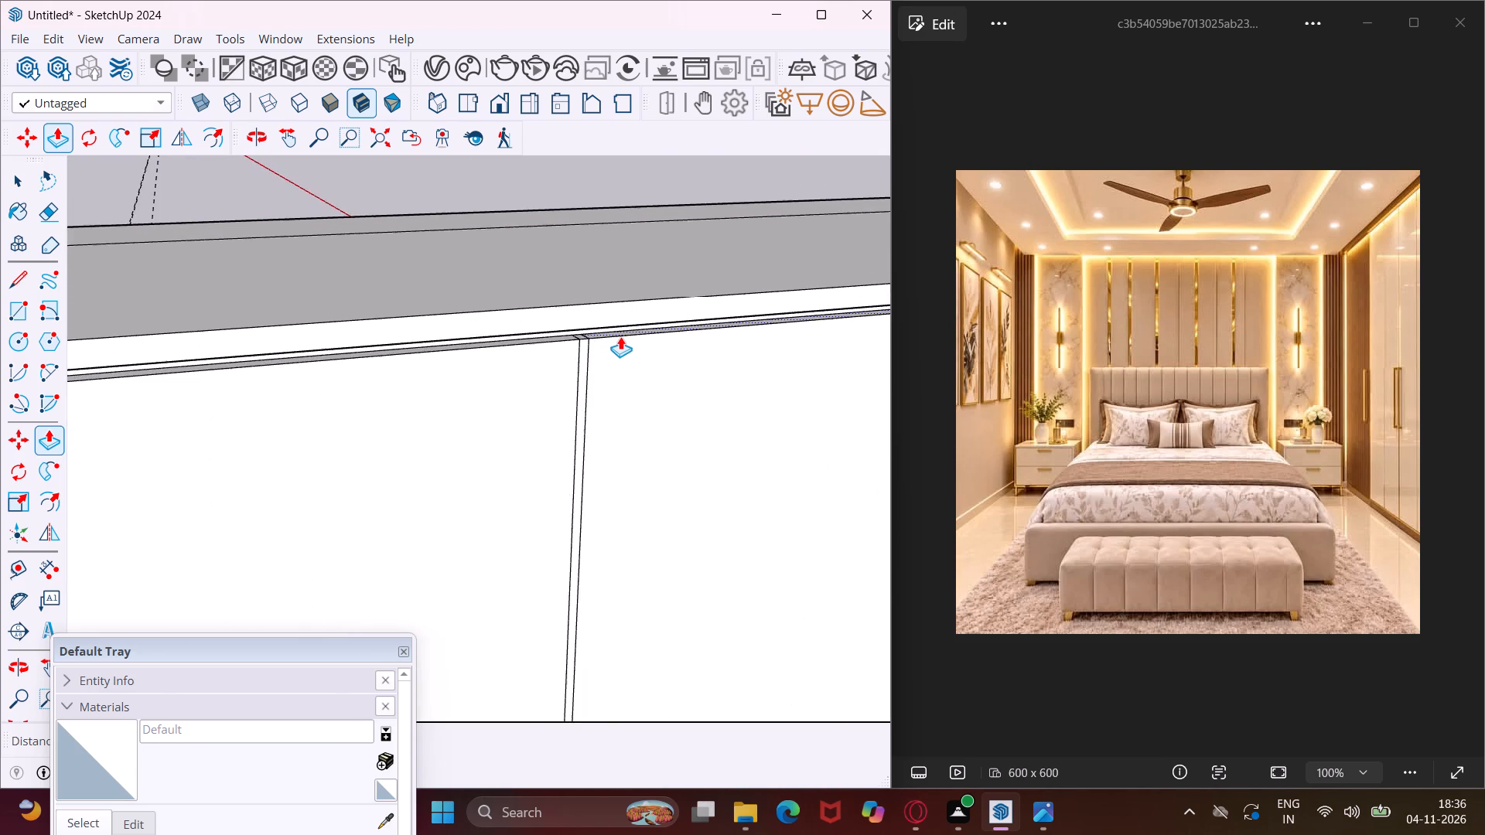
scroll(620, 336, "up", 6)
scroll(541, 394, "up", 11)
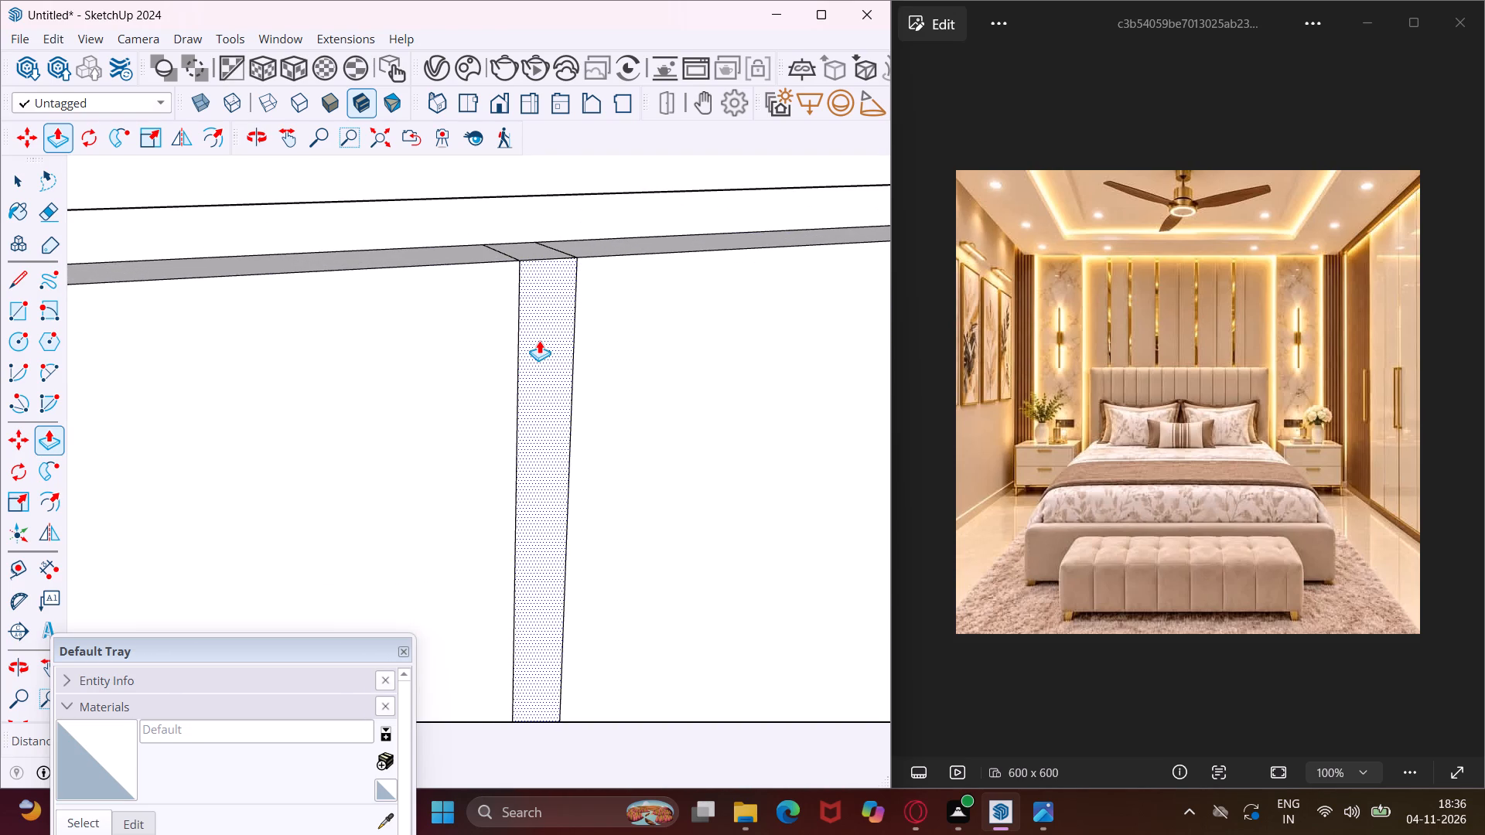
double_click(539, 340)
scroll(390, 376, "down", 16)
scroll(420, 338, "down", 7)
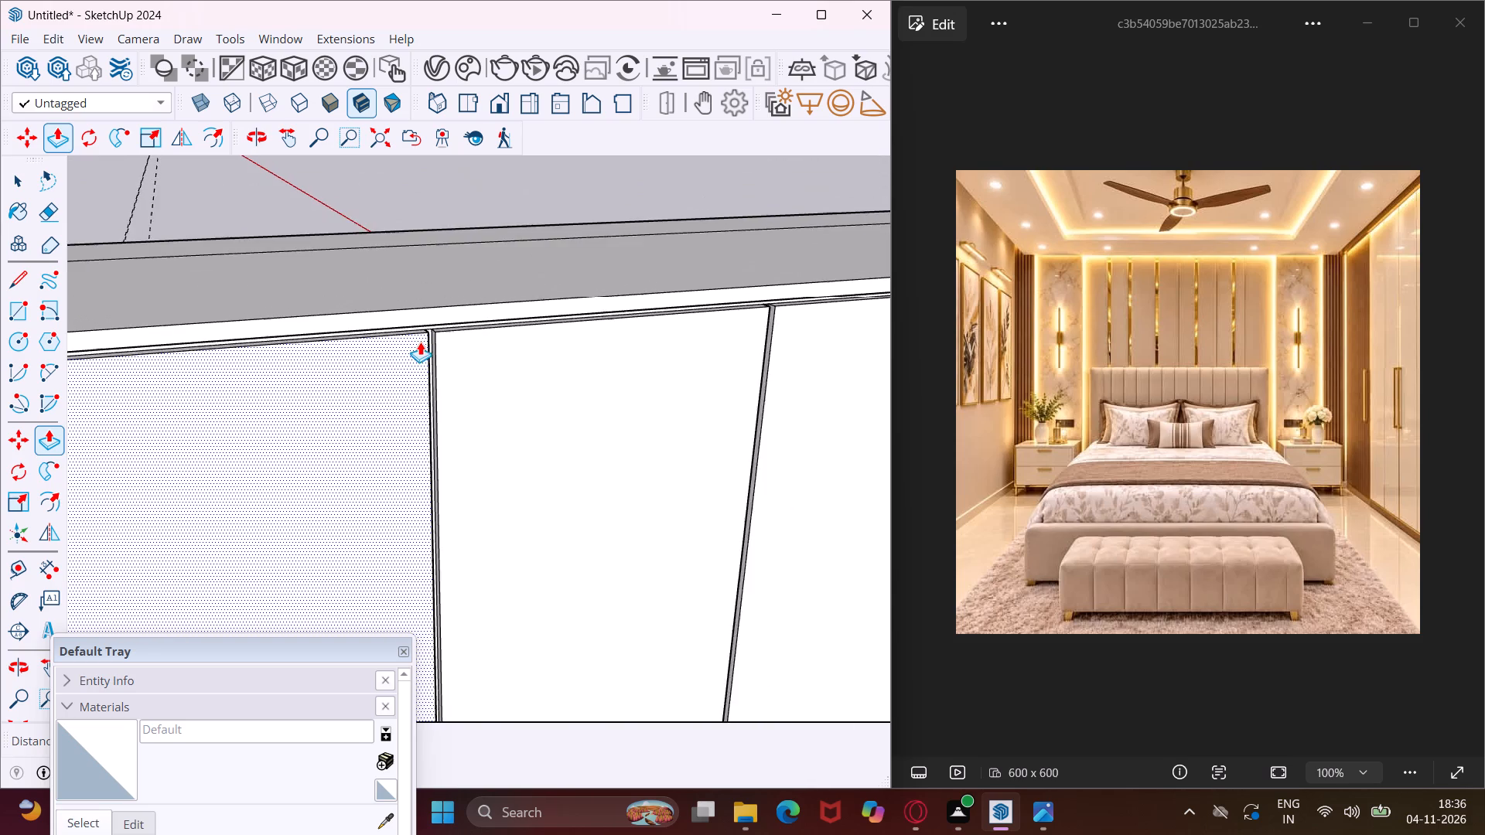
scroll(411, 342, "down", 9)
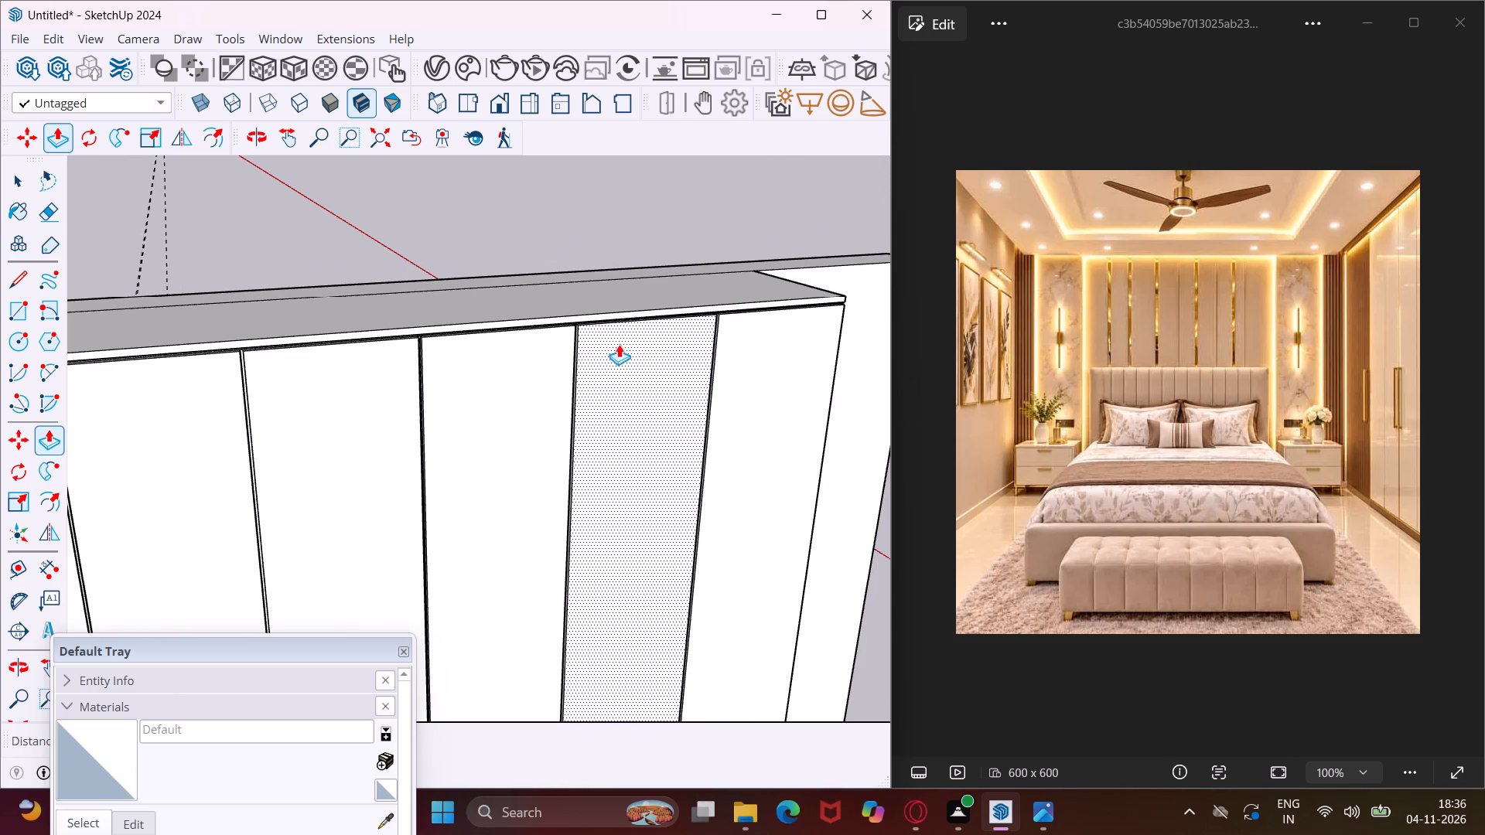
scroll(589, 350, "down", 5)
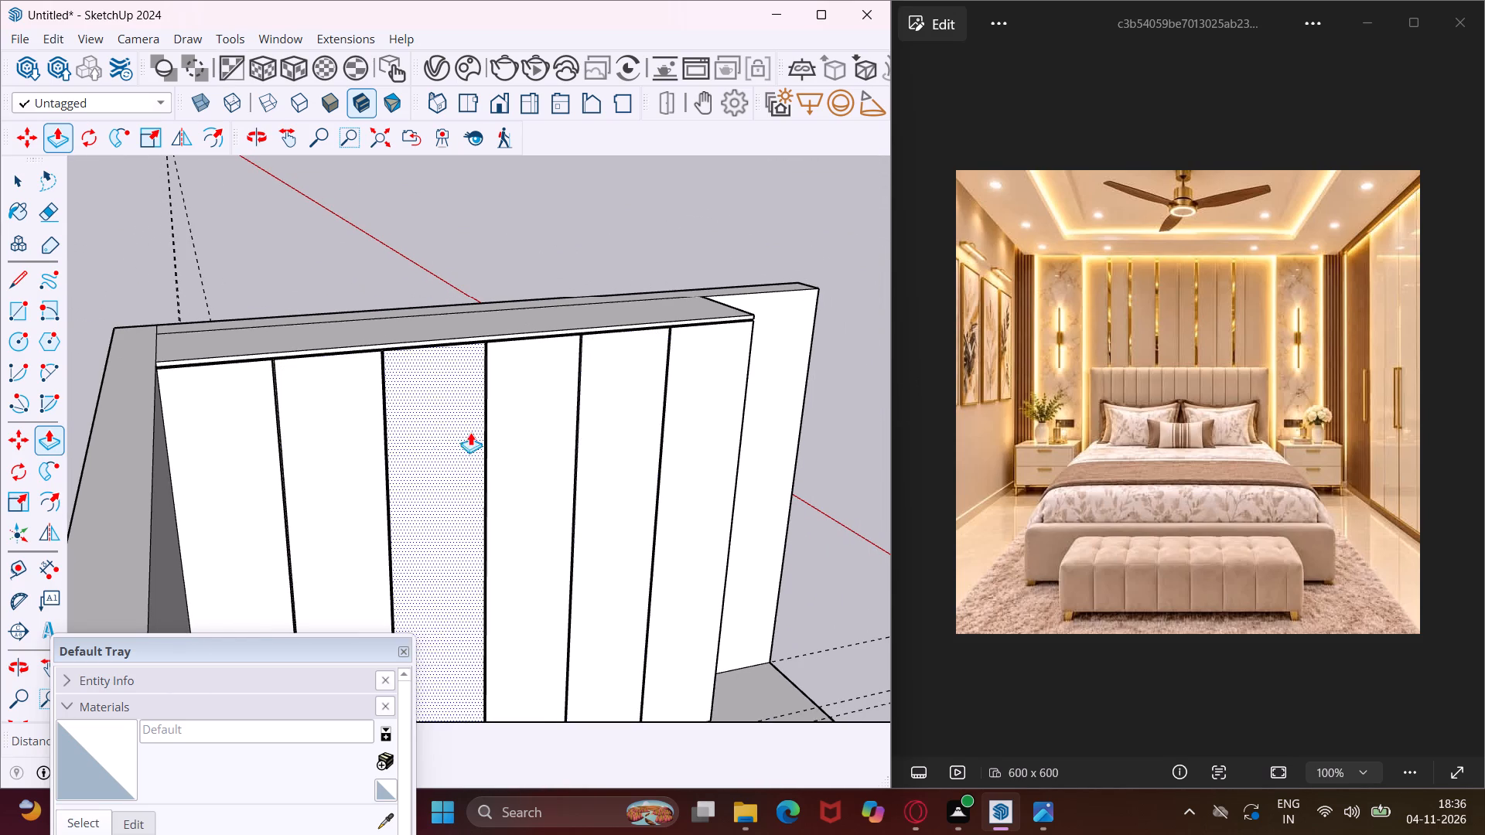
key("Escape")
key("space")
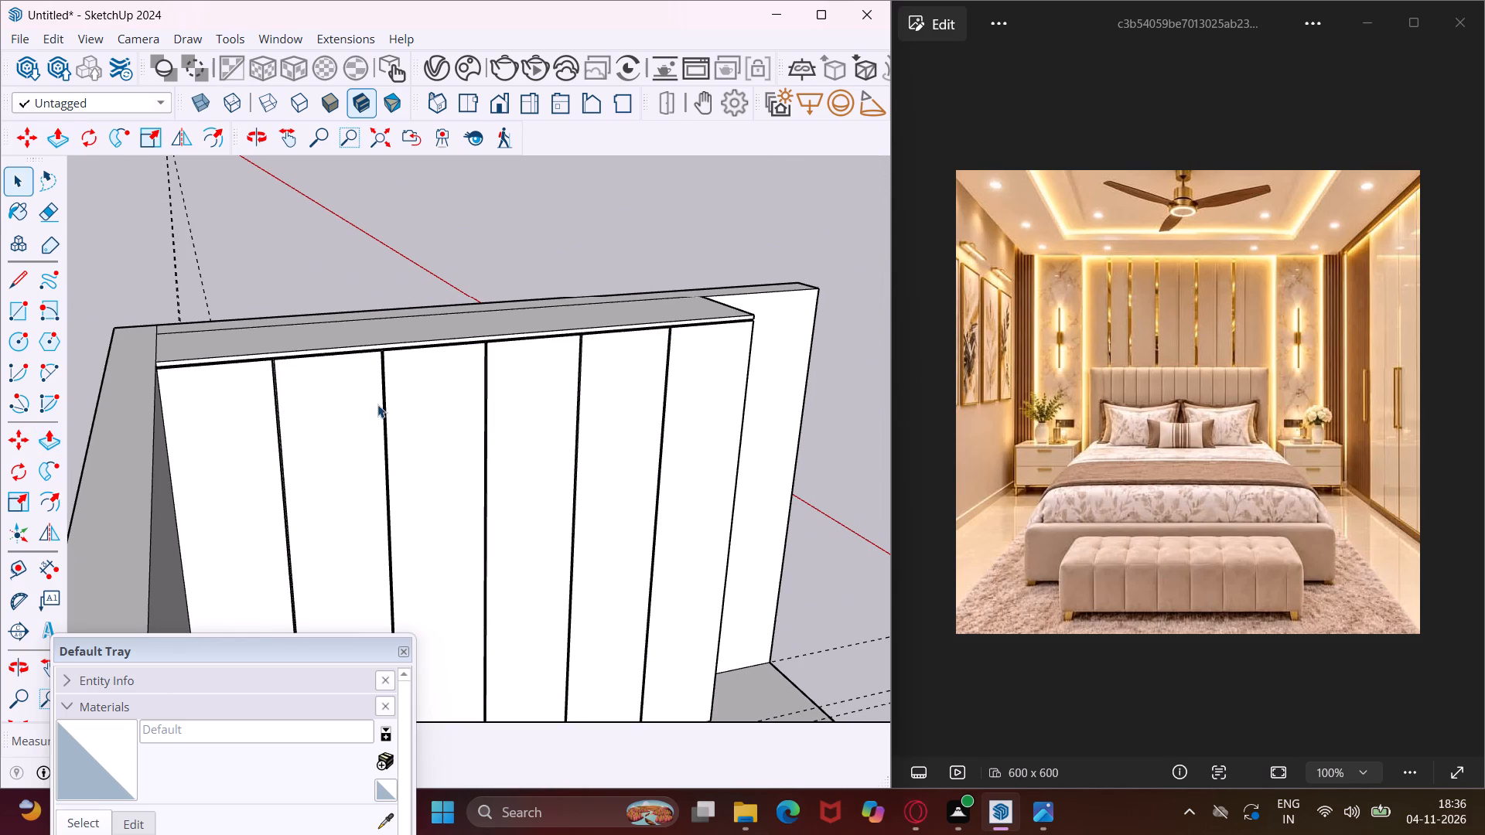
Examine the recessed grooves across the wardrobe front from several angles.
scroll(277, 395, "up", 5)
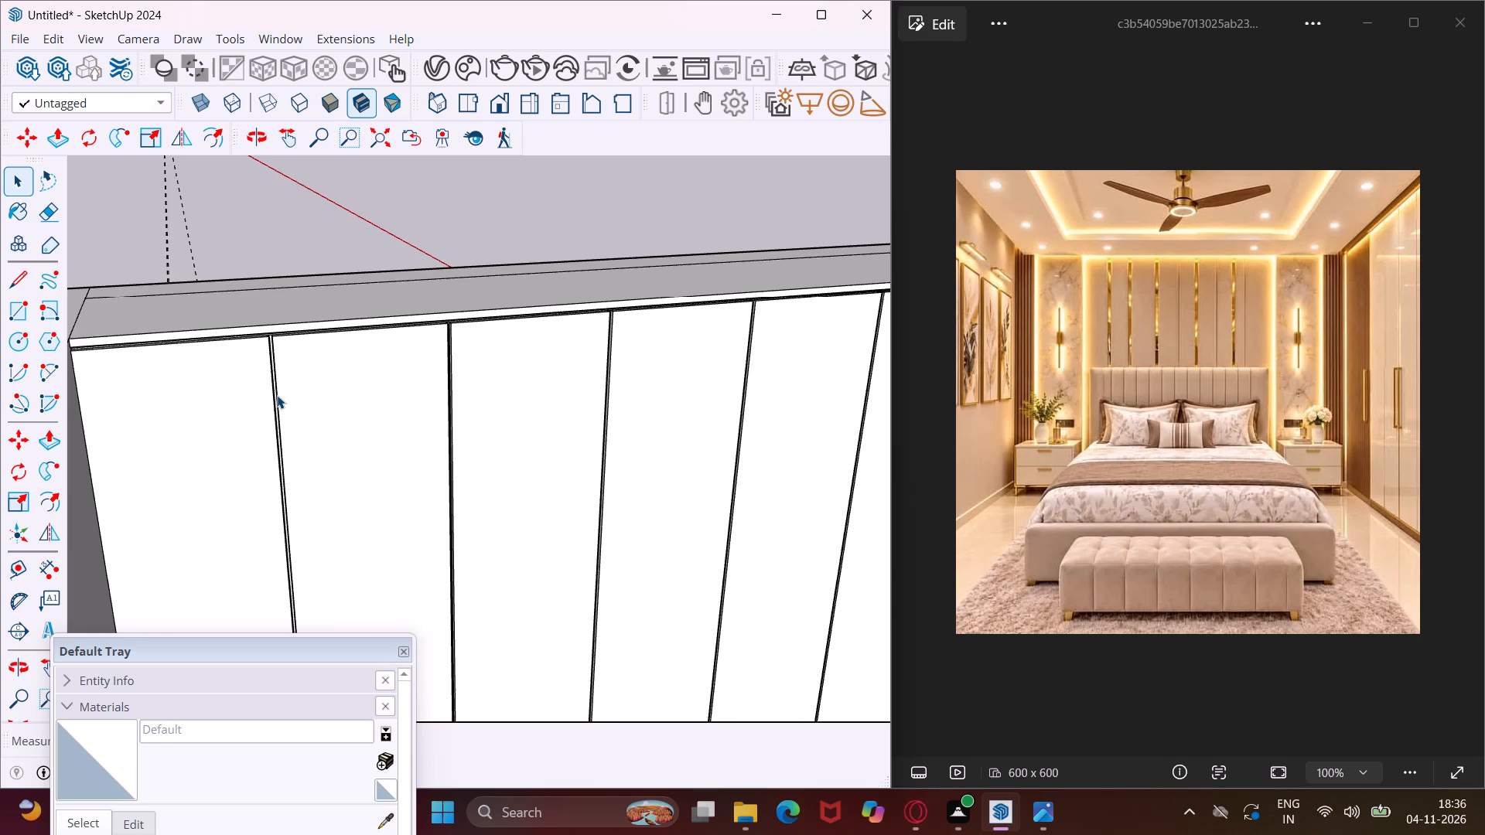
scroll(277, 395, "up", 4)
middle_click_drag(277, 395, 321, 395)
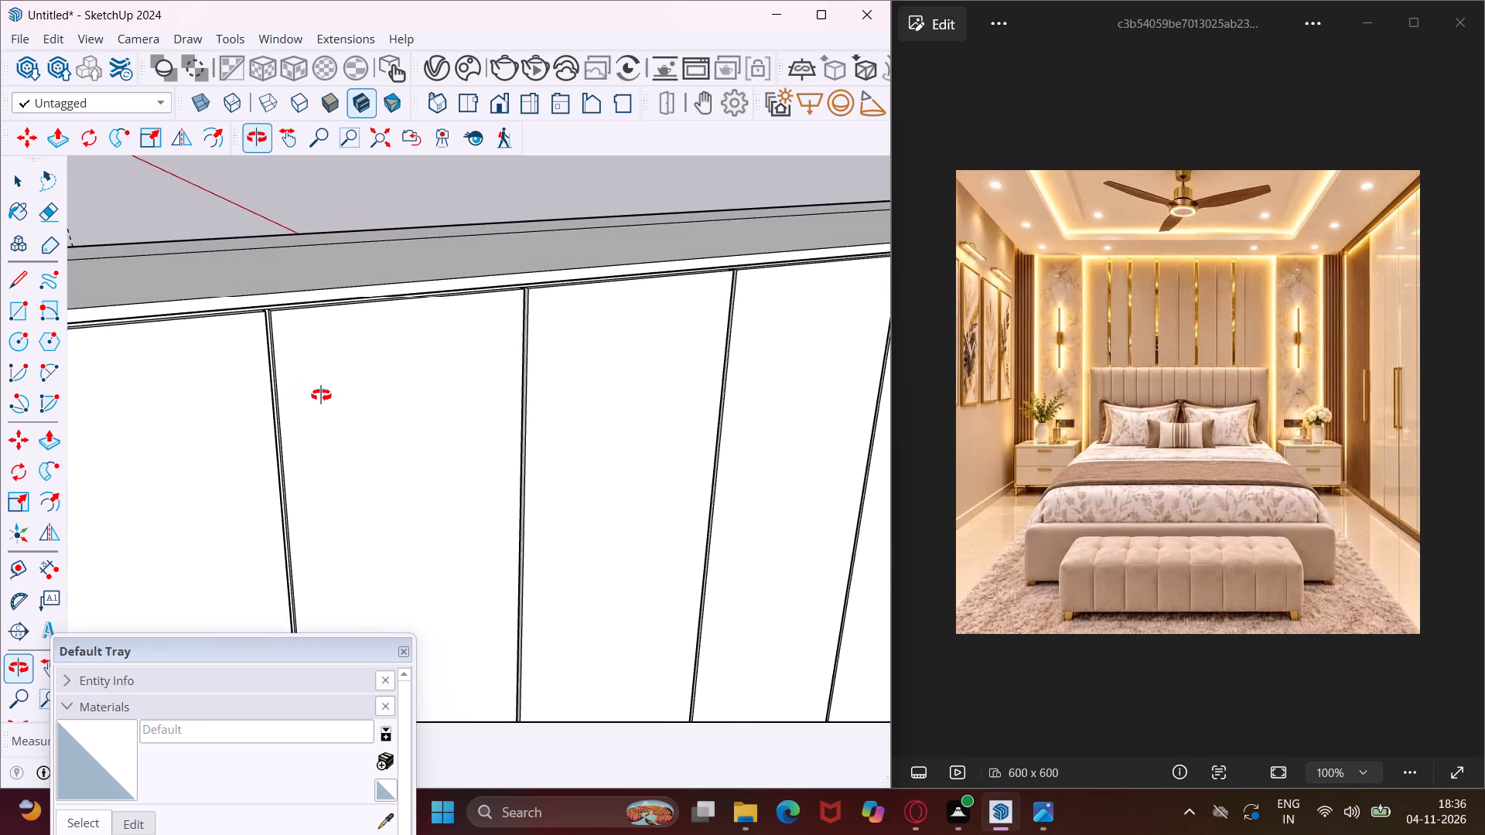
middle_click_drag(321, 395, 408, 394)
scroll(422, 340, "down", 3)
middle_click_drag(365, 390, 356, 393)
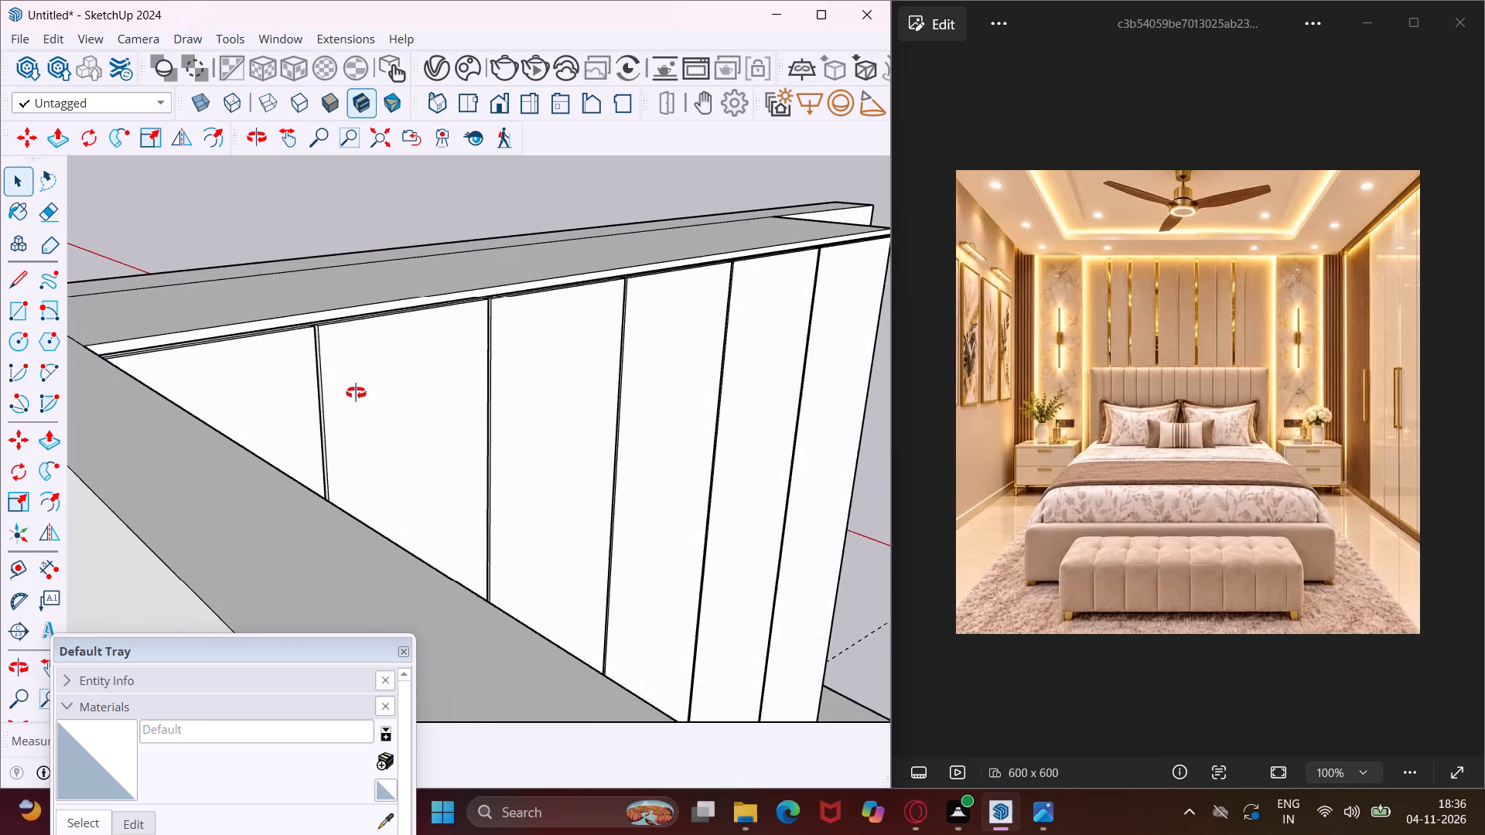
middle_click_drag(356, 393, 204, 415)
scroll(286, 353, "down", 6)
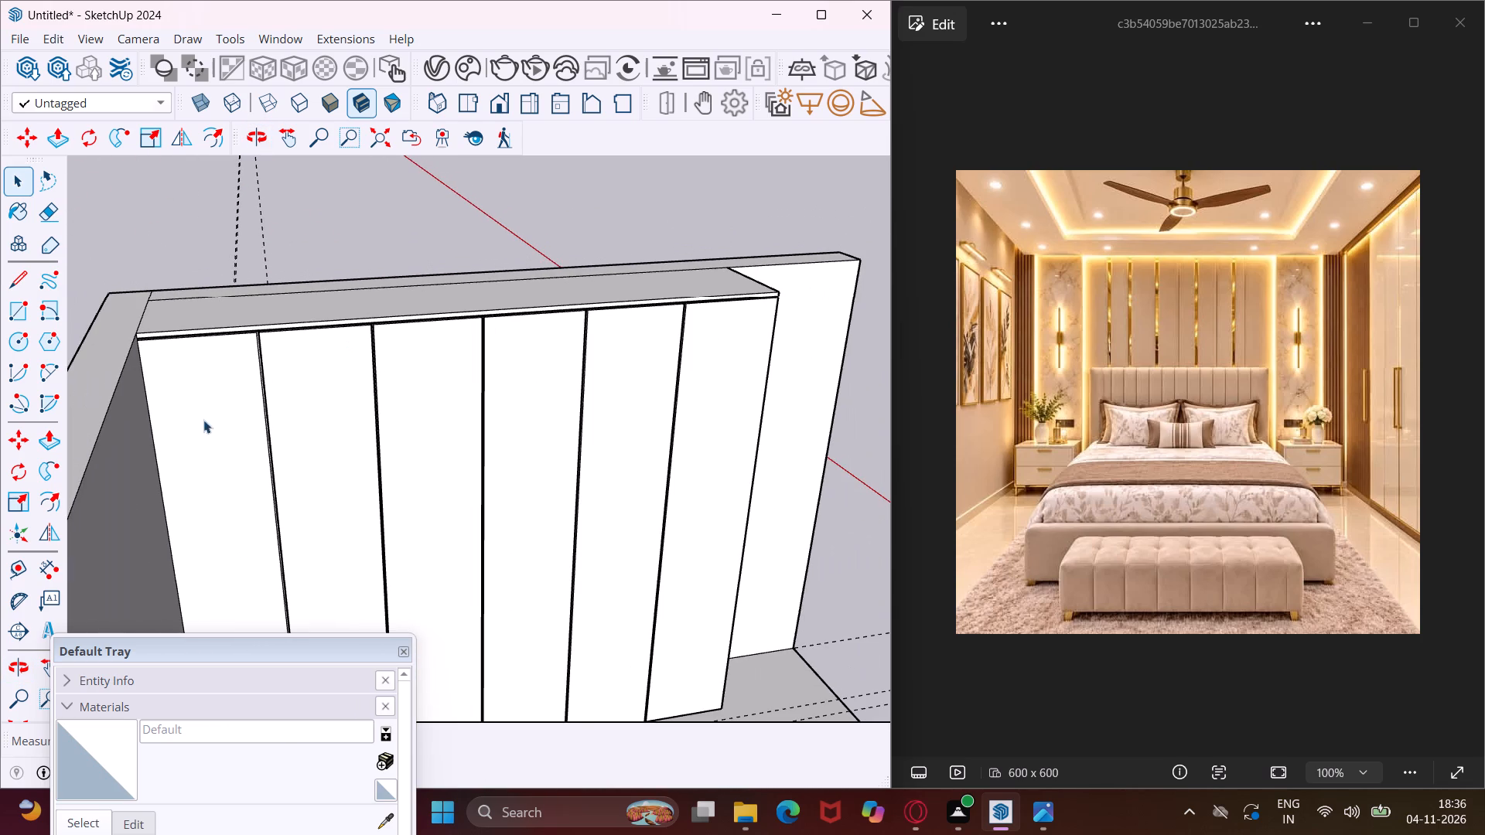
Copy the outer vertical edge of the door nearest the adjoining wall across to its far edge, dividing the door into 10 equal strips.
scroll(136, 326, "up", 12)
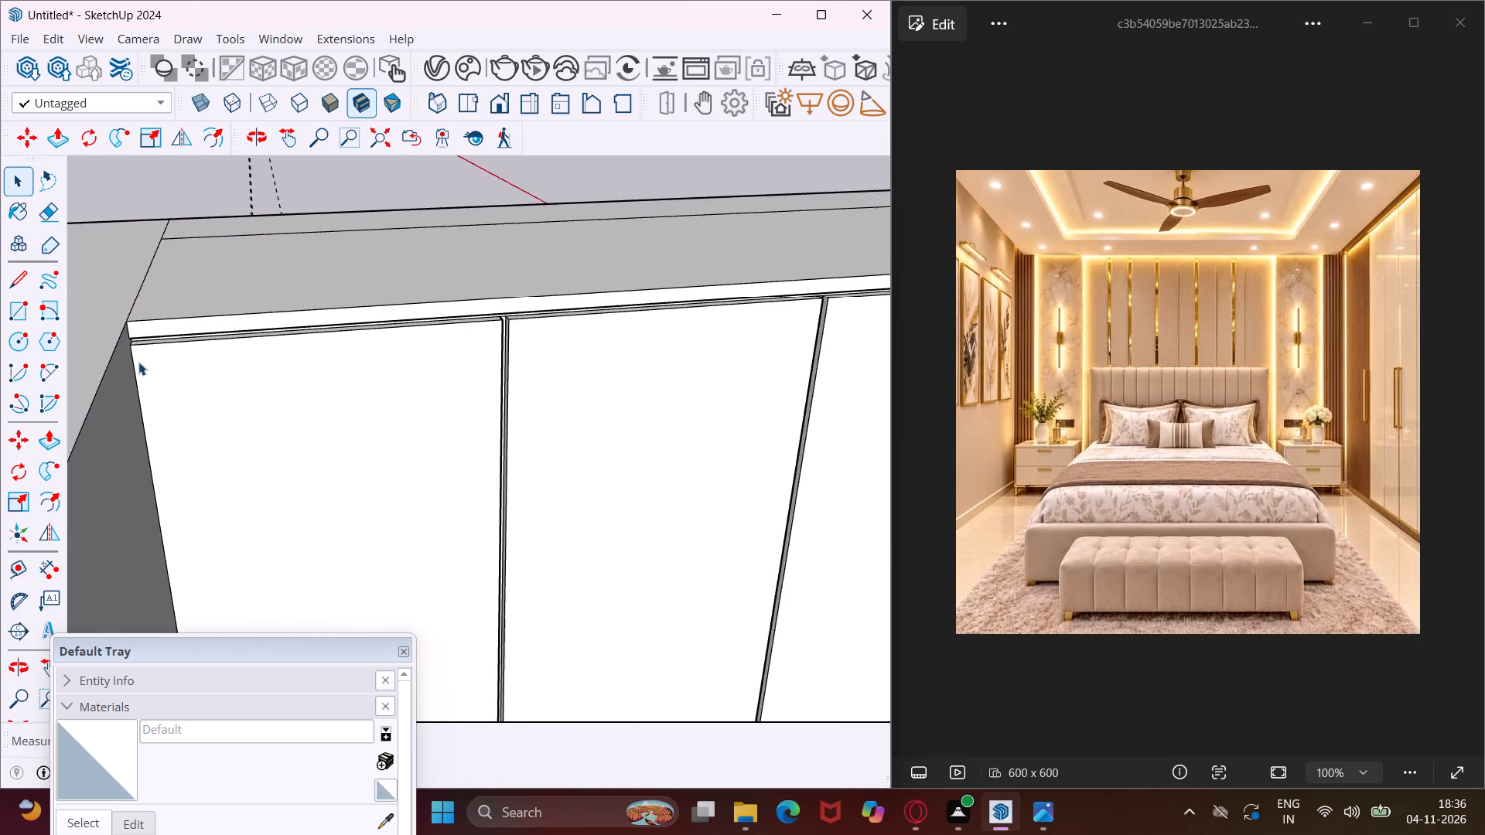
scroll(138, 357, "up", 8)
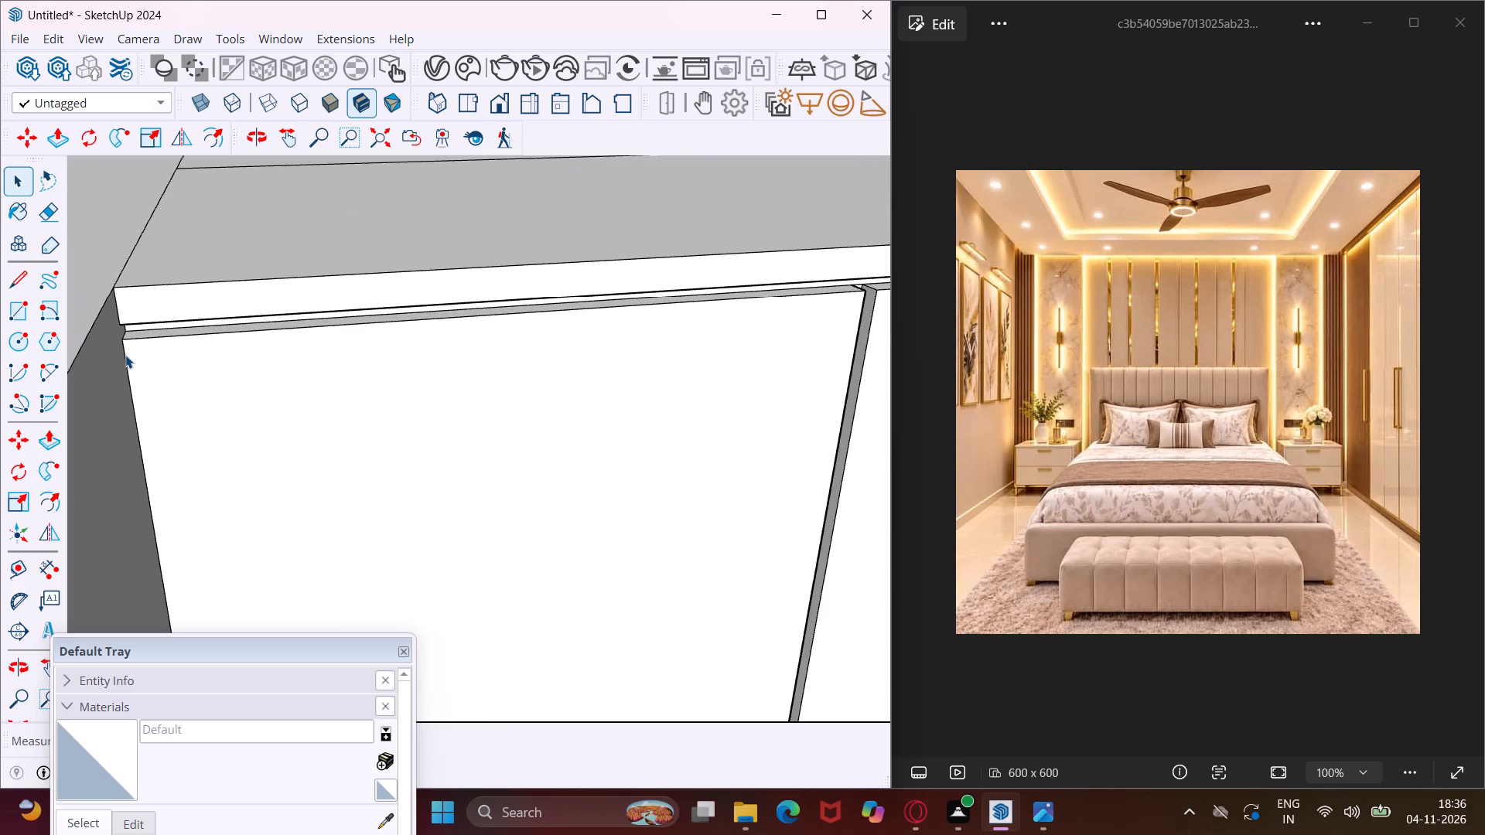
left_click(125, 355)
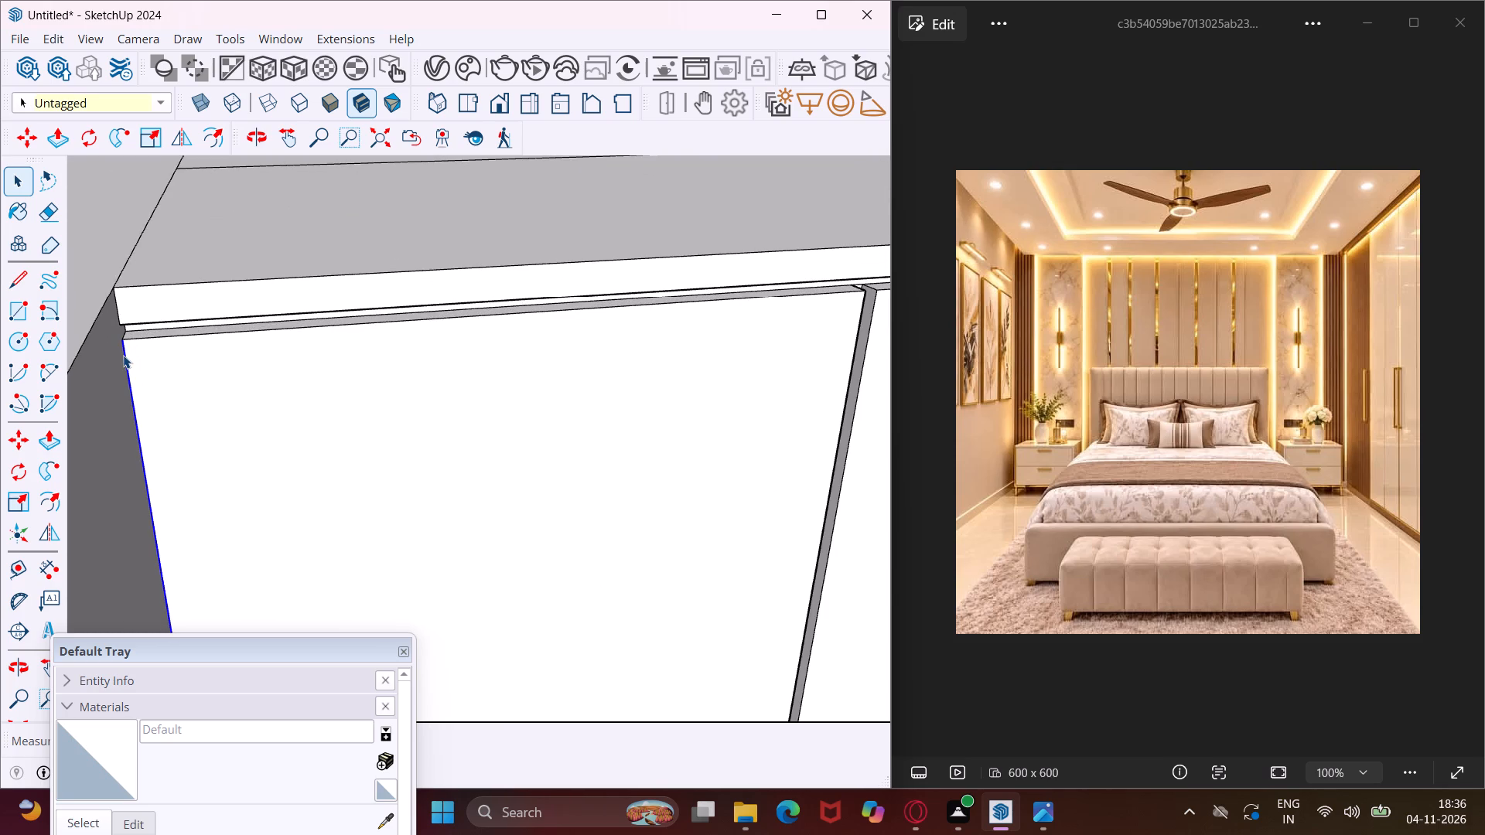
key("m")
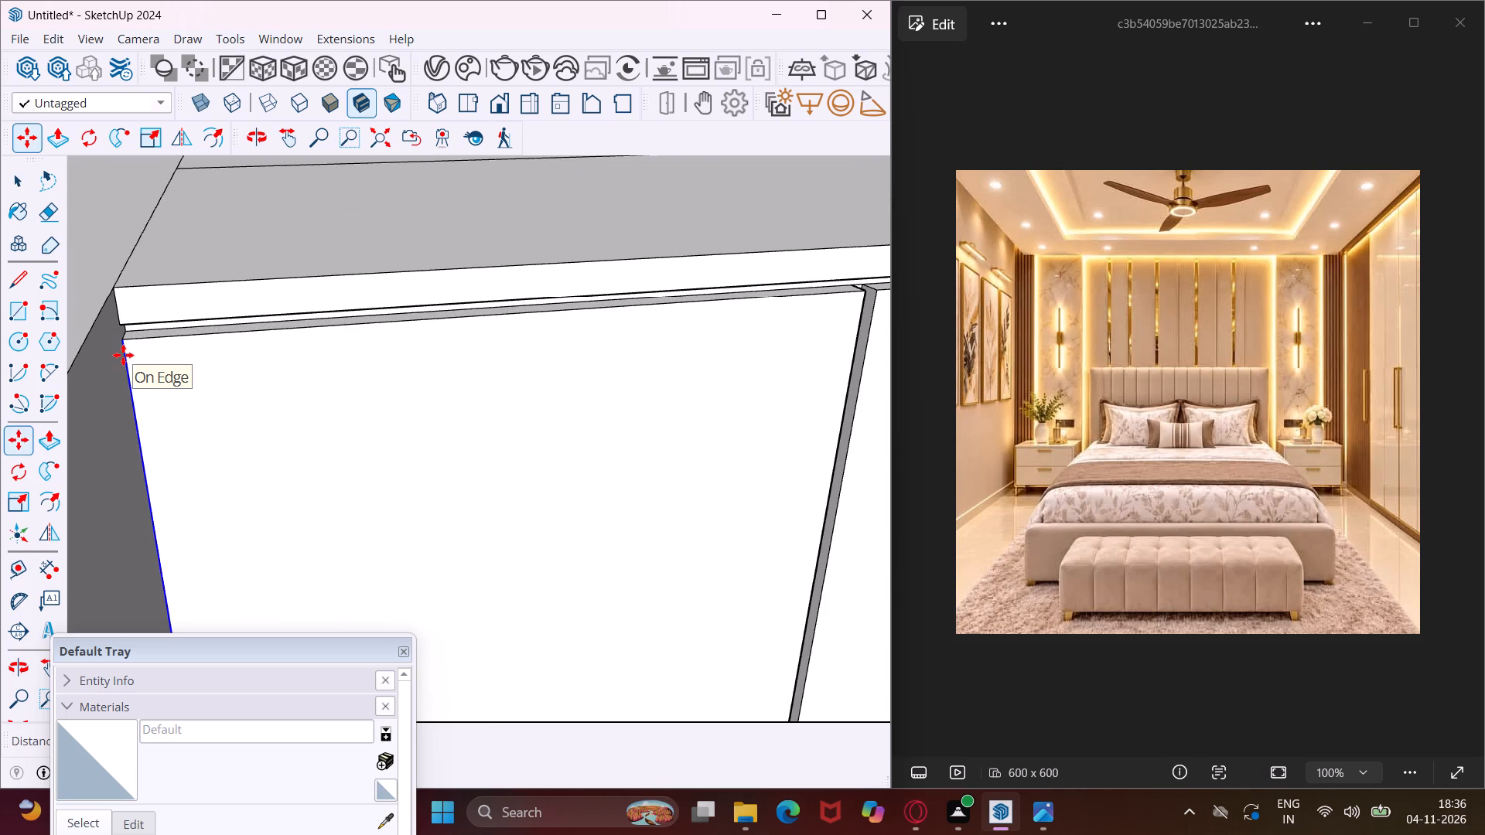
scroll(122, 343, "up", 8)
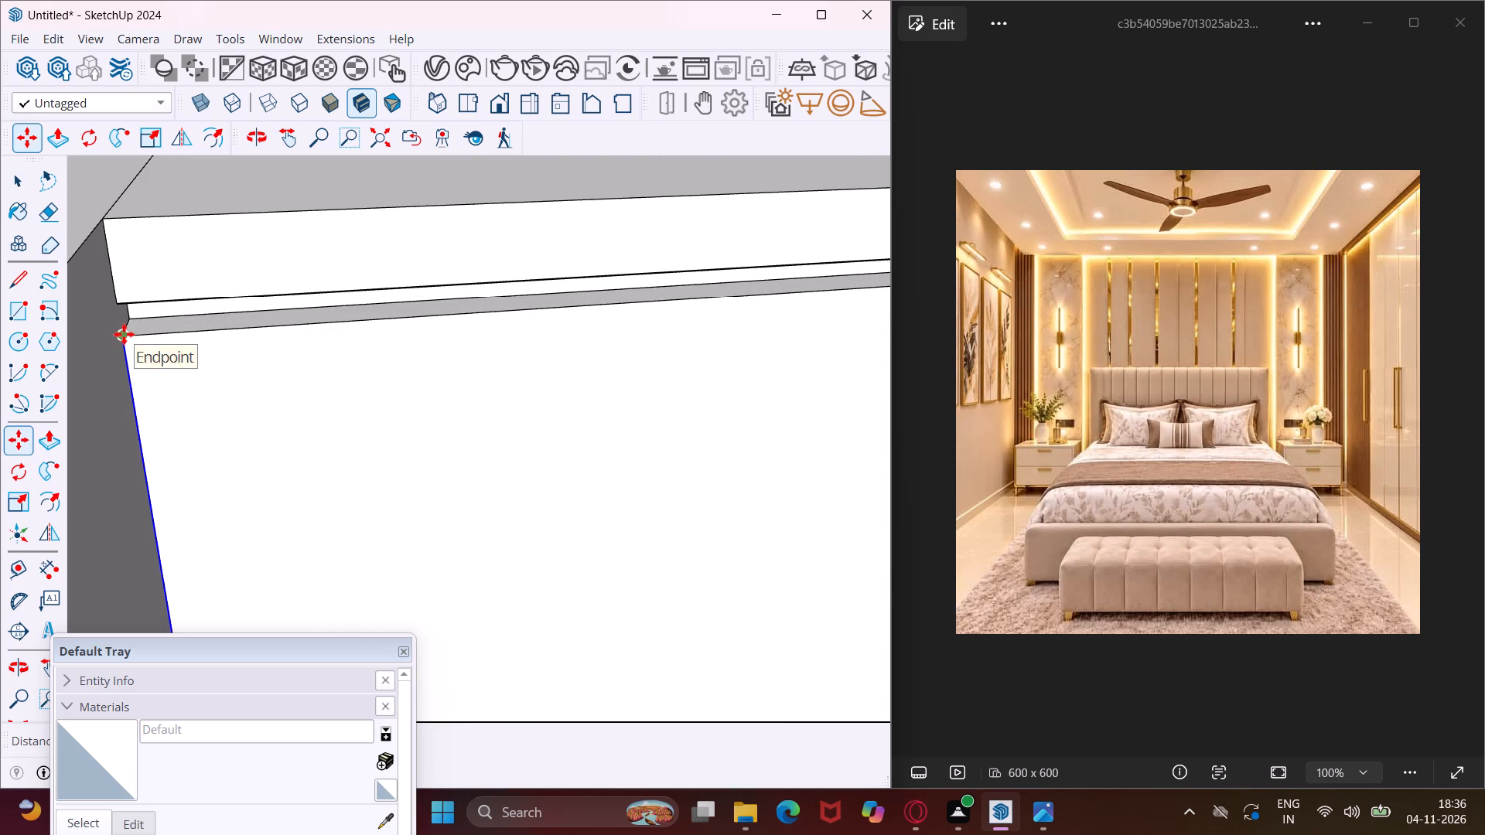
left_click(124, 334)
scroll(143, 336, "down", 6)
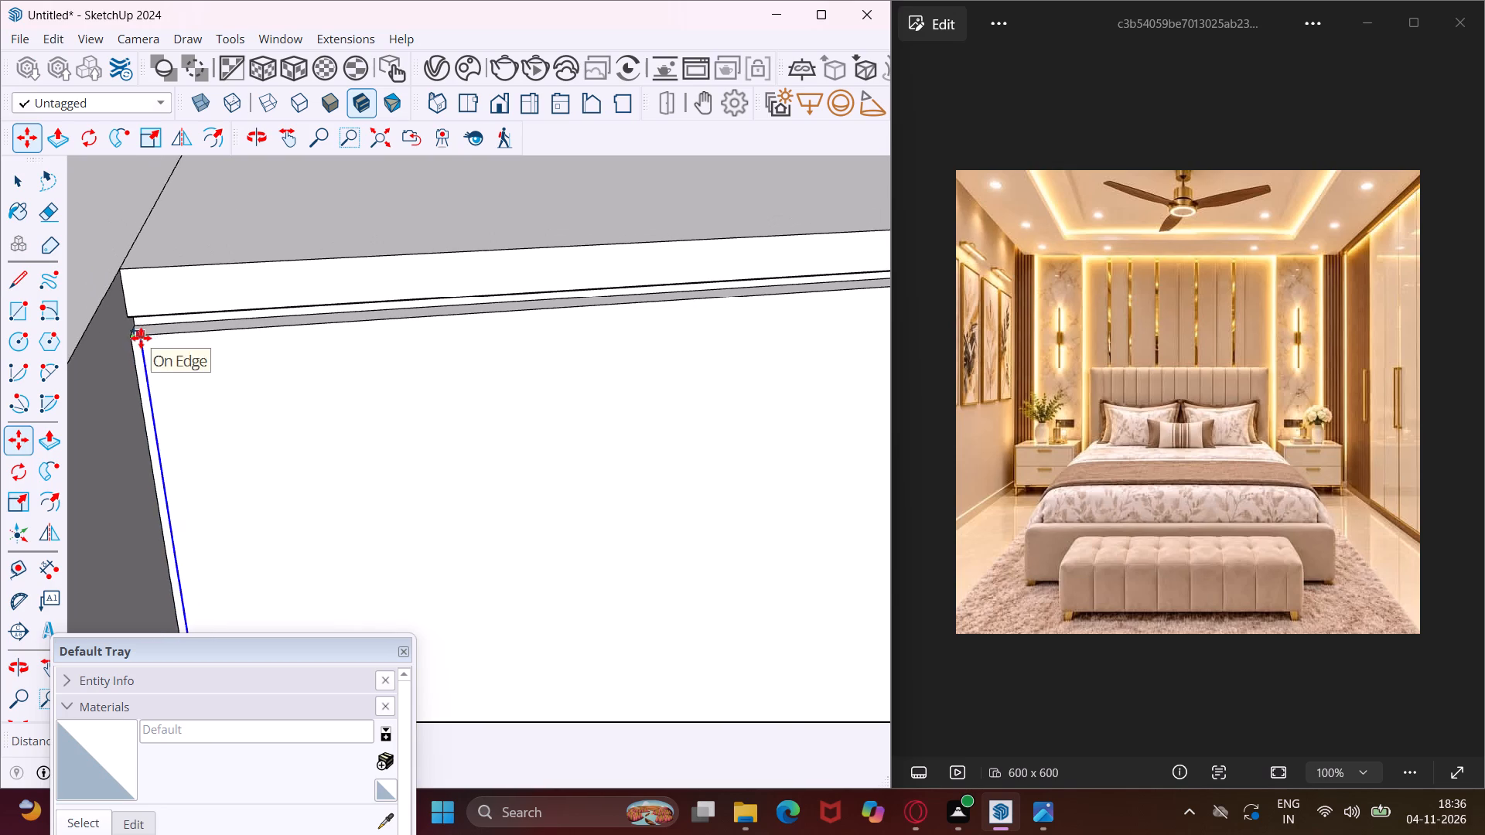
scroll(145, 338, "down", 8)
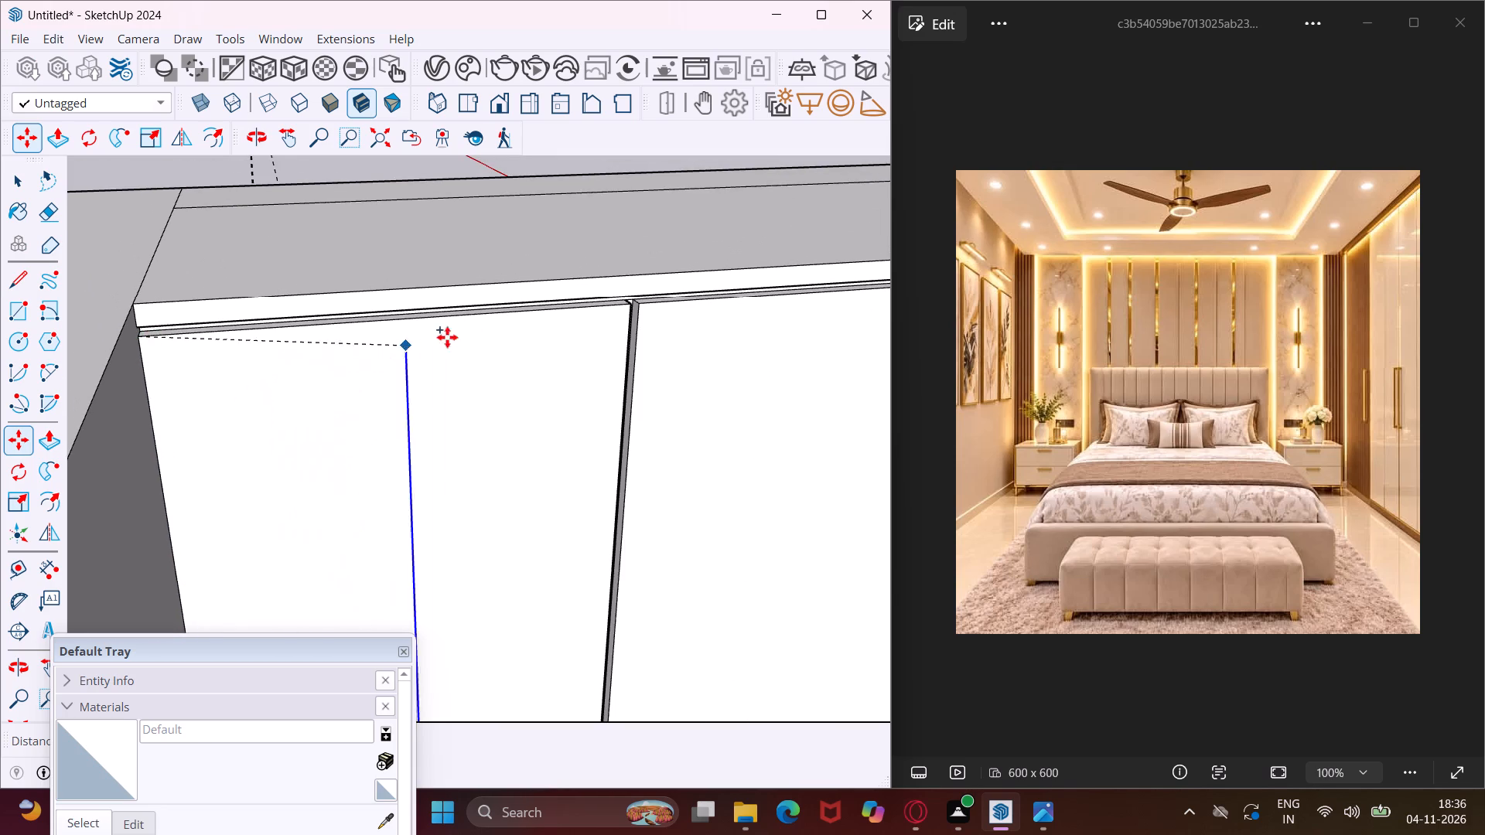
left_click(630, 307)
type("/10")
key("Return")
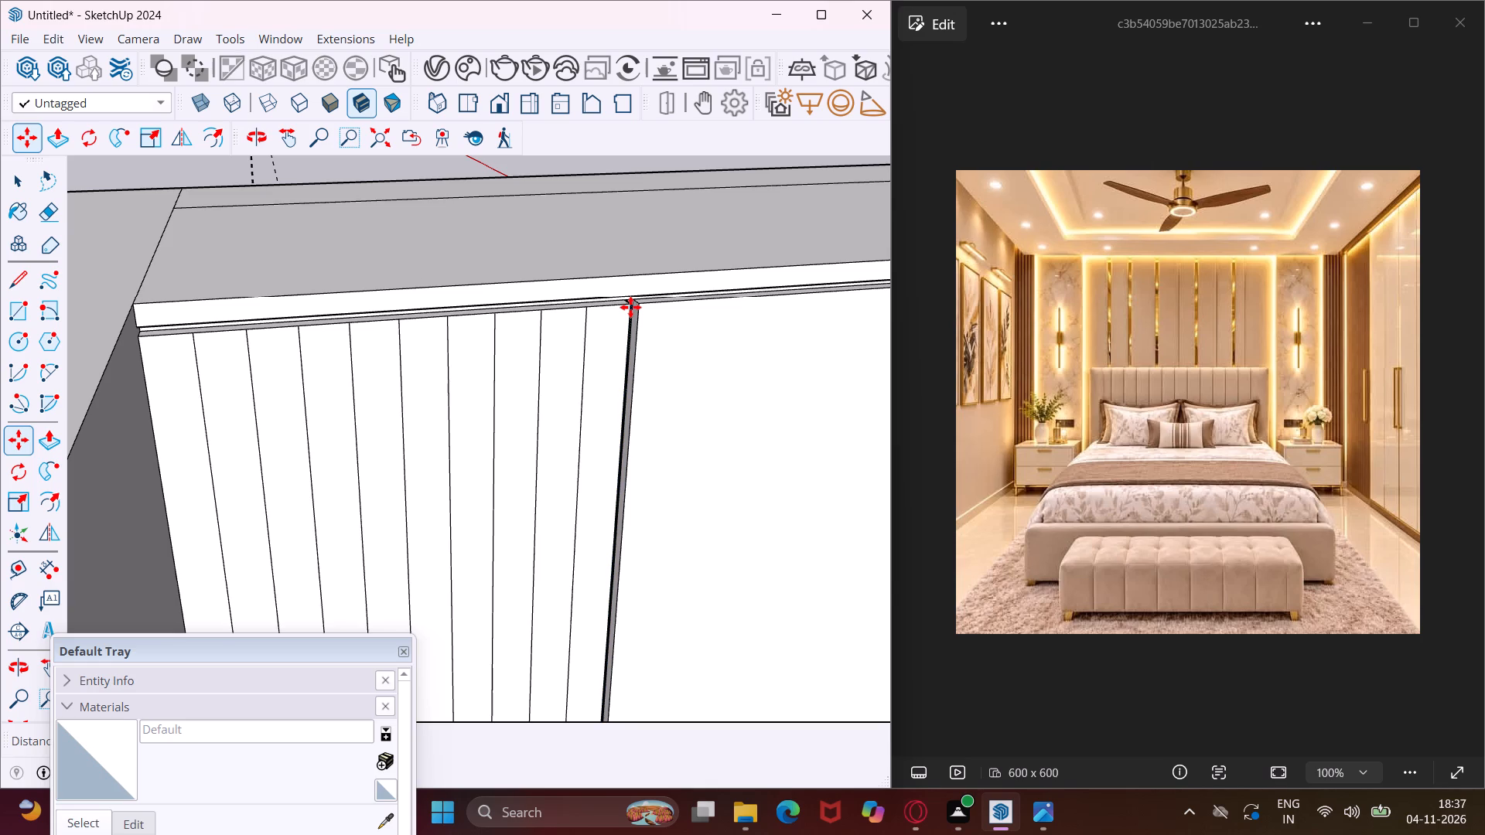
key("Escape")
key("space")
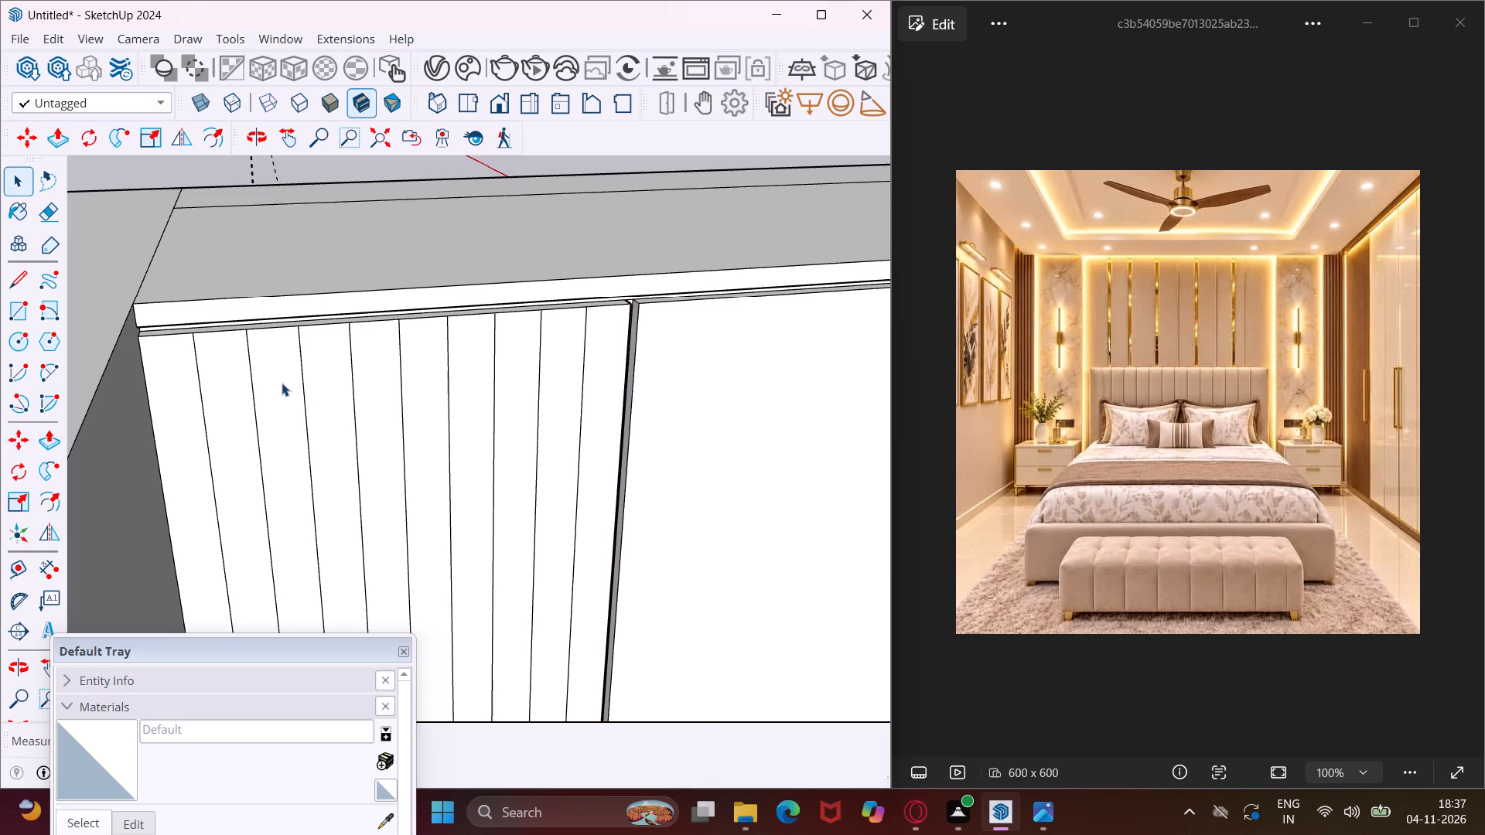
Copy the second, fourth, sixth and eighth strips of the divided door 1" toward the adjoining wall.
scroll(246, 366, "up", 3)
left_click(234, 368)
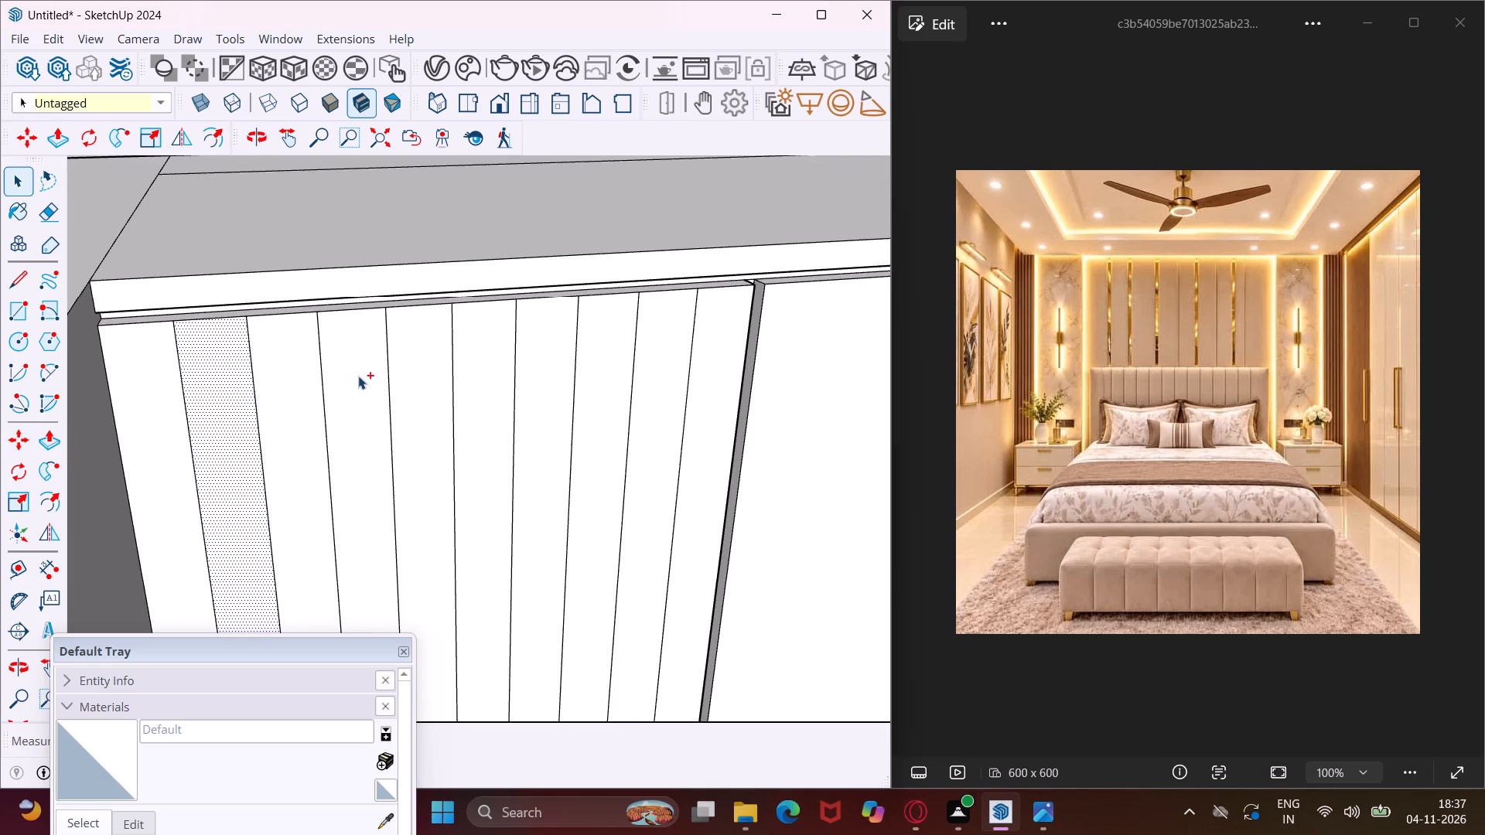
left_click(369, 379, "ctrl")
left_click(475, 402, "ctrl")
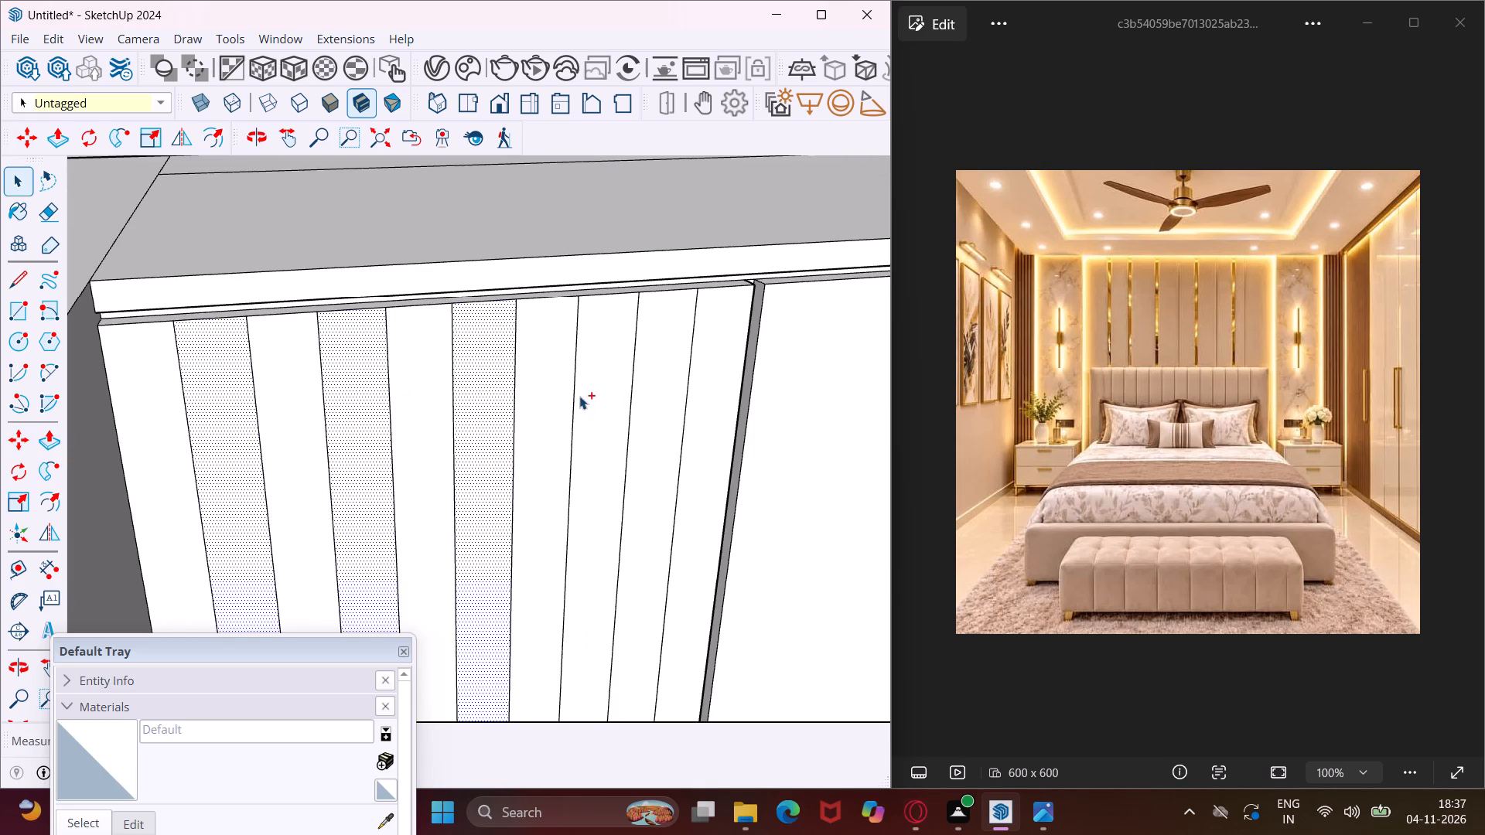
left_click(580, 391, "ctrl")
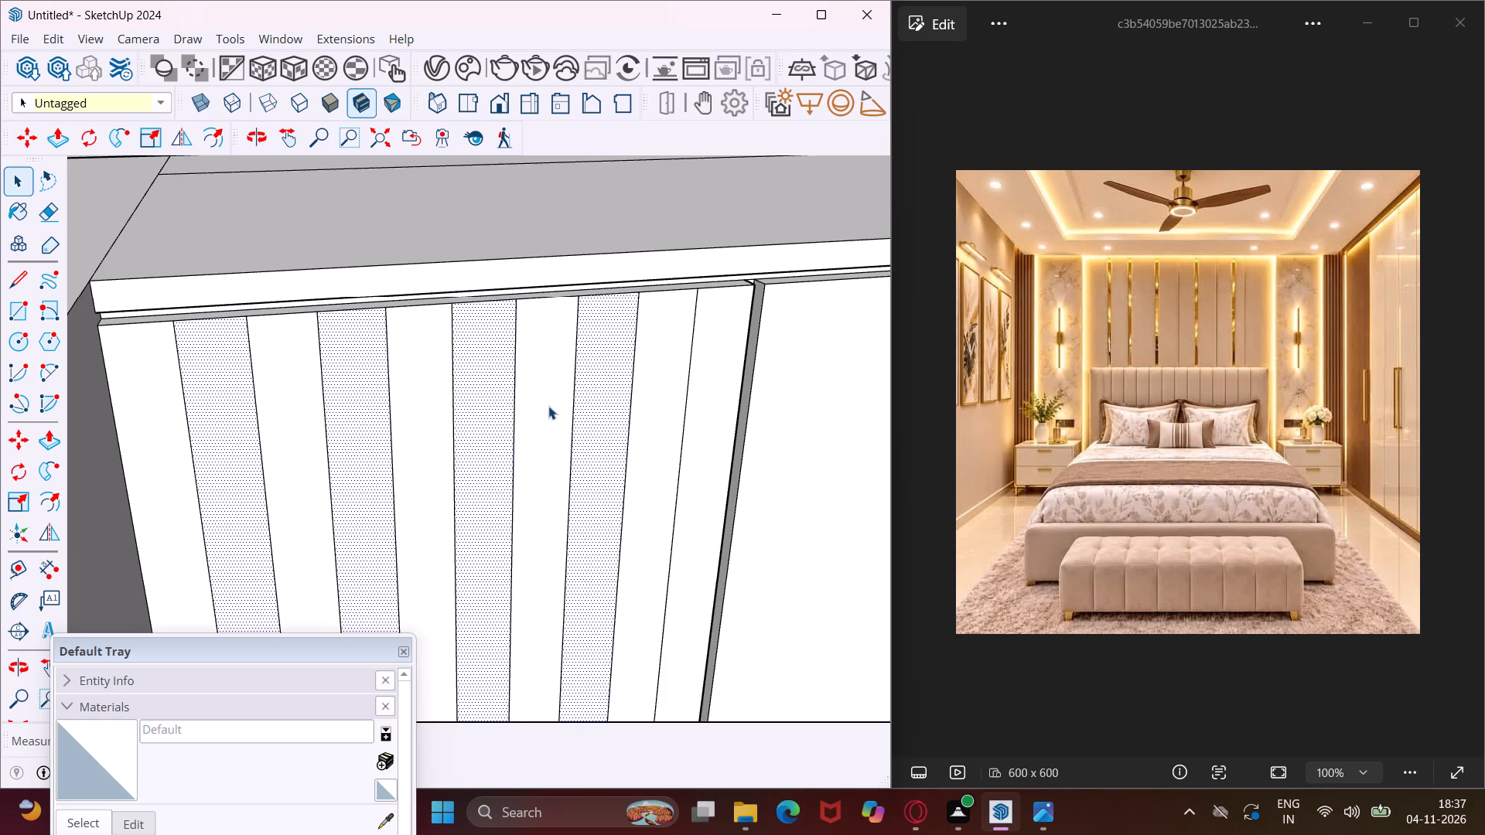
key("m")
scroll(234, 327, "up", 5)
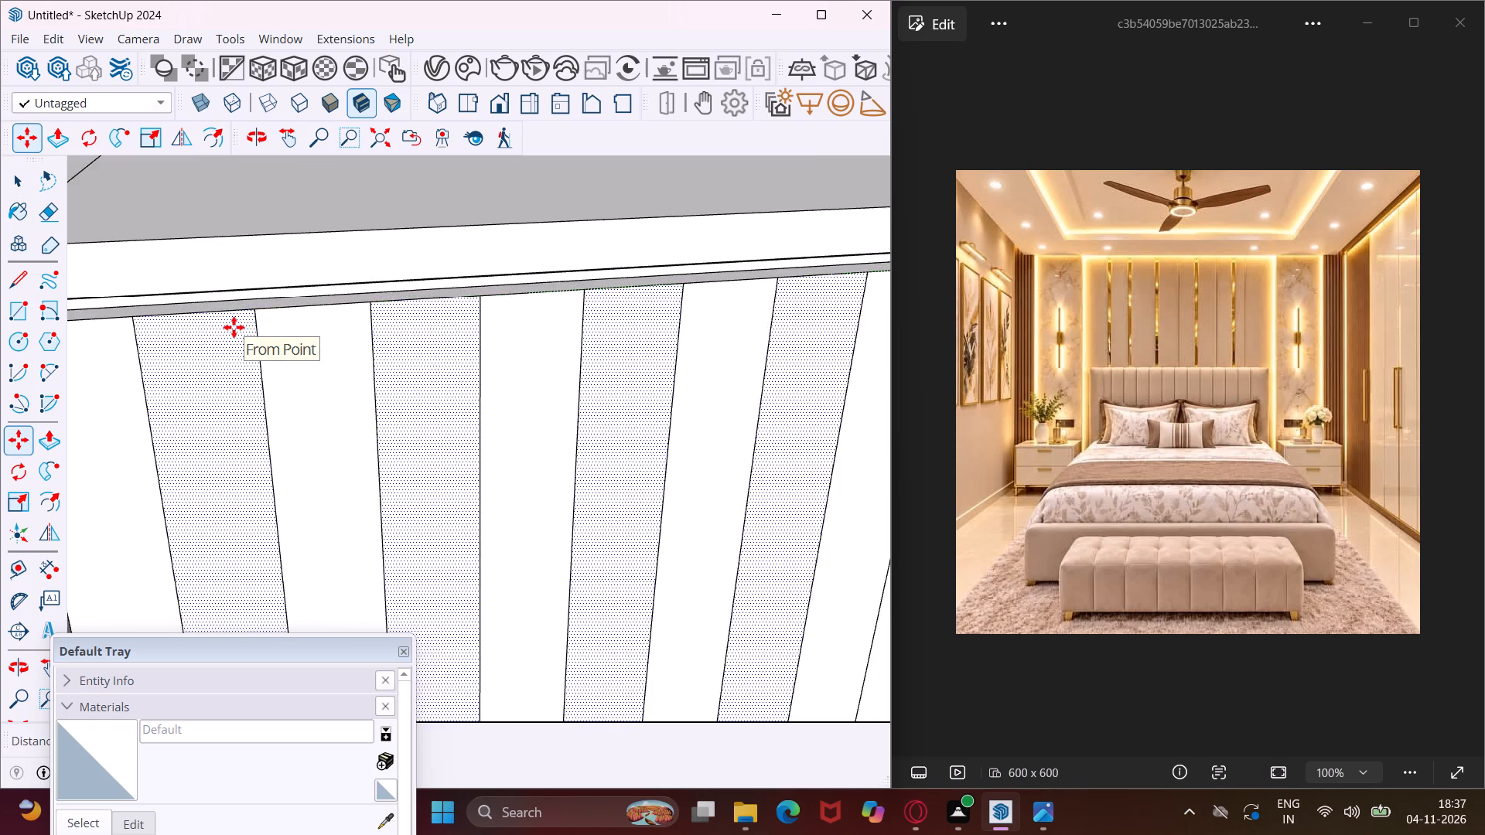
scroll(234, 327, "up", 4)
left_click(265, 300)
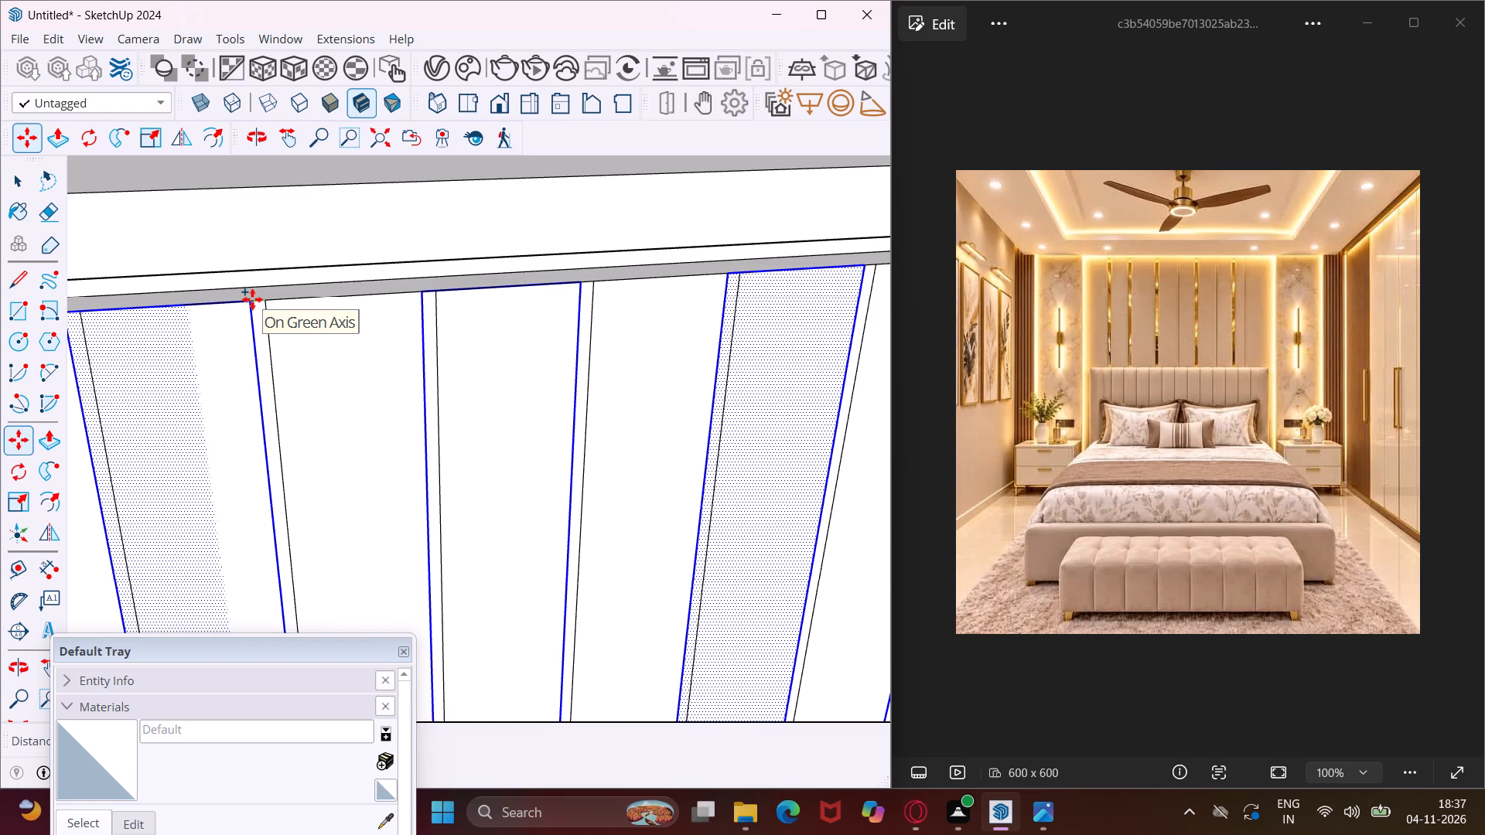
type("1\"")
key("Return")
scroll(252, 299, "down", 6)
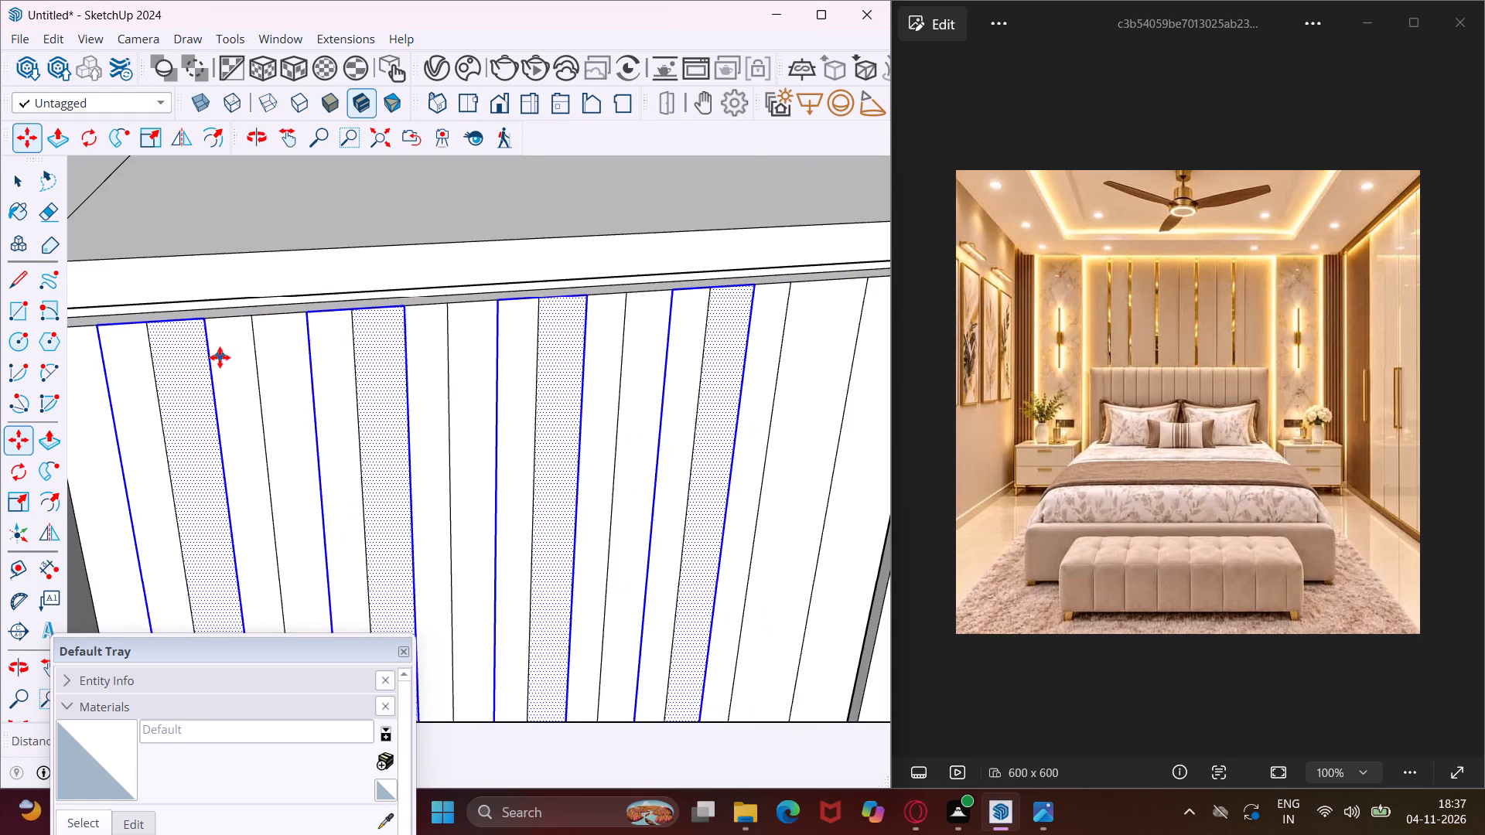
scroll(170, 366, "down", 5)
key("Escape")
key("space")
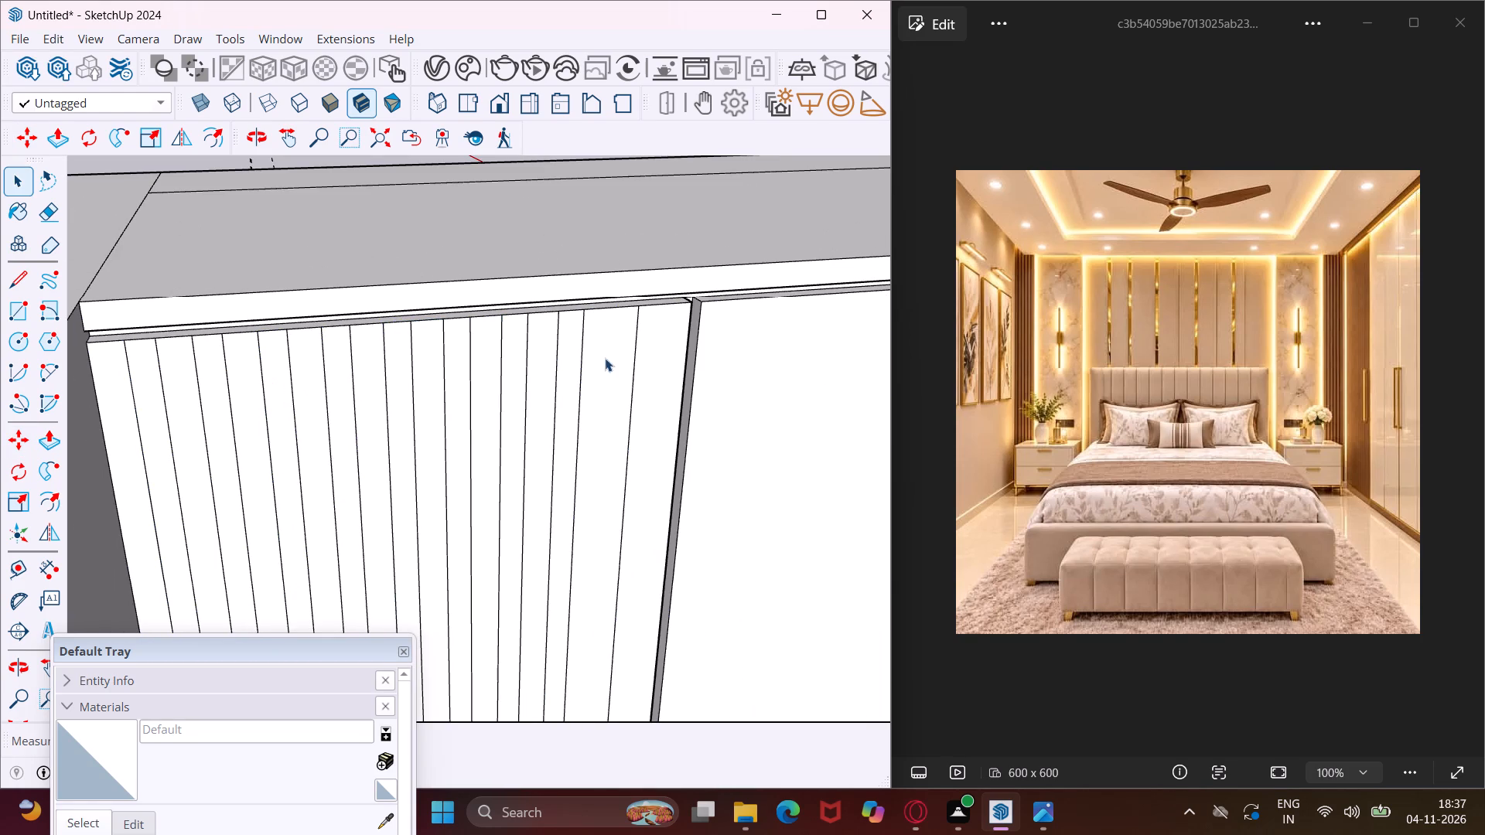
Copy the last strip of the divided door, beside the groove, 1" toward the adjoining wall.
scroll(639, 302, "up", 10)
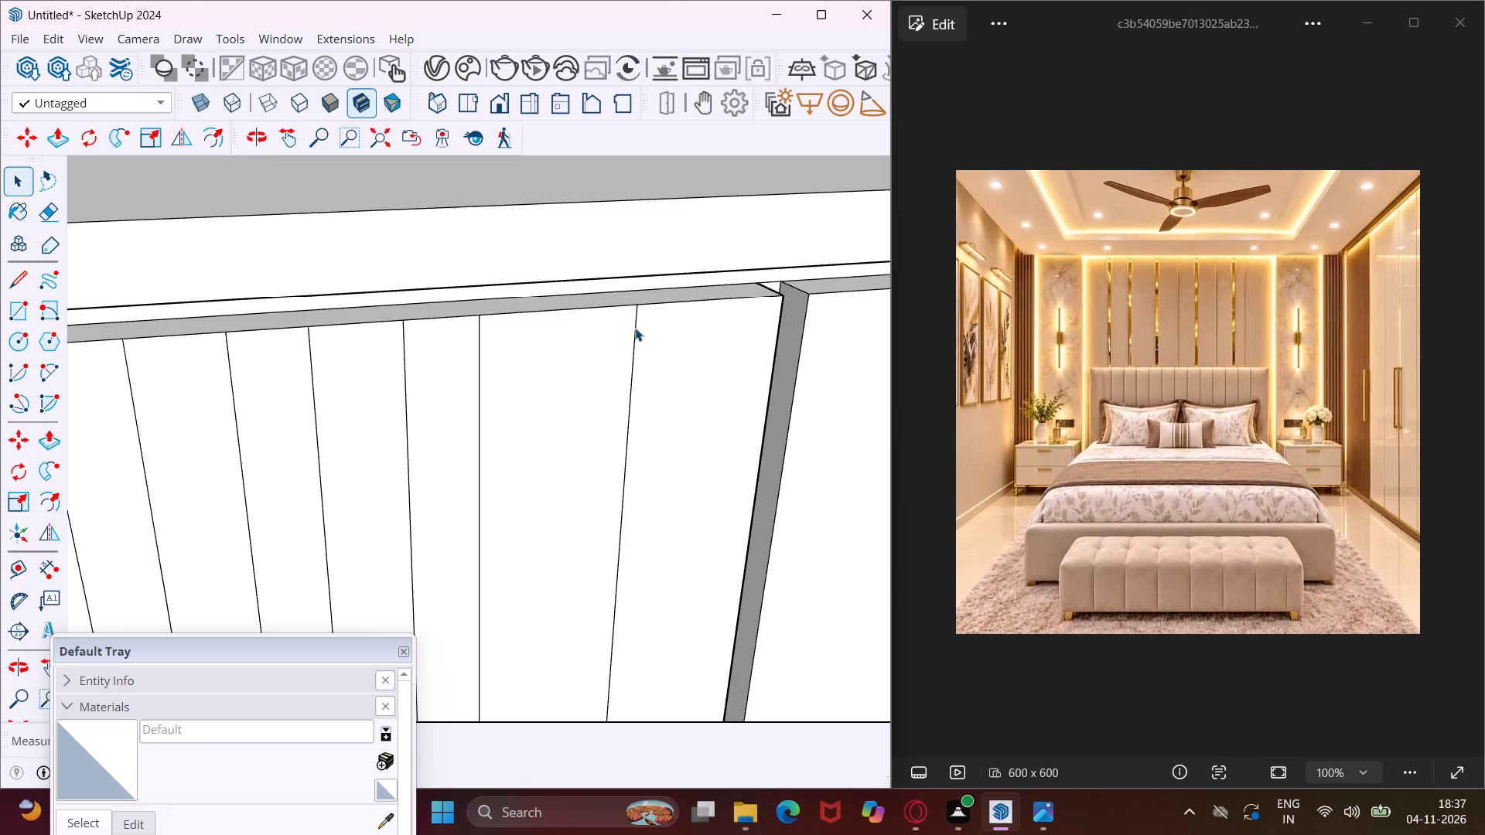
left_click(635, 328)
left_click(679, 356)
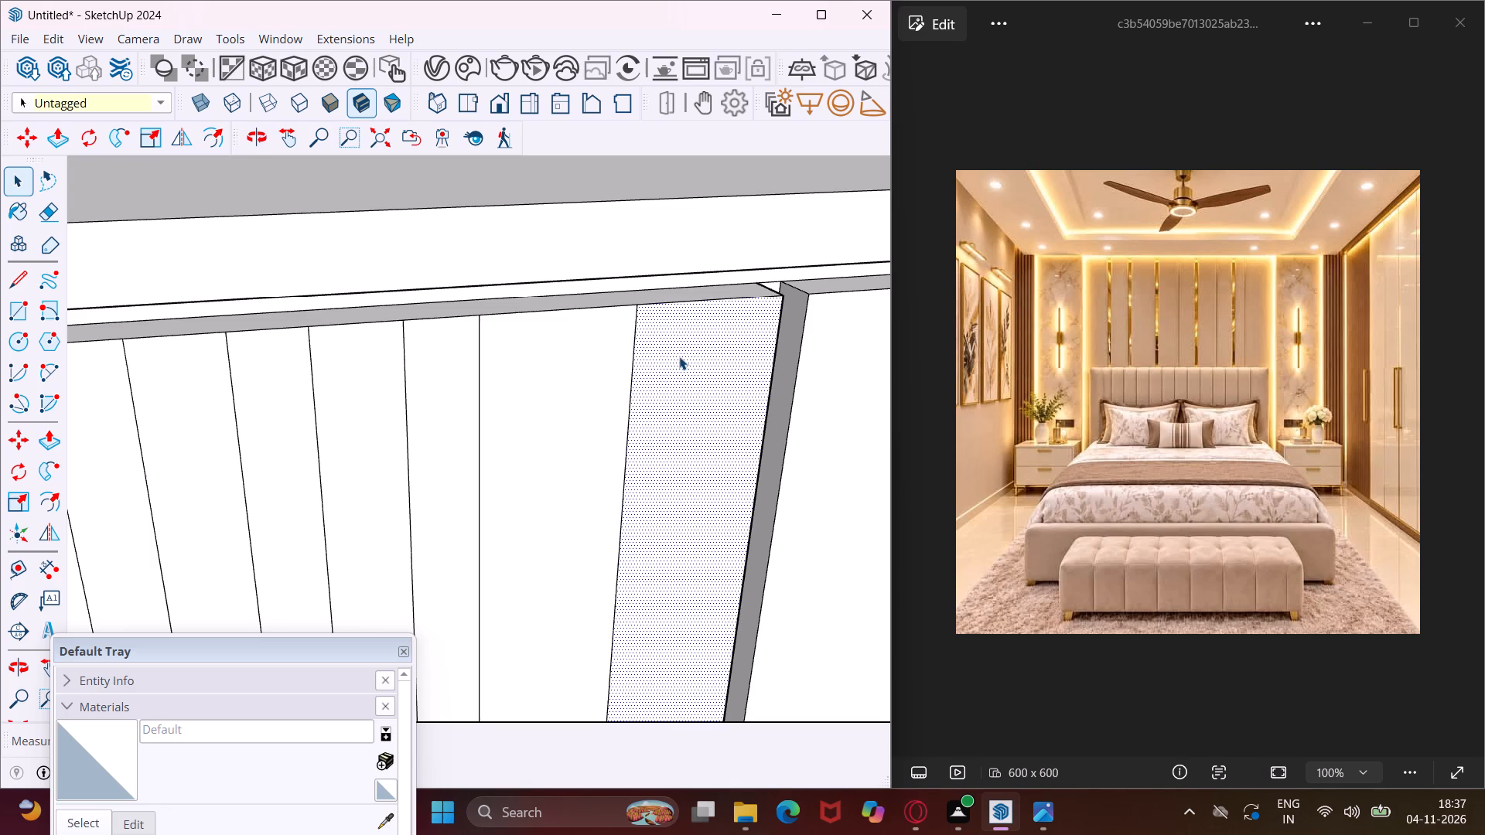
key("m")
scroll(656, 318, "up", 3)
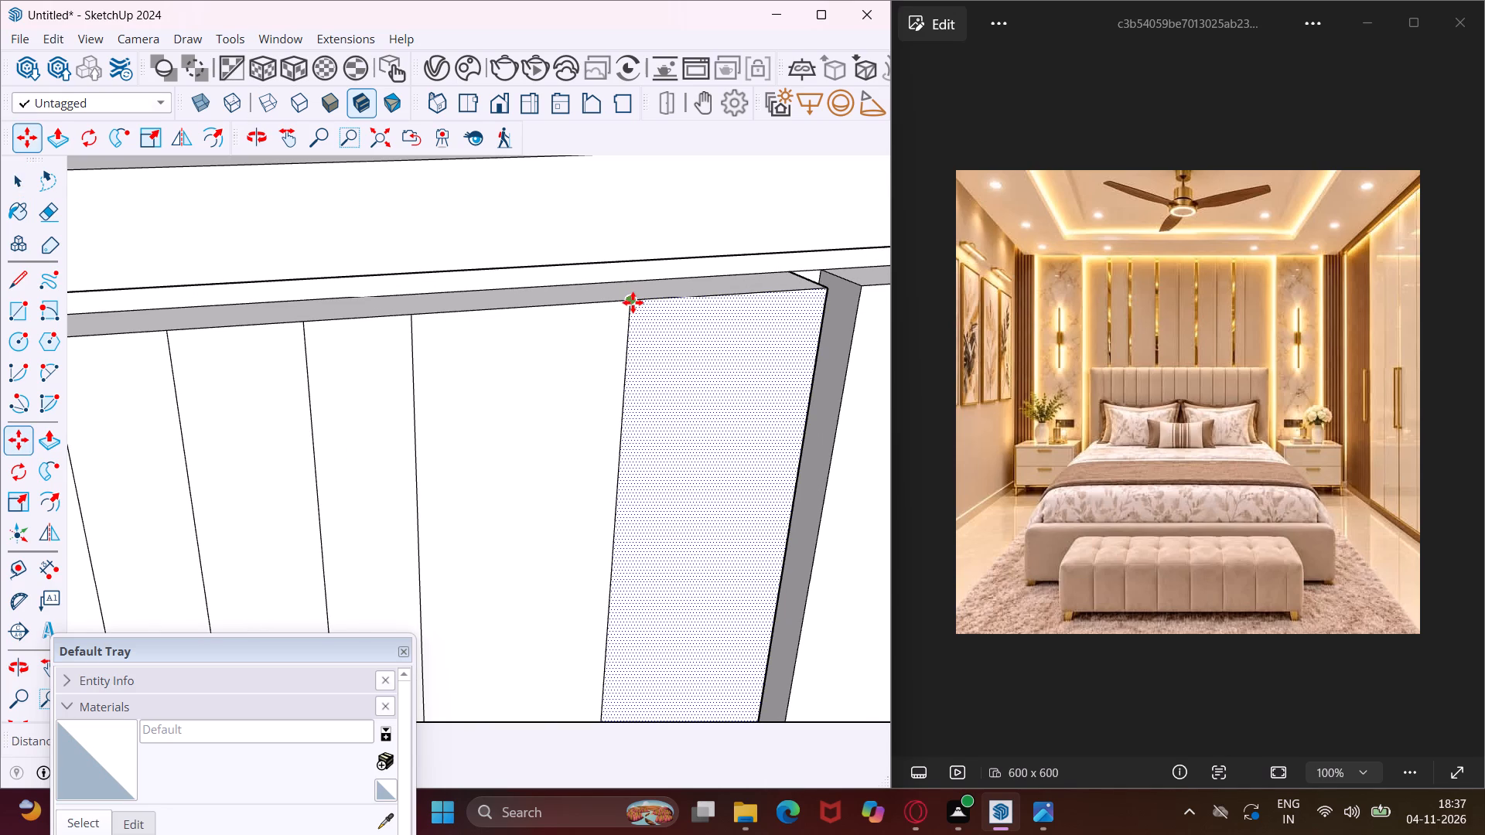
left_click(633, 302)
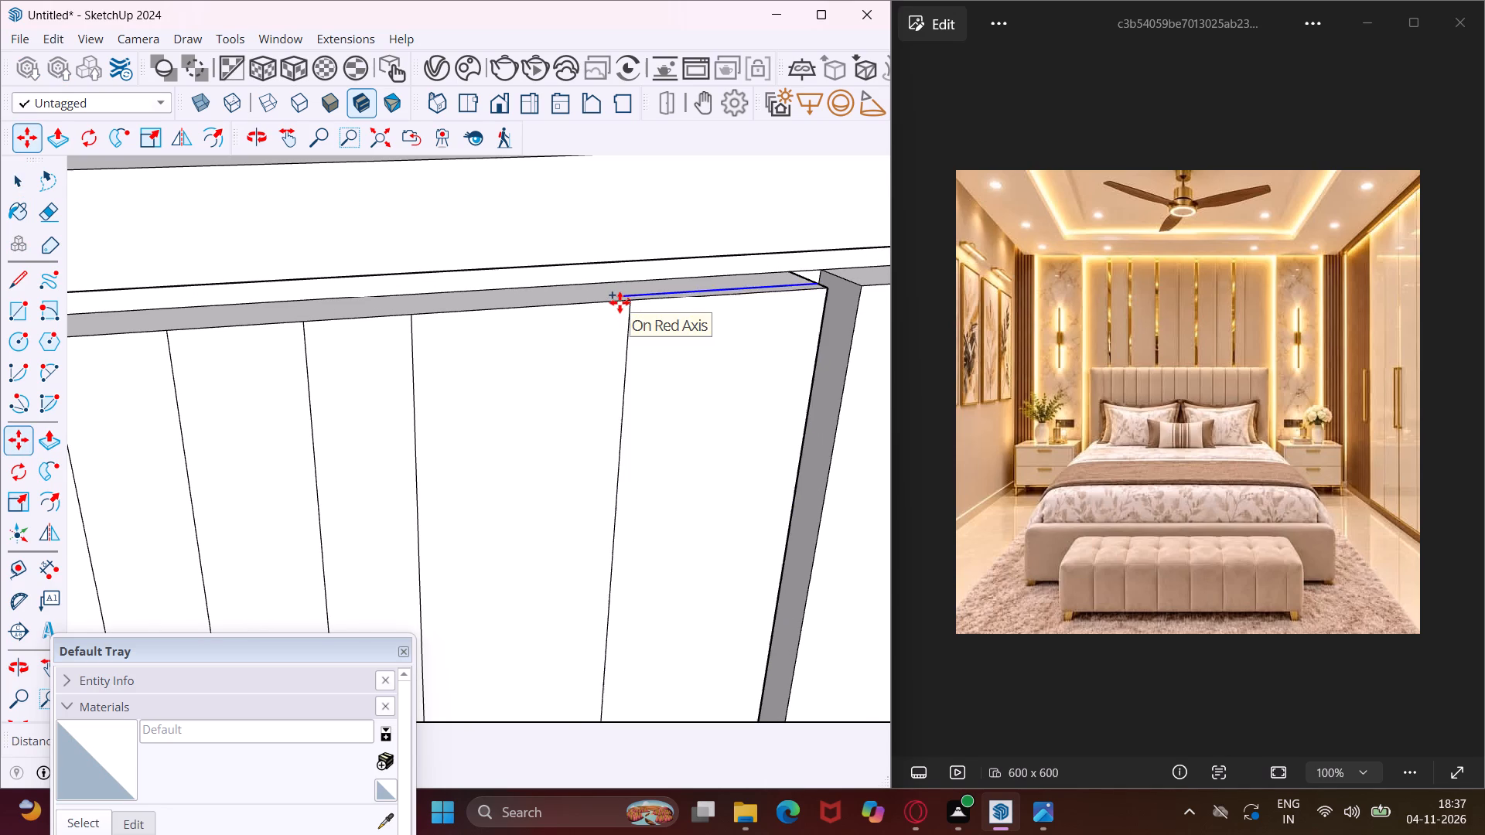
type("1\"")
key("Return")
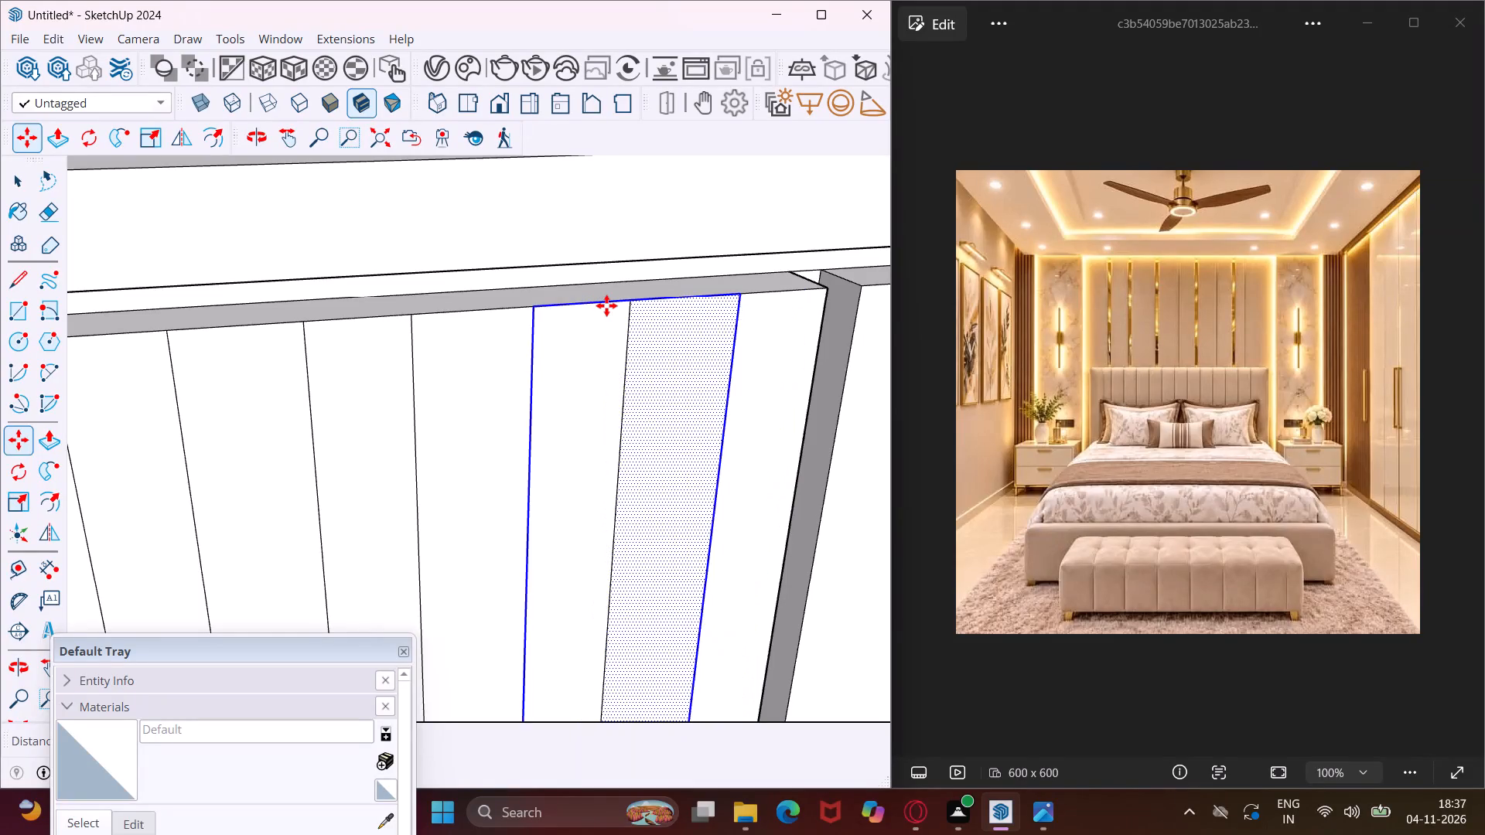
key("Escape")
key("space")
Use Push/Pull to recess the second strip from the groove slightly into the divided door.
scroll(606, 305, "down", 8)
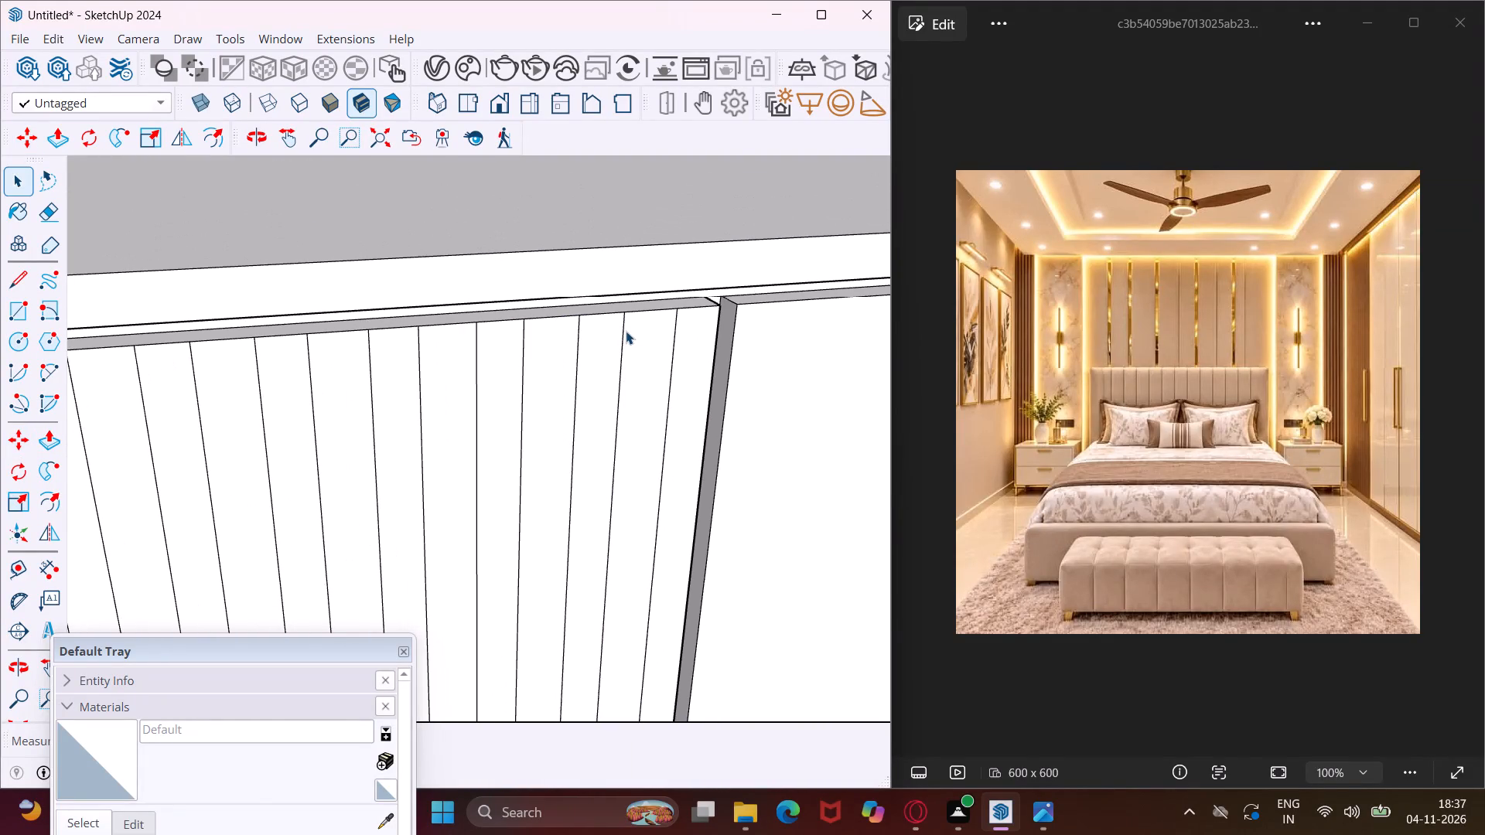
scroll(625, 333, "down", 9)
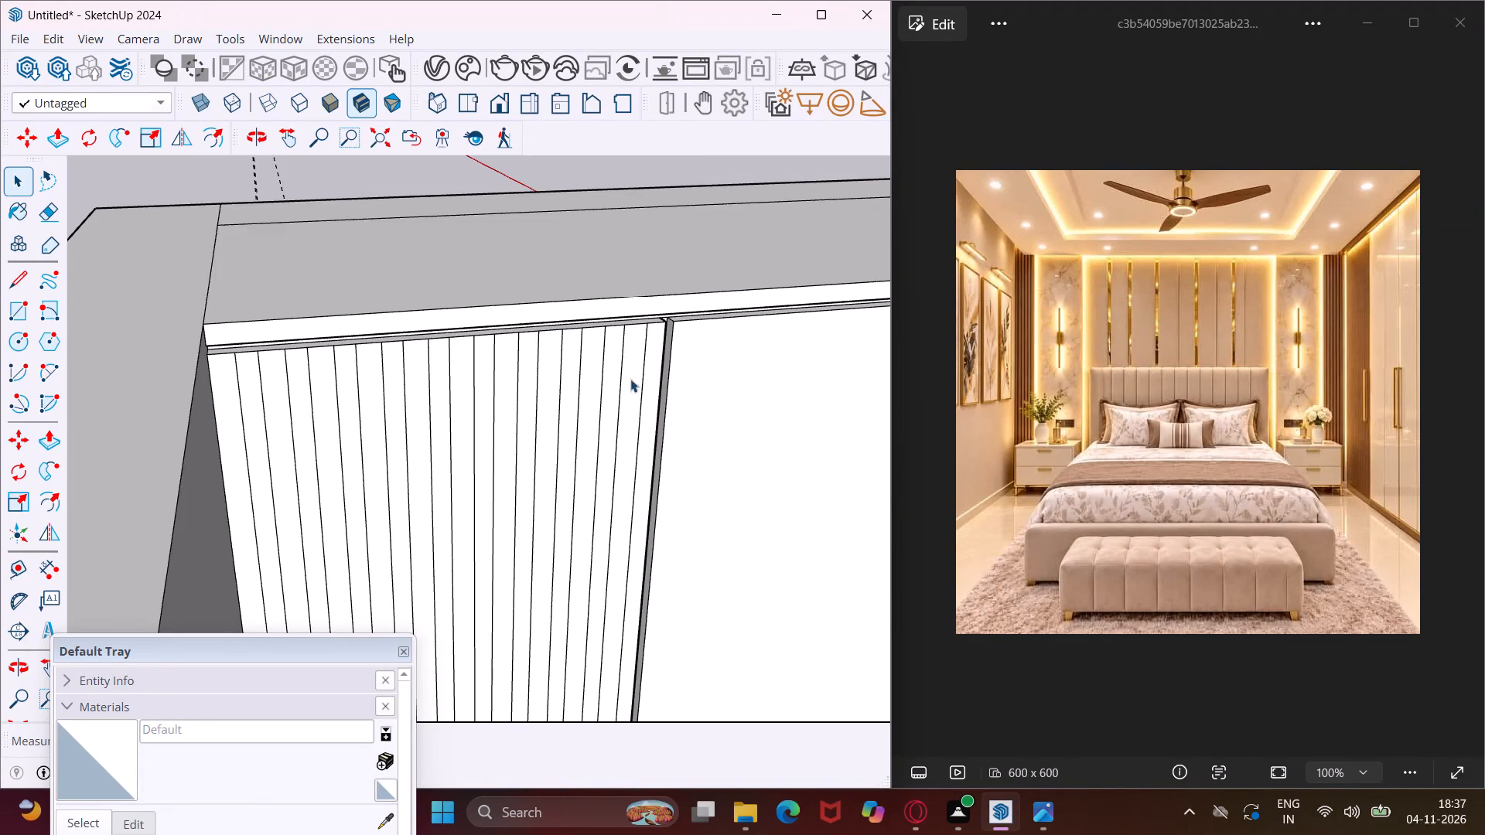
scroll(629, 365, "up", 15)
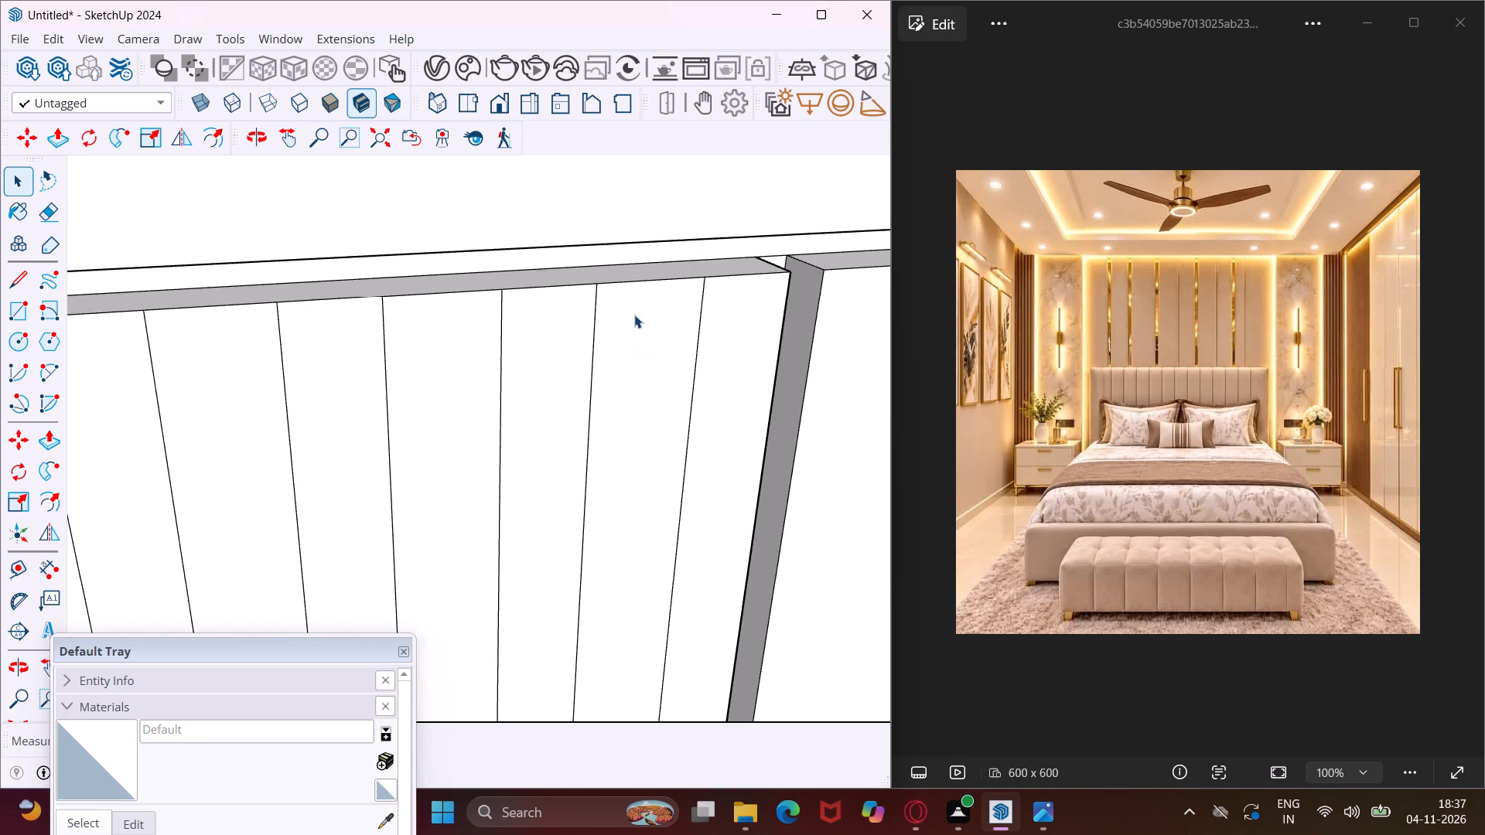
left_click(634, 315)
key("p")
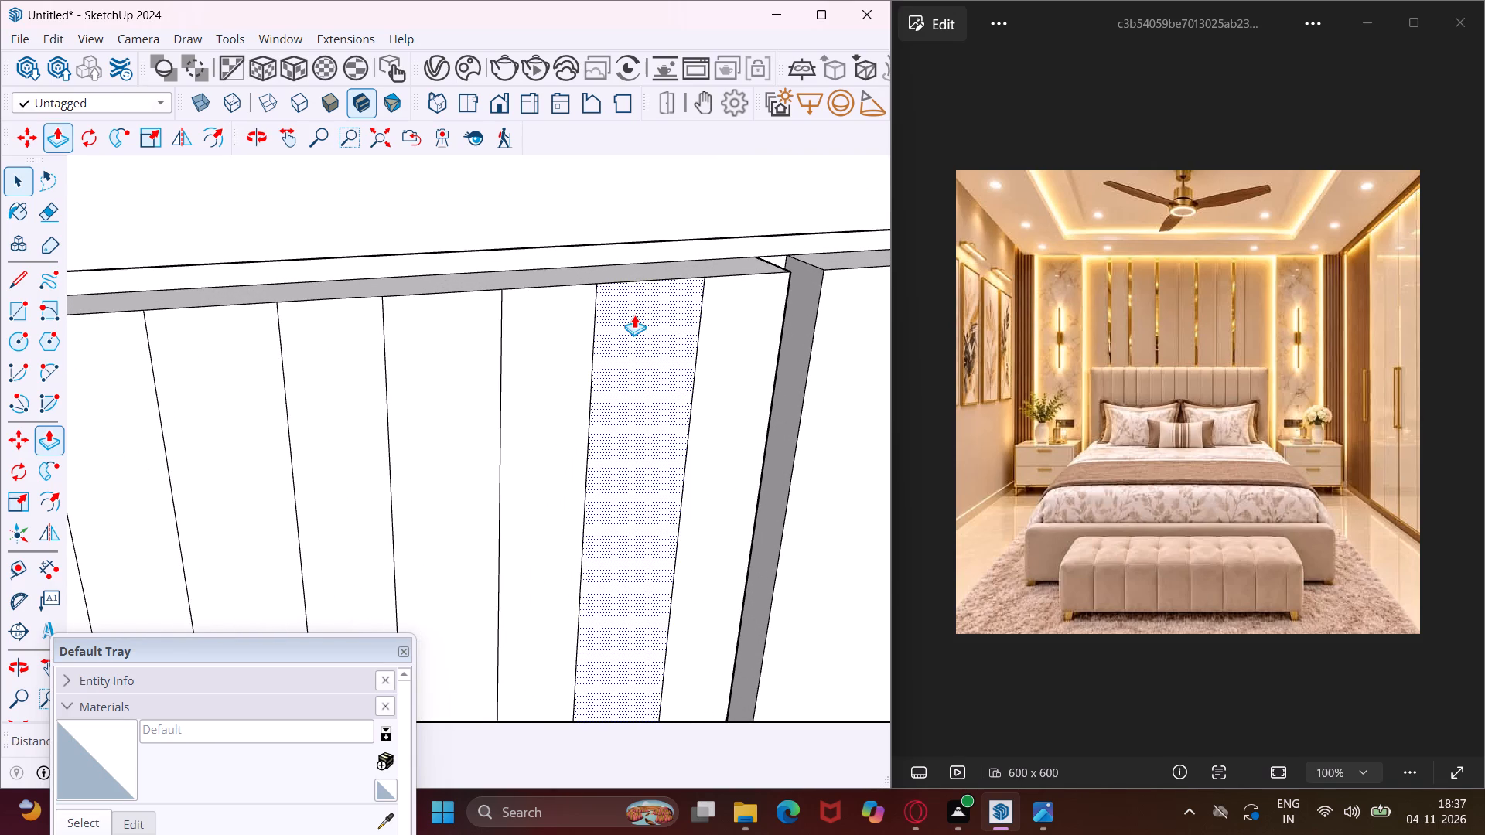
left_click(634, 315)
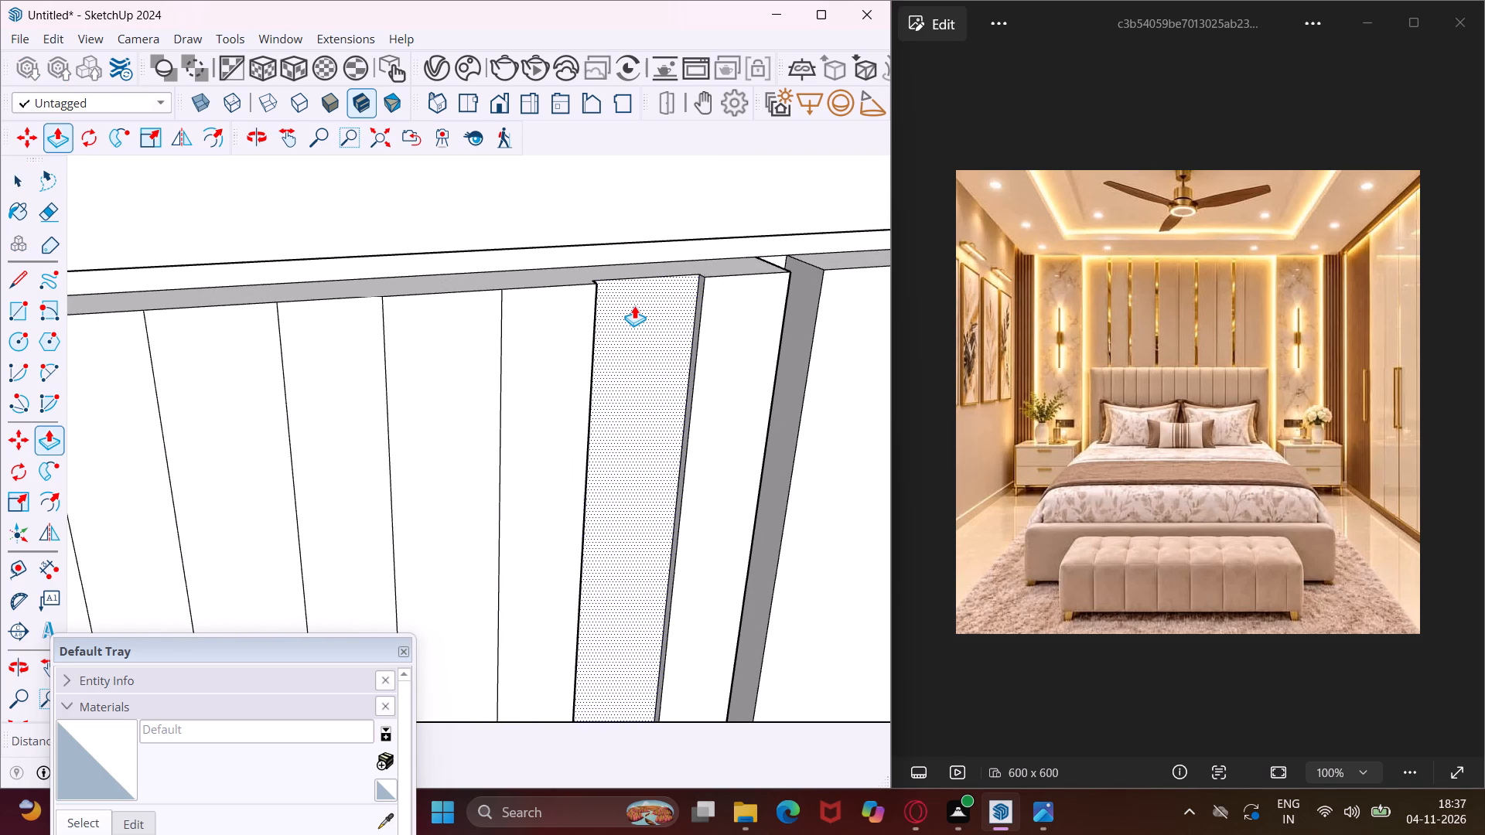
left_click(634, 302)
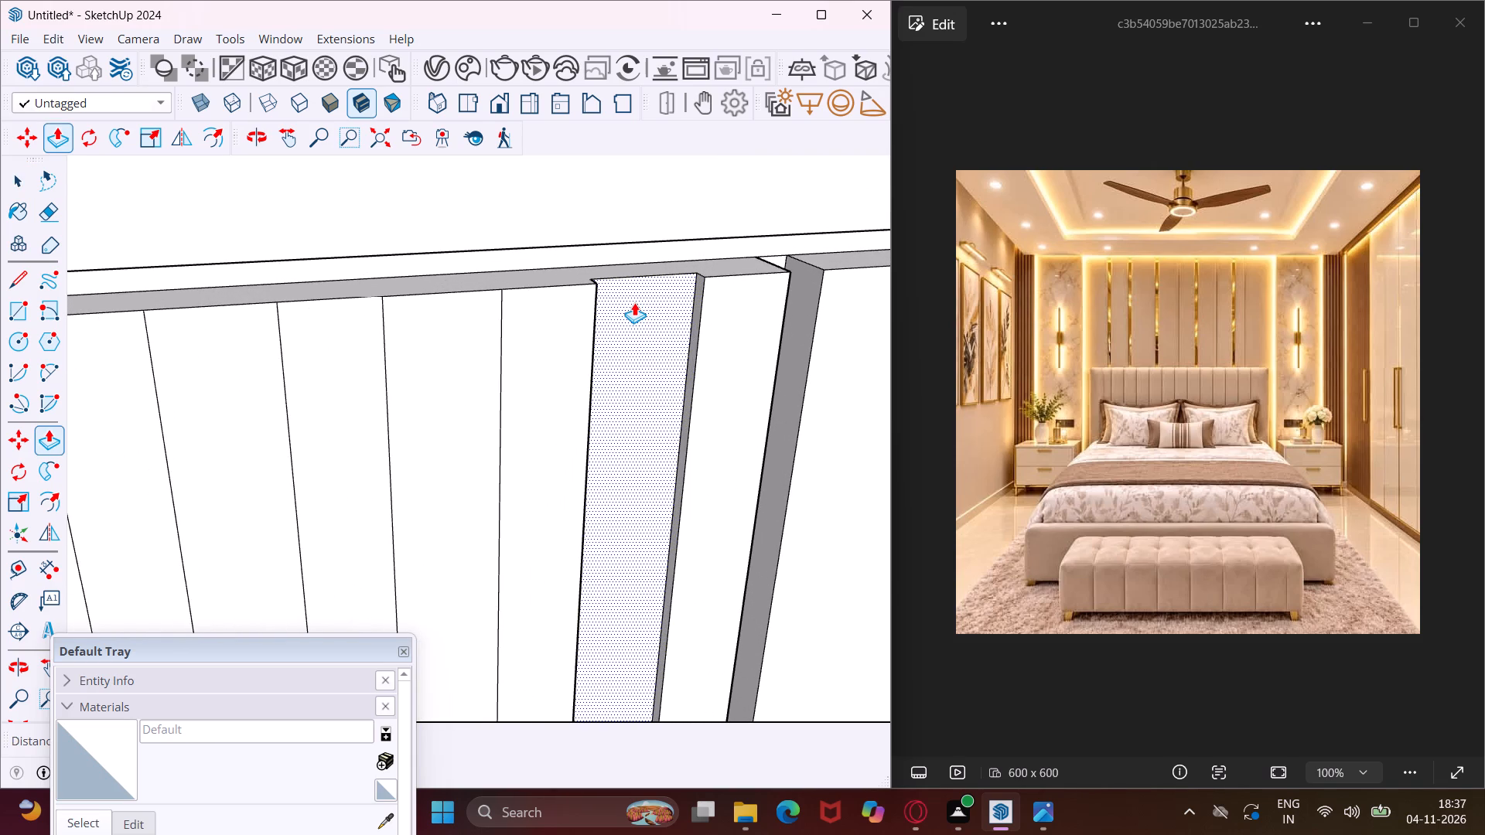
key("Escape")
Recess the next five alternate strips toward the adjoining wall by the same Push/Pull distance as the first recessed strip.
double_click(467, 411)
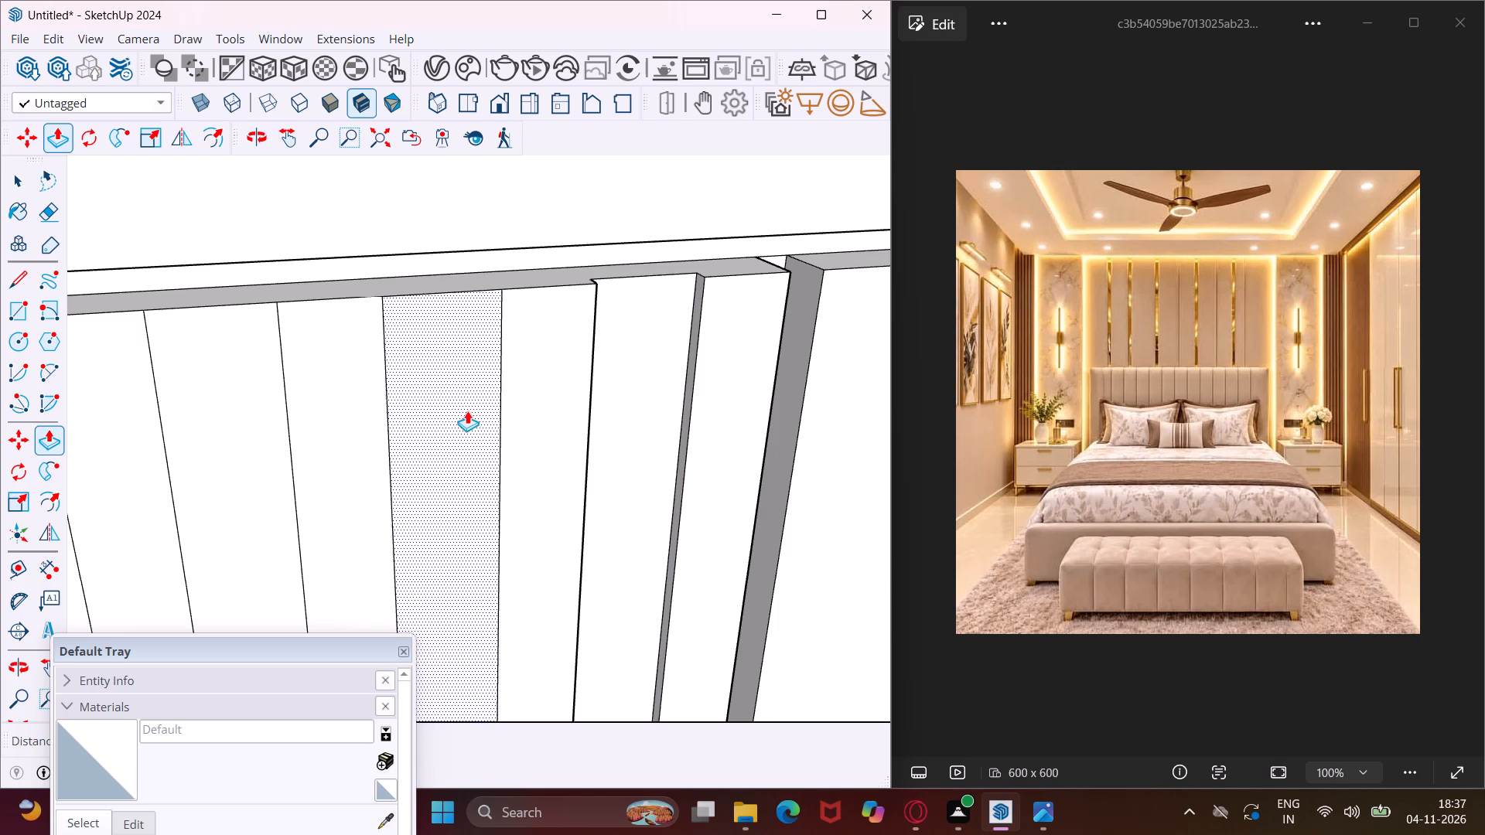
scroll(467, 411, "down", 3)
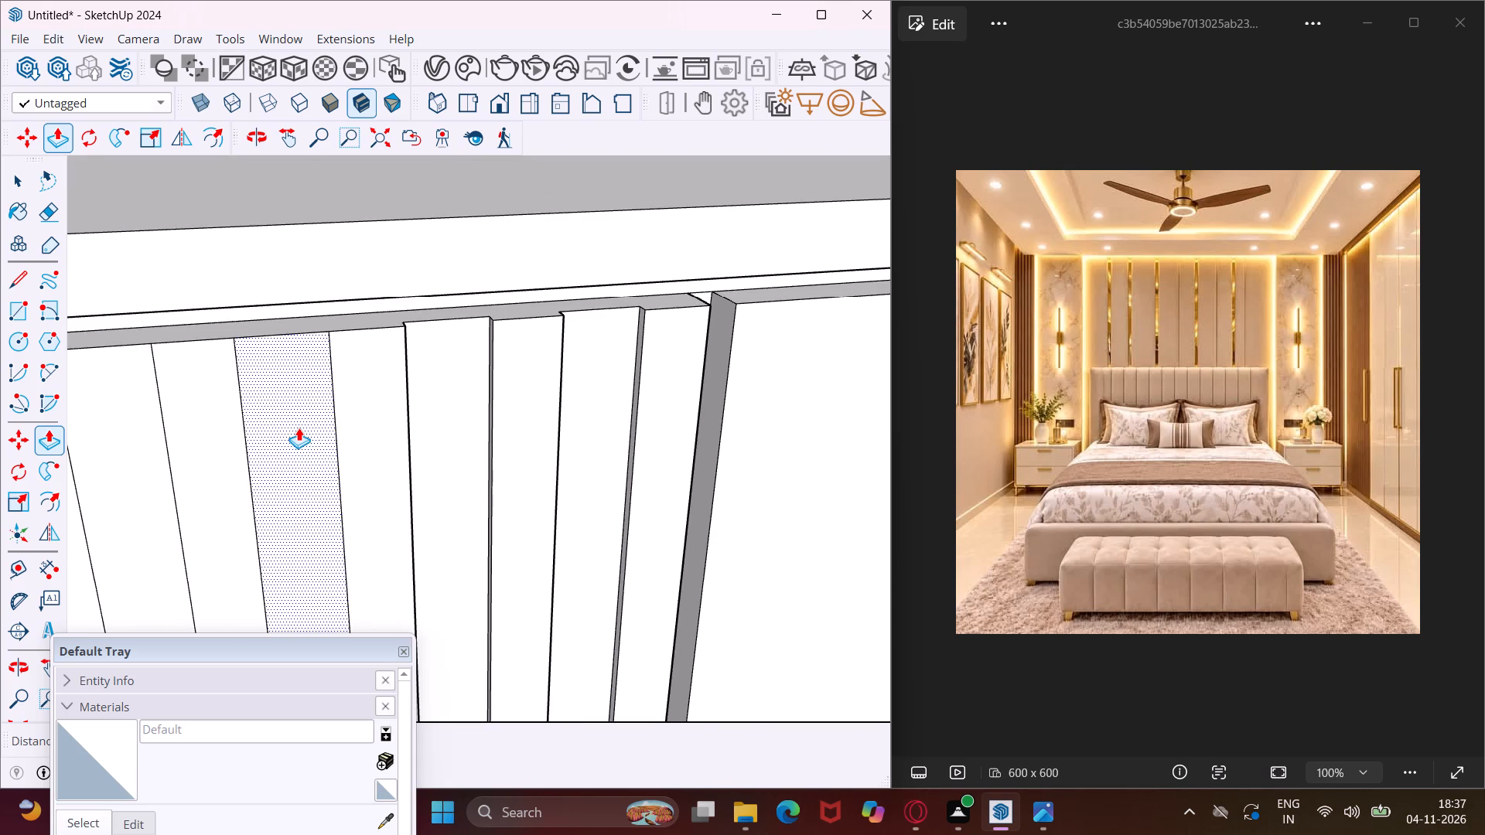
double_click(299, 428)
scroll(353, 353, "down", 5)
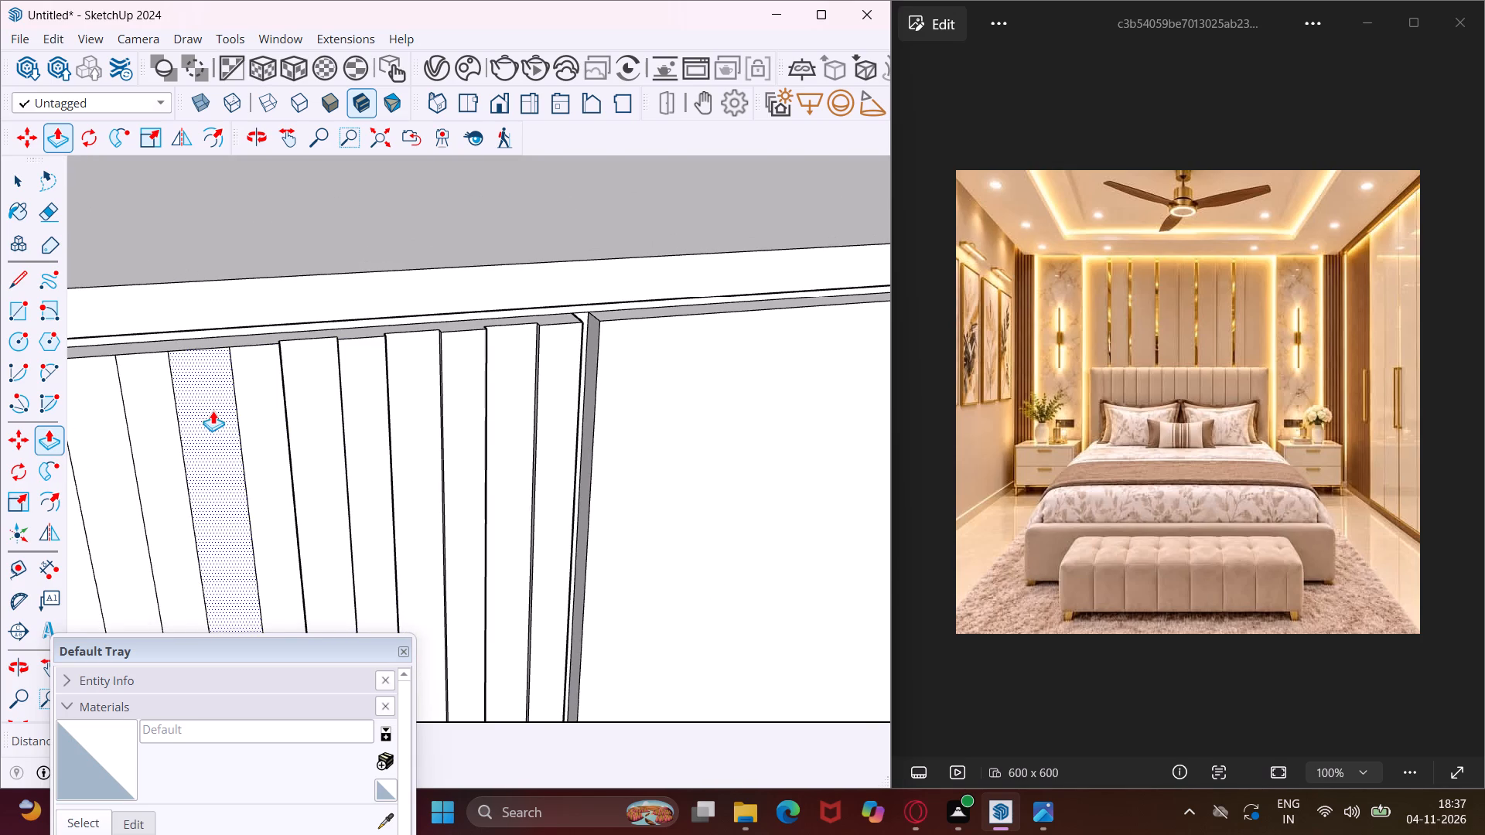
double_click(213, 411)
scroll(343, 331, "down", 9)
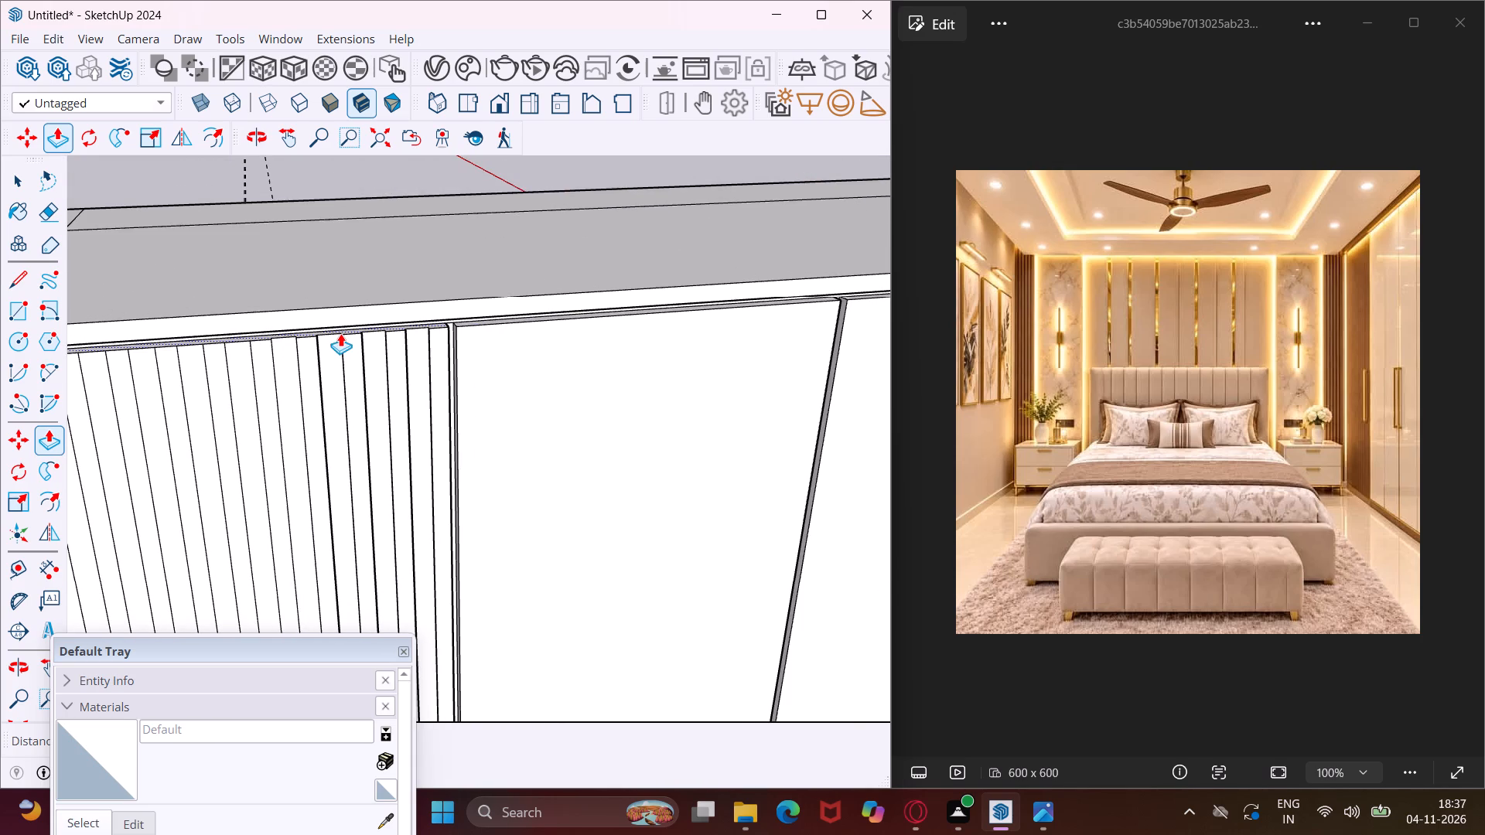
scroll(340, 333, "down", 4)
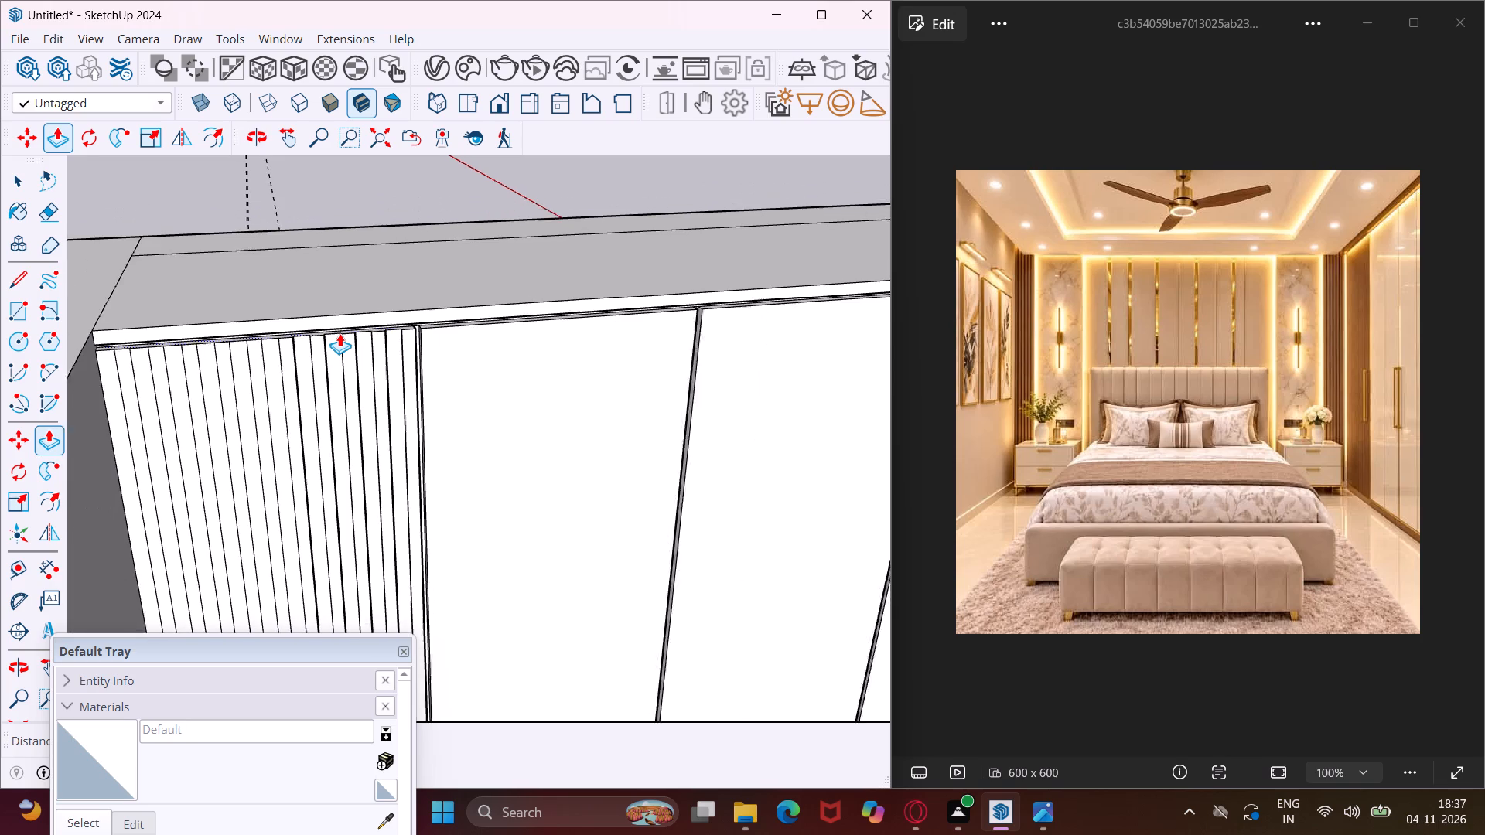
scroll(340, 333, "down", 1)
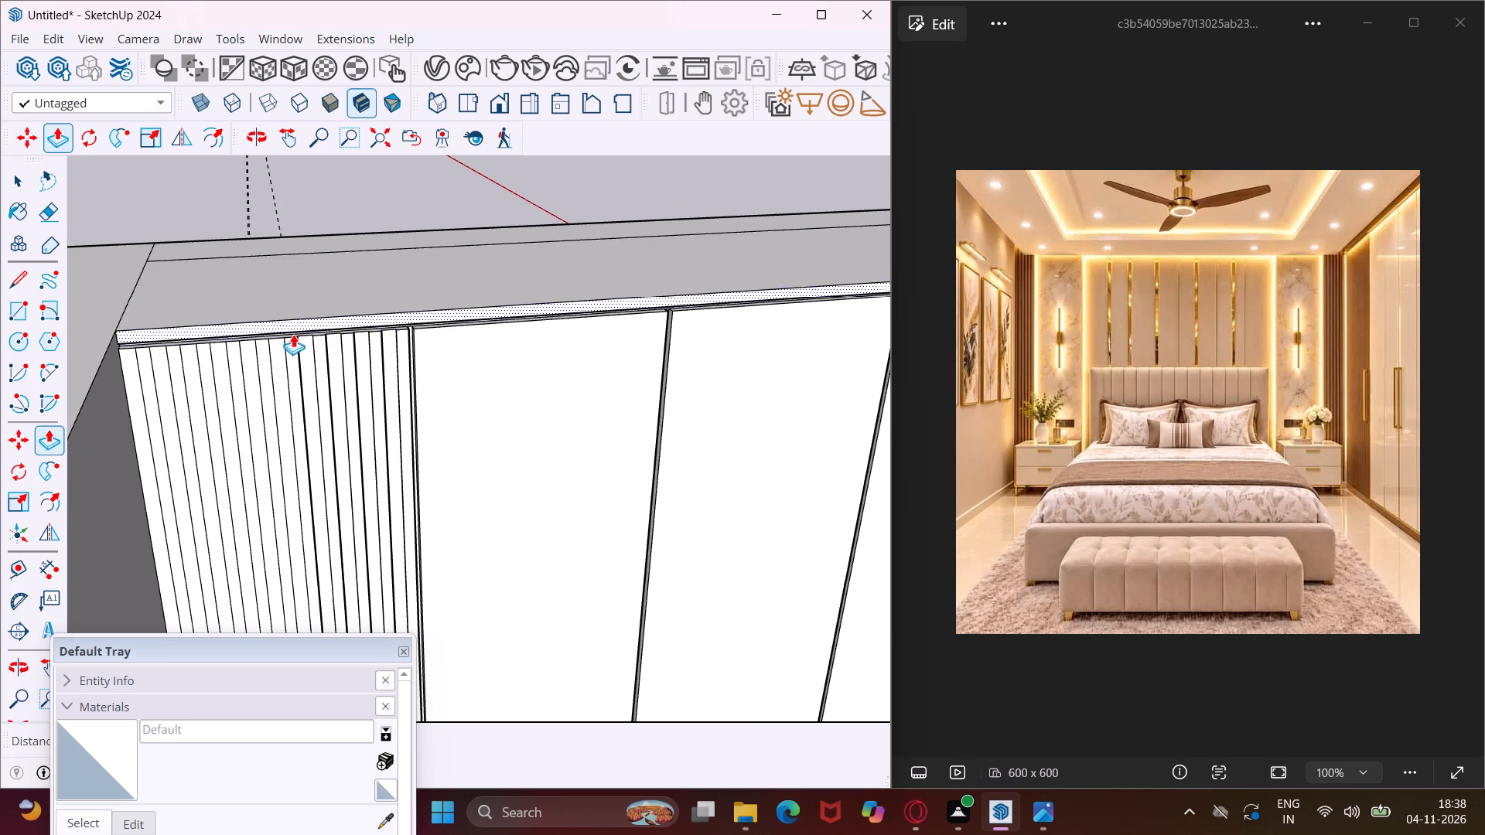
scroll(295, 335, "up", 17)
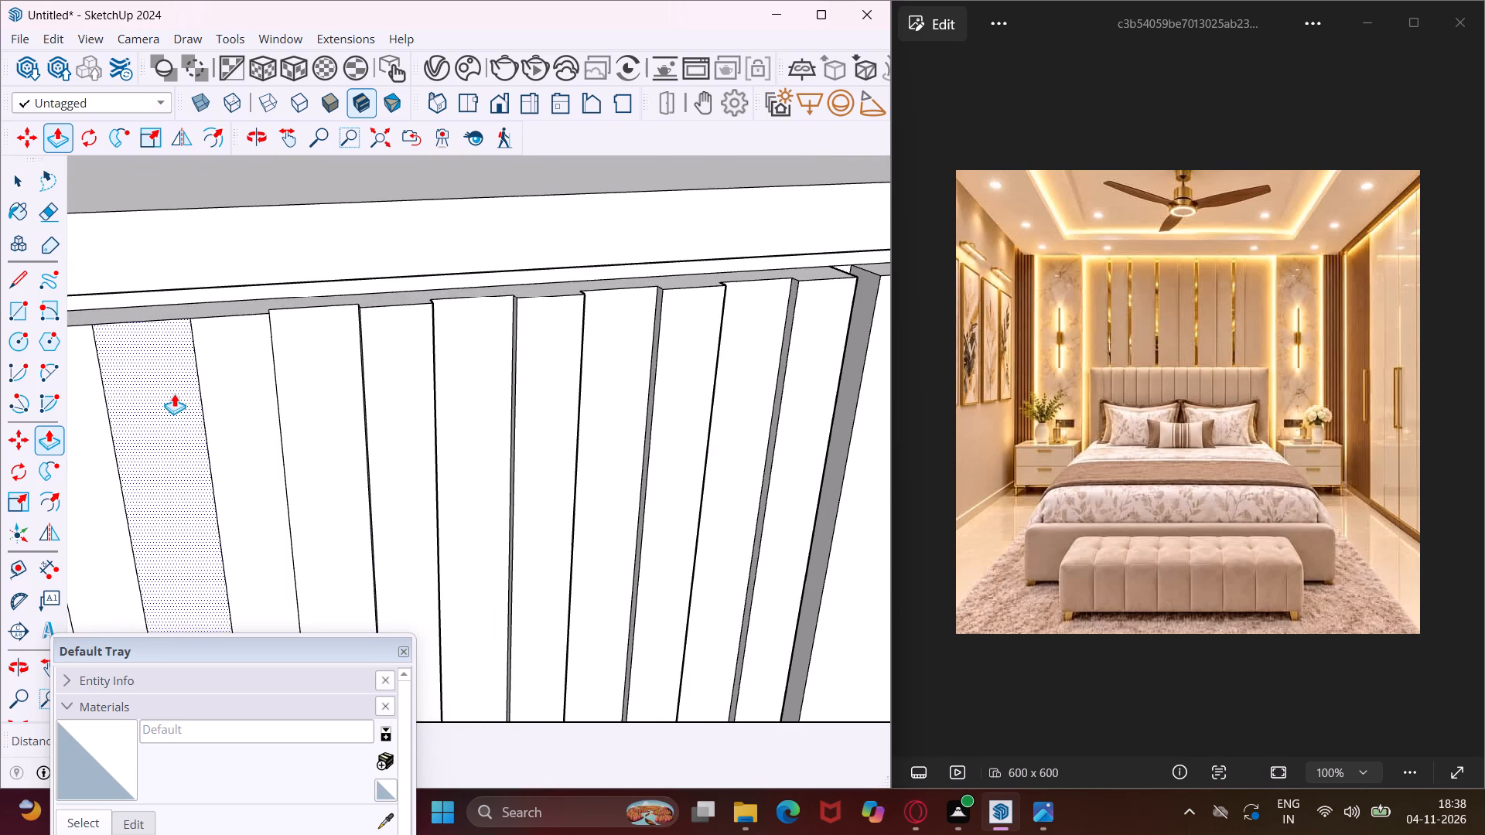
double_click(170, 394)
scroll(237, 346, "down", 6)
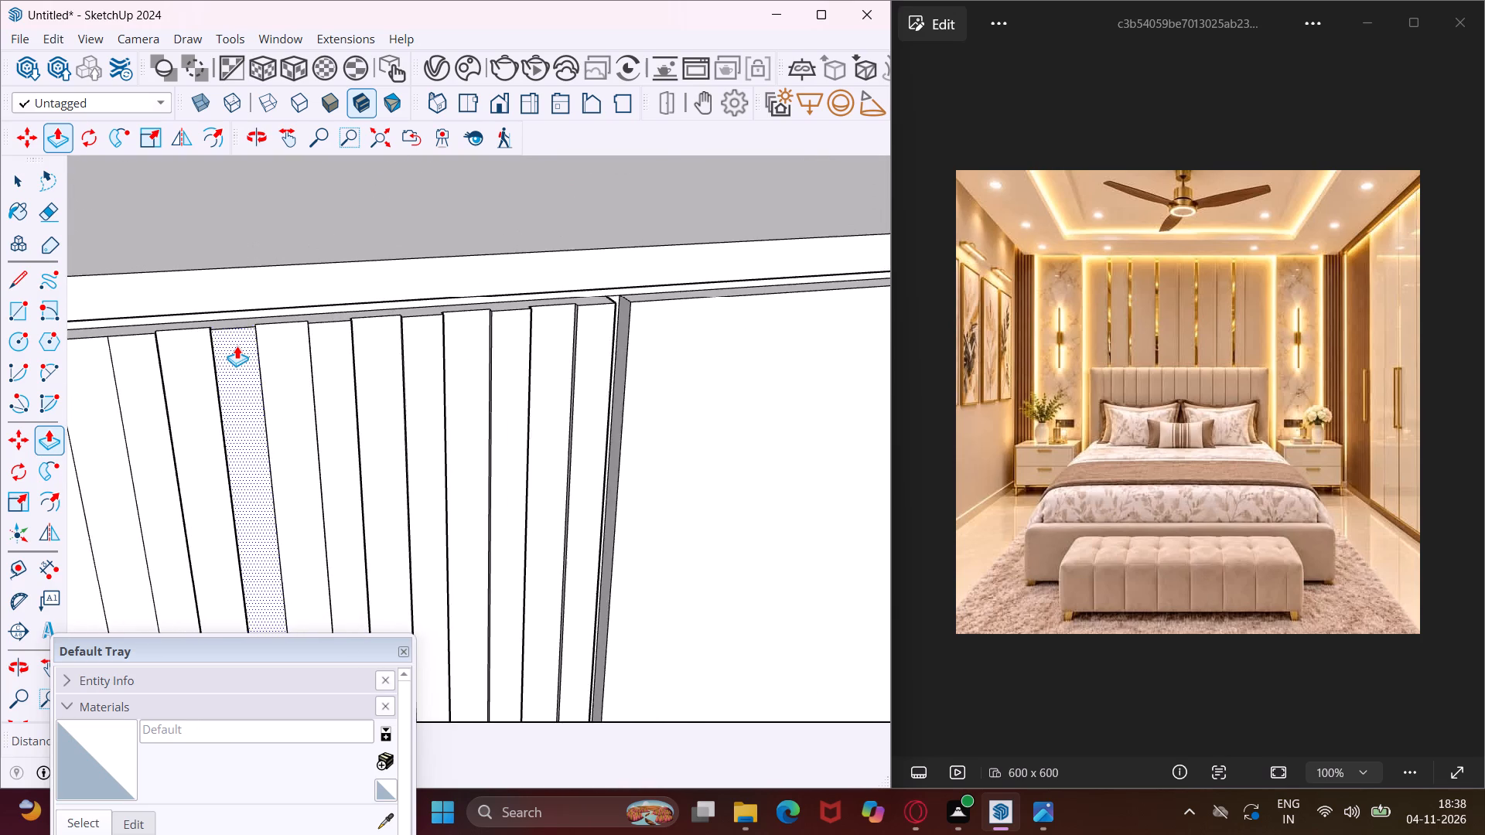
scroll(237, 346, "down", 4)
double_click(133, 390)
Recess the remaining four alternate strips by the same Push/Pull distance, ending with the strip against the adjoining wall.
scroll(190, 339, "down", 4)
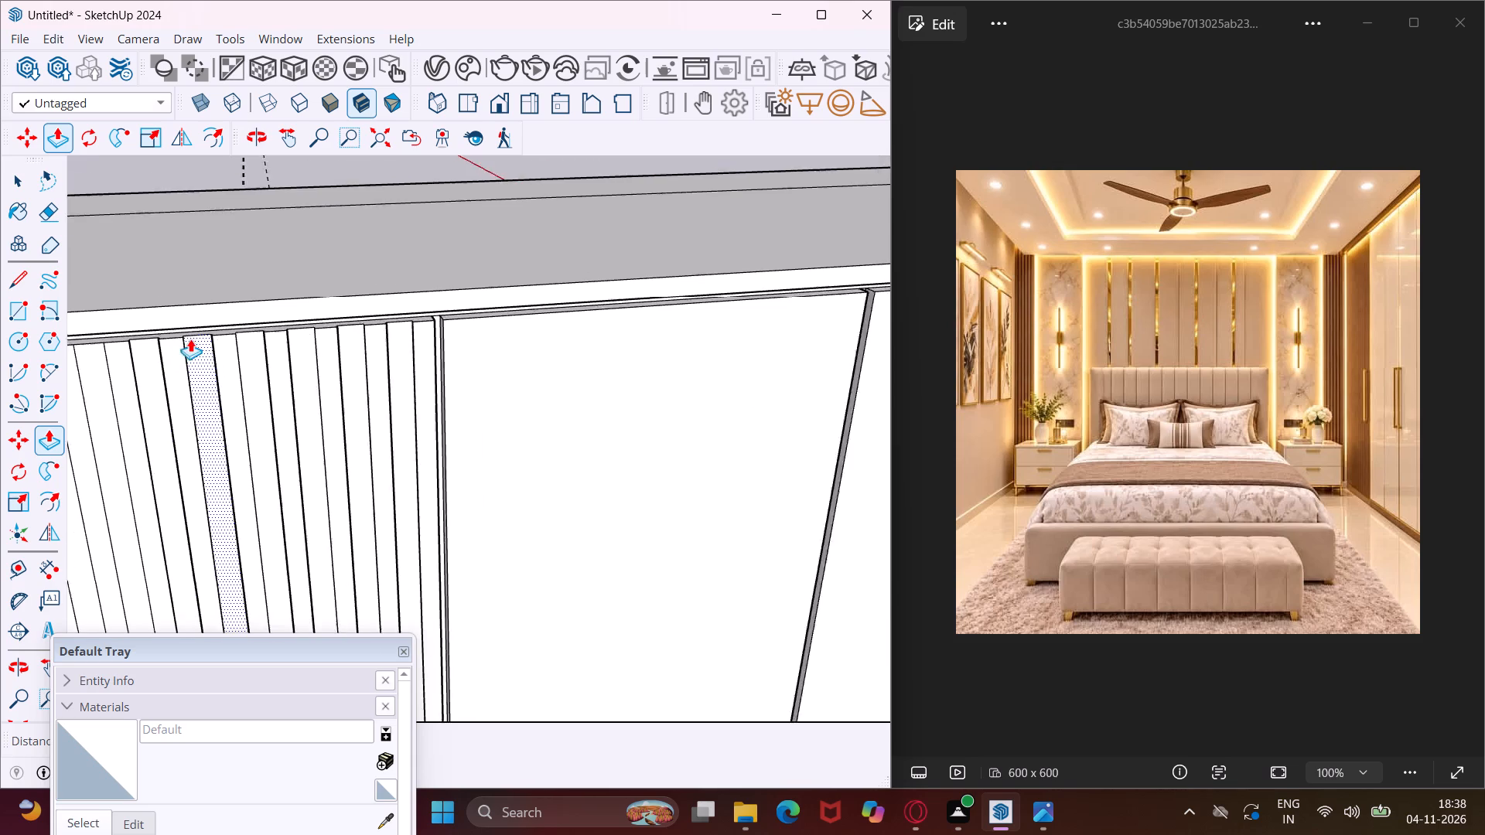
scroll(190, 339, "down", 6)
scroll(143, 358, "up", 8)
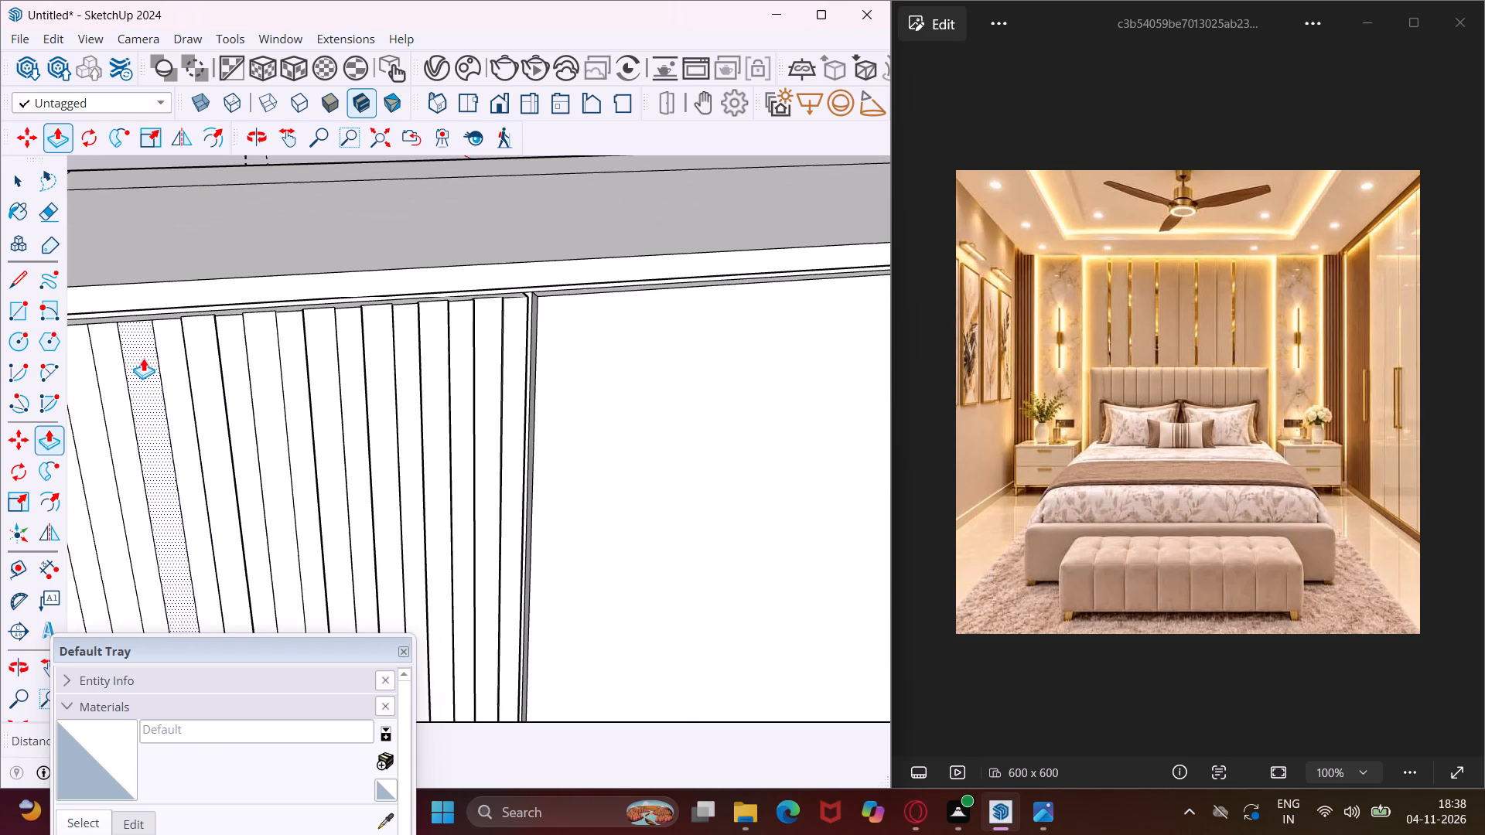
double_click(143, 358)
scroll(334, 281, "down", 4)
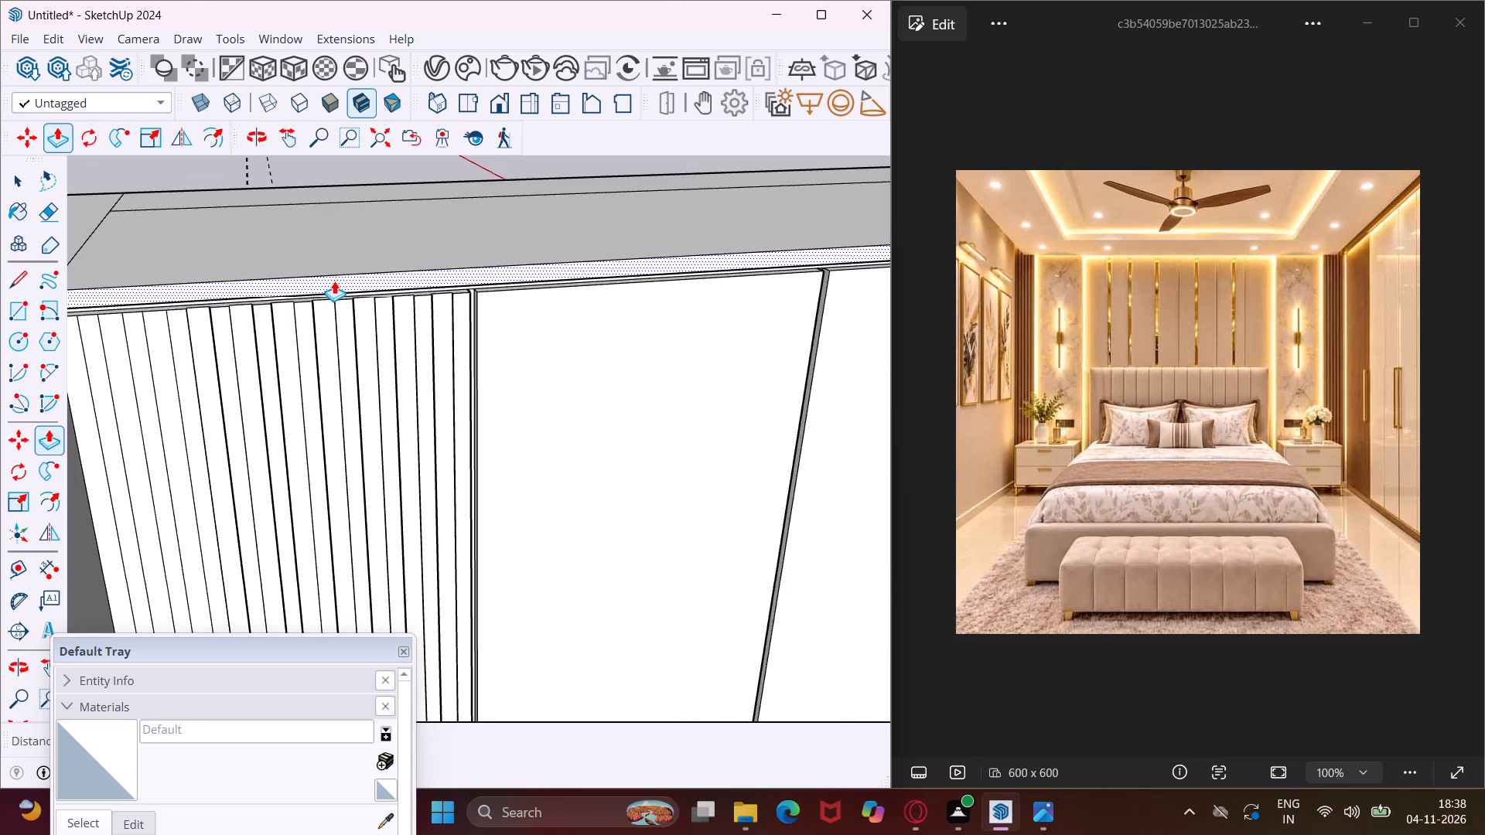
scroll(334, 281, "down", 2)
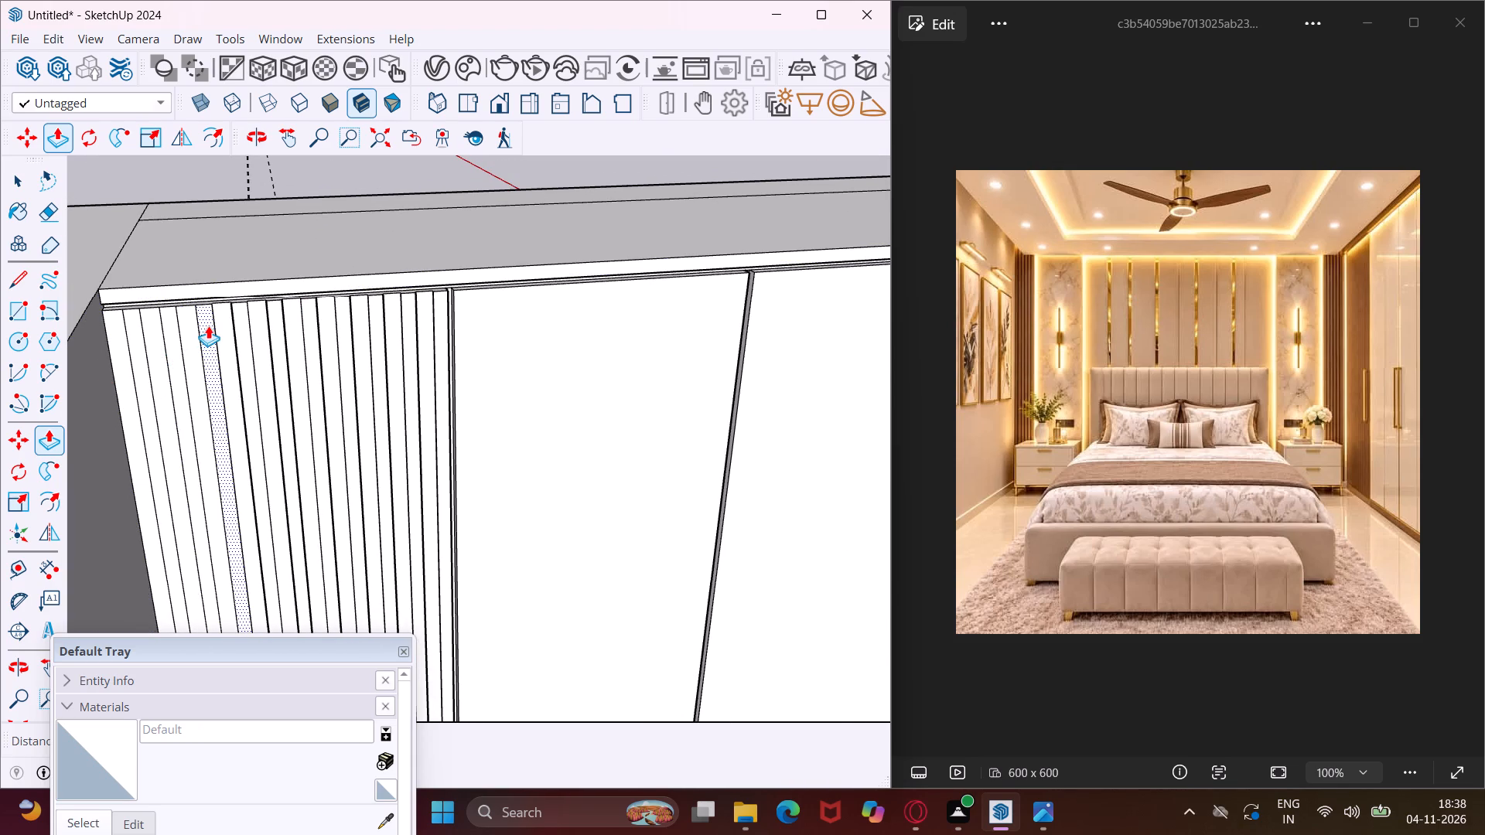
scroll(208, 325, "up", 12)
double_click(151, 345)
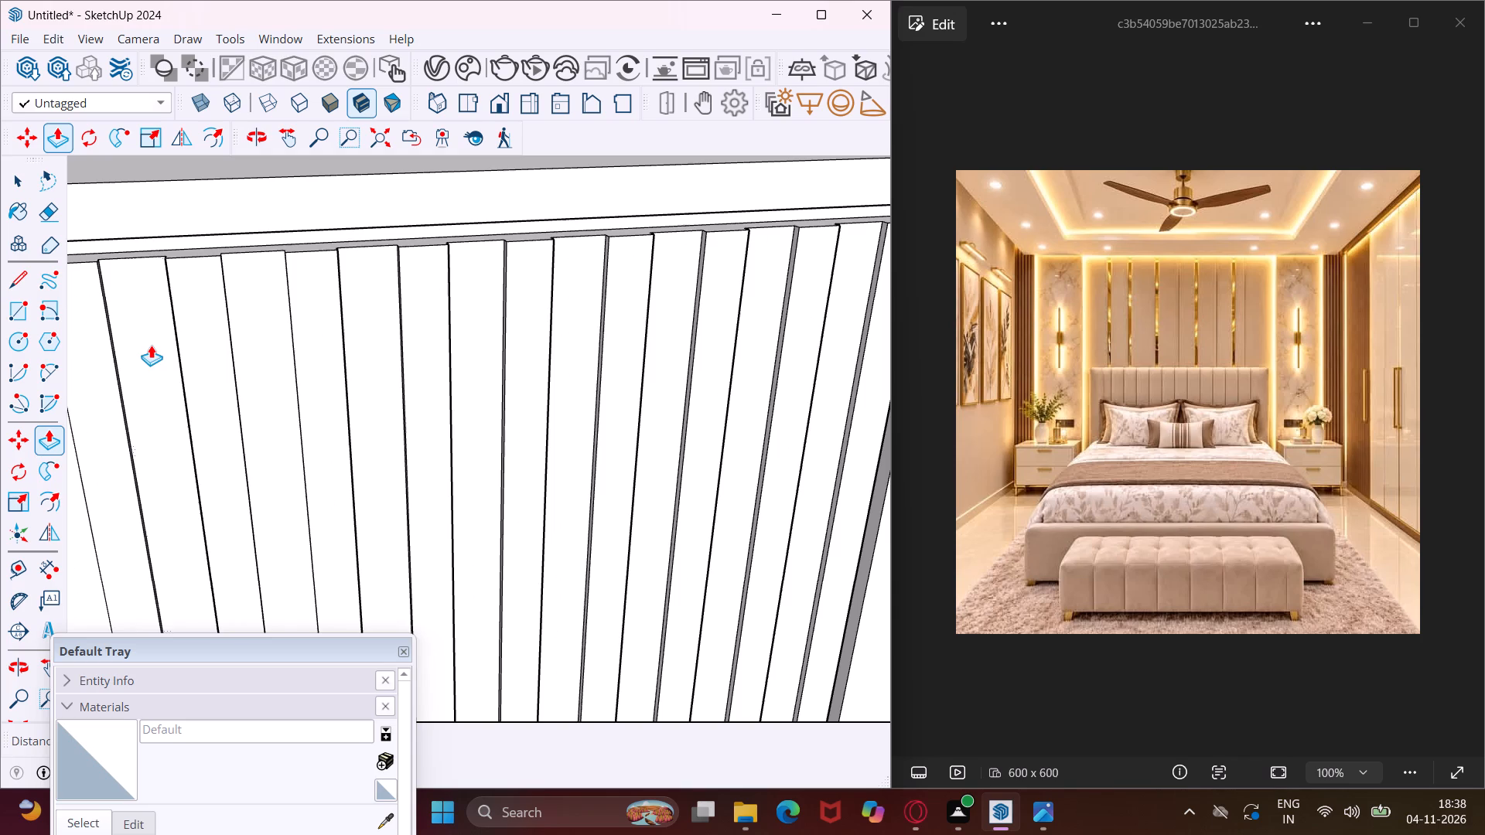
scroll(294, 251, "down", 9)
scroll(167, 300, "up", 2)
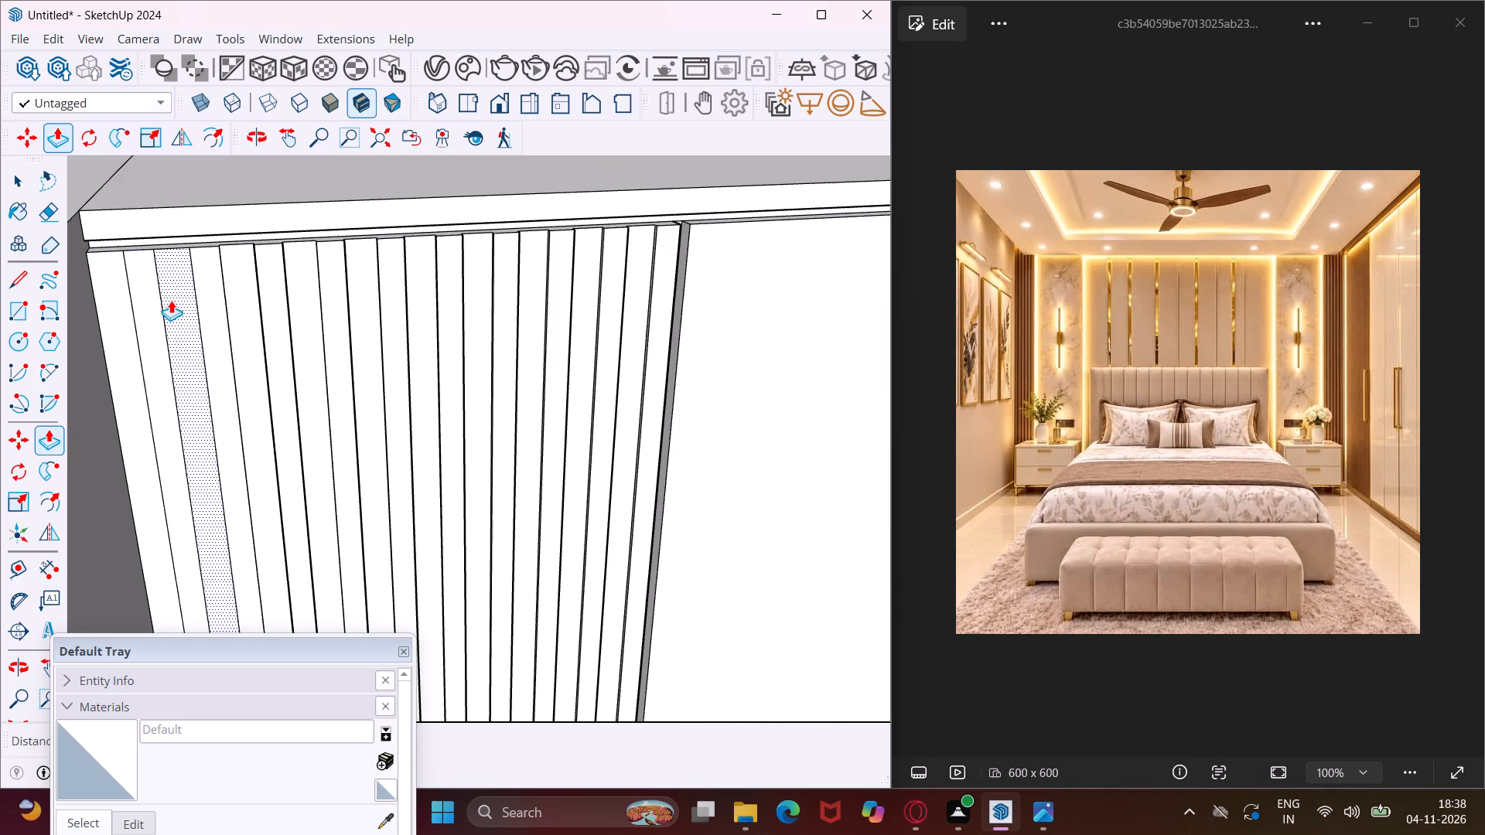
double_click(174, 299)
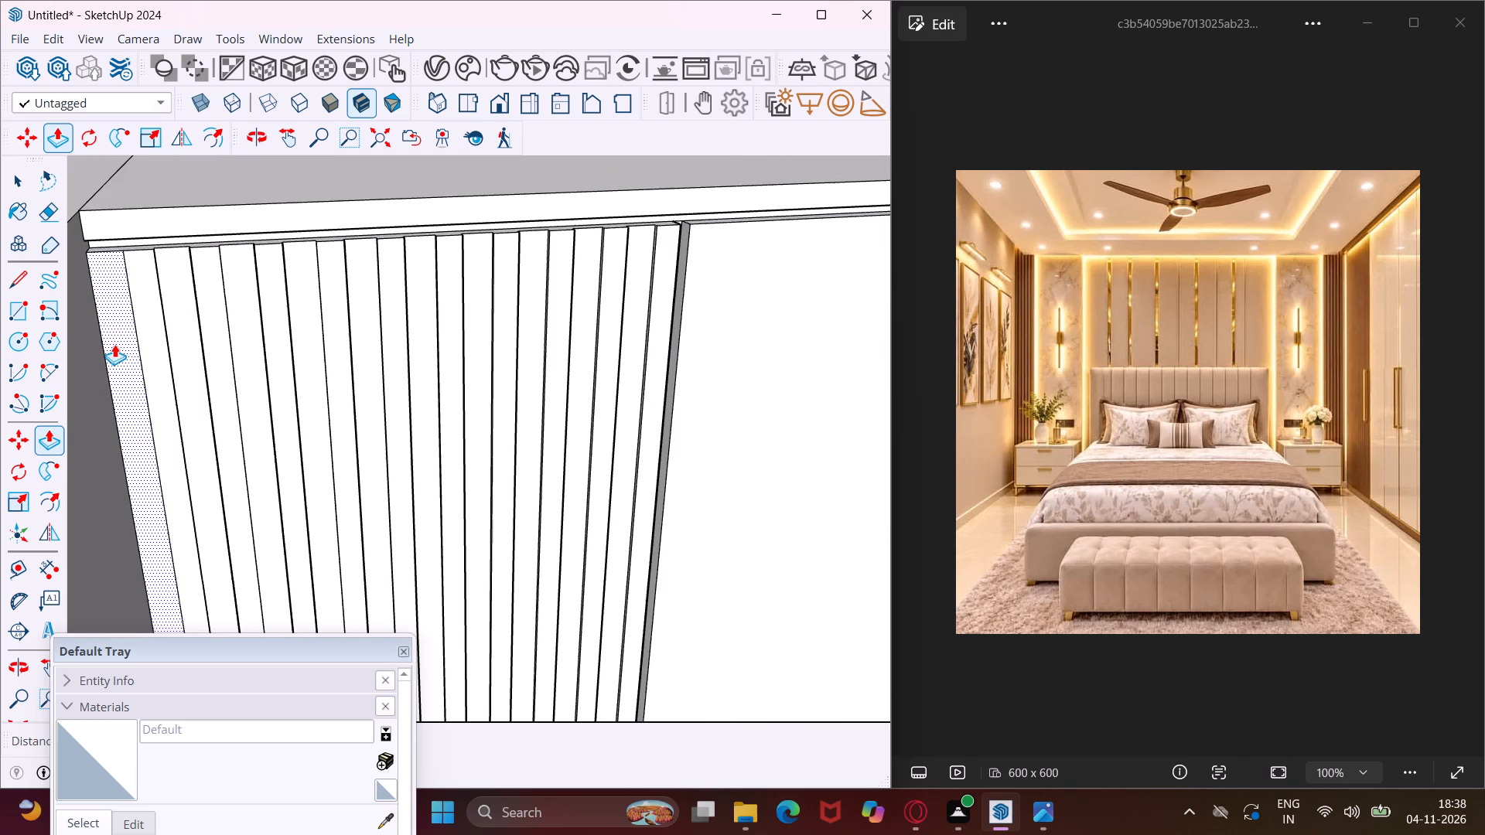
double_click(114, 344)
Examine the fluted door and the whole wardrobe within the room from several angles.
scroll(195, 319, "down", 11)
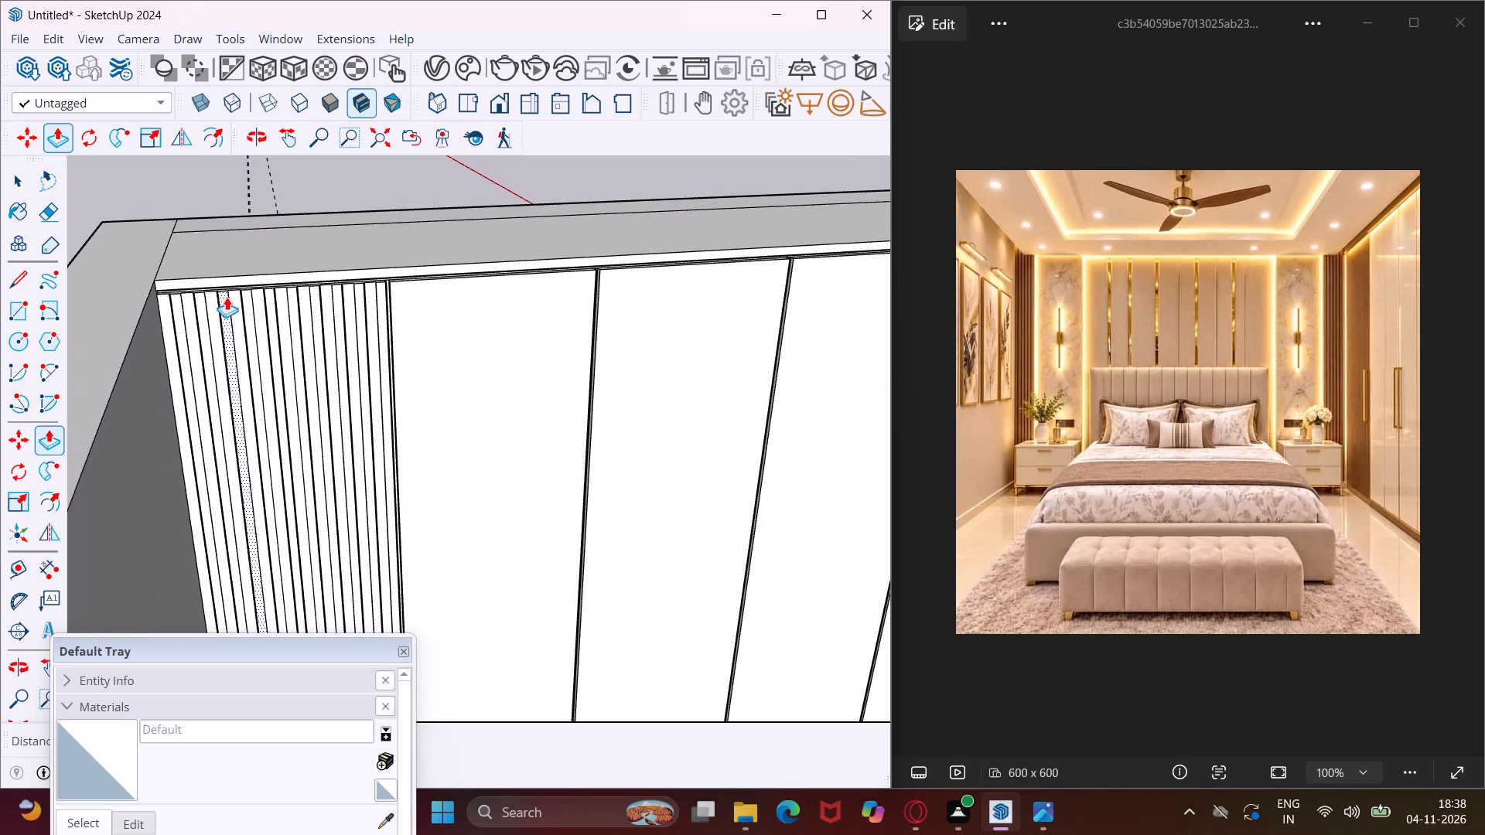
scroll(227, 291, "down", 13)
key("Escape")
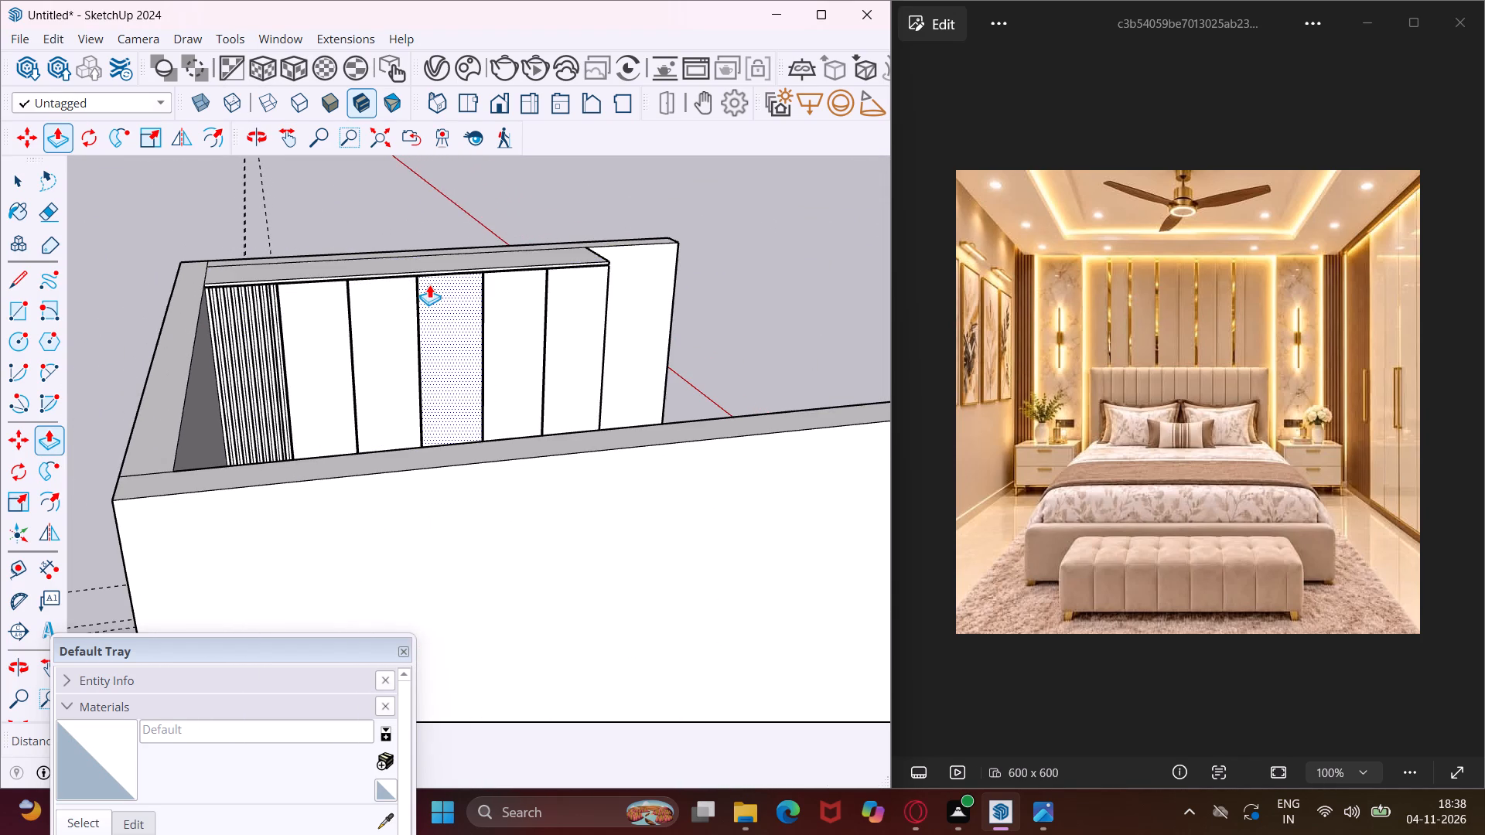
key("space")
middle_click_drag(476, 268, 401, 287)
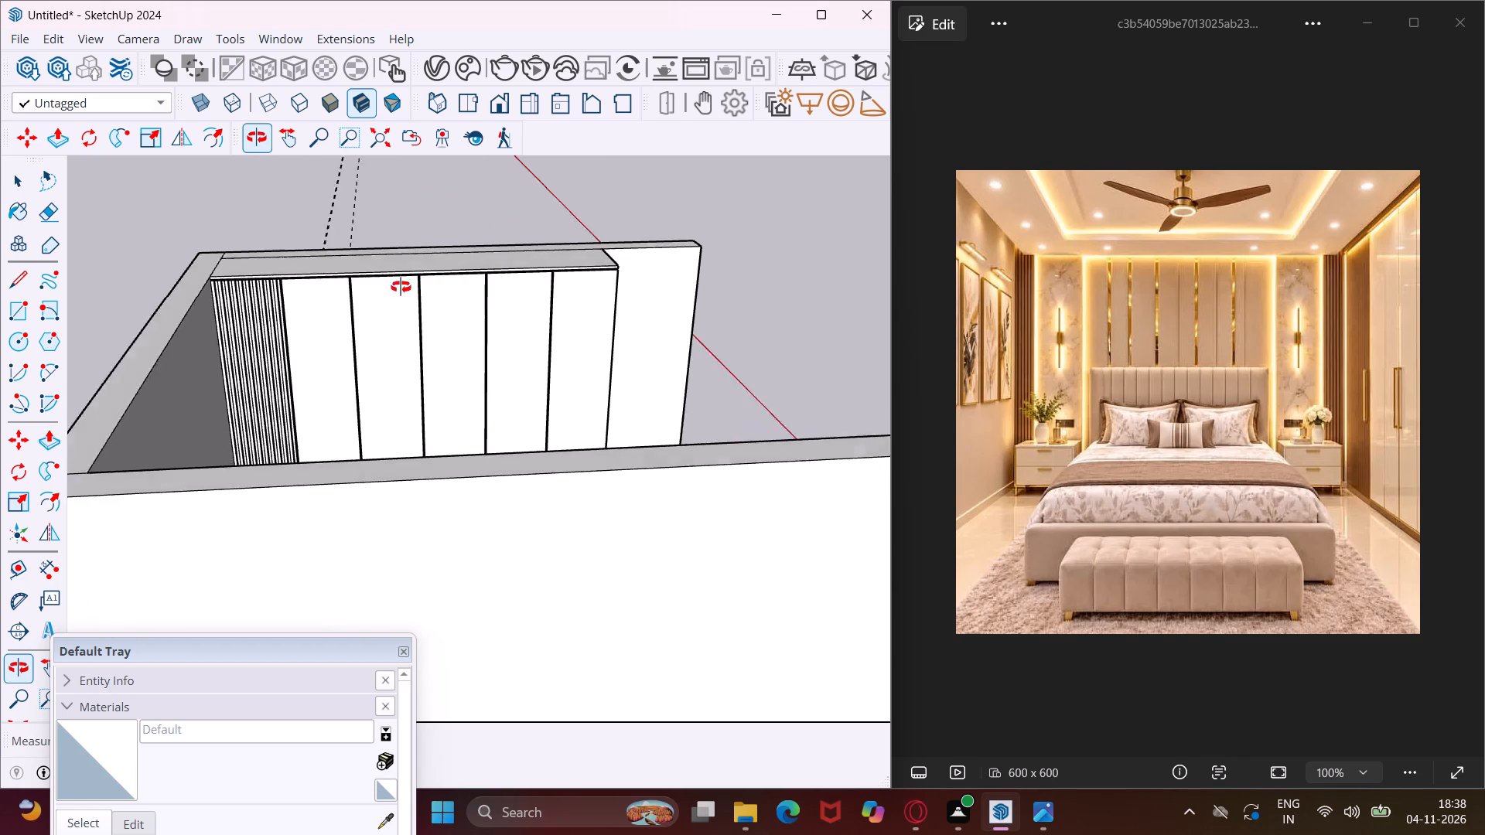
middle_click_drag(401, 287, 127, 329)
middle_click_drag(420, 364, 394, 366)
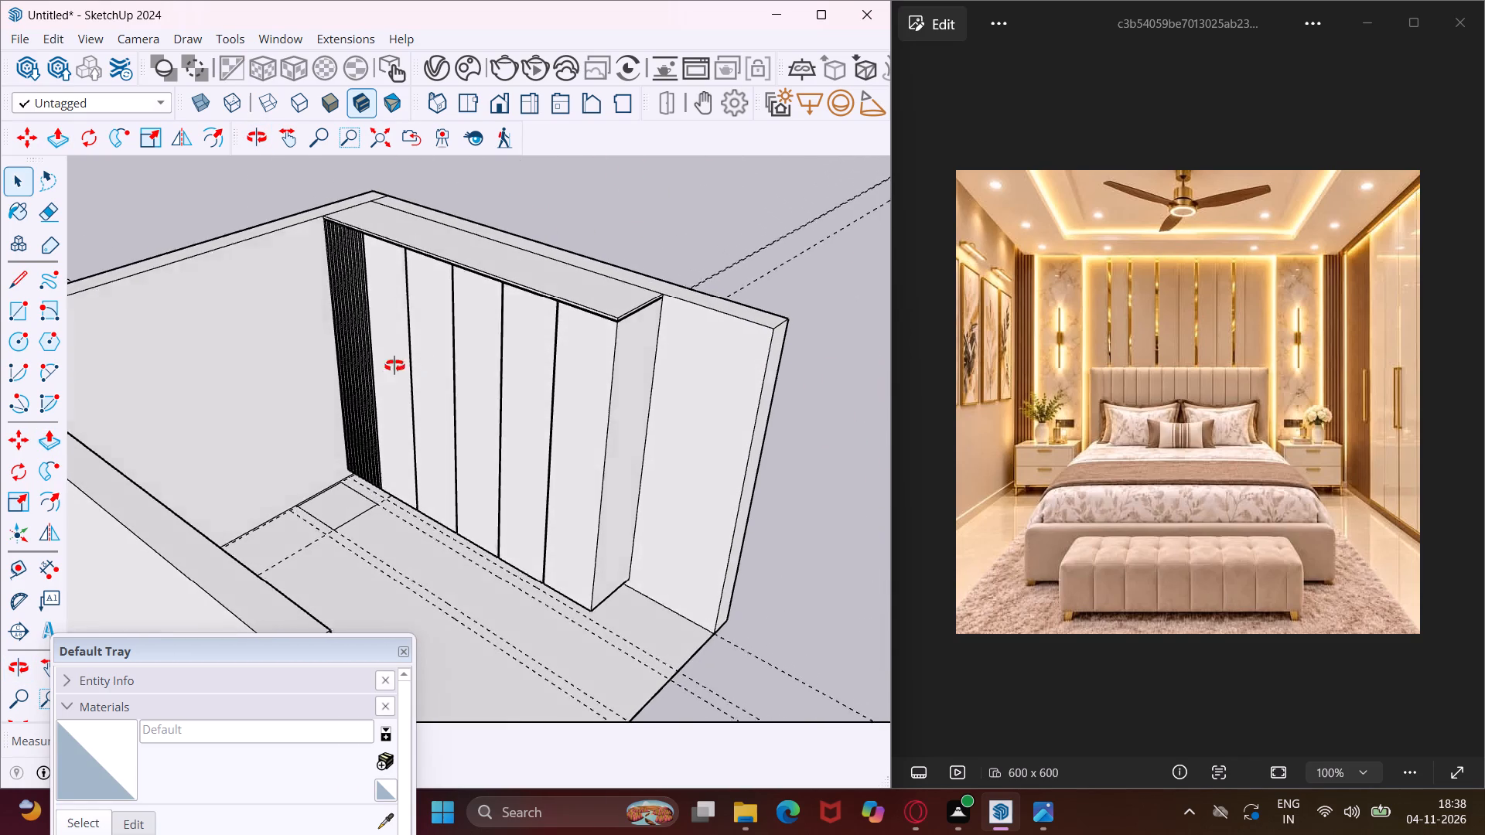
middle_click_drag(394, 366, 226, 341)
scroll(266, 333, "down", 2)
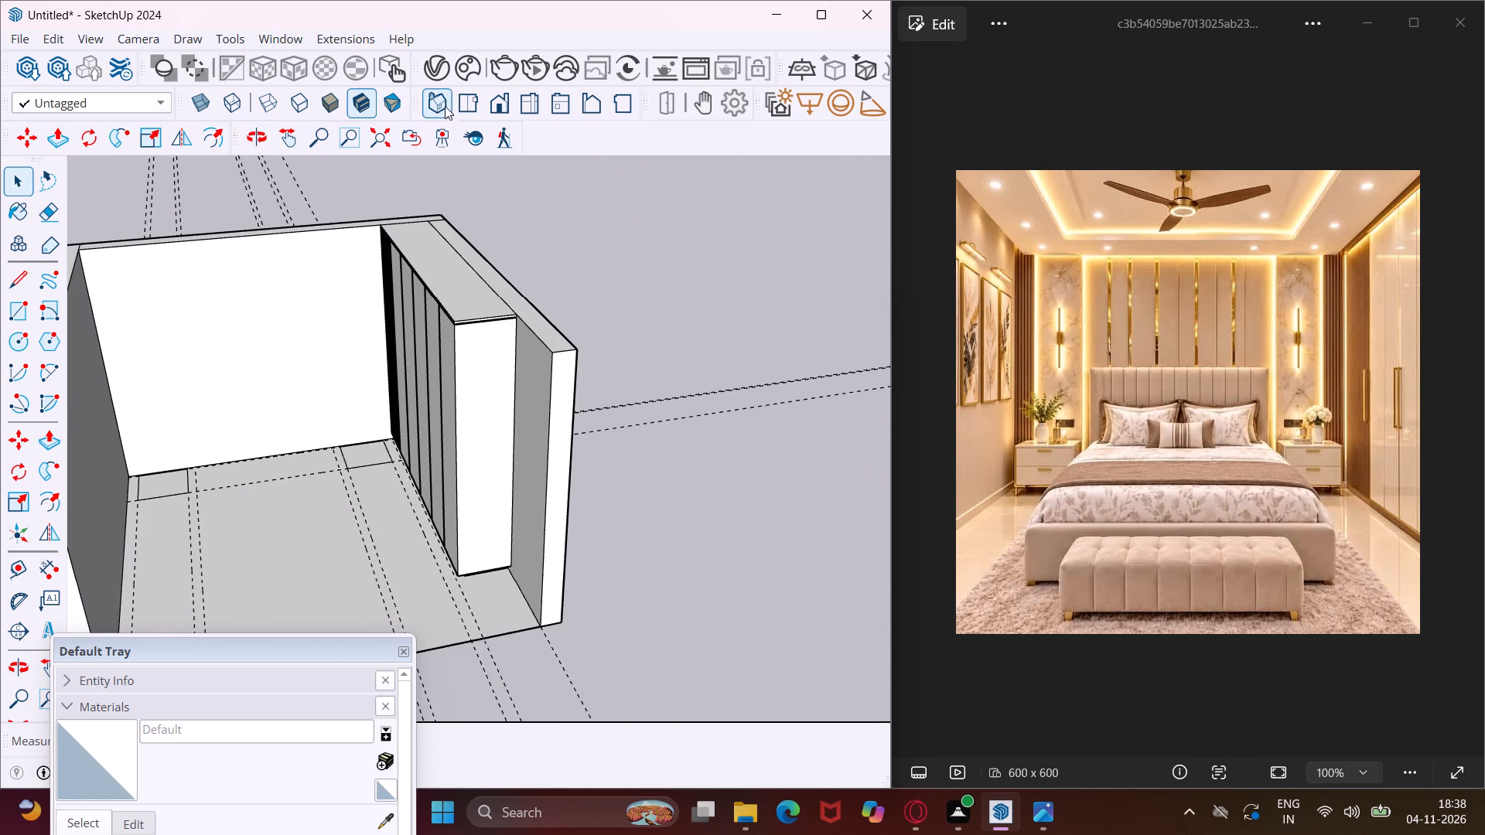
Import the downloaded Bed 003 model from the Chaos Cosmos furniture beds and place one copy outside the room, beyond the wardrobe wall.
left_click(463, 62)
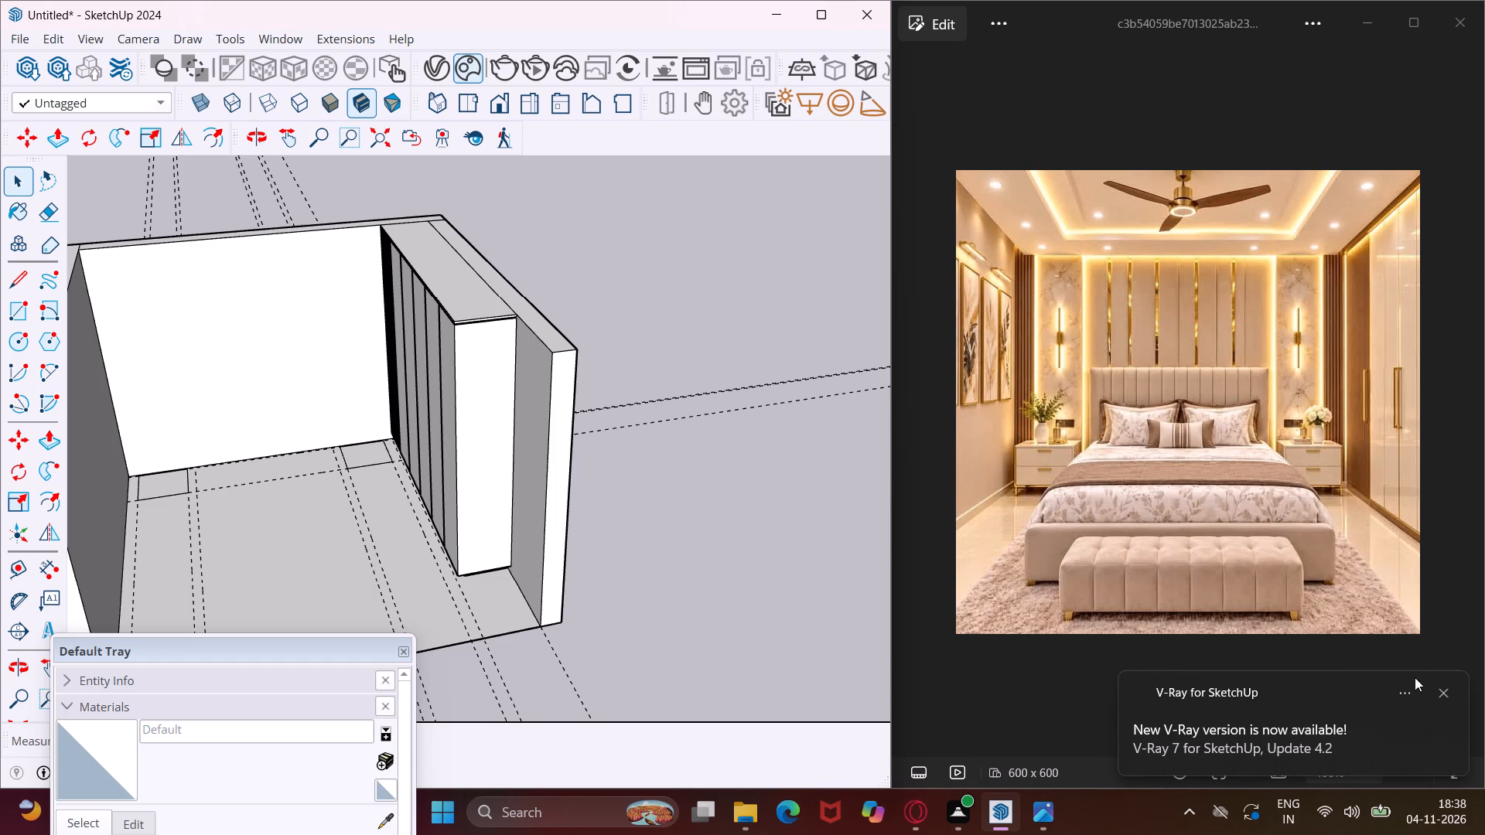
left_click(1443, 691)
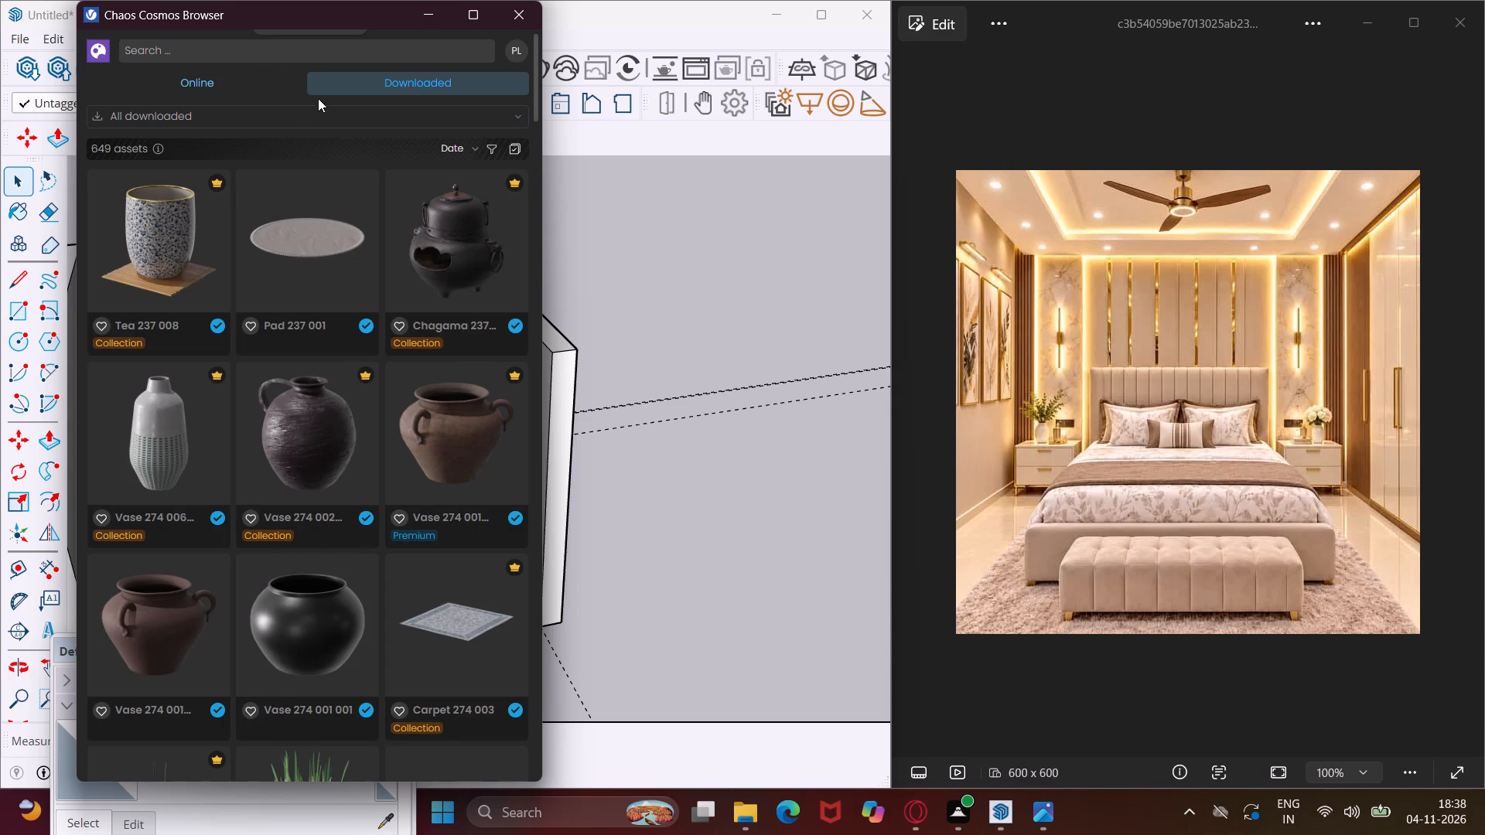
left_click(328, 118)
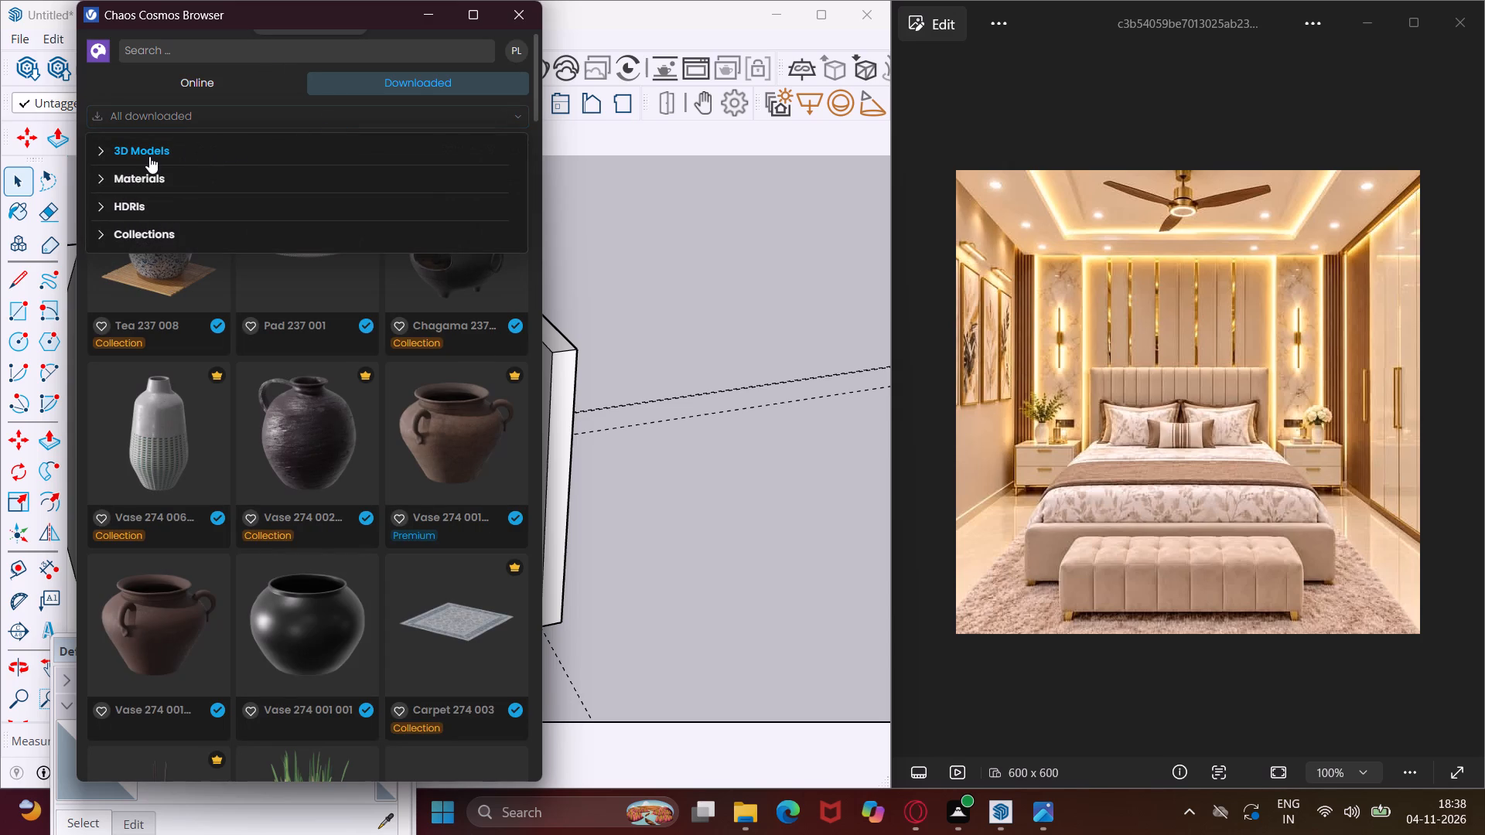
left_click(148, 152)
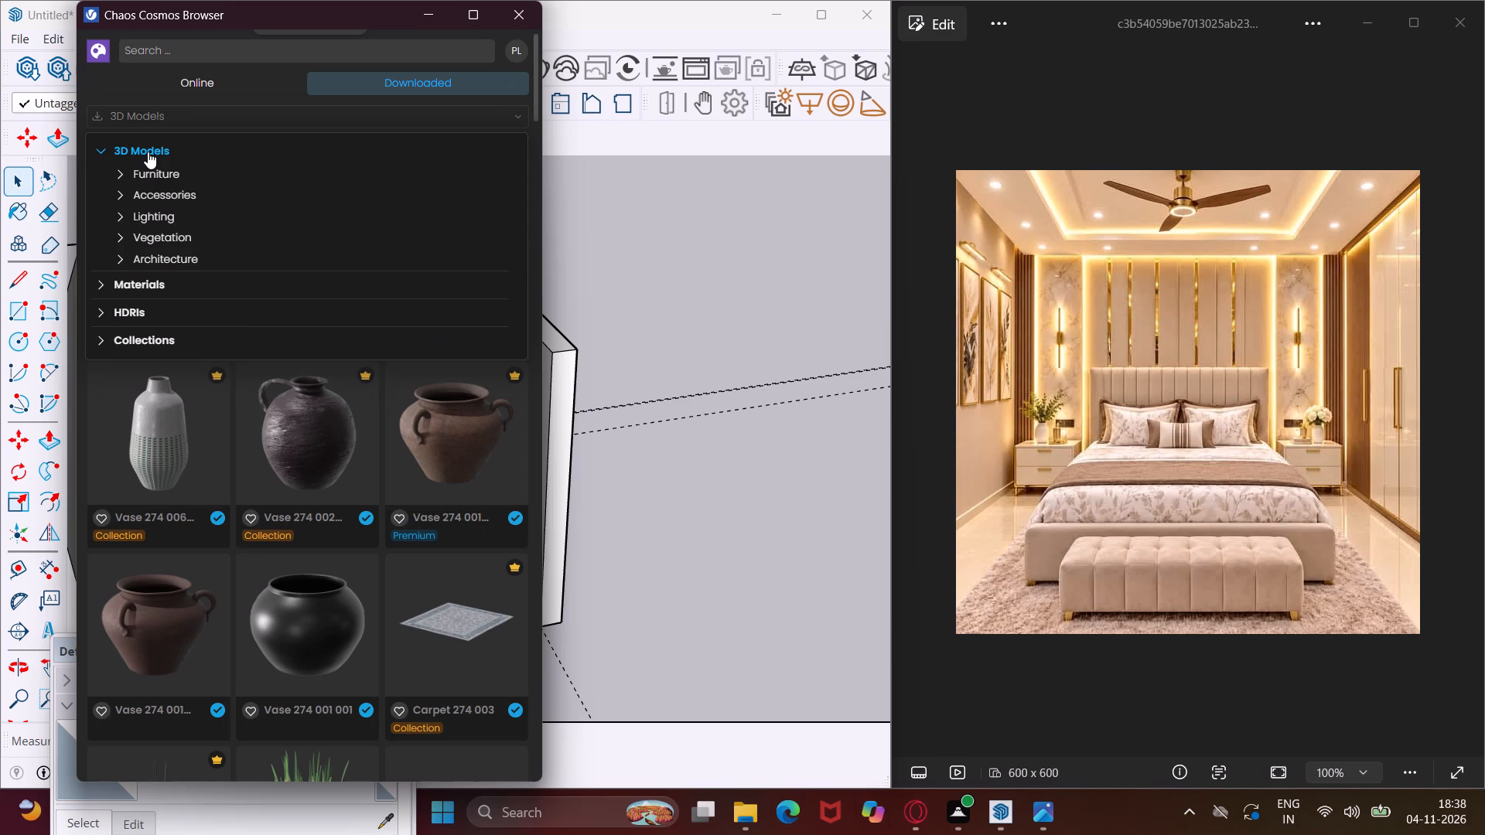
left_click(157, 174)
left_click(161, 194)
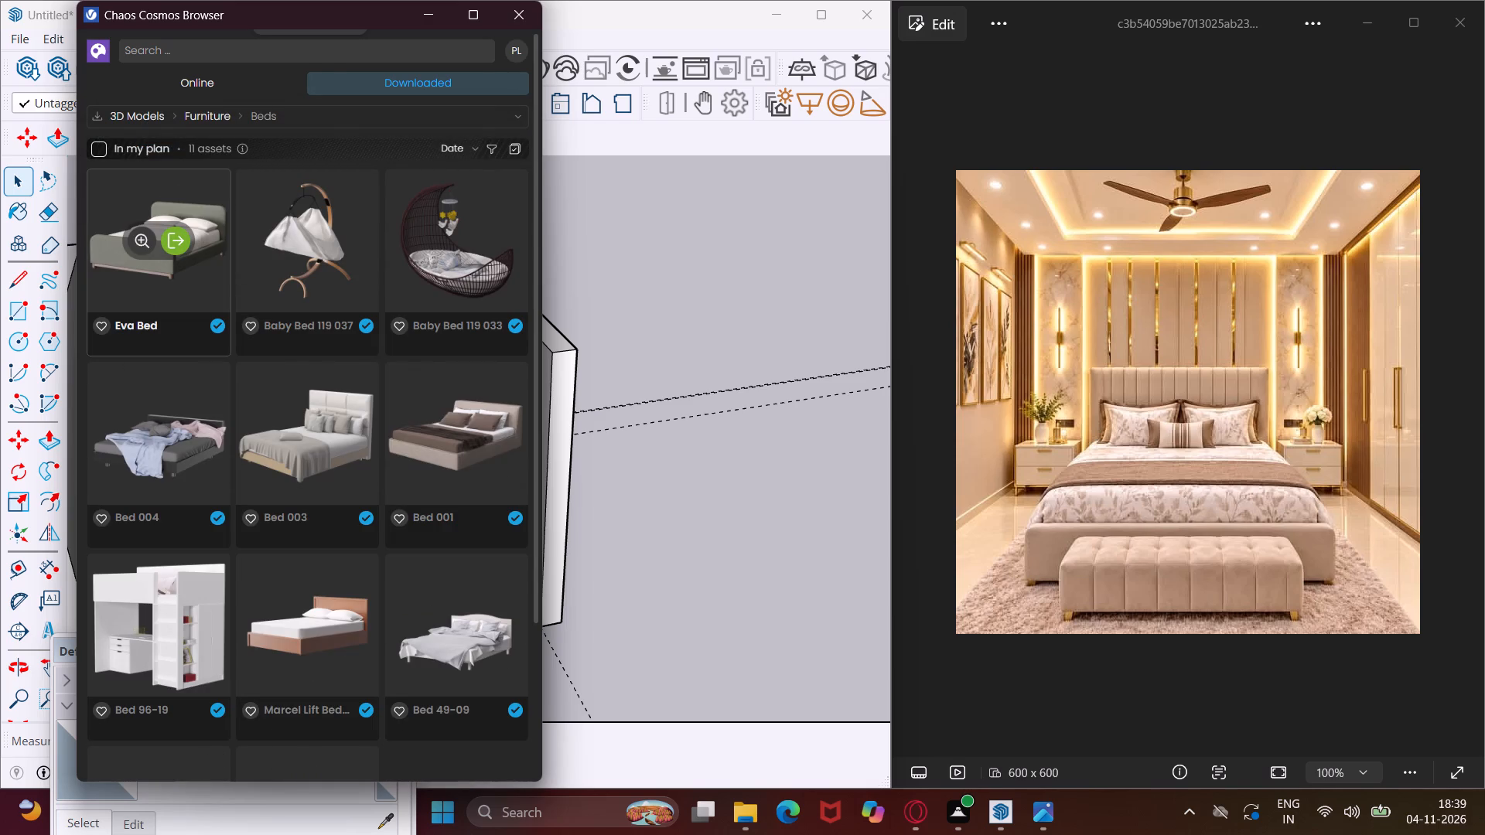
scroll(206, 283, "down", 1)
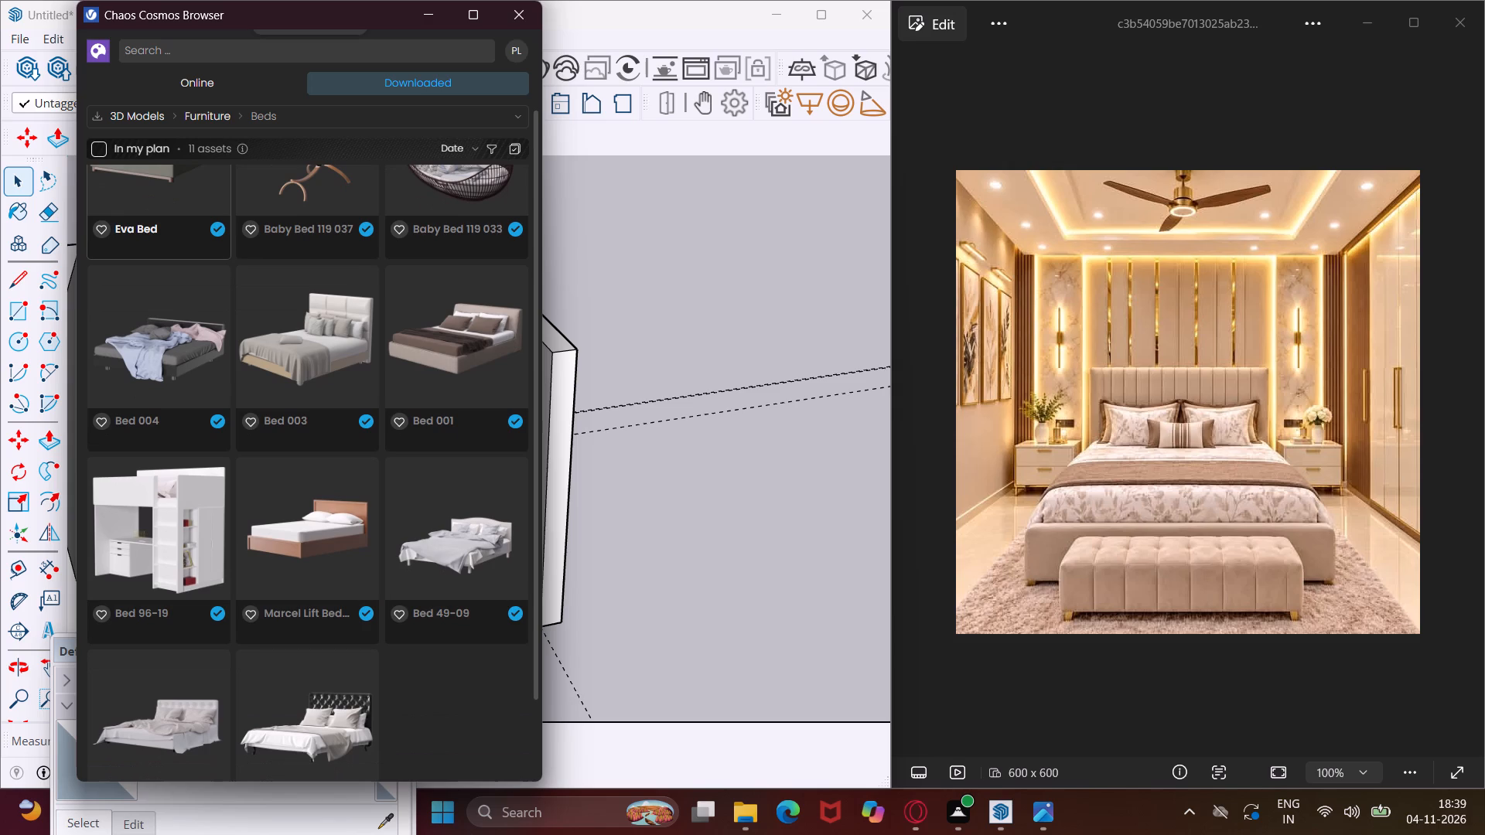
scroll(206, 283, "down", 1)
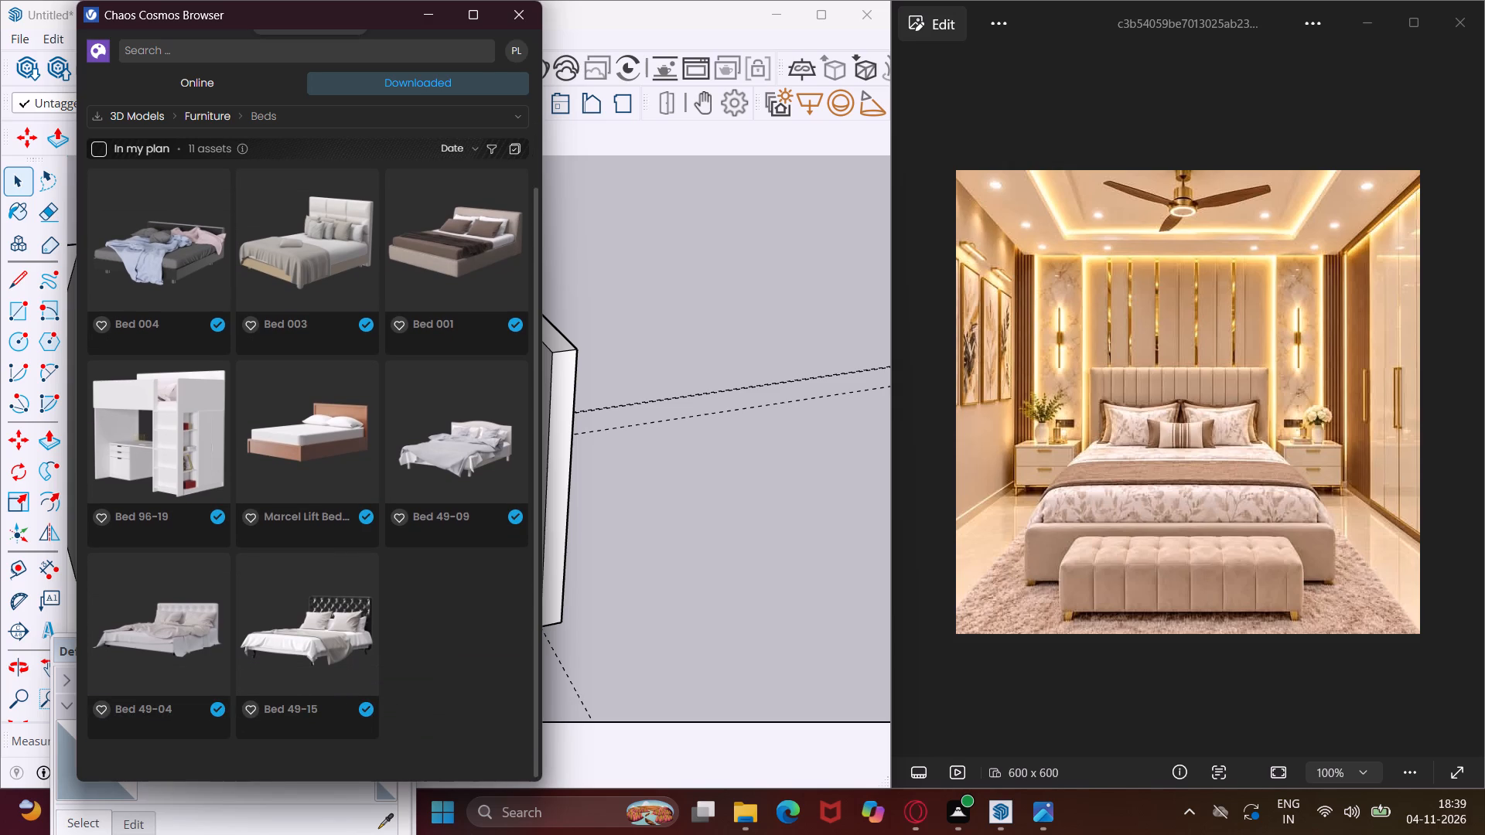
scroll(206, 283, "up", 1)
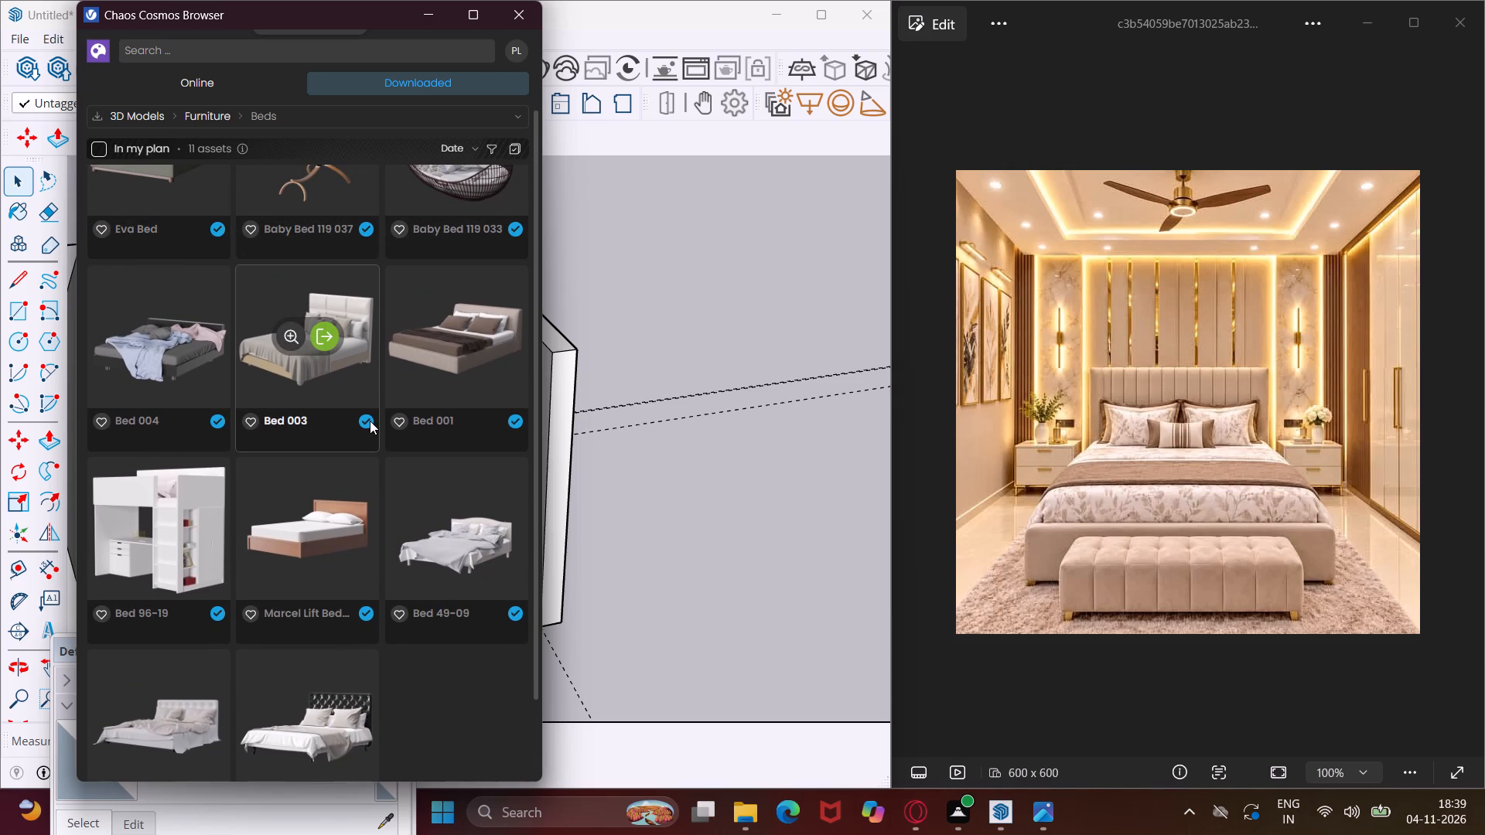
left_click(326, 329)
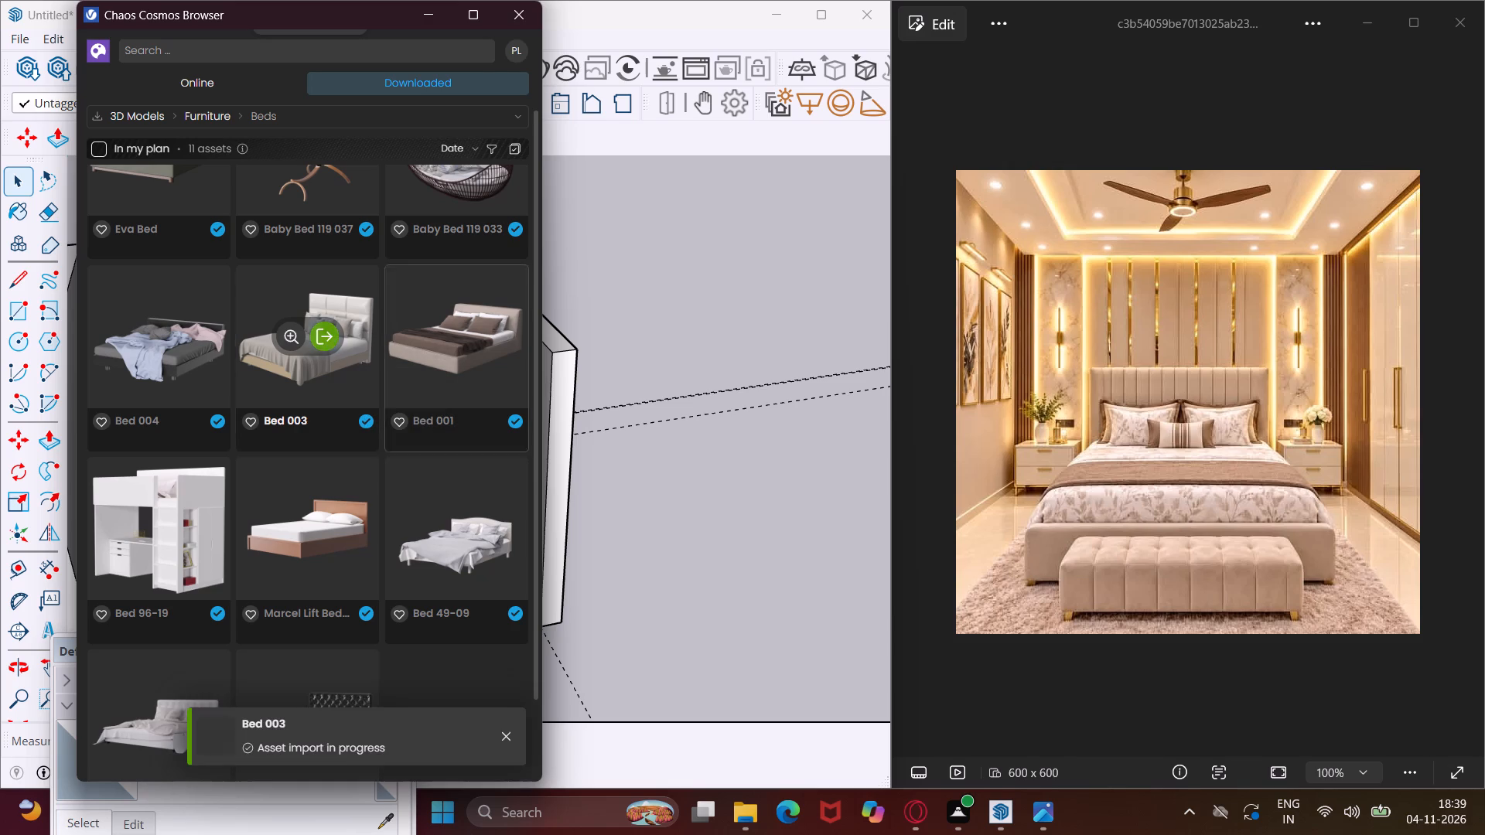
scroll(367, 474, "down", 2)
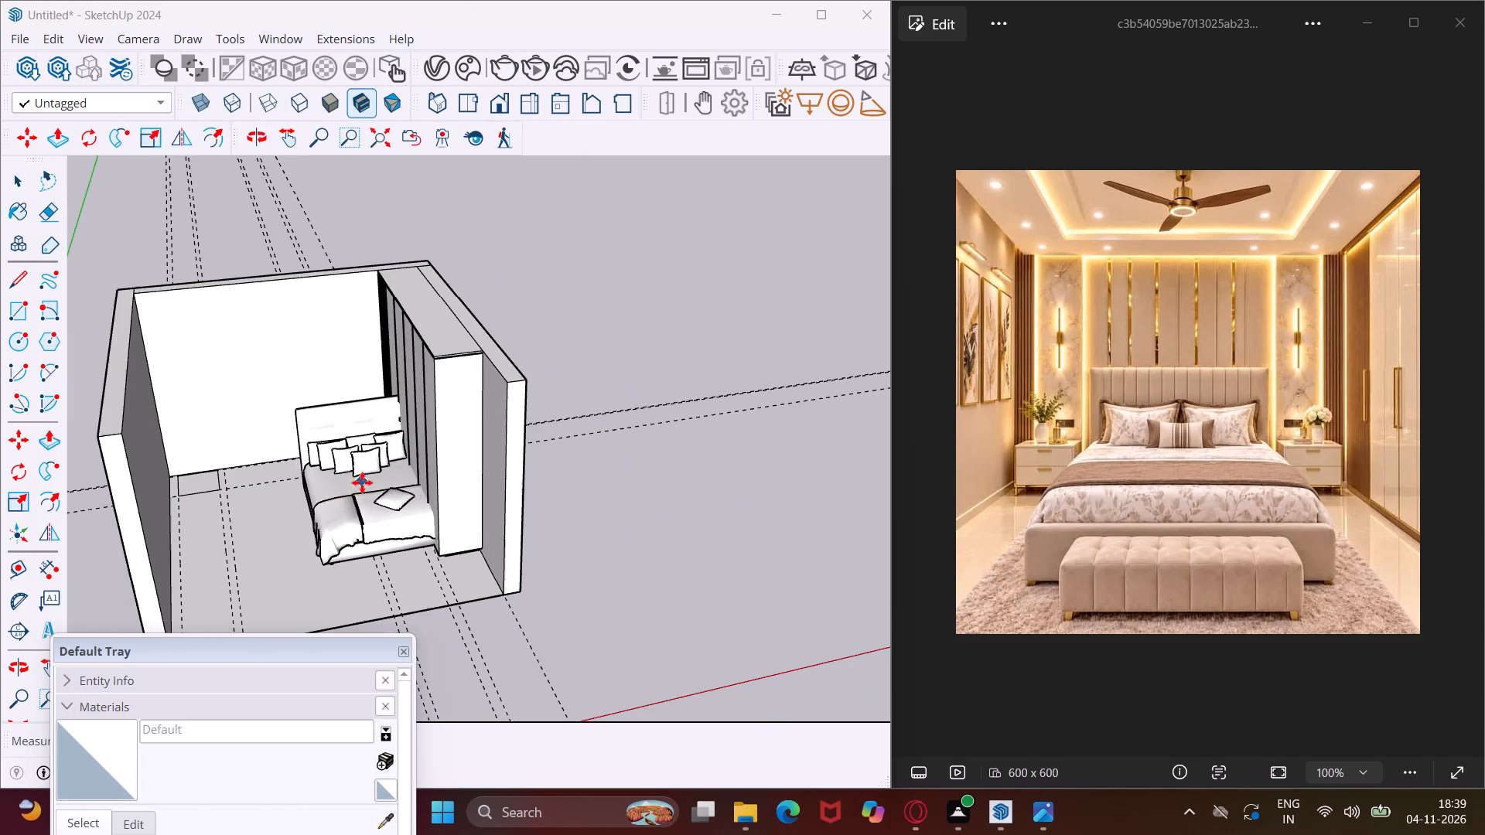
scroll(350, 486, "down", 2)
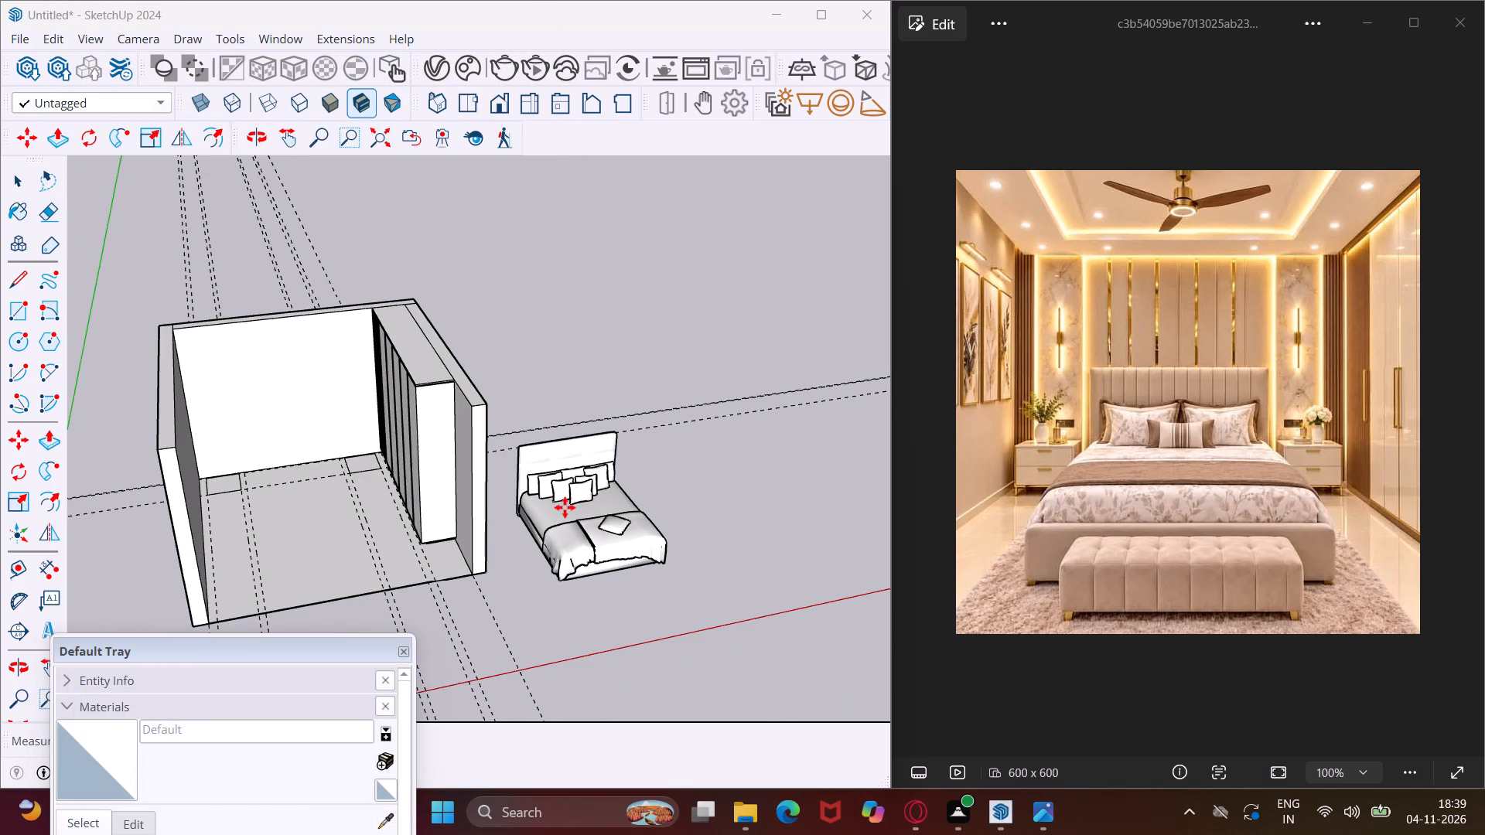
left_click(565, 507)
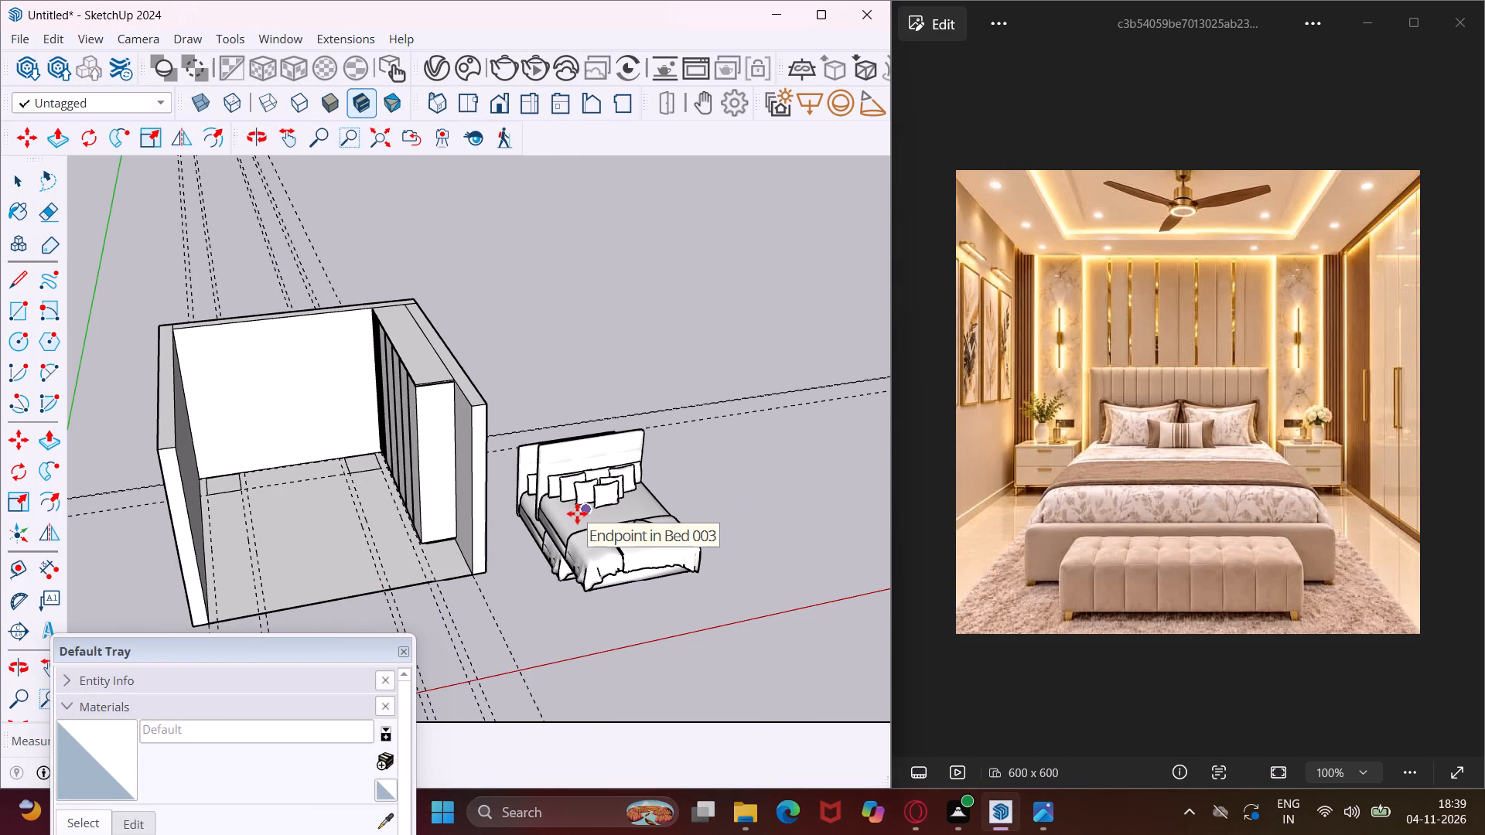
key("Escape")
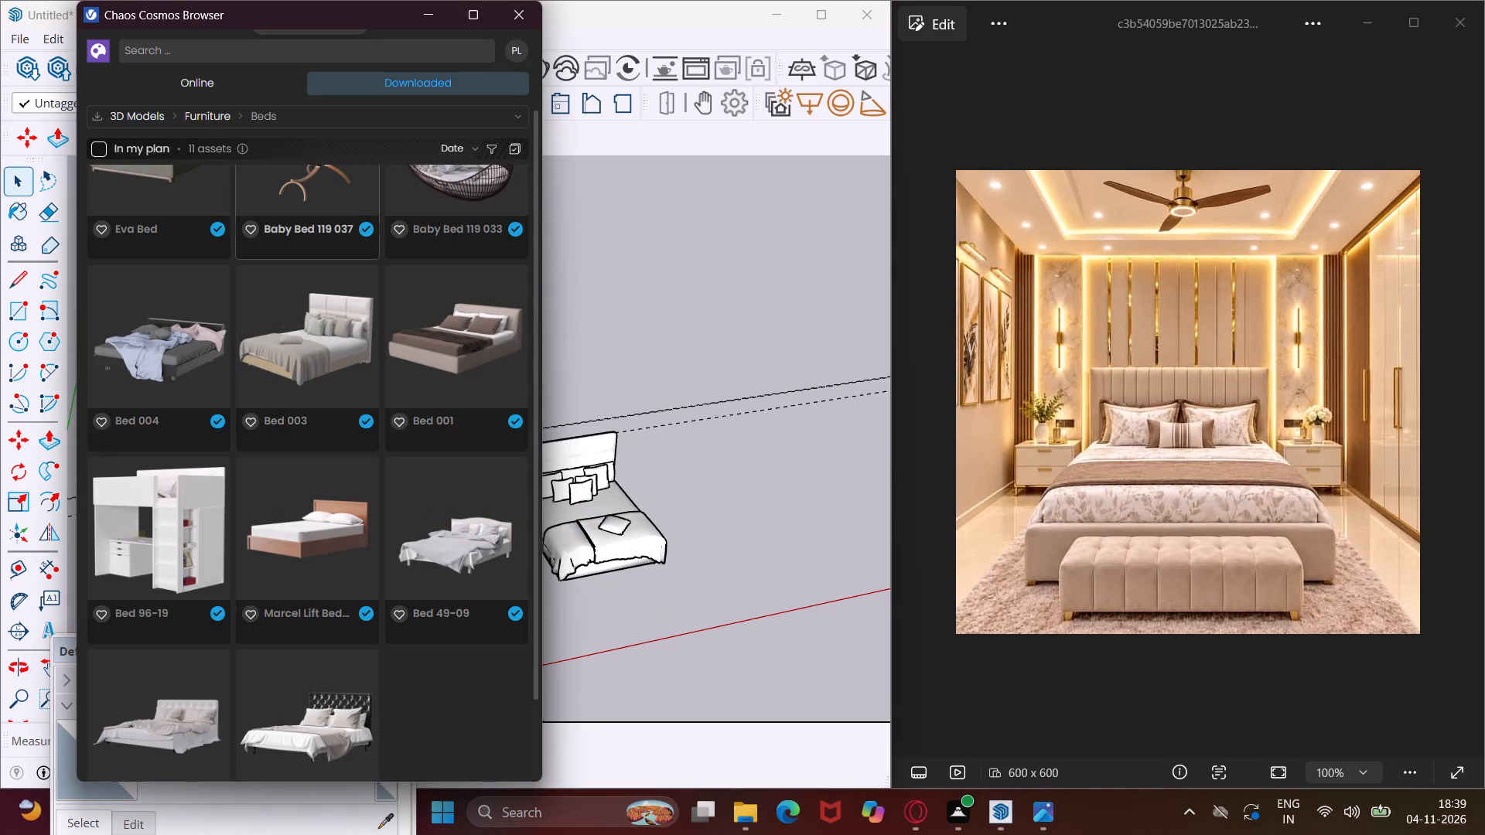
Look through the online Chaos Cosmos bed models for one resembling the bed in the reference image.
left_click(318, 119)
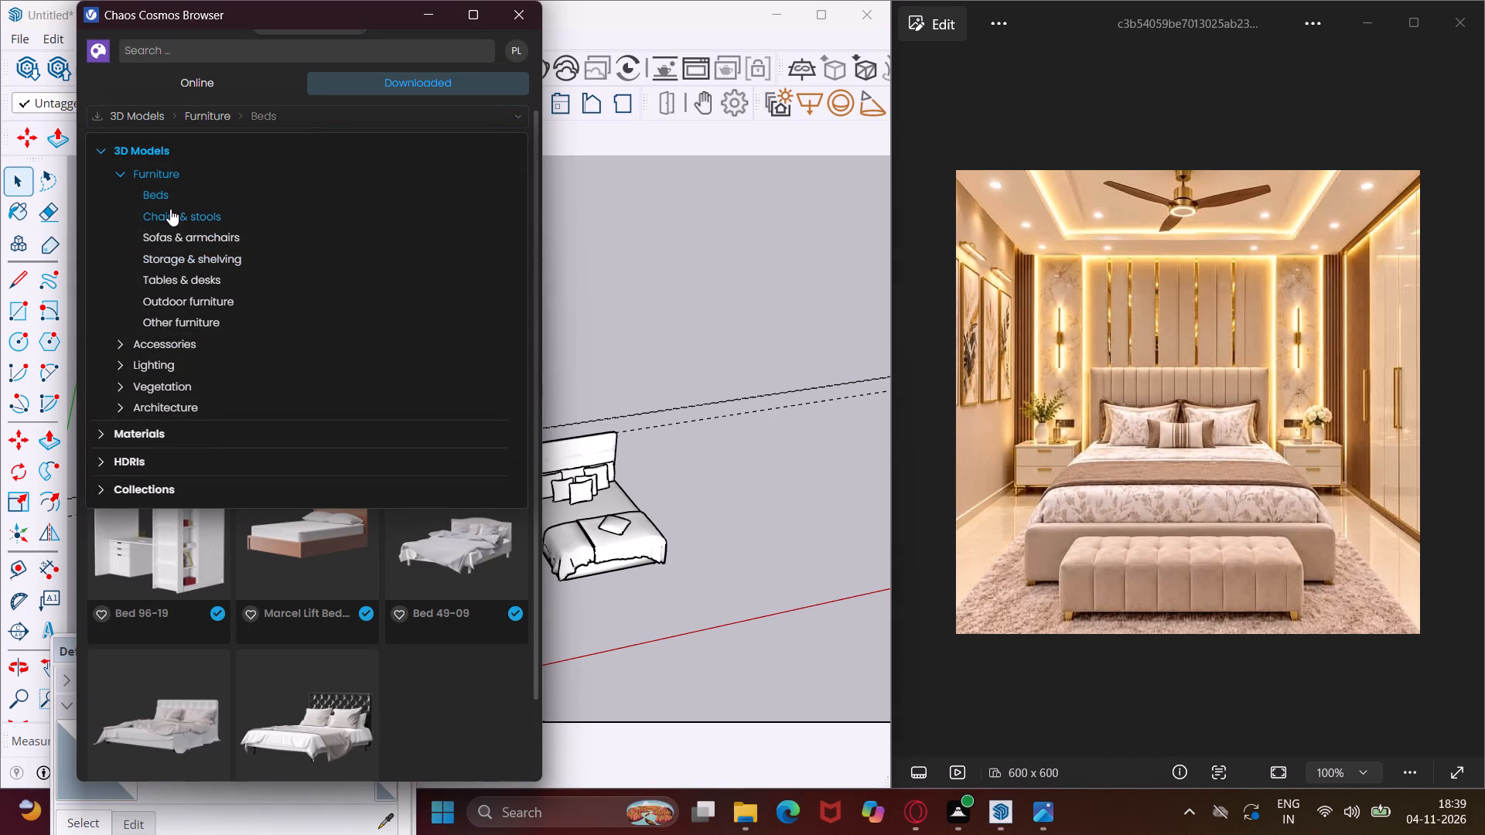
left_click(195, 83)
left_click(195, 83)
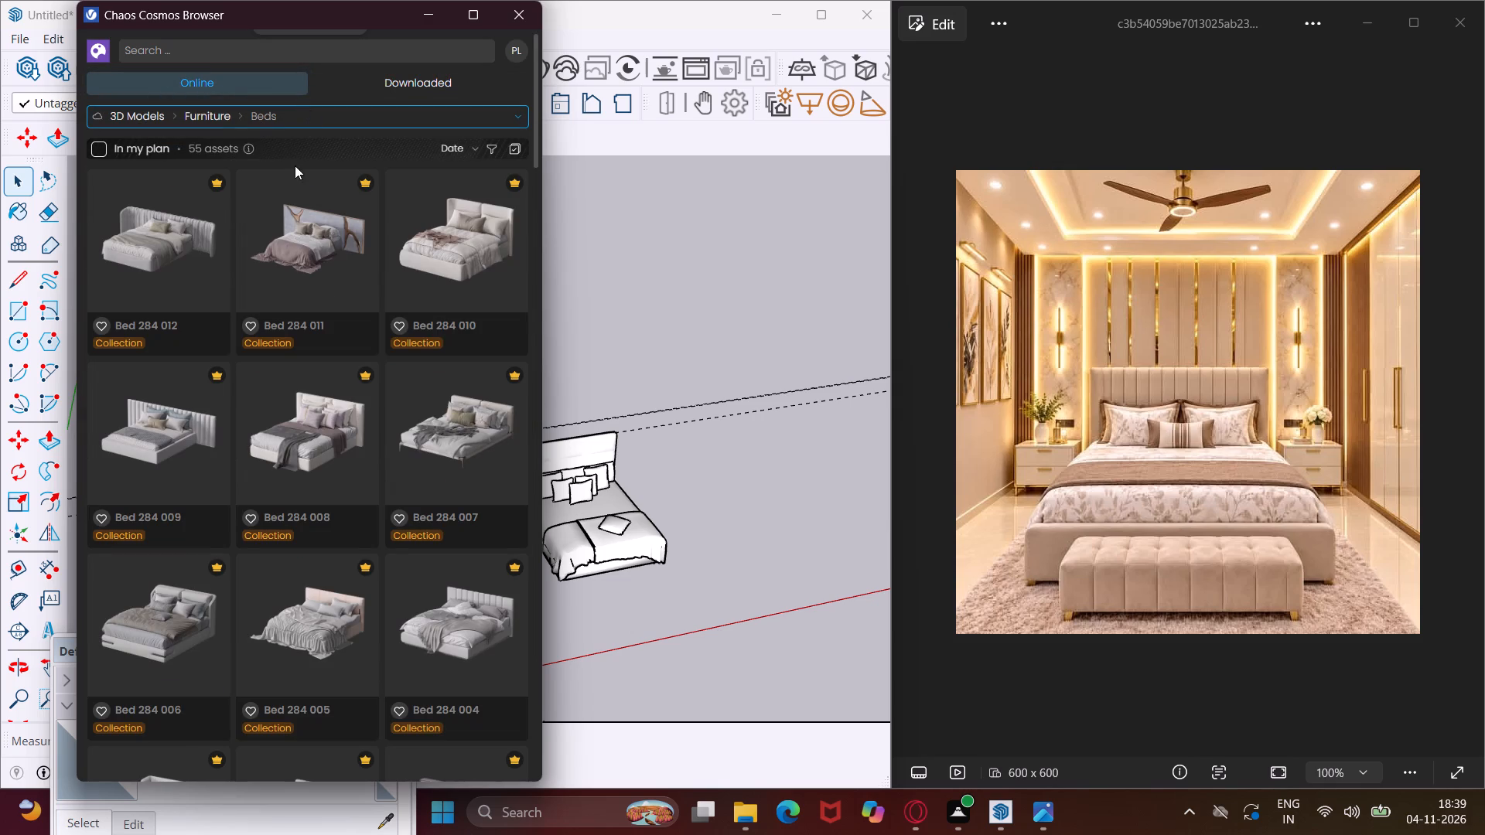
scroll(255, 325, "down", 7)
scroll(249, 379, "up", 3)
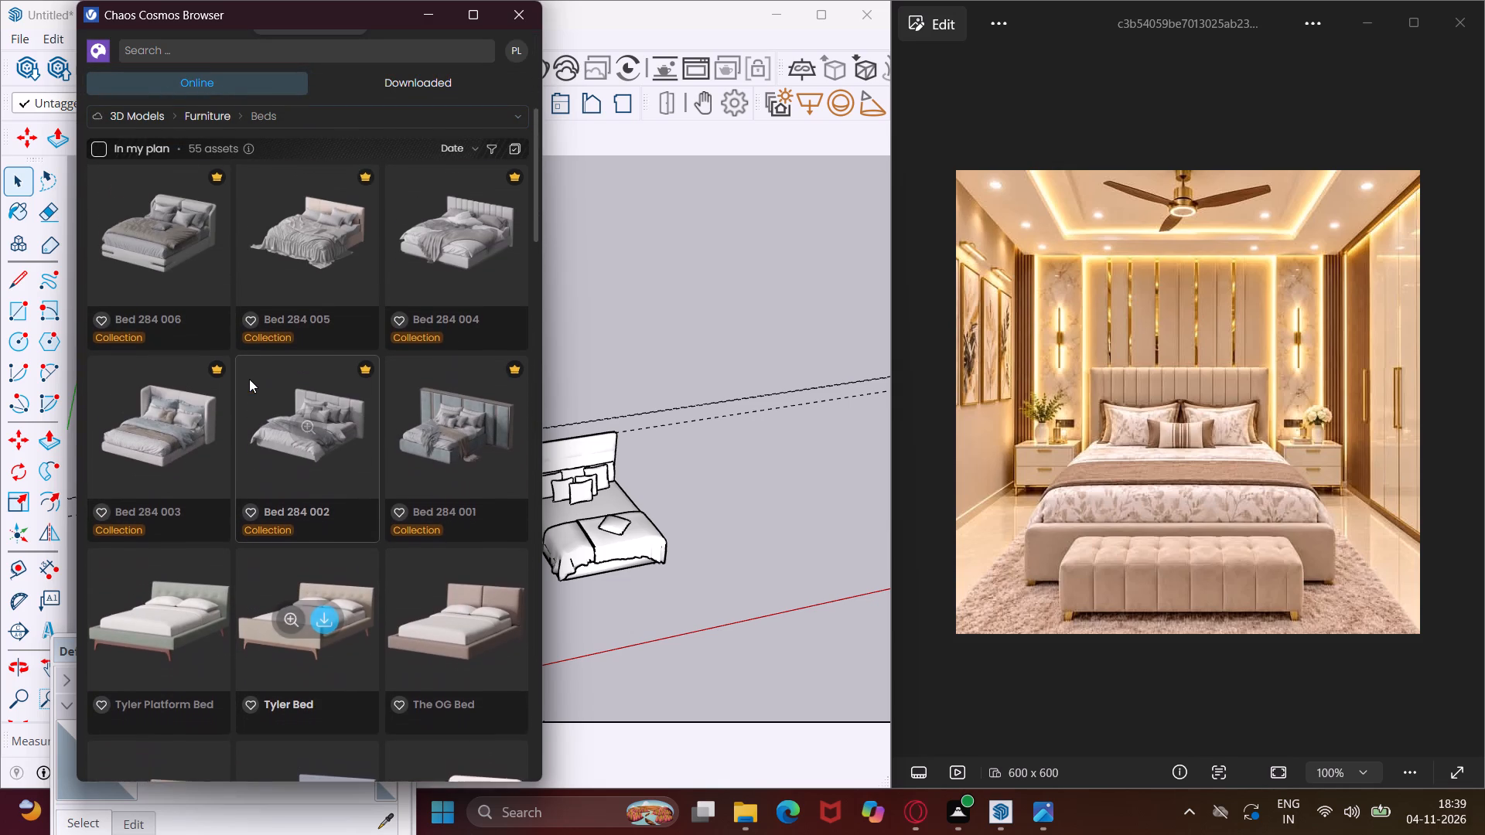
scroll(249, 379, "up", 2)
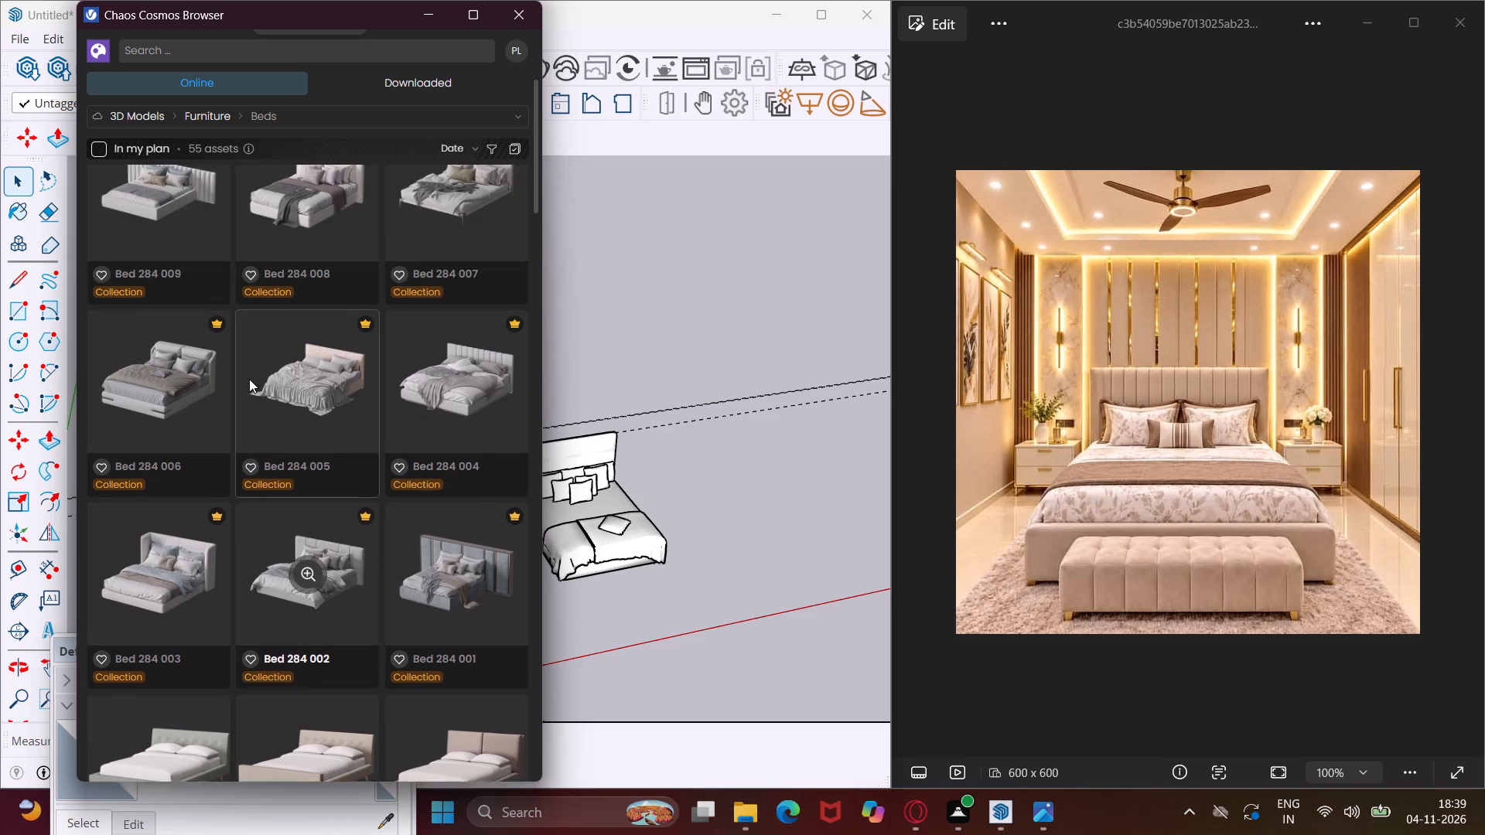
scroll(249, 379, "down", 6)
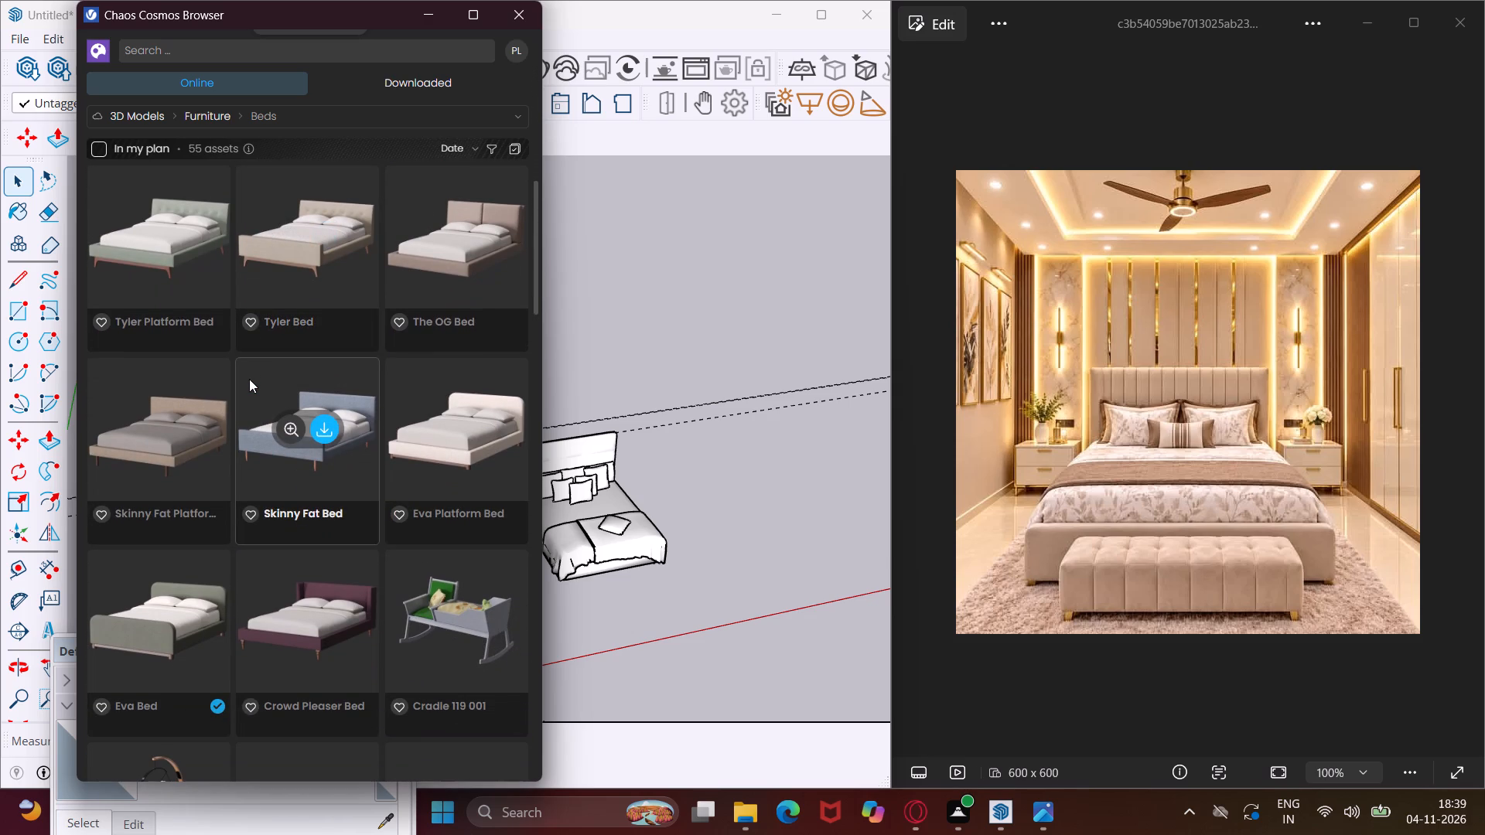
scroll(249, 379, "up", 2)
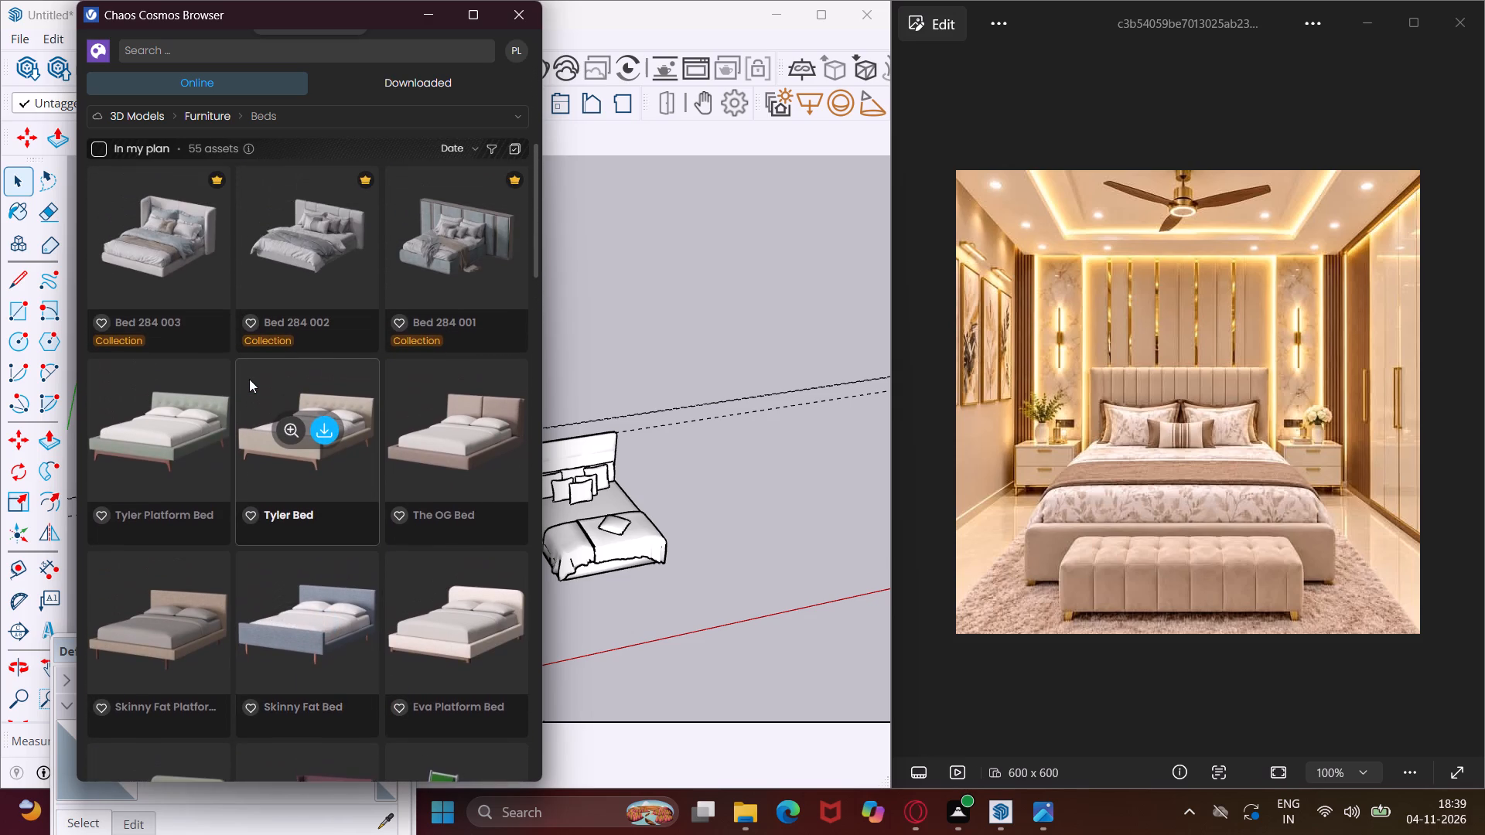
scroll(249, 379, "down", 7)
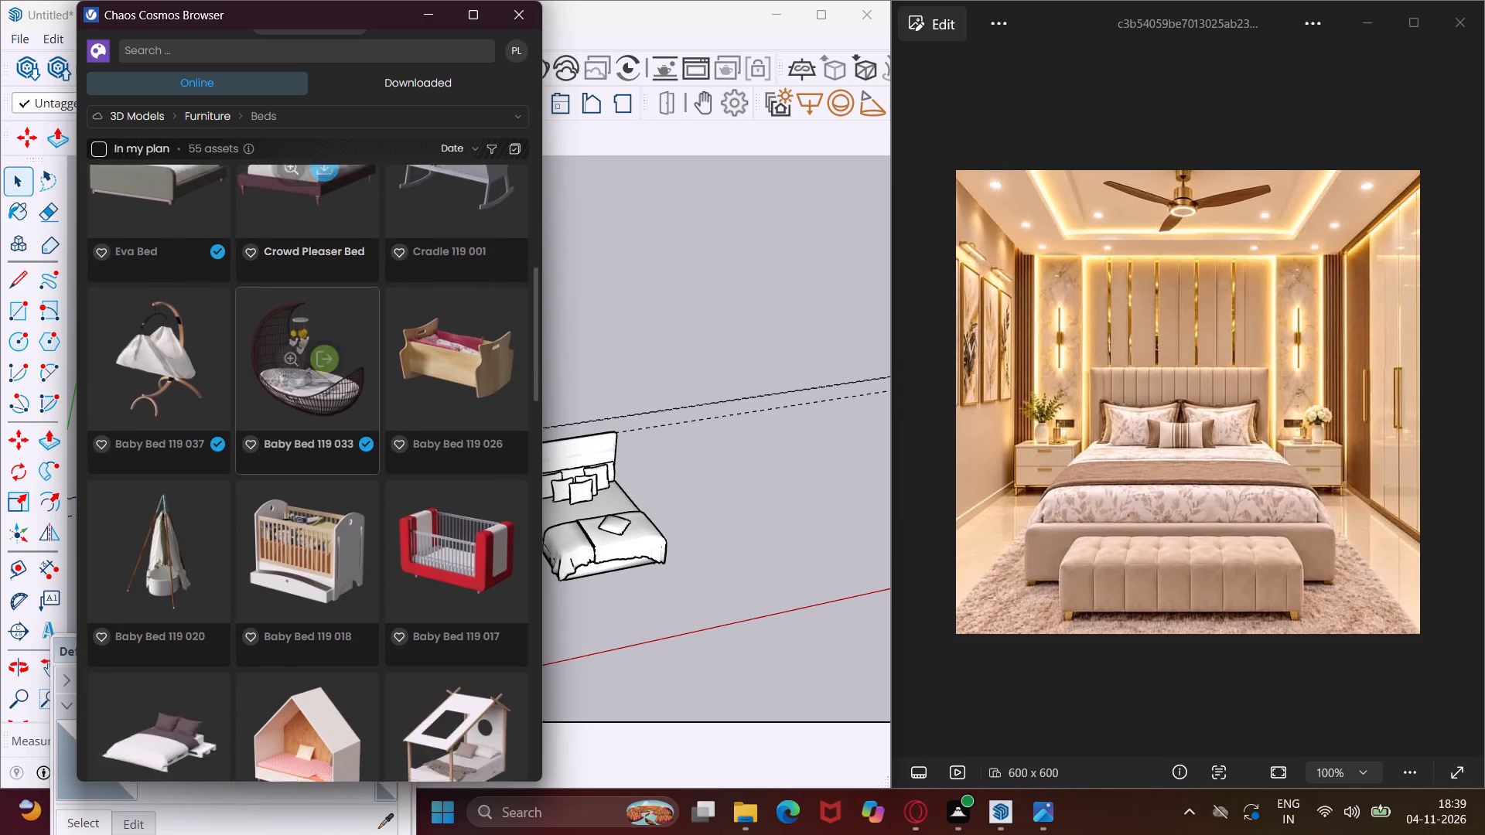
scroll(249, 379, "down", 5)
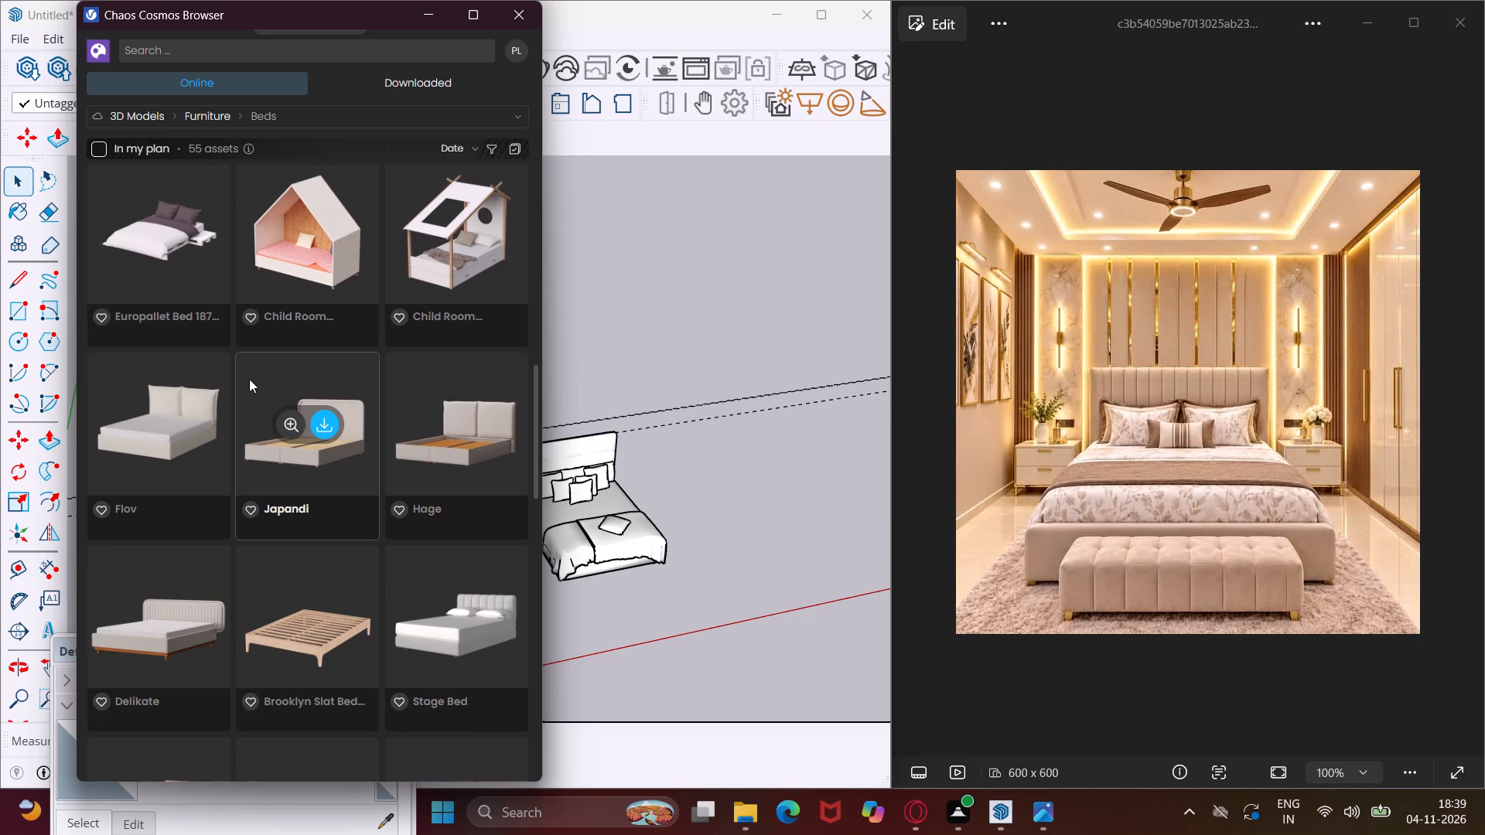
scroll(249, 379, "down", 3)
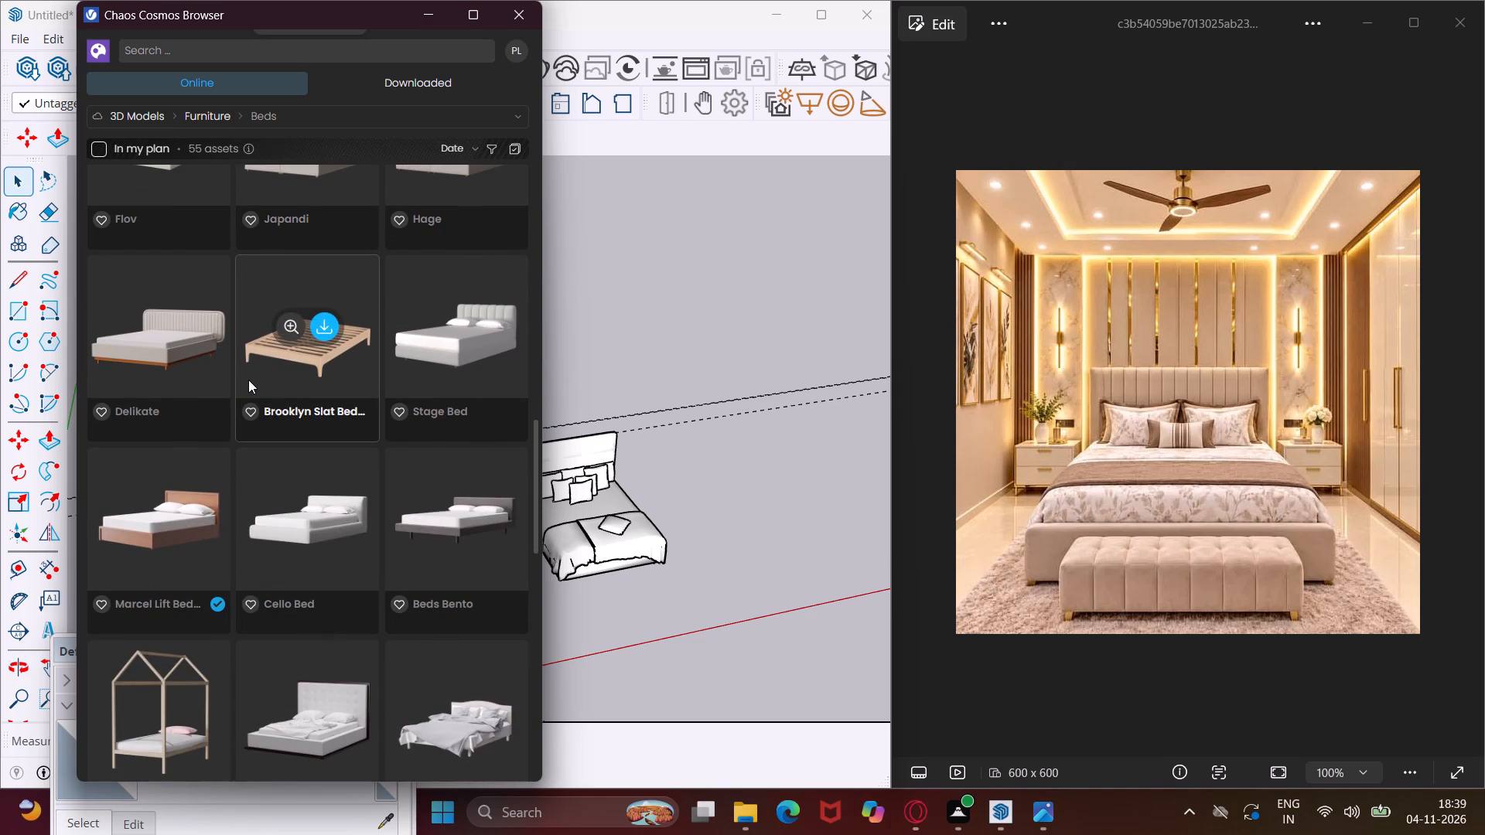
scroll(248, 380, "down", 2)
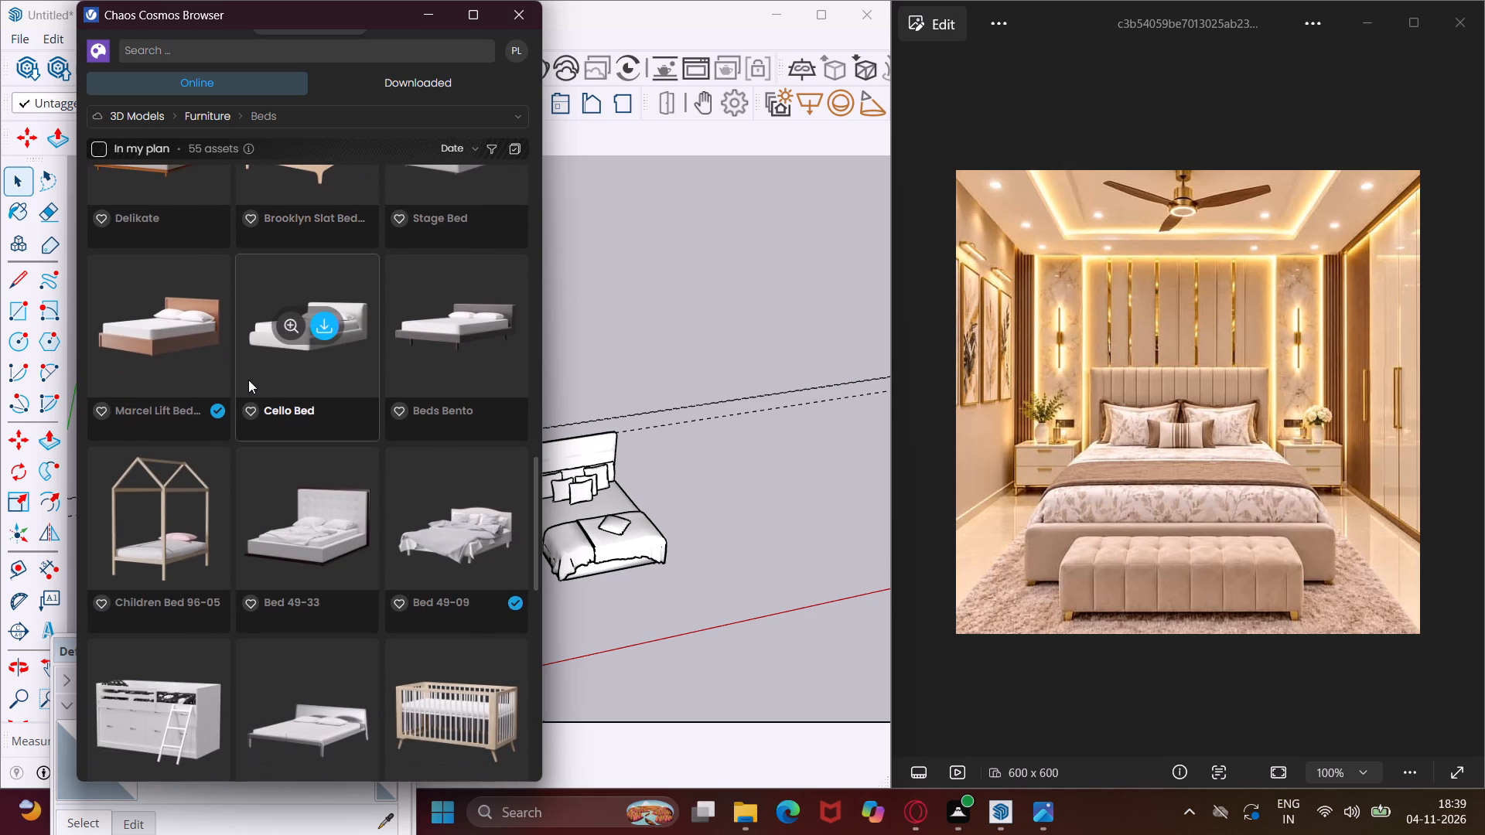
scroll(248, 380, "down", 5)
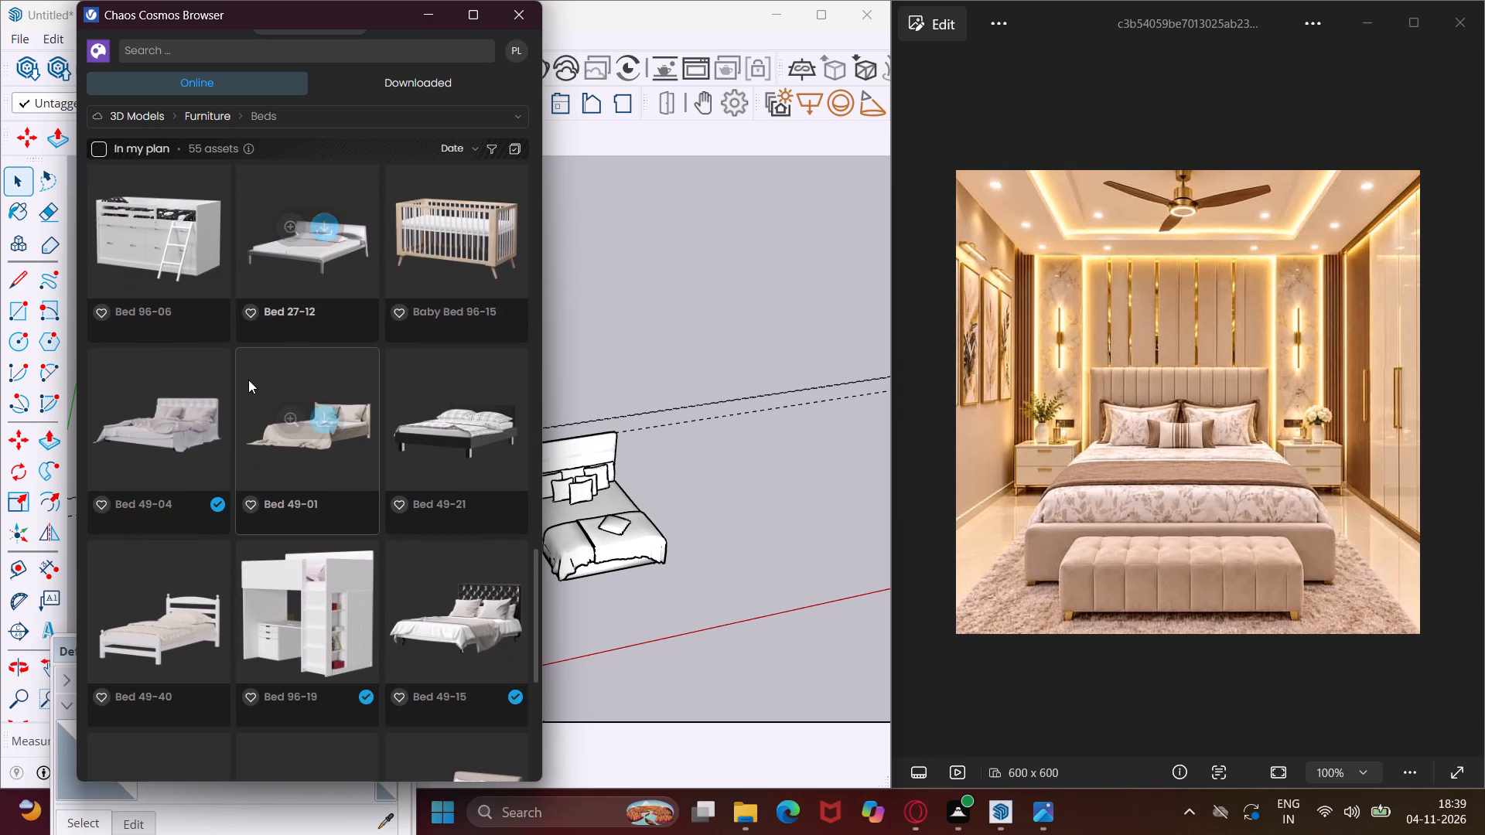
scroll(248, 380, "down", 2)
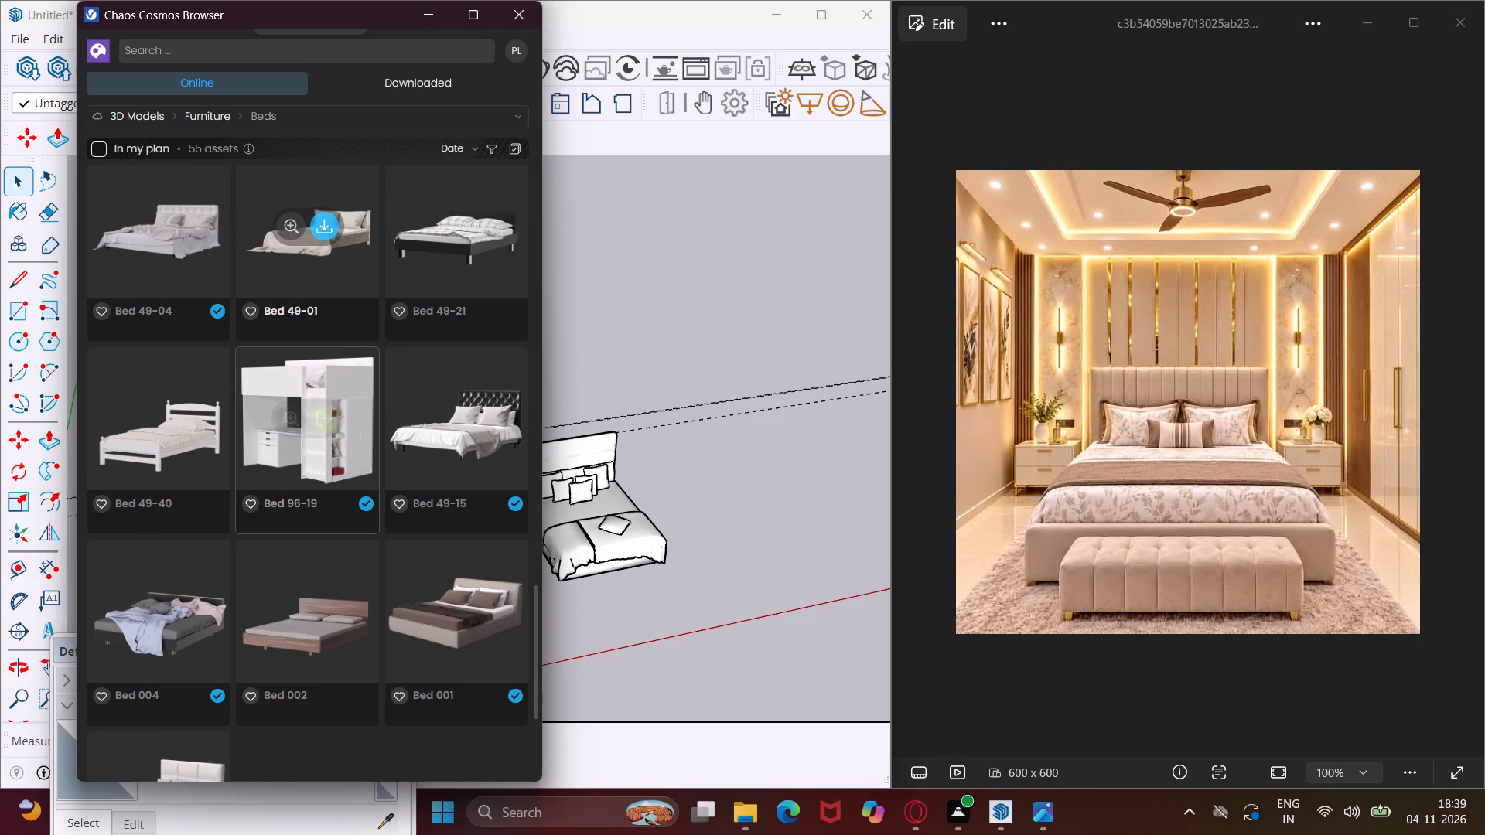
scroll(248, 380, "down", 2)
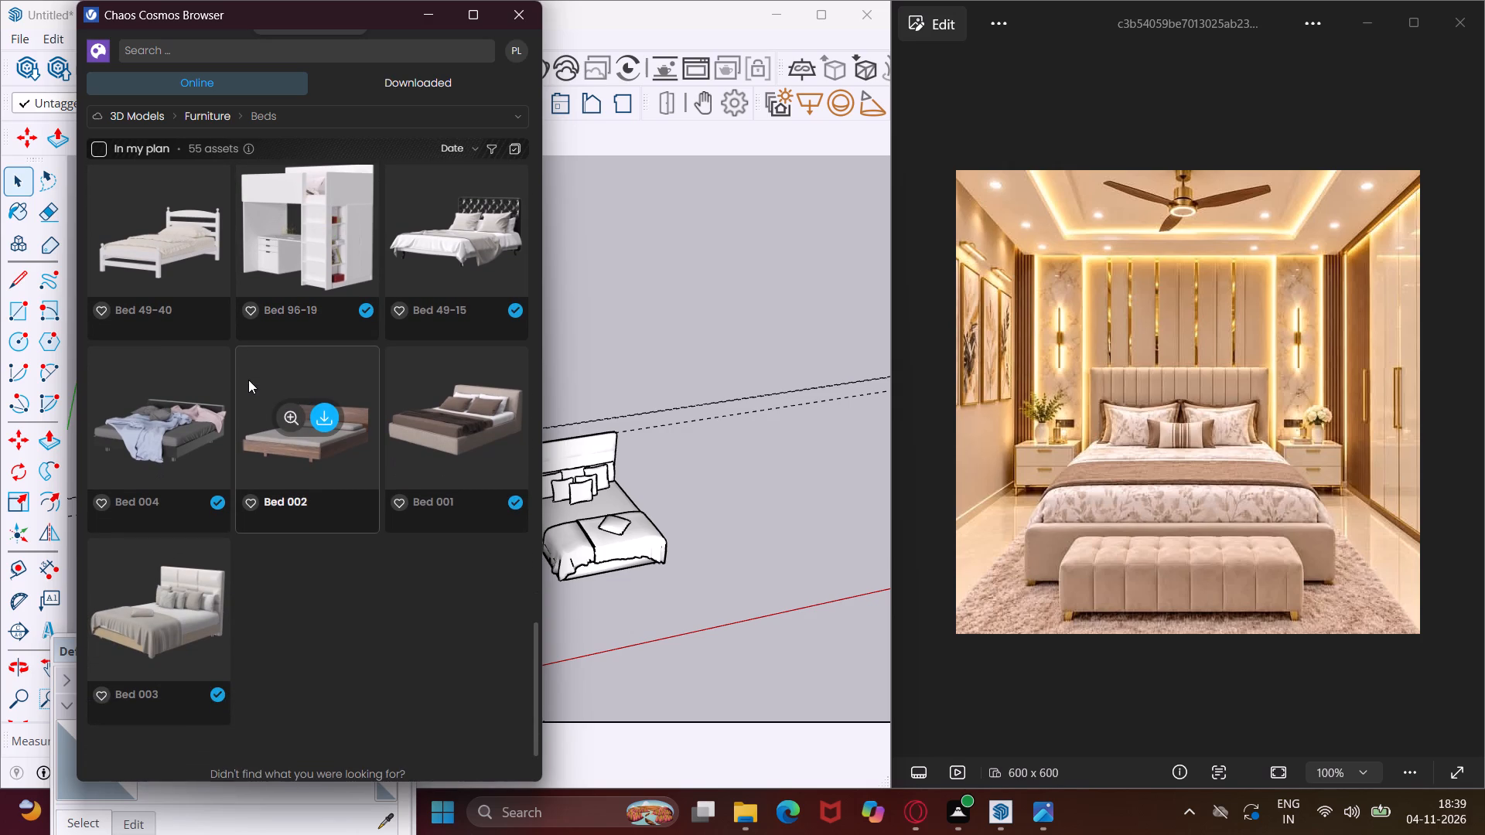
scroll(248, 380, "up", 3)
scroll(248, 380, "down", 2)
scroll(248, 380, "up", 10)
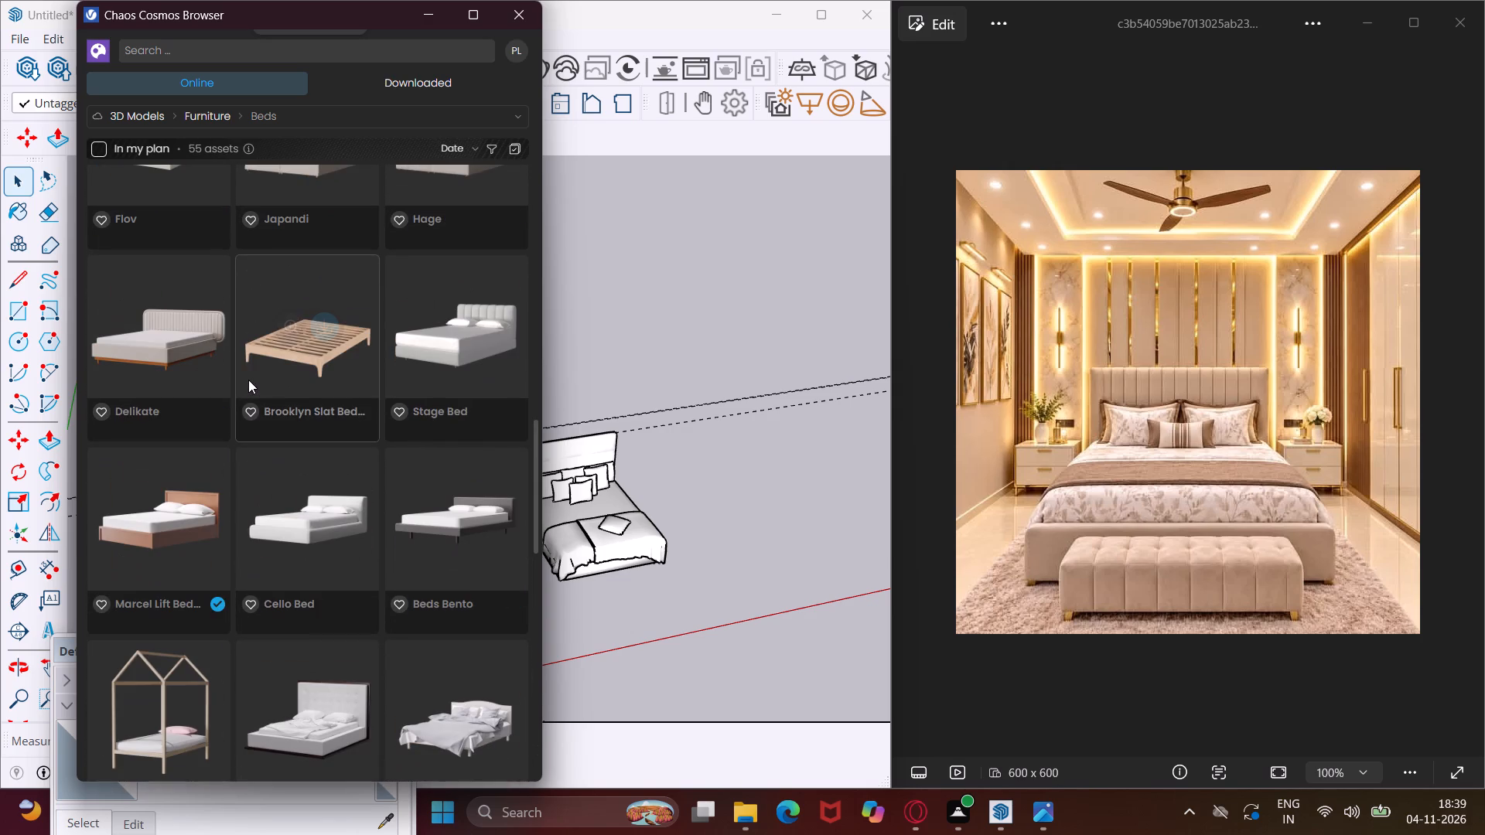
Look through the online Chaos Cosmos Chairs & stools models for a seat resembling the reference image's tufted bed-end bench.
left_click(318, 116)
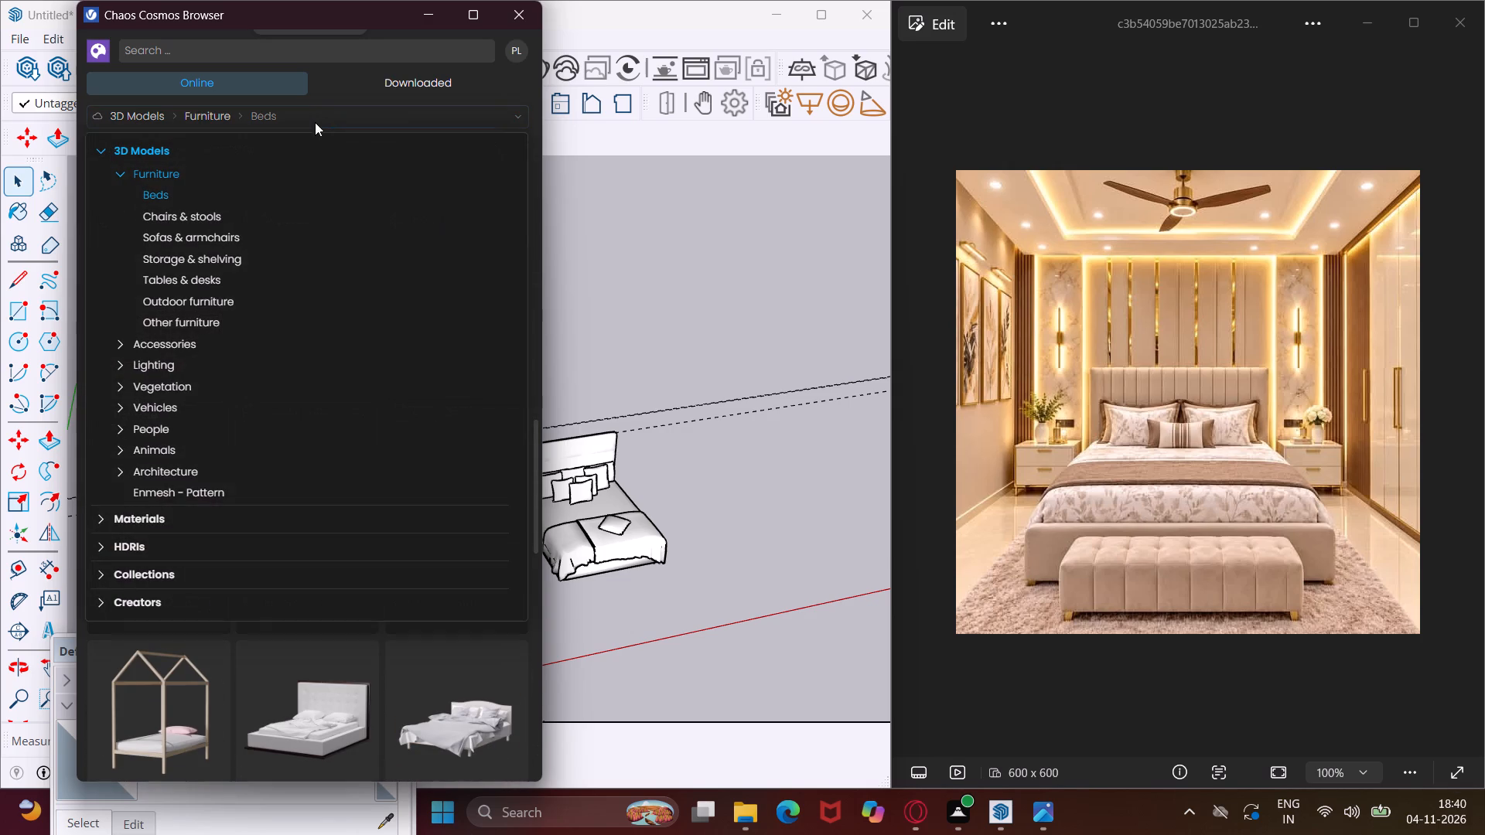
left_click(204, 213)
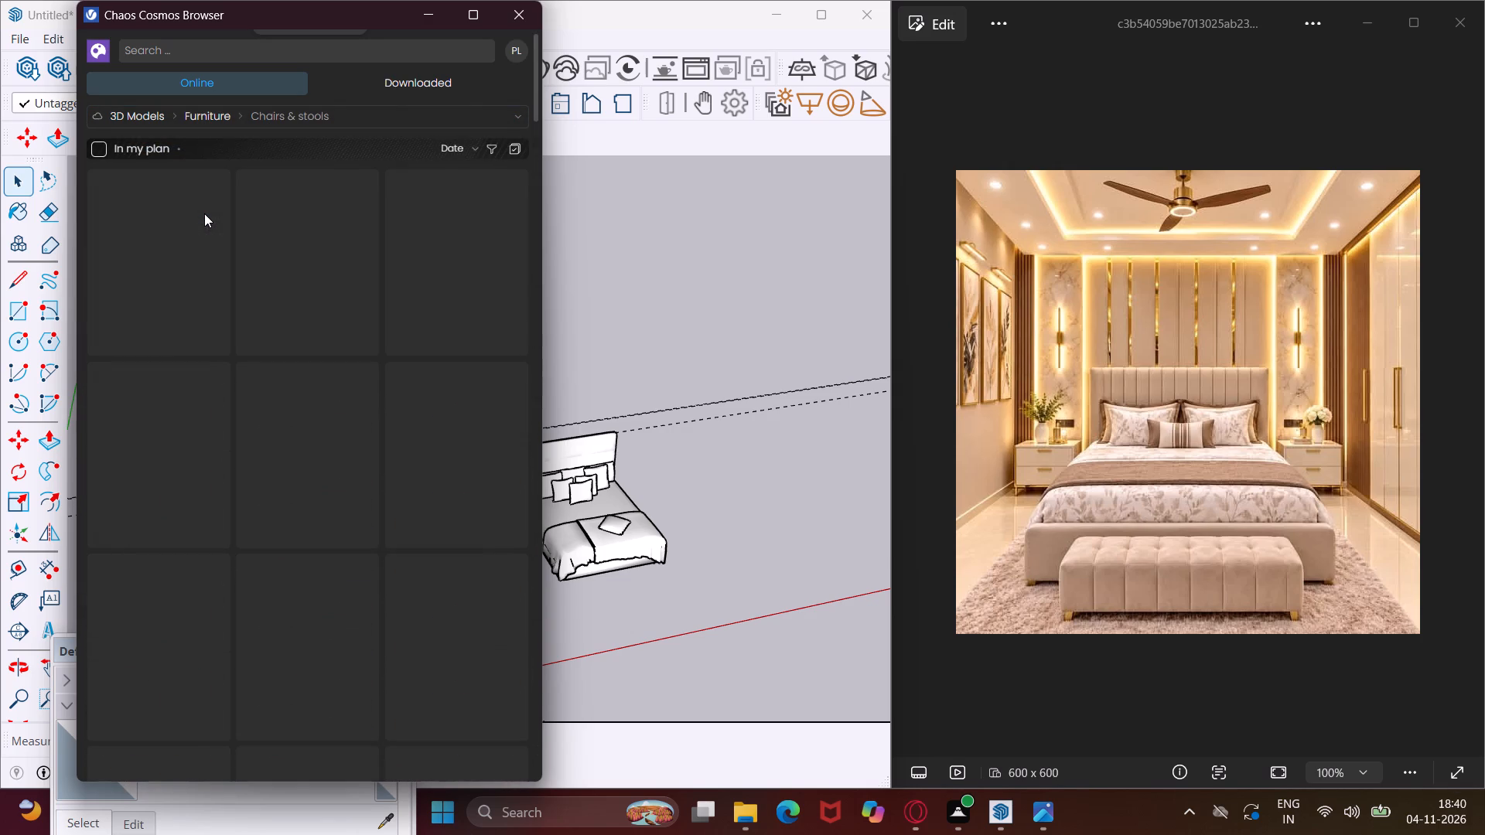
scroll(271, 308, "down", 6)
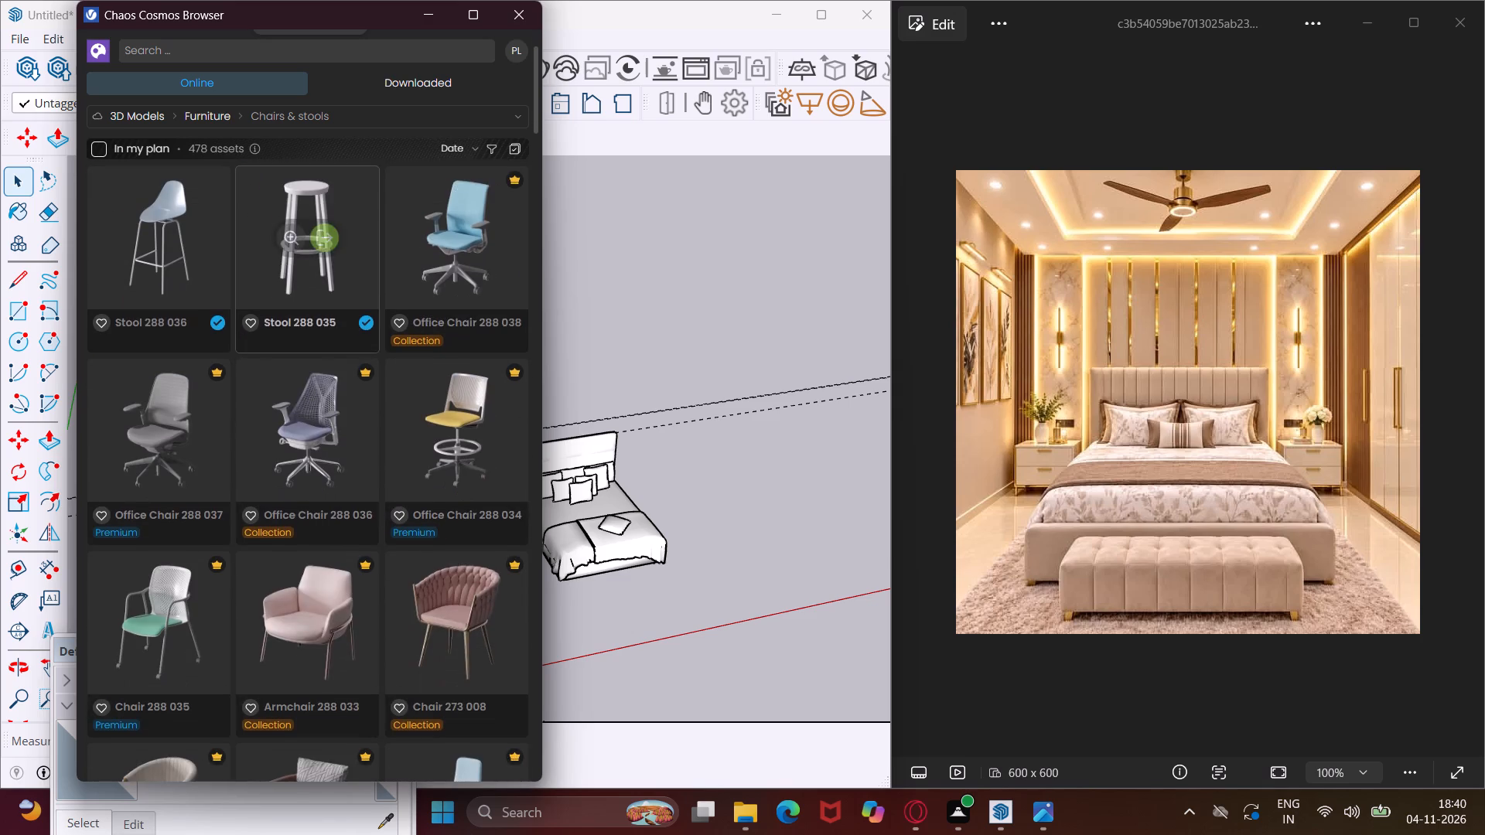
scroll(273, 332, "down", 15)
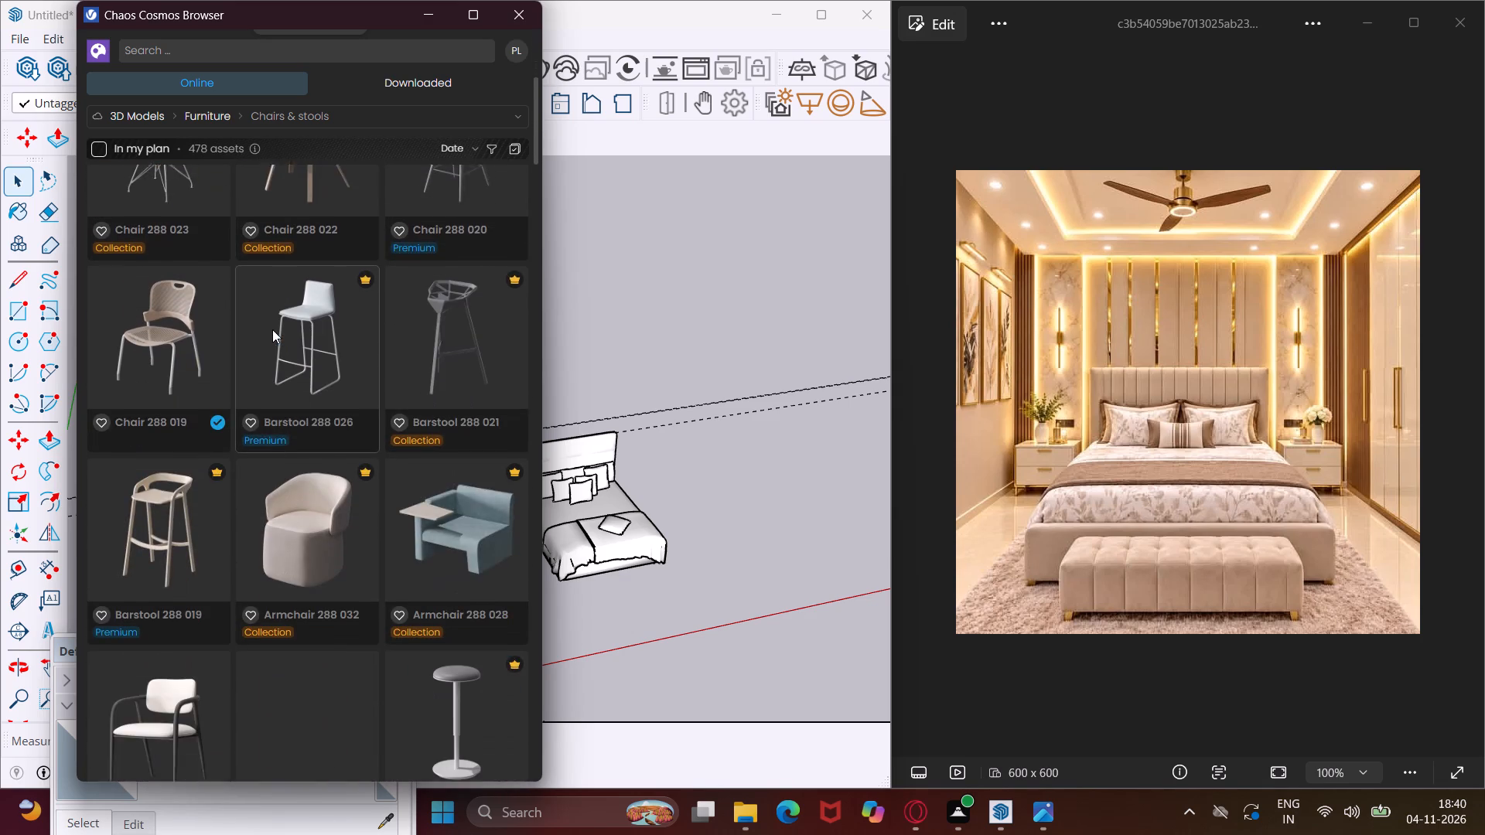
scroll(272, 329, "down", 15)
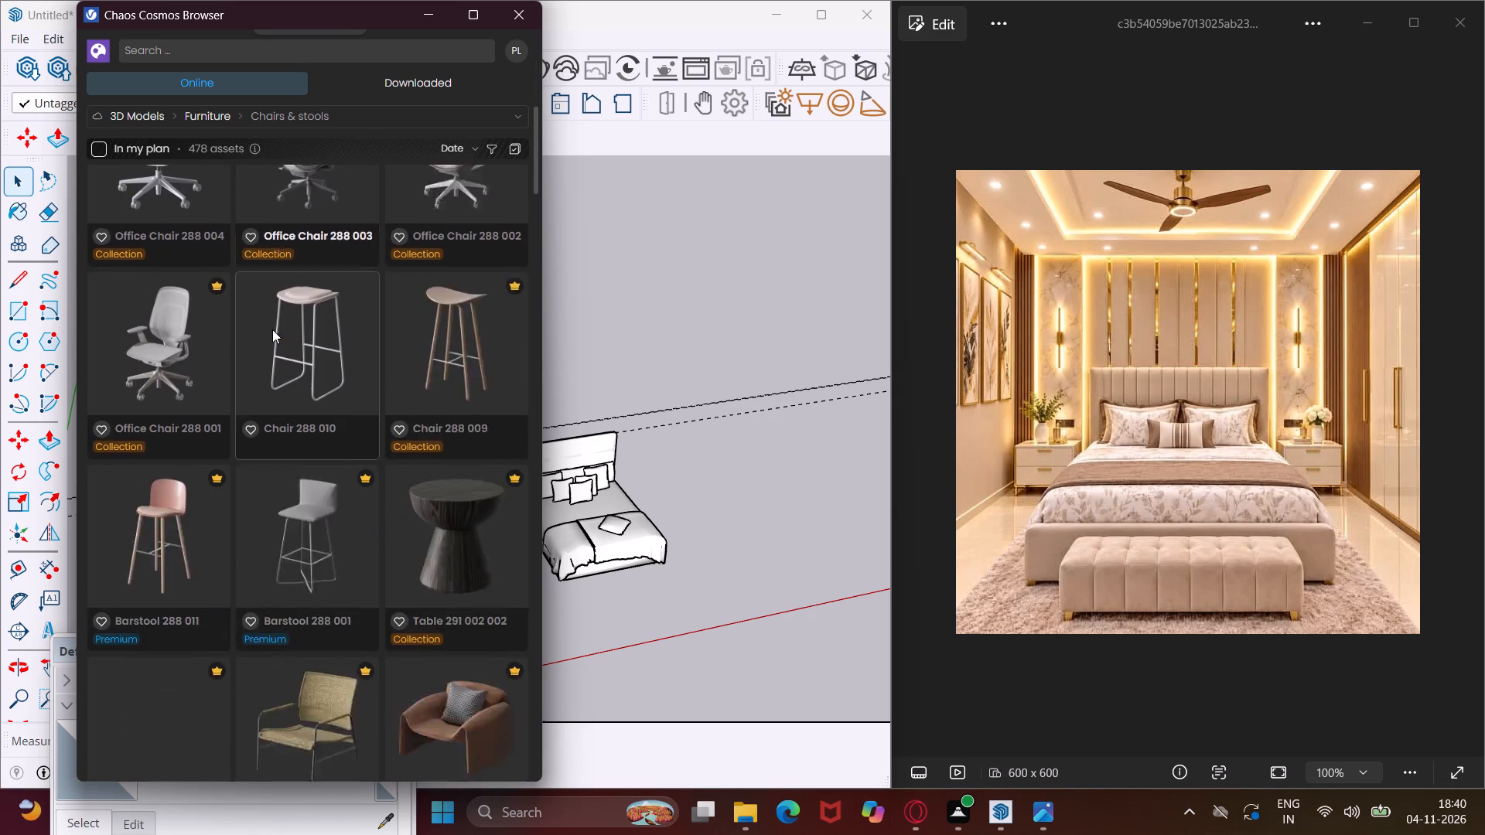
scroll(272, 329, "down", 16)
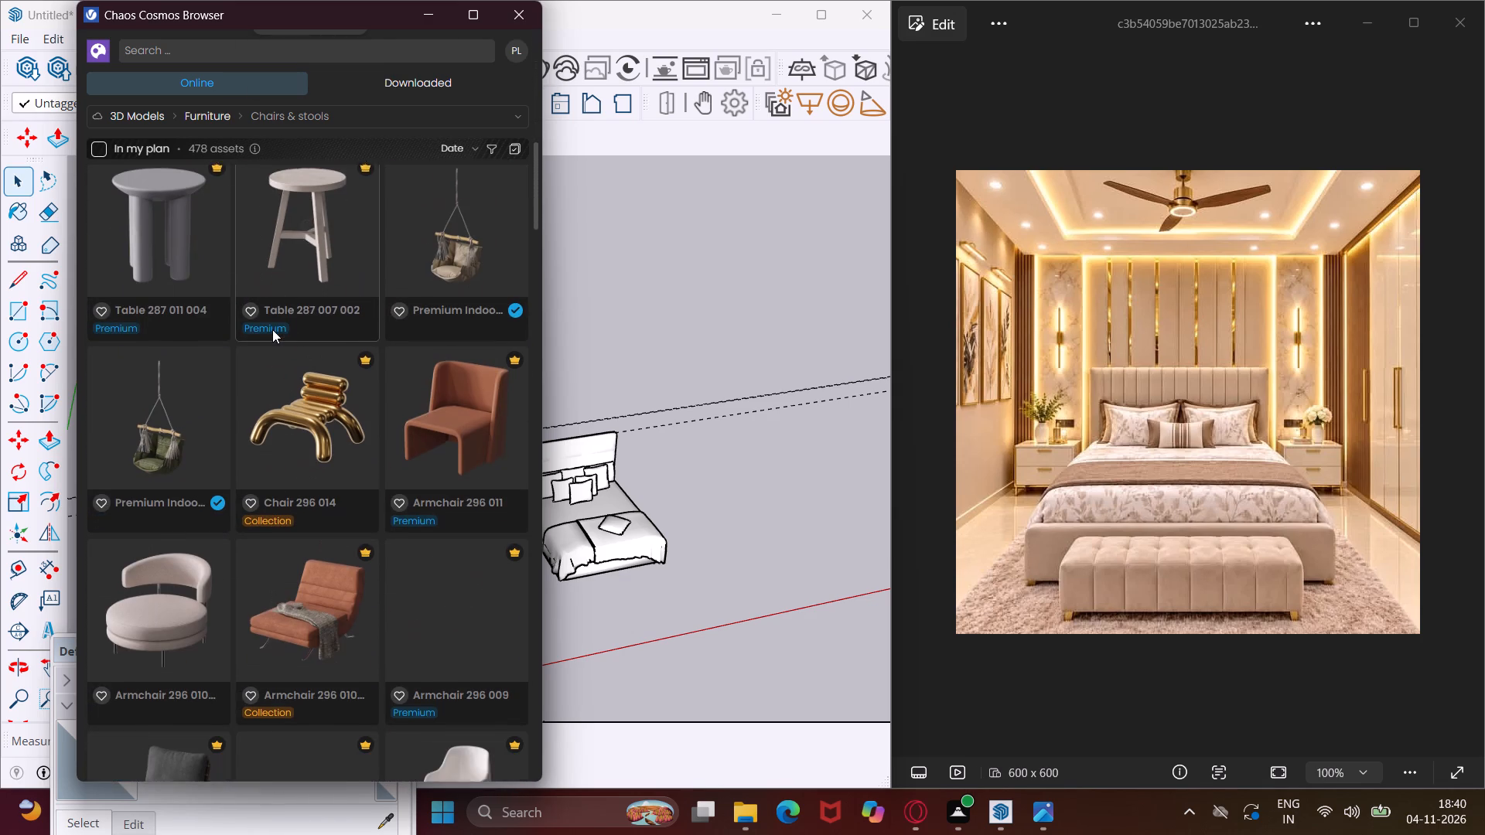
scroll(272, 329, "down", 6)
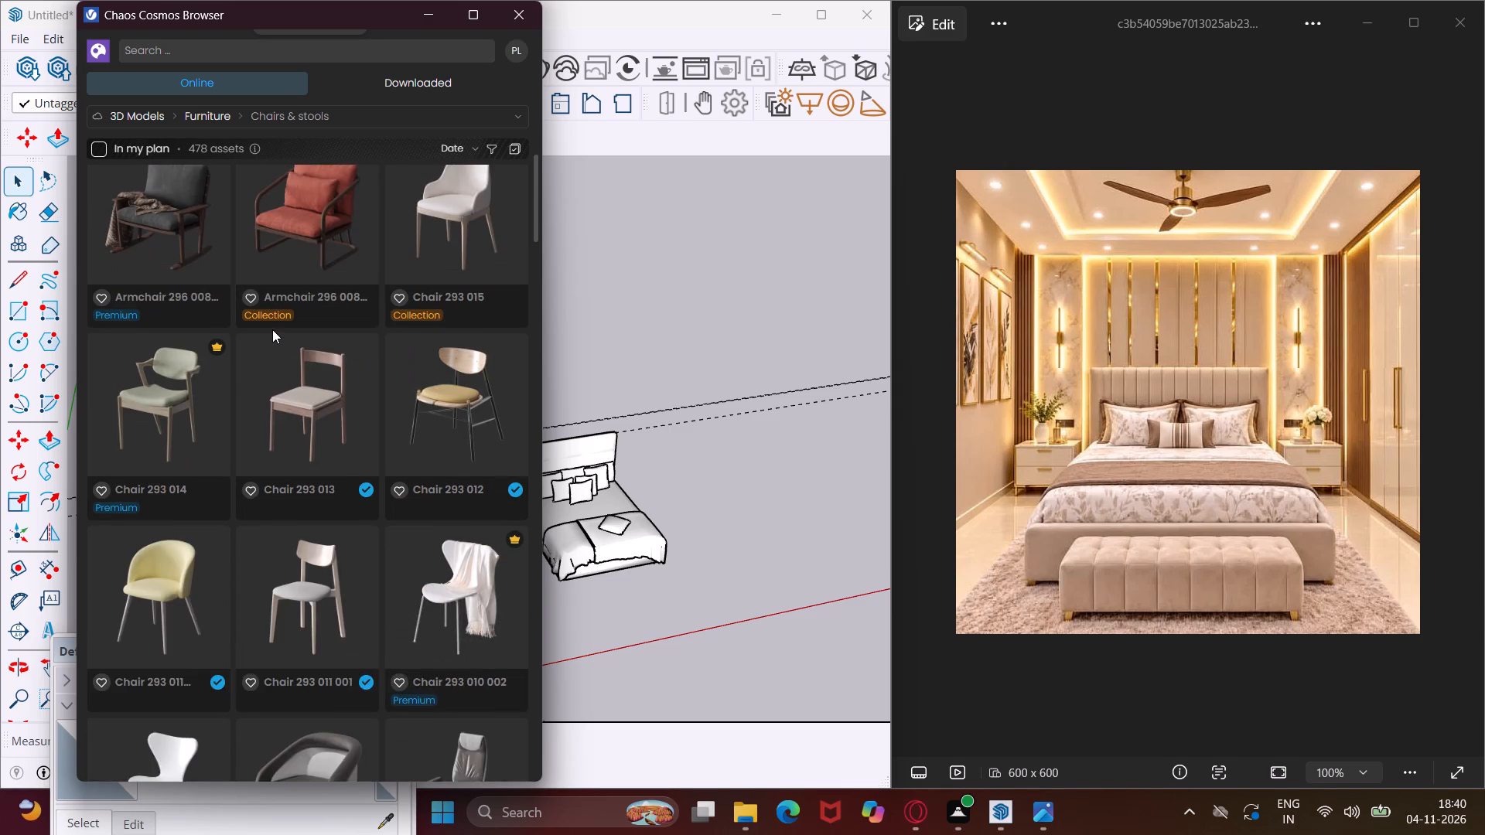
scroll(272, 329, "down", 18)
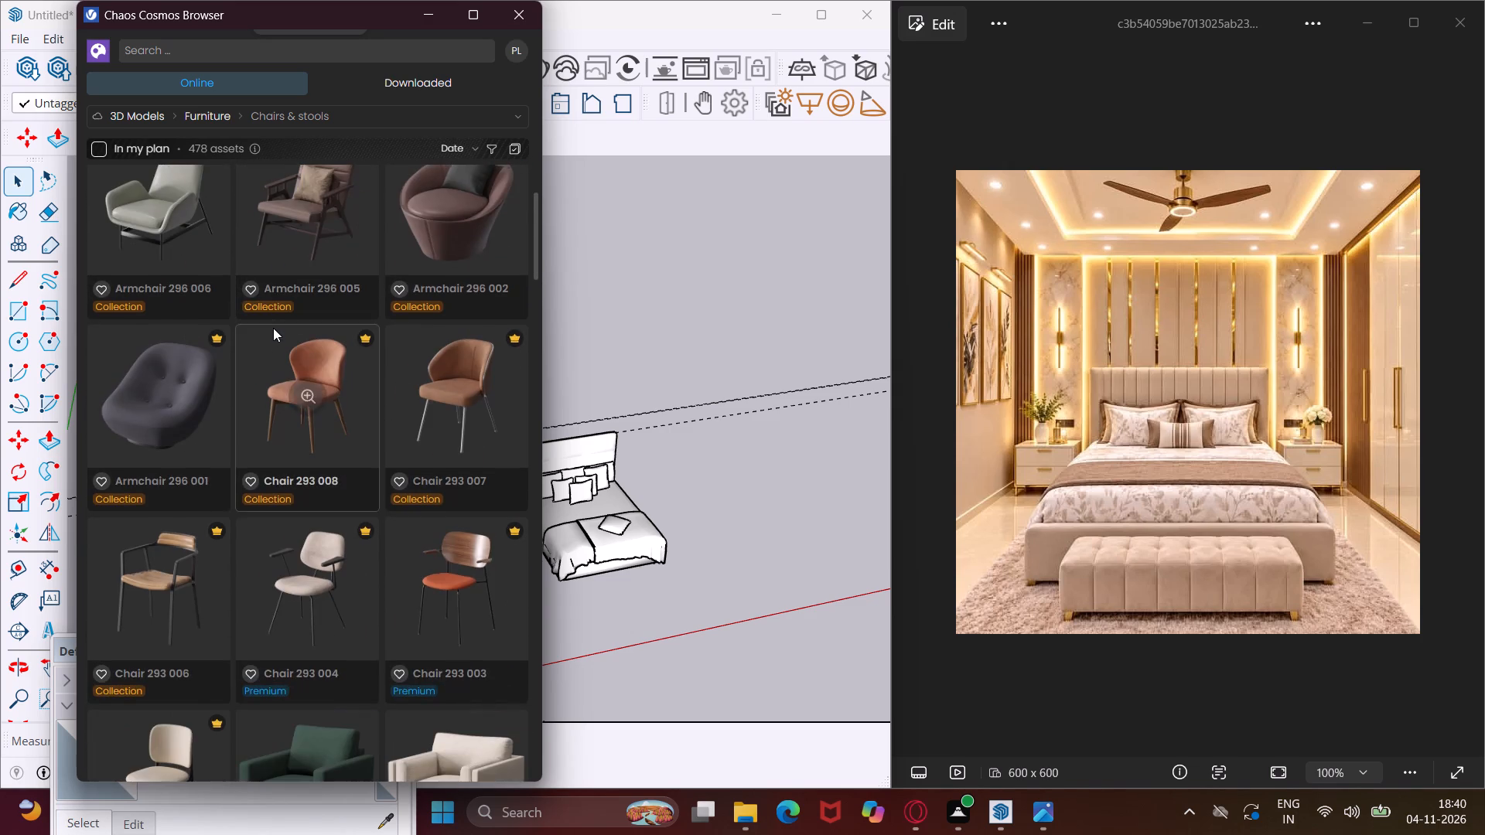
scroll(273, 327, "down", 16)
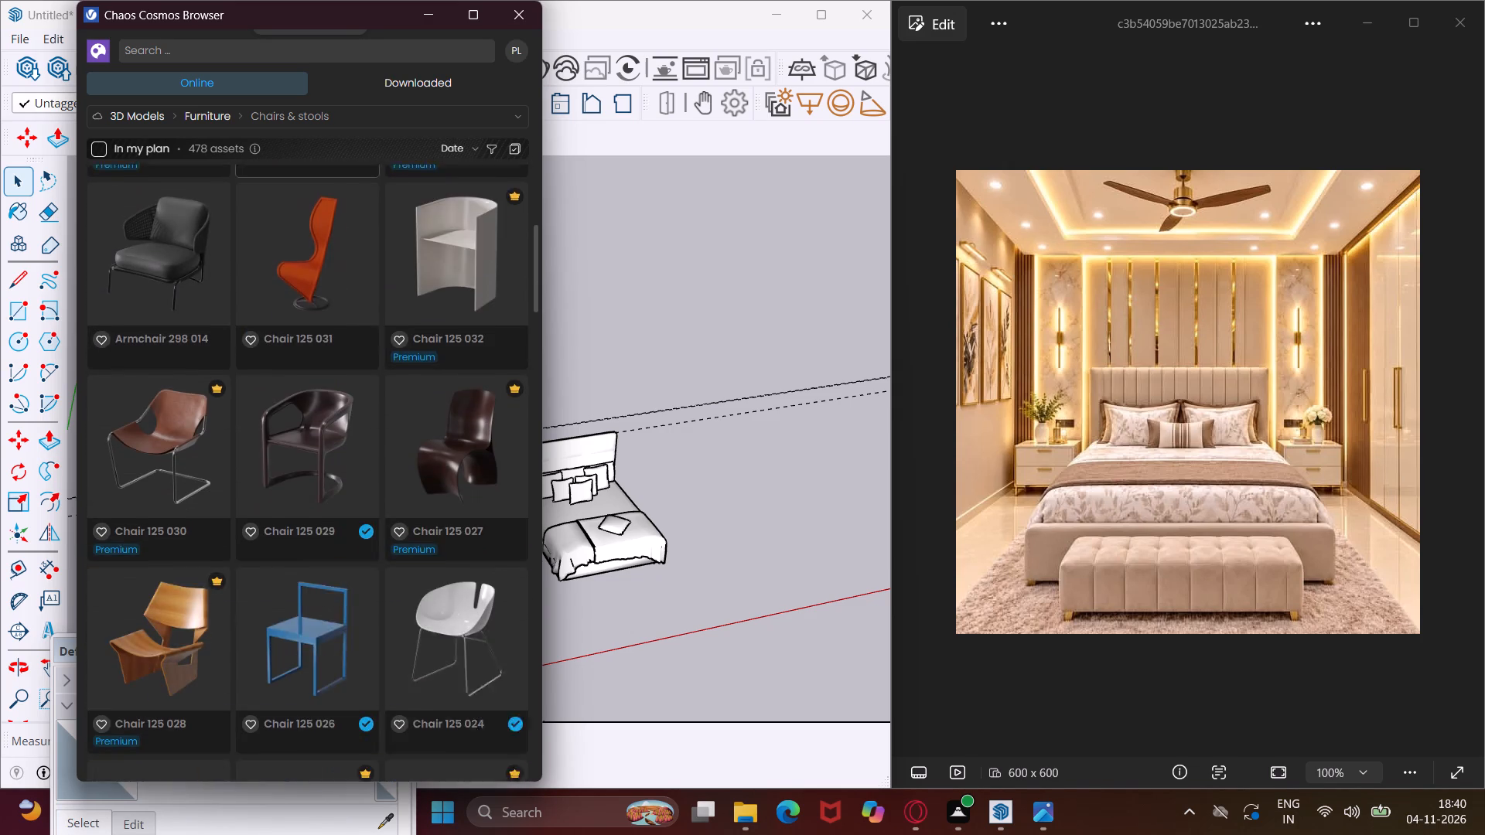
scroll(273, 327, "down", 15)
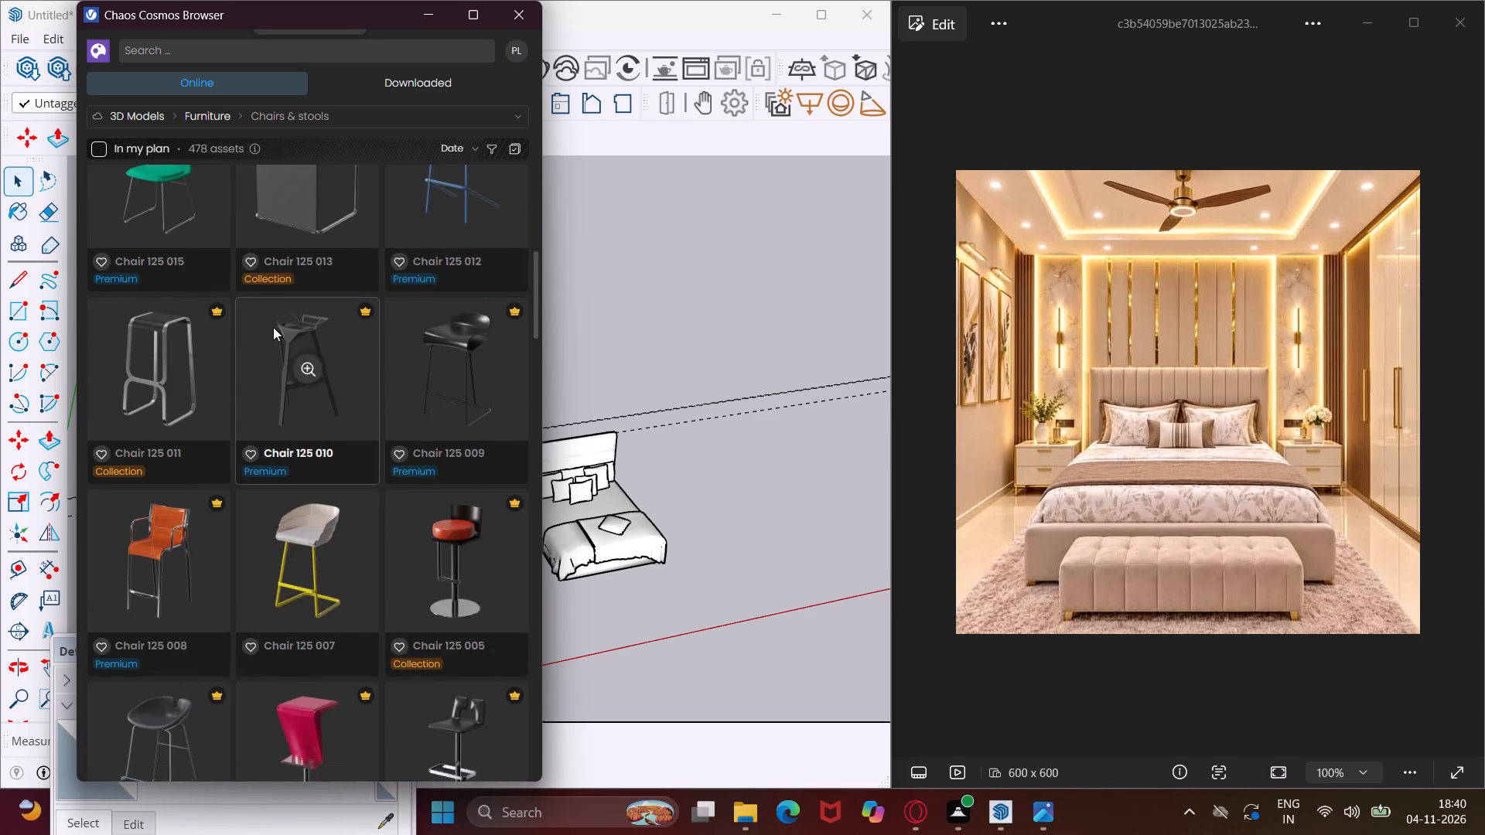
scroll(273, 327, "down", 19)
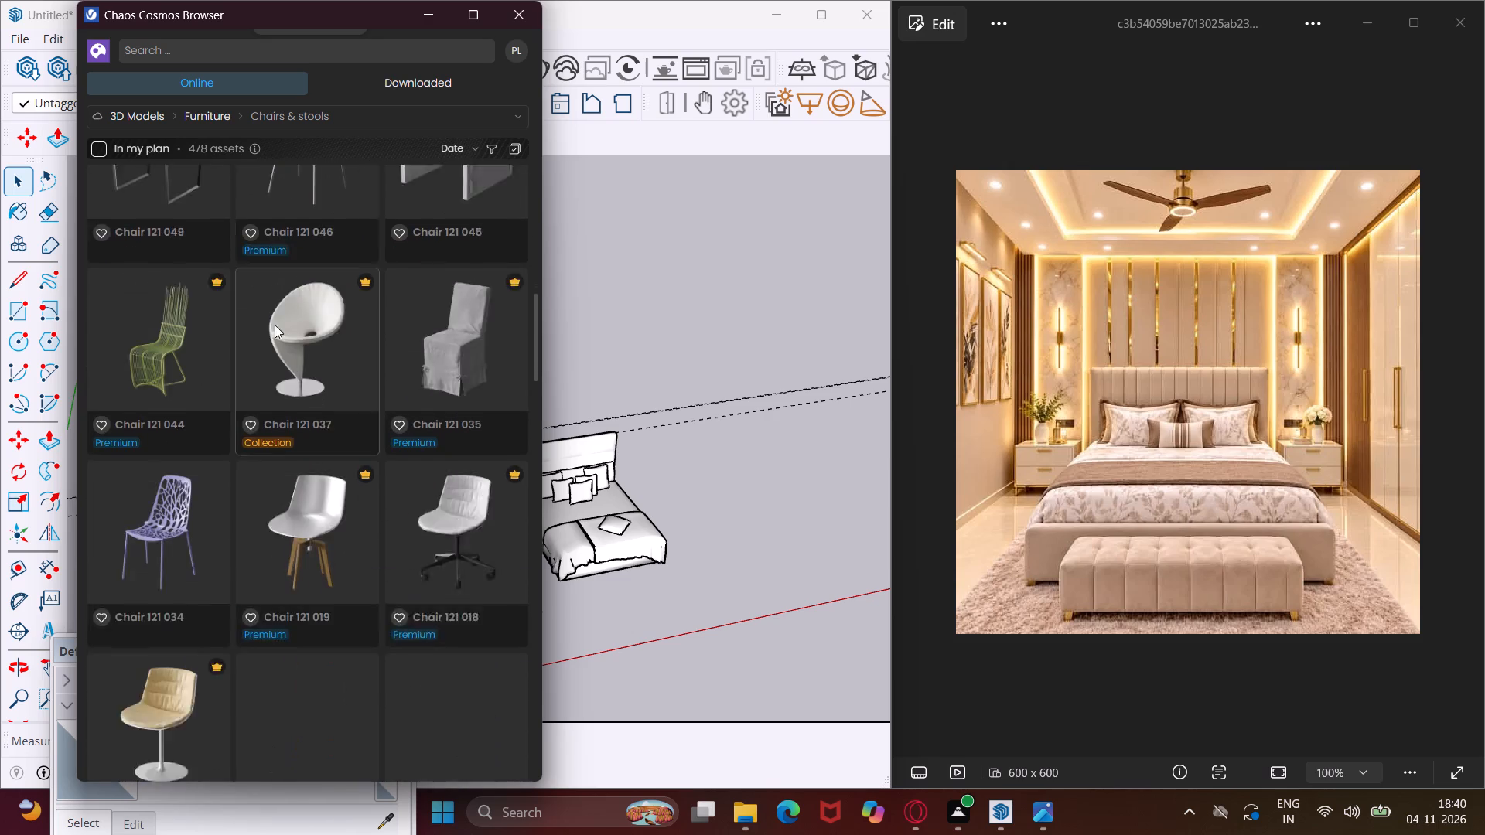
scroll(275, 325, "down", 12)
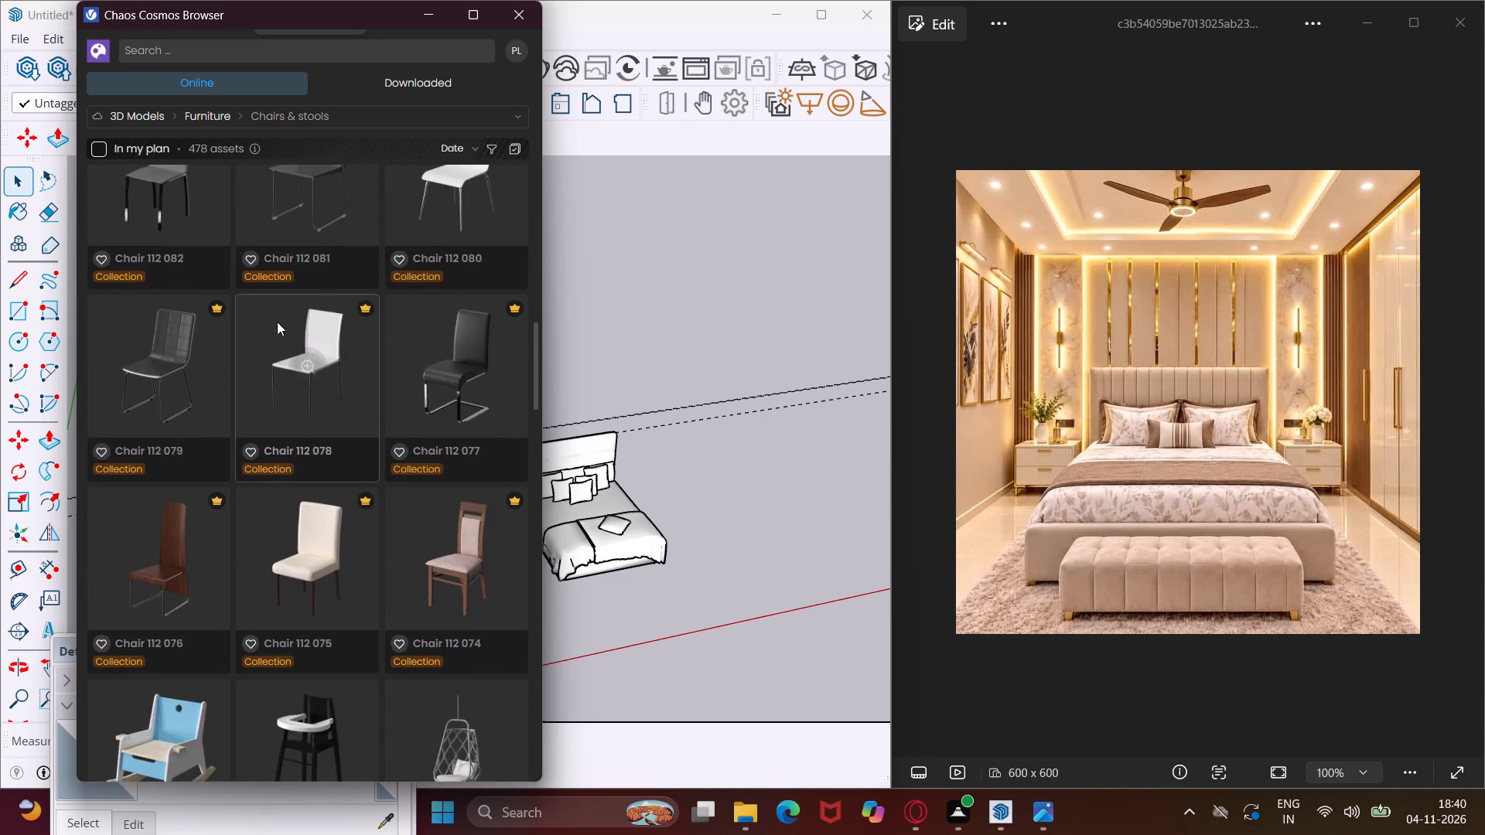
scroll(277, 322, "down", 20)
scroll(277, 322, "down", 6)
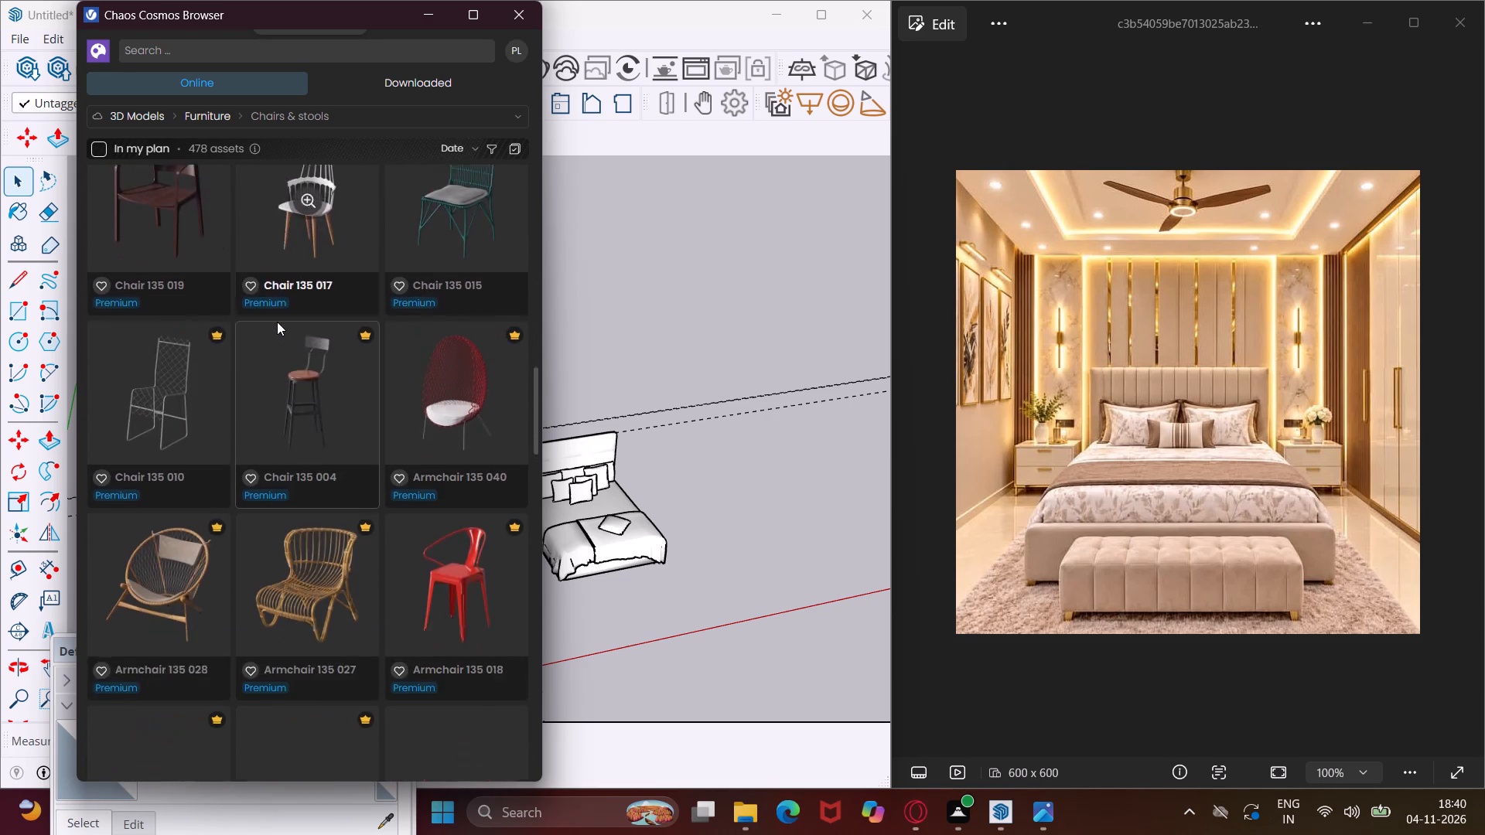
scroll(277, 322, "down", 14)
scroll(277, 322, "down", 7)
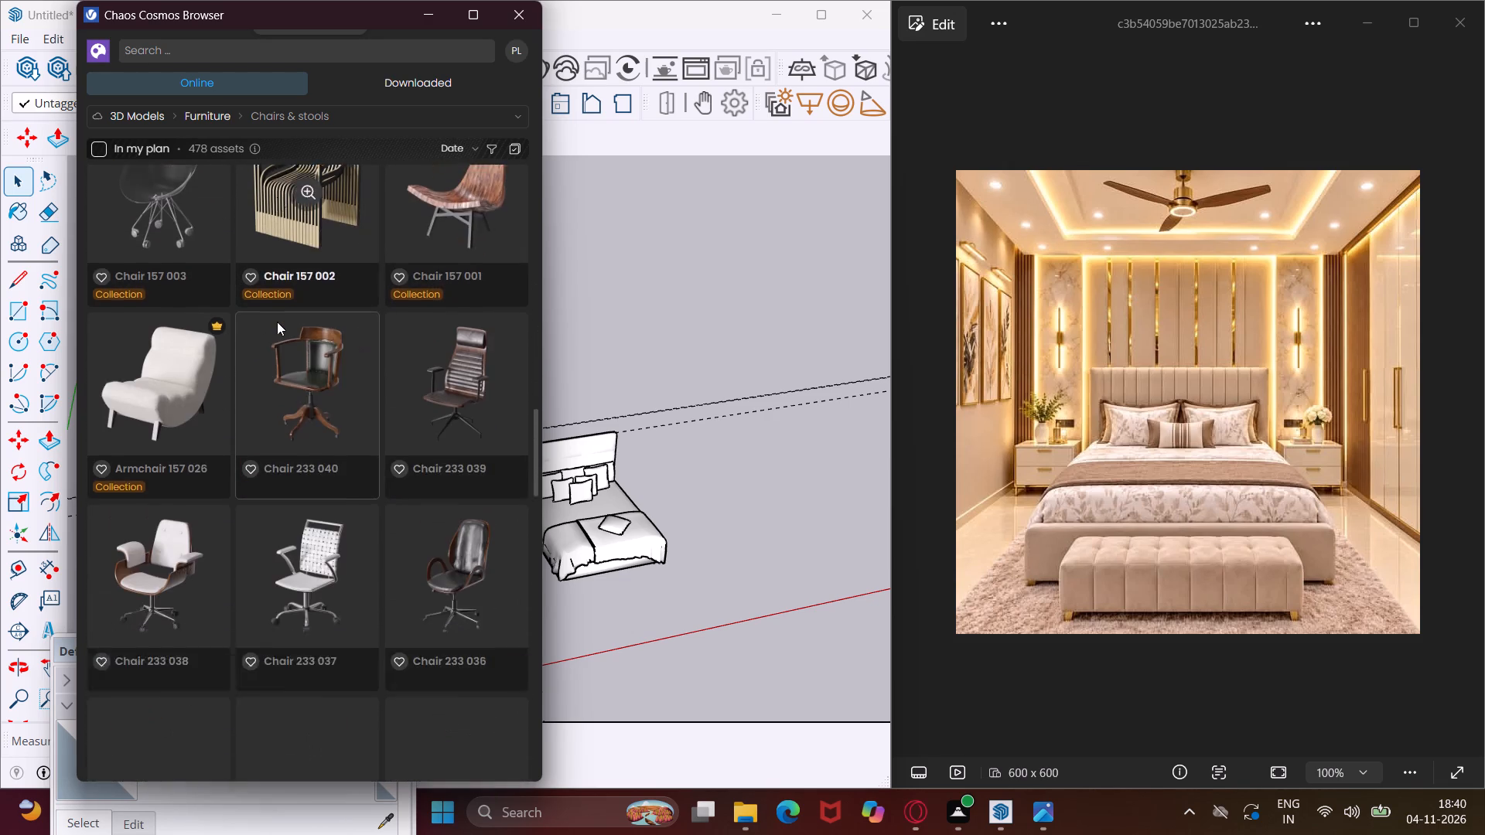
scroll(277, 322, "down", 20)
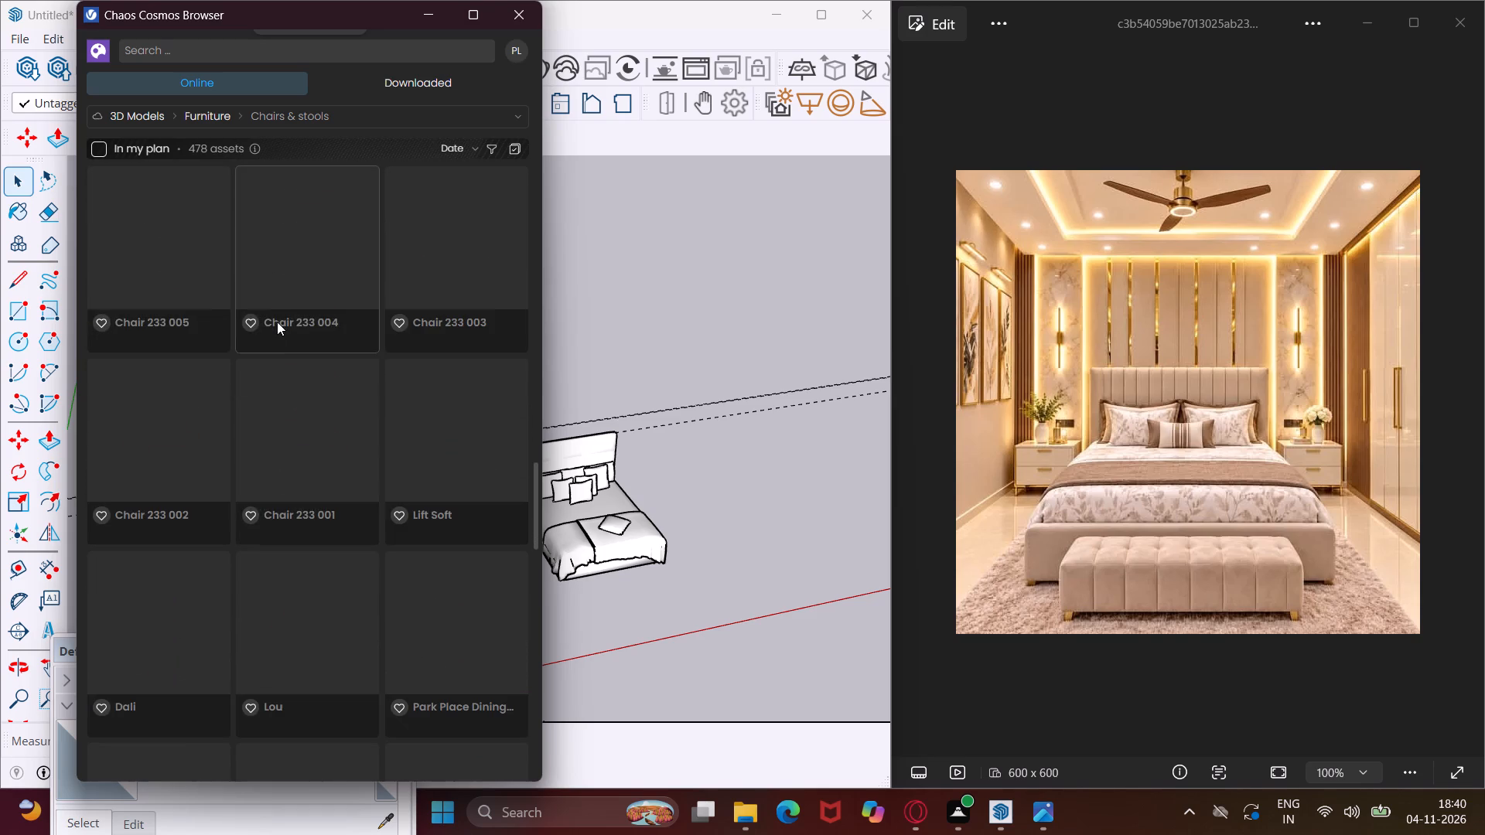
scroll(277, 322, "down", 14)
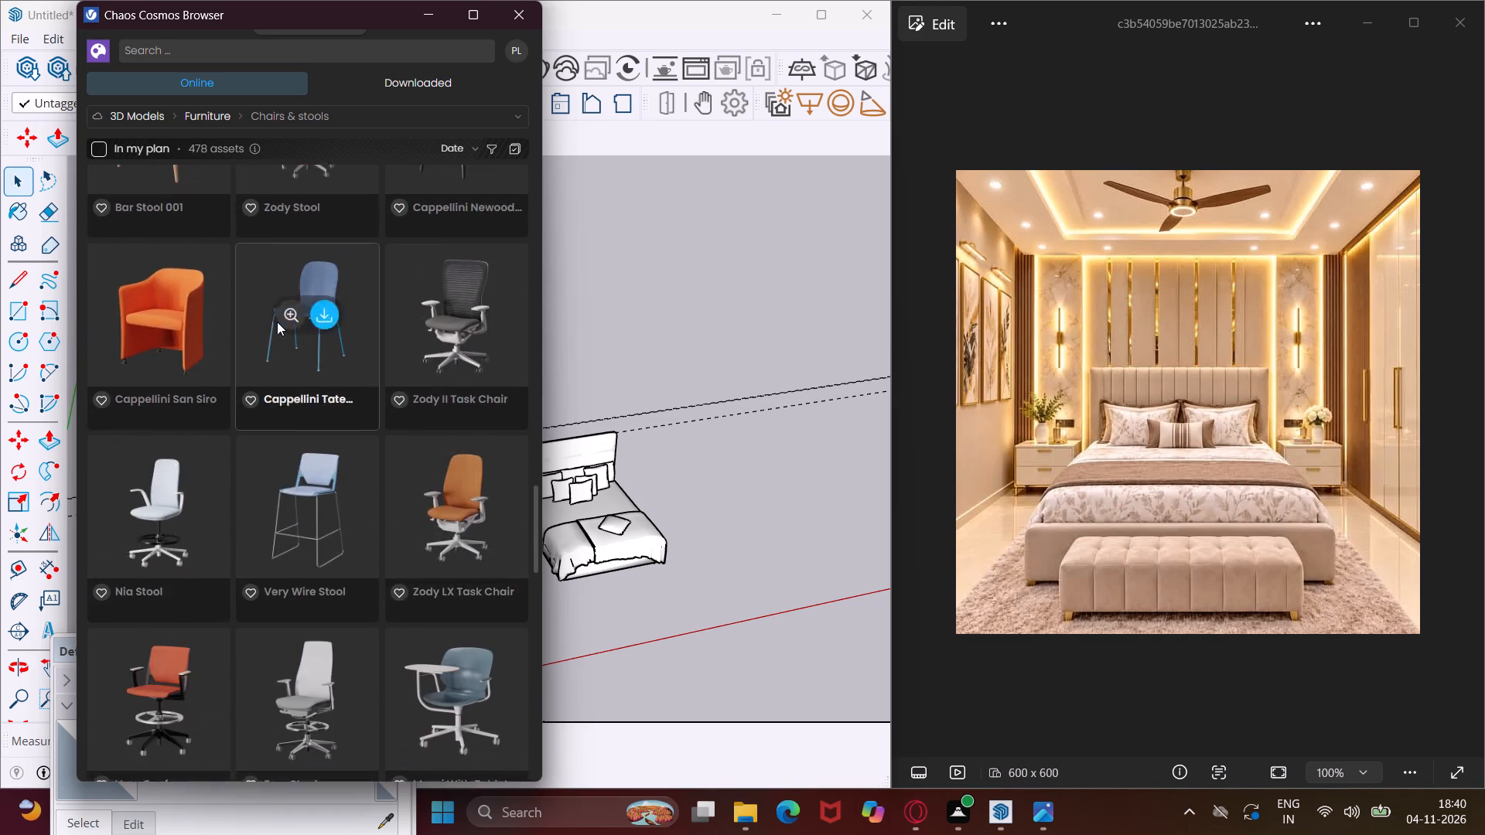
scroll(277, 322, "down", 15)
scroll(277, 322, "down", 6)
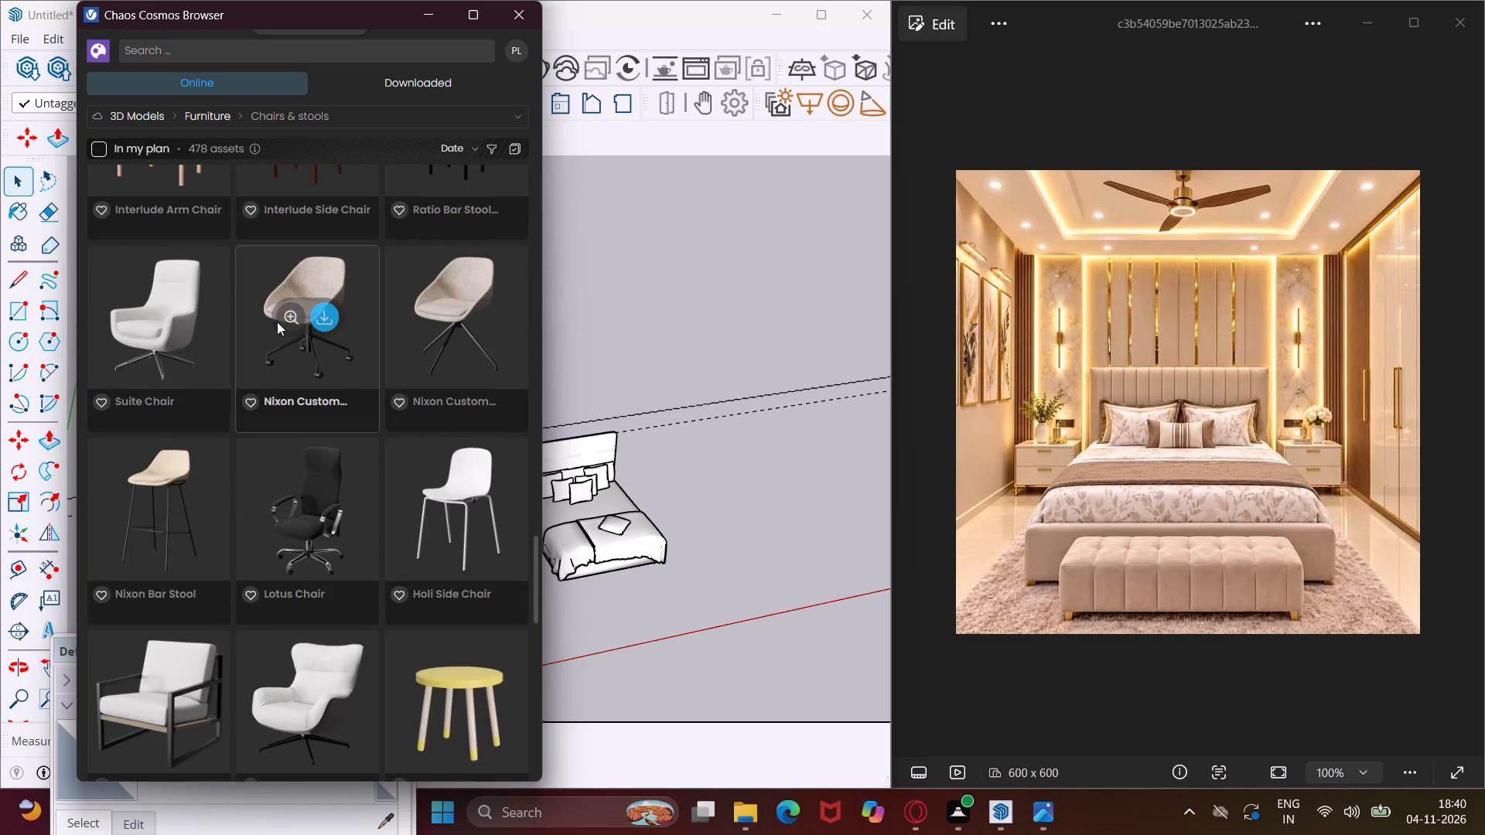
scroll(277, 322, "down", 17)
scroll(277, 322, "down", 6)
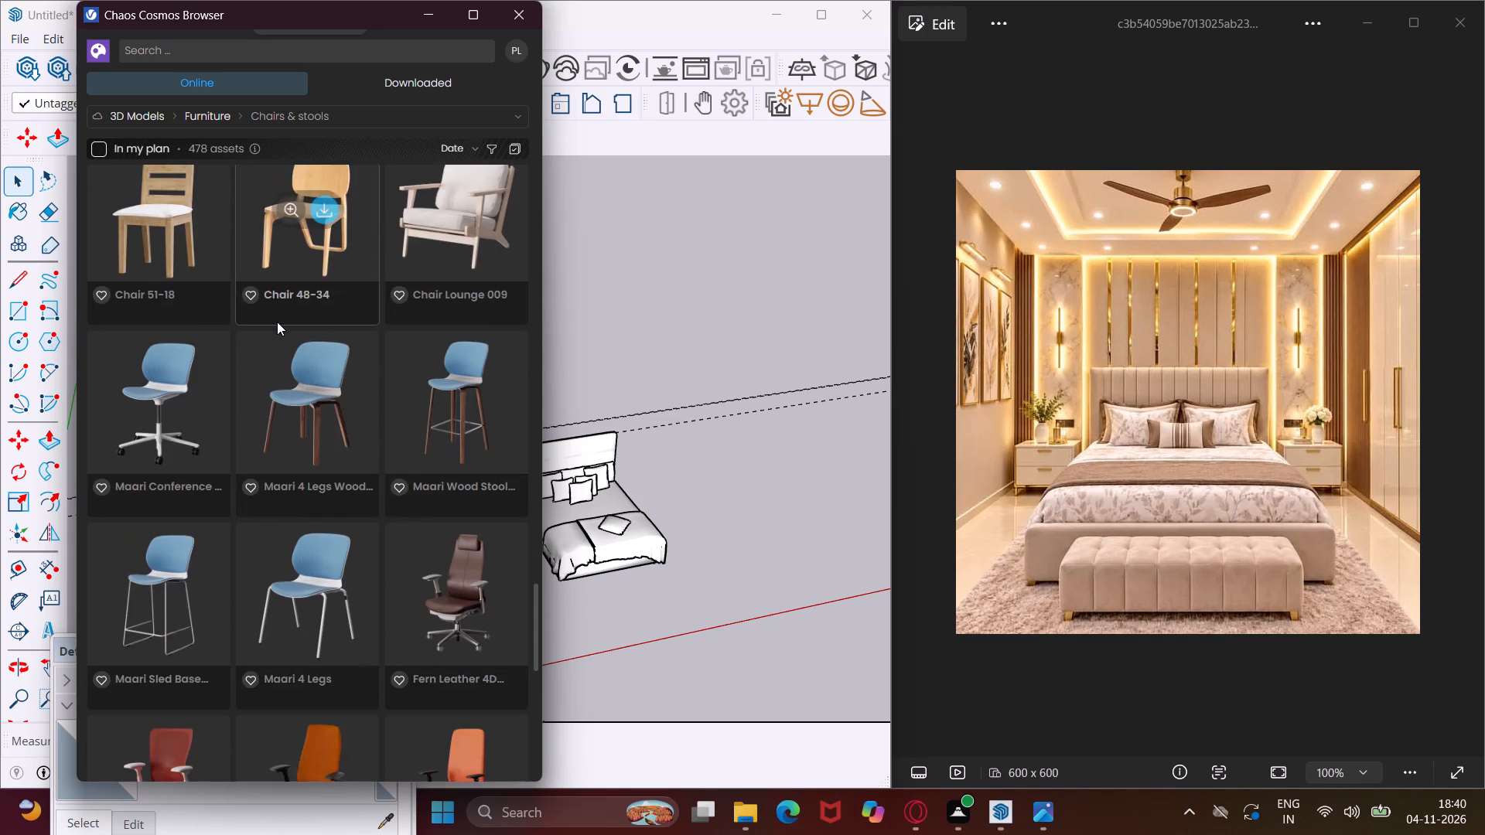
scroll(277, 322, "down", 14)
scroll(277, 322, "down", 15)
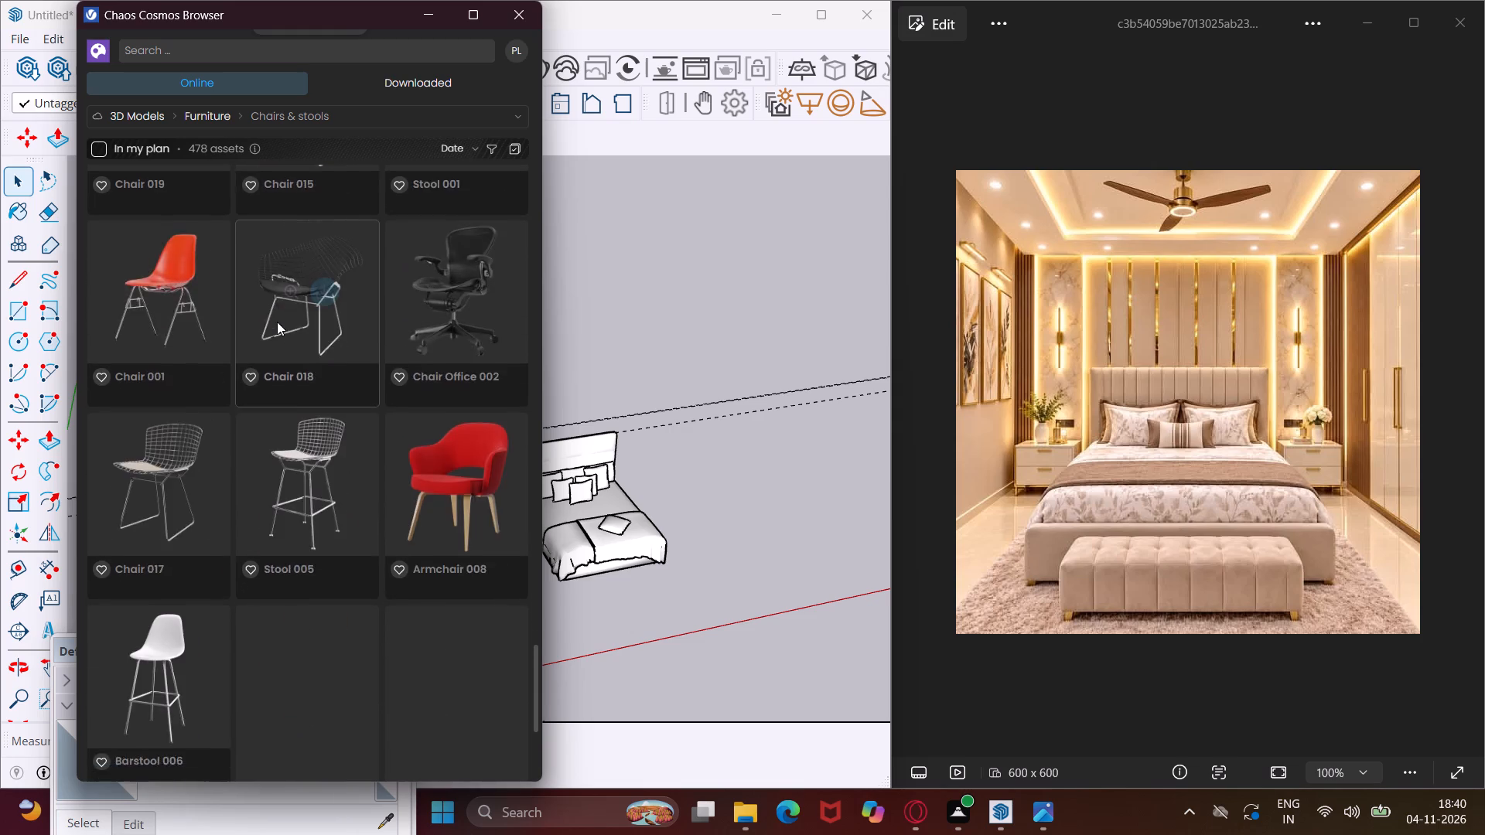
scroll(277, 322, "down", 8)
scroll(283, 462, "down", 12)
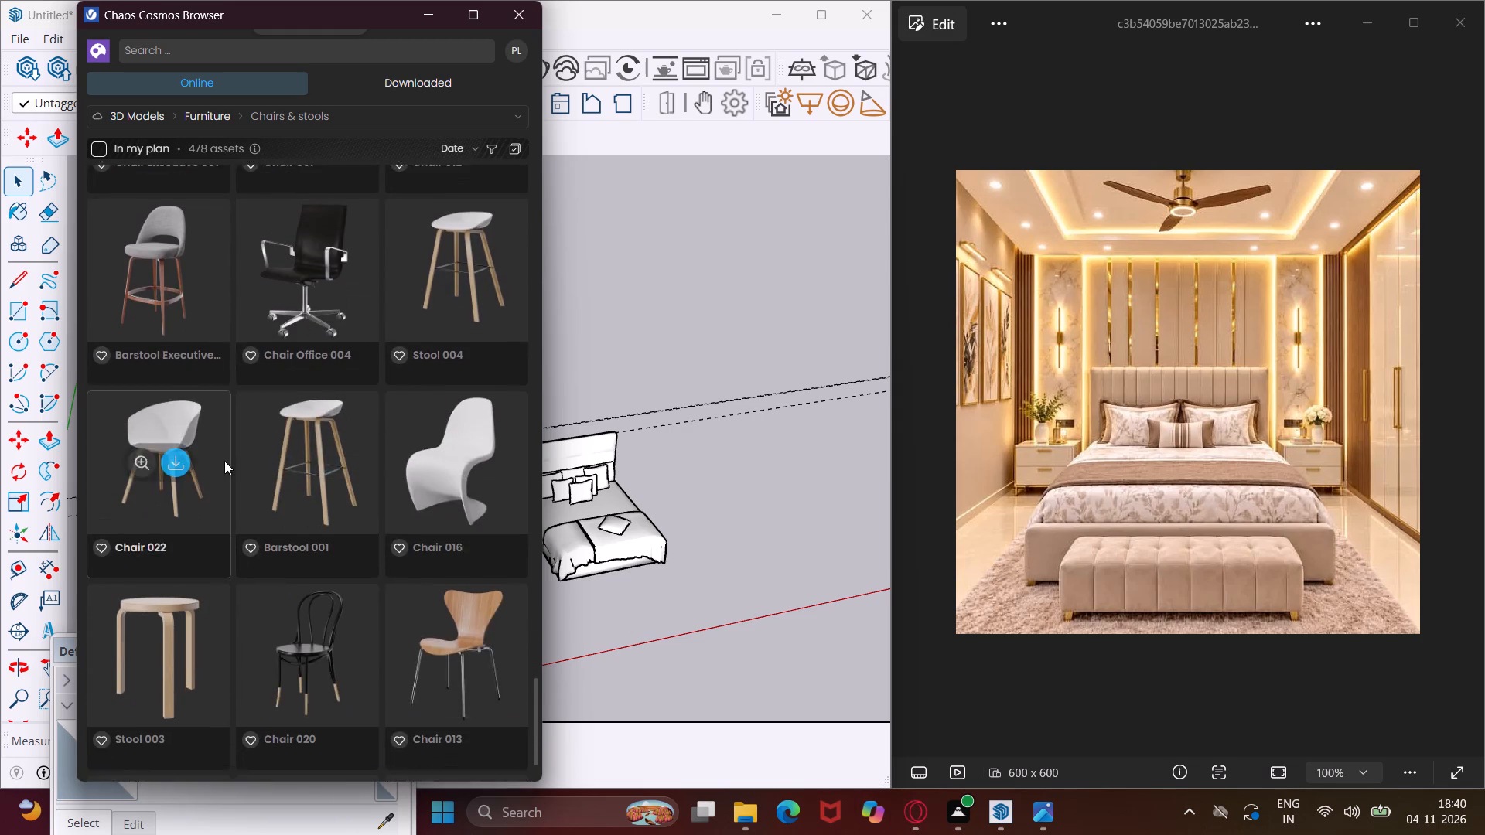
scroll(224, 298, "down", 5)
scroll(247, 382, "up", 5)
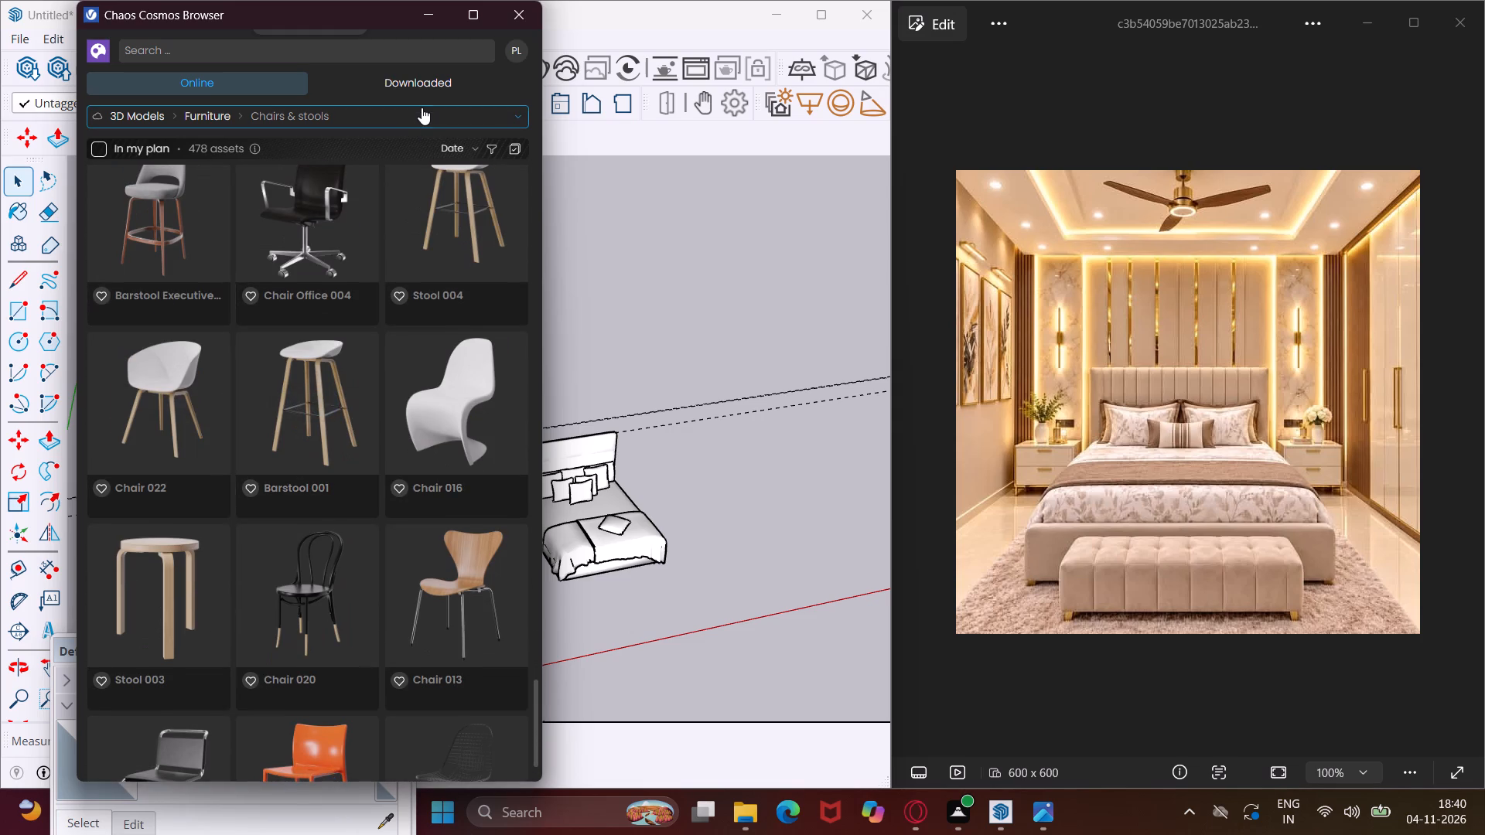
Look through the online Chaos Cosmos Sofas & armchairs models for a bench resembling the reference image's tufted bed-end bench.
left_click(422, 107)
left_click(216, 232)
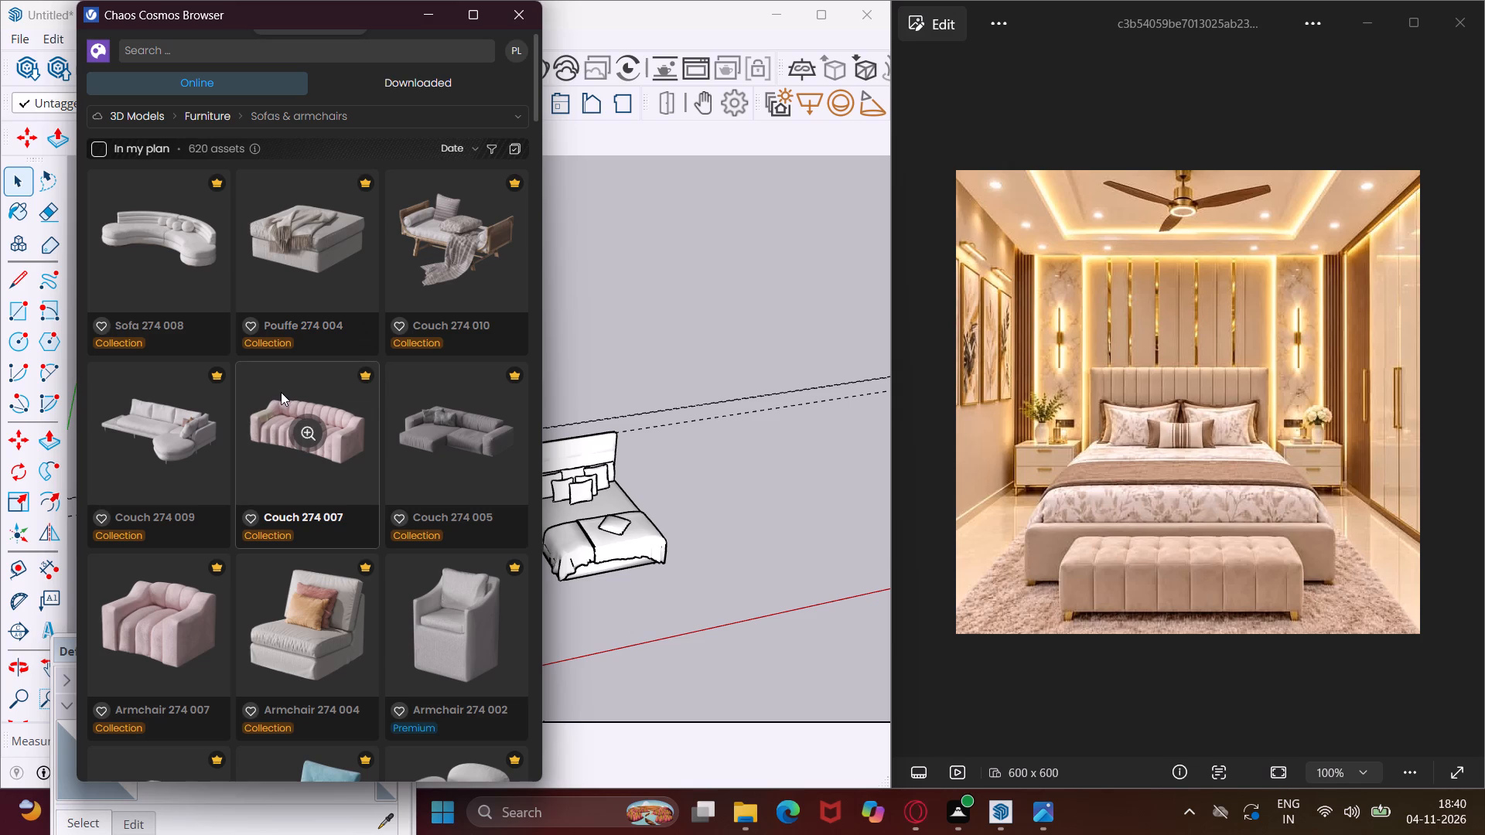
scroll(280, 392, "down", 7)
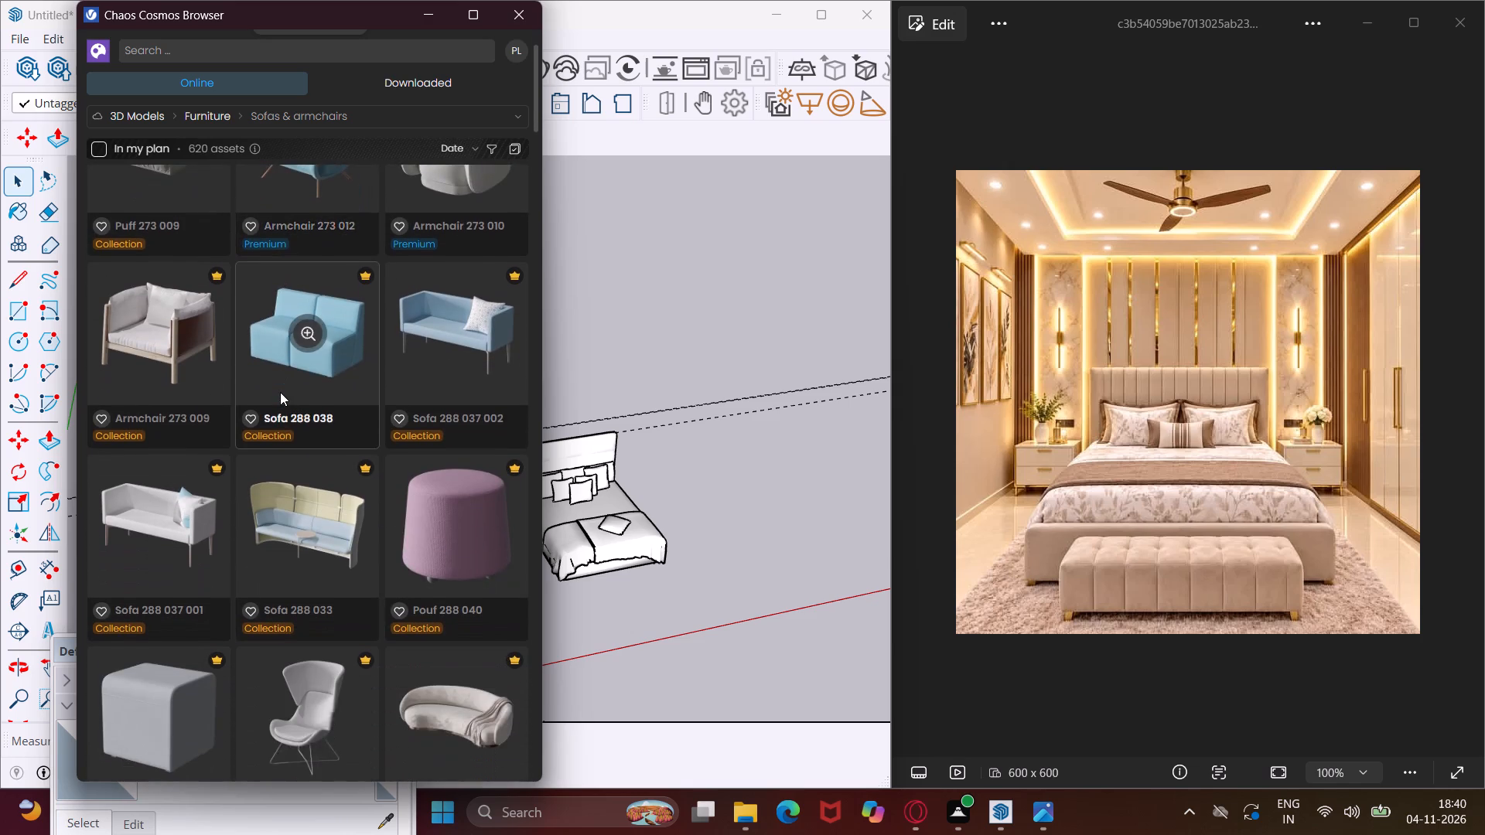
scroll(280, 392, "down", 7)
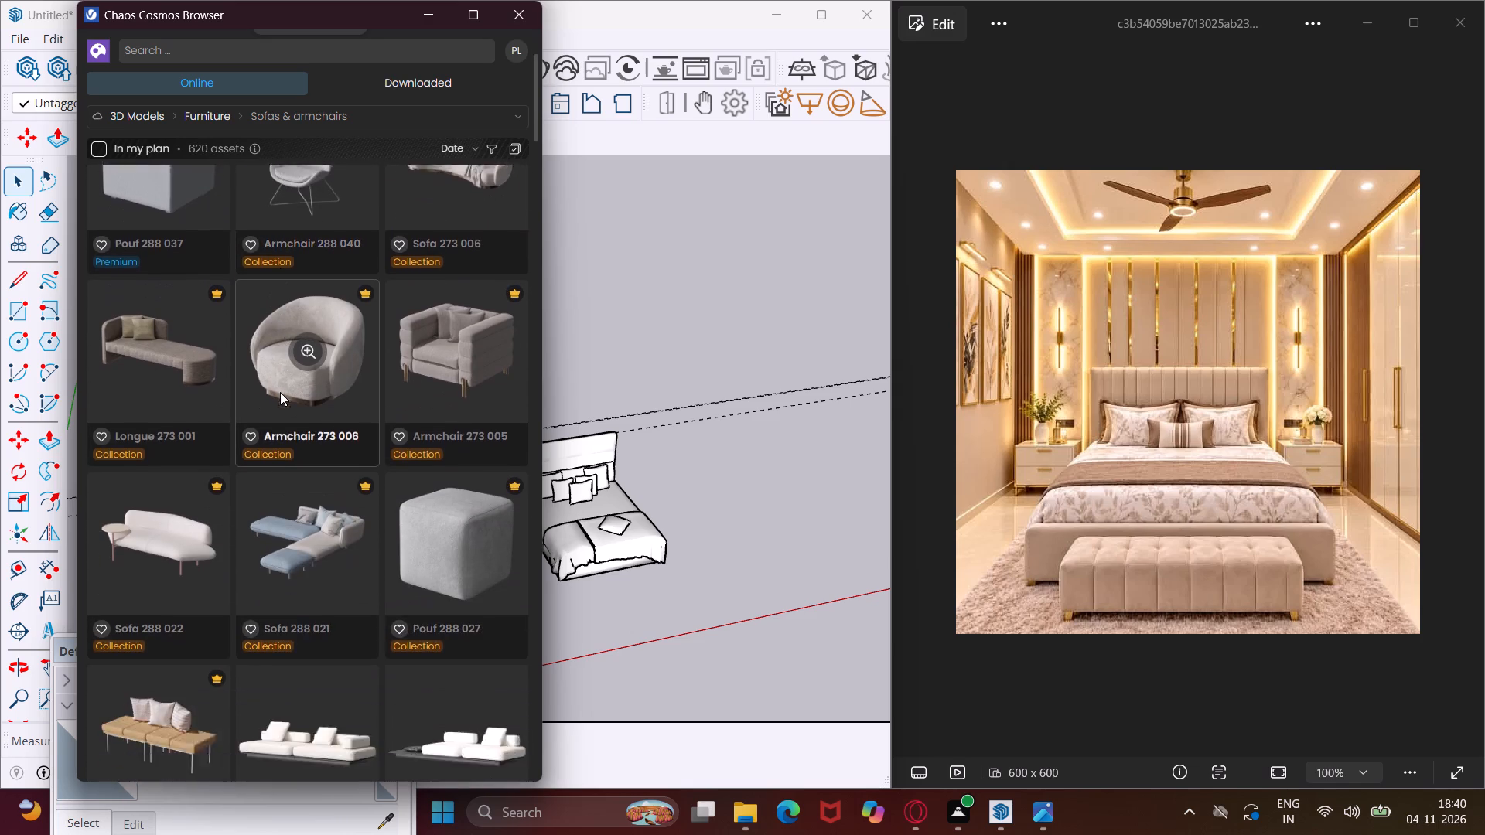
scroll(280, 392, "down", 10)
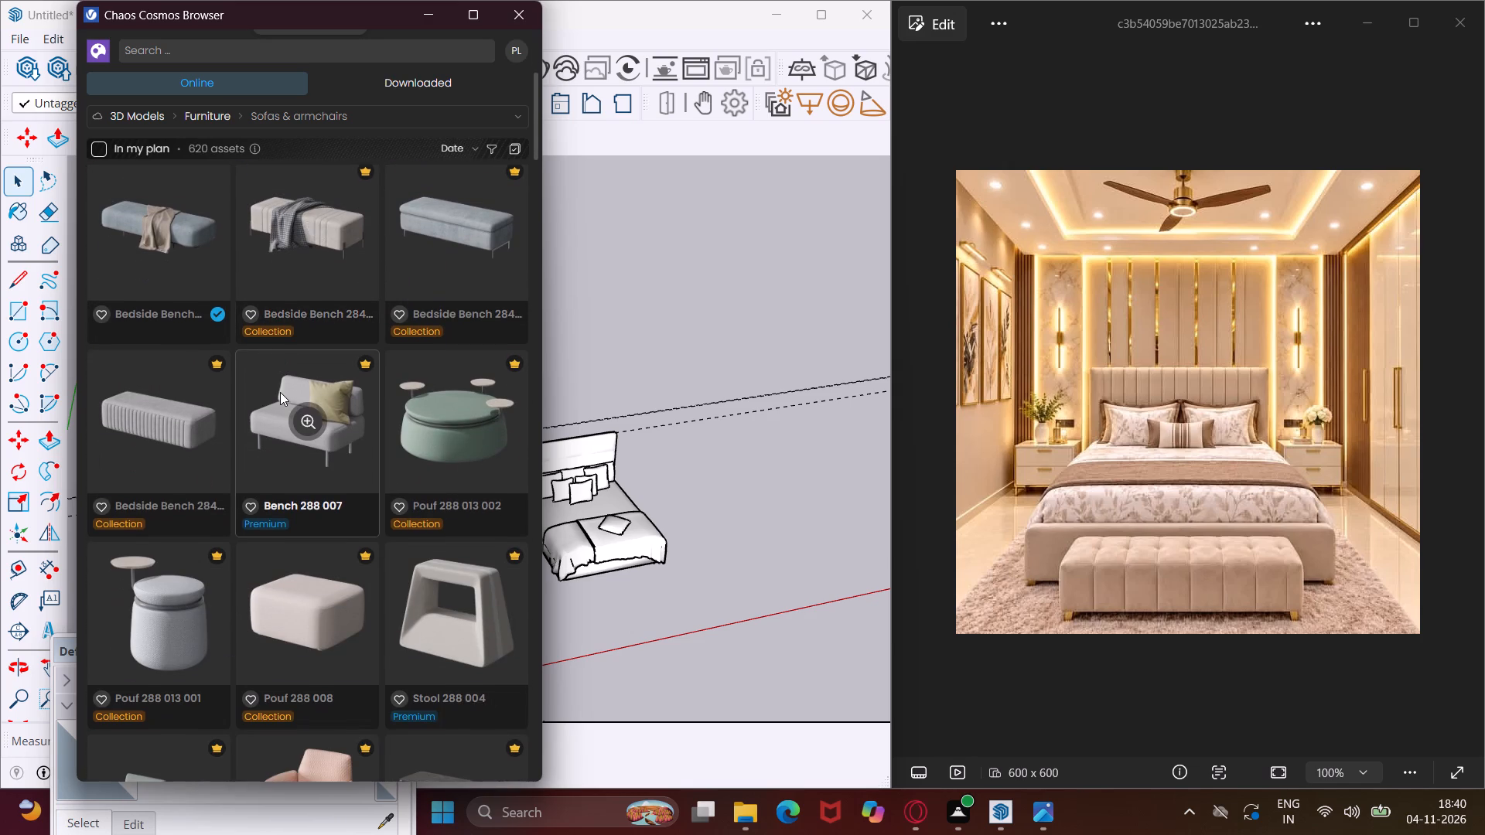
scroll(280, 392, "down", 3)
scroll(280, 392, "up", 3)
scroll(280, 392, "down", 8)
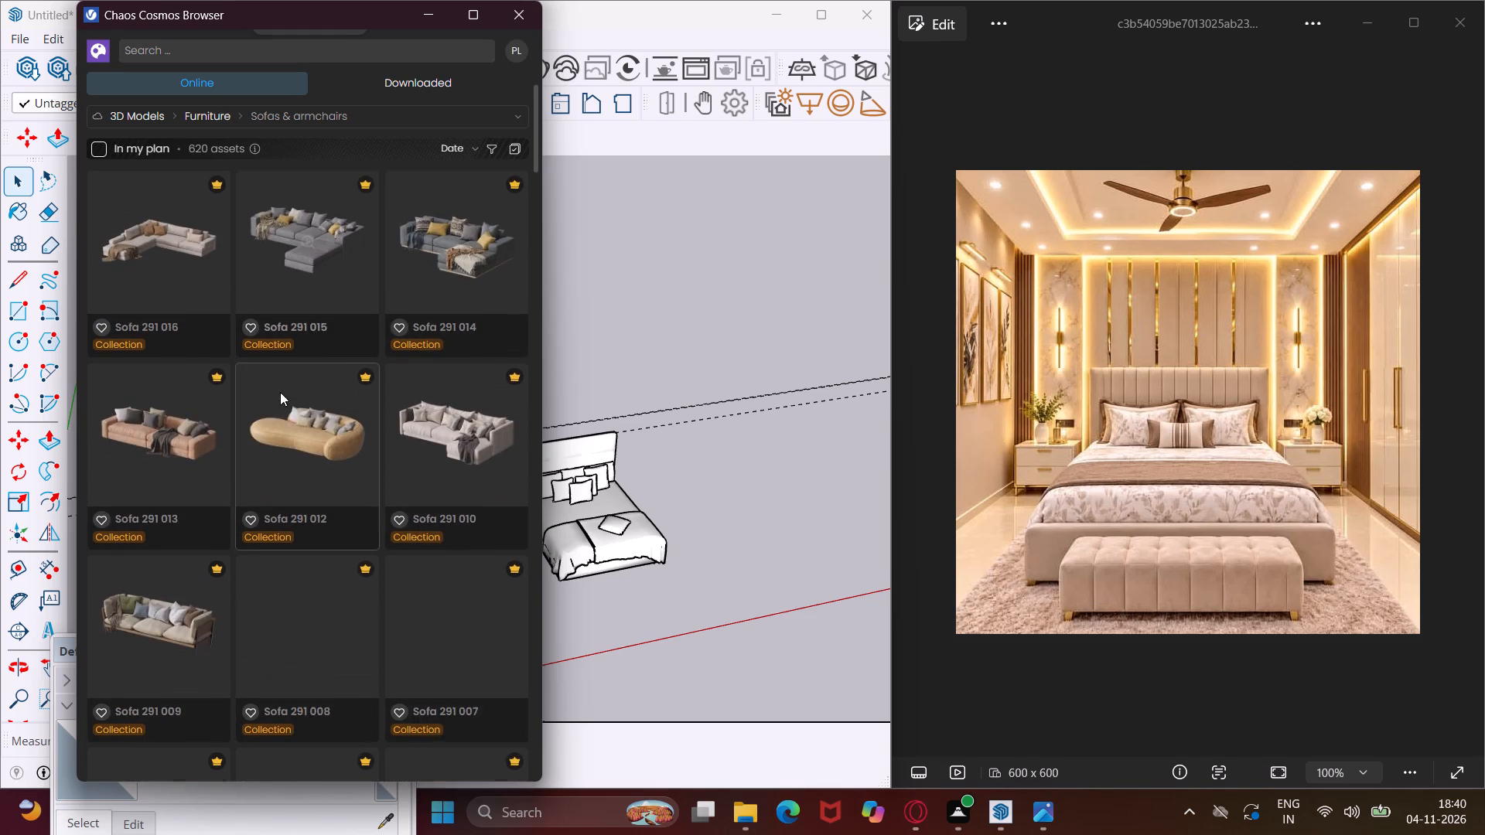
scroll(280, 392, "down", 16)
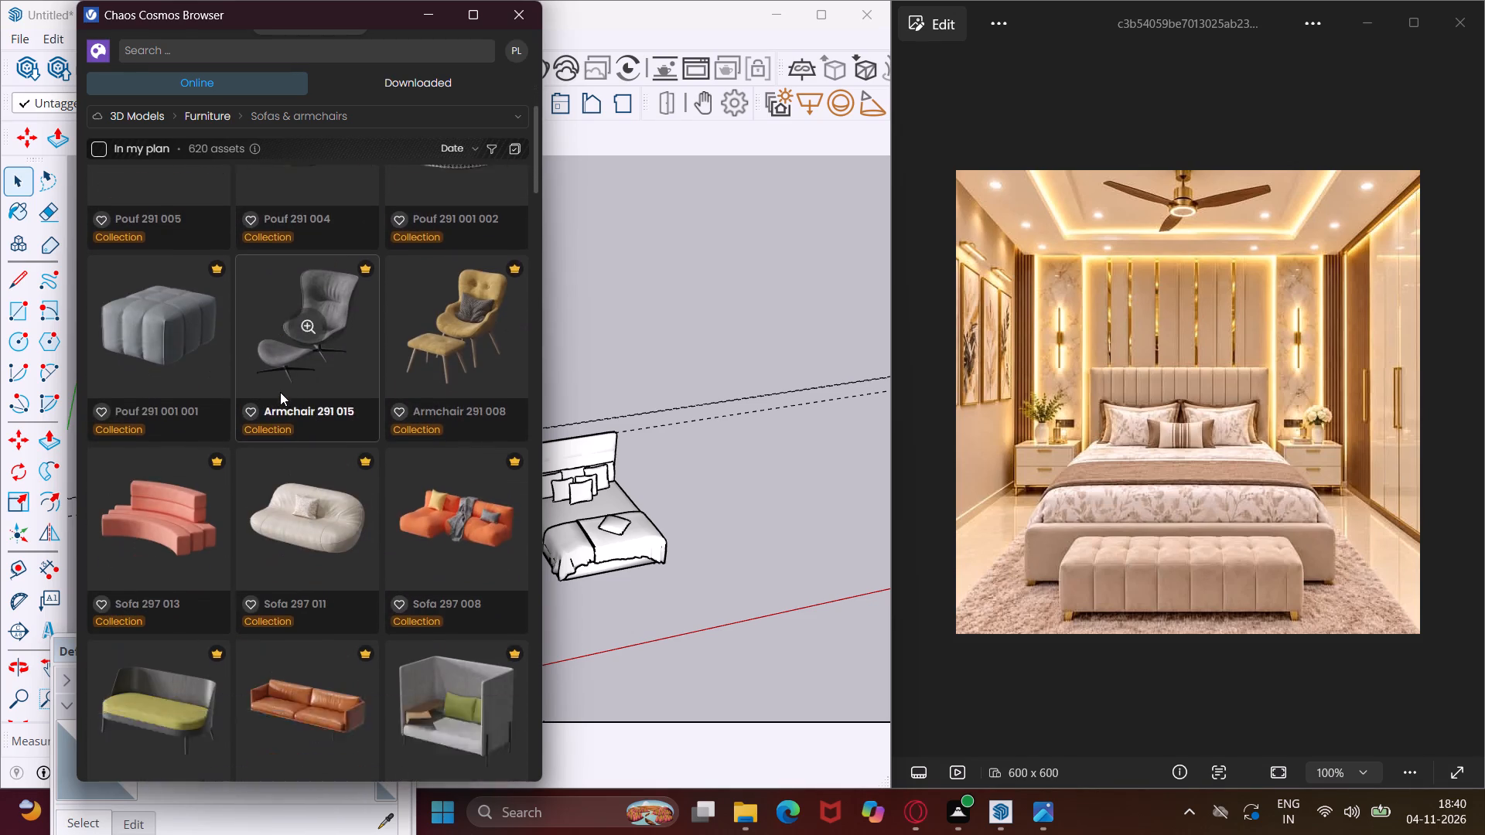
scroll(280, 392, "down", 14)
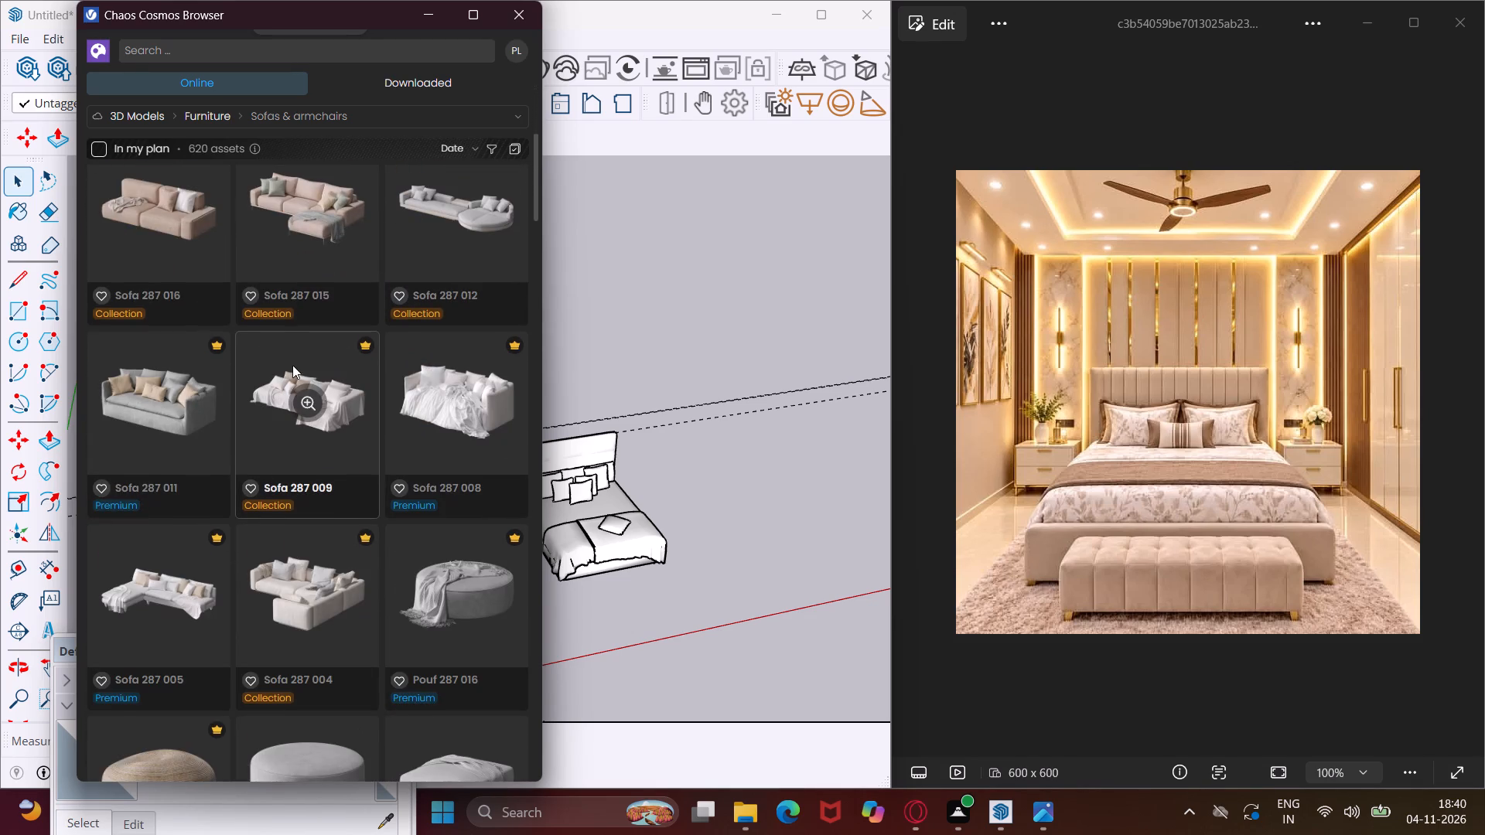
scroll(295, 356, "down", 9)
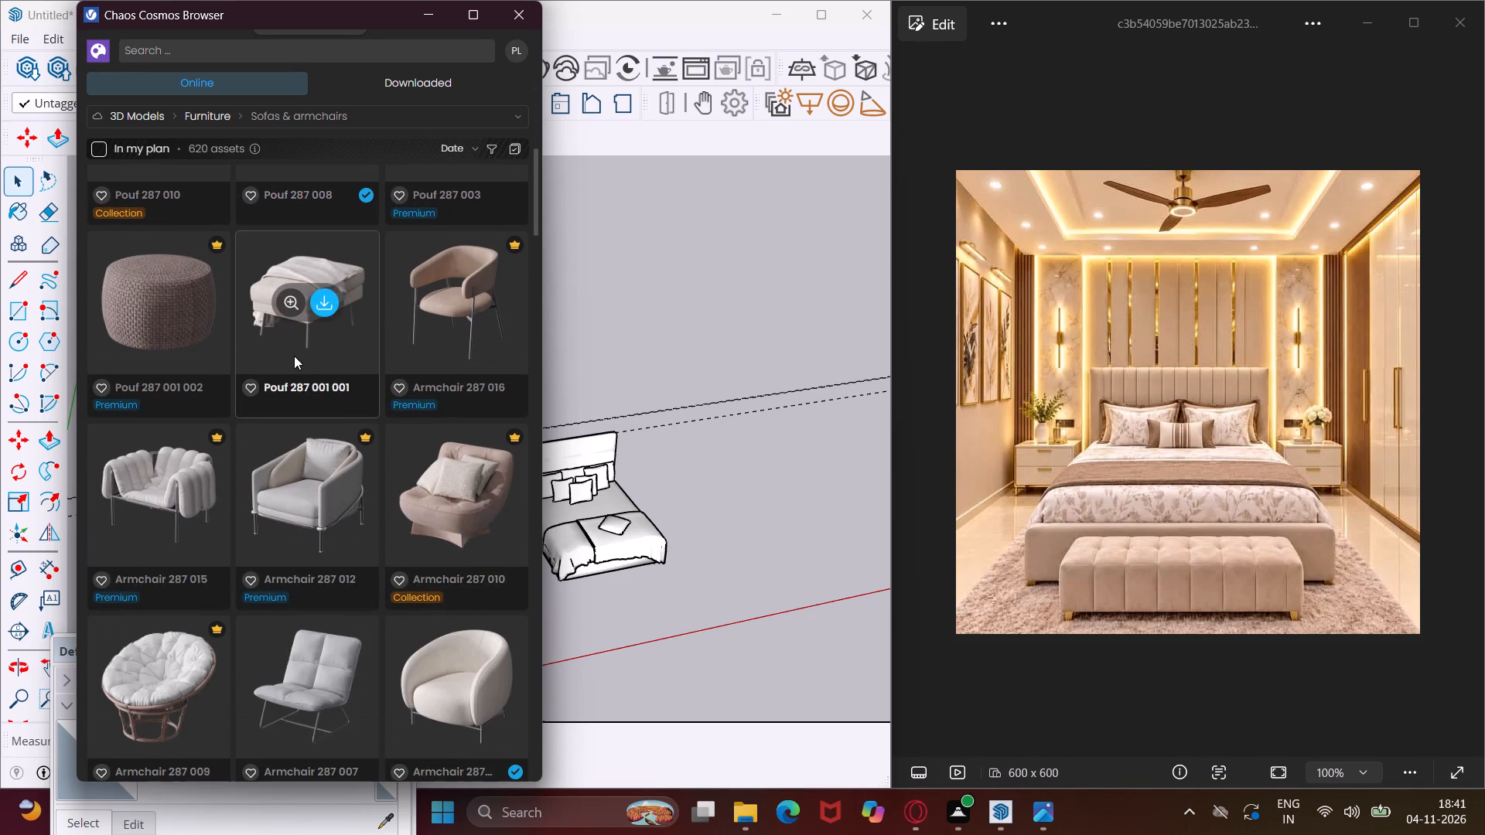
scroll(294, 356, "down", 15)
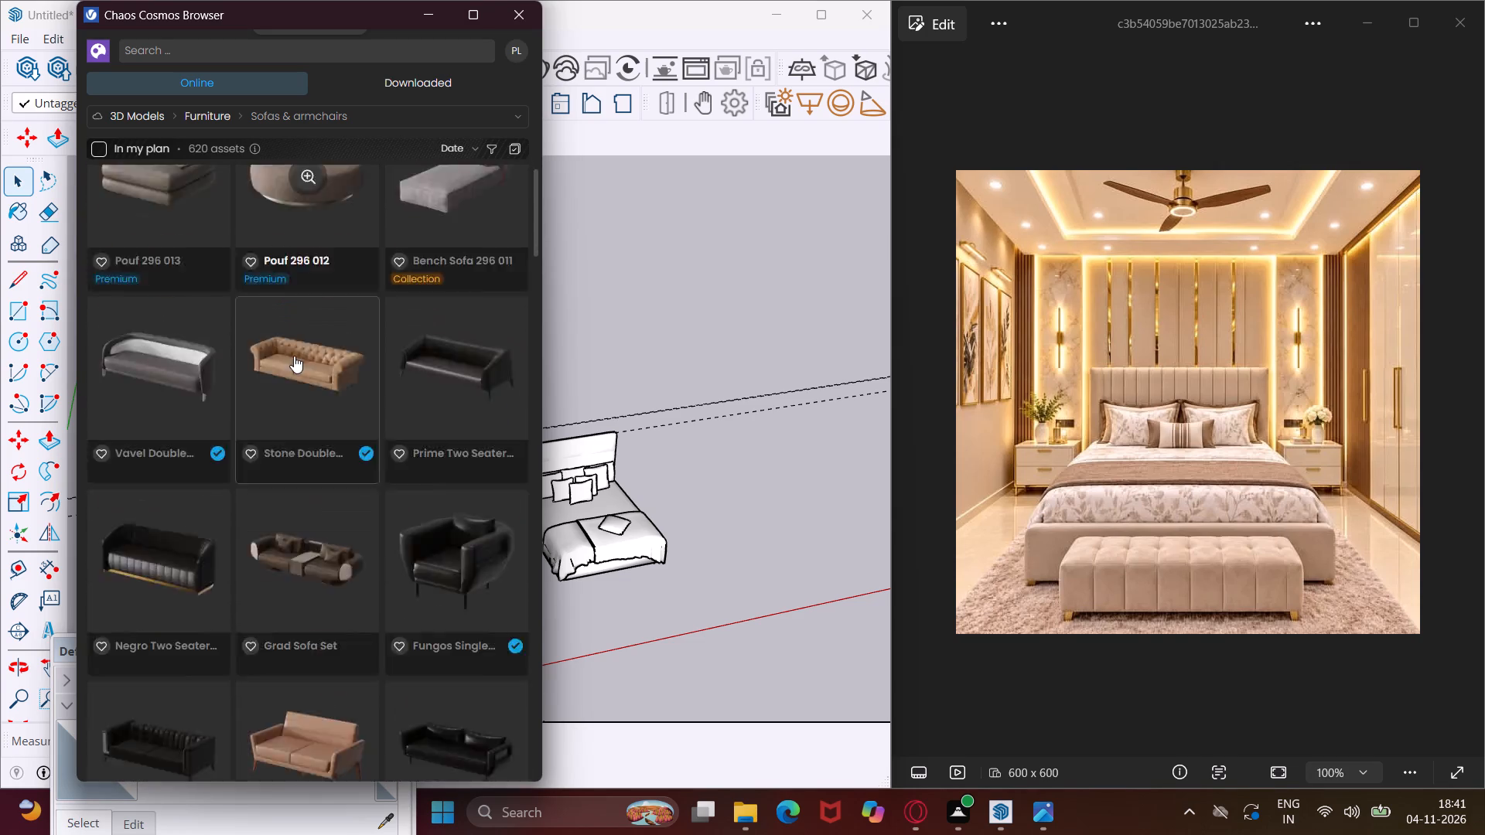
scroll(294, 356, "down", 16)
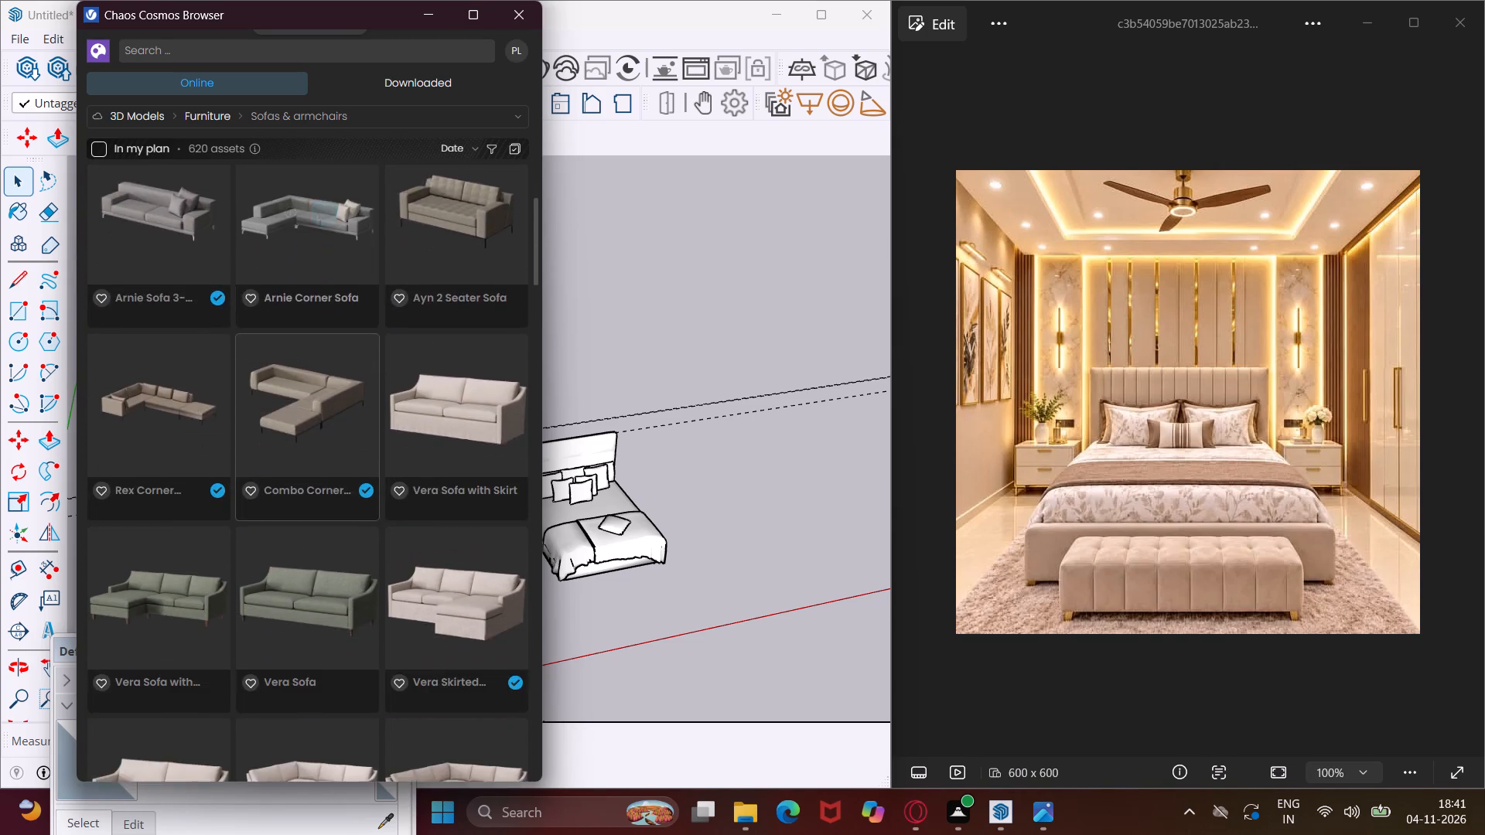
scroll(294, 356, "down", 10)
scroll(294, 356, "up", 5)
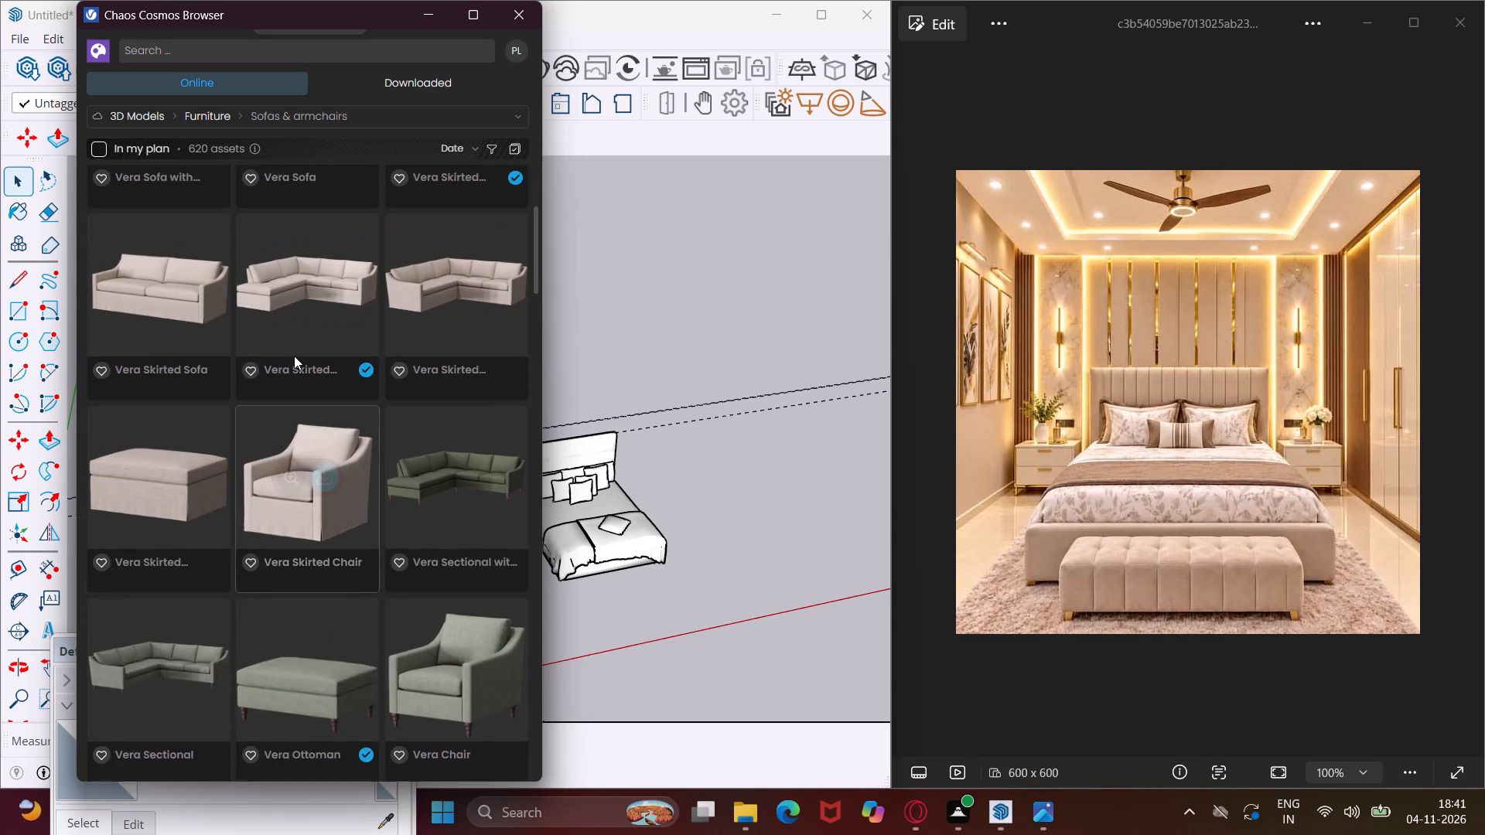
scroll(294, 356, "down", 13)
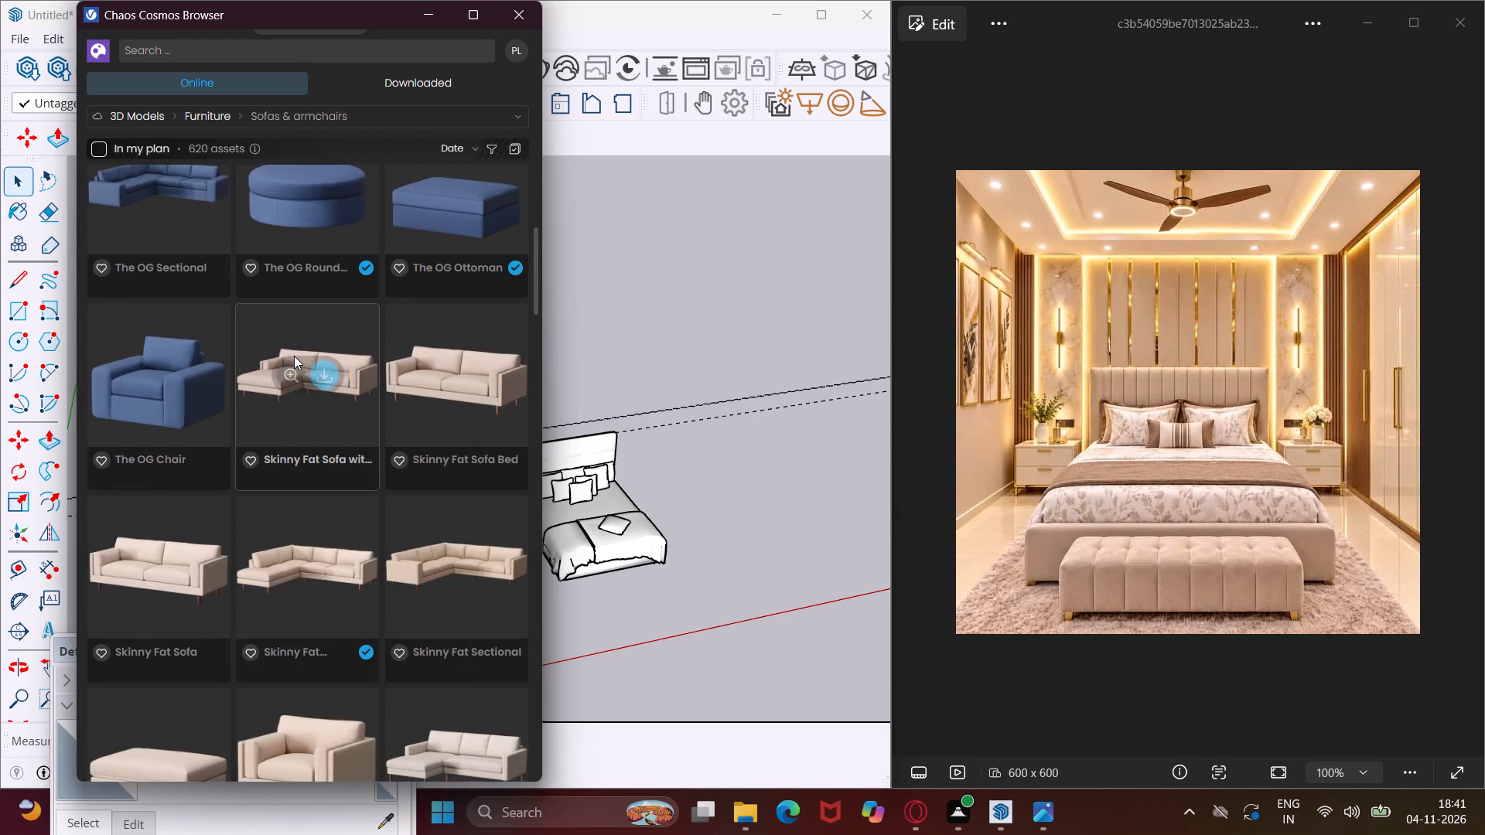
scroll(294, 356, "down", 15)
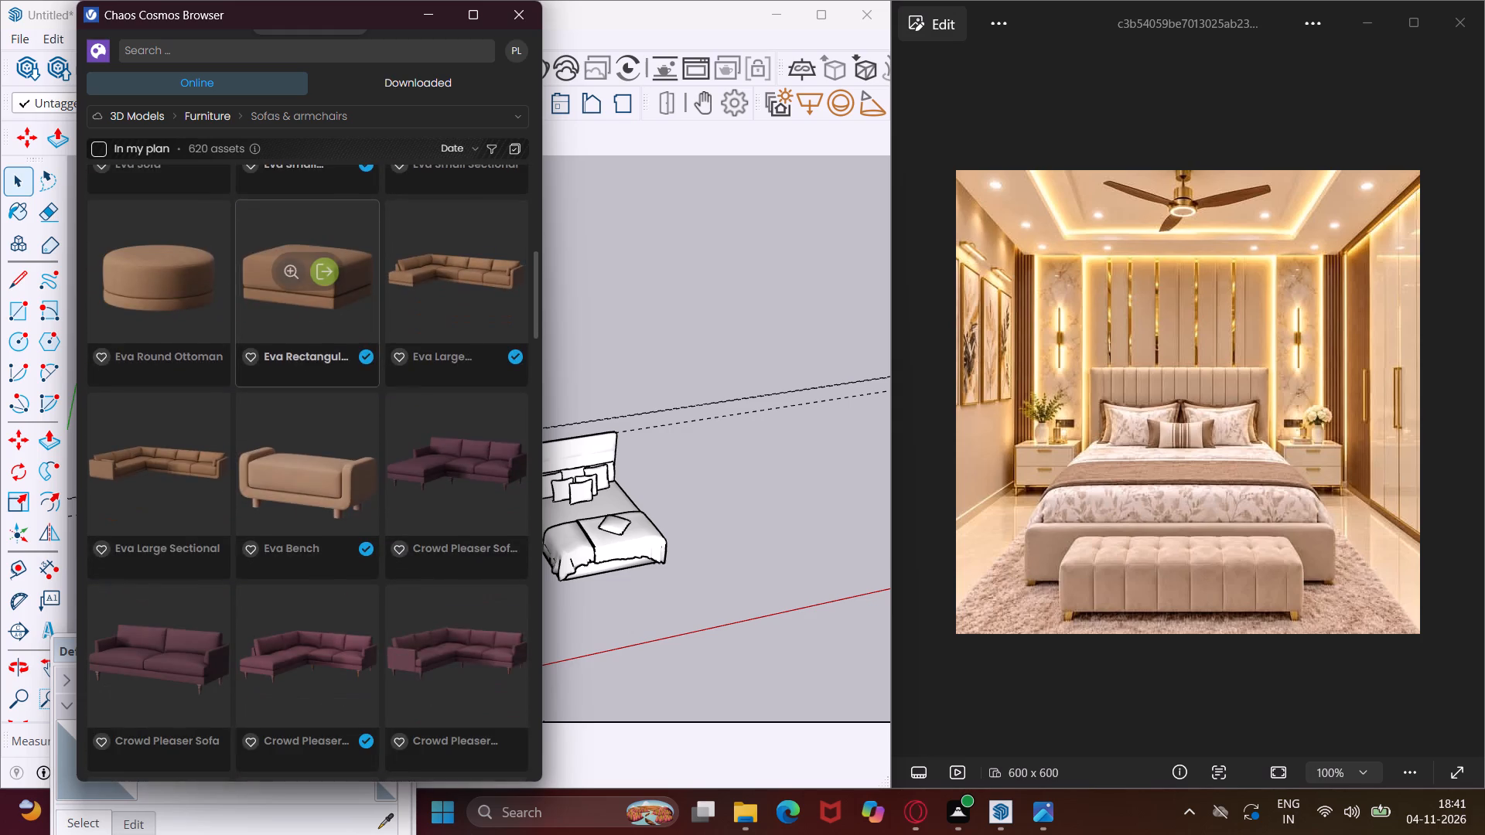
scroll(294, 356, "down", 6)
scroll(294, 356, "up", 4)
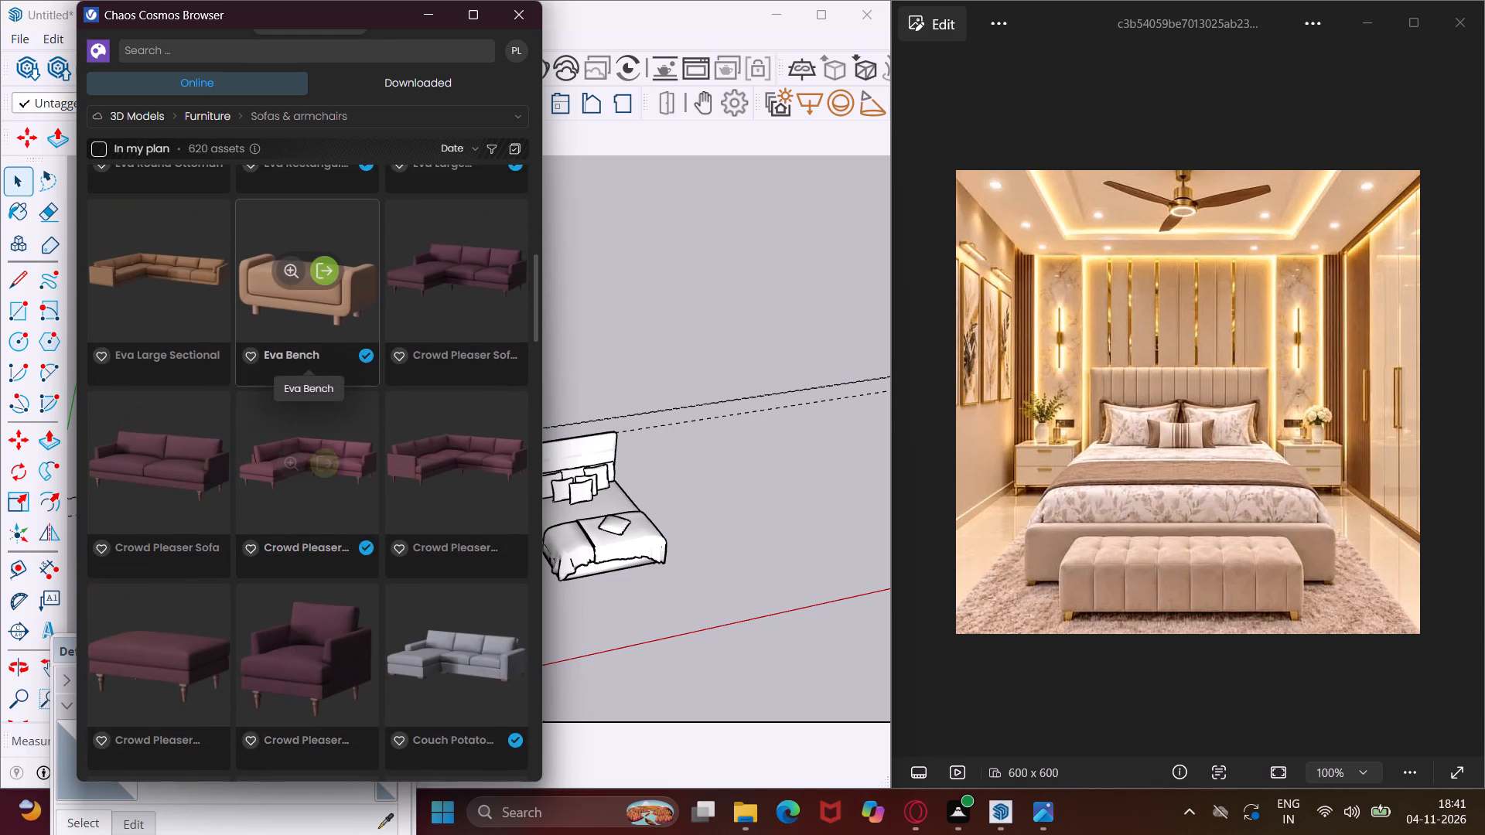
scroll(294, 356, "down", 11)
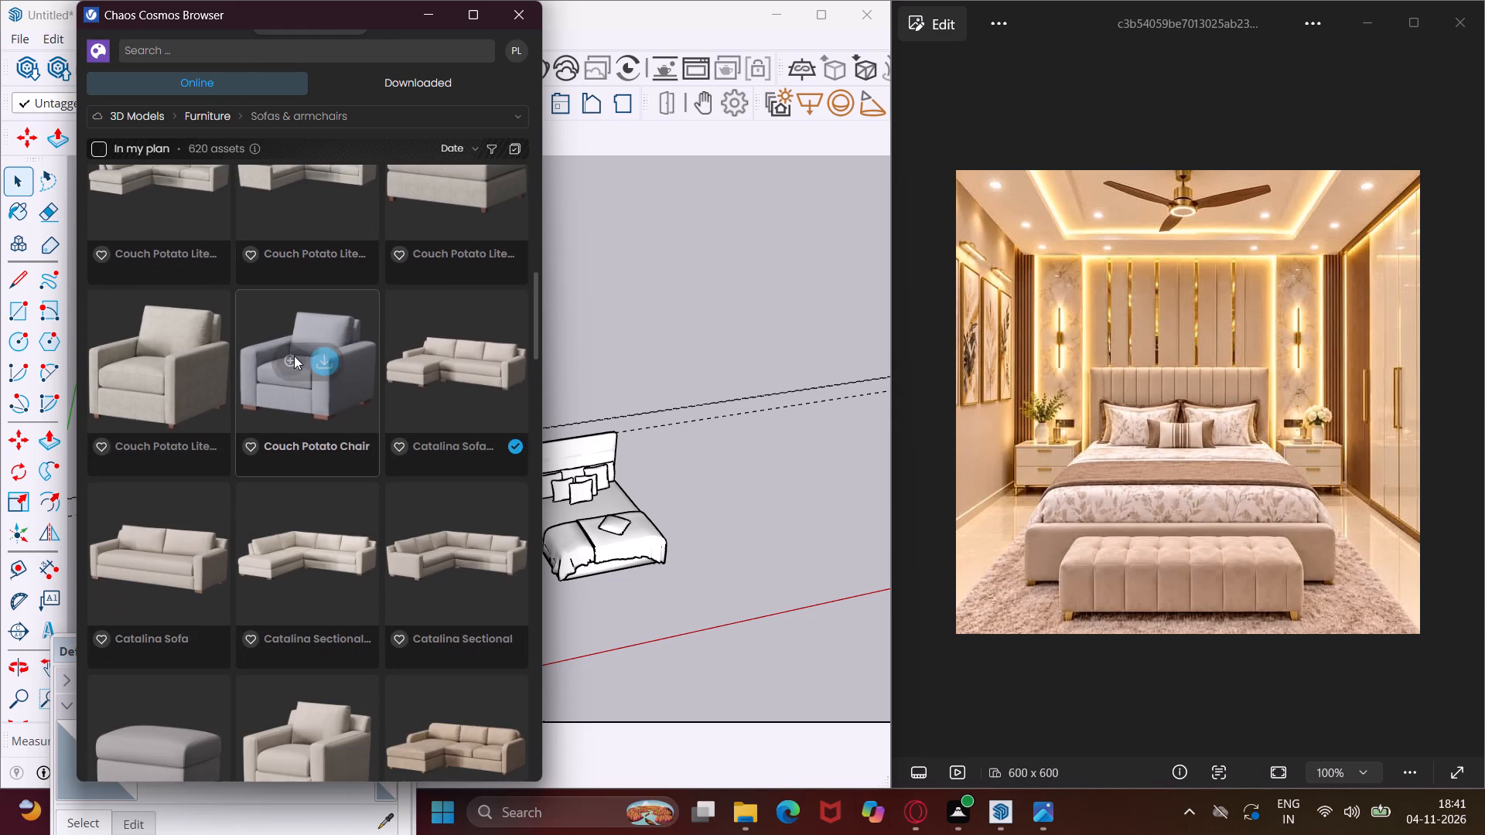
scroll(294, 356, "down", 12)
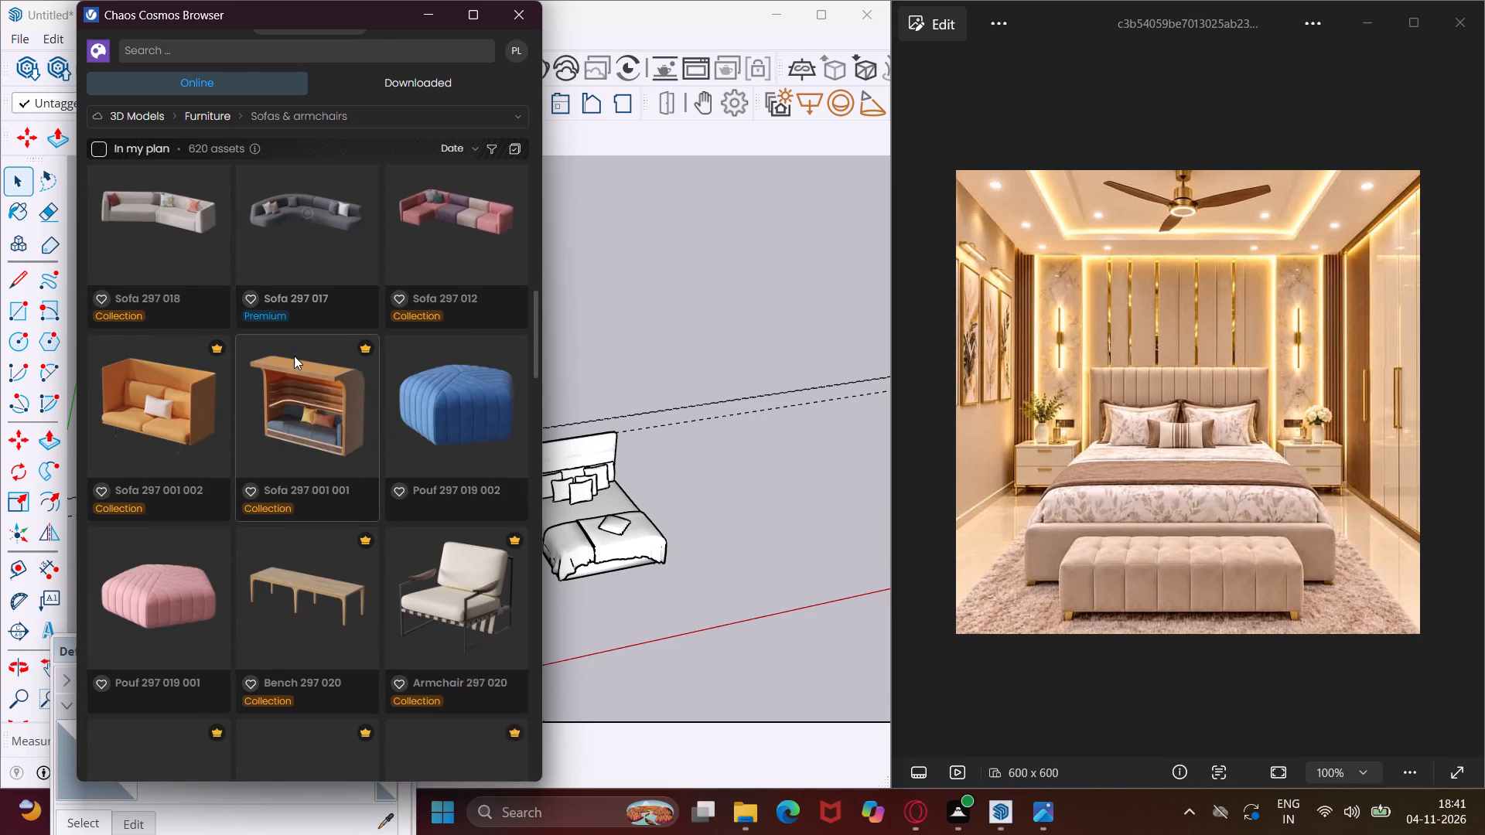
scroll(294, 356, "down", 10)
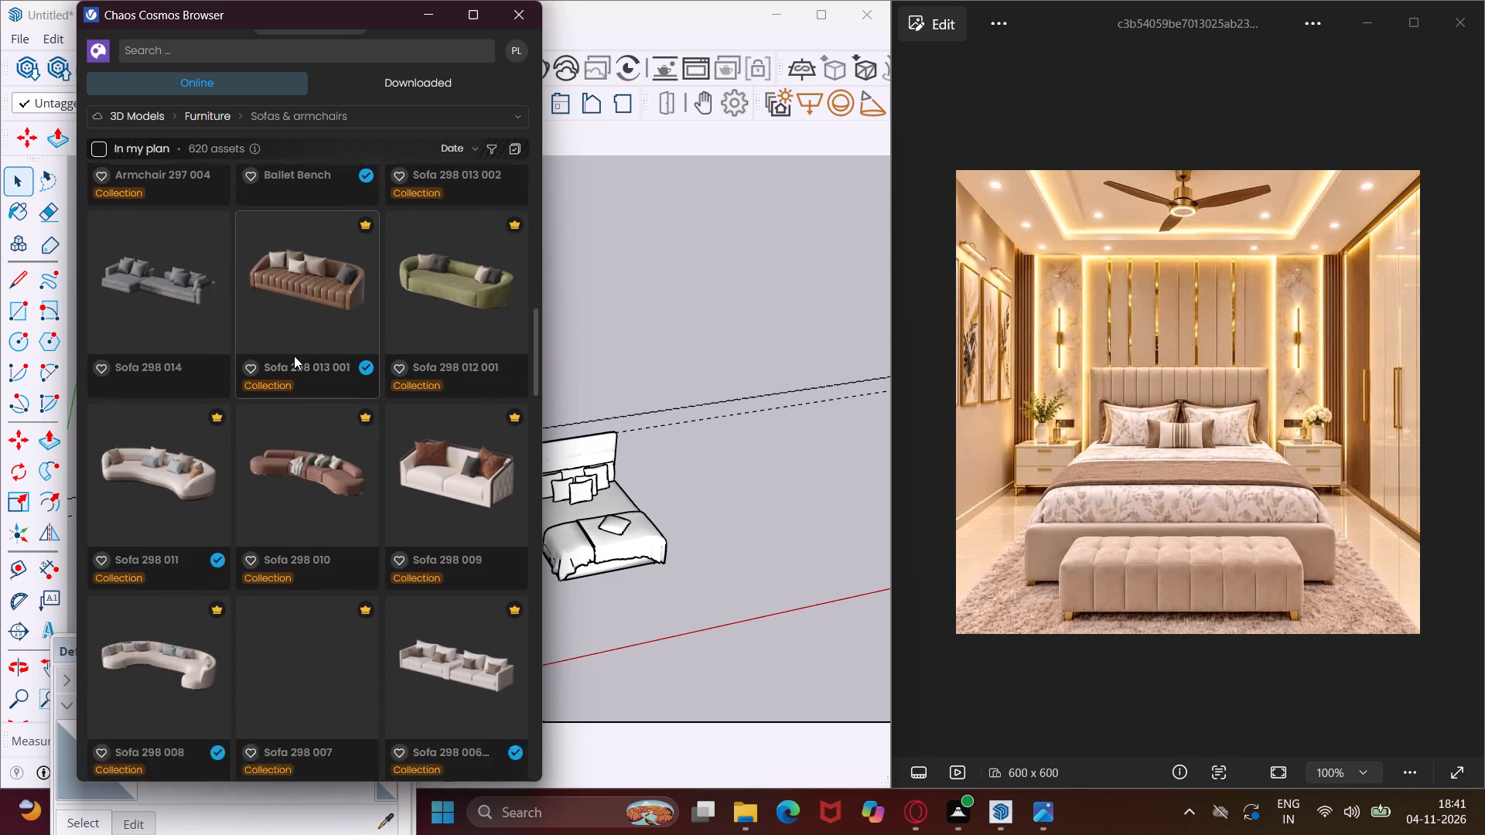
scroll(294, 356, "down", 13)
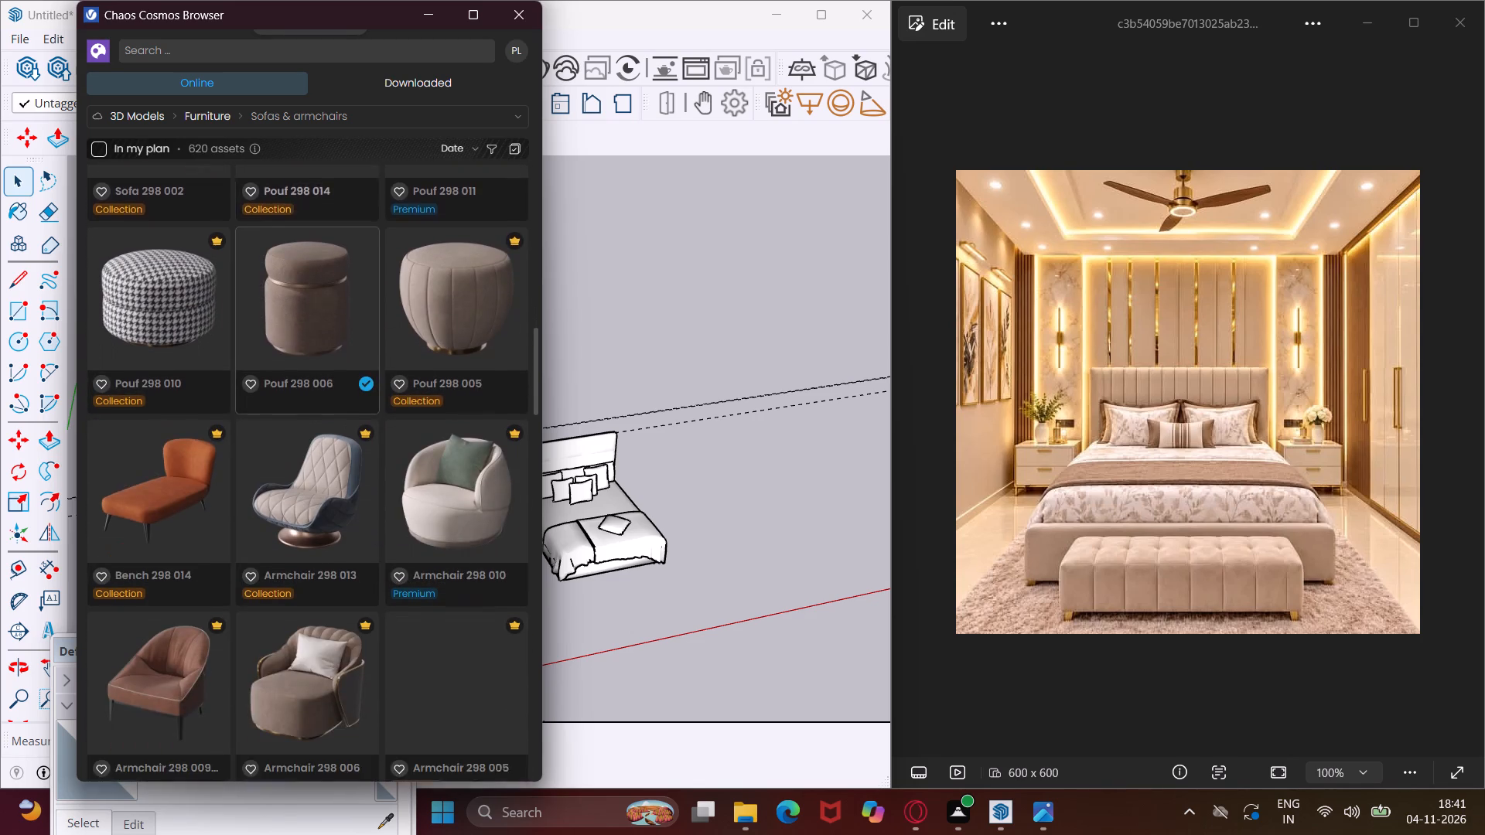
scroll(294, 356, "down", 10)
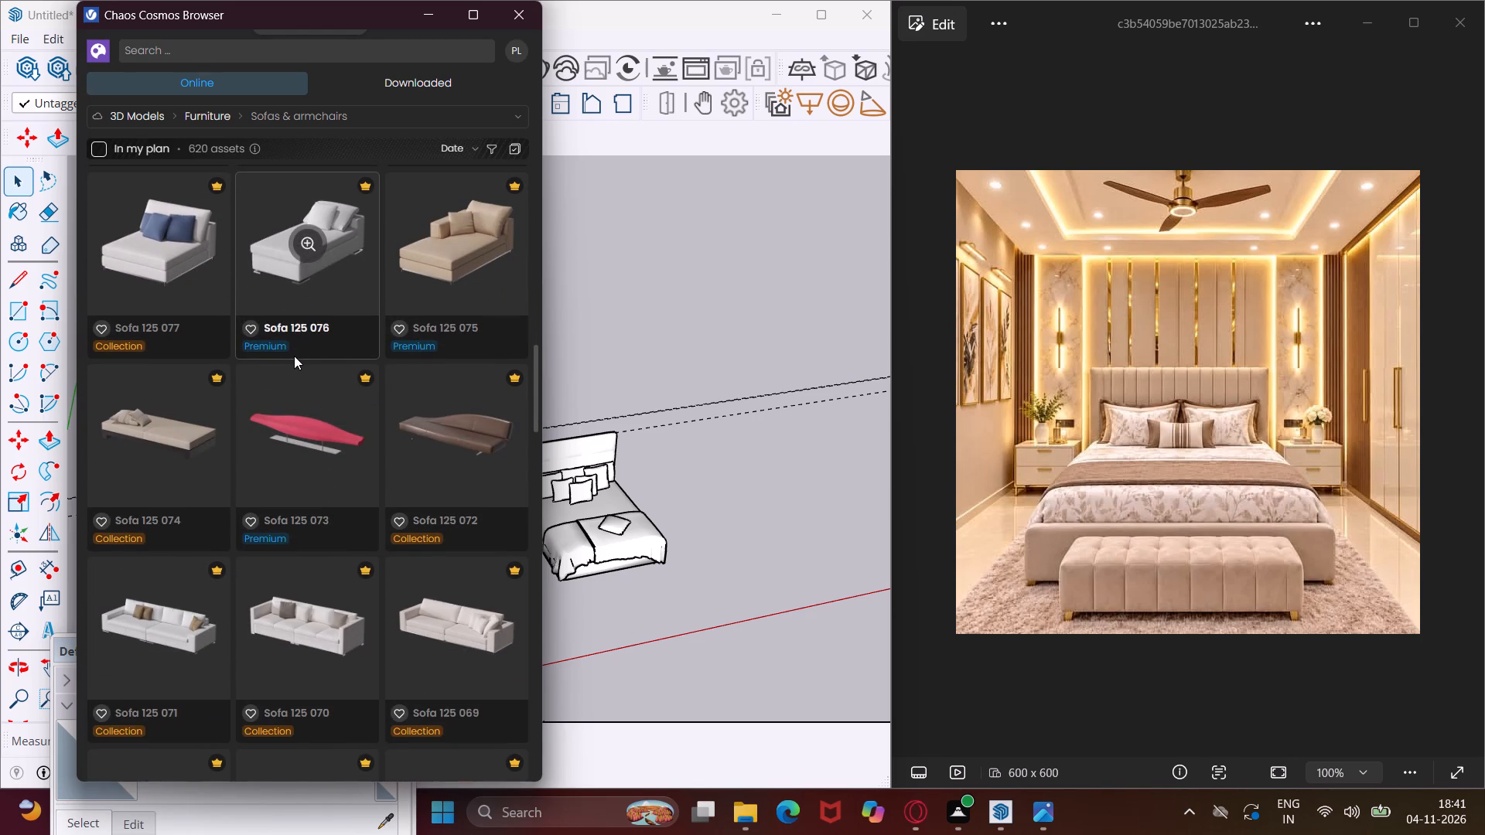
scroll(294, 356, "down", 13)
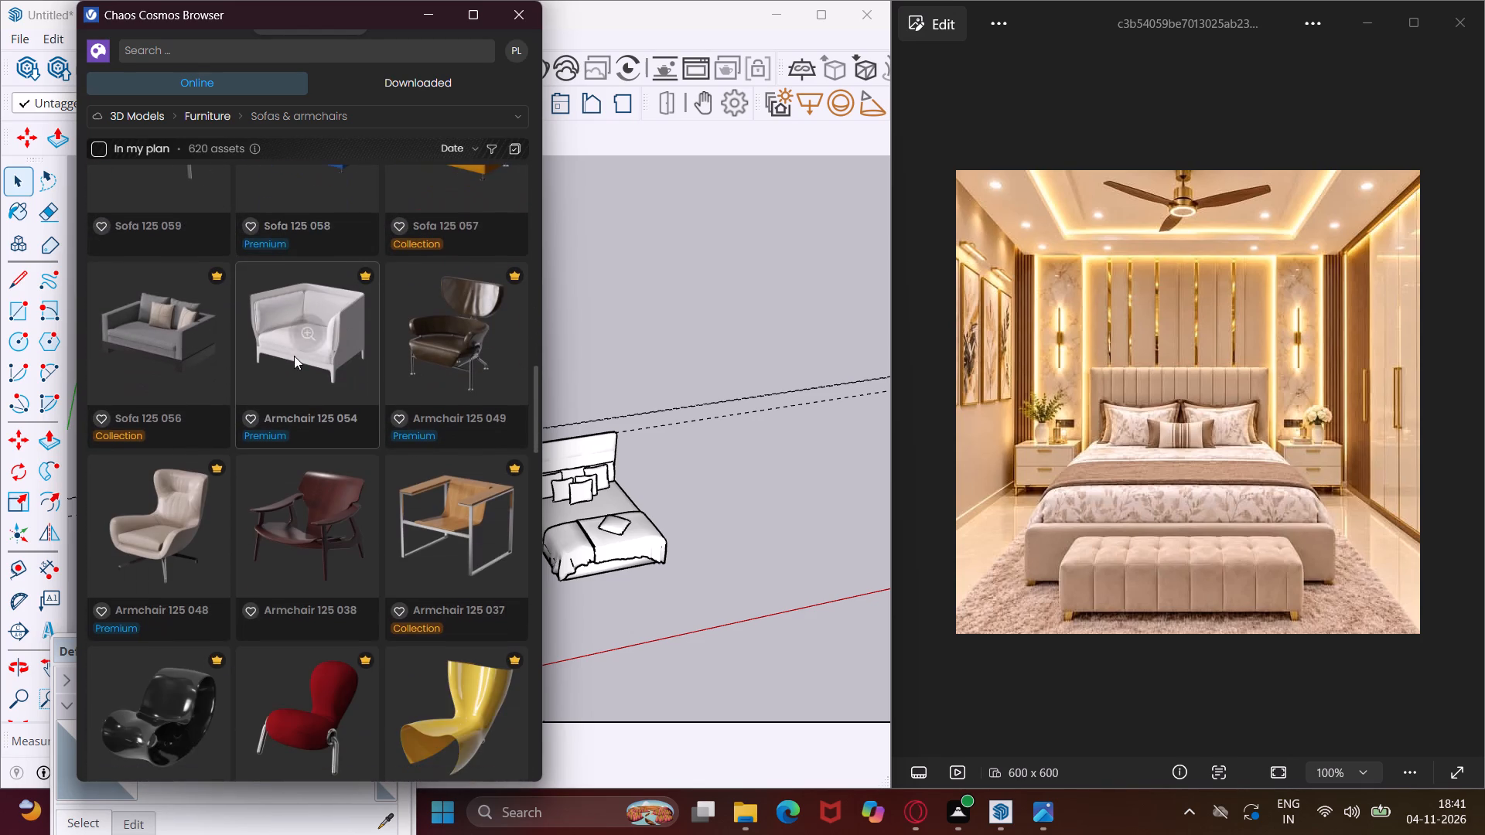
scroll(294, 356, "down", 16)
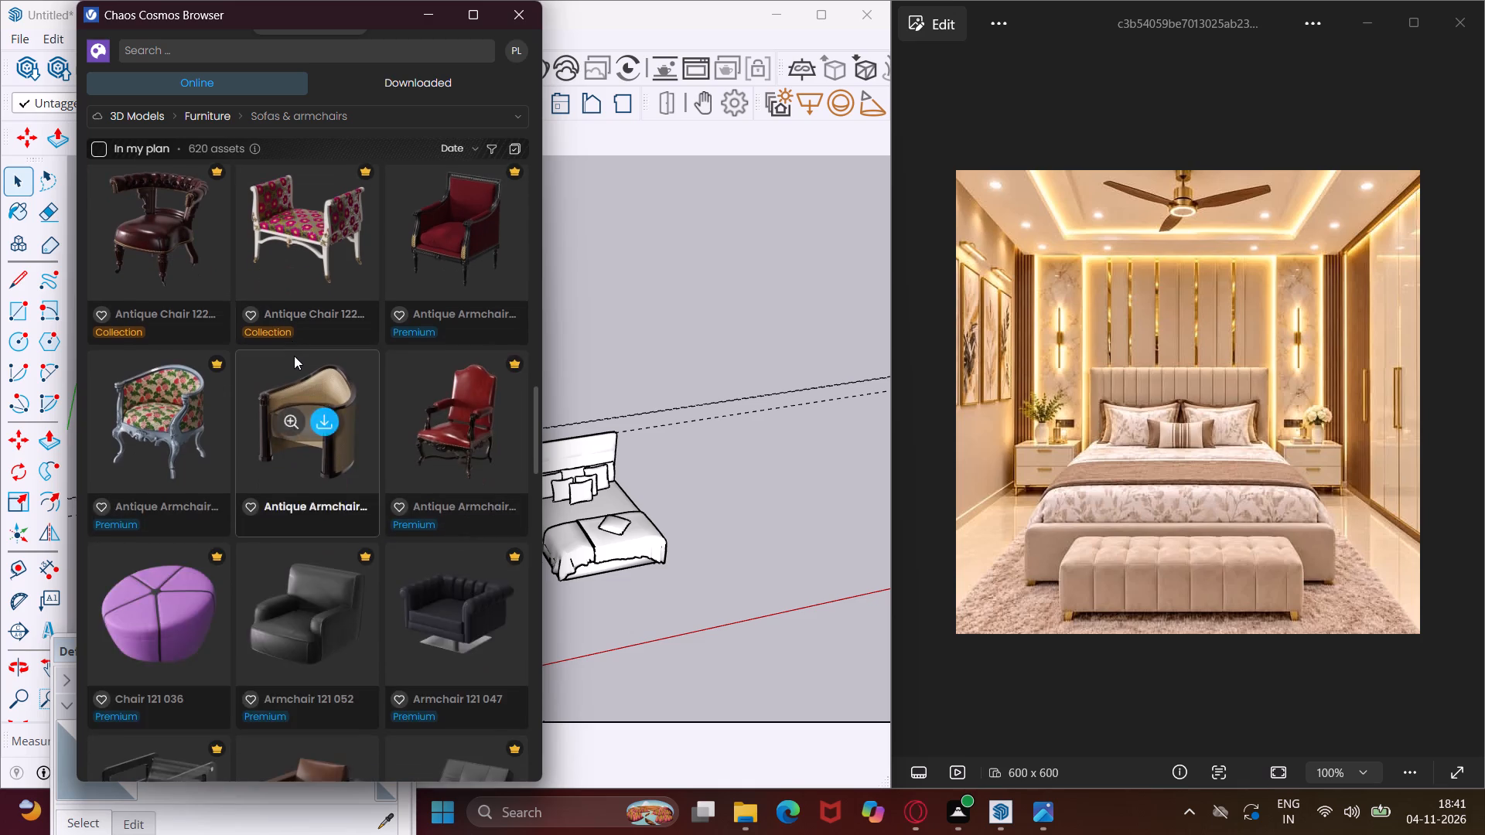
scroll(294, 356, "down", 17)
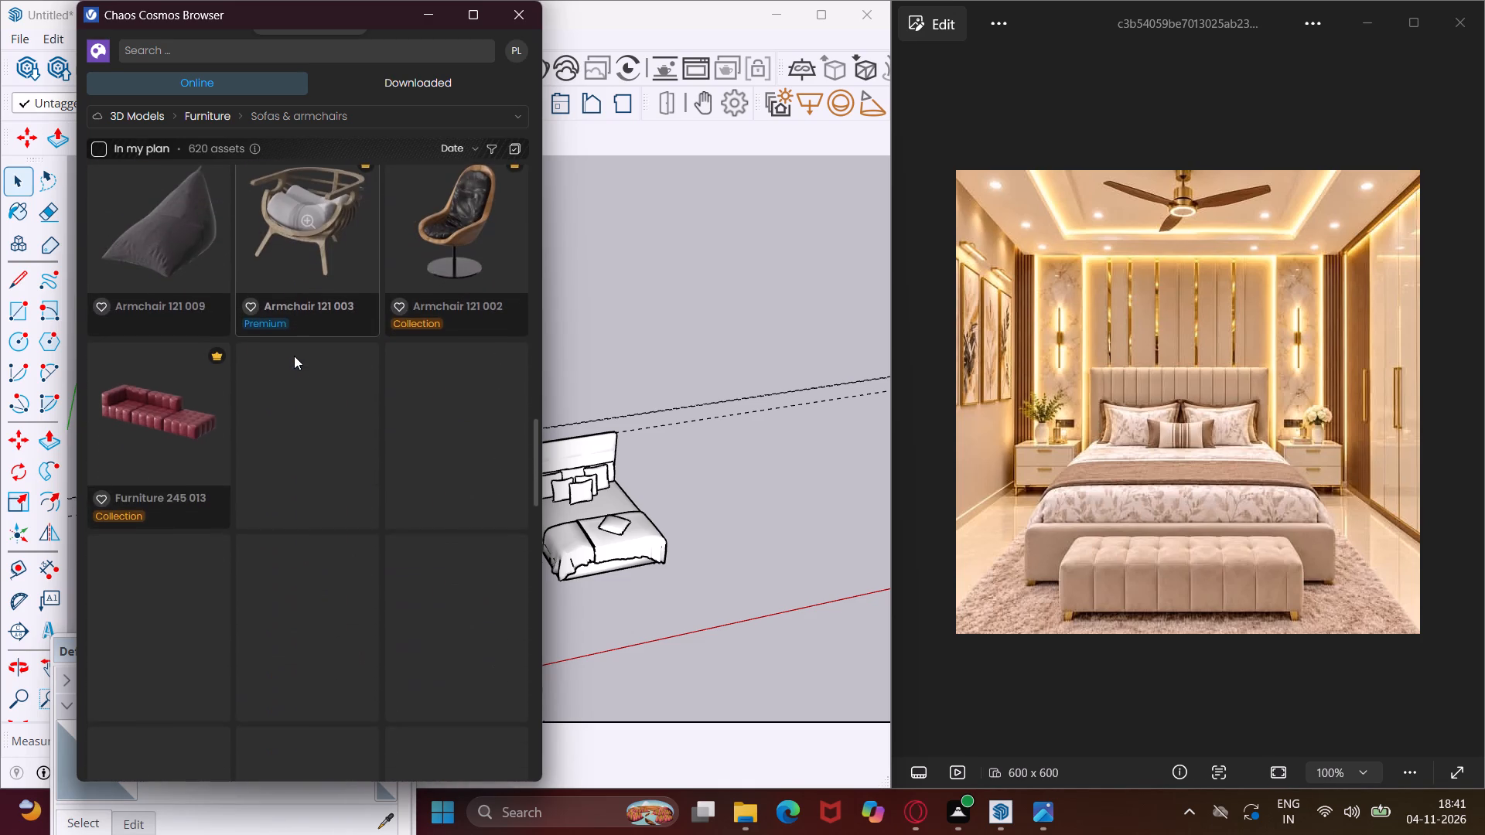
scroll(294, 356, "down", 12)
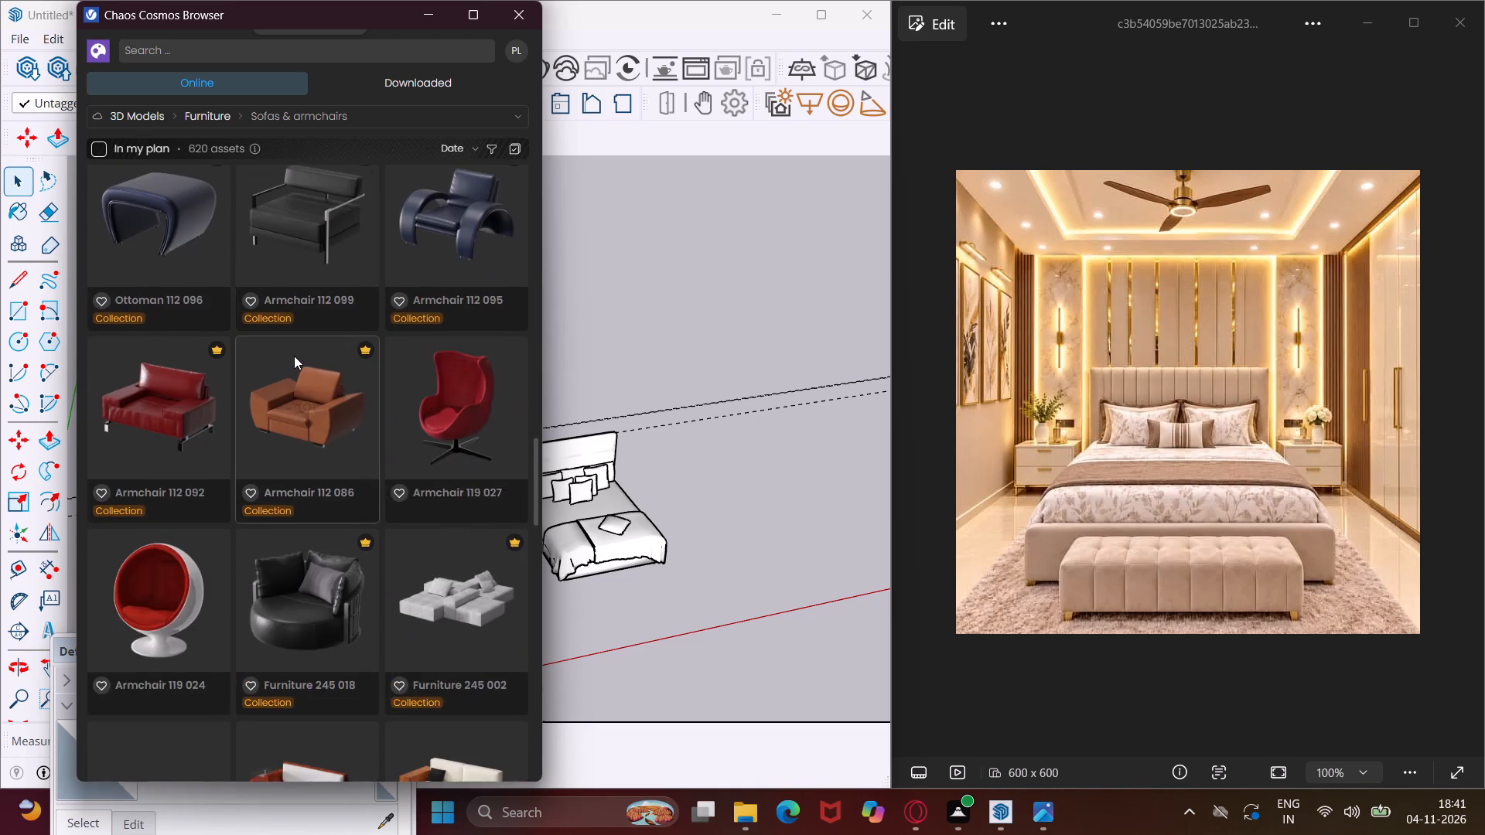
scroll(294, 356, "down", 16)
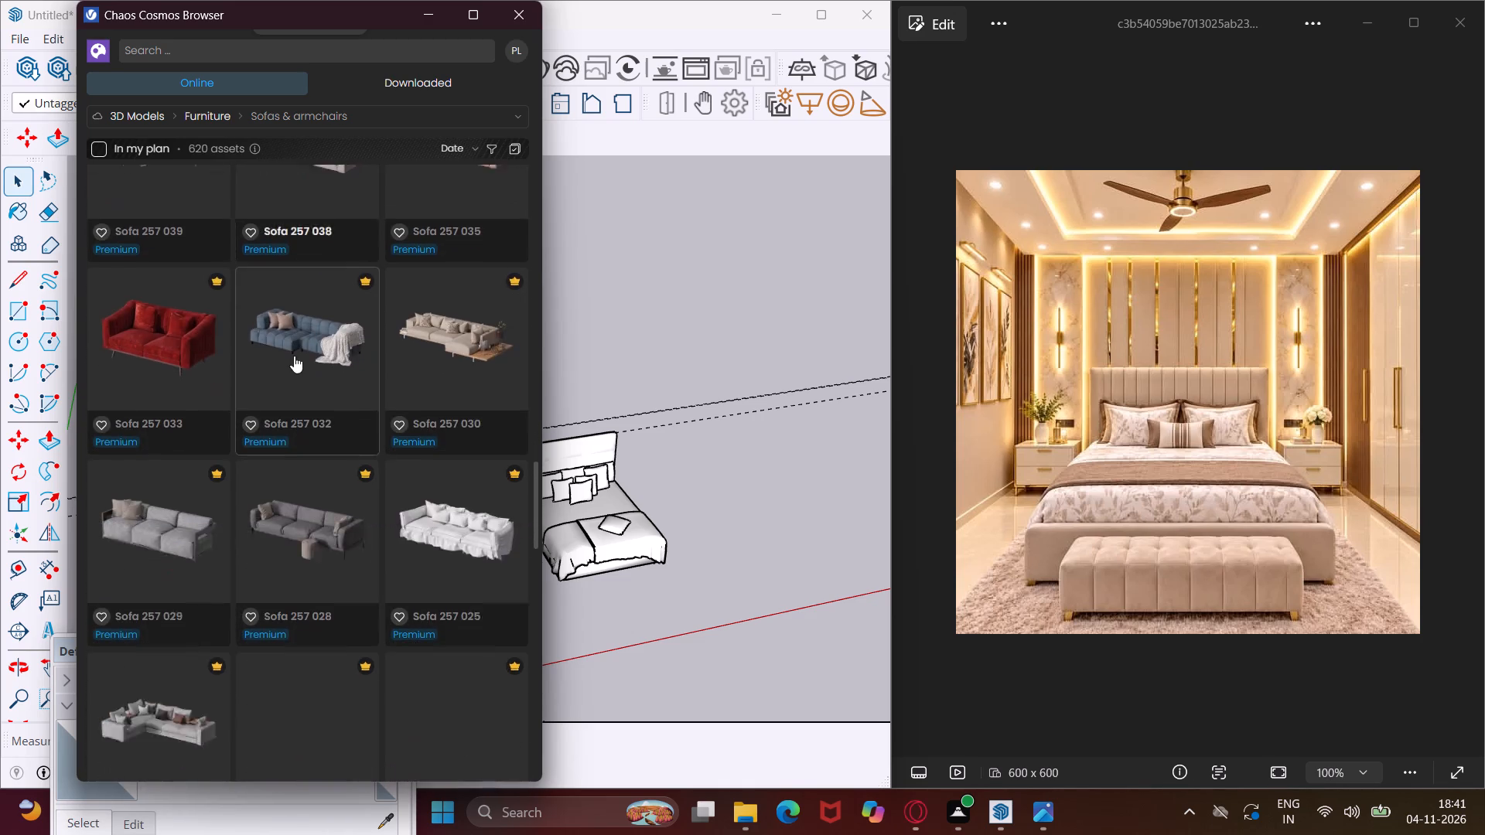
scroll(294, 356, "down", 14)
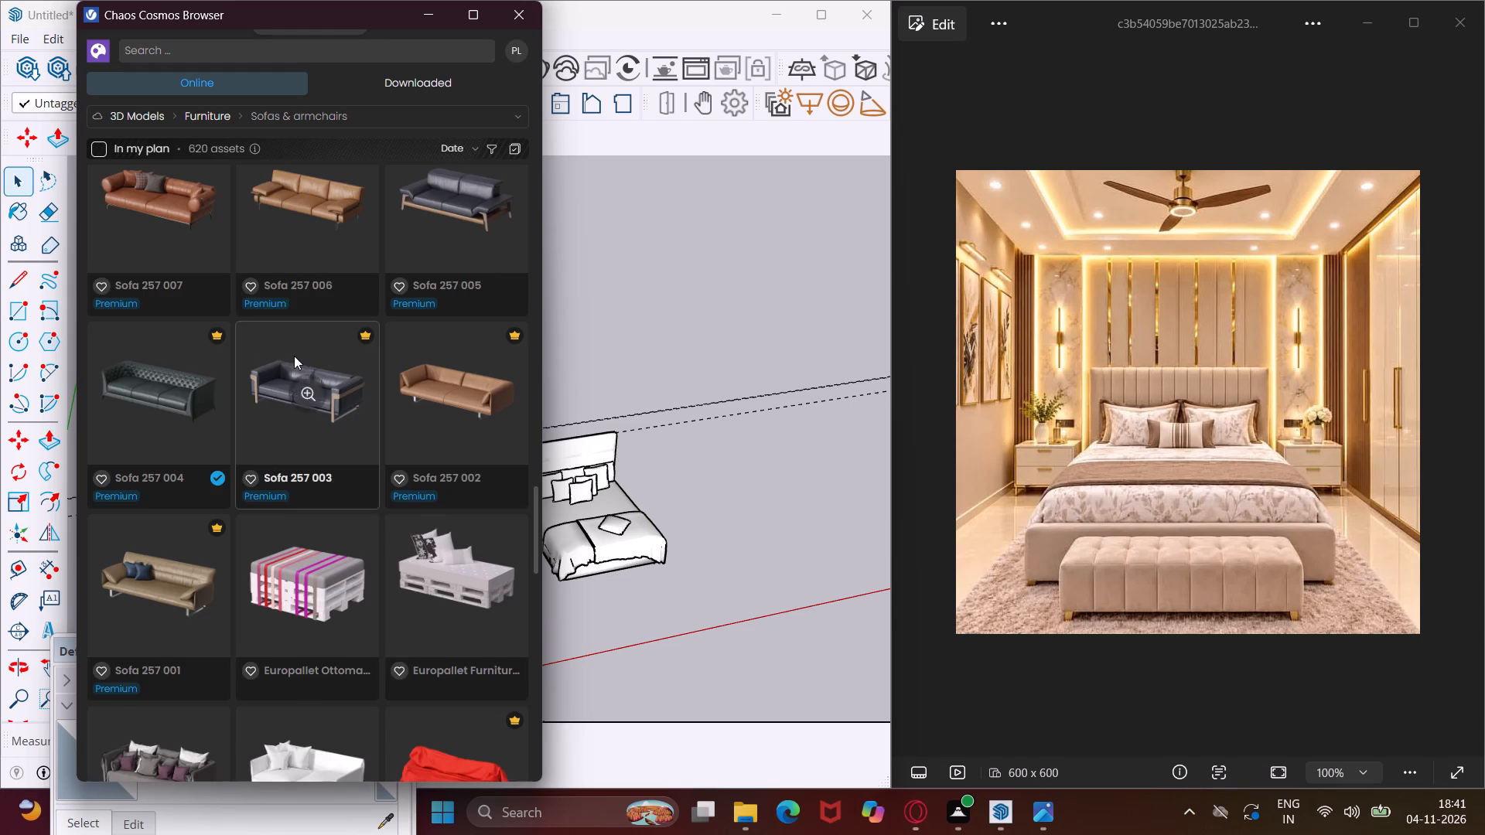
scroll(294, 356, "down", 12)
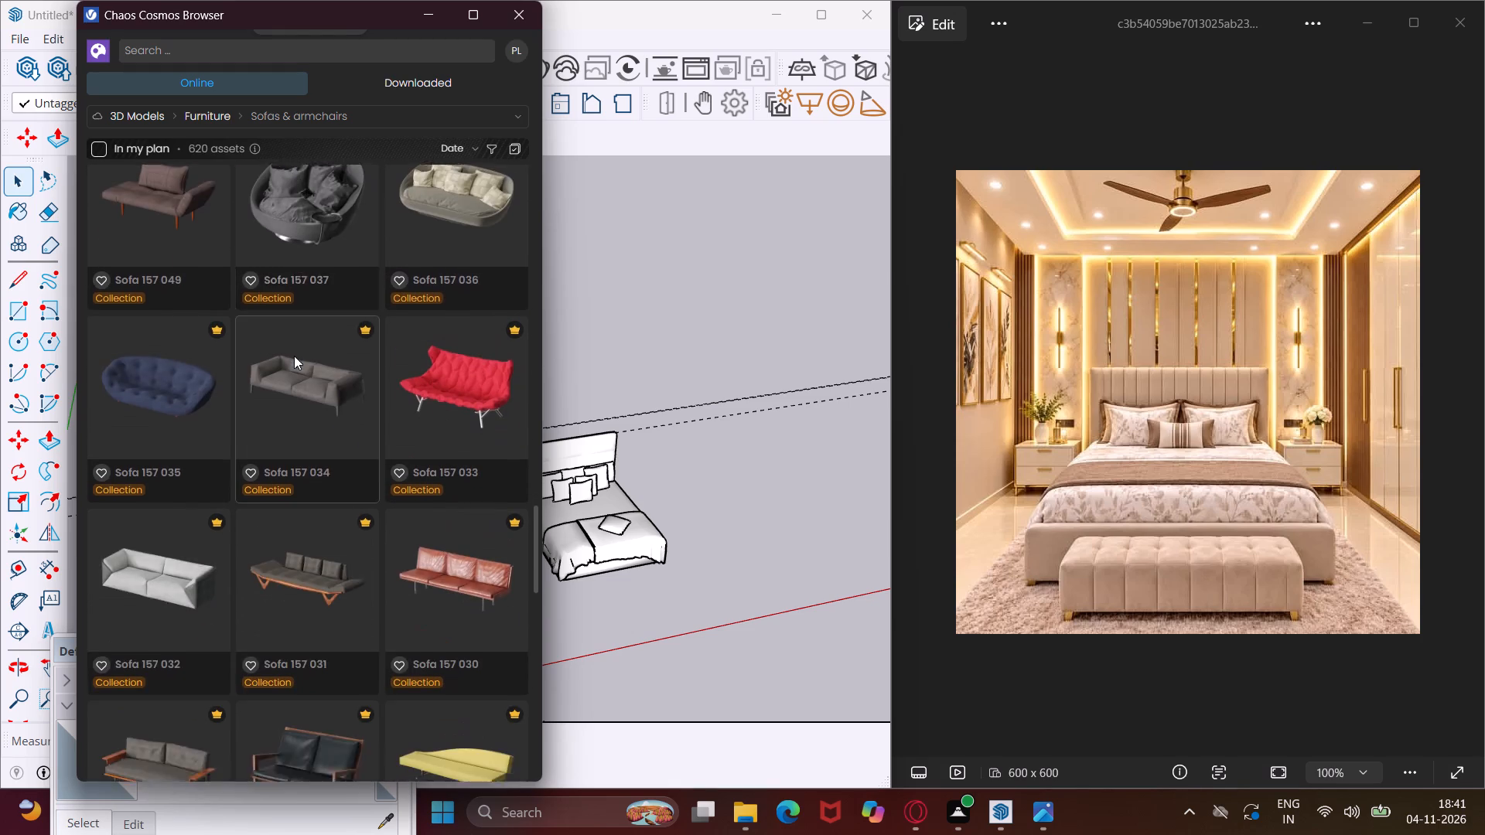
scroll(294, 356, "down", 12)
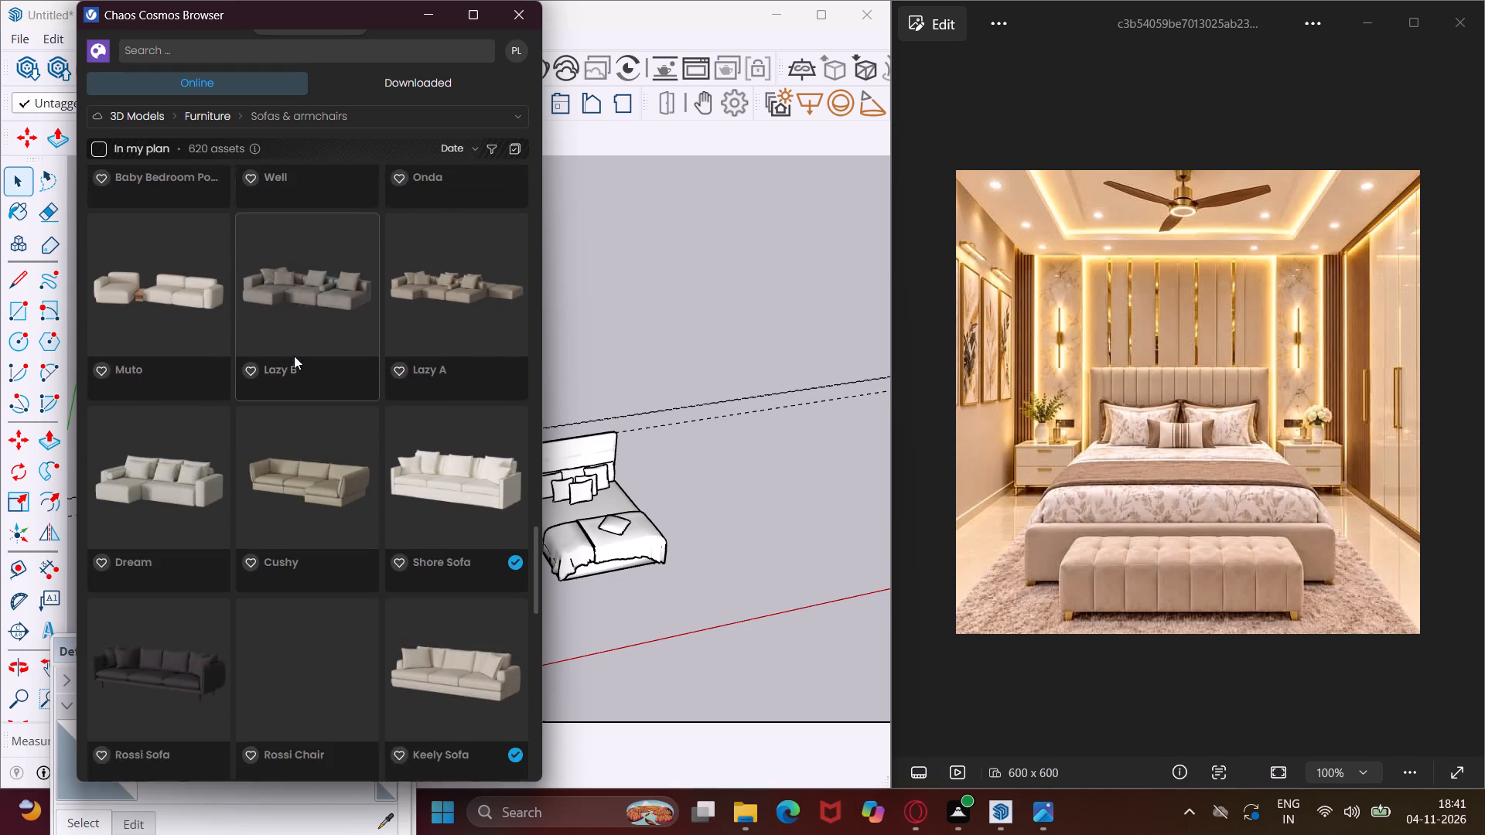
scroll(294, 356, "down", 15)
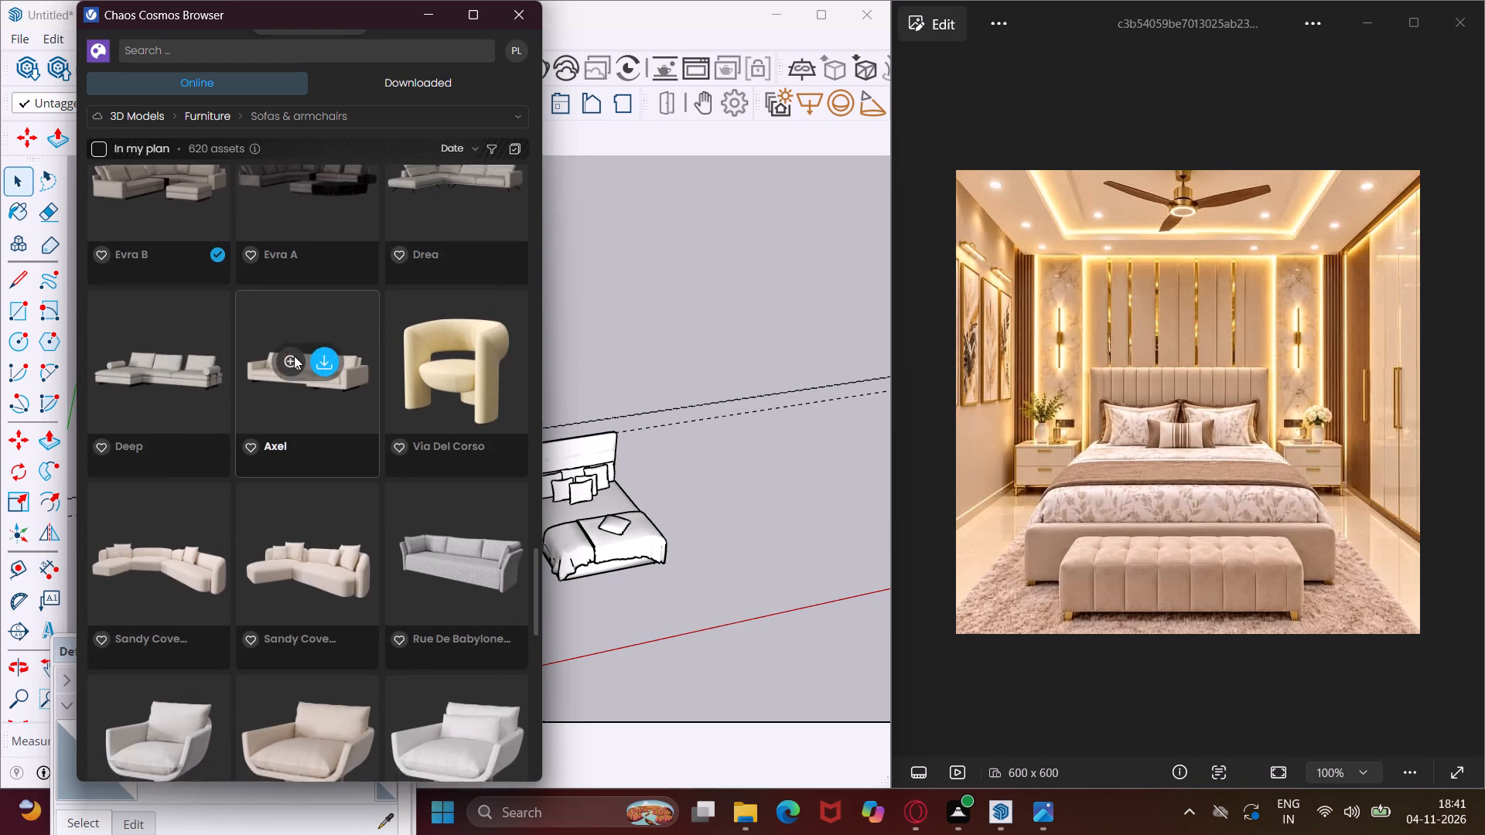
scroll(294, 356, "down", 12)
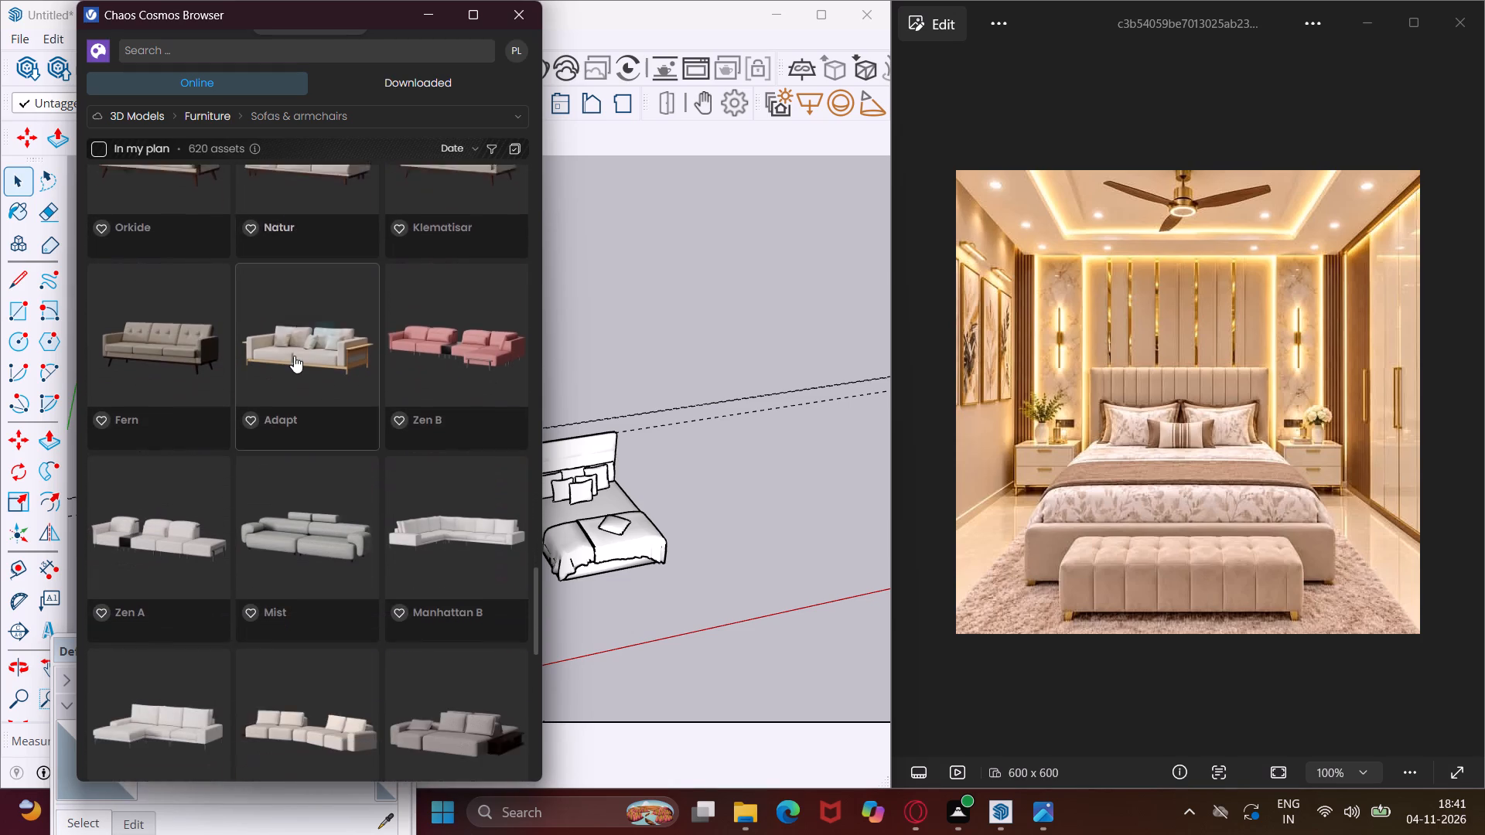
scroll(294, 356, "down", 7)
scroll(294, 356, "up", 1)
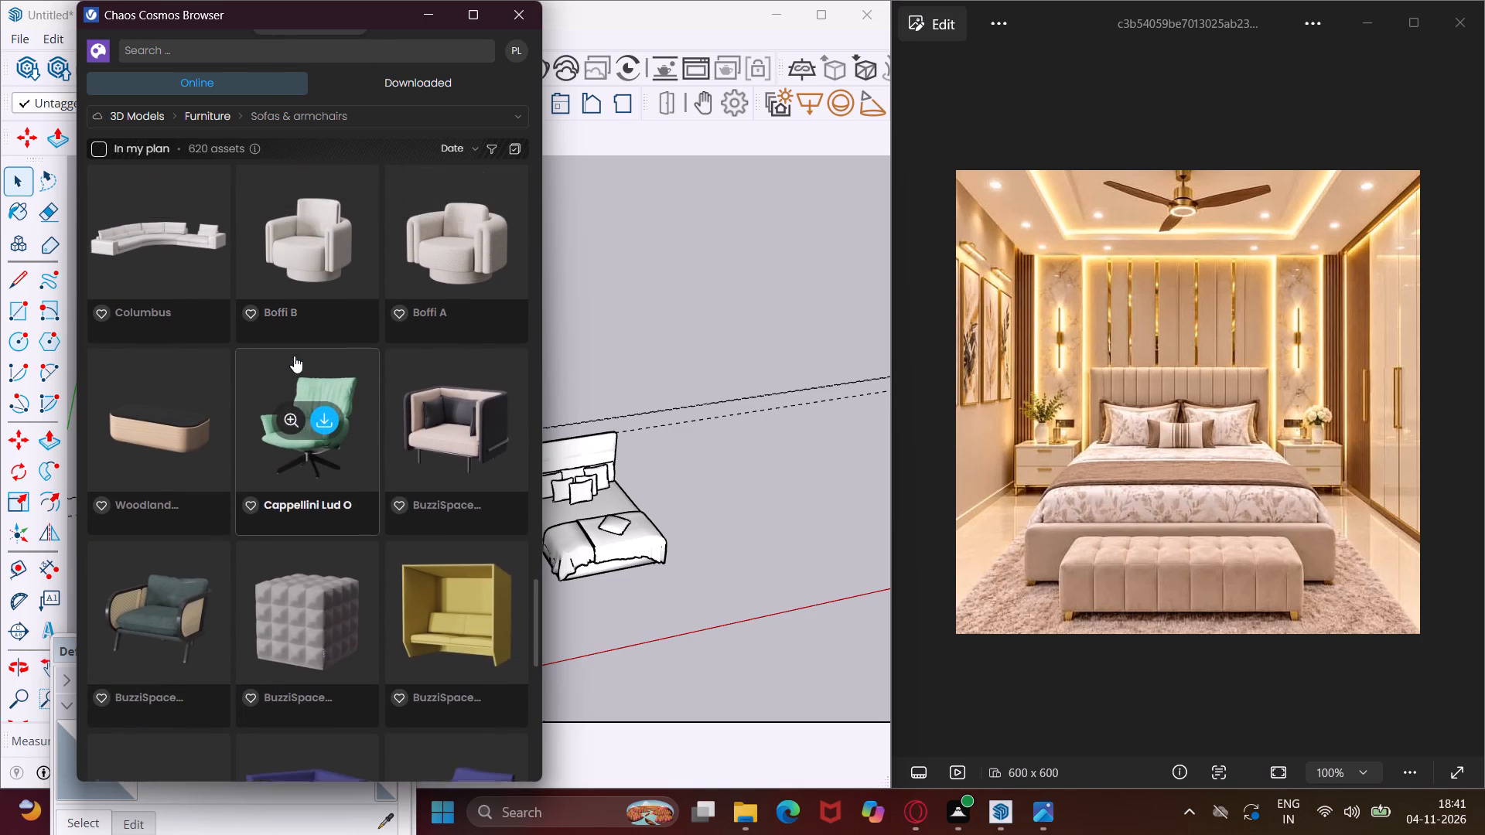
scroll(294, 356, "up", 2)
scroll(294, 356, "down", 9)
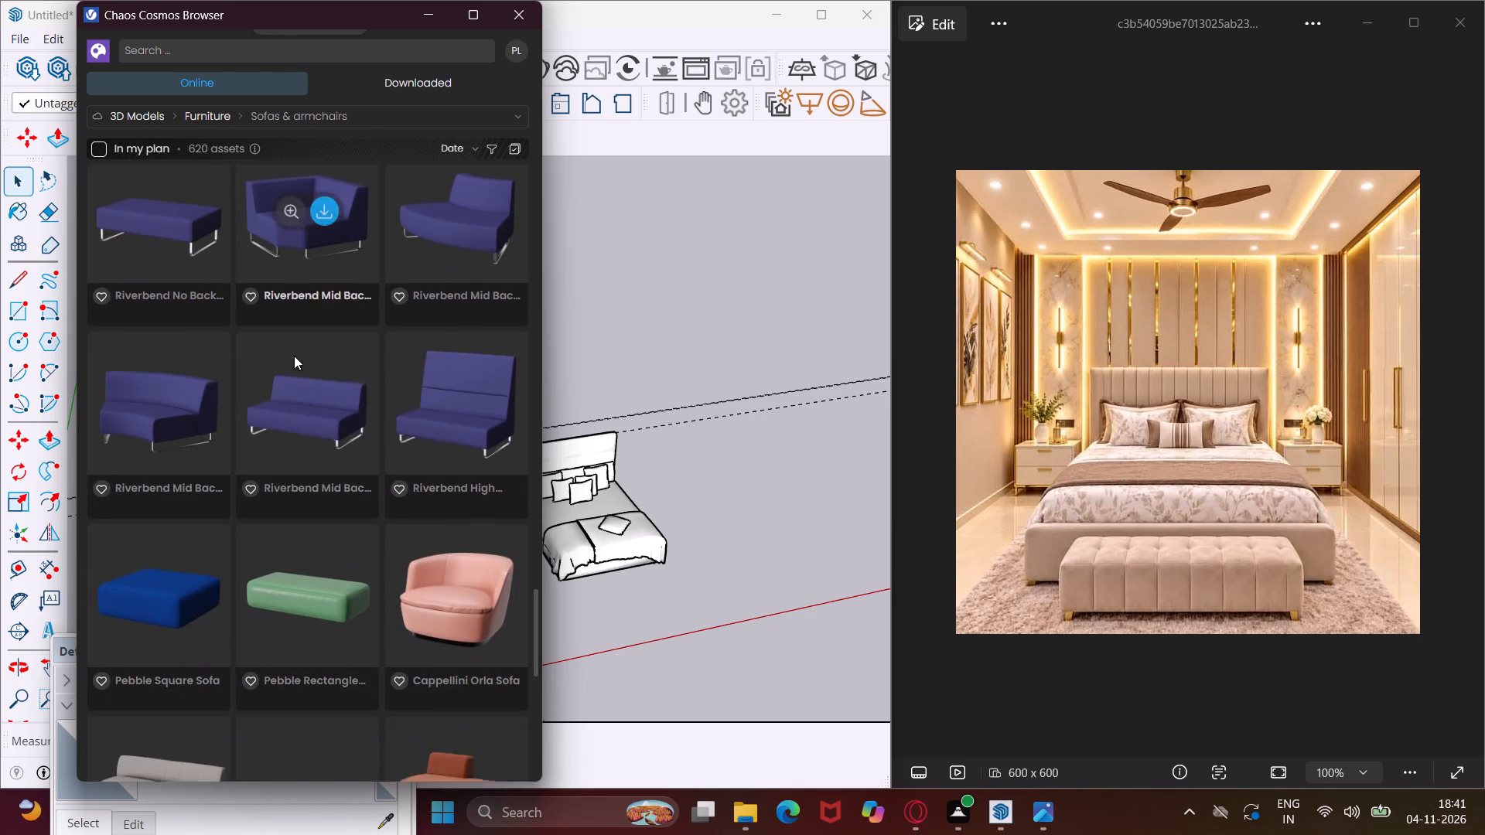
scroll(294, 356, "down", 12)
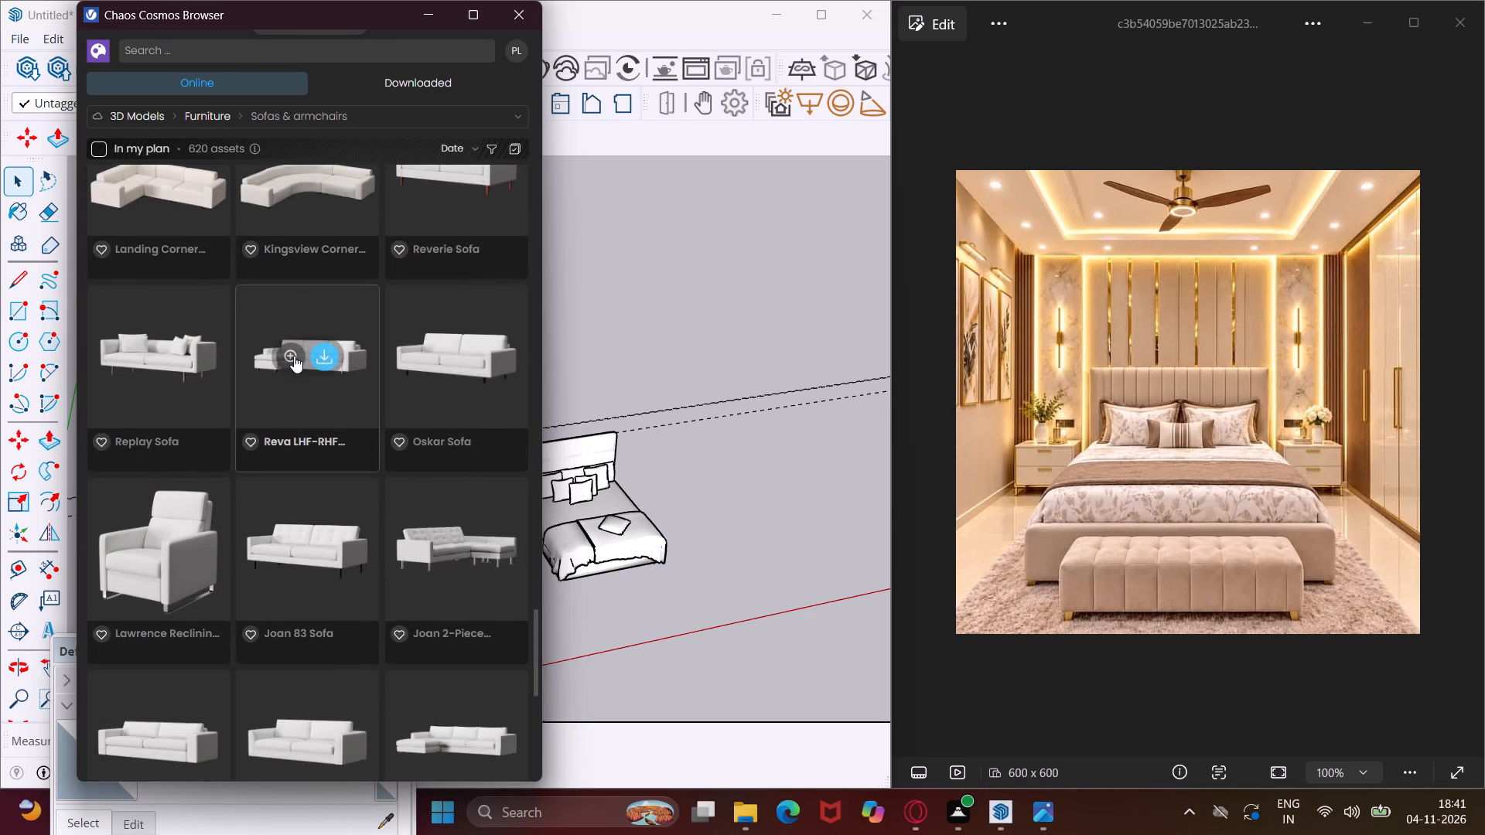
scroll(294, 356, "up", 5)
scroll(294, 356, "down", 13)
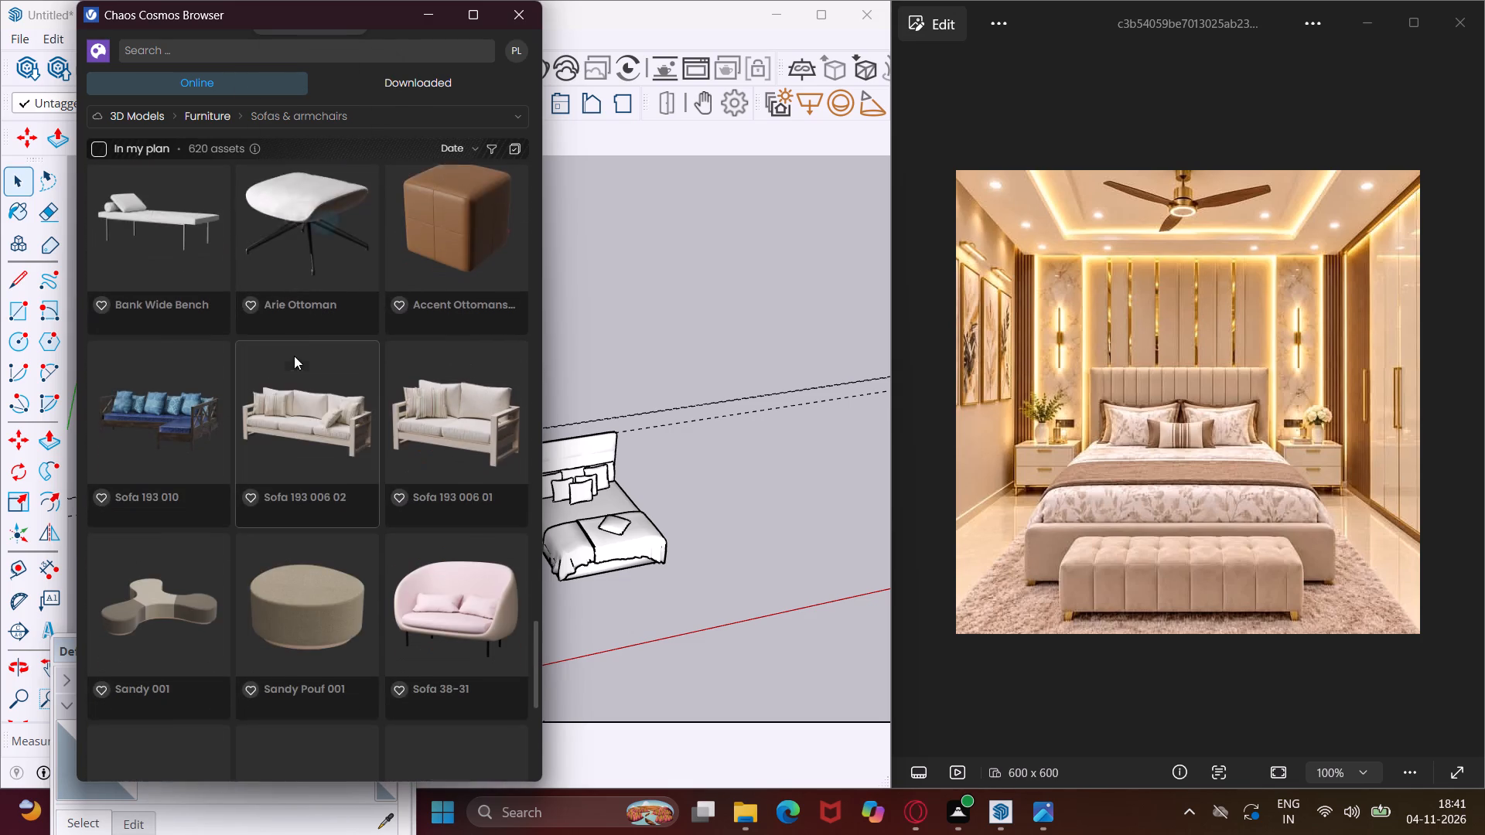
scroll(294, 356, "down", 17)
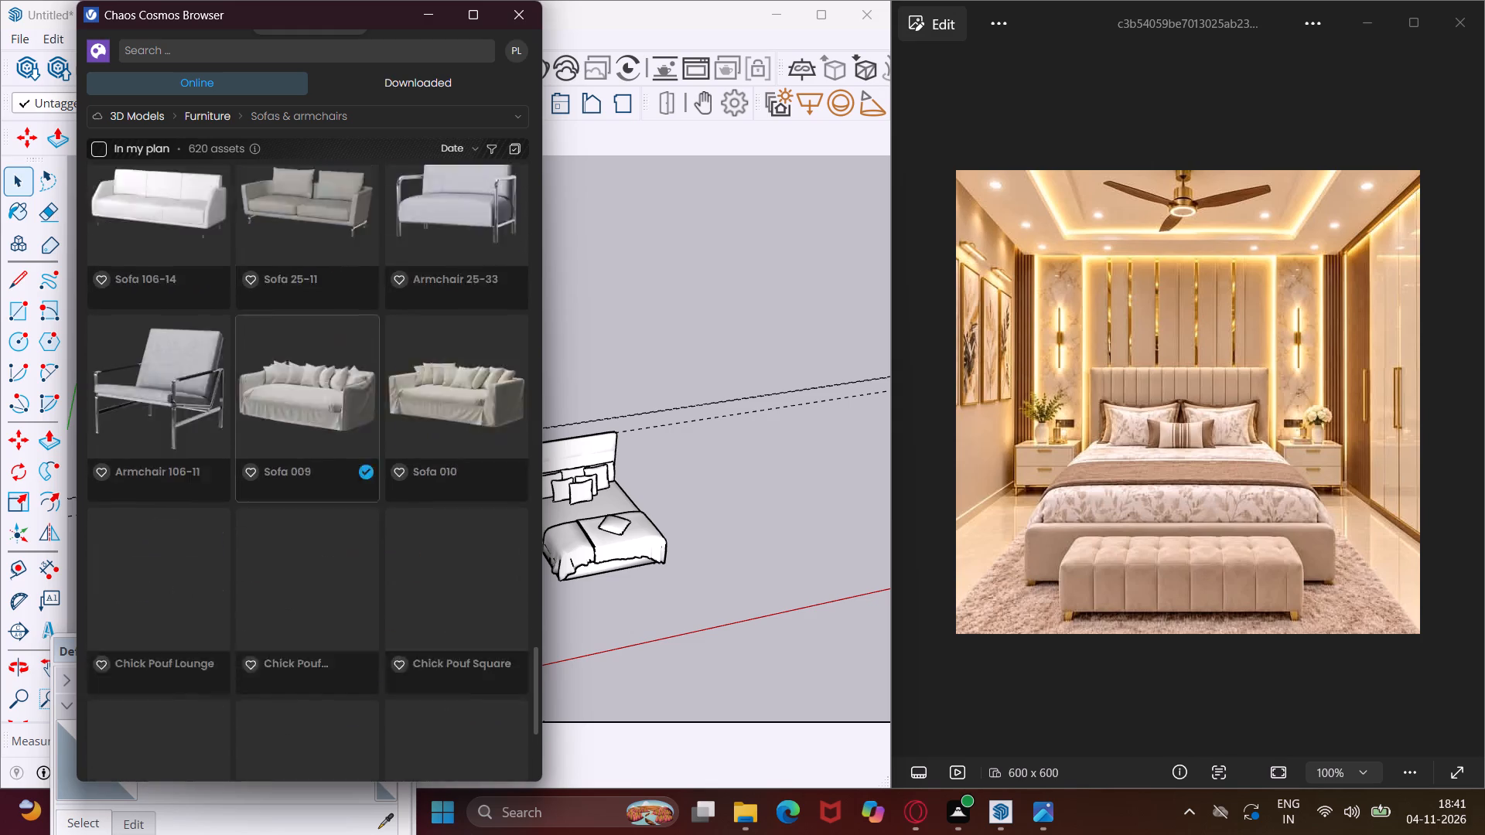
scroll(294, 356, "down", 13)
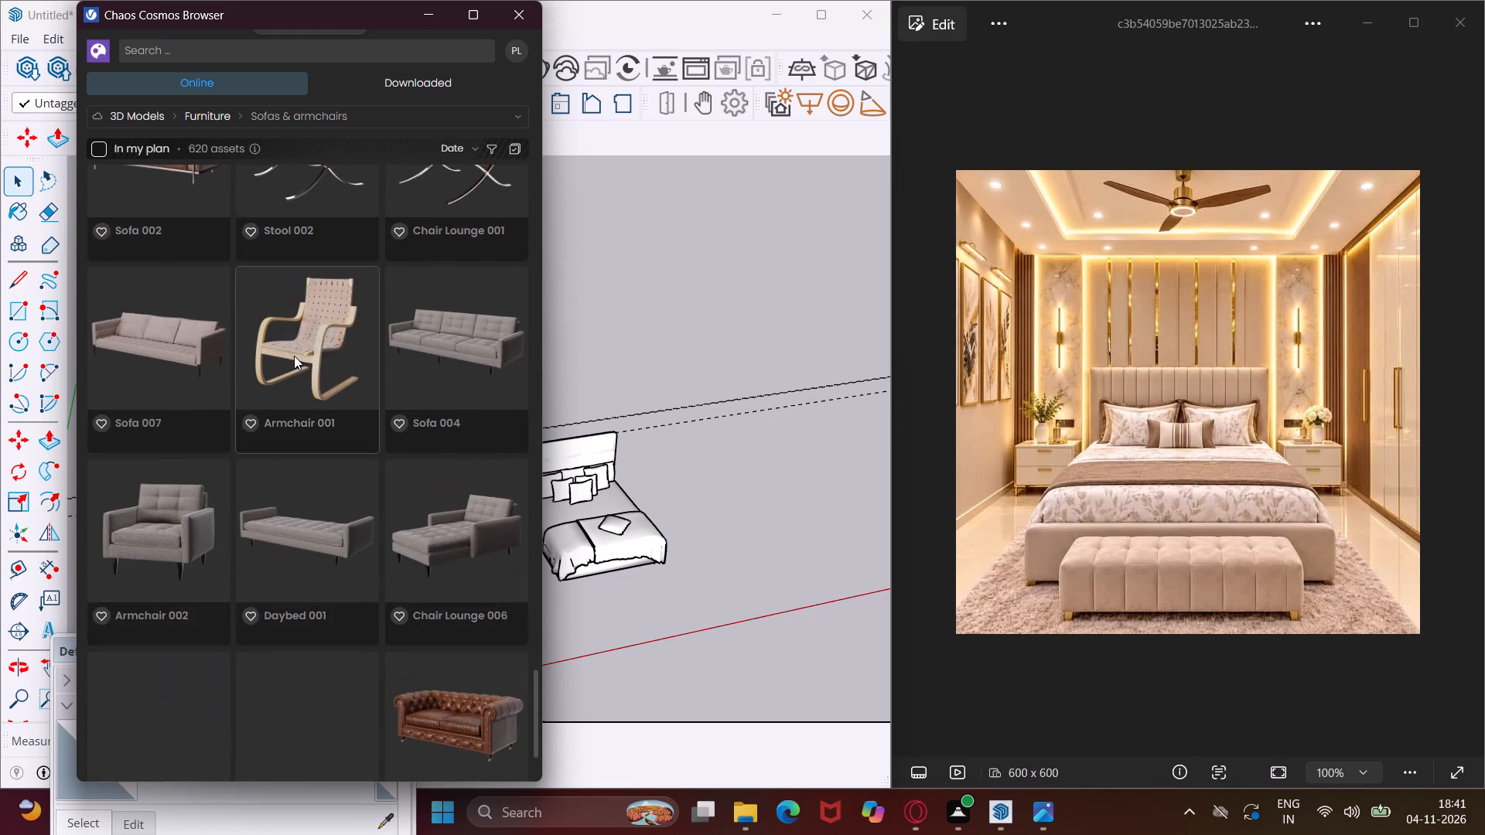
Look through the downloaded Chaos Cosmos Sofas & armchairs models for a bench resembling the reference image's tufted bed-end bench.
left_click(430, 83)
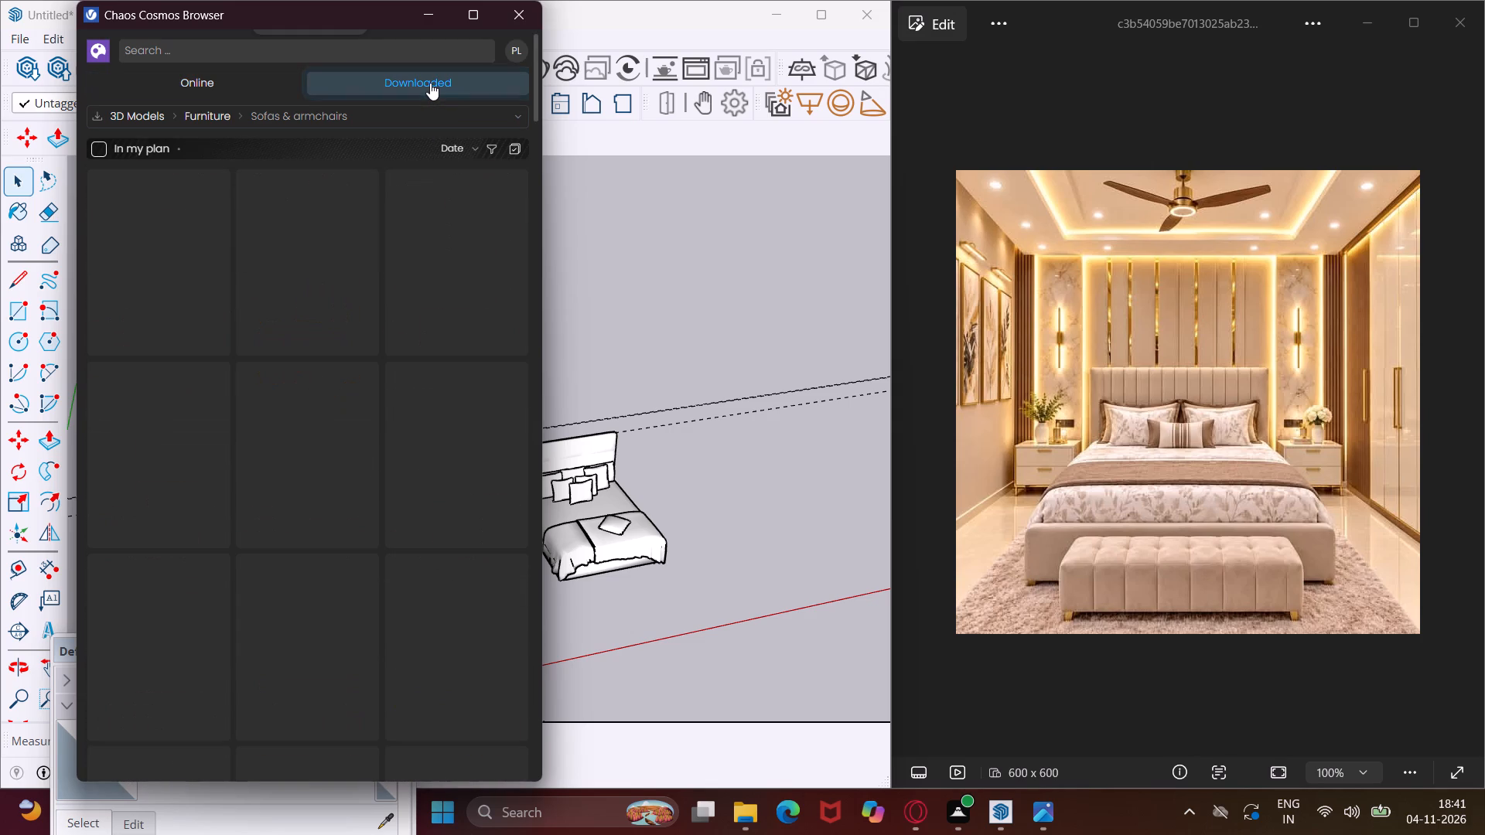
scroll(302, 305, "down", 1)
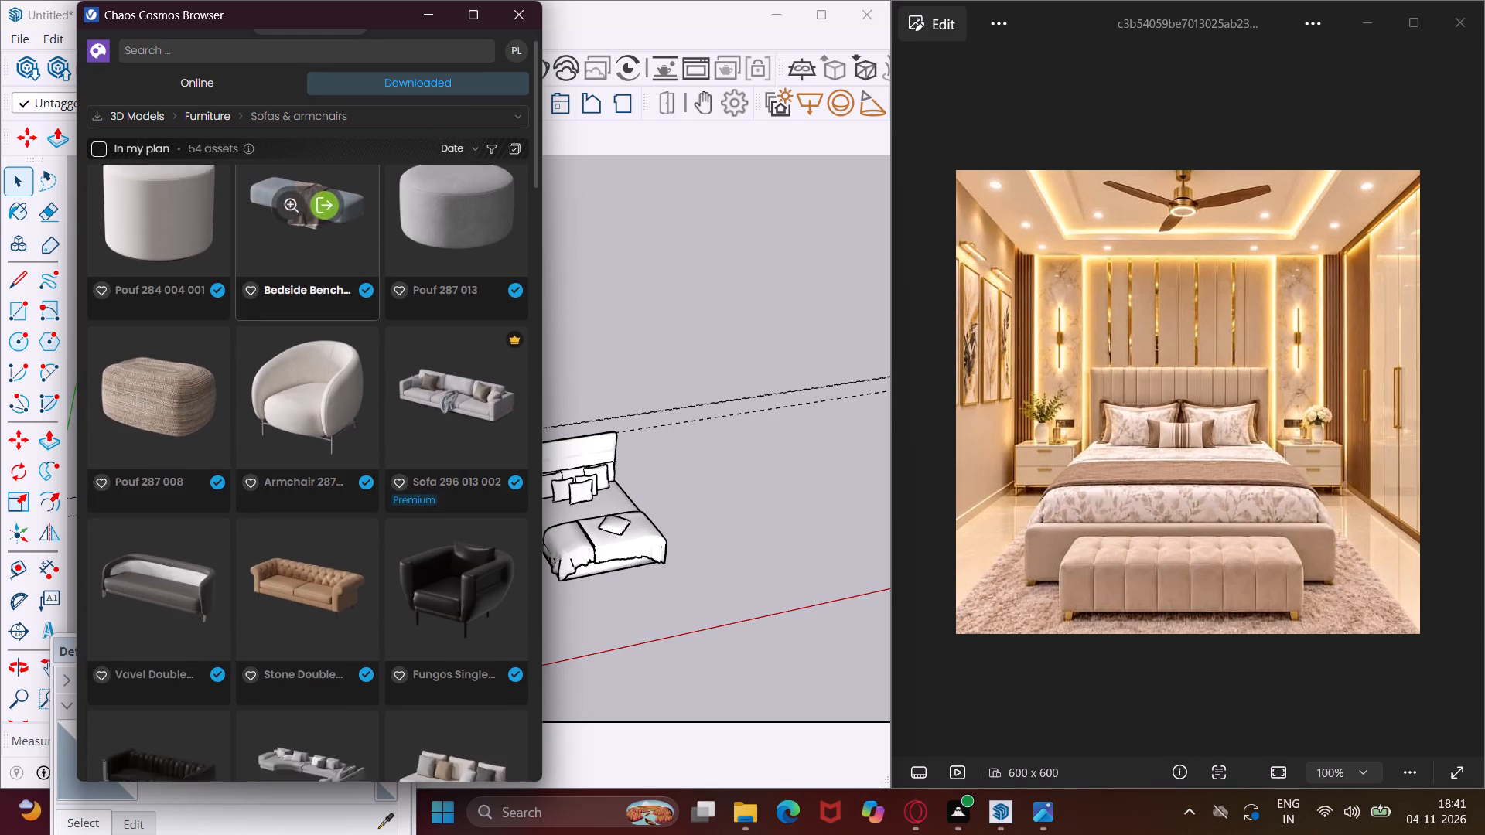
scroll(302, 305, "up", 2)
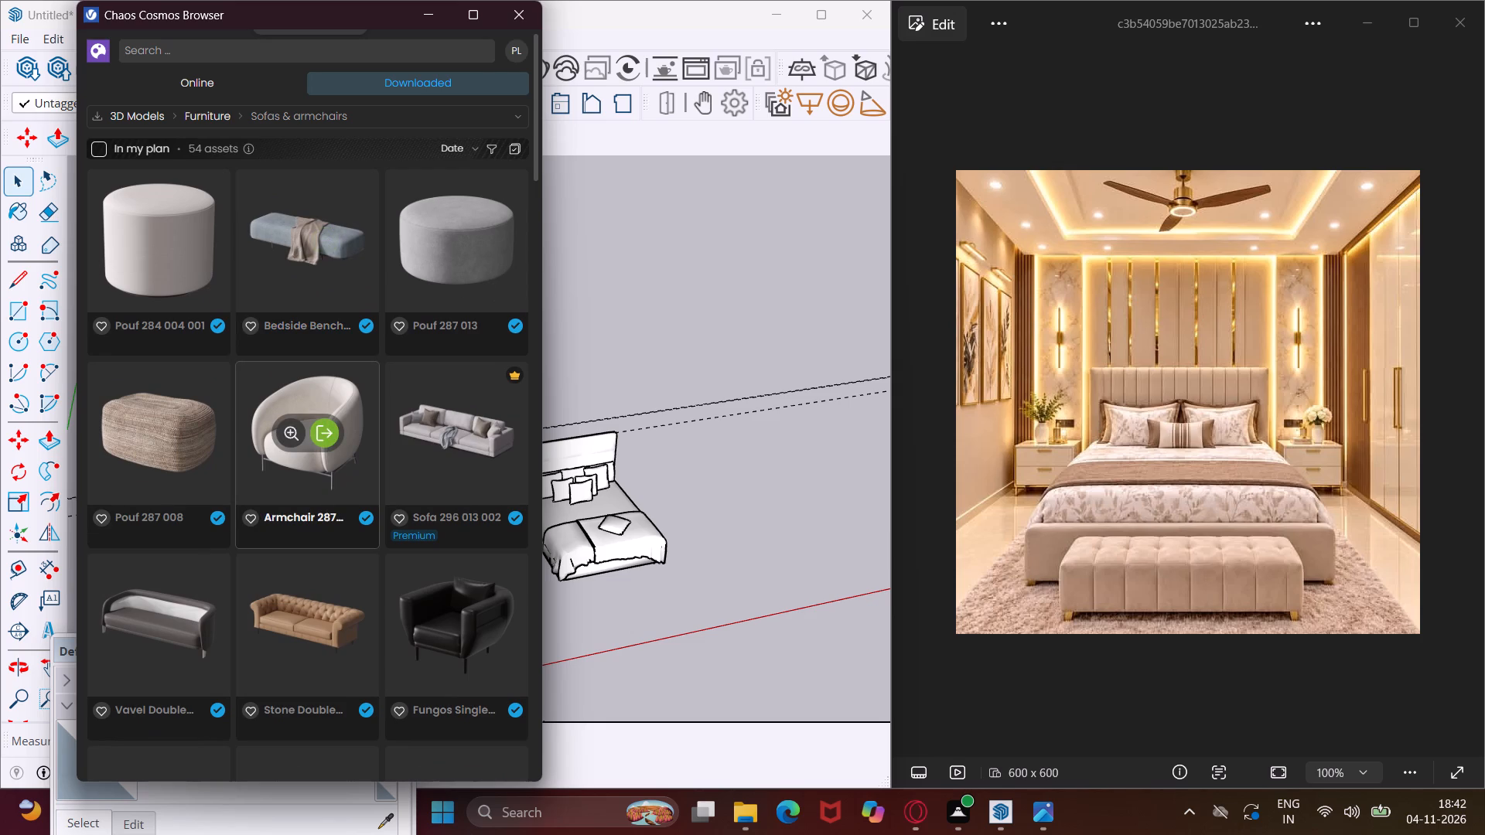
scroll(241, 463, "down", 6)
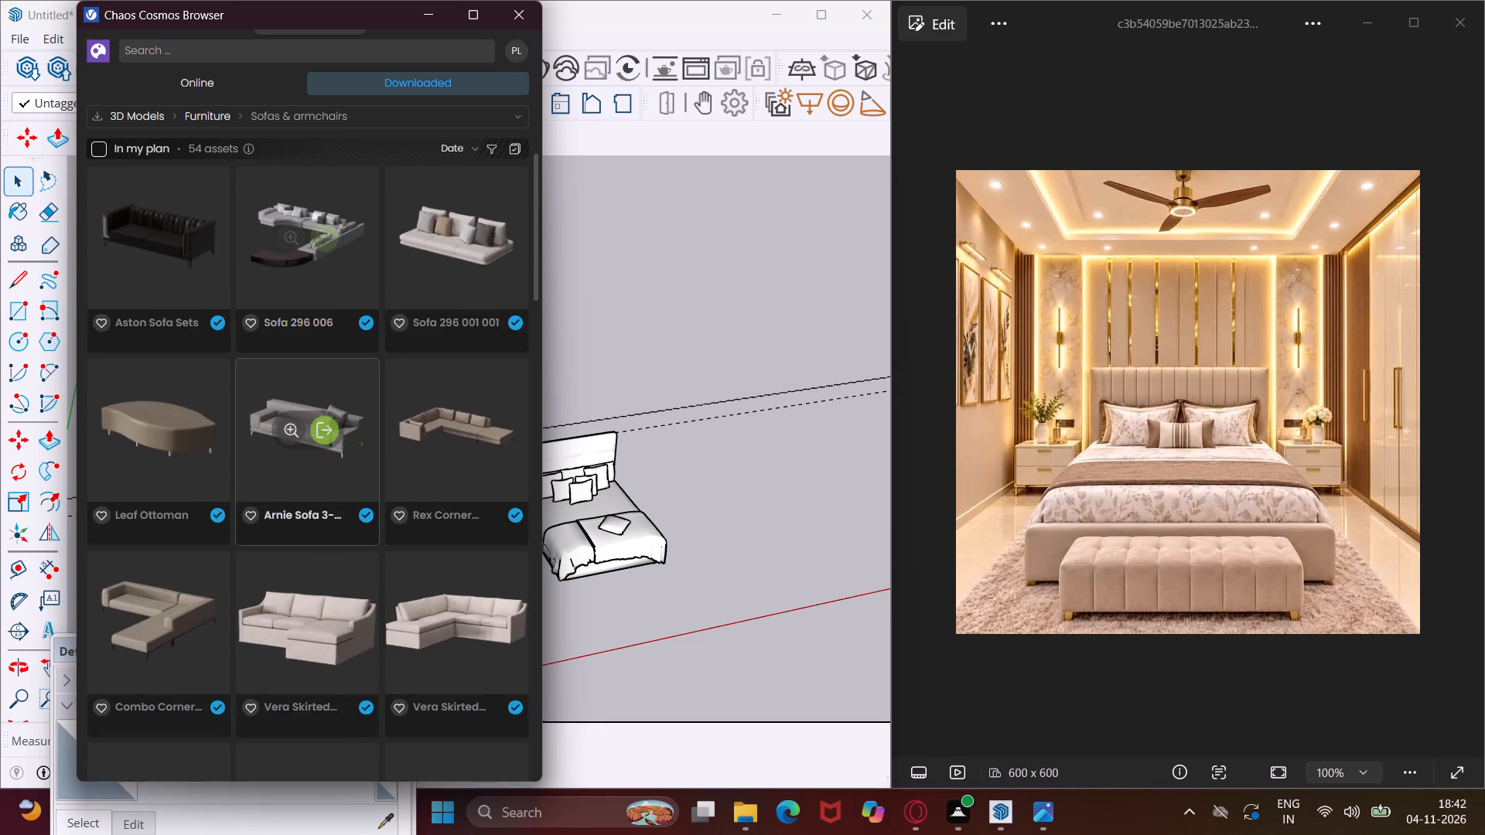
scroll(241, 463, "down", 13)
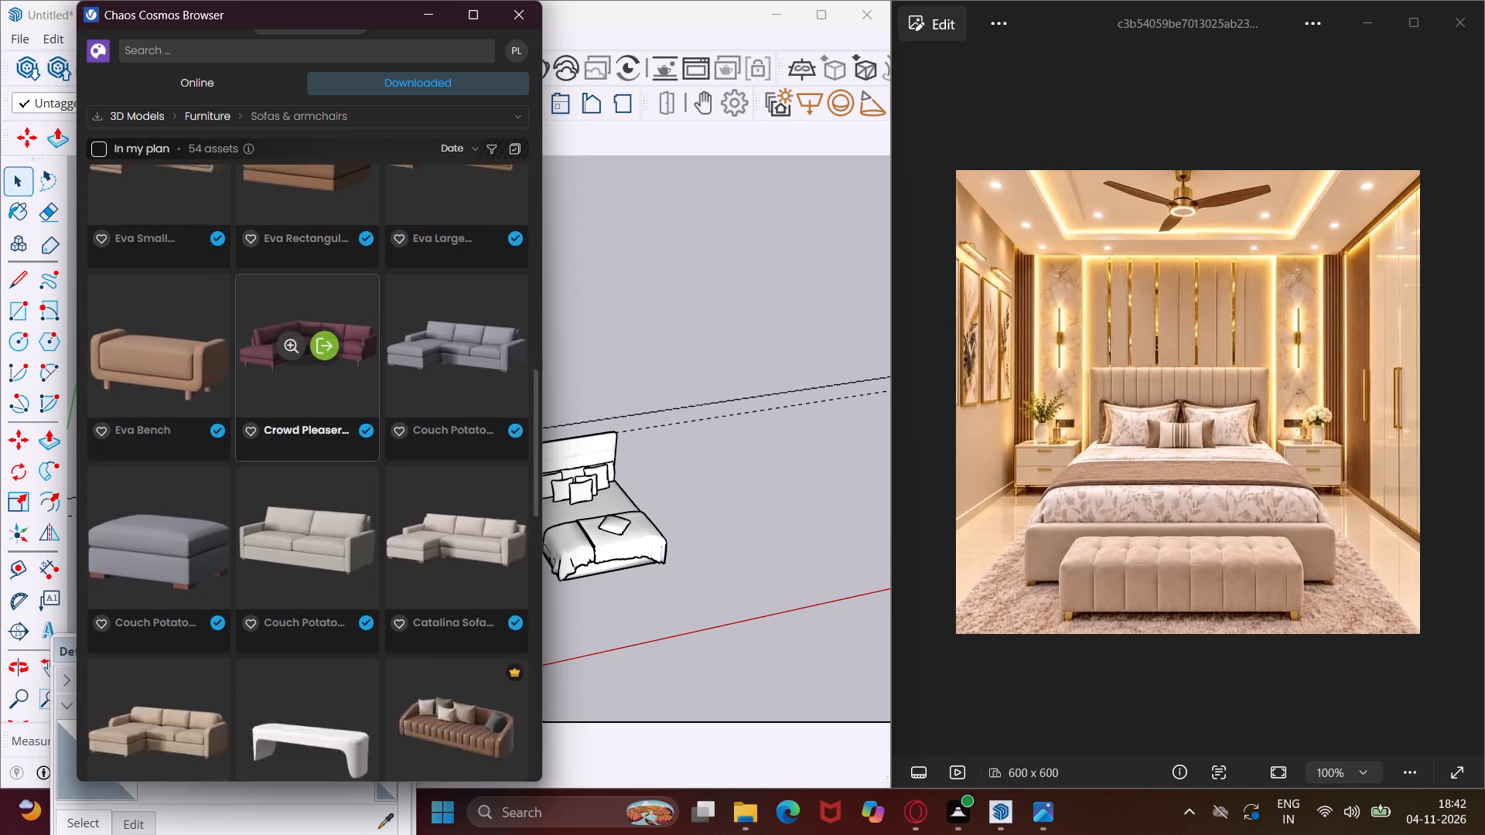
scroll(243, 449, "down", 9)
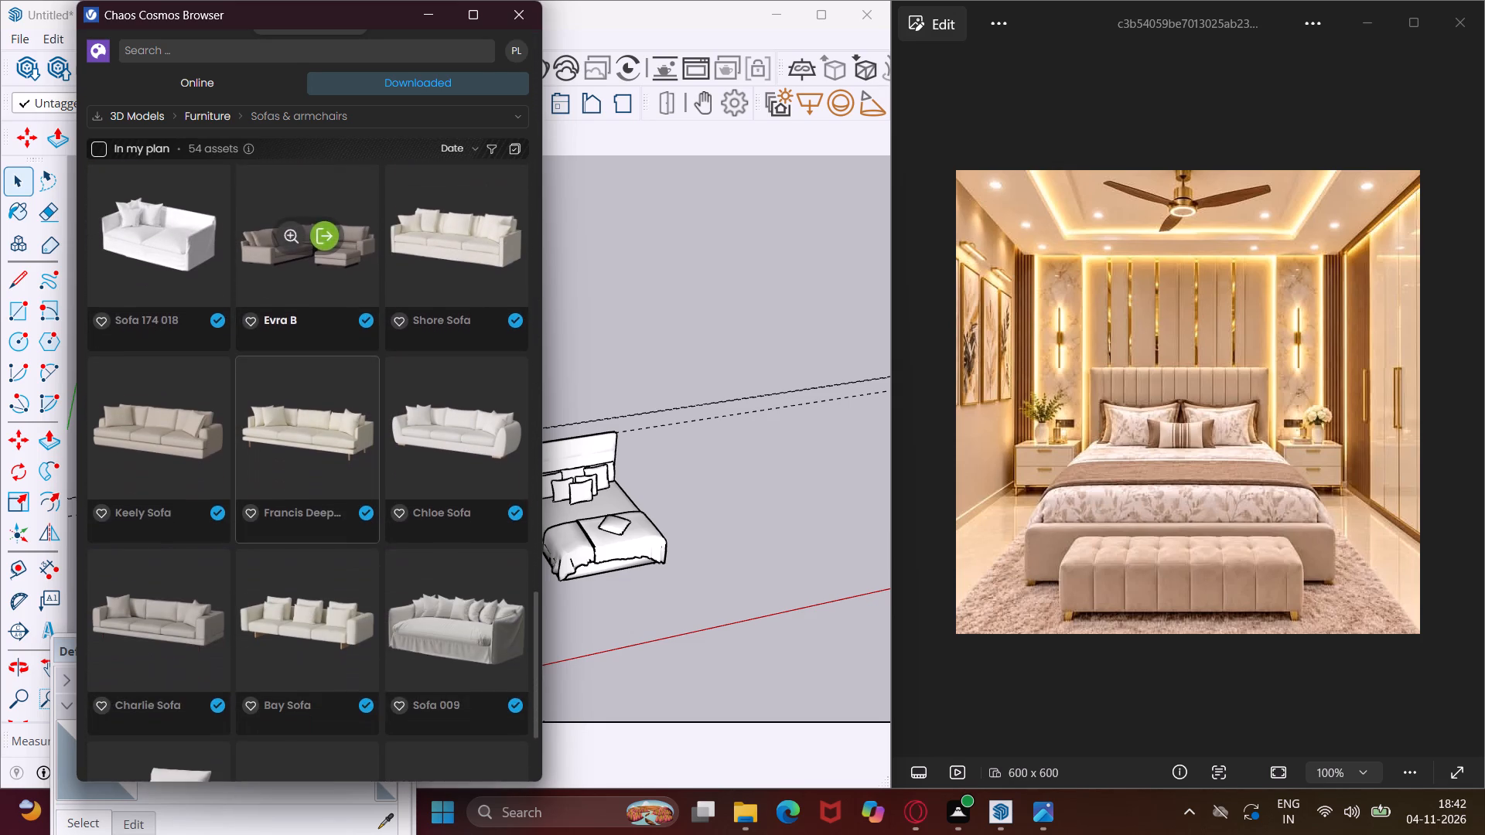
scroll(253, 443, "down", 6)
scroll(254, 442, "up", 5)
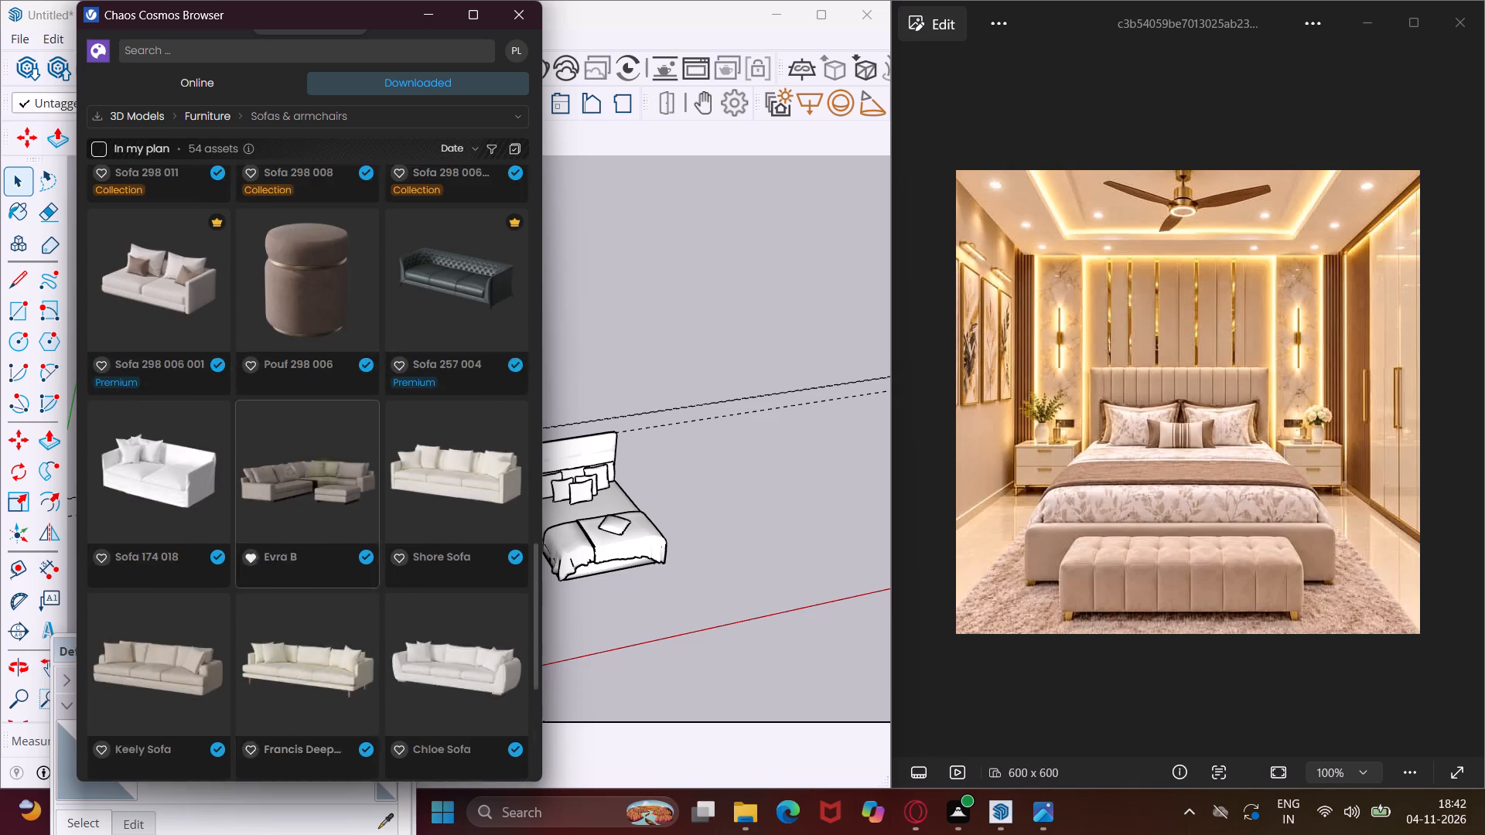
scroll(254, 435, "up", 8)
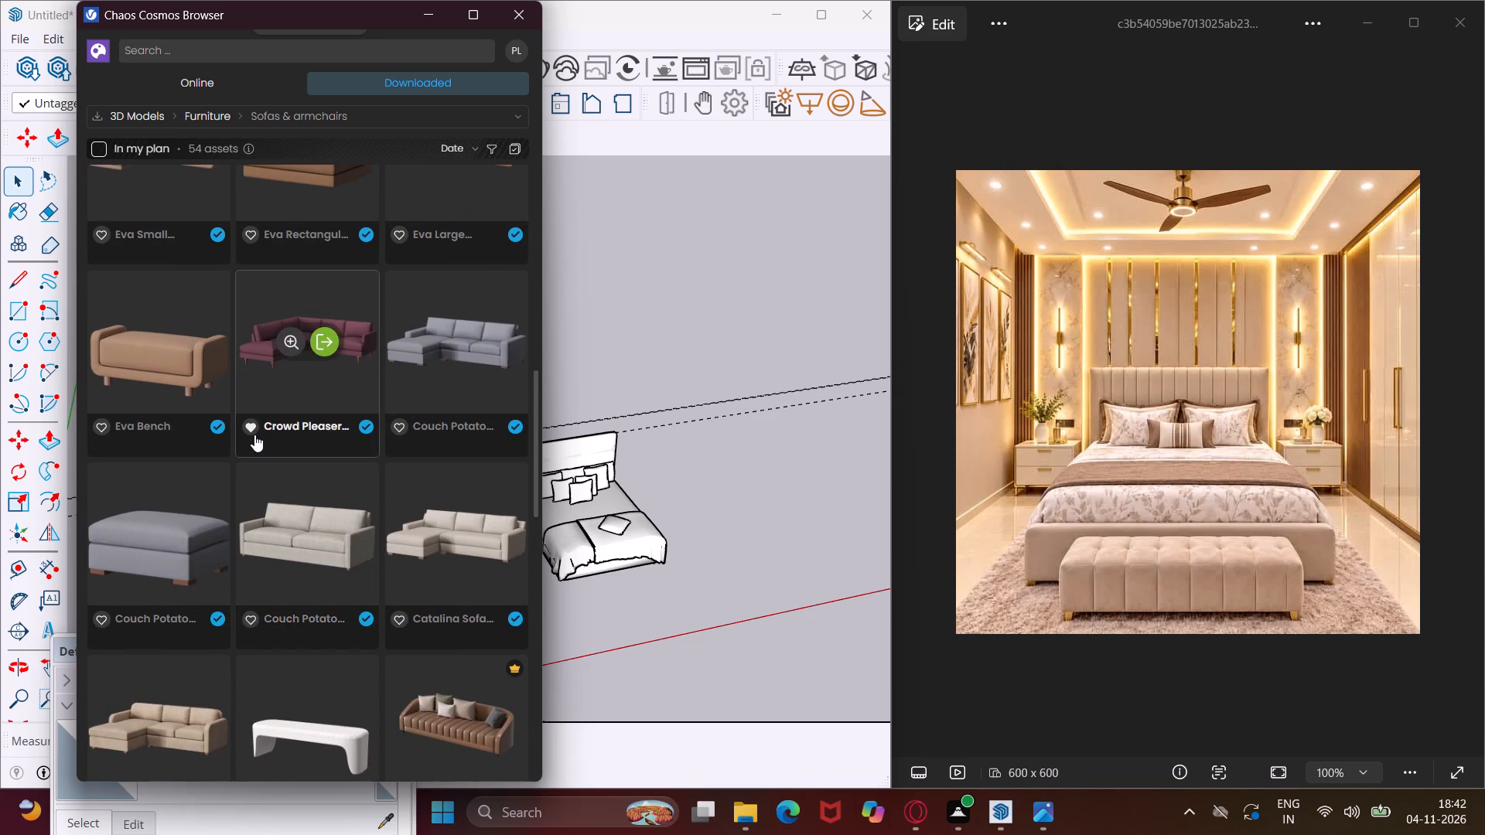
scroll(284, 332, "up", 5)
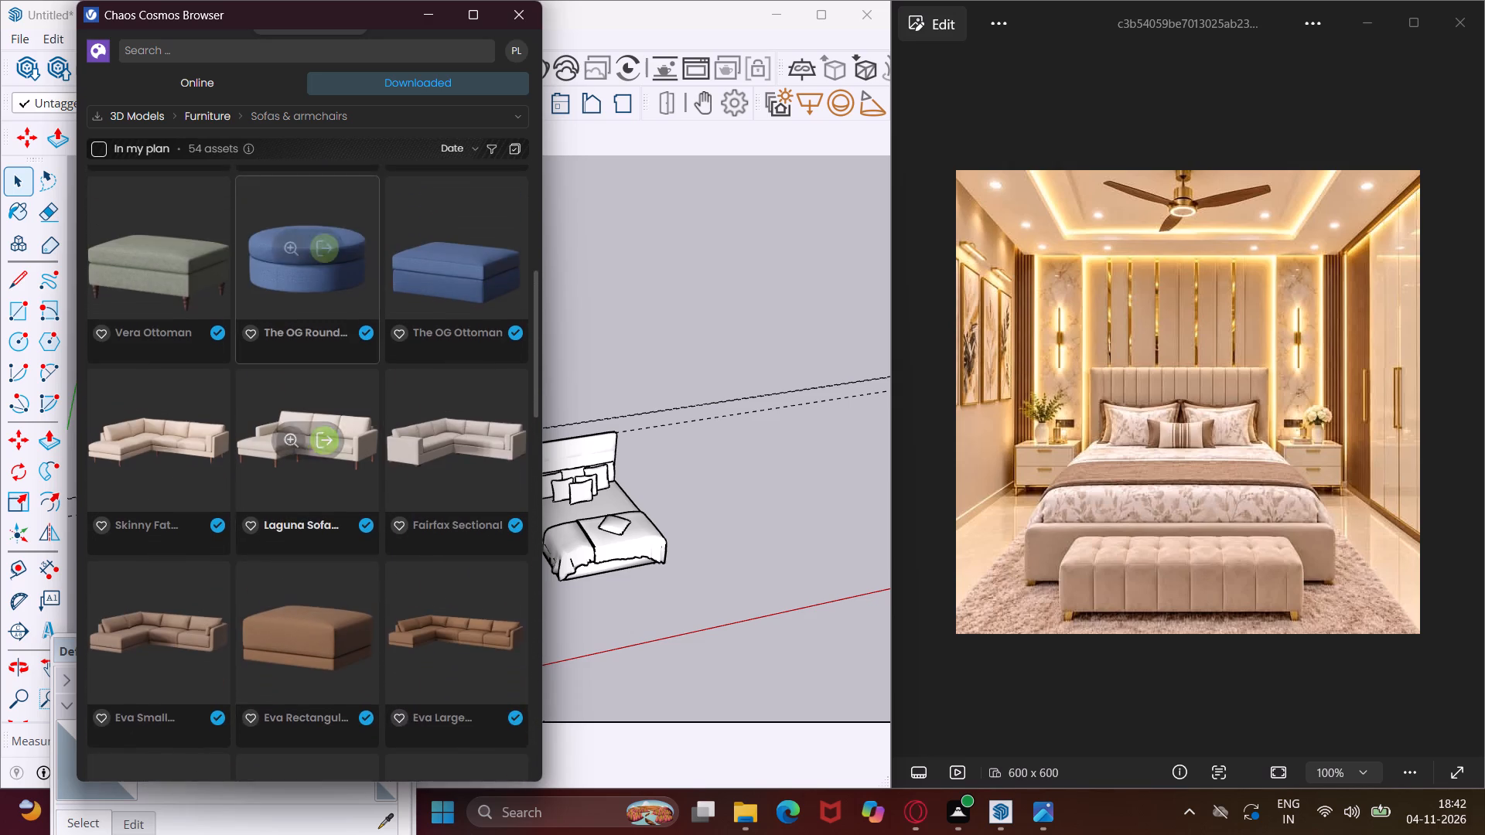
scroll(283, 318, "up", 9)
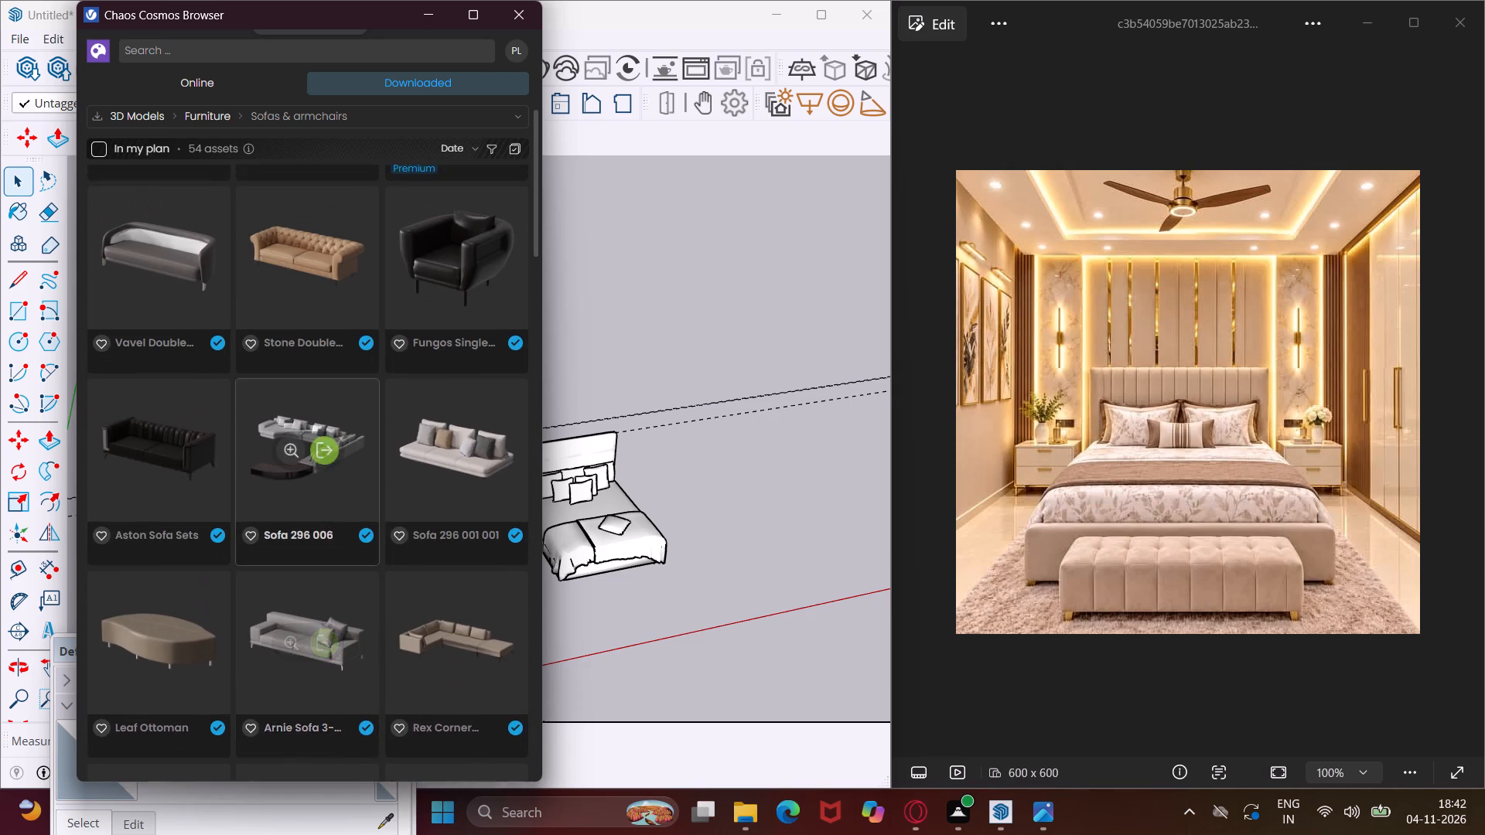
Import the downloaded Bedside Bench 284 009 model and place one copy at the foot of the bed outside the room.
scroll(301, 288, "up", 5)
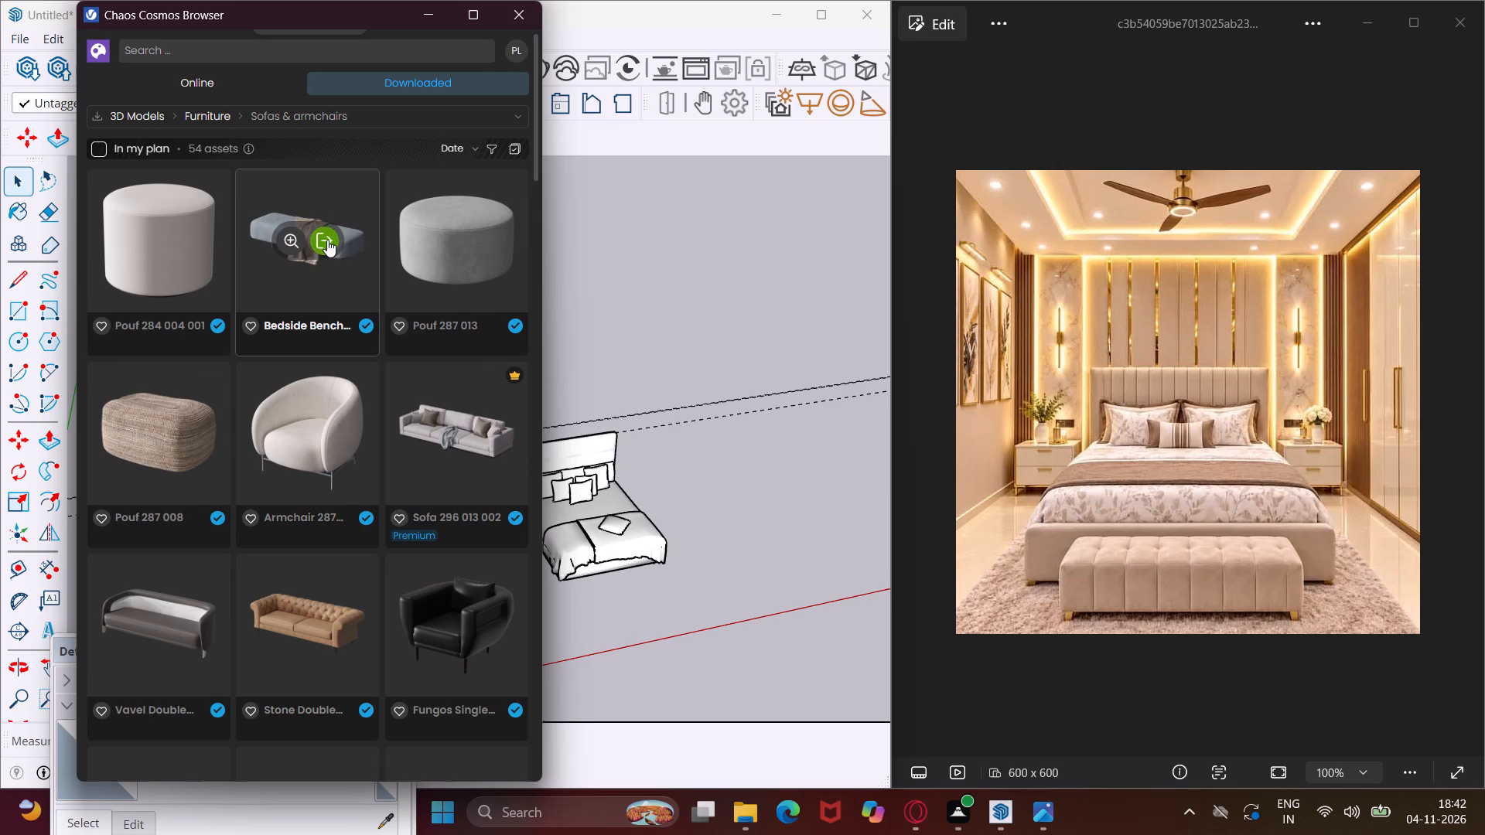
left_click(323, 240)
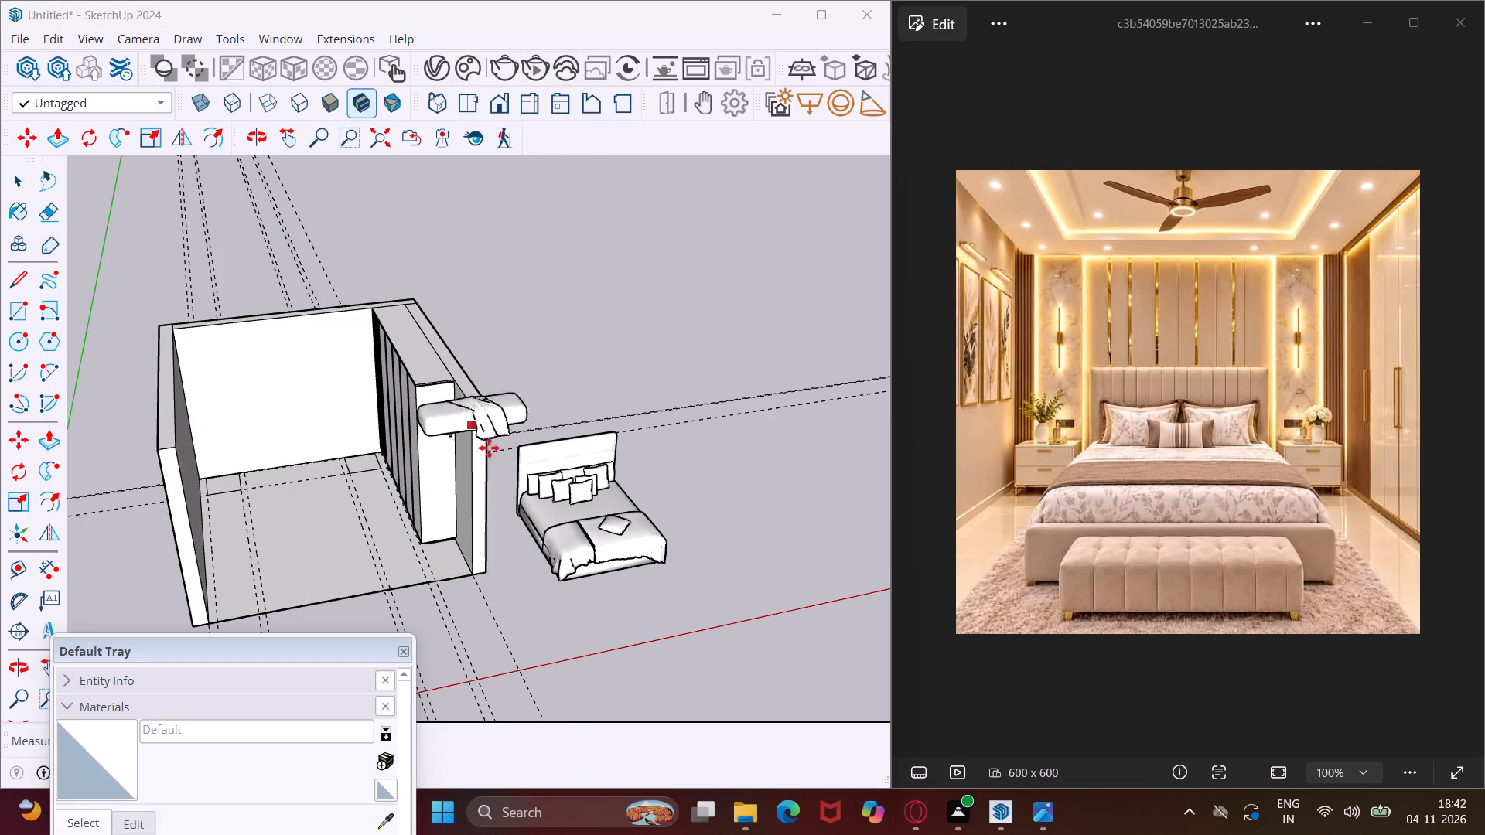
left_click(636, 603)
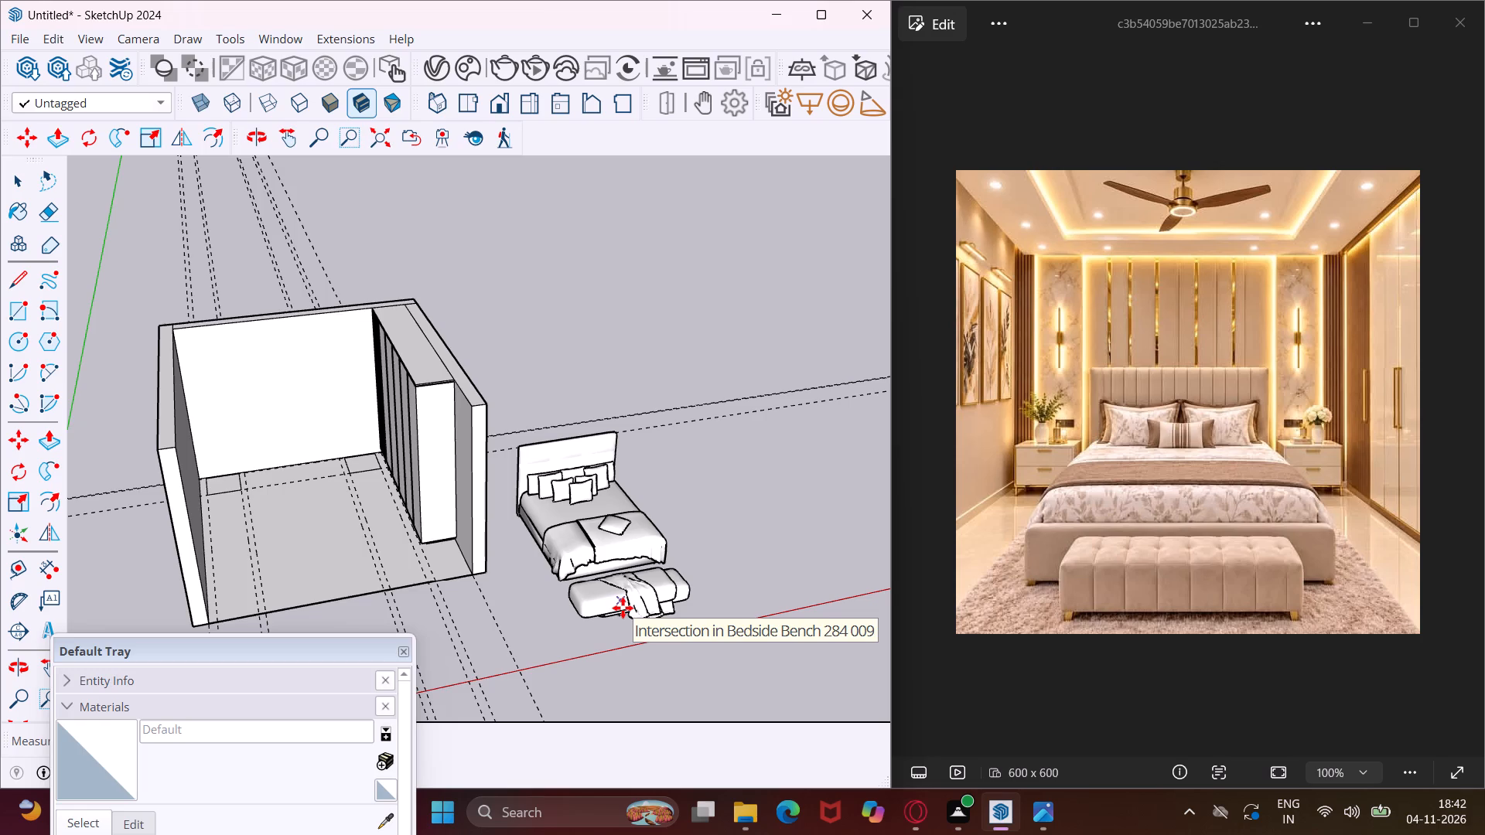
key("Escape")
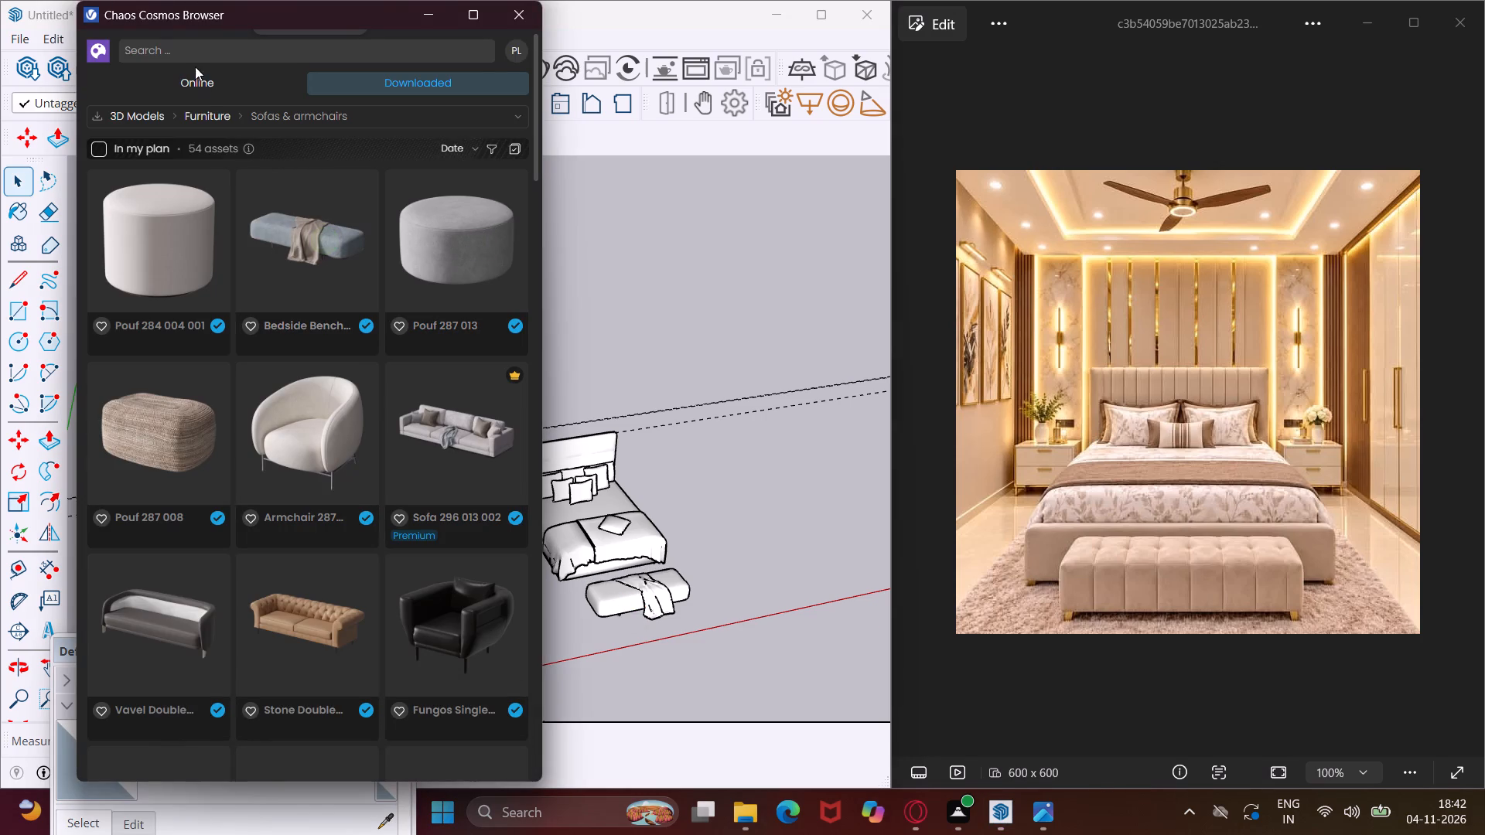
Look through the online Chaos Cosmos Sofas & armchairs models for a closer match to the reference image's tufted bed-end bench.
left_click(196, 87)
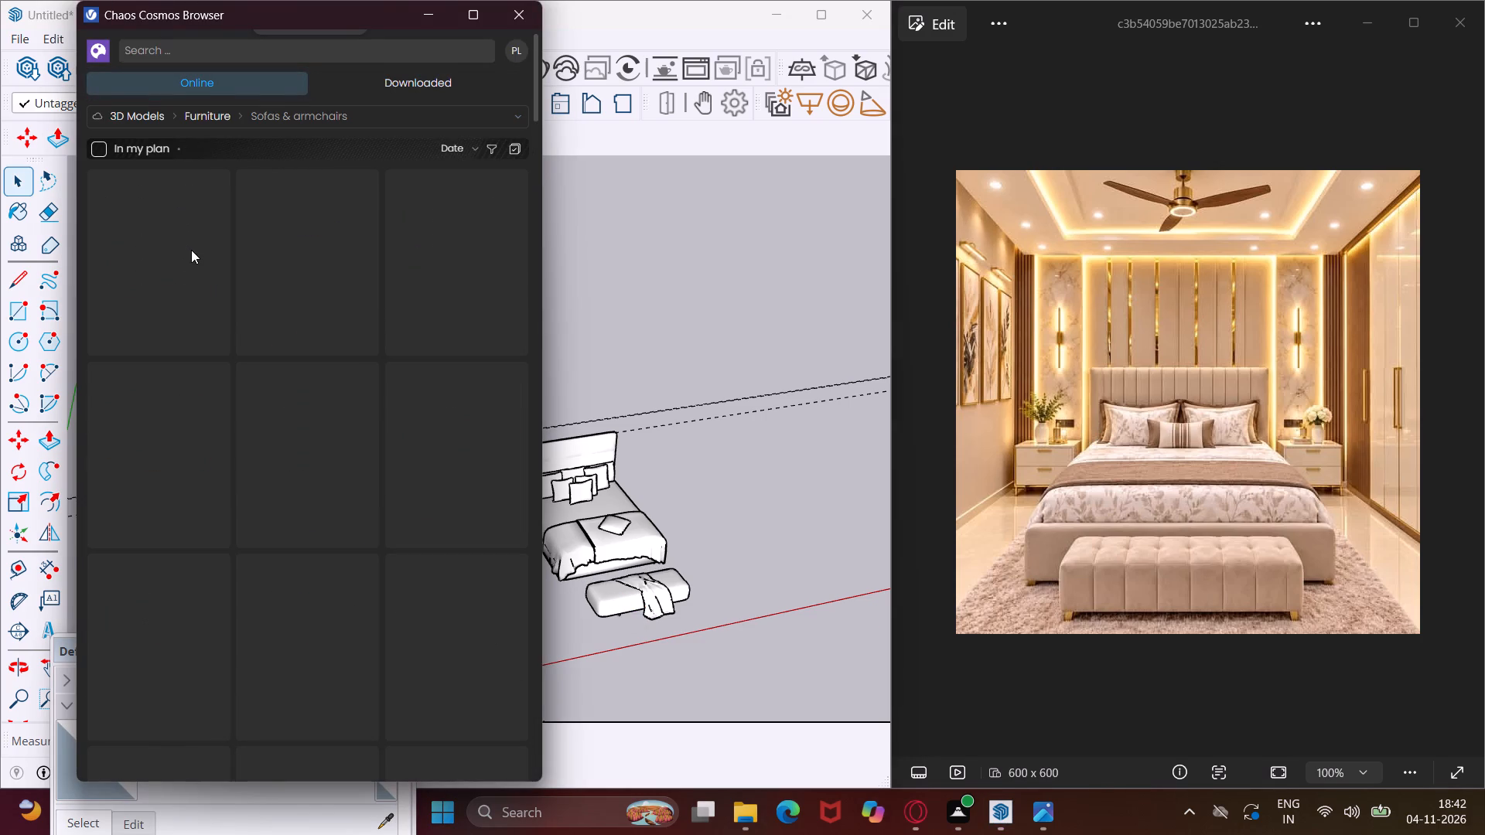
scroll(201, 289, "down", 15)
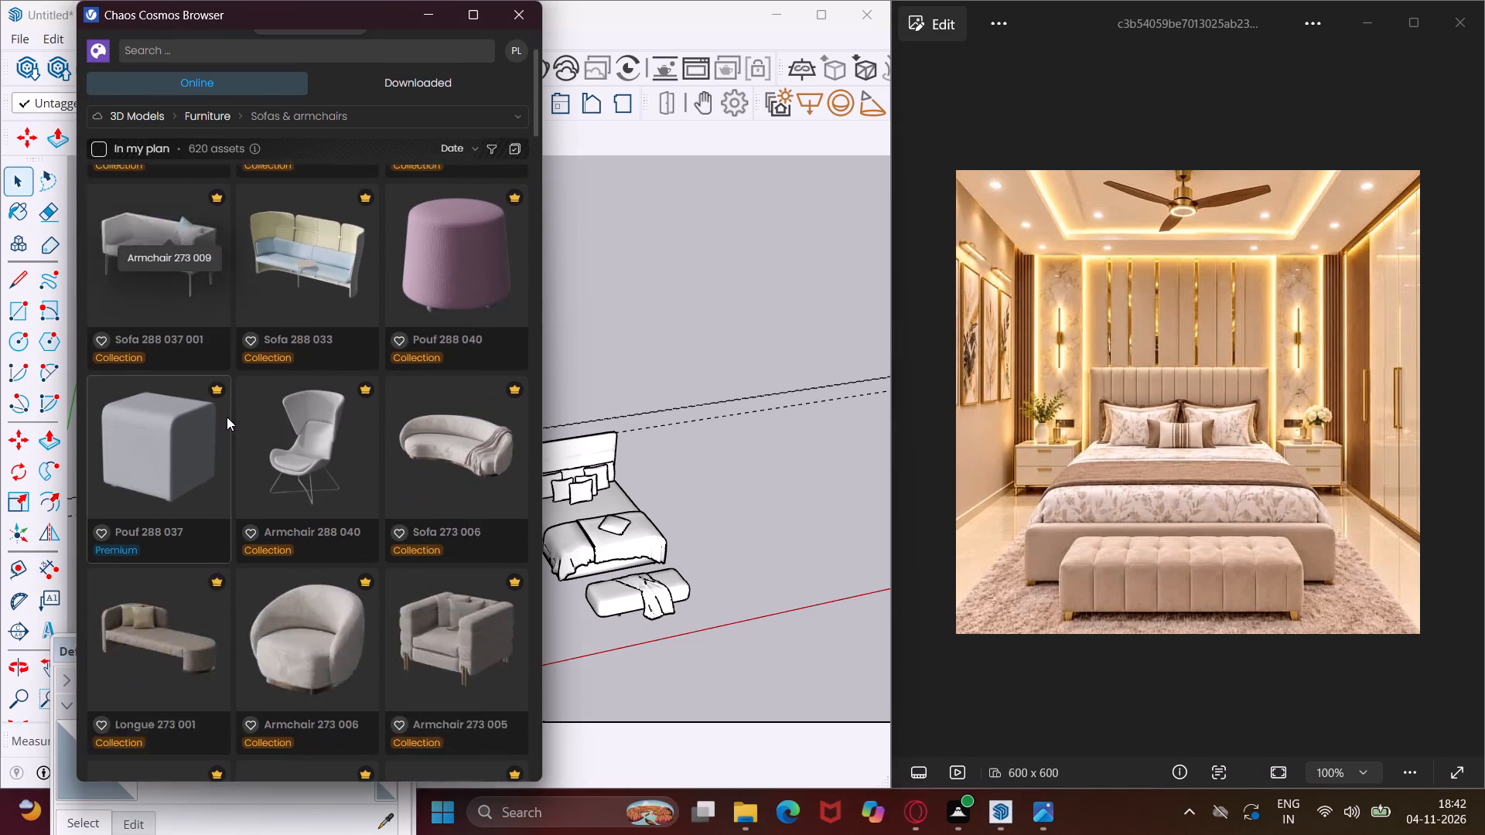
scroll(227, 417, "down", 14)
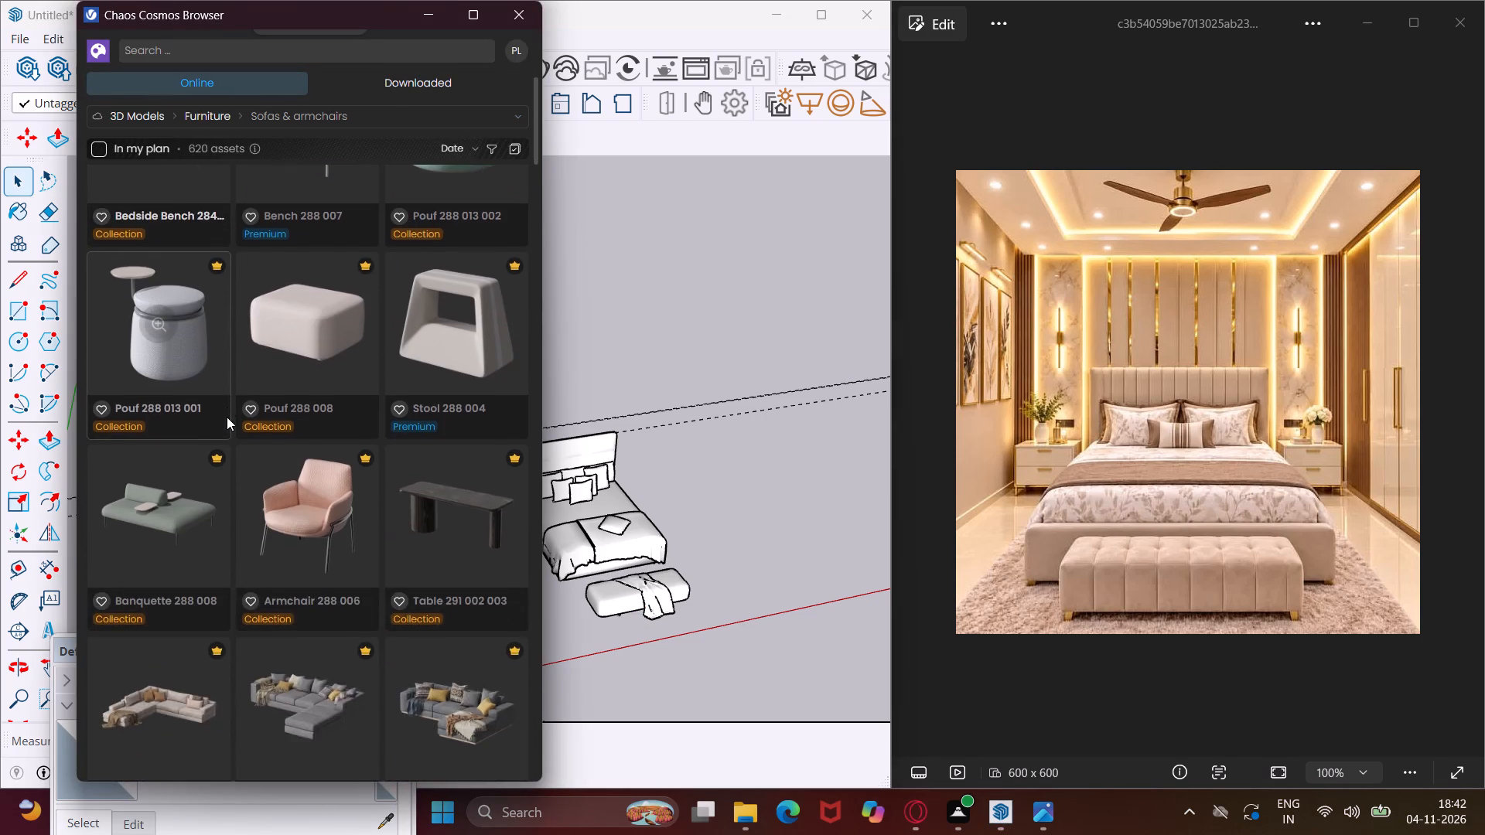
scroll(227, 417, "up", 5)
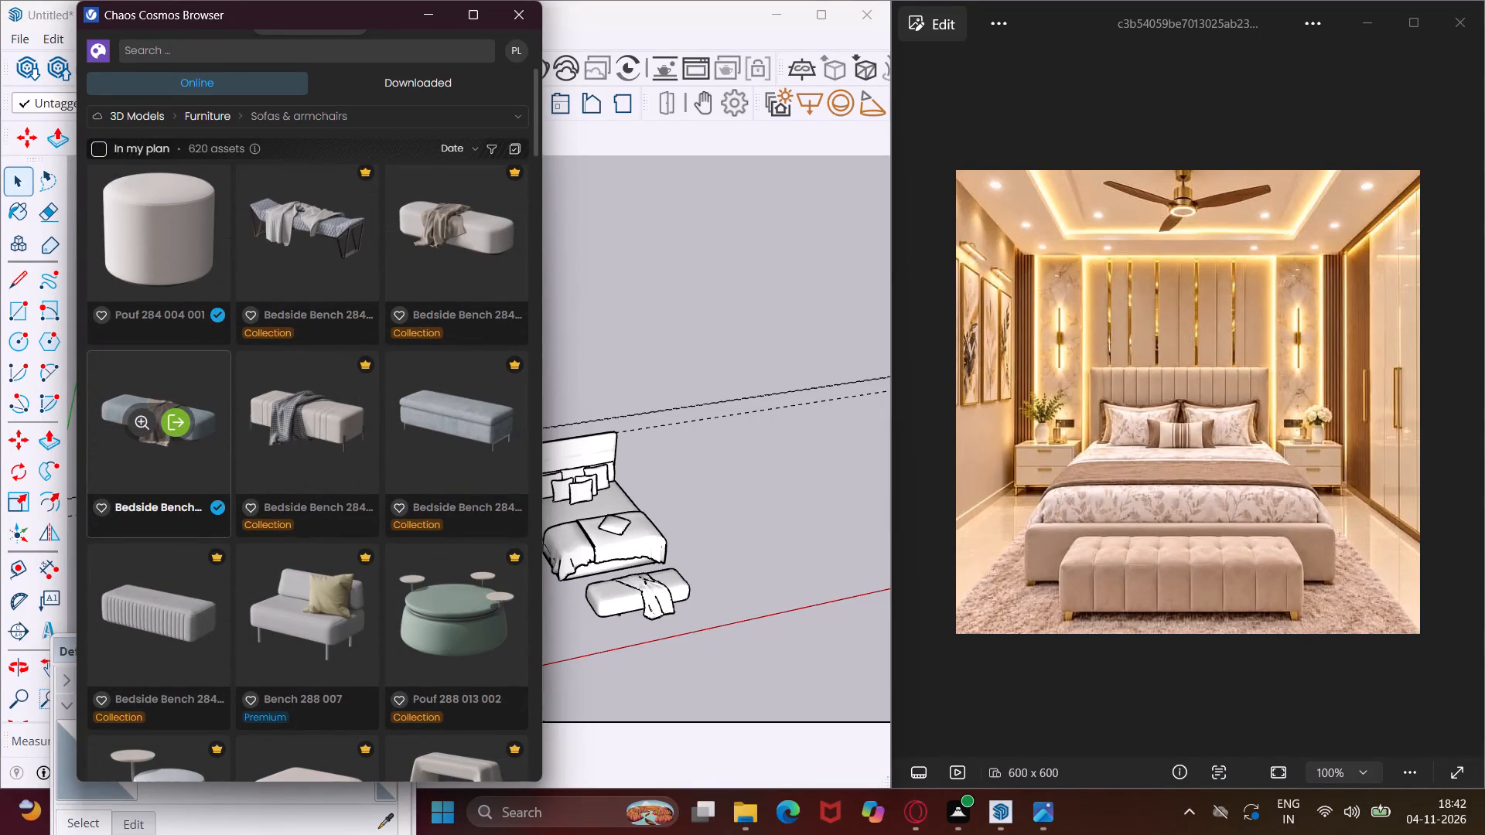
scroll(199, 465, "down", 5)
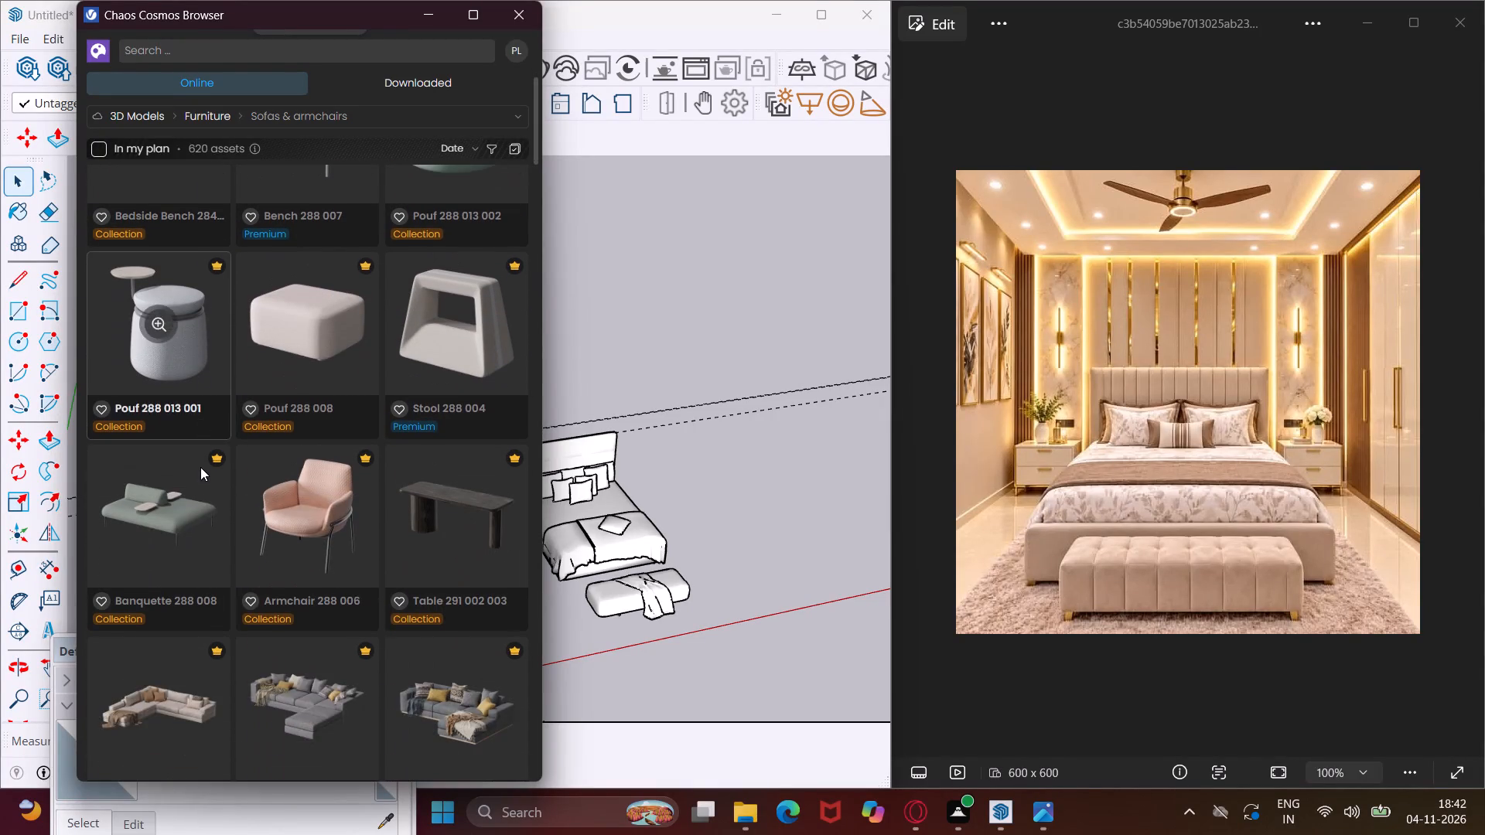
scroll(200, 467, "down", 11)
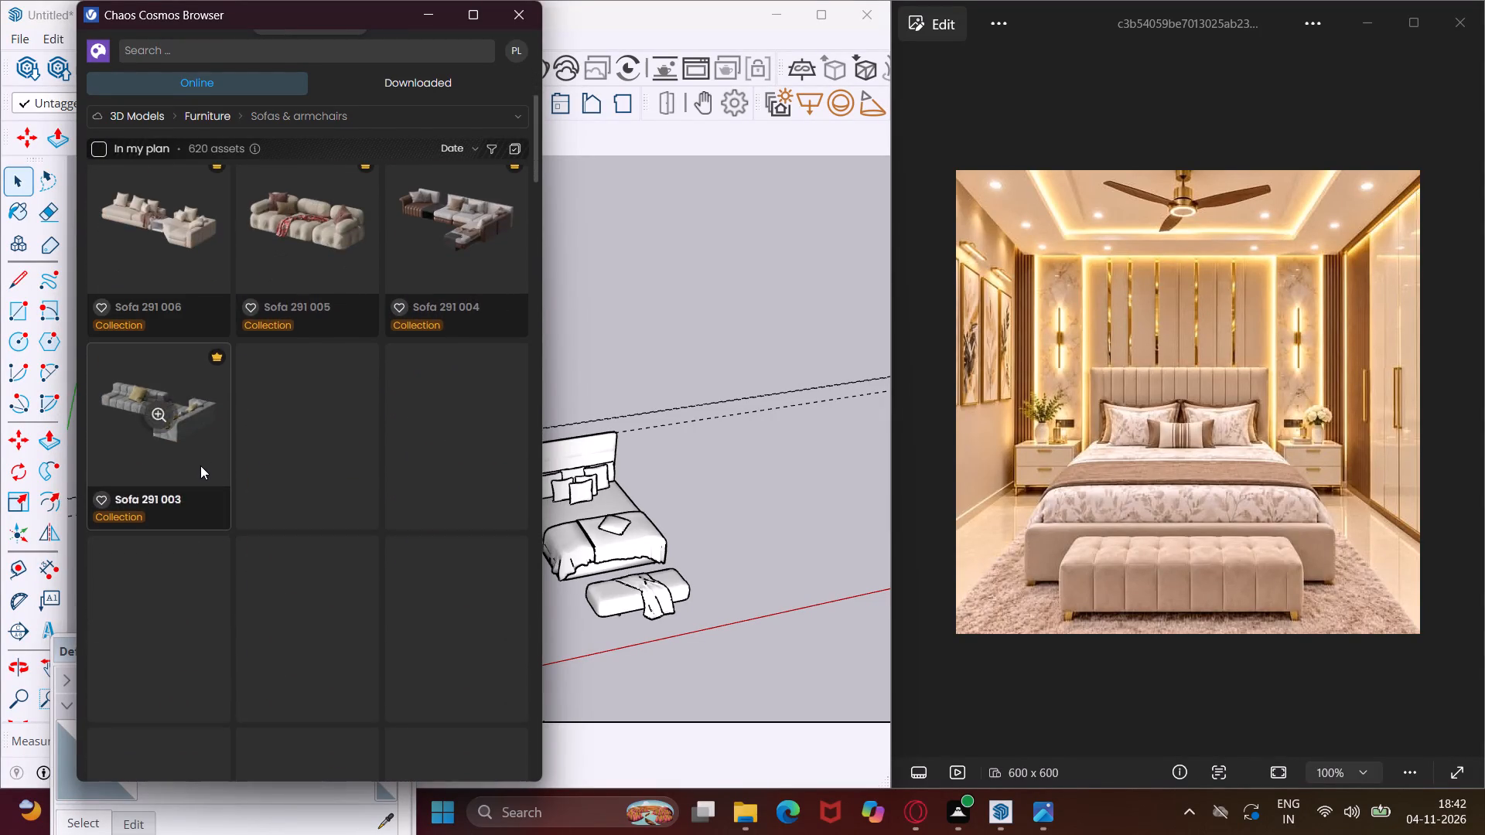
scroll(200, 465, "down", 10)
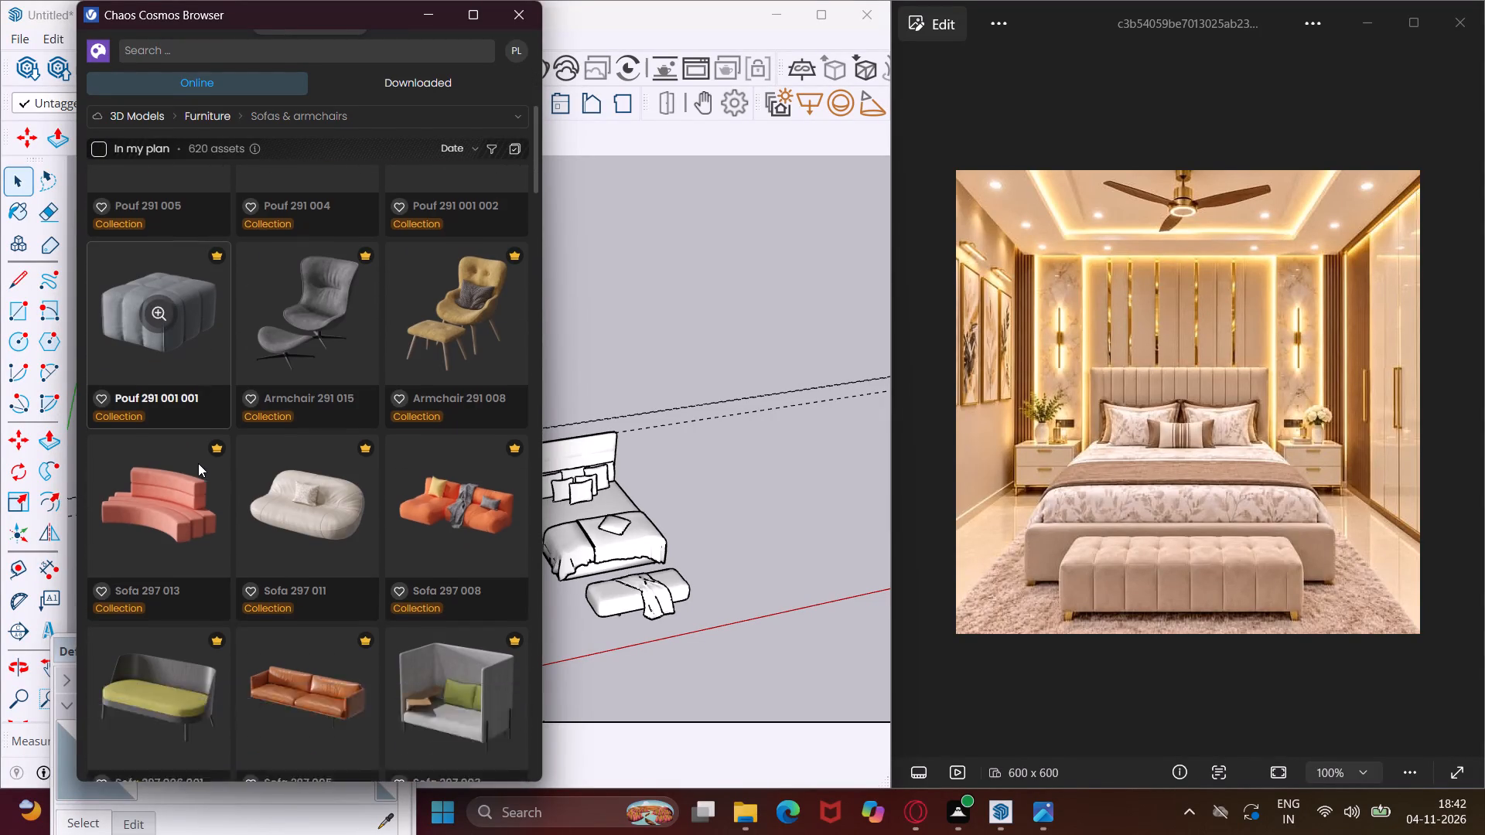
scroll(198, 463, "down", 15)
scroll(197, 463, "down", 7)
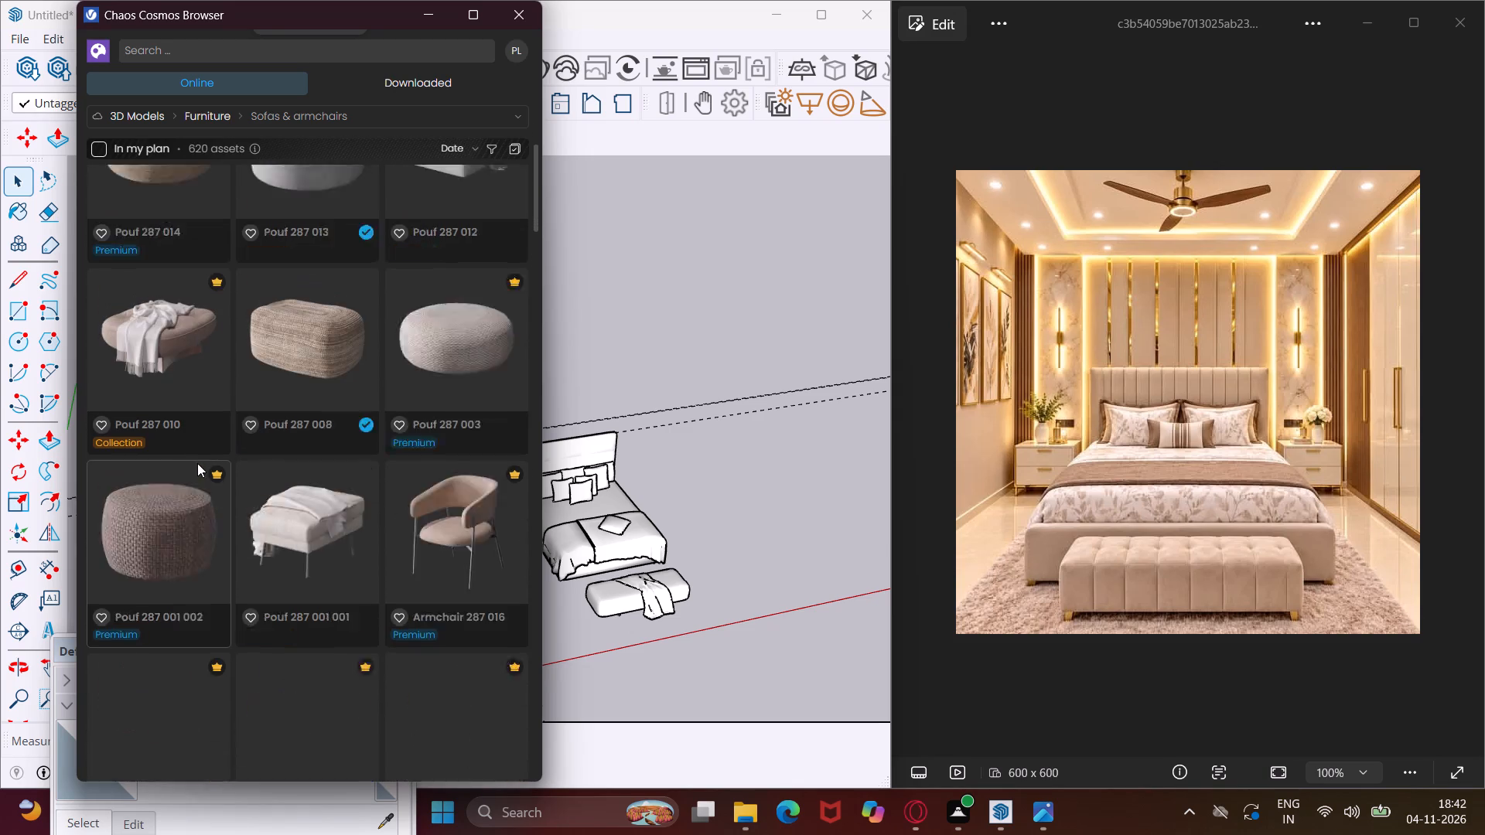
scroll(197, 463, "down", 6)
scroll(197, 463, "up", 7)
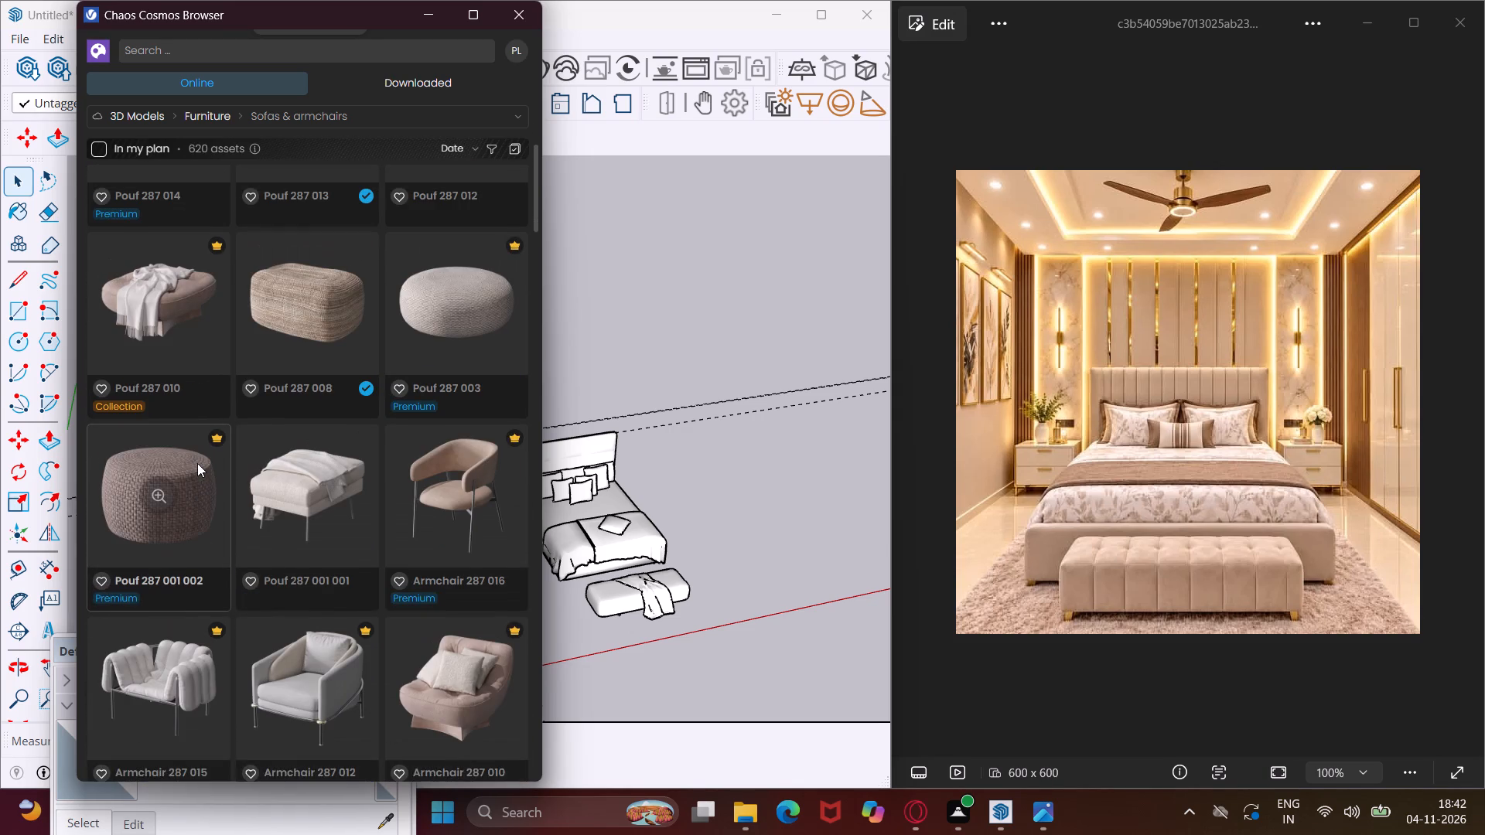
scroll(197, 463, "up", 3)
scroll(197, 463, "down", 6)
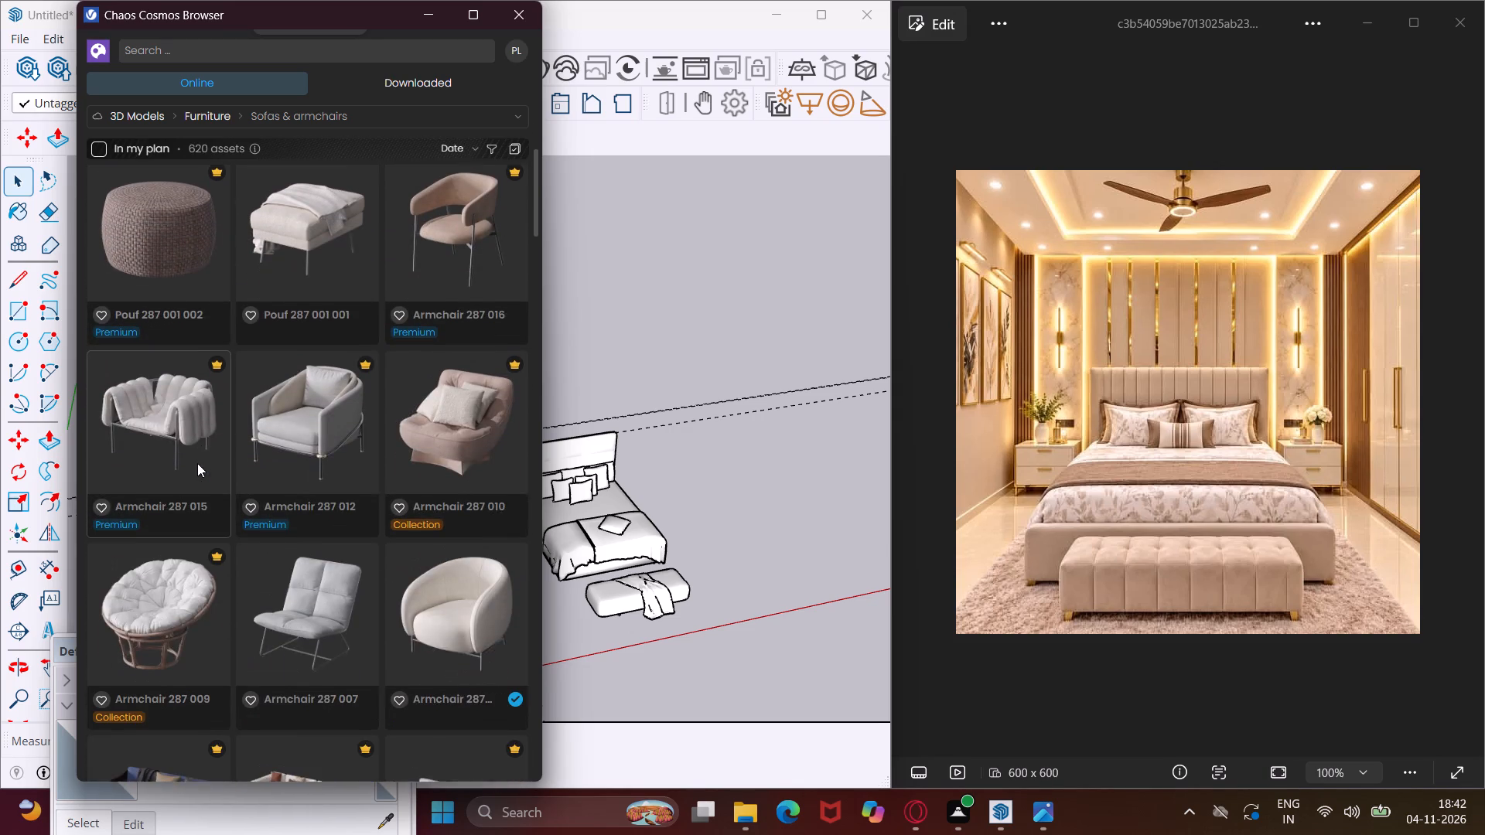
scroll(197, 462, "down", 13)
scroll(197, 462, "up", 2)
scroll(197, 462, "down", 4)
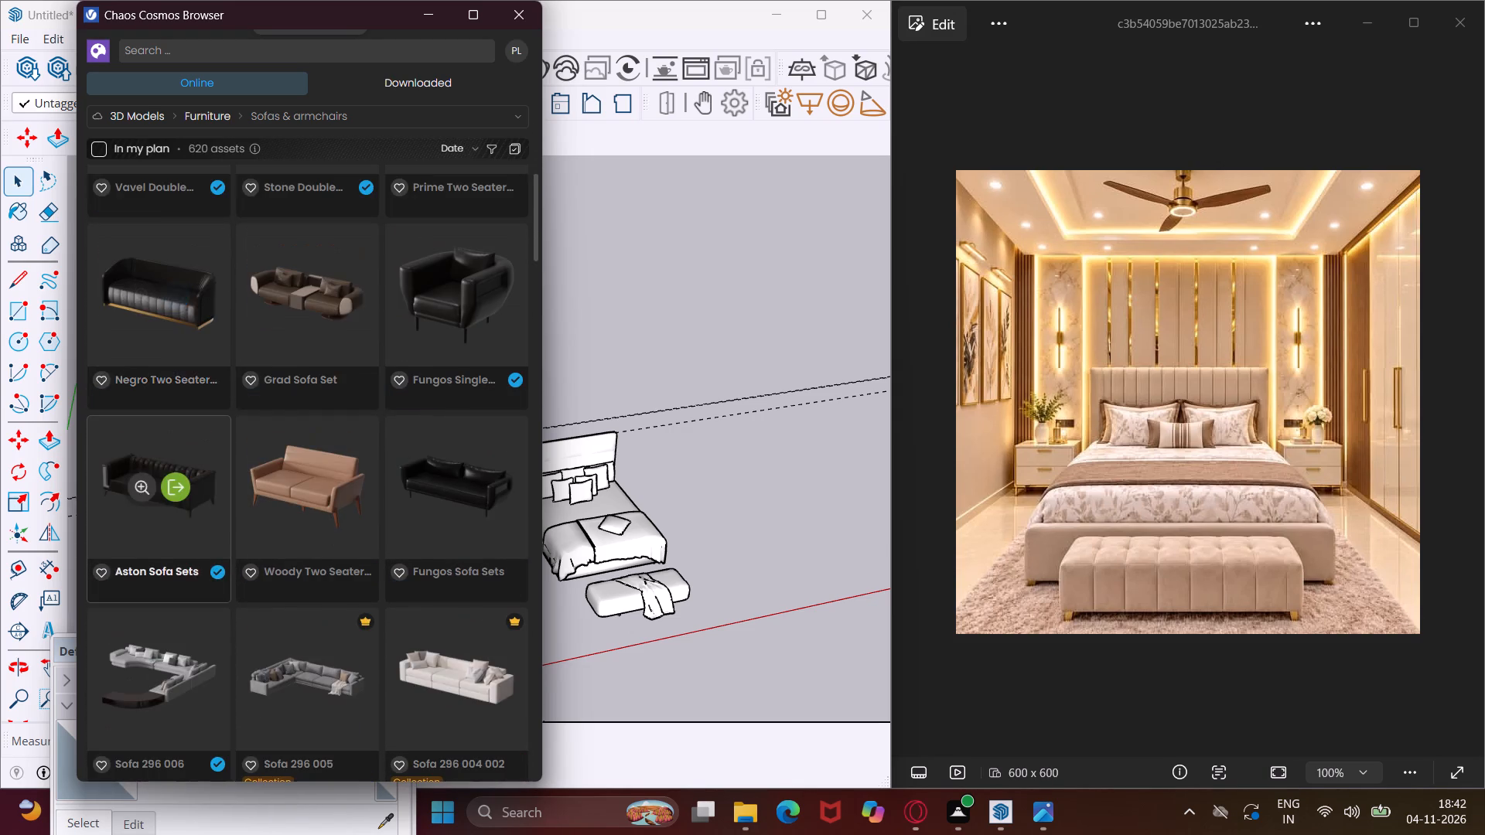
scroll(197, 462, "down", 14)
scroll(197, 462, "down", 8)
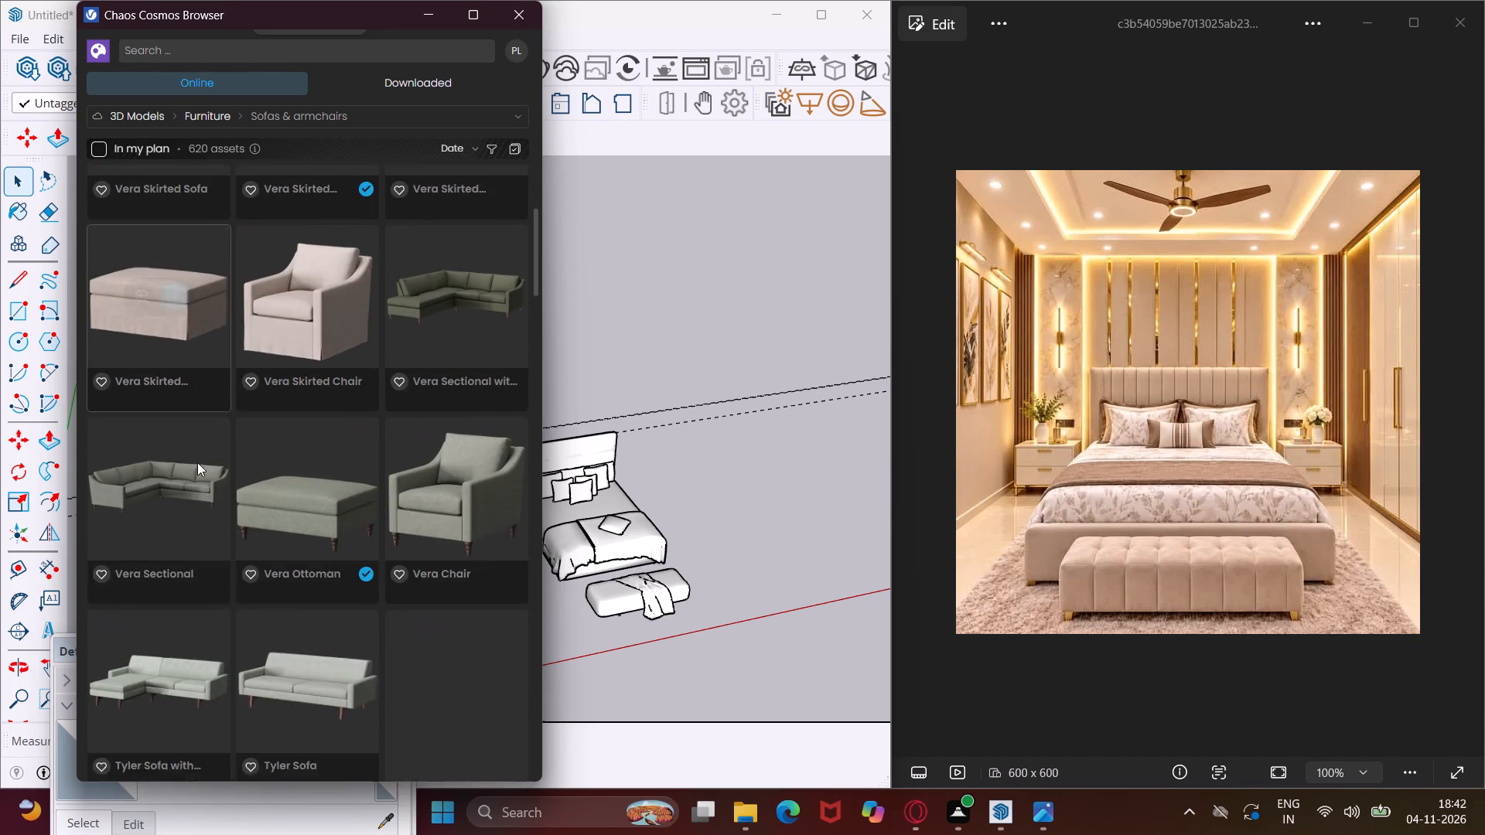
scroll(197, 462, "down", 19)
scroll(197, 462, "down", 3)
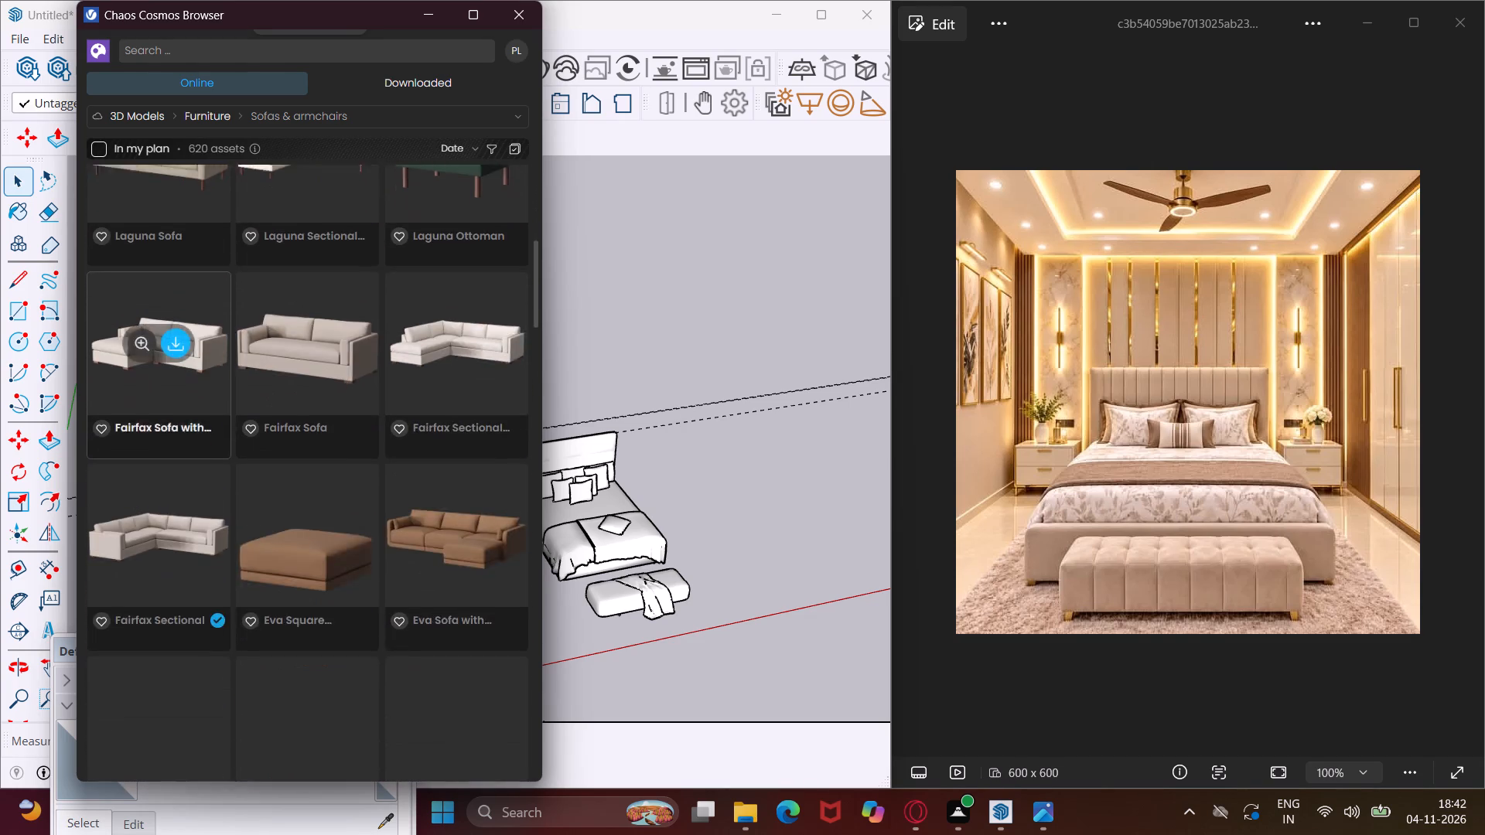
scroll(197, 462, "down", 14)
scroll(197, 462, "up", 6)
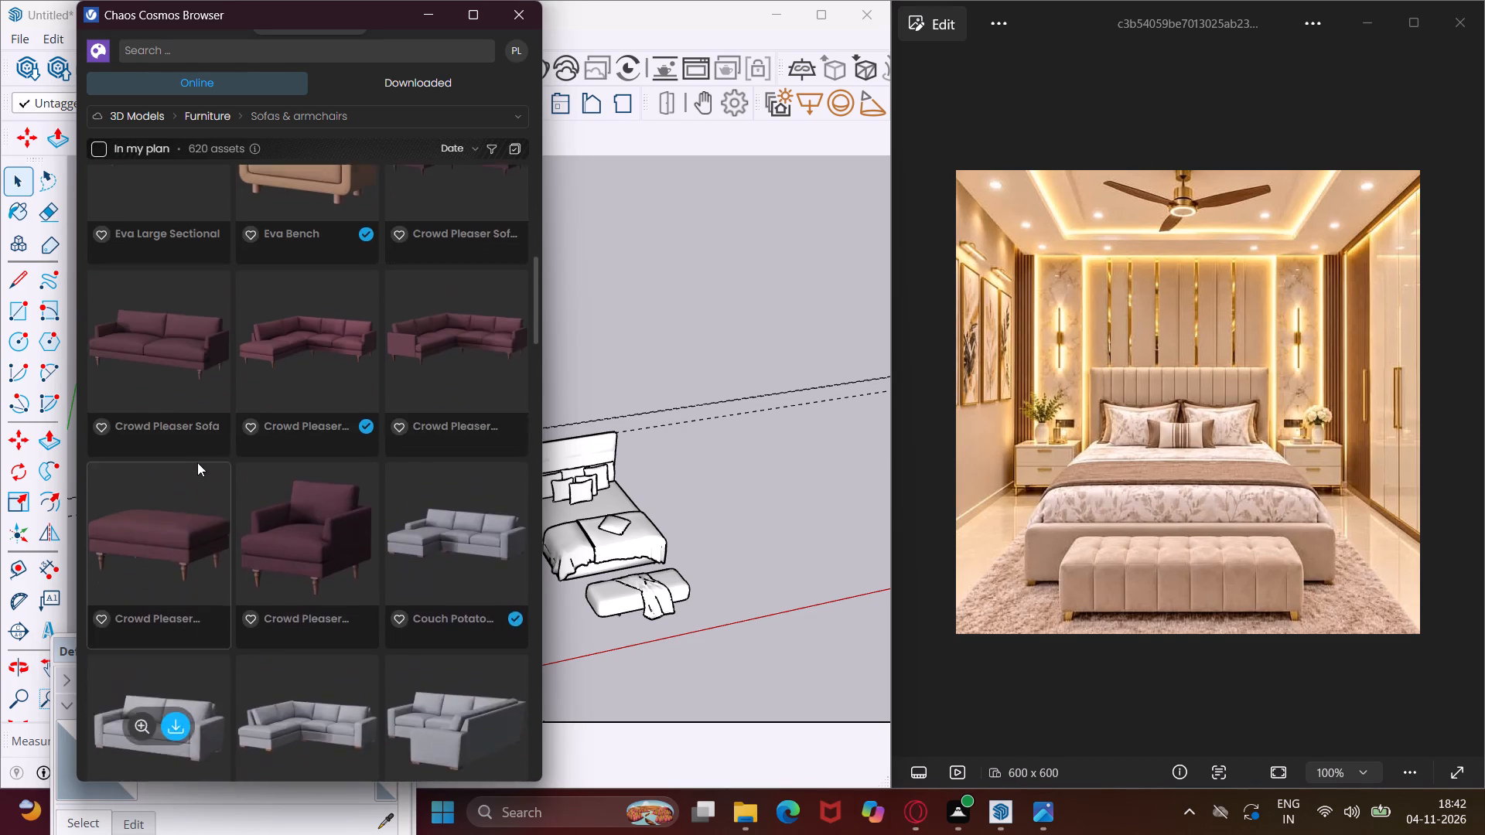
scroll(197, 462, "up", 3)
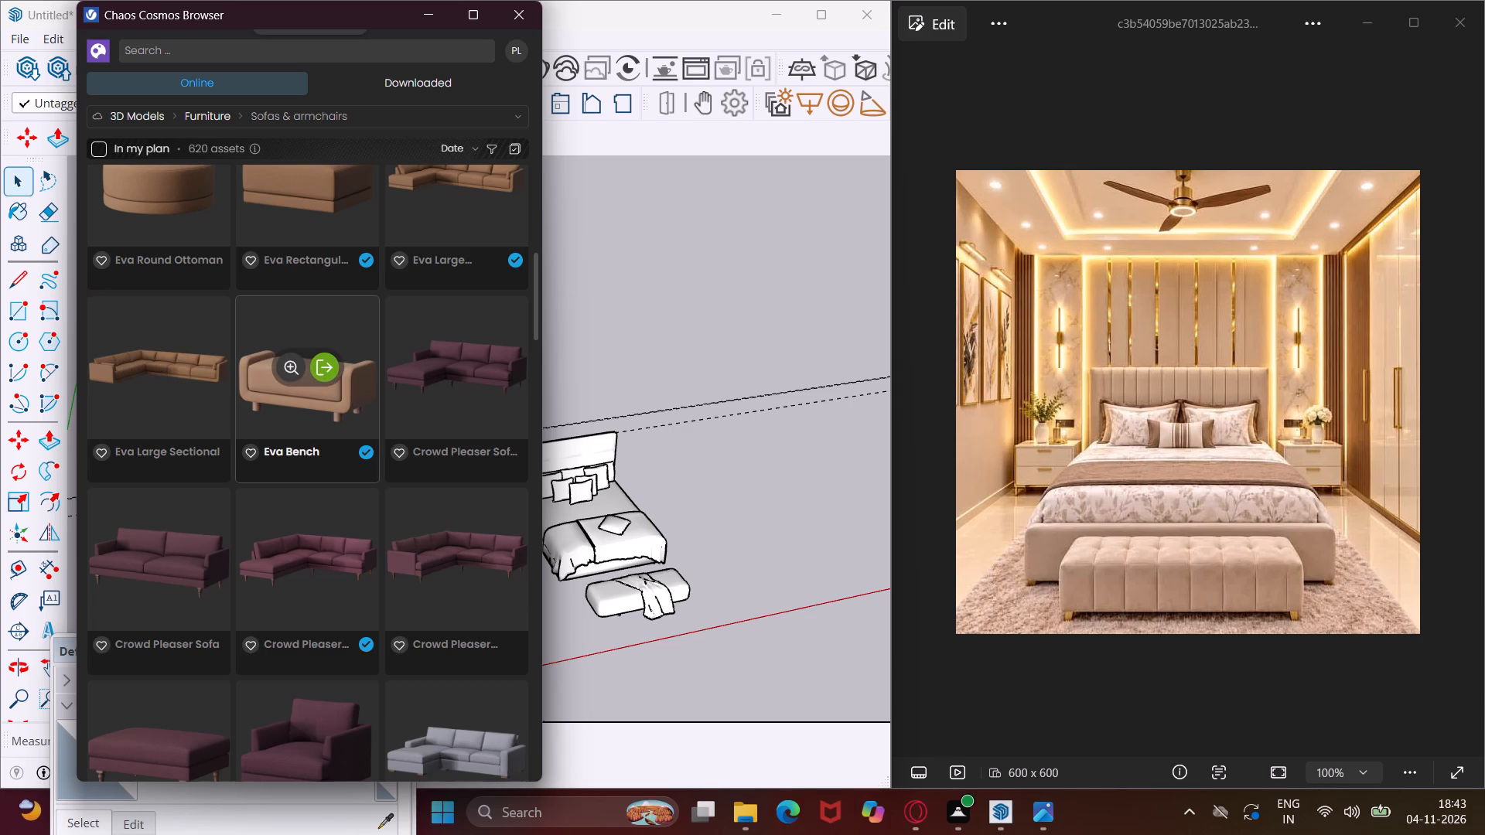
scroll(246, 460, "down", 13)
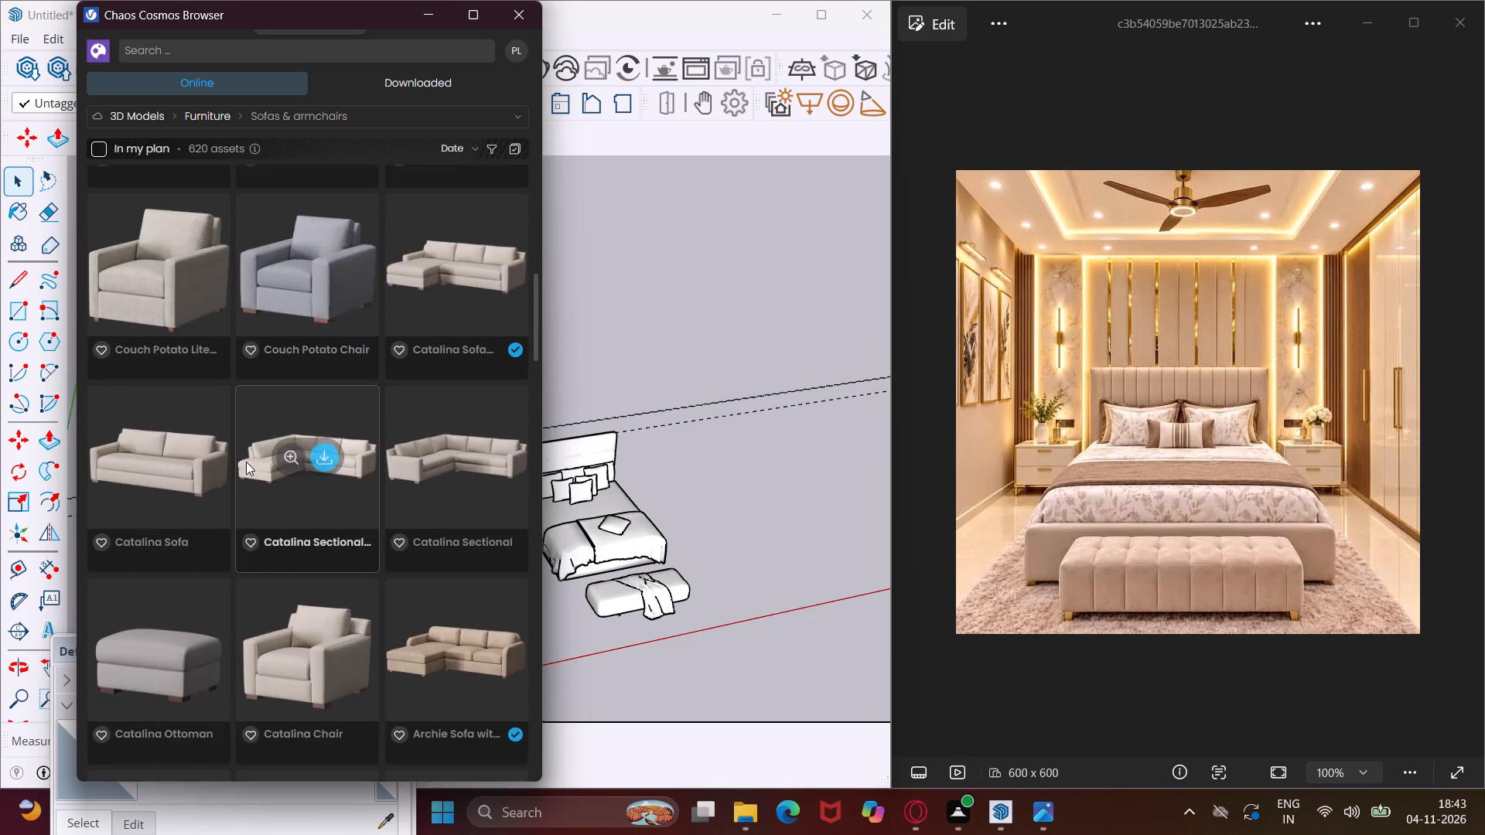
scroll(246, 462, "down", 18)
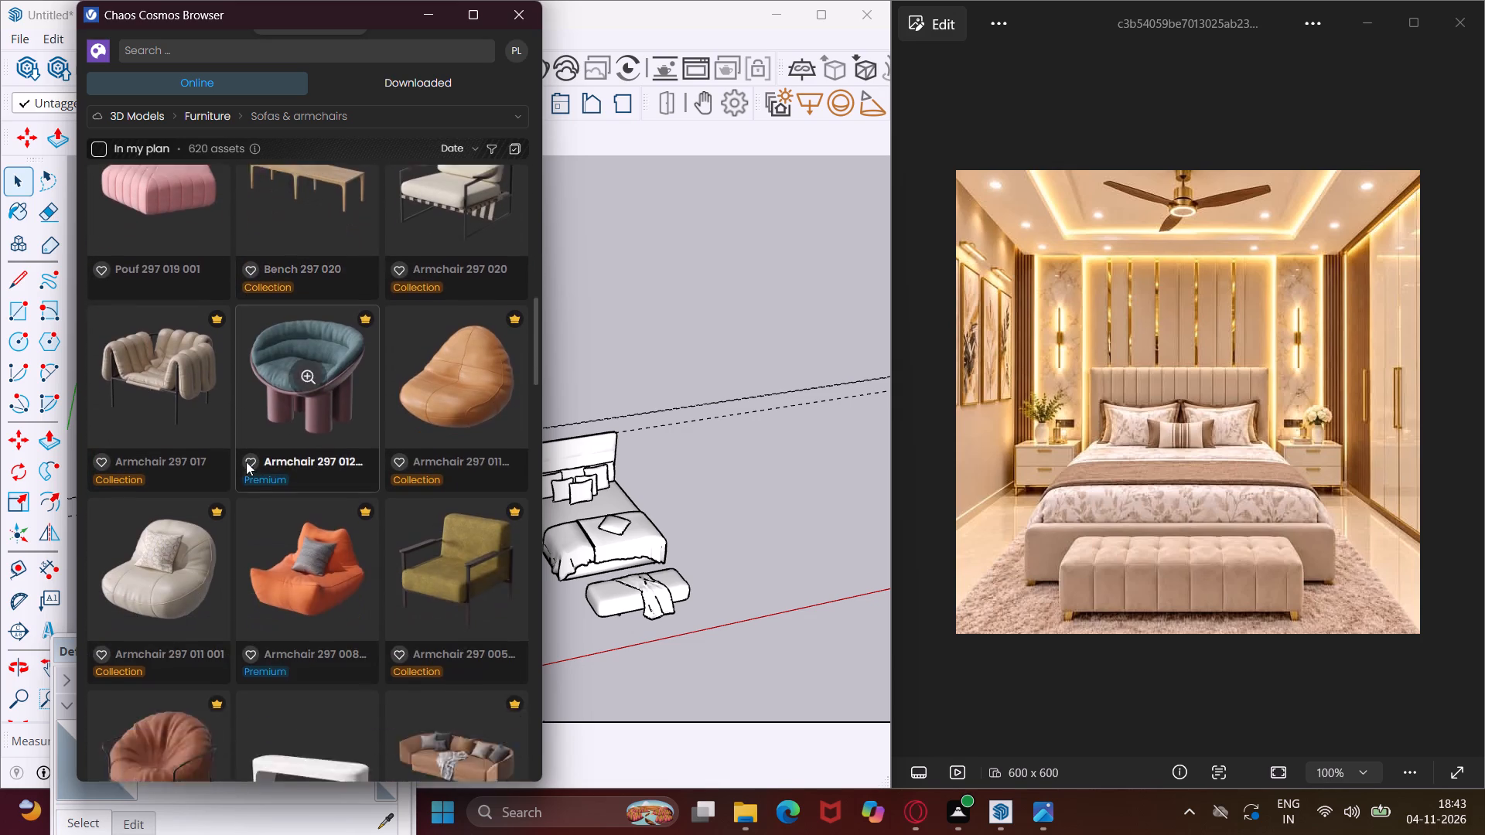
scroll(246, 462, "down", 7)
scroll(246, 462, "up", 5)
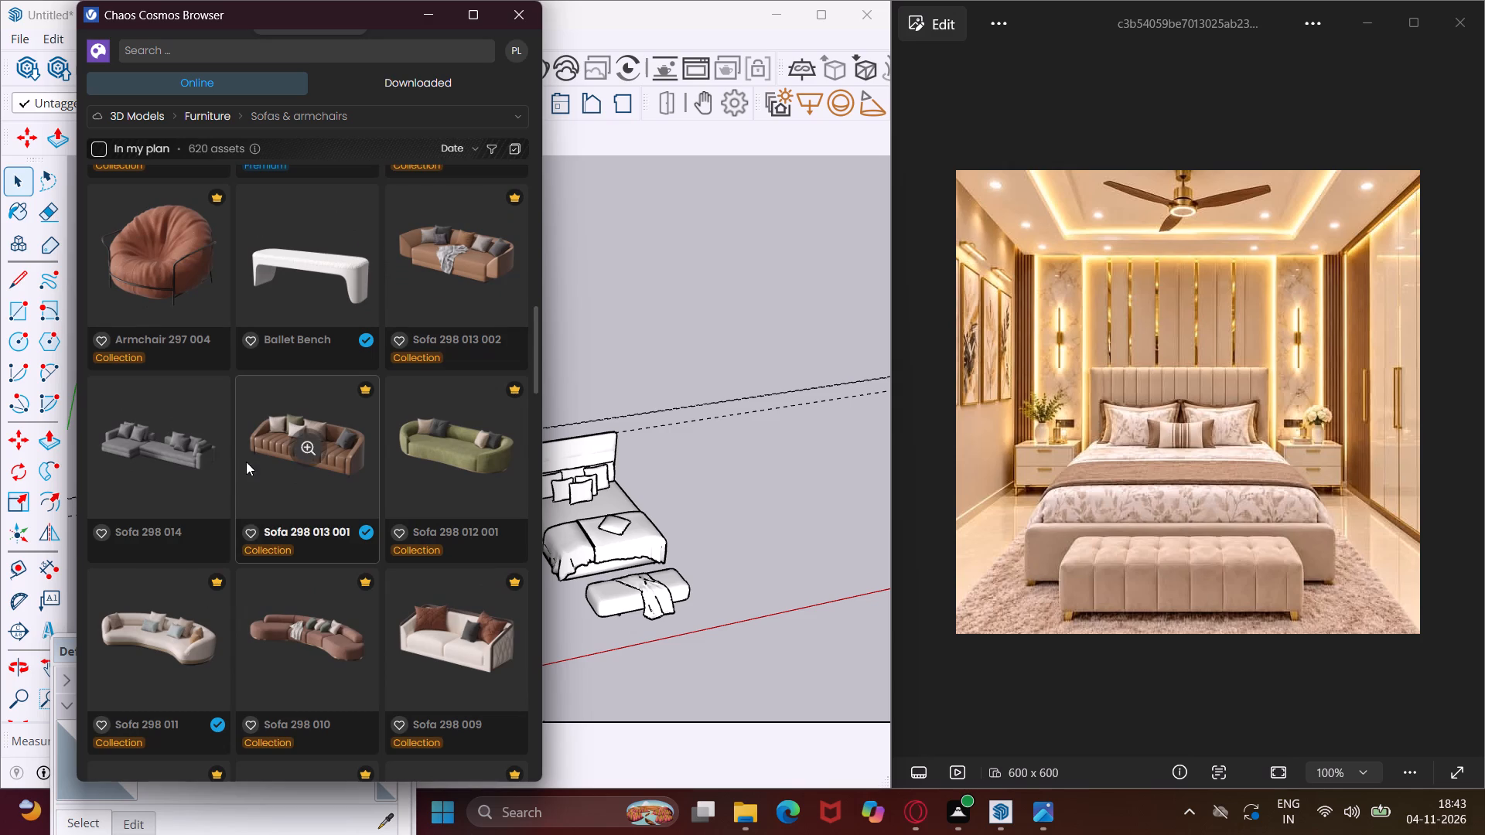
scroll(246, 462, "down", 8)
scroll(247, 461, "up", 1)
scroll(247, 460, "down", 4)
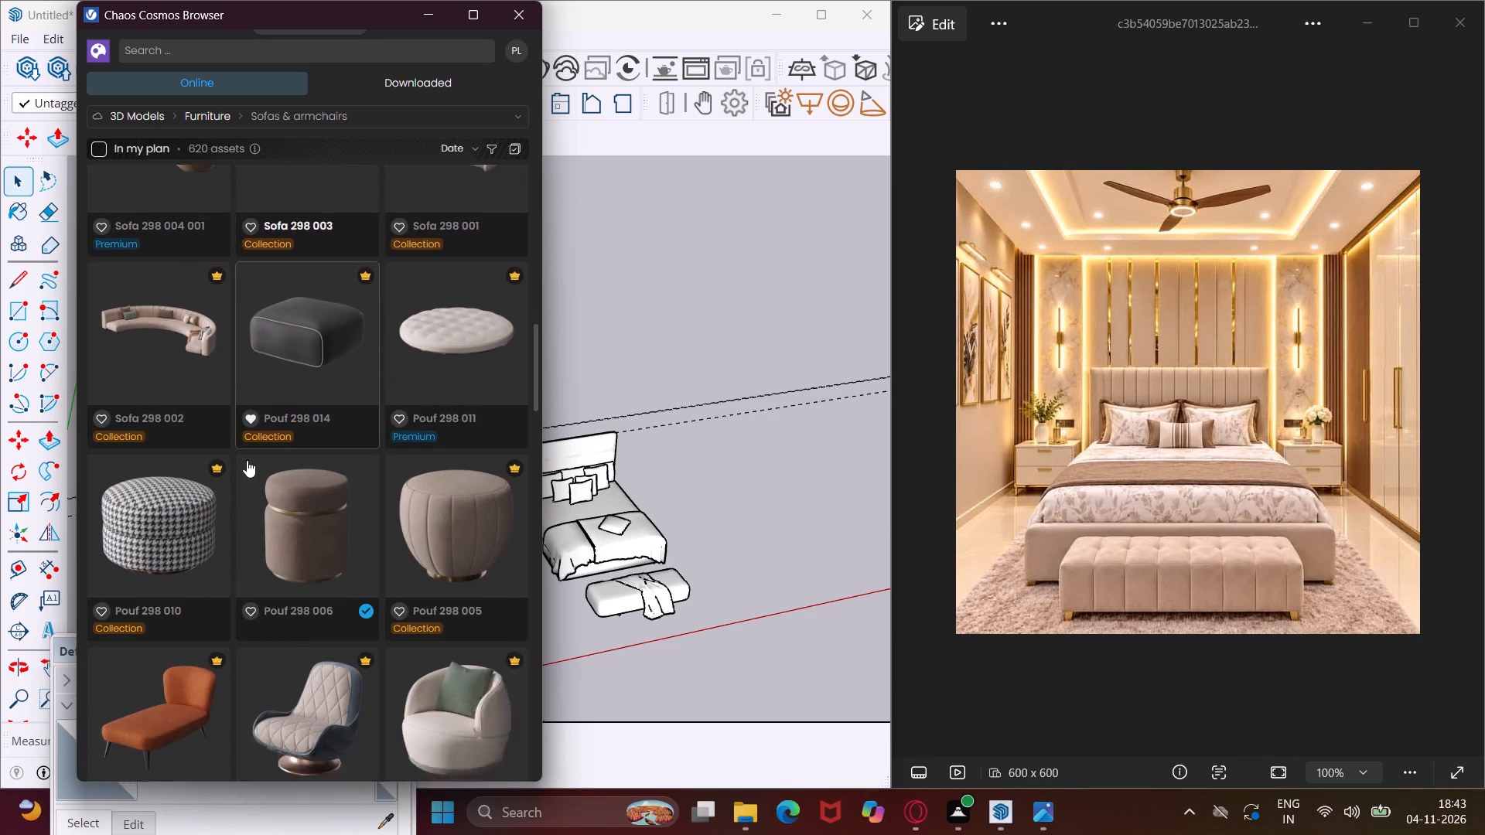
scroll(247, 460, "down", 8)
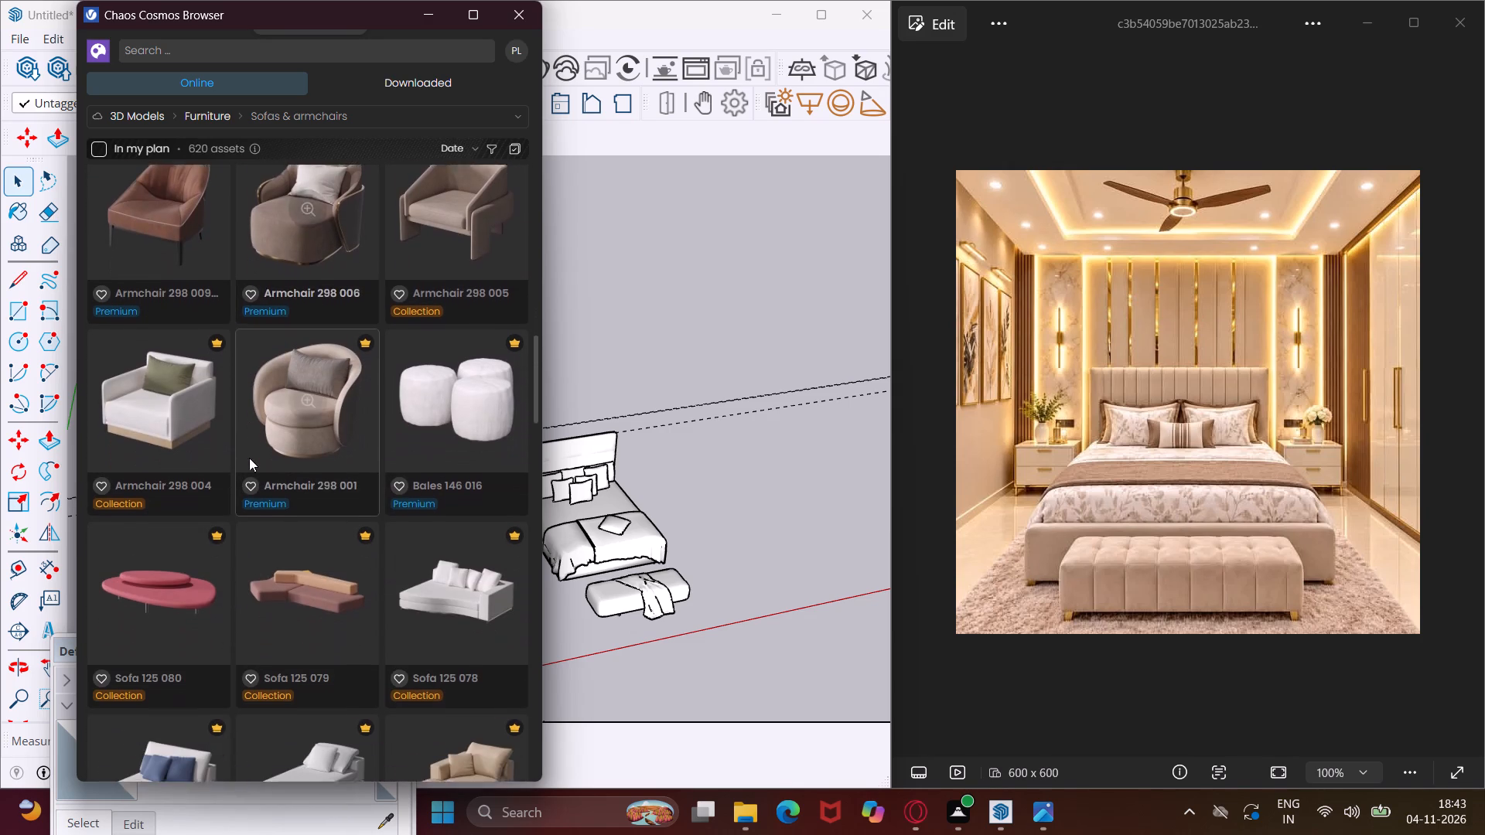
scroll(249, 458, "down", 8)
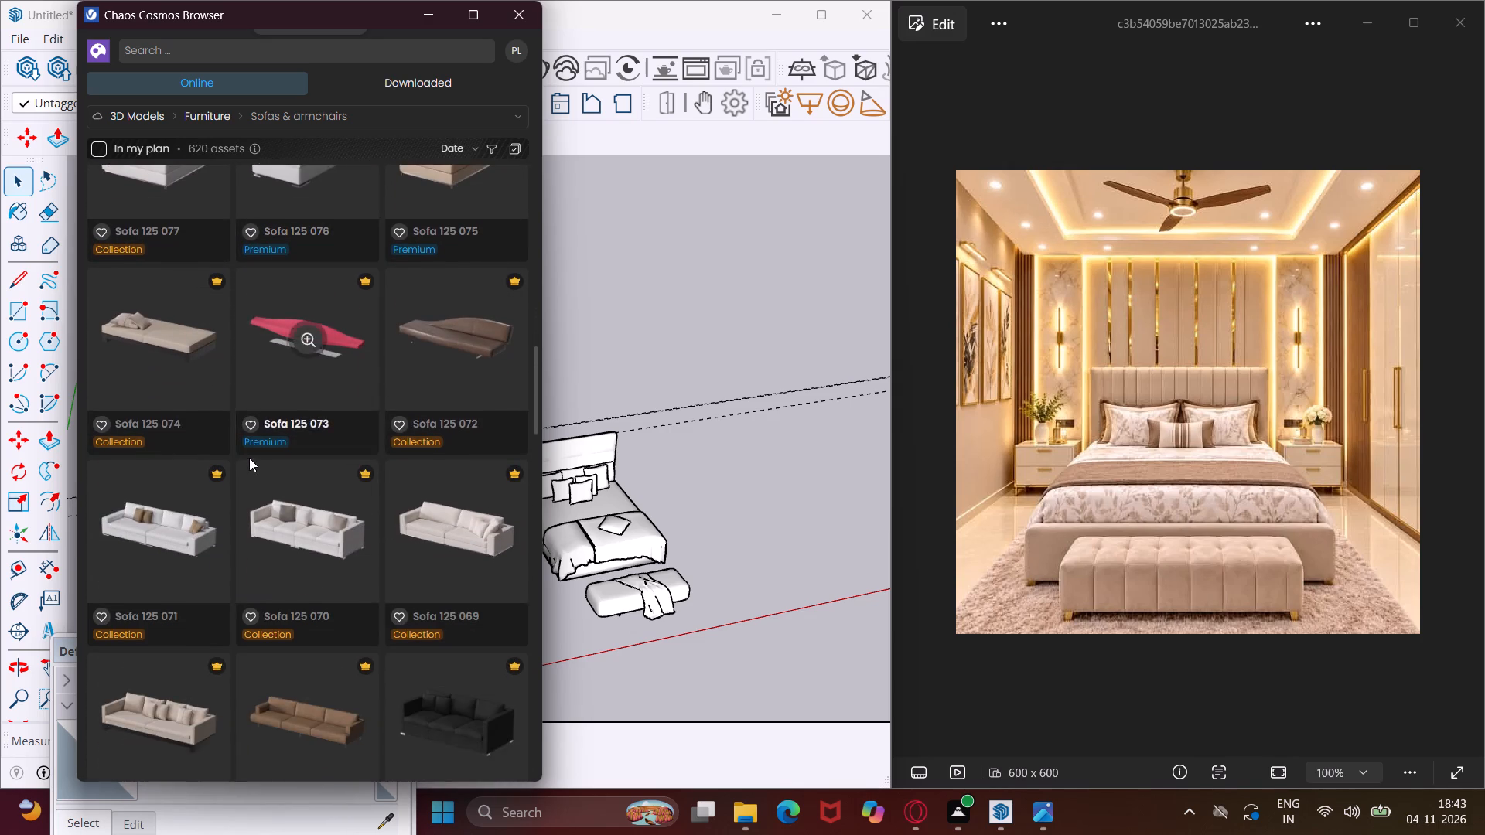
Look through the remaining online Chaos Cosmos Sofas & armchairs models, down to the list's end, for a bench matching the reference image's tufted bed-end bench.
scroll(249, 458, "down", 15)
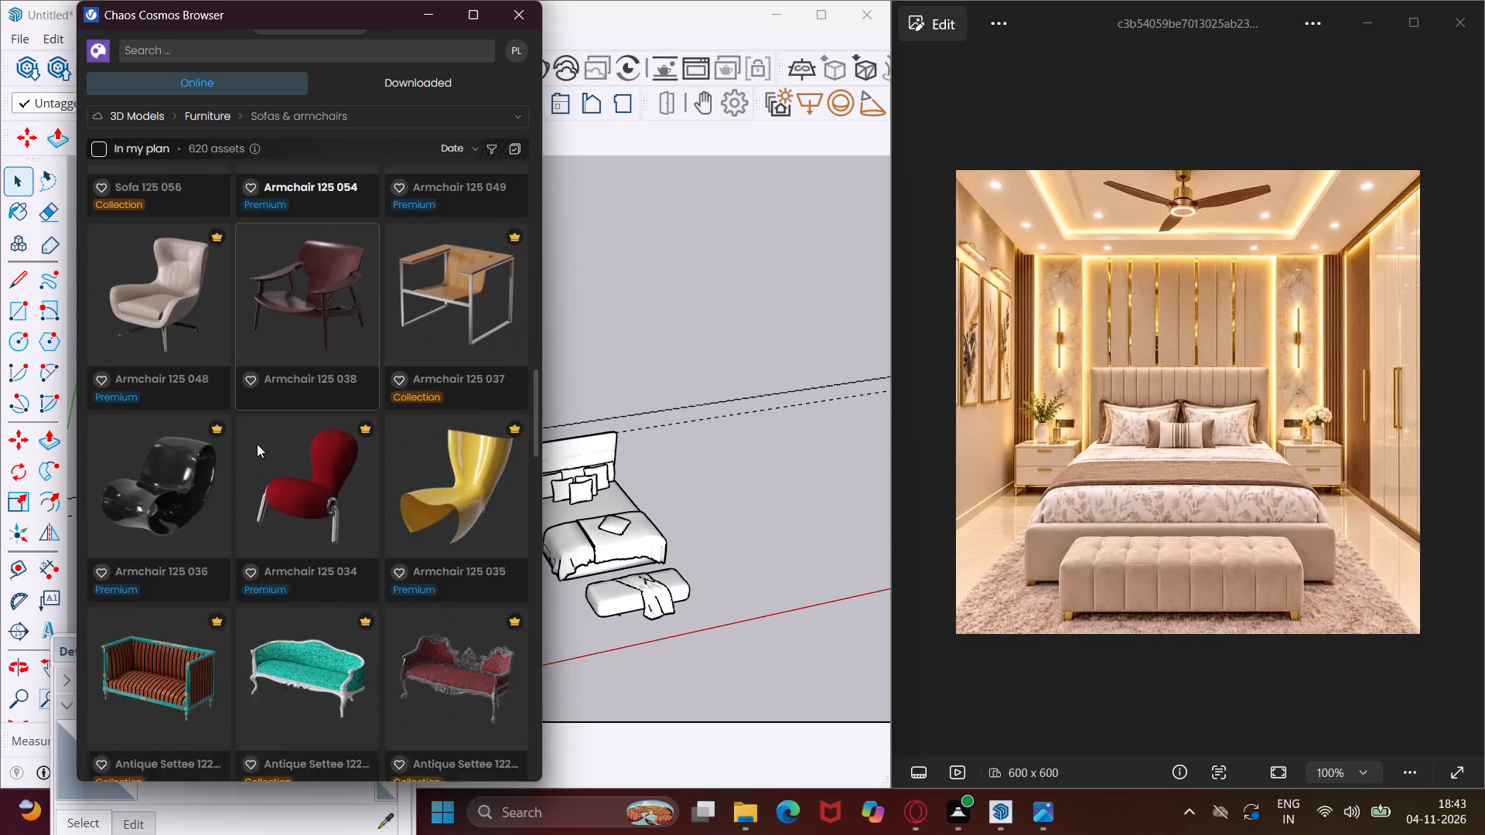
scroll(259, 434, "down", 17)
scroll(259, 434, "down", 13)
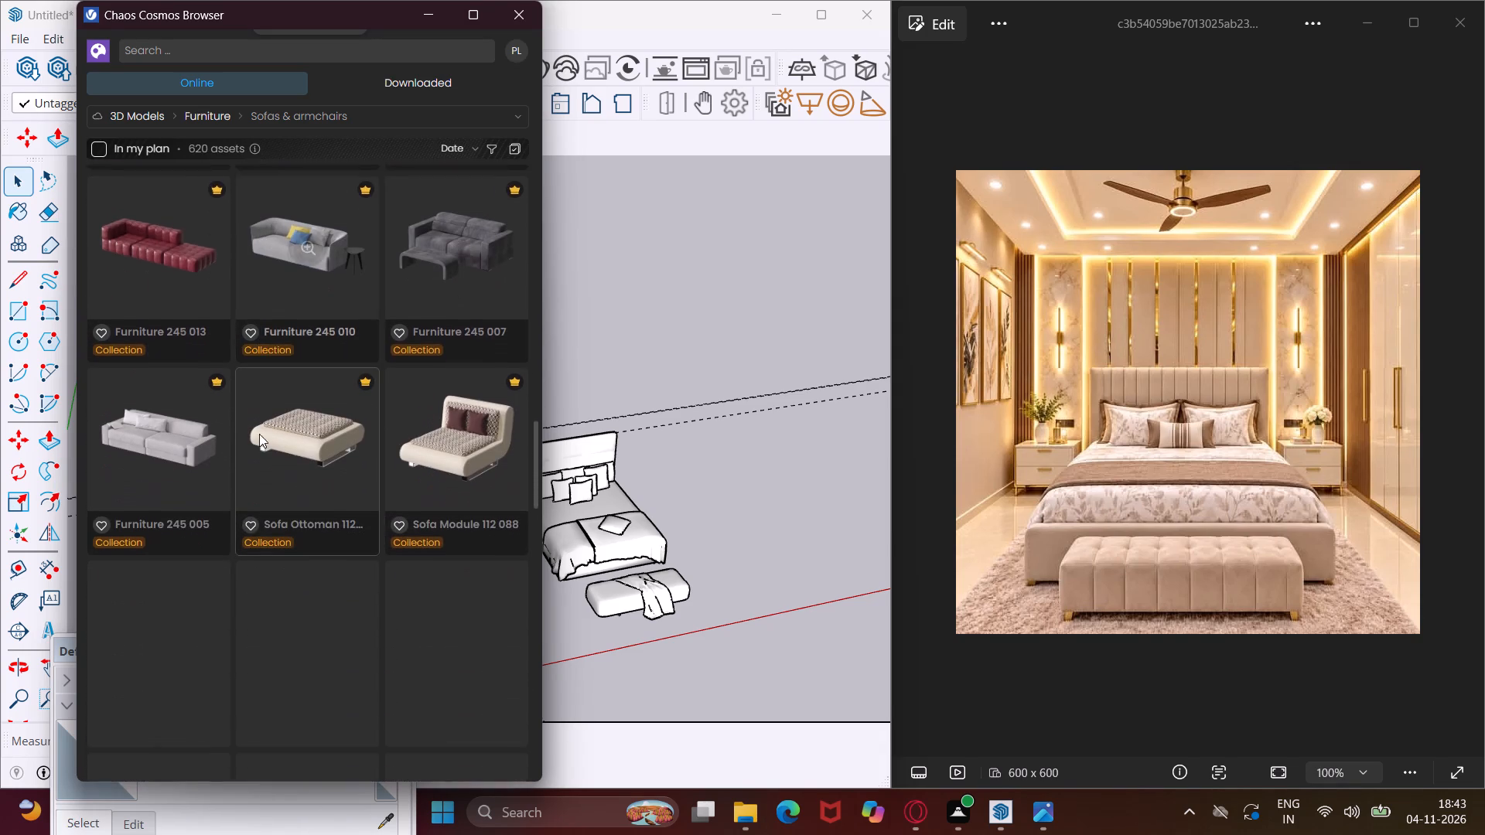
scroll(259, 434, "down", 8)
scroll(259, 434, "up", 1)
scroll(259, 434, "down", 5)
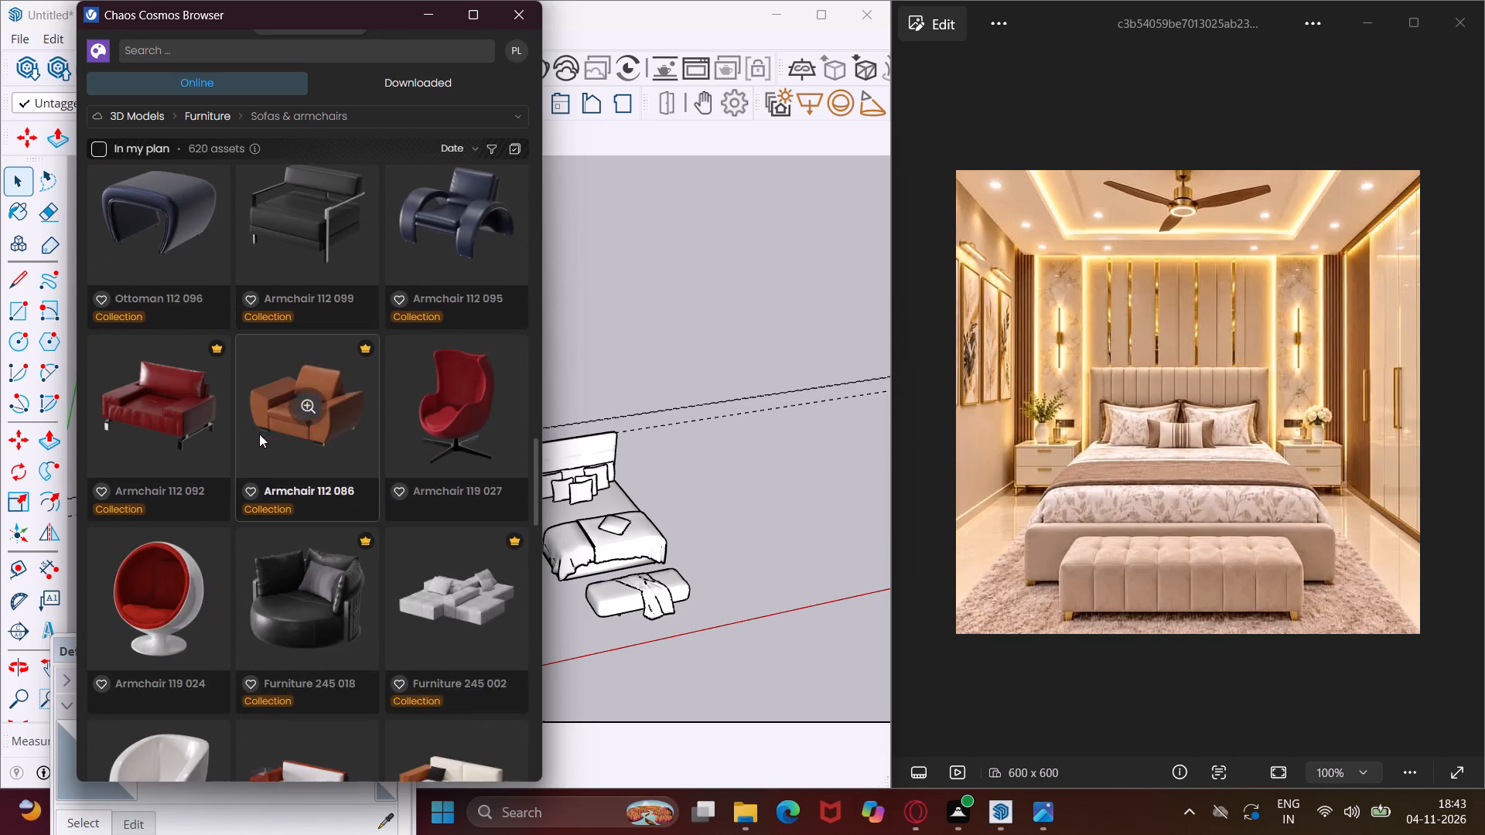
scroll(259, 434, "down", 17)
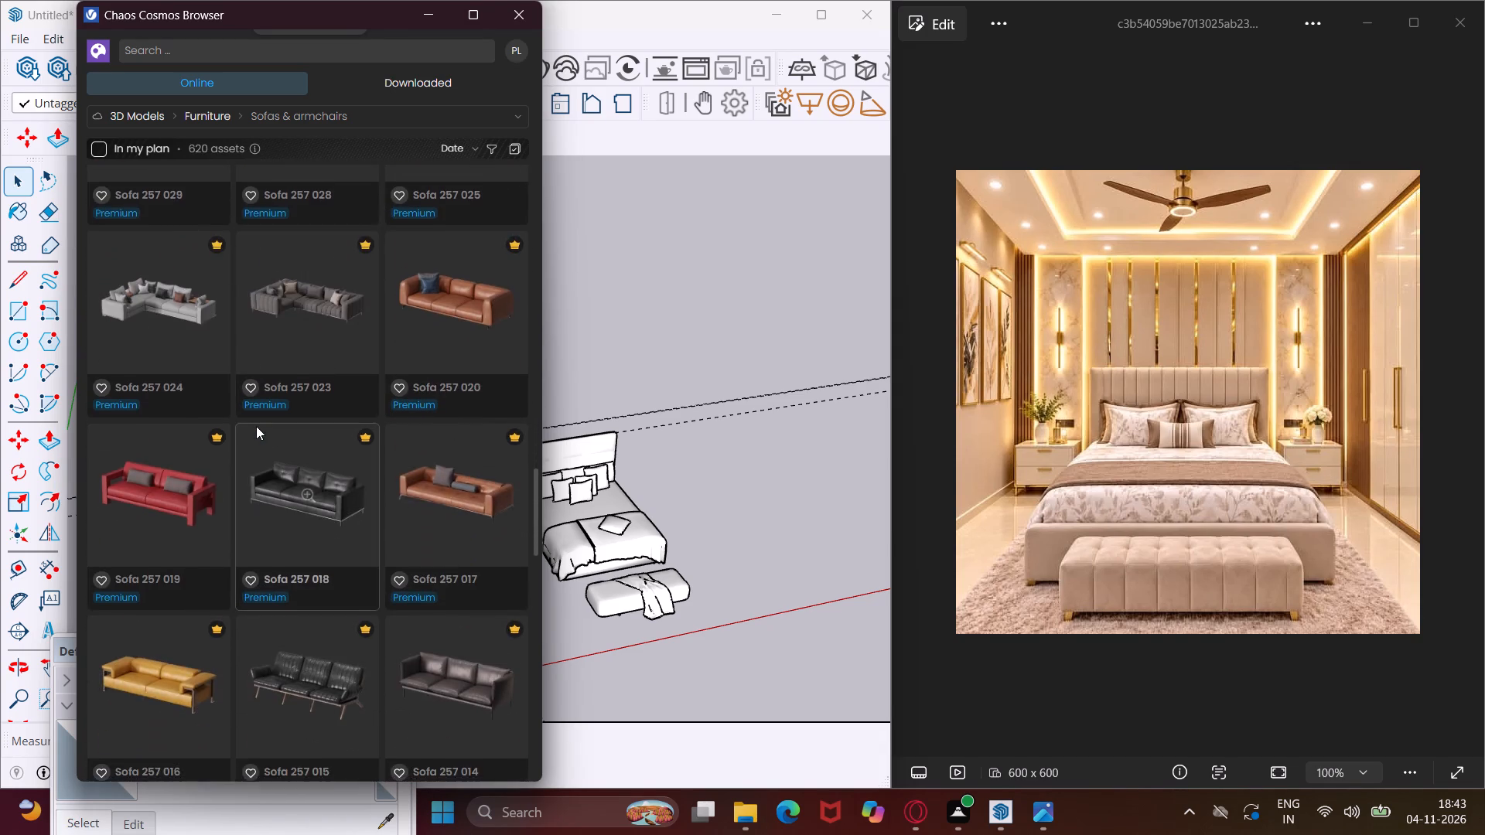
scroll(256, 426, "down", 17)
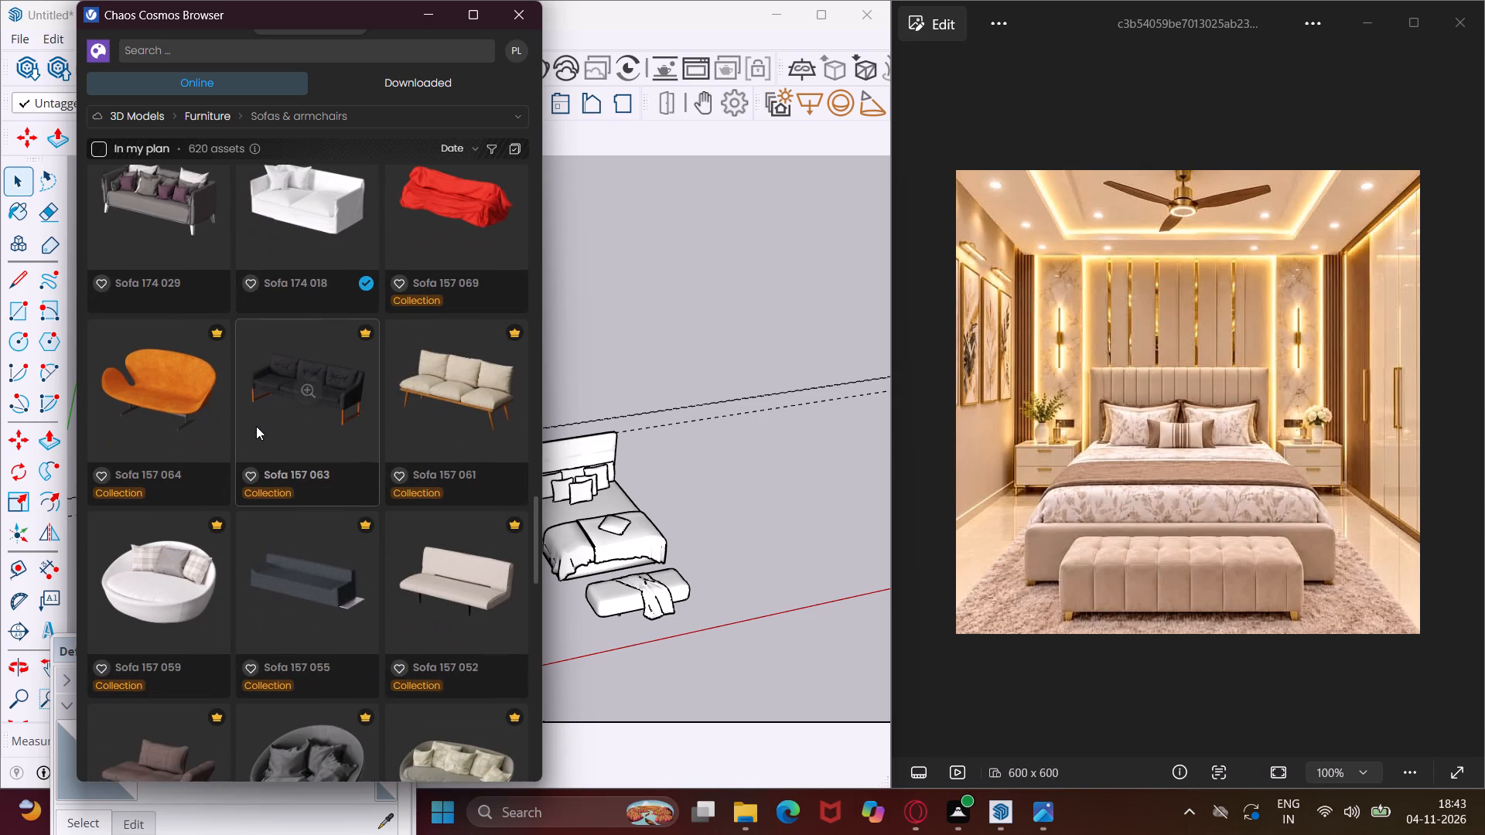
scroll(256, 426, "down", 12)
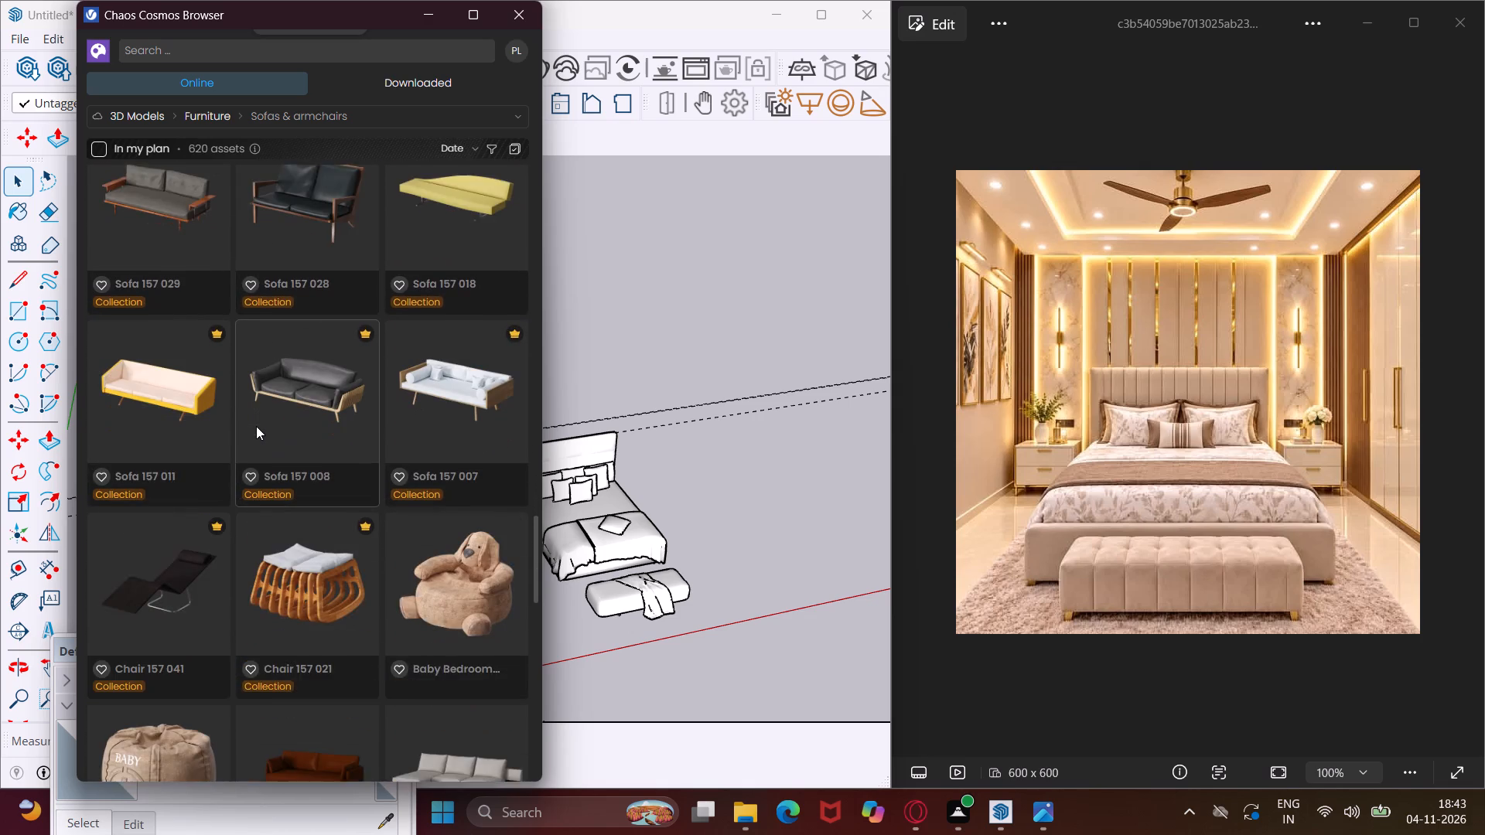
scroll(256, 426, "down", 13)
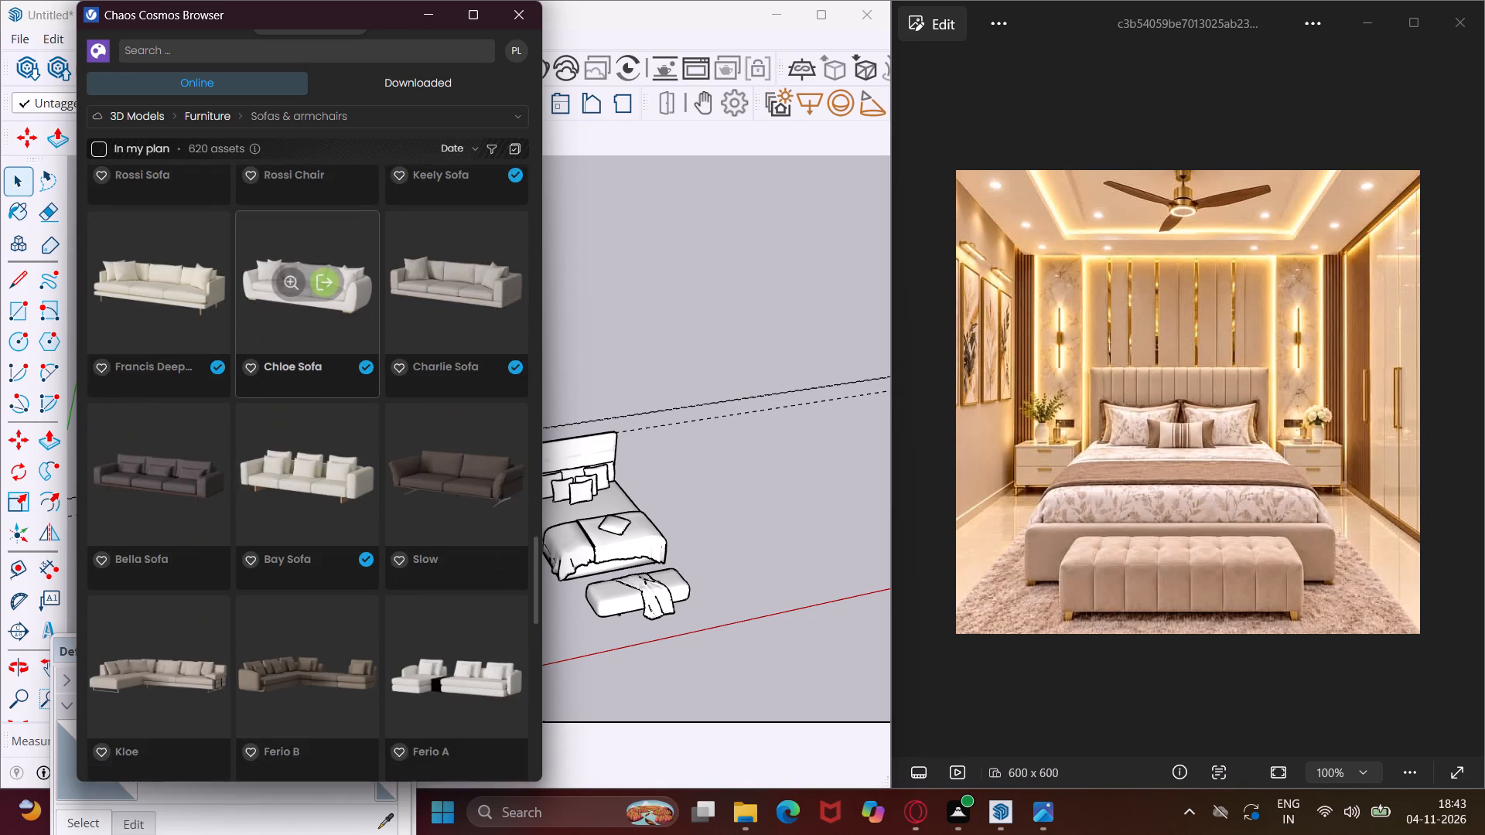
scroll(256, 426, "down", 18)
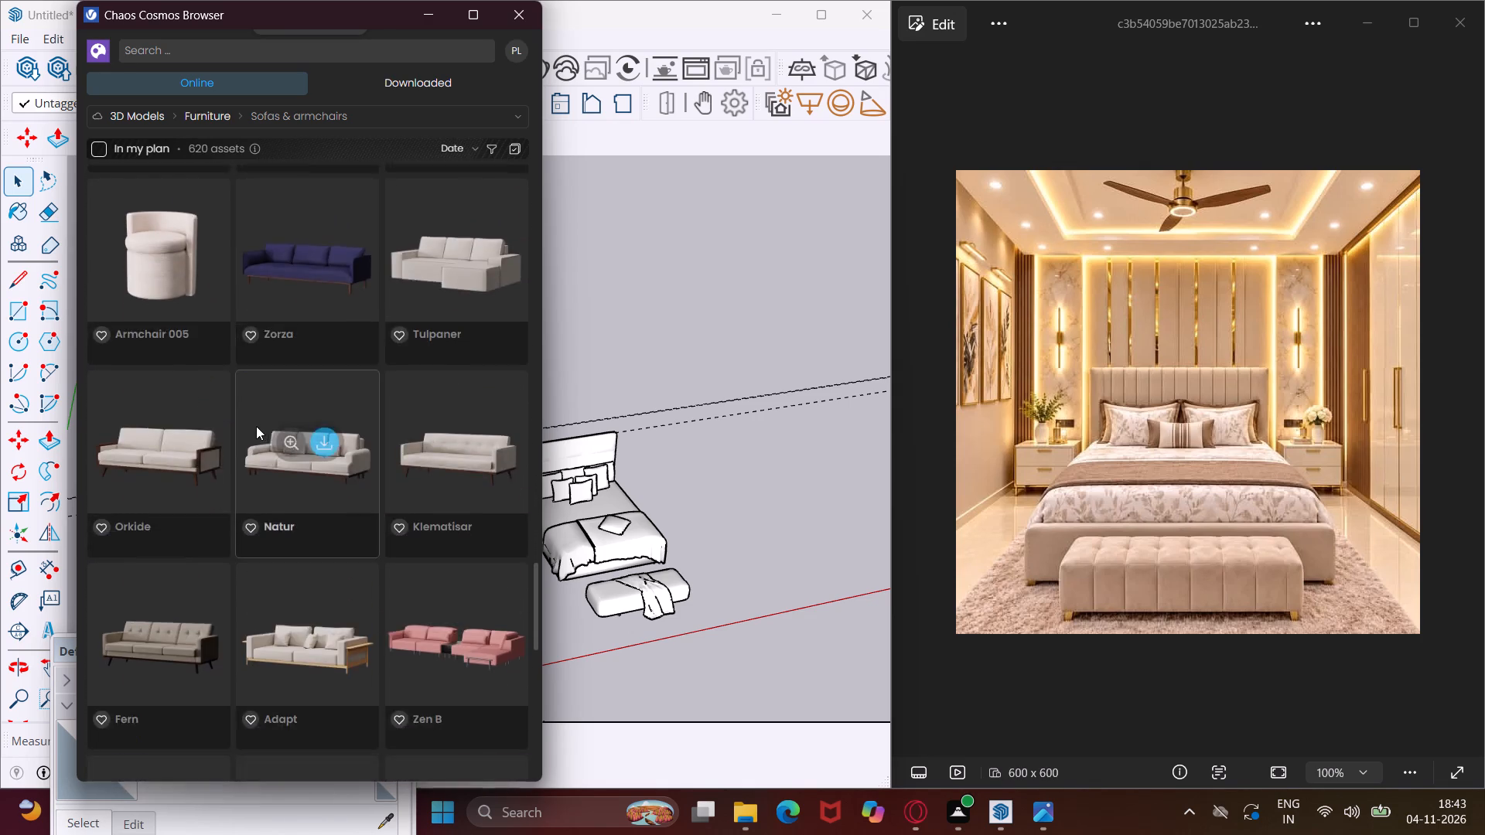
scroll(256, 426, "down", 8)
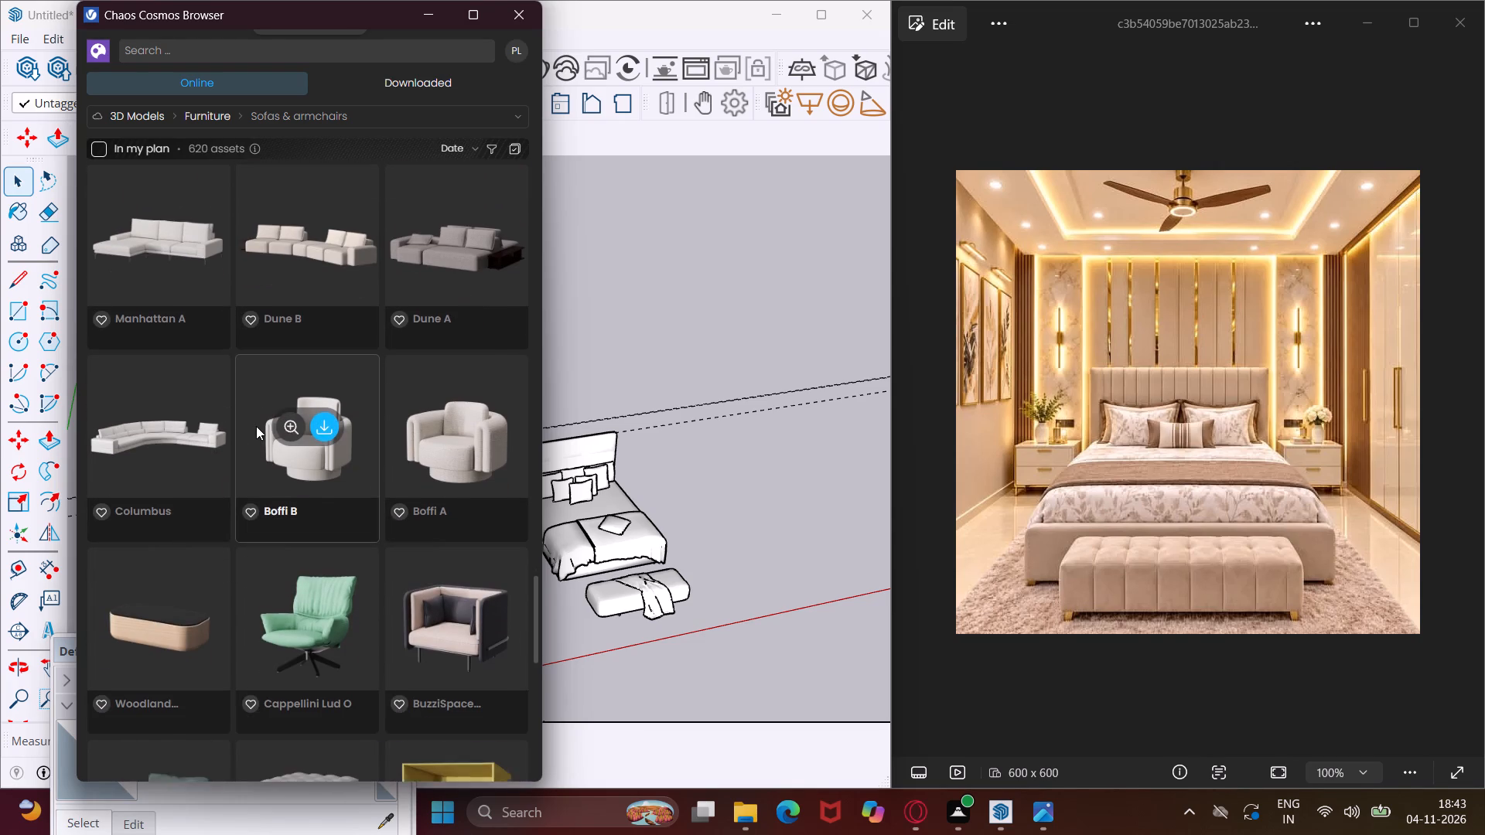
scroll(256, 426, "down", 17)
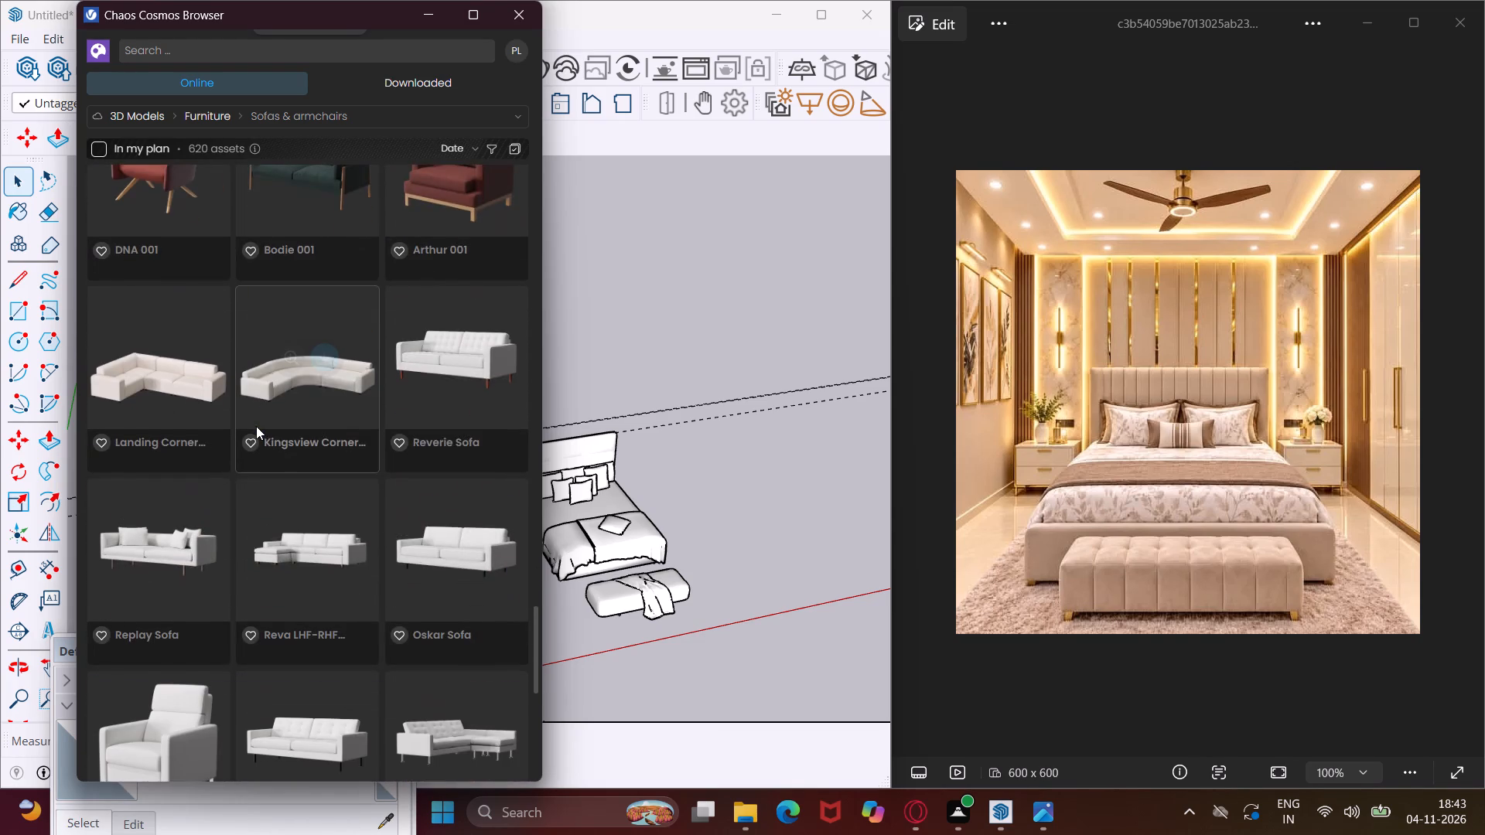
scroll(256, 426, "down", 13)
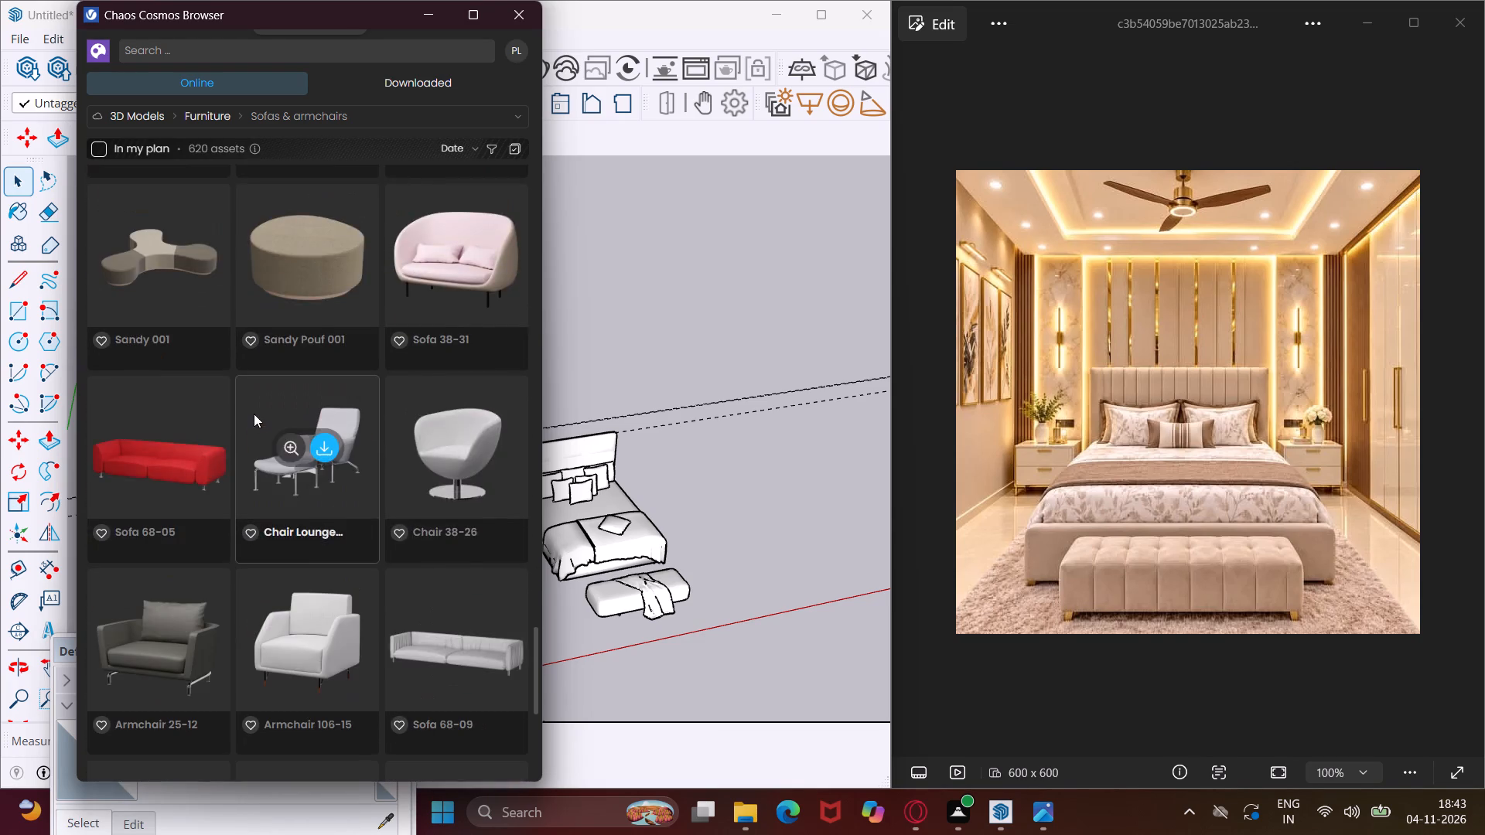
scroll(254, 414, "down", 19)
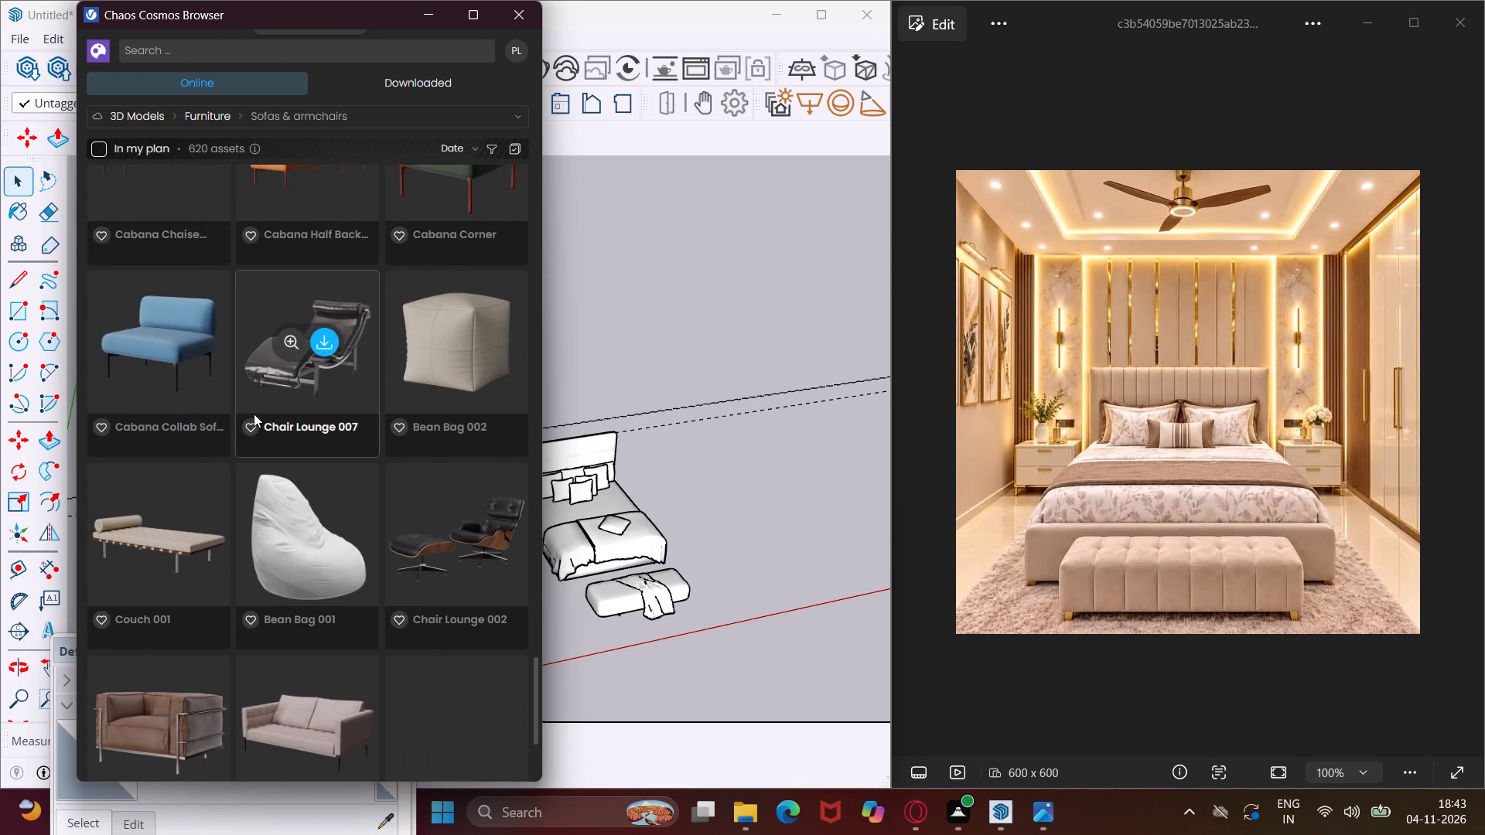
scroll(254, 414, "up", 3)
scroll(254, 414, "down", 12)
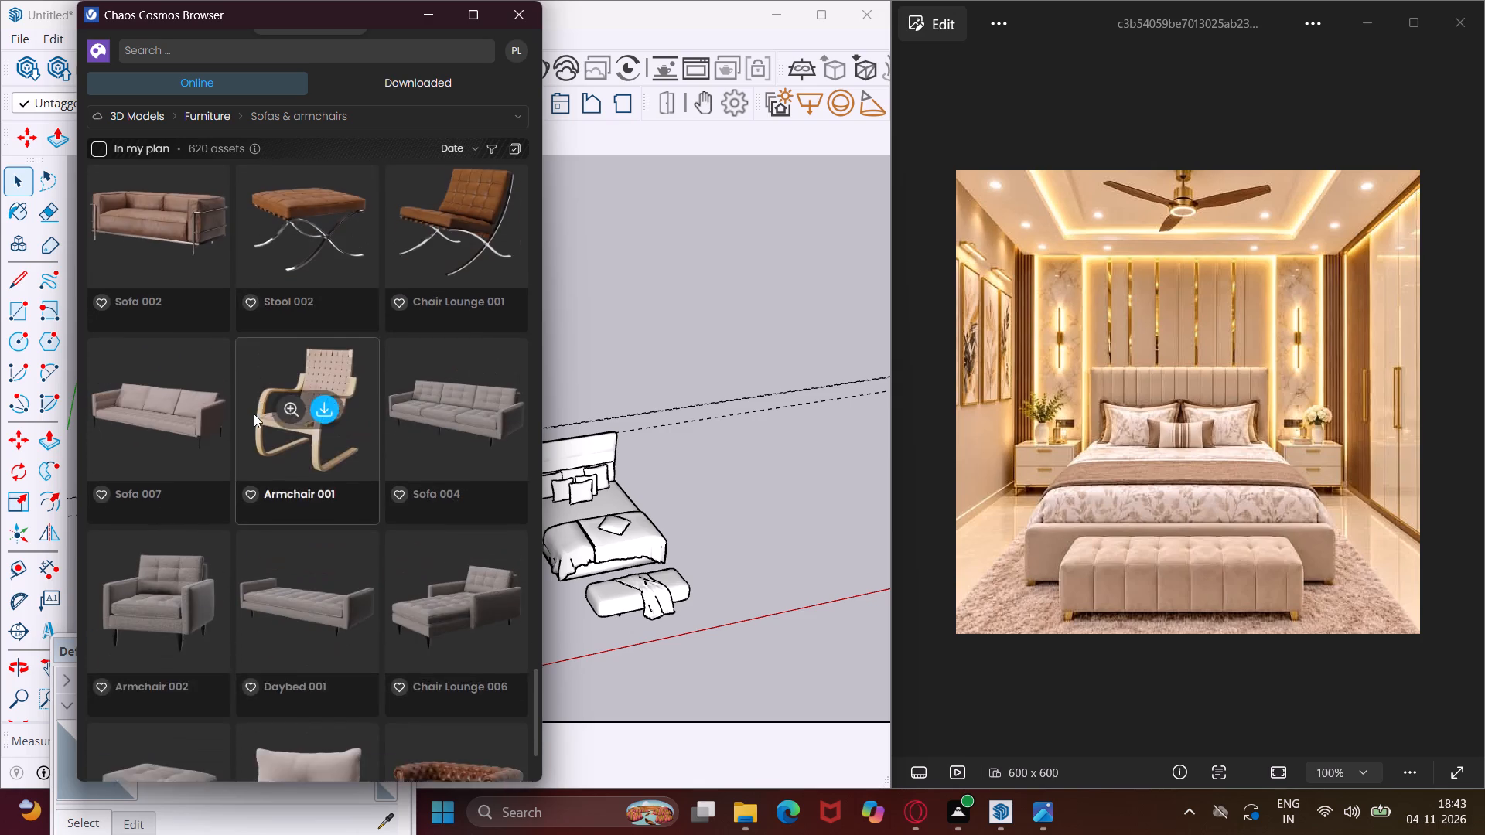
scroll(254, 414, "down", 15)
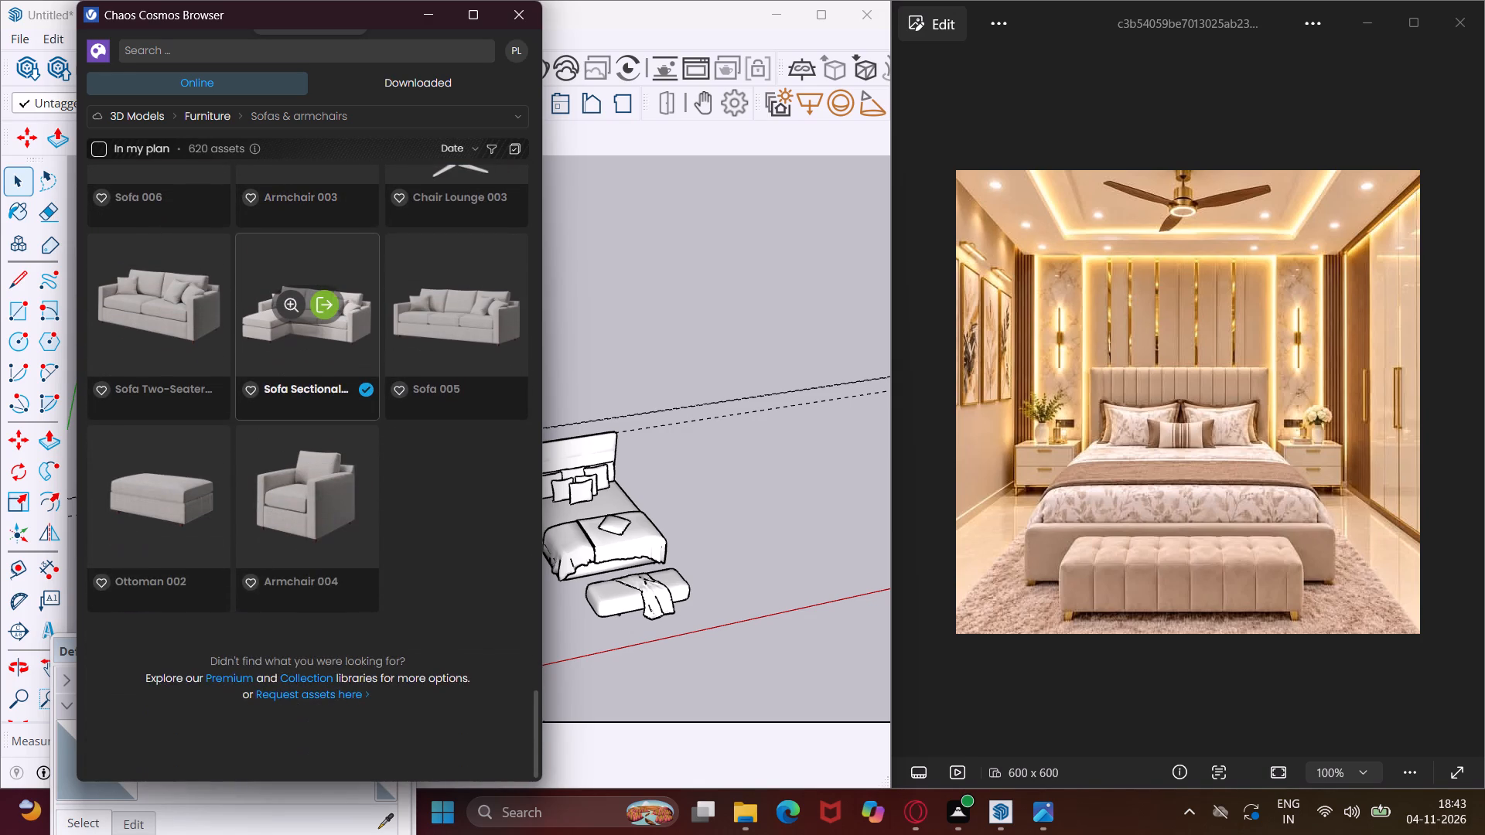
Look back up through the online Sofas & armchairs models, rechecking ottomans and backless seats for a match to the reference's tufted bench.
scroll(254, 414, "up", 7)
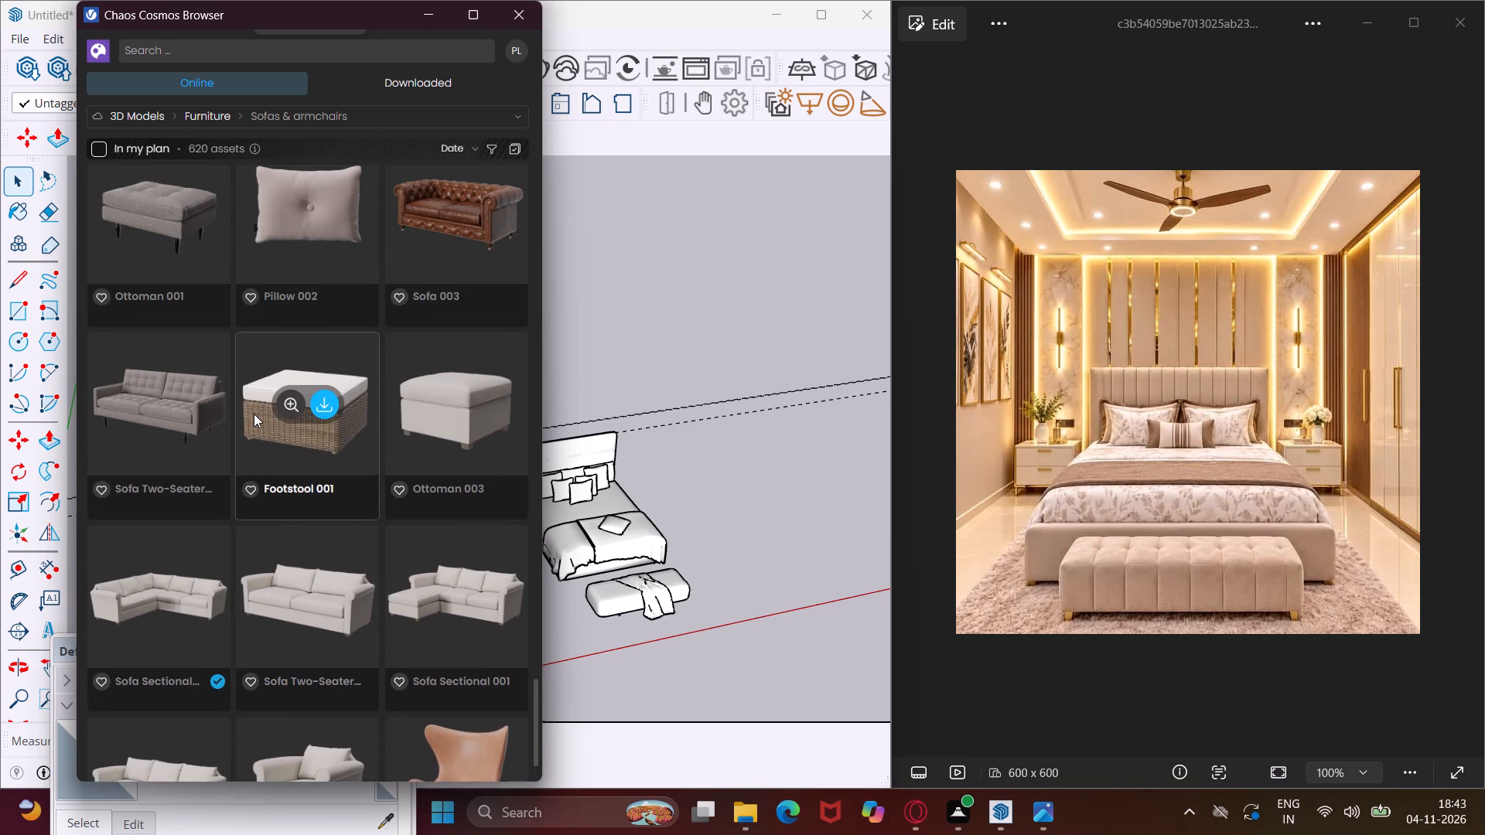
scroll(254, 414, "up", 6)
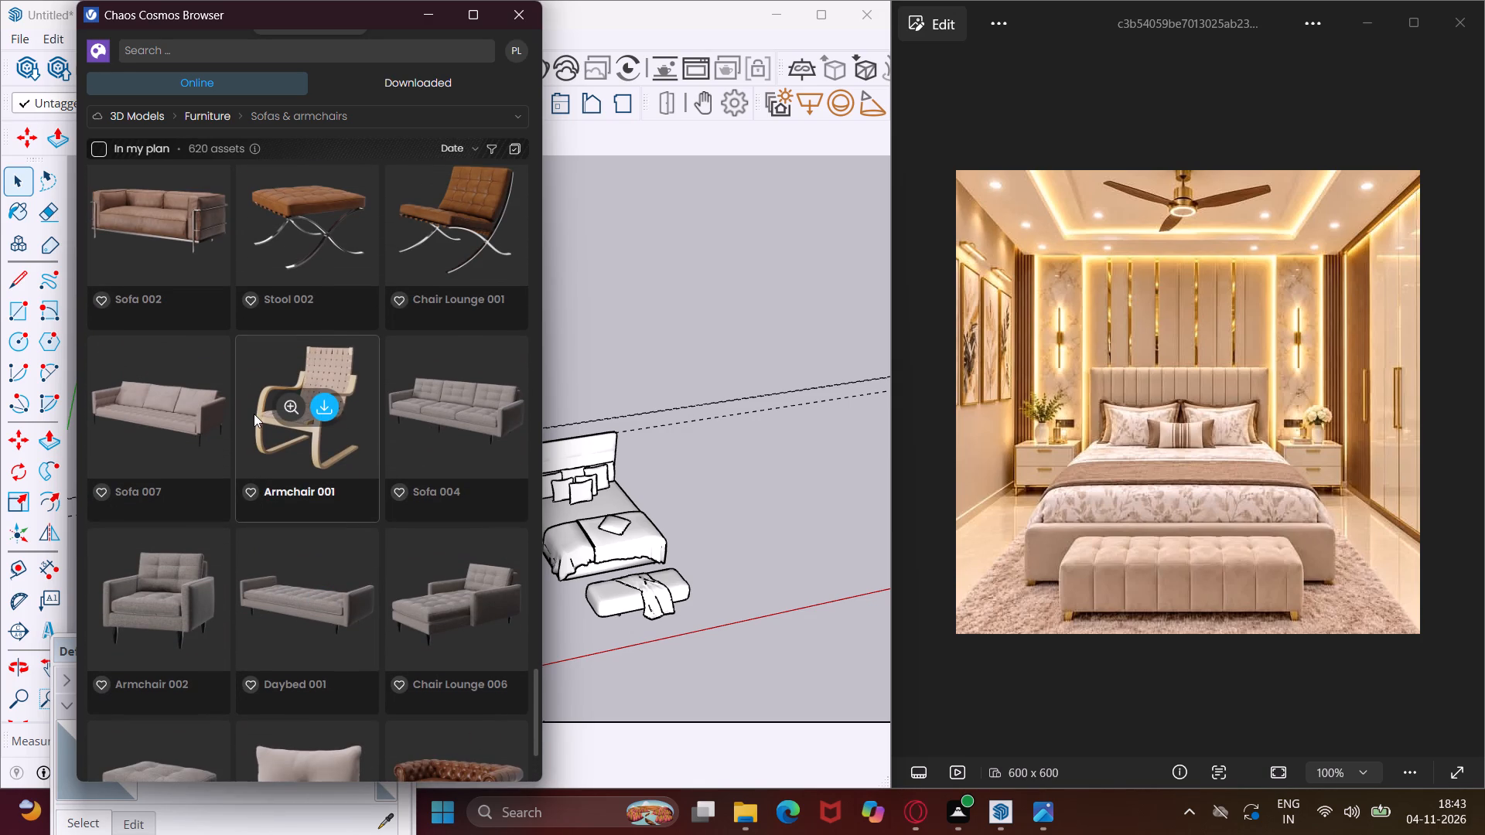
scroll(254, 414, "up", 8)
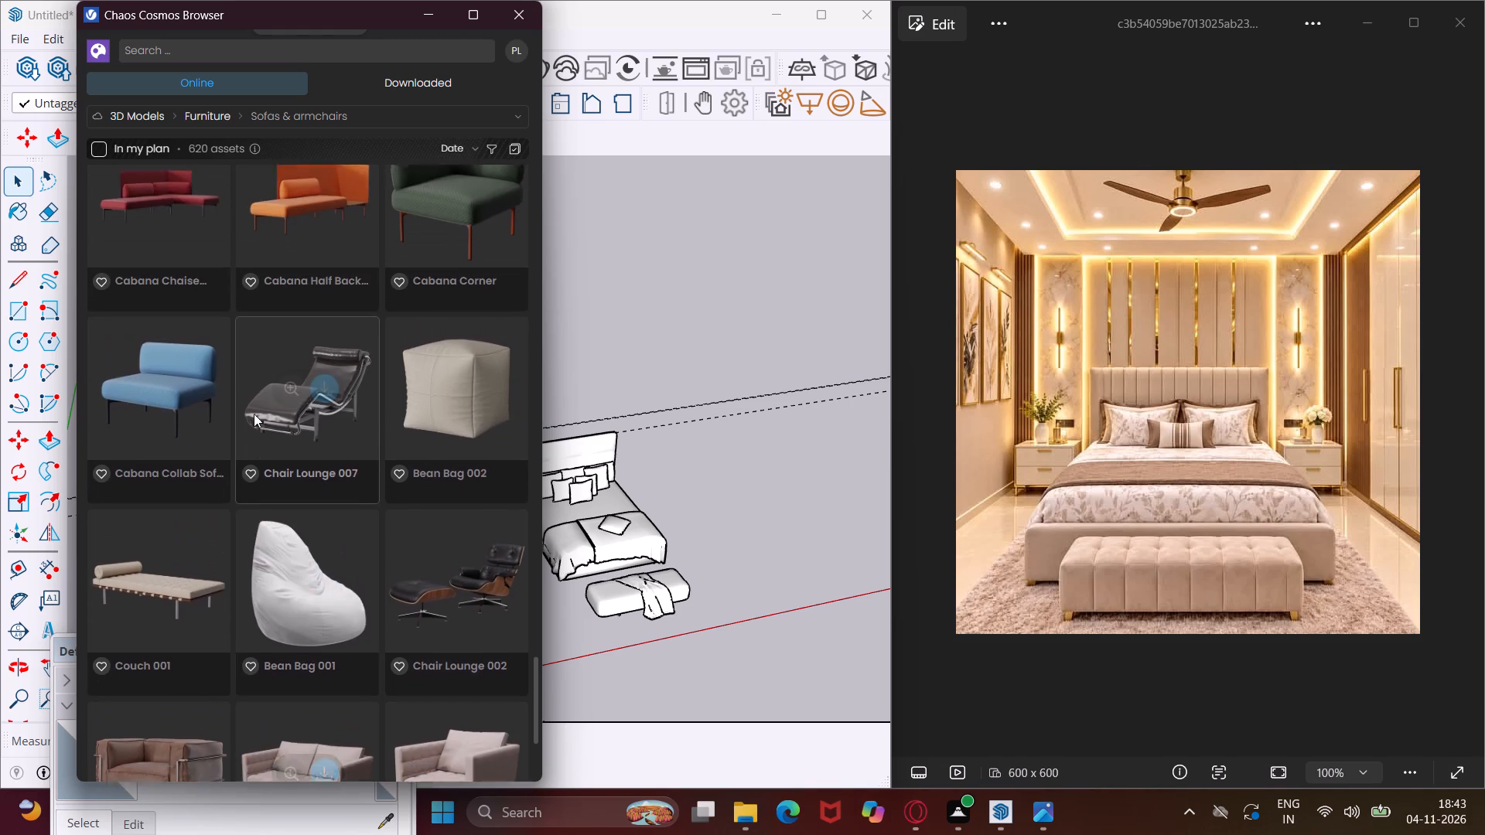
scroll(254, 414, "up", 10)
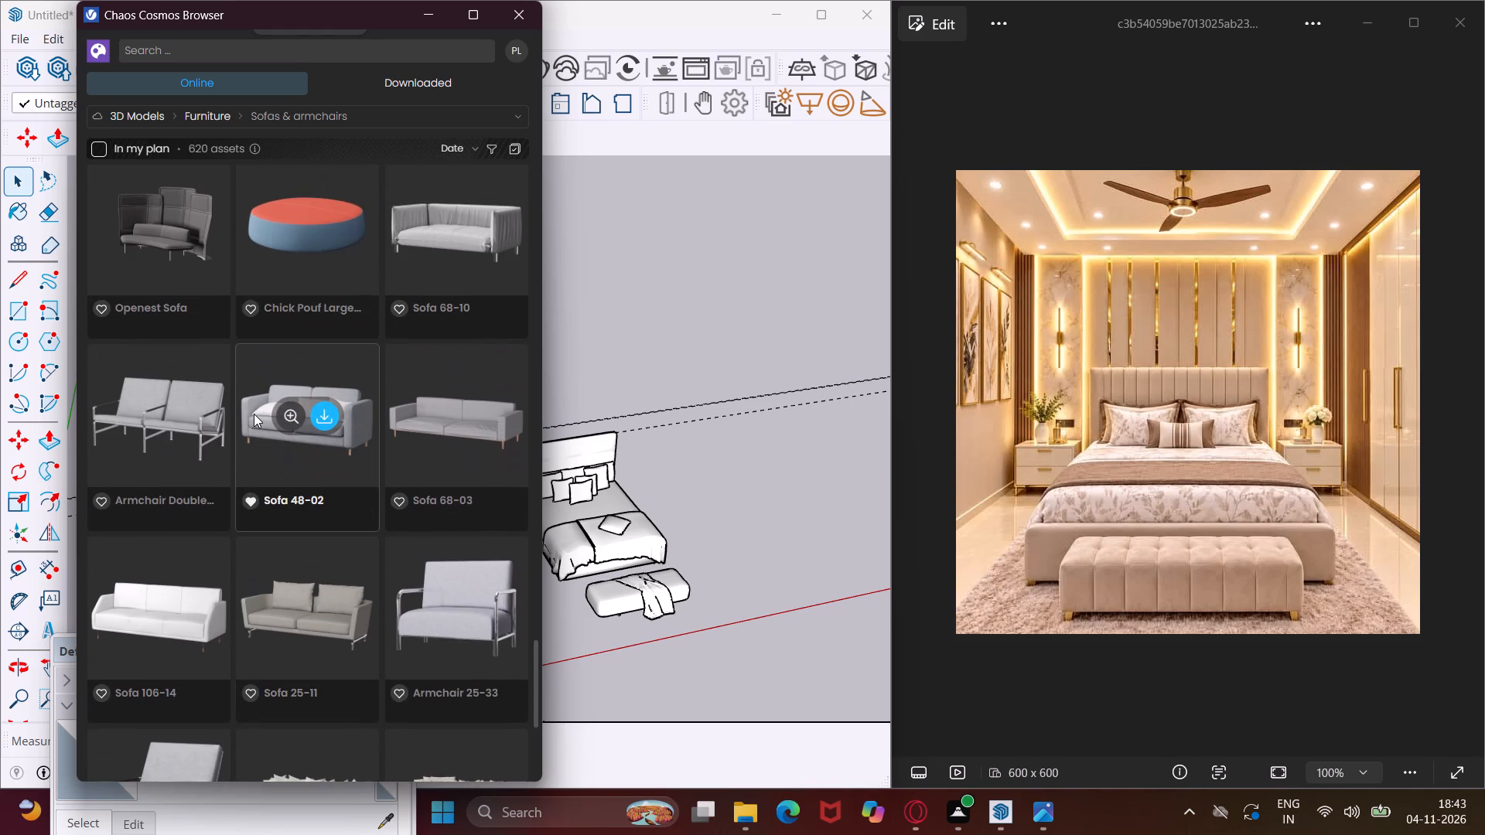
scroll(254, 414, "down", 4)
scroll(254, 414, "up", 5)
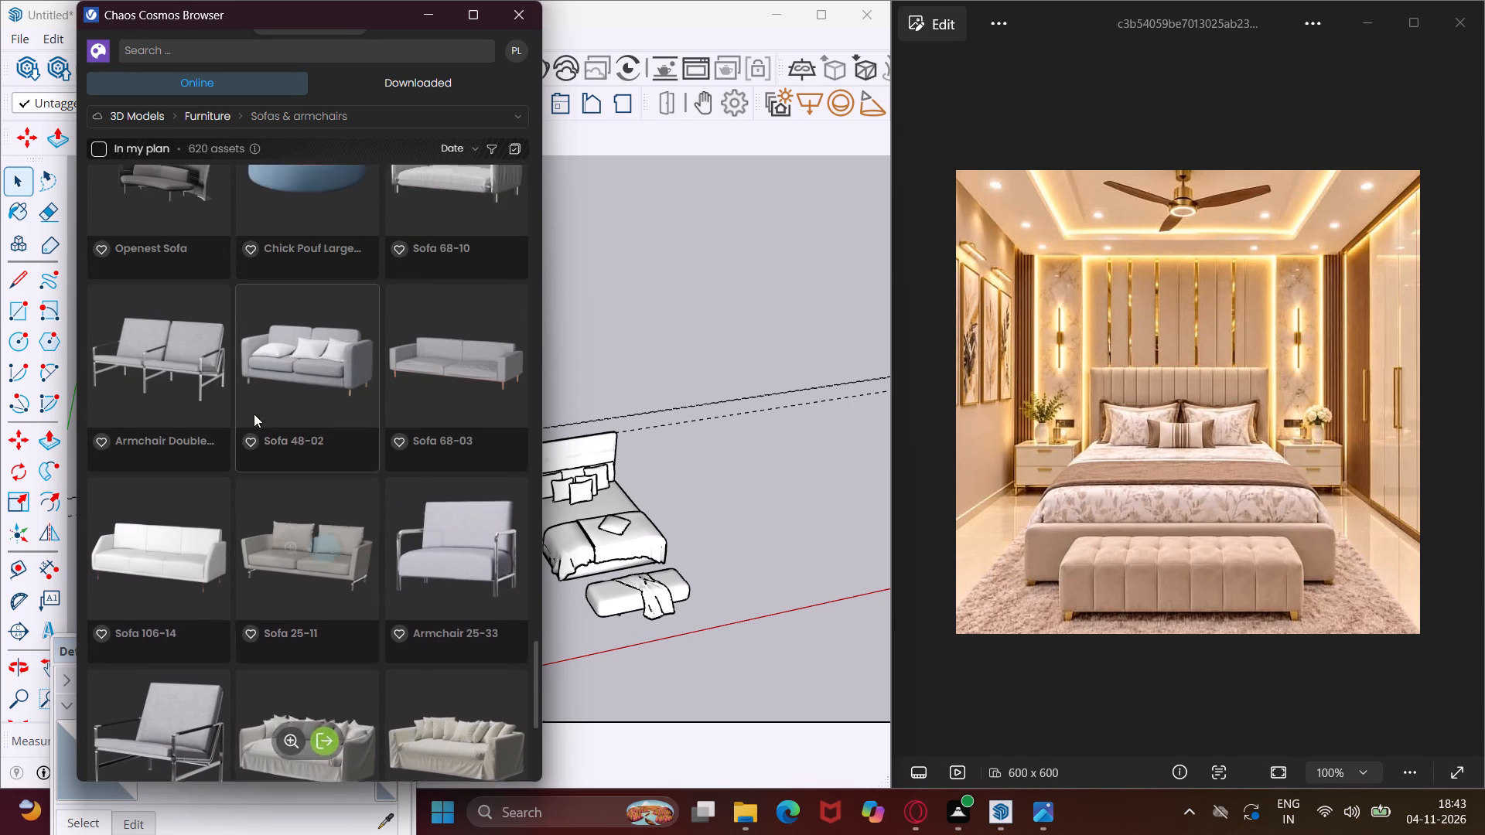
scroll(254, 414, "up", 5)
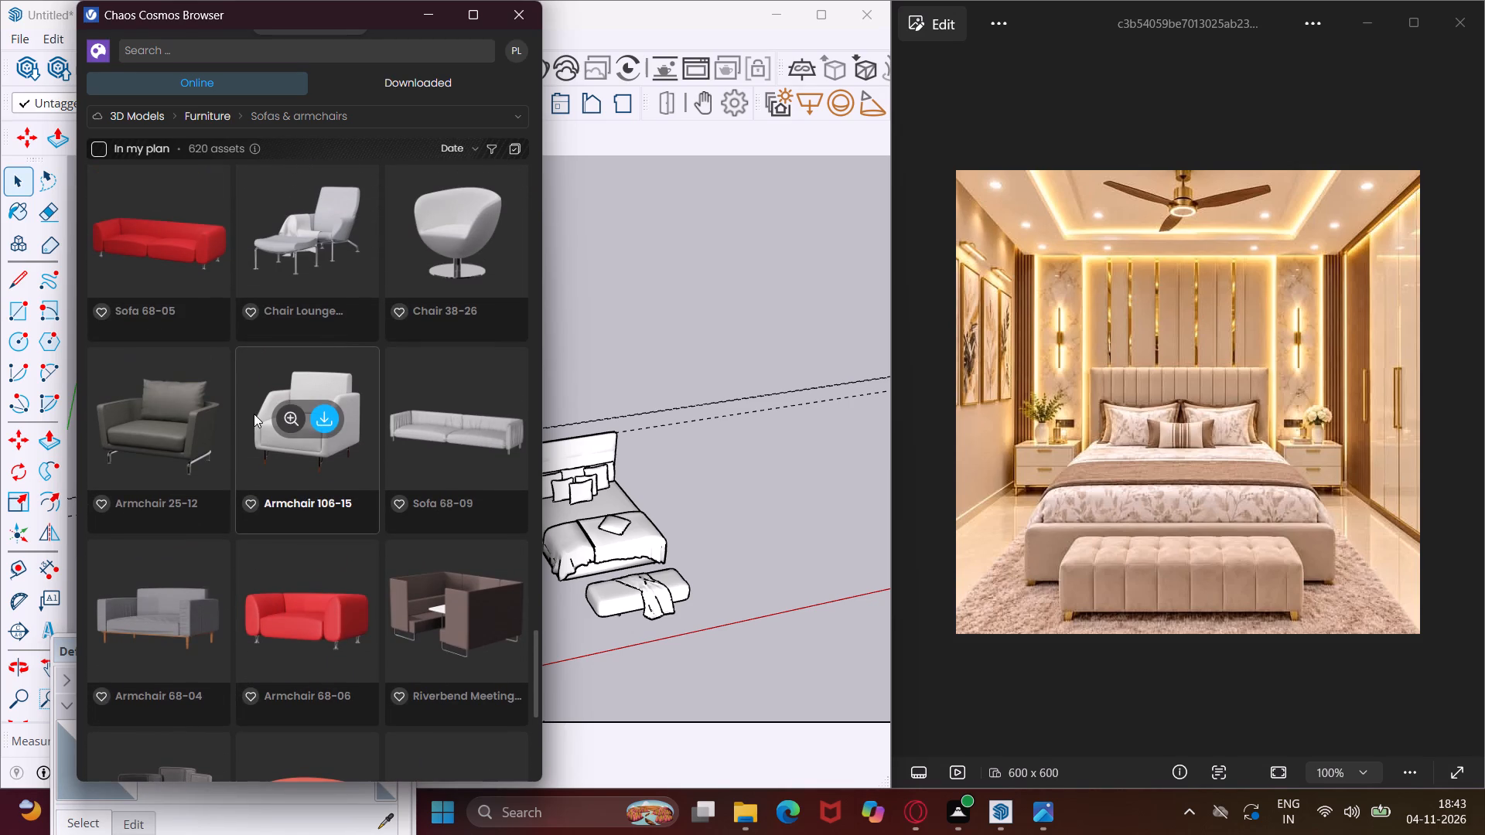
scroll(254, 414, "up", 8)
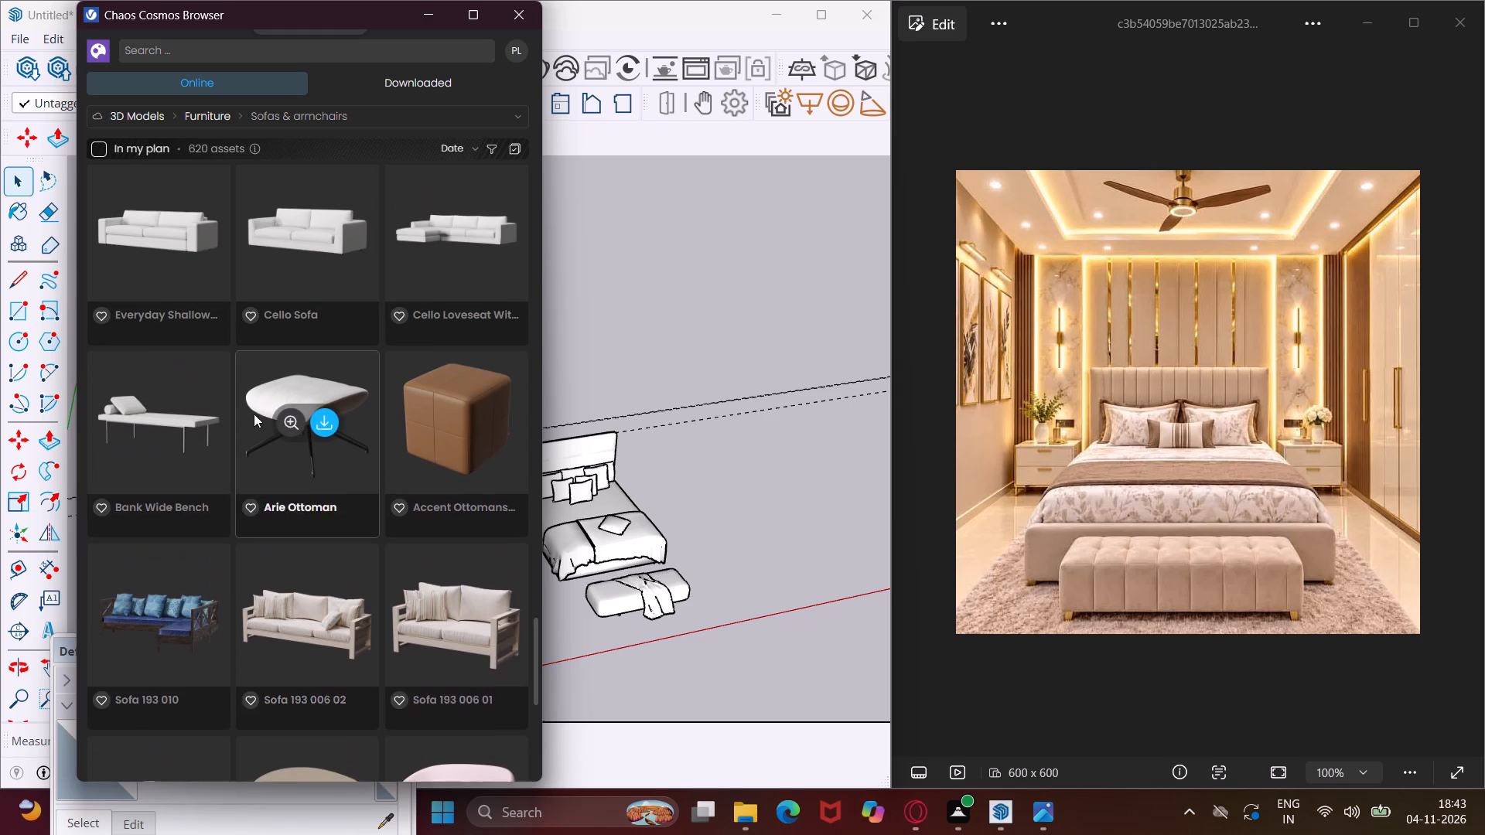
scroll(254, 414, "up", 11)
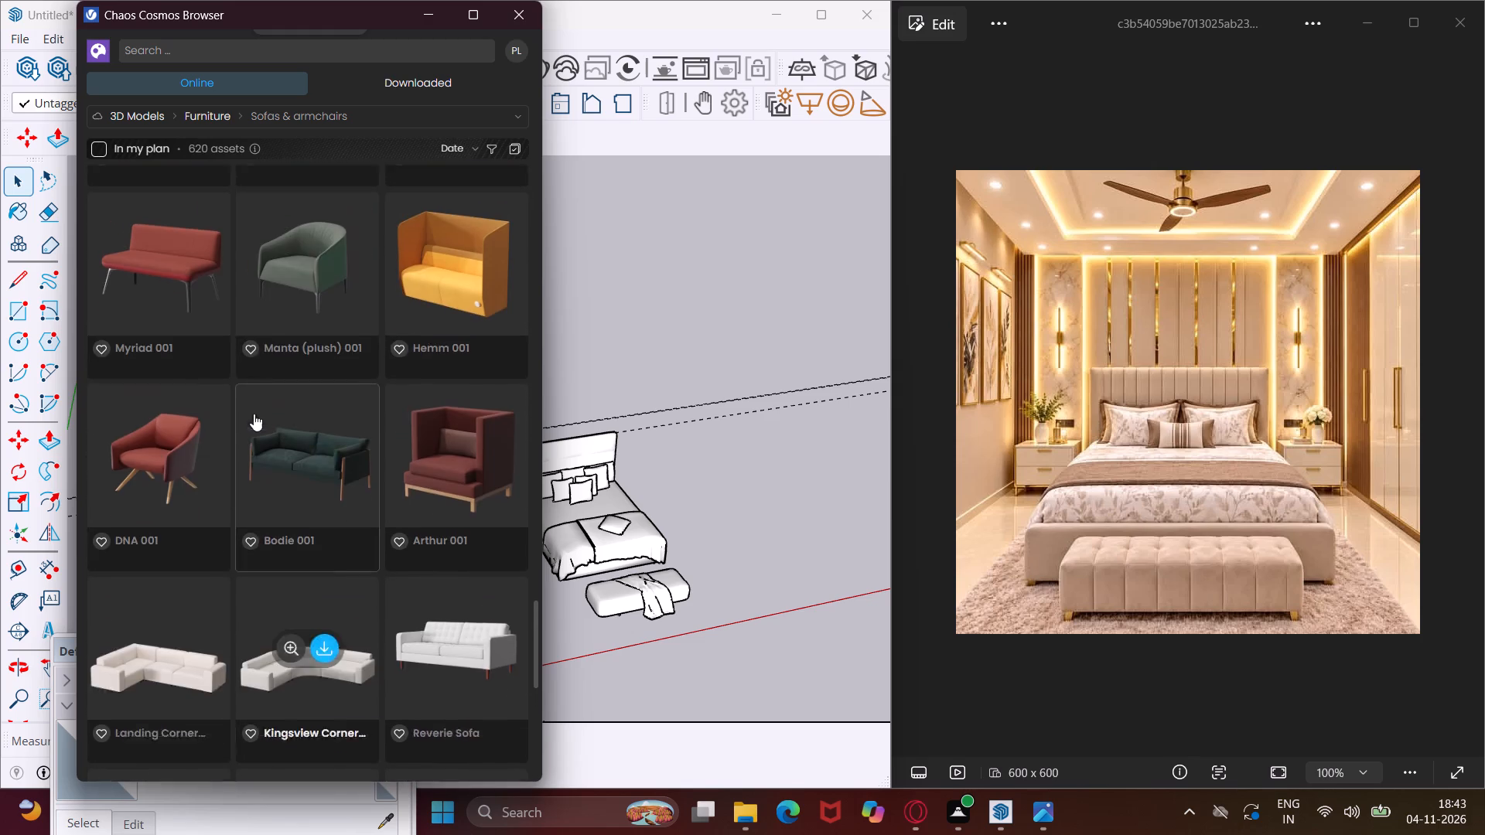
scroll(254, 414, "up", 8)
scroll(254, 414, "down", 1)
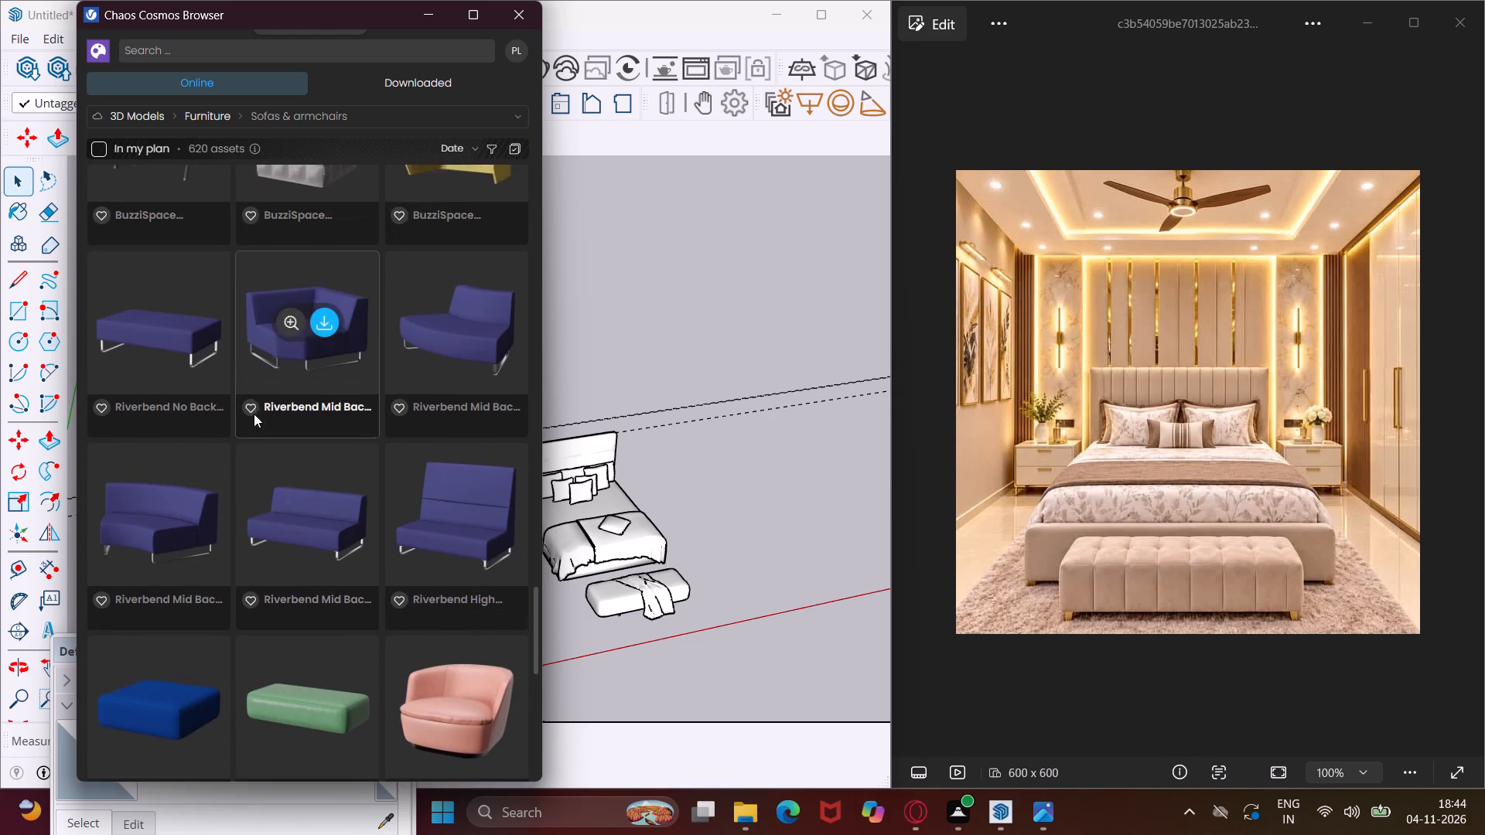
scroll(254, 414, "down", 2)
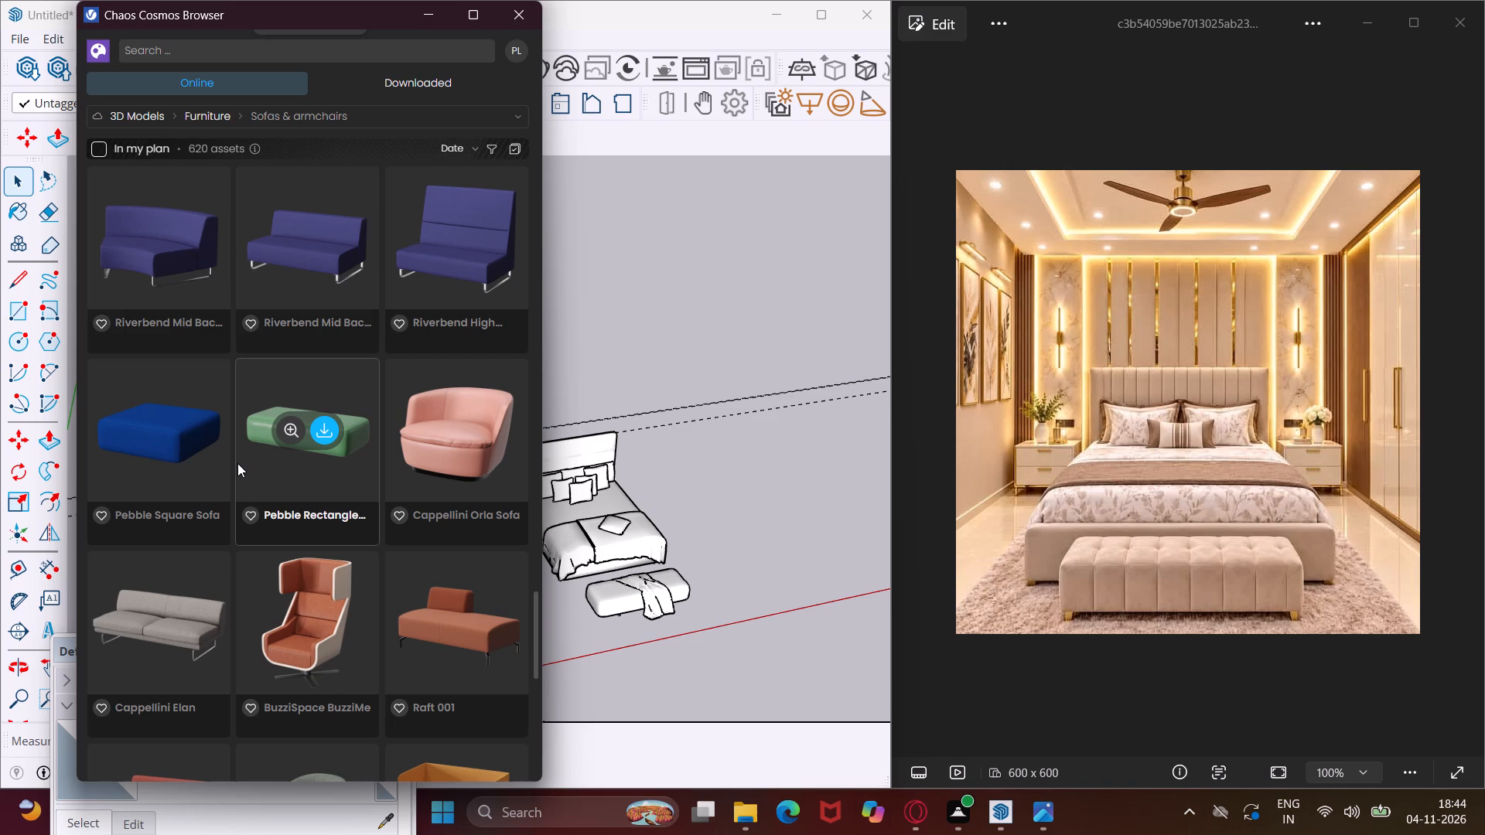
scroll(247, 397, "up", 2)
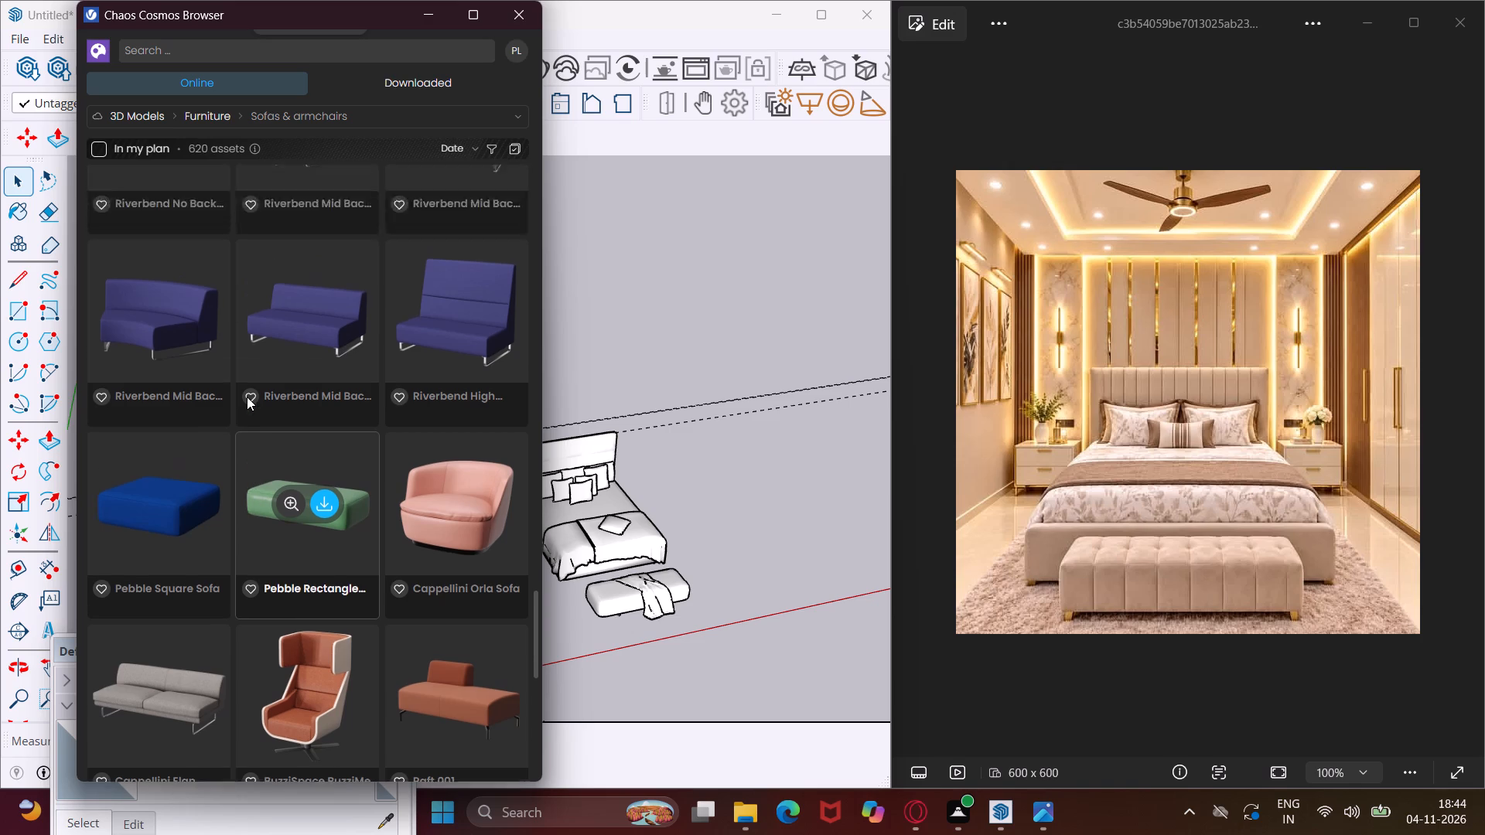
scroll(247, 397, "up", 1)
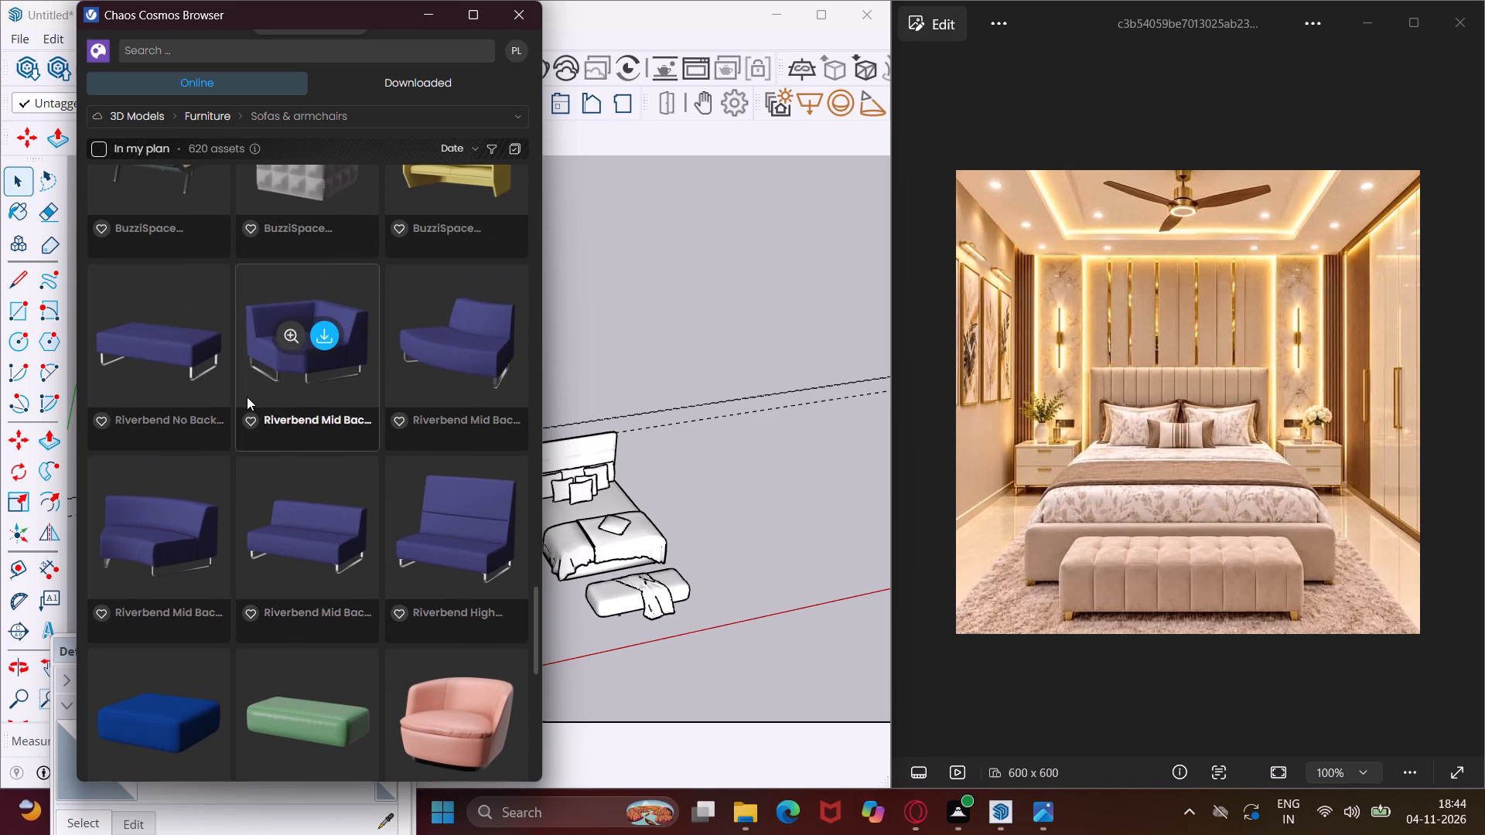
scroll(247, 397, "down", 2)
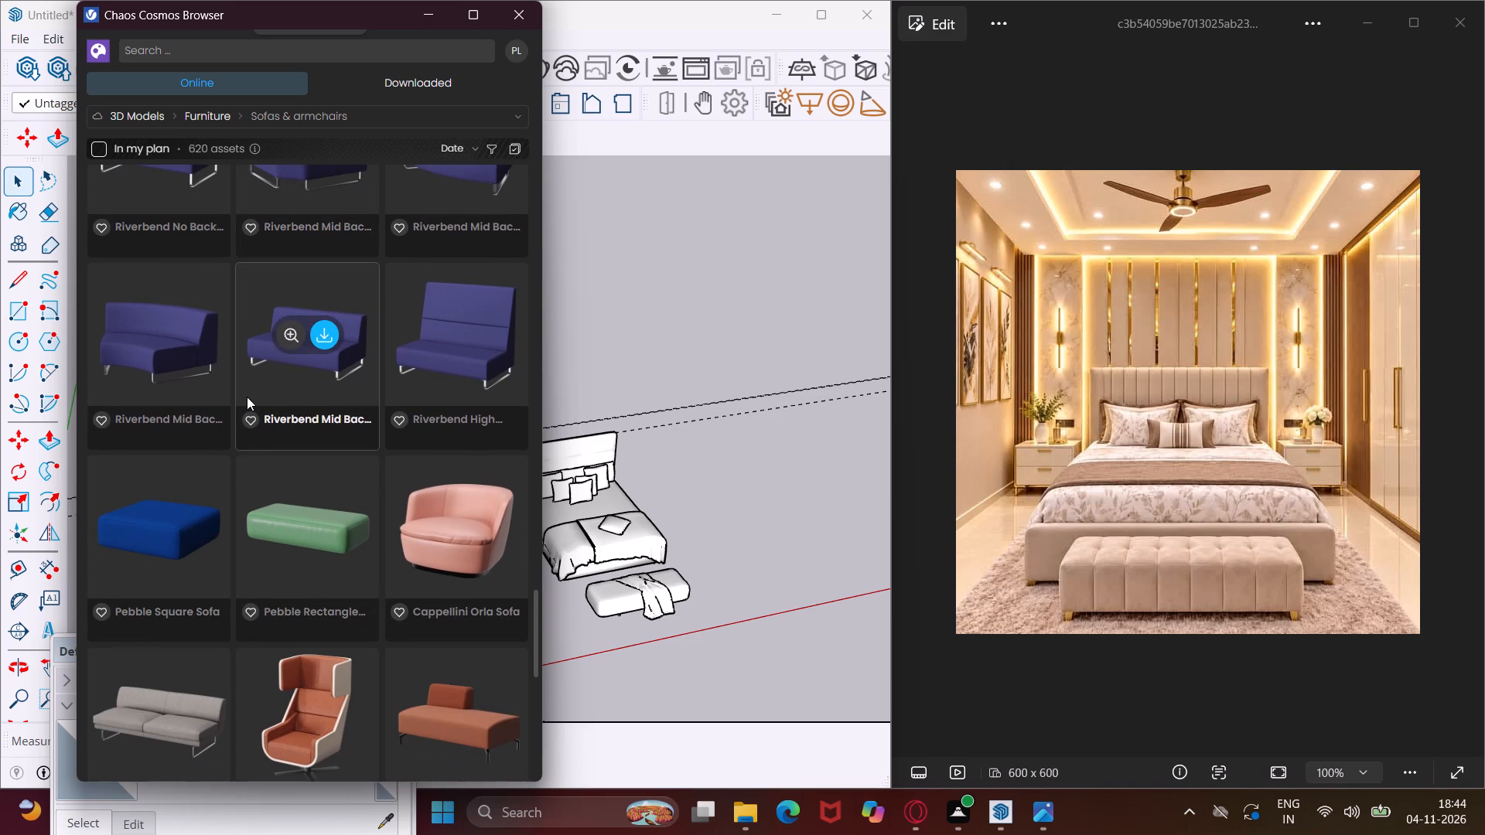
scroll(247, 395, "up", 7)
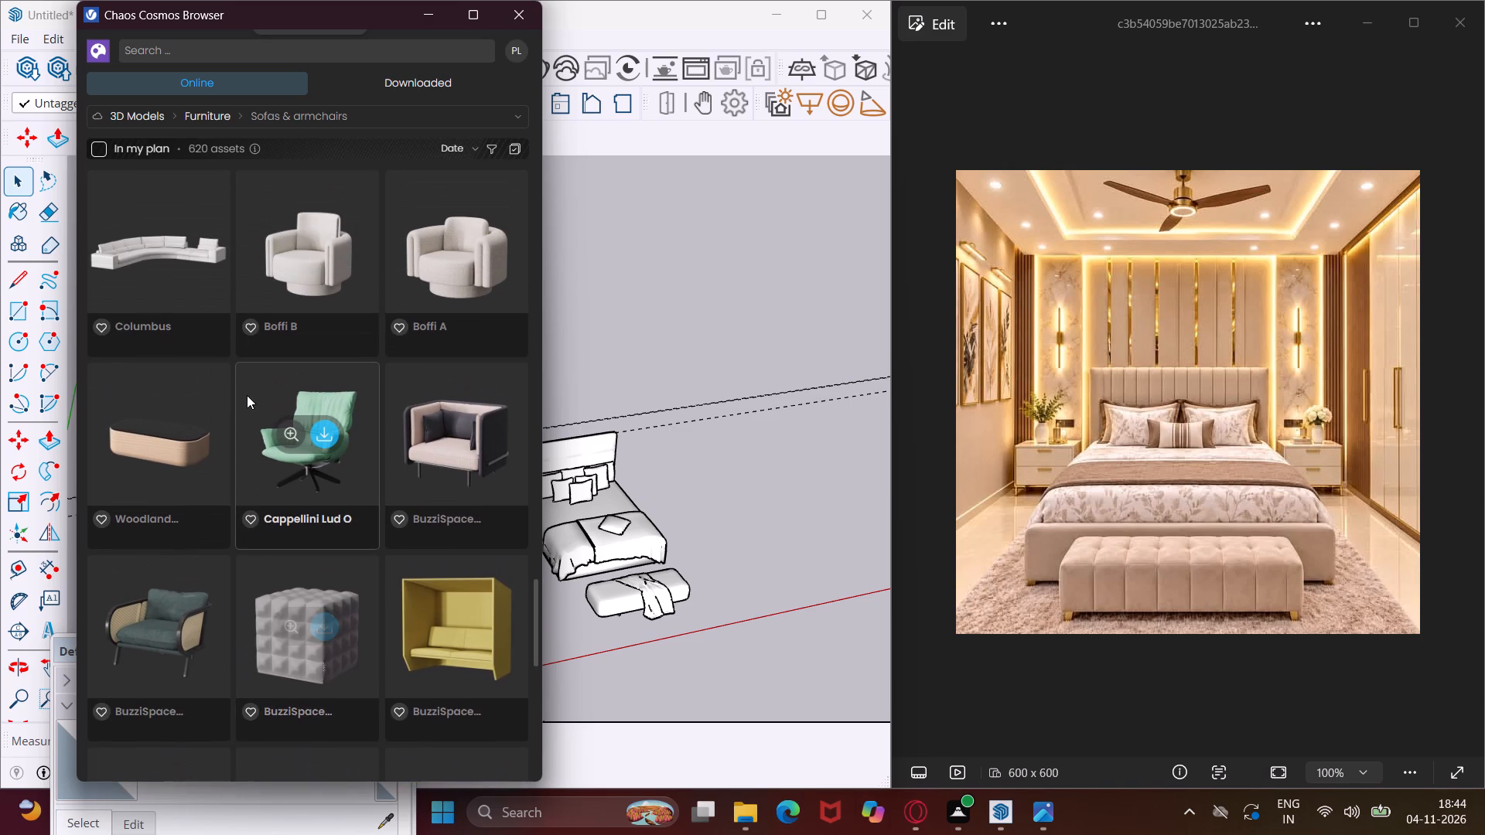
scroll(250, 386, "up", 5)
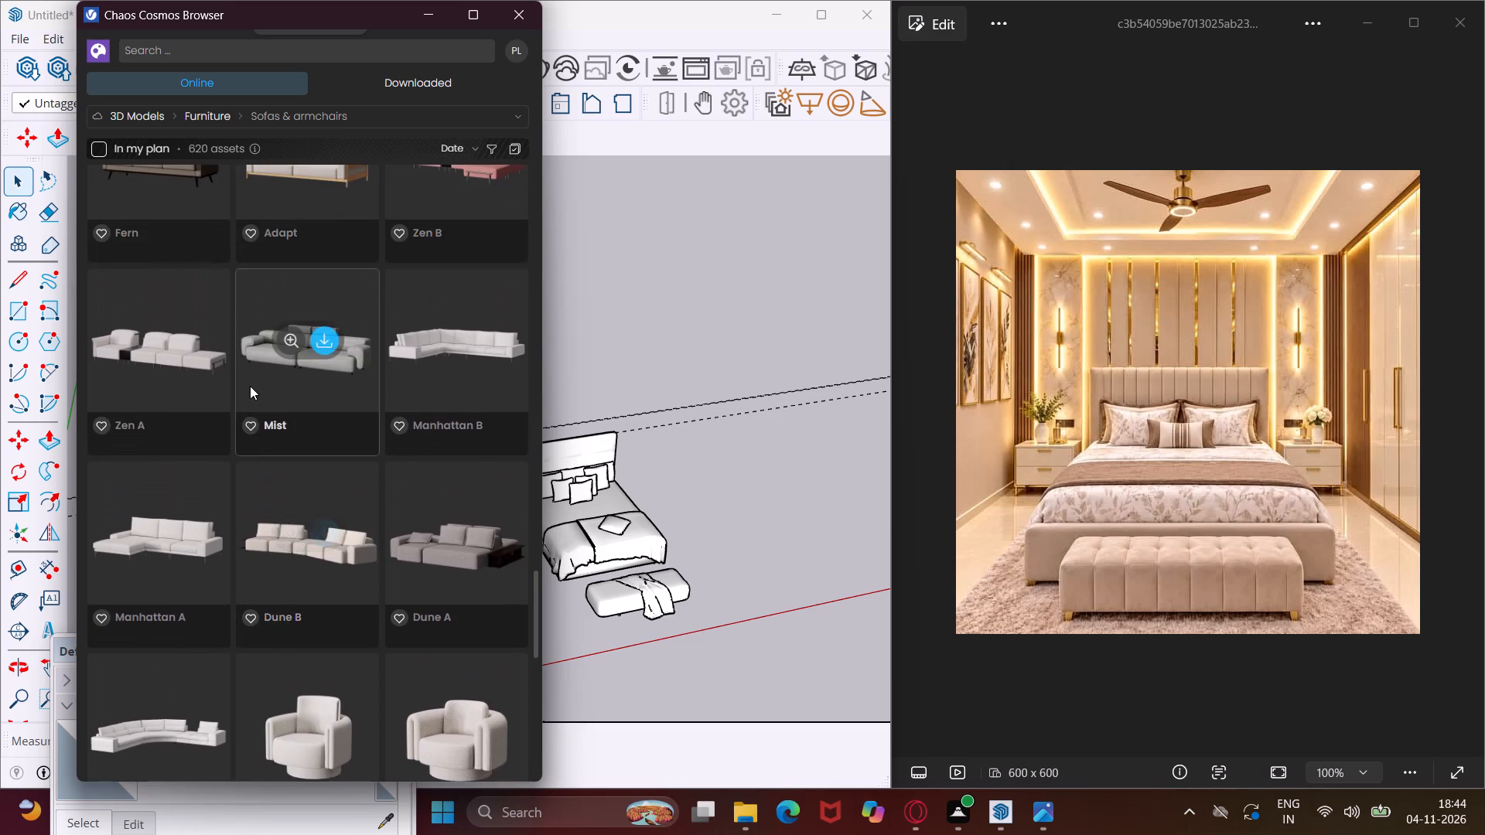
scroll(250, 386, "up", 5)
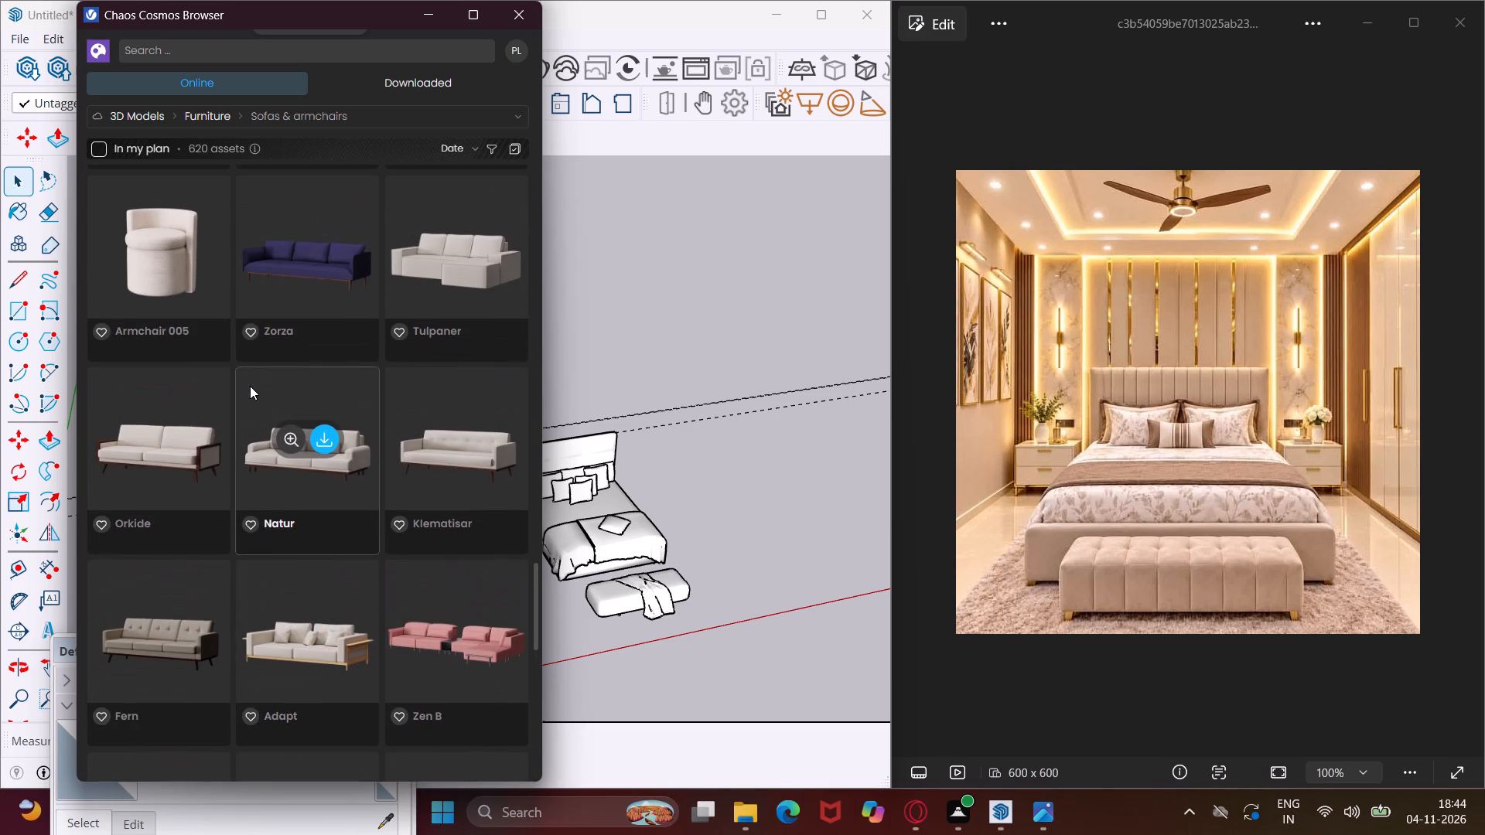
scroll(250, 386, "up", 15)
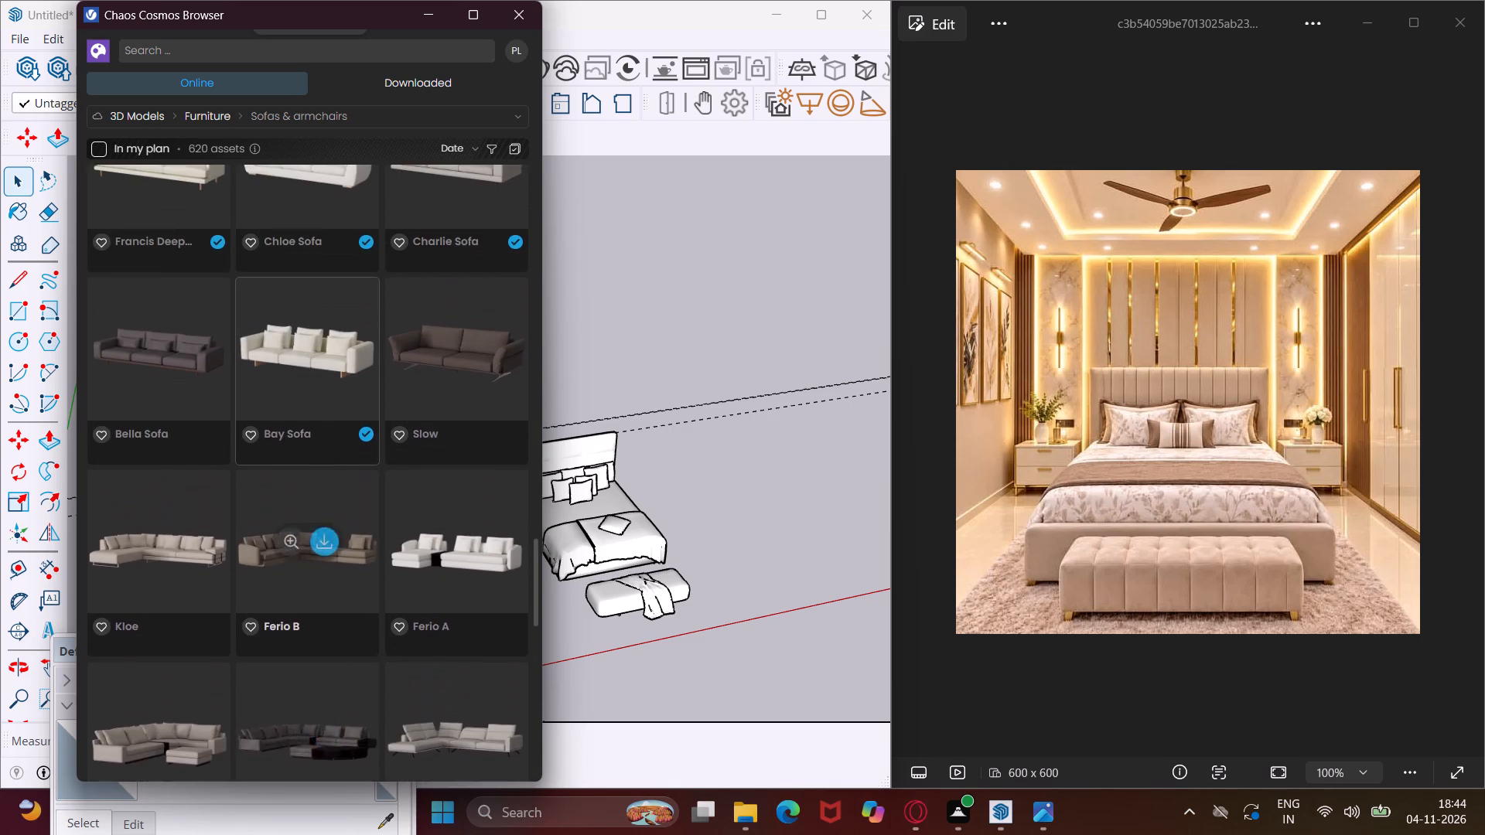
scroll(250, 386, "up", 8)
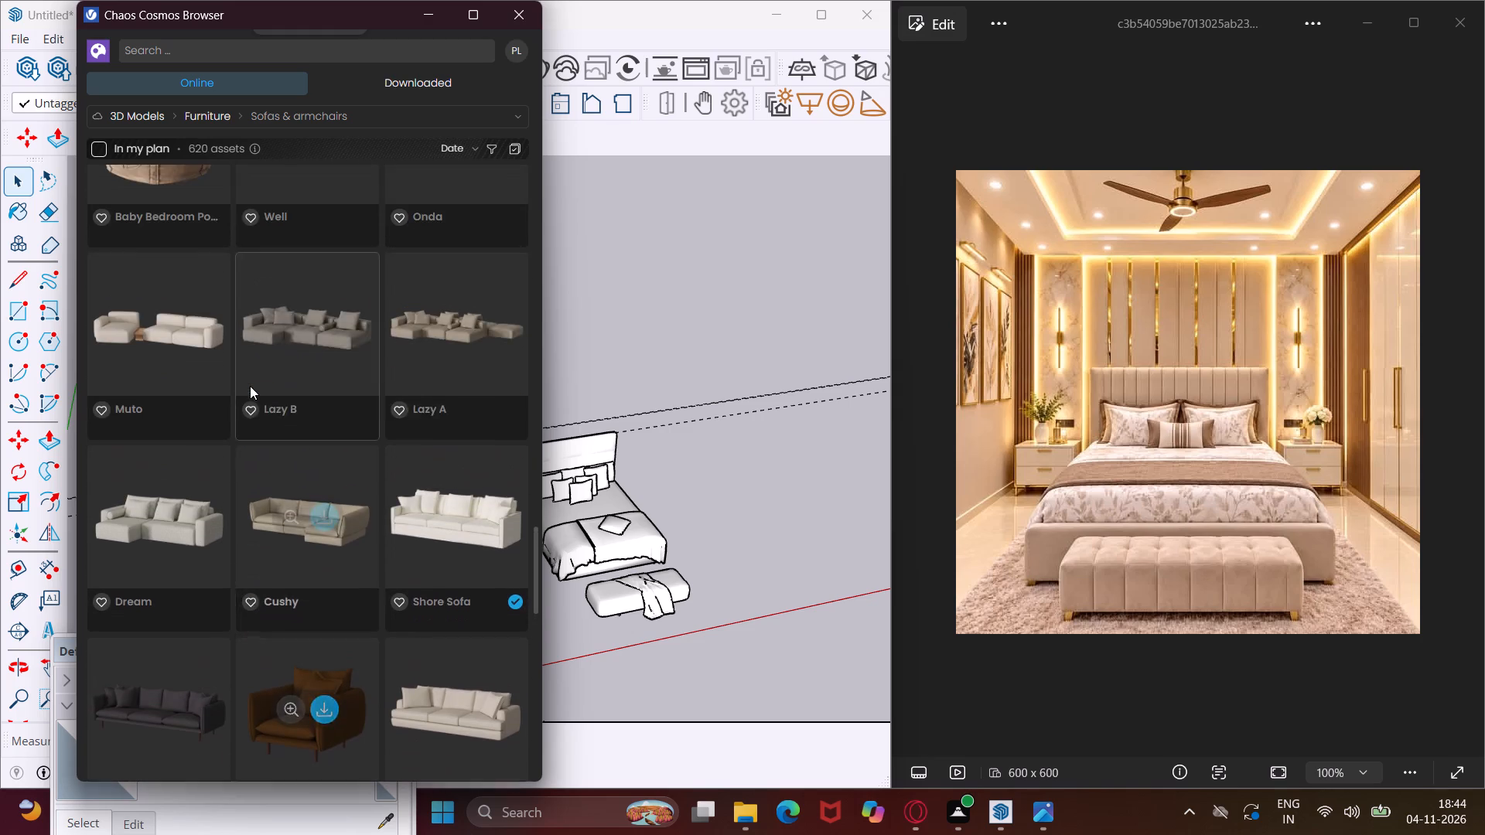
scroll(250, 386, "up", 5)
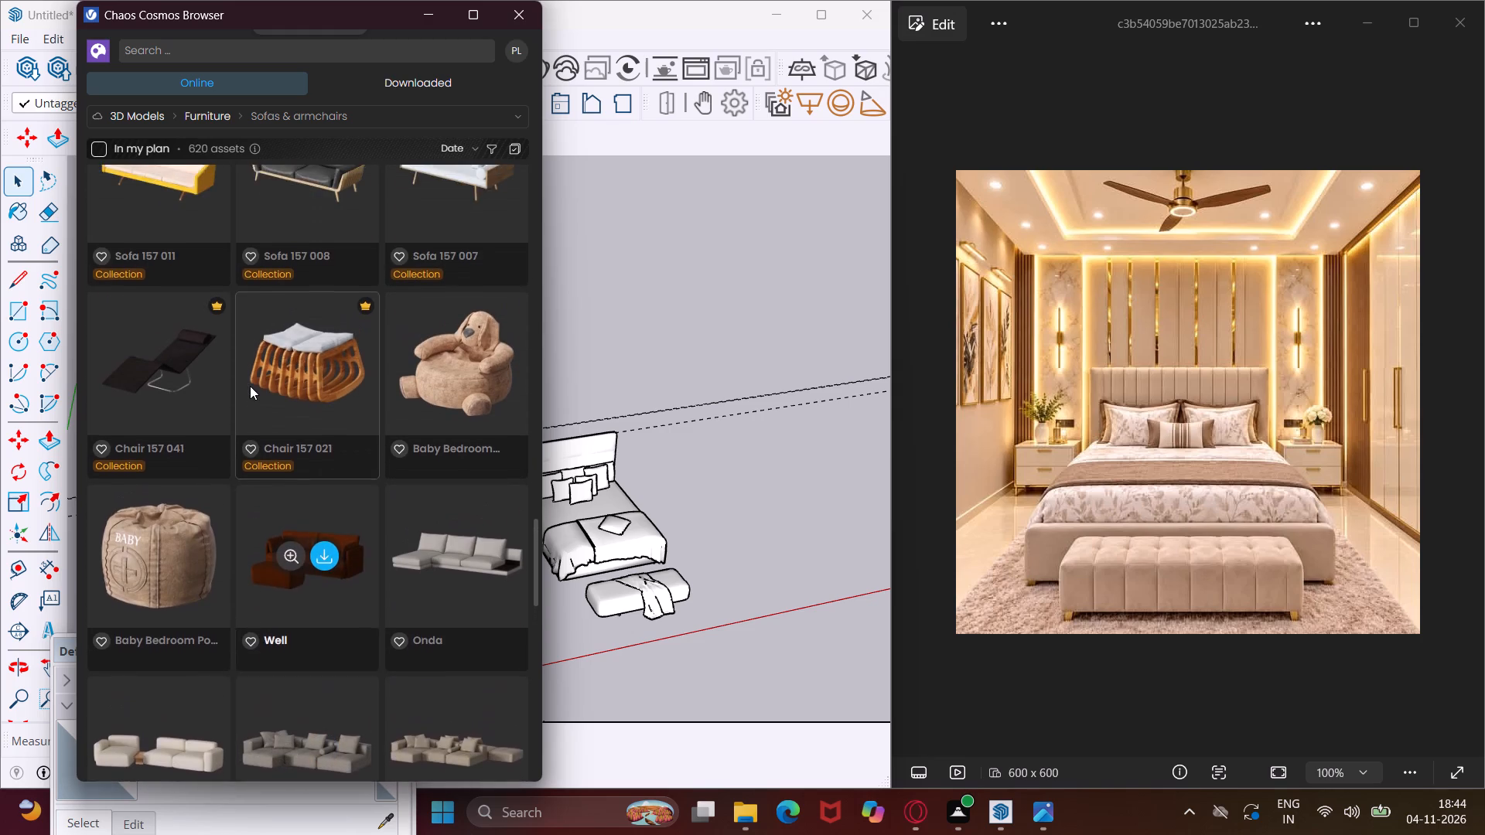
scroll(250, 386, "up", 7)
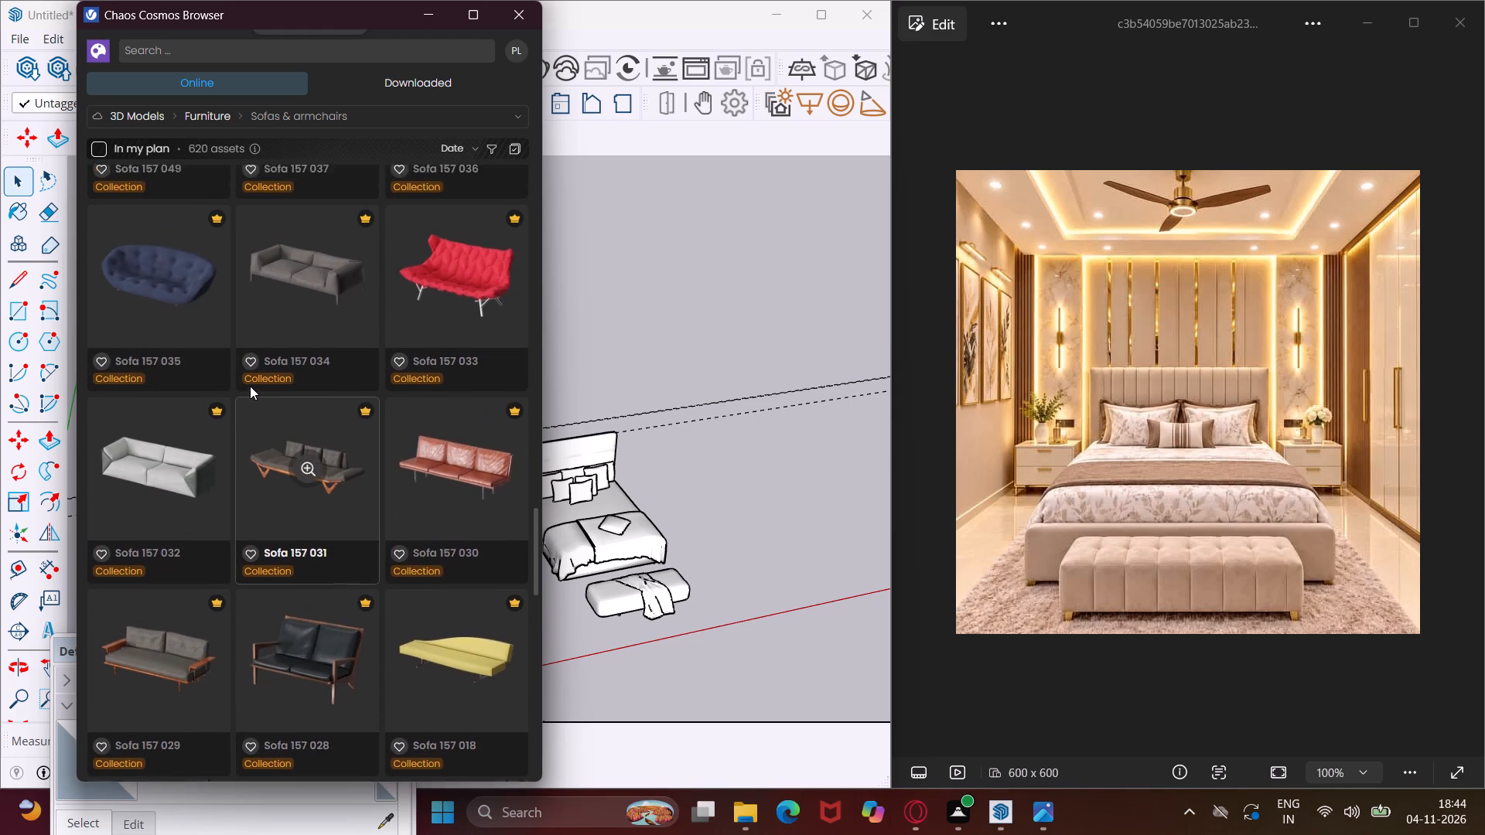
scroll(250, 386, "up", 9)
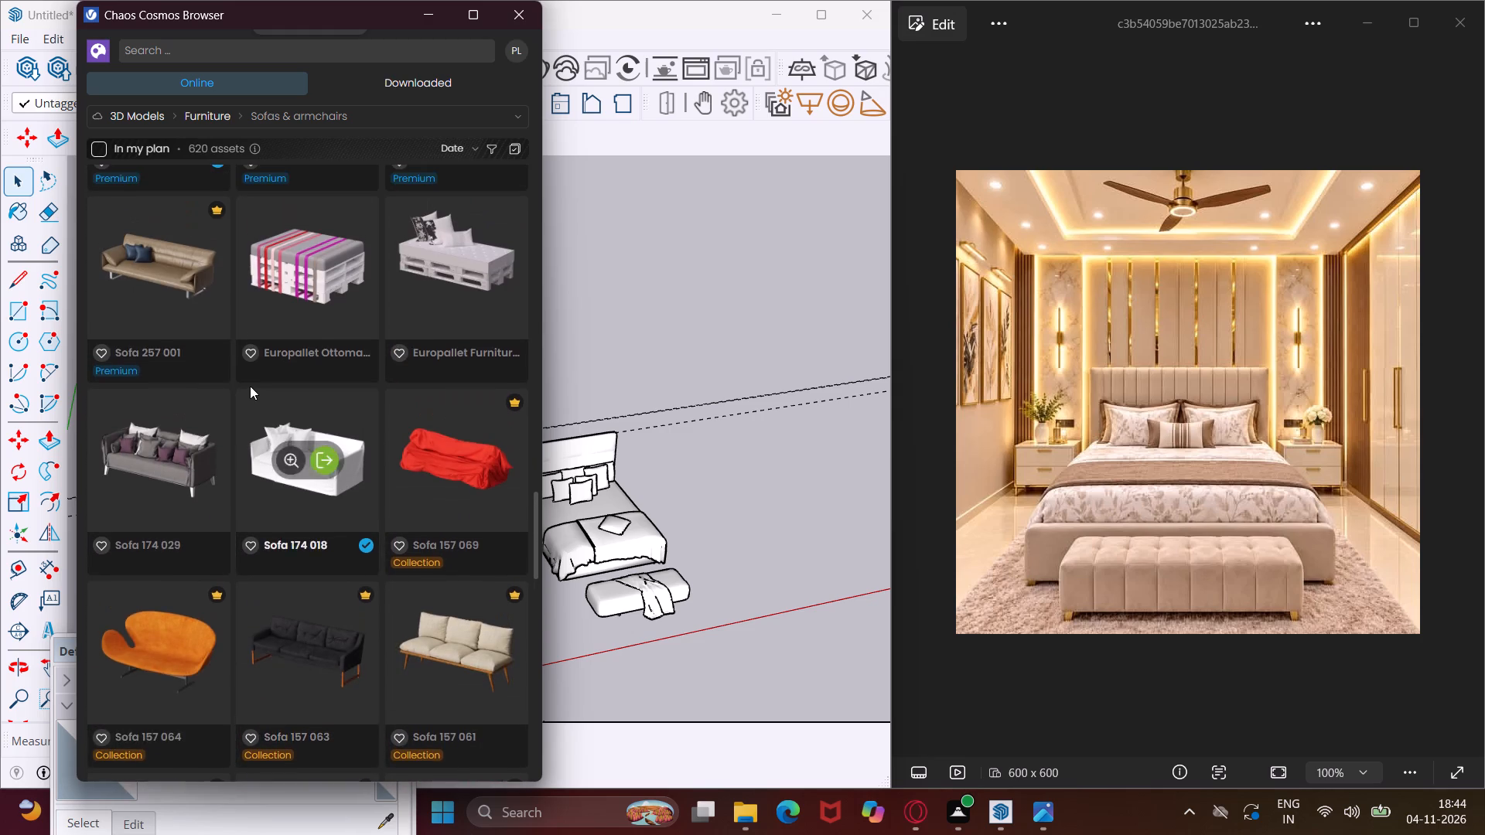
Look back up through the online Sofas & armchairs models toward the newest entries, rechecking poufs, ottomans and bedside benches against the reference's tufted bench.
scroll(250, 386, "up", 15)
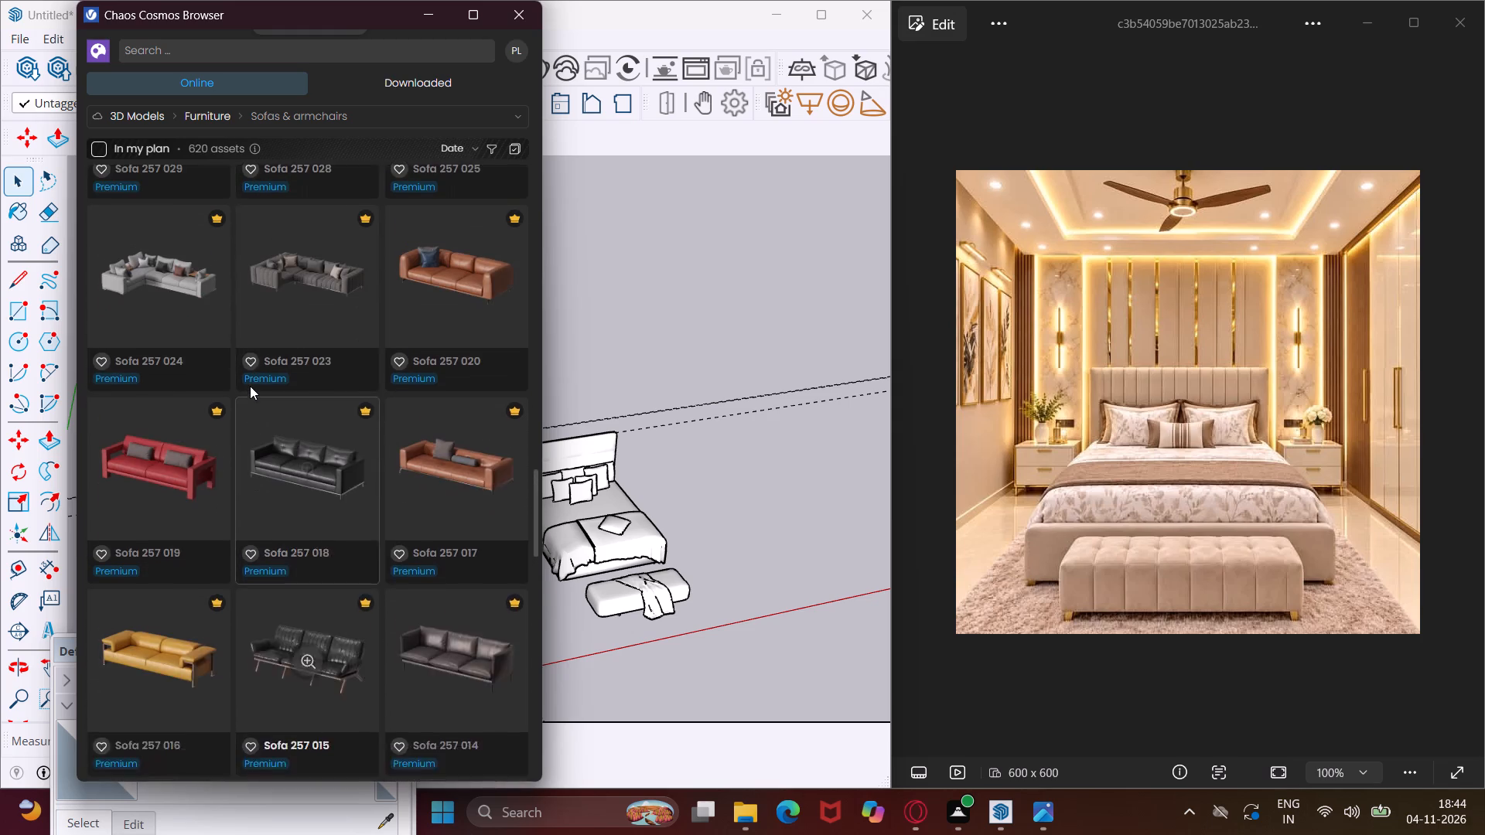
scroll(250, 386, "up", 14)
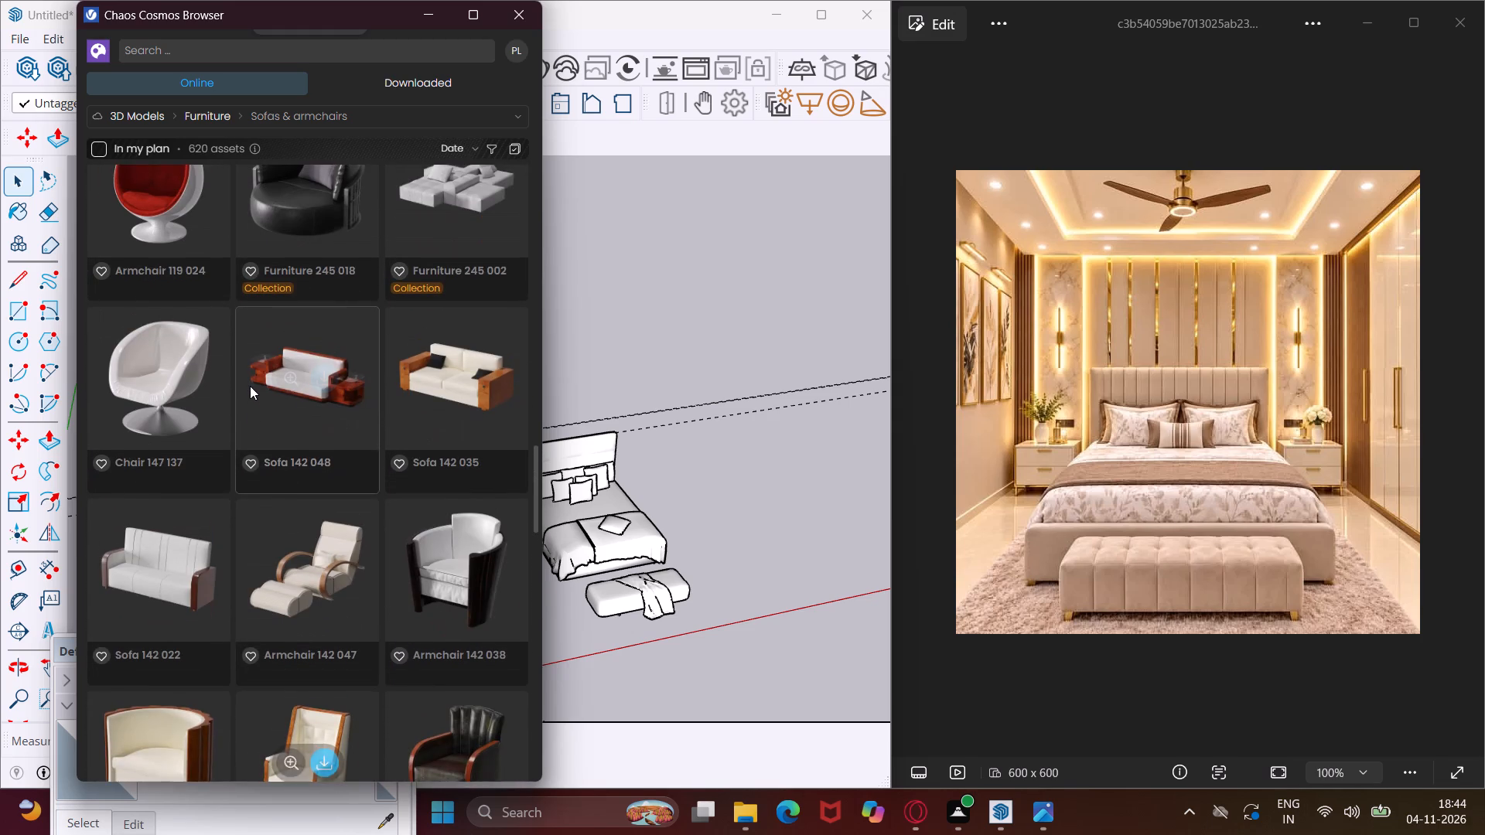
scroll(250, 386, "up", 8)
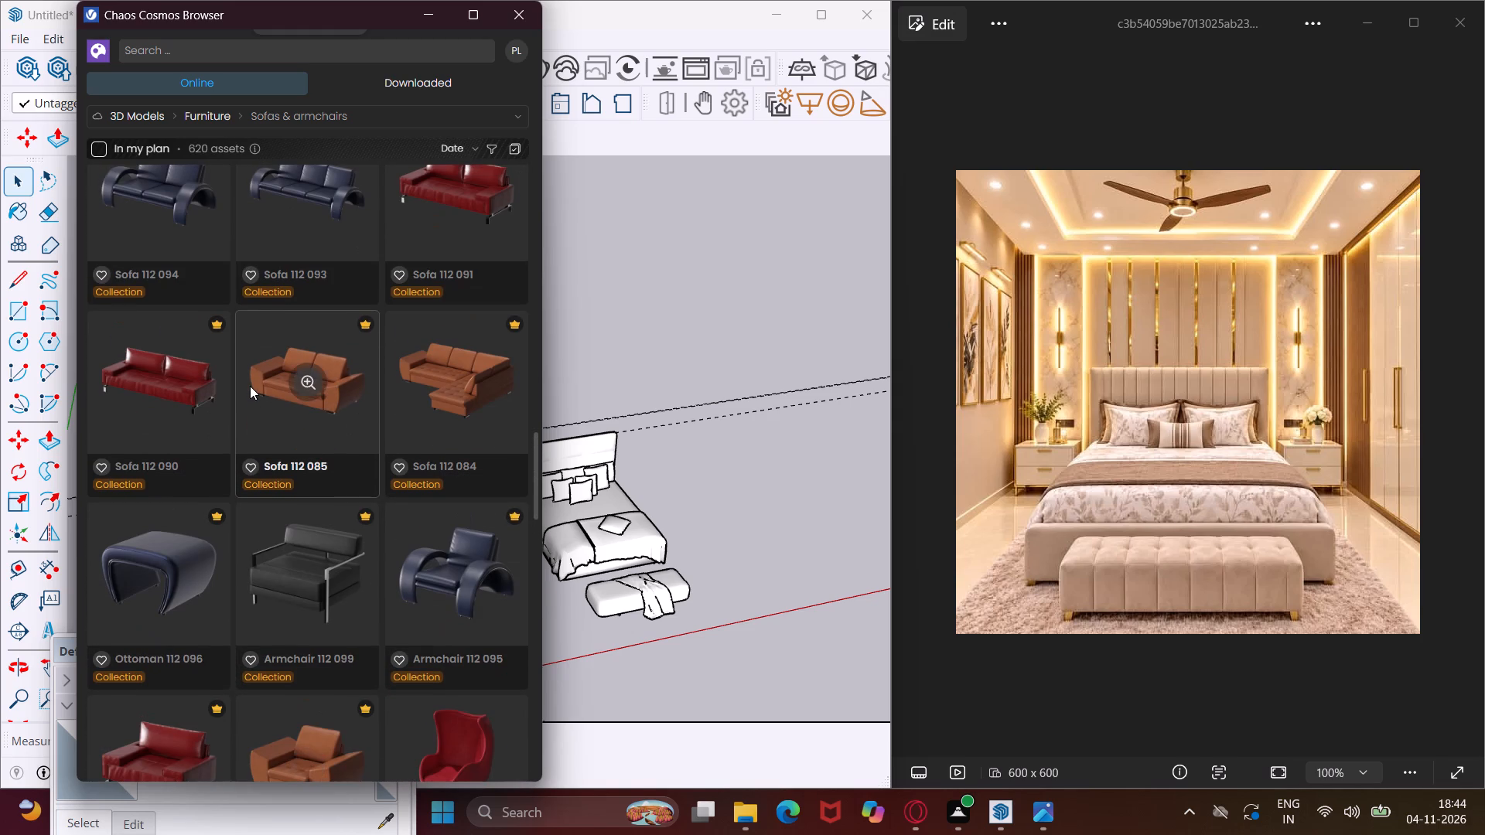
scroll(250, 386, "up", 9)
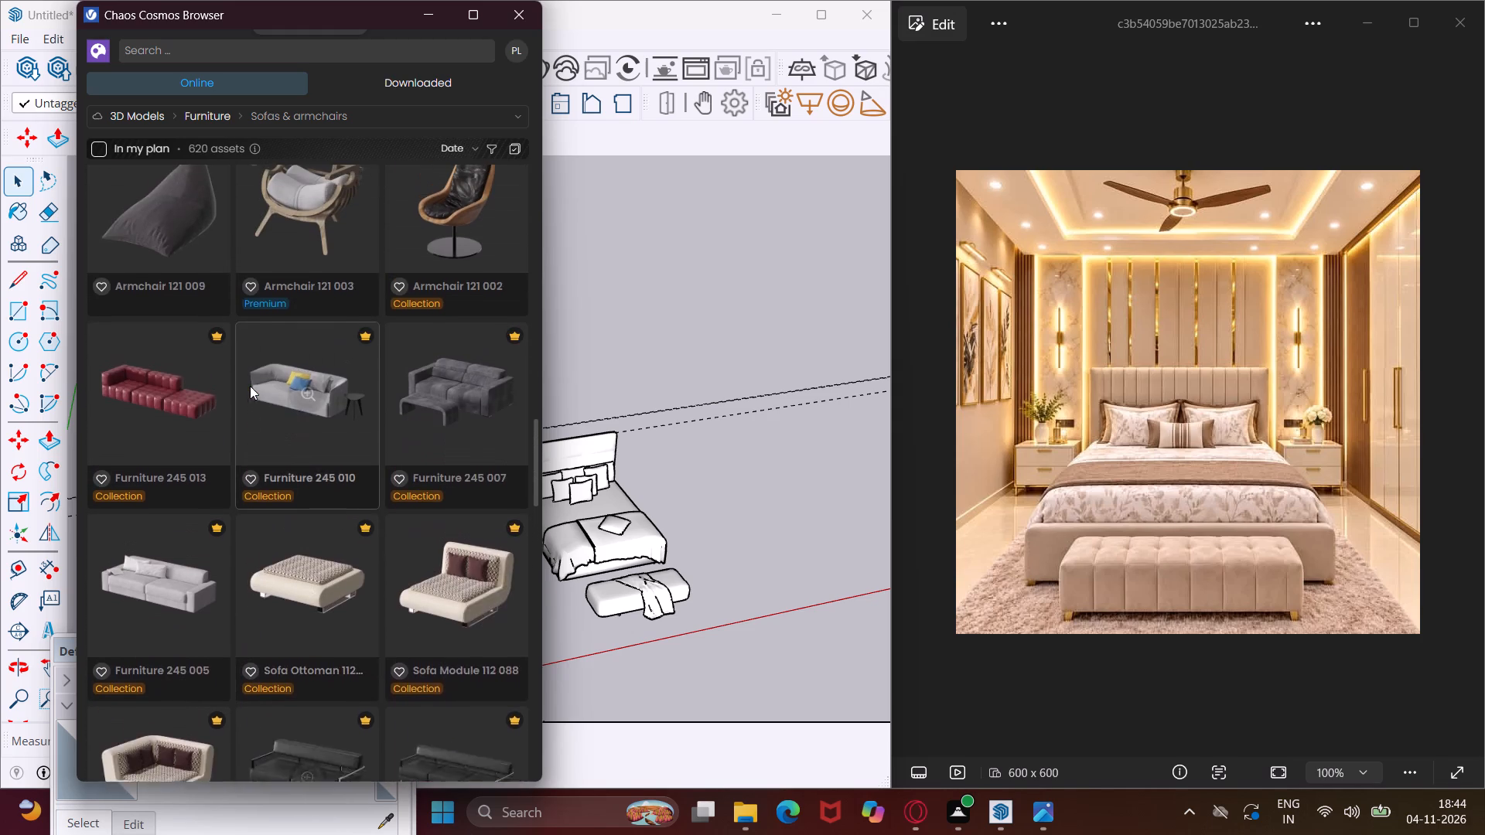
scroll(250, 386, "up", 8)
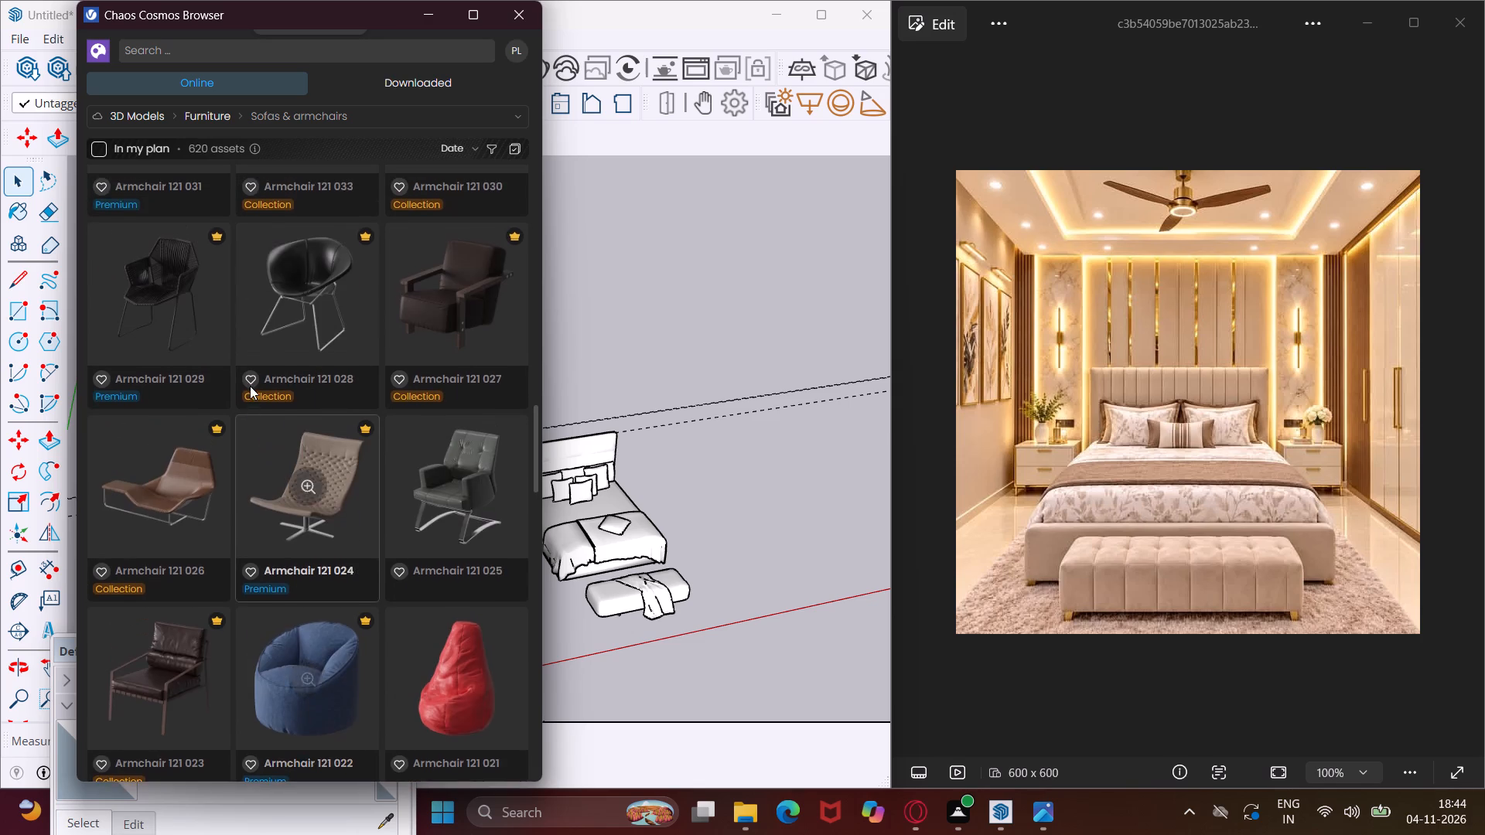
scroll(250, 386, "up", 10)
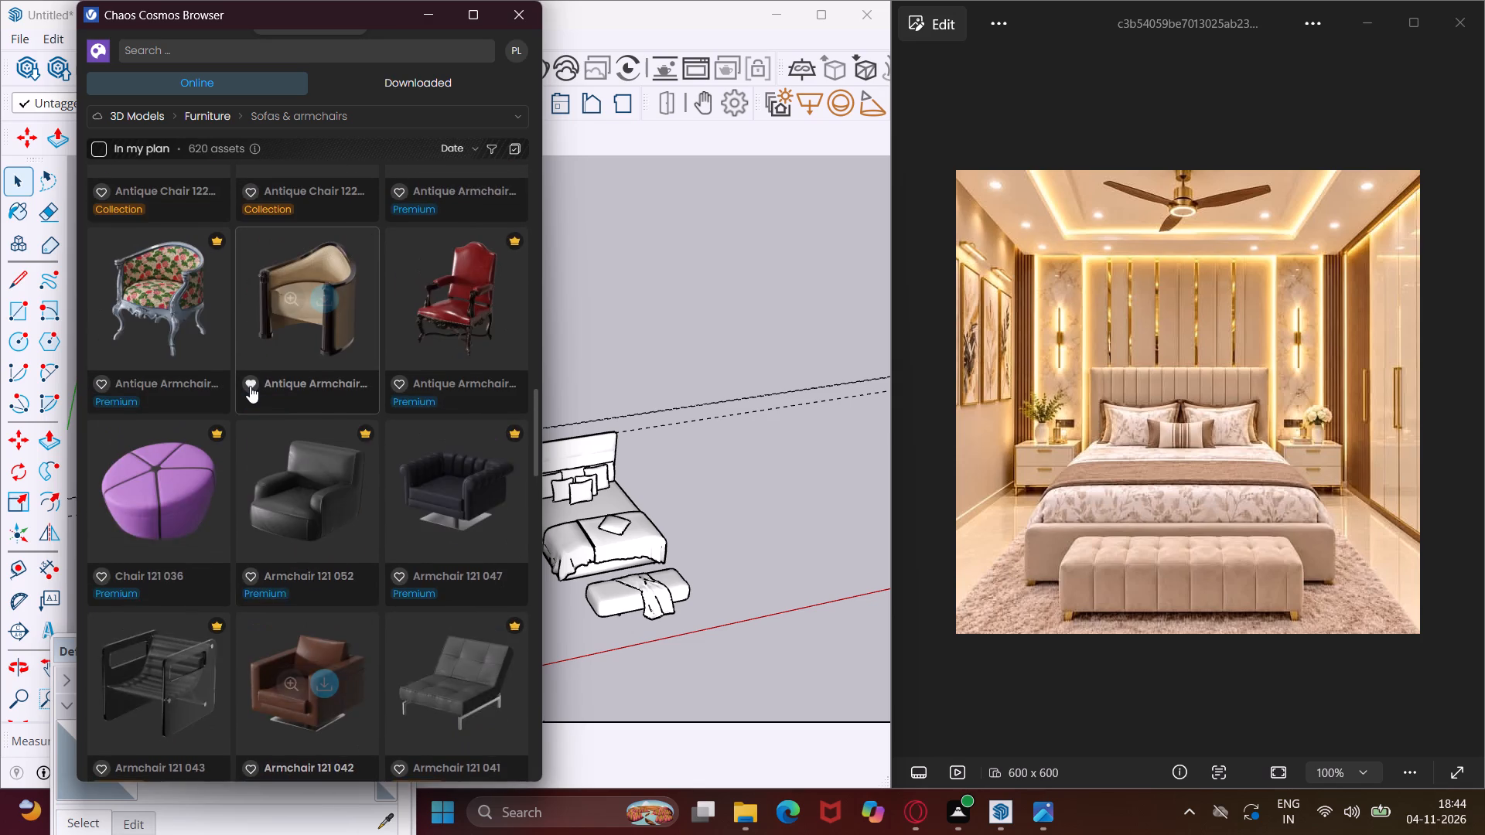
scroll(250, 386, "up", 14)
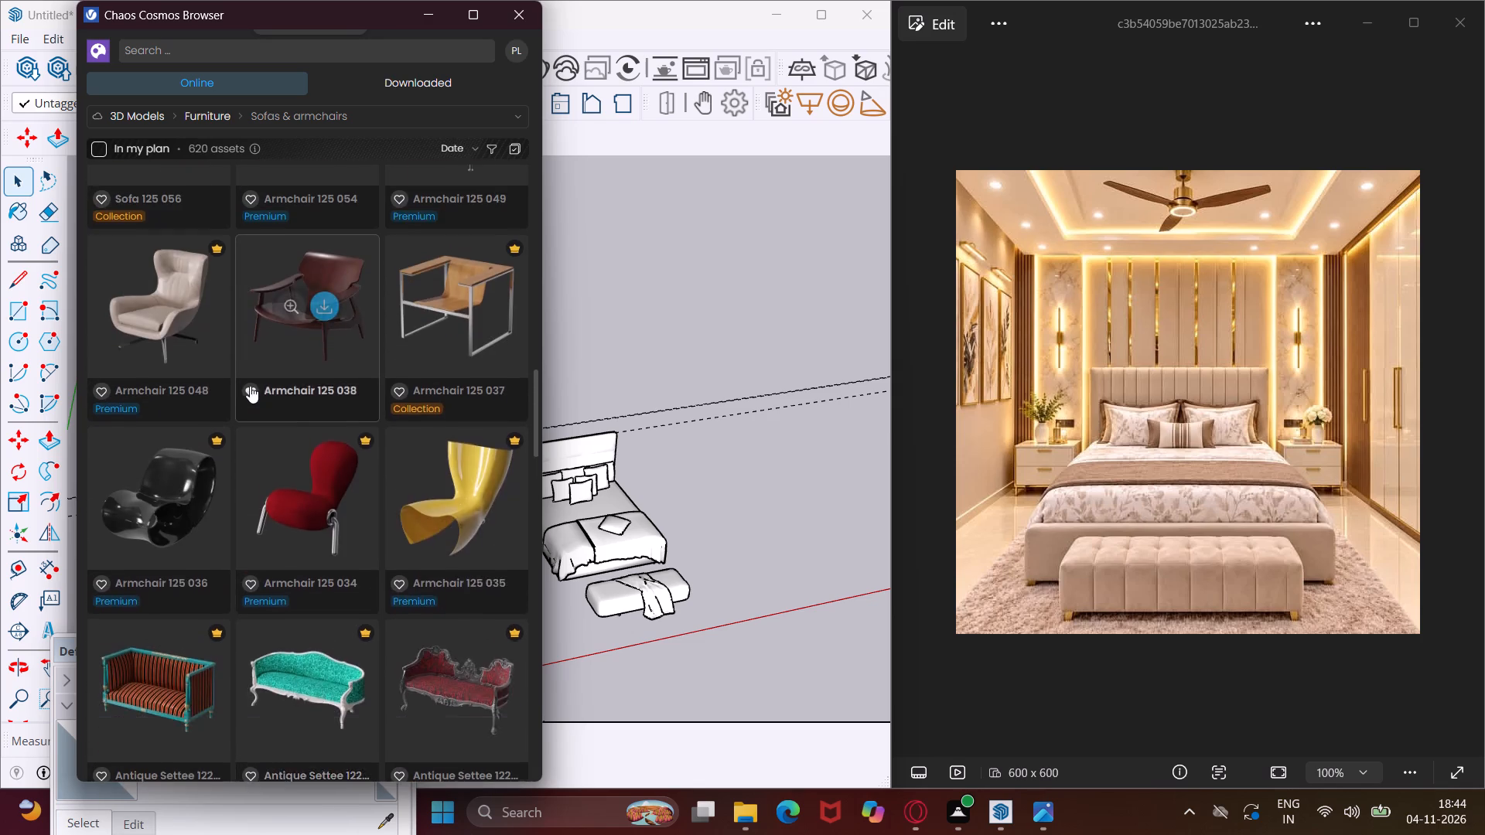
scroll(250, 386, "up", 14)
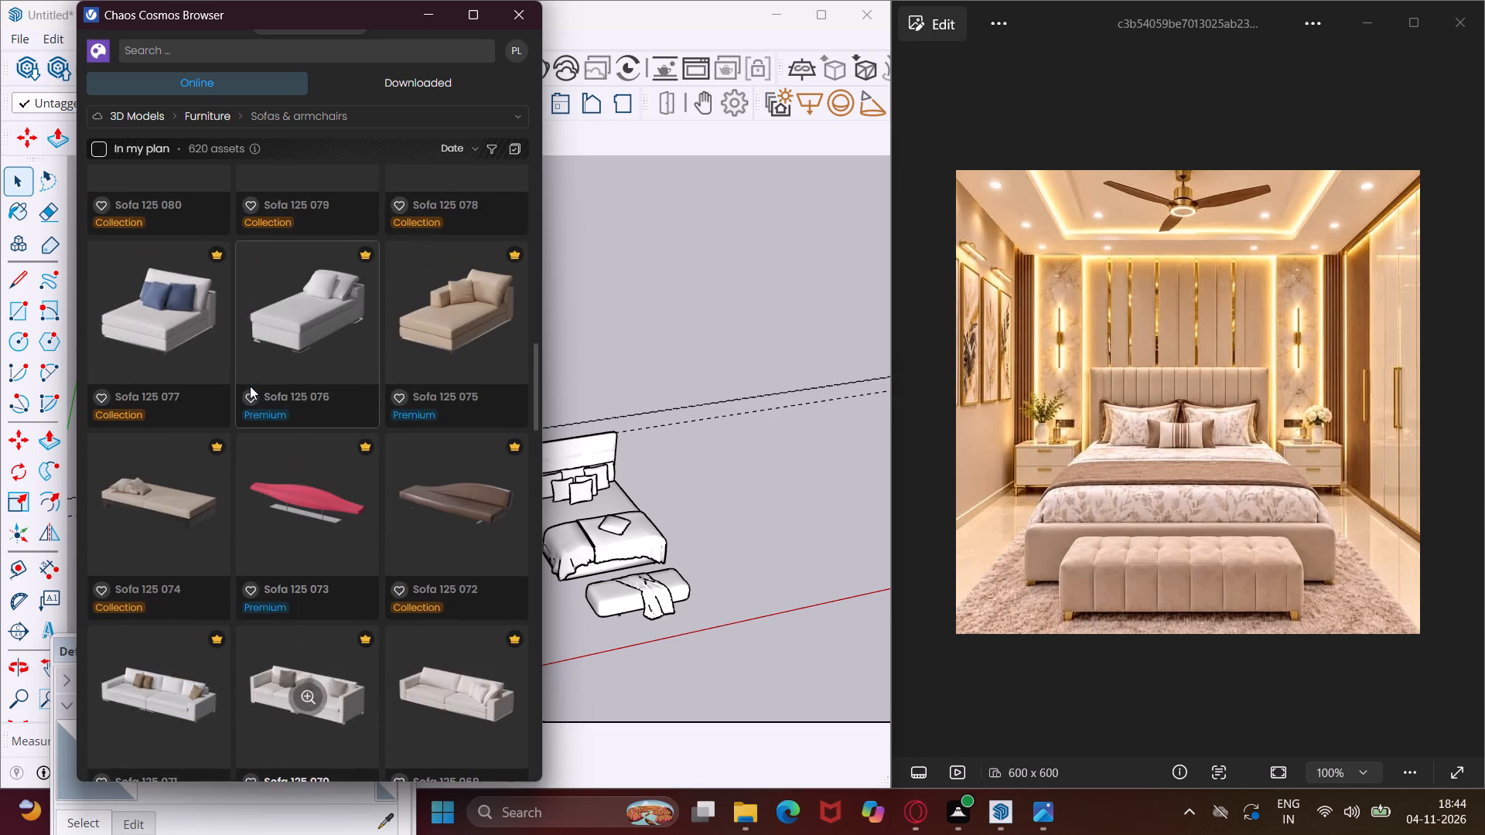
scroll(250, 386, "up", 3)
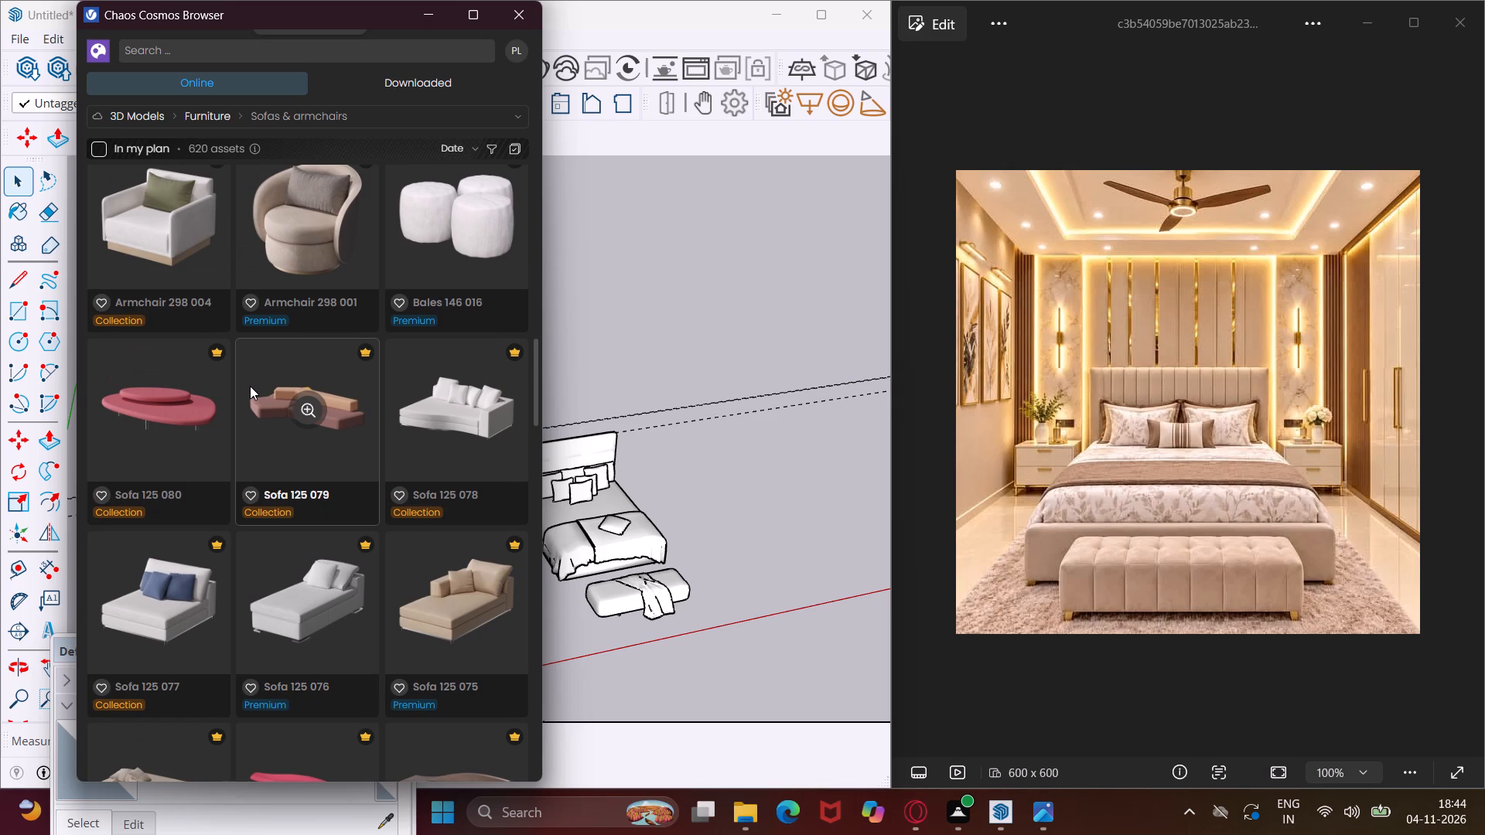
scroll(250, 386, "up", 4)
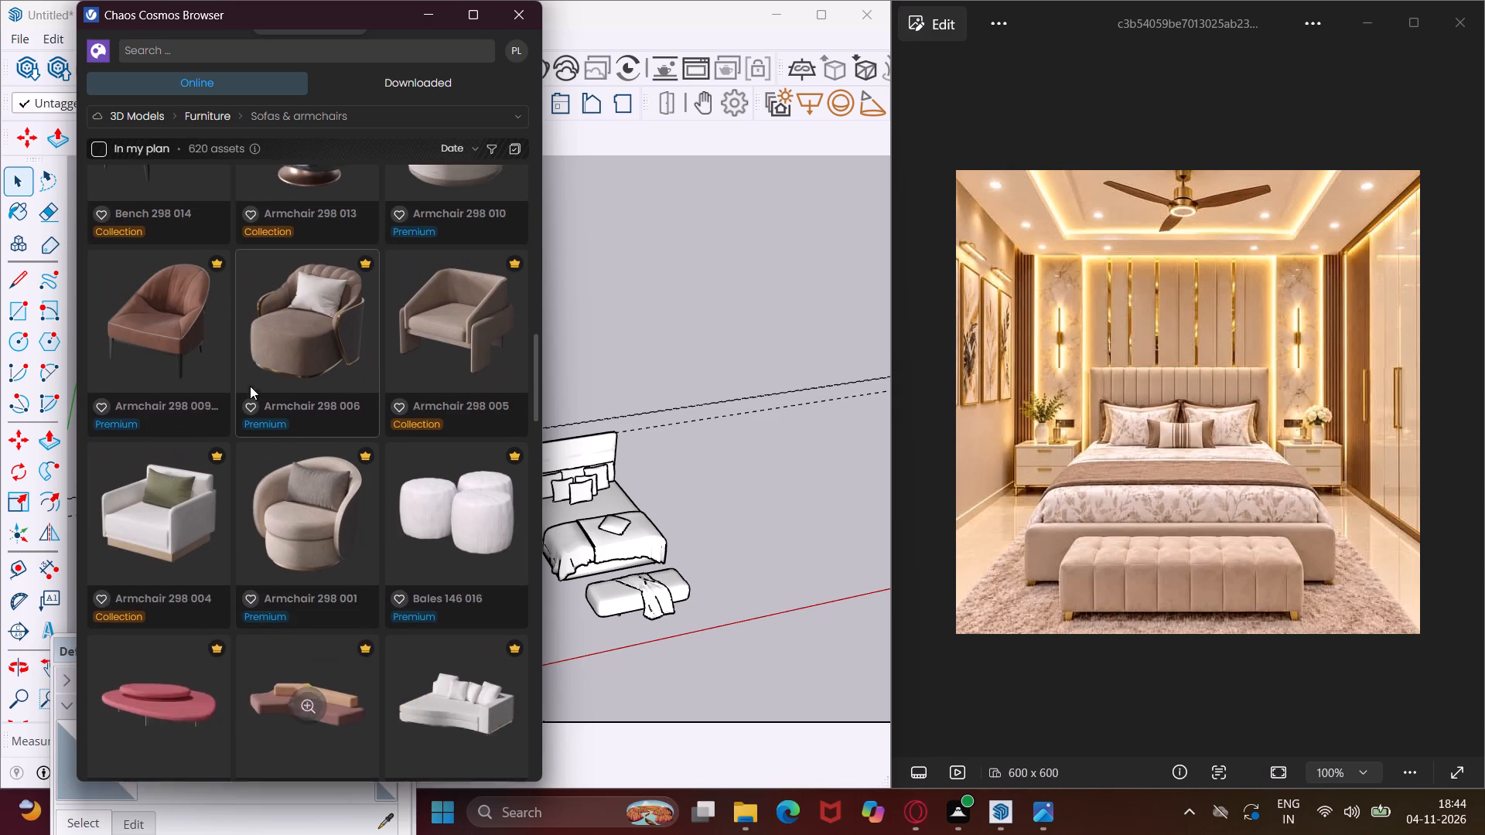
scroll(250, 386, "up", 4)
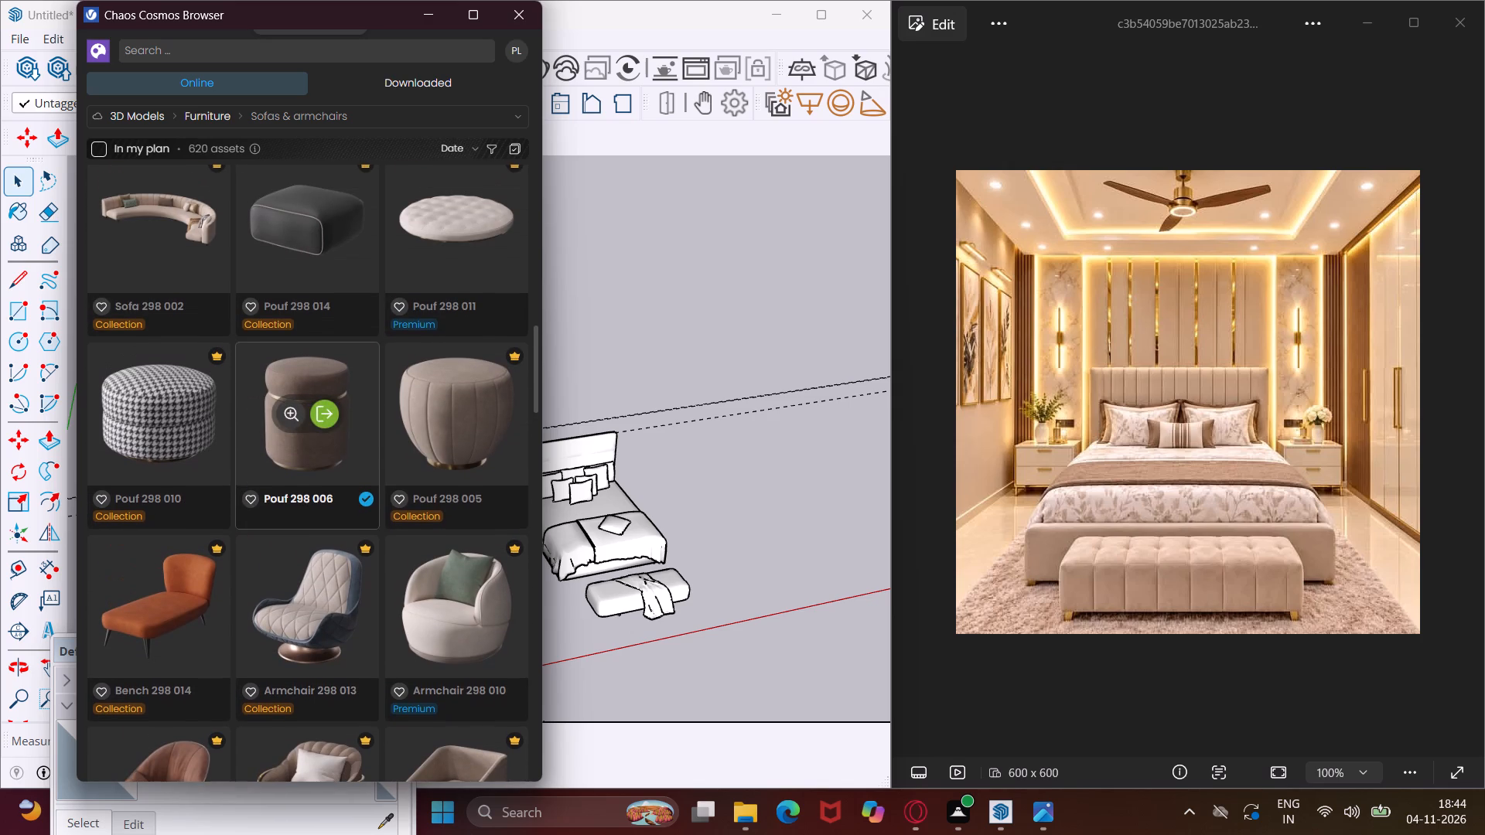
right_click(250, 386)
scroll(250, 386, "down", 3)
scroll(250, 386, "up", 5)
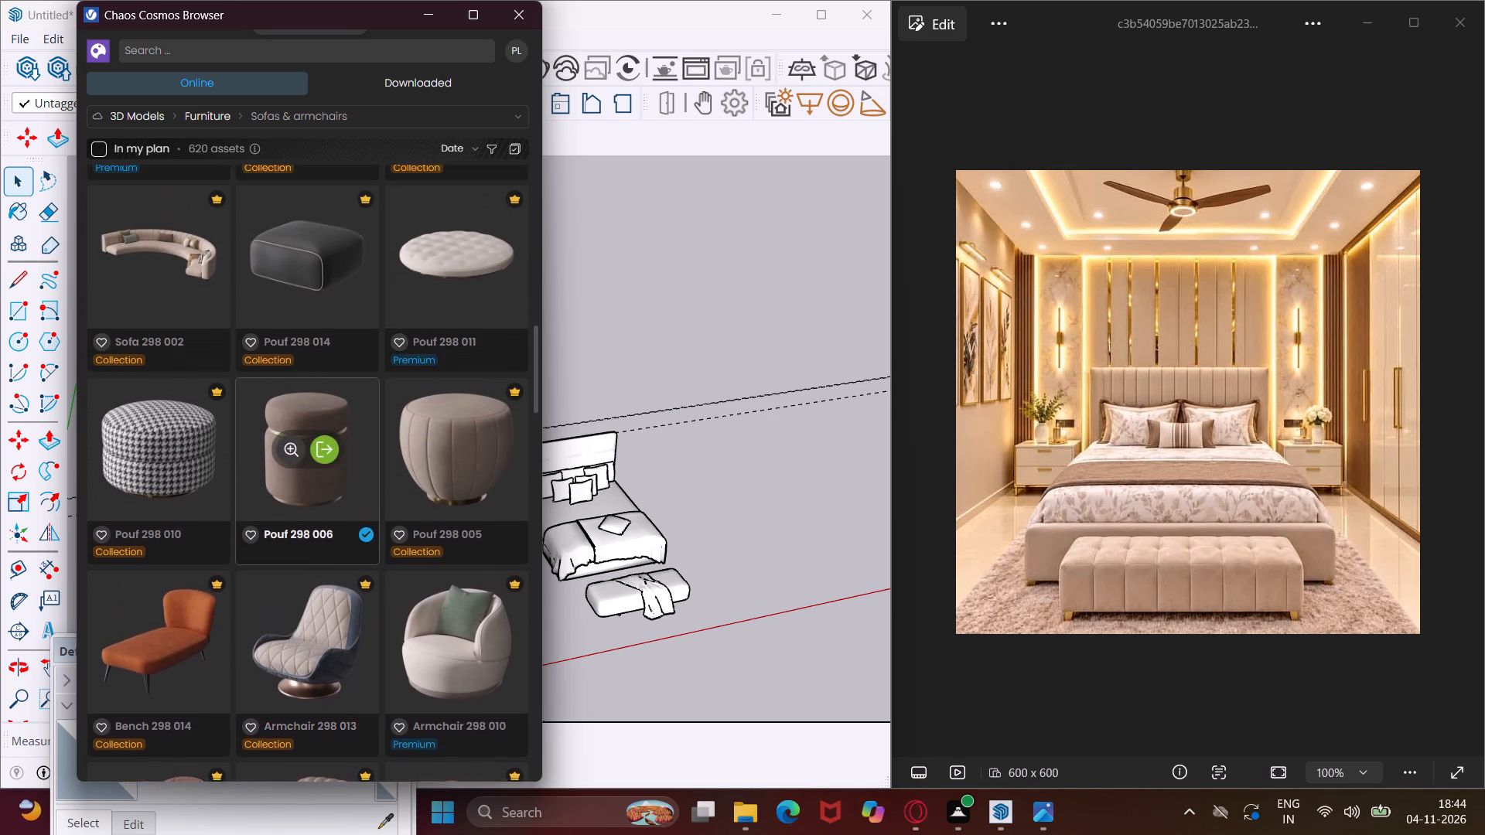
scroll(250, 386, "up", 11)
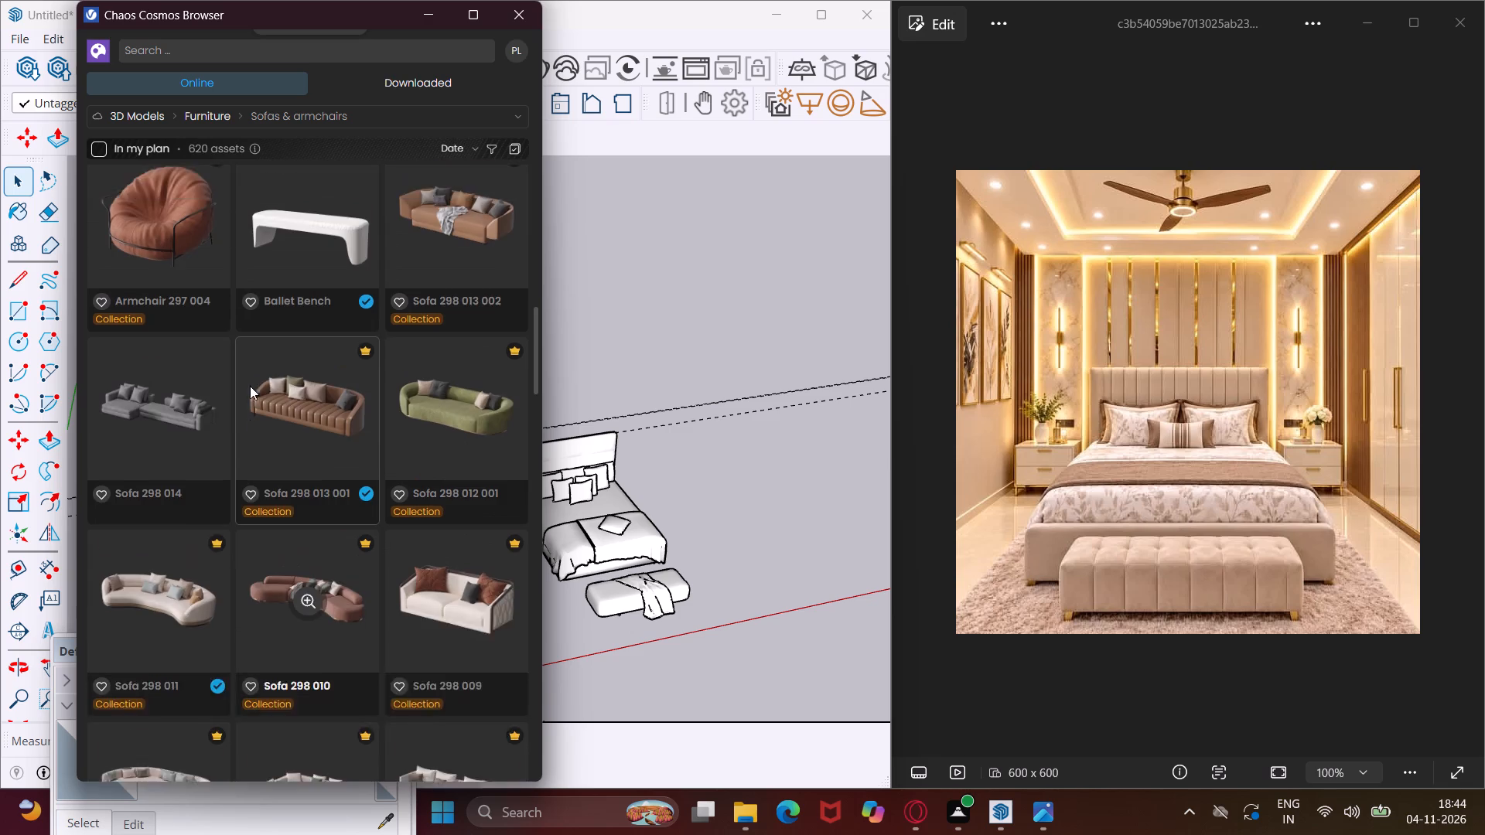
scroll(250, 386, "up", 5)
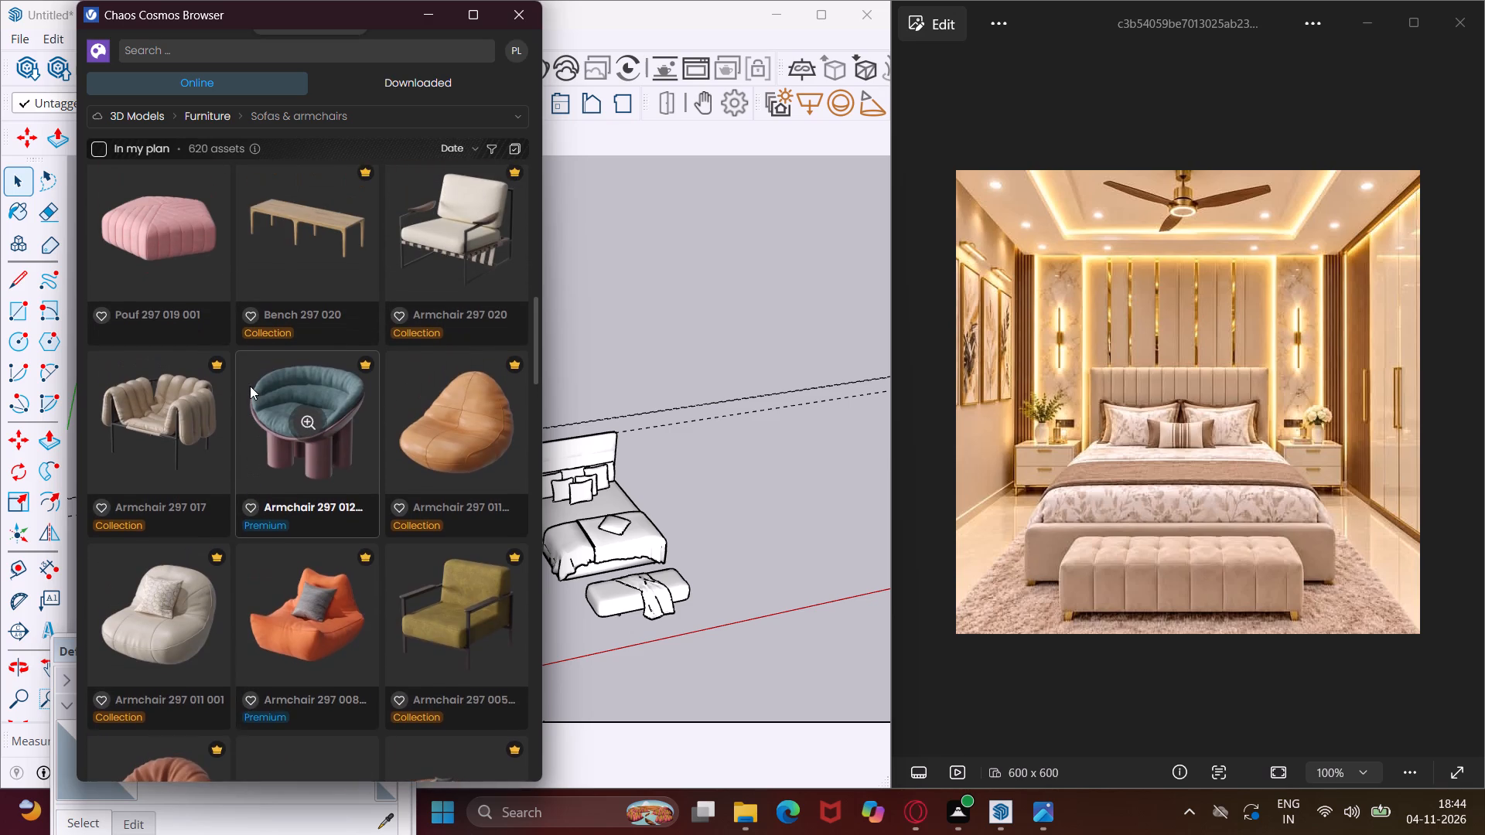
scroll(250, 386, "up", 9)
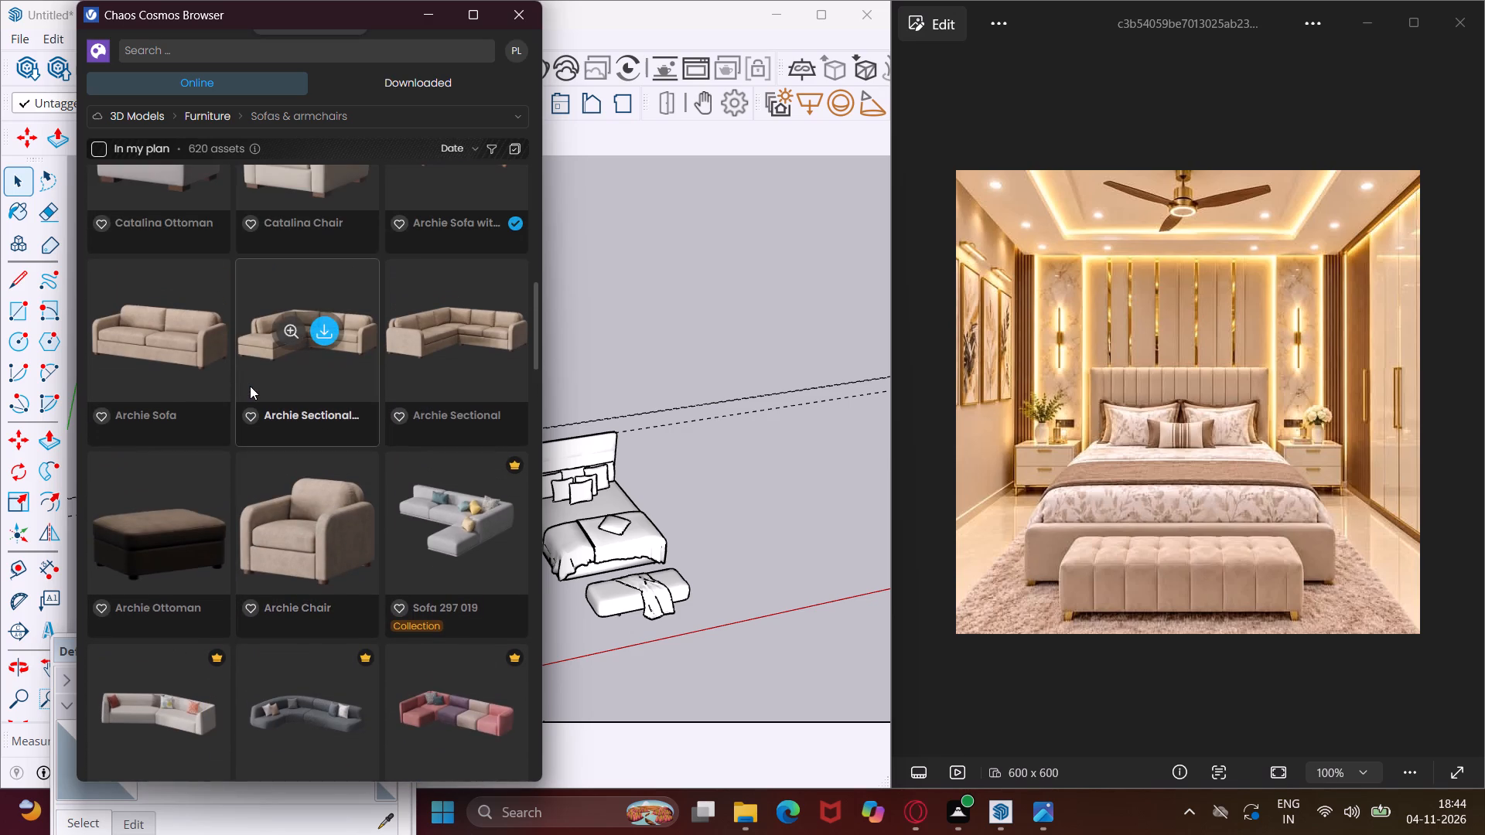
scroll(250, 386, "up", 8)
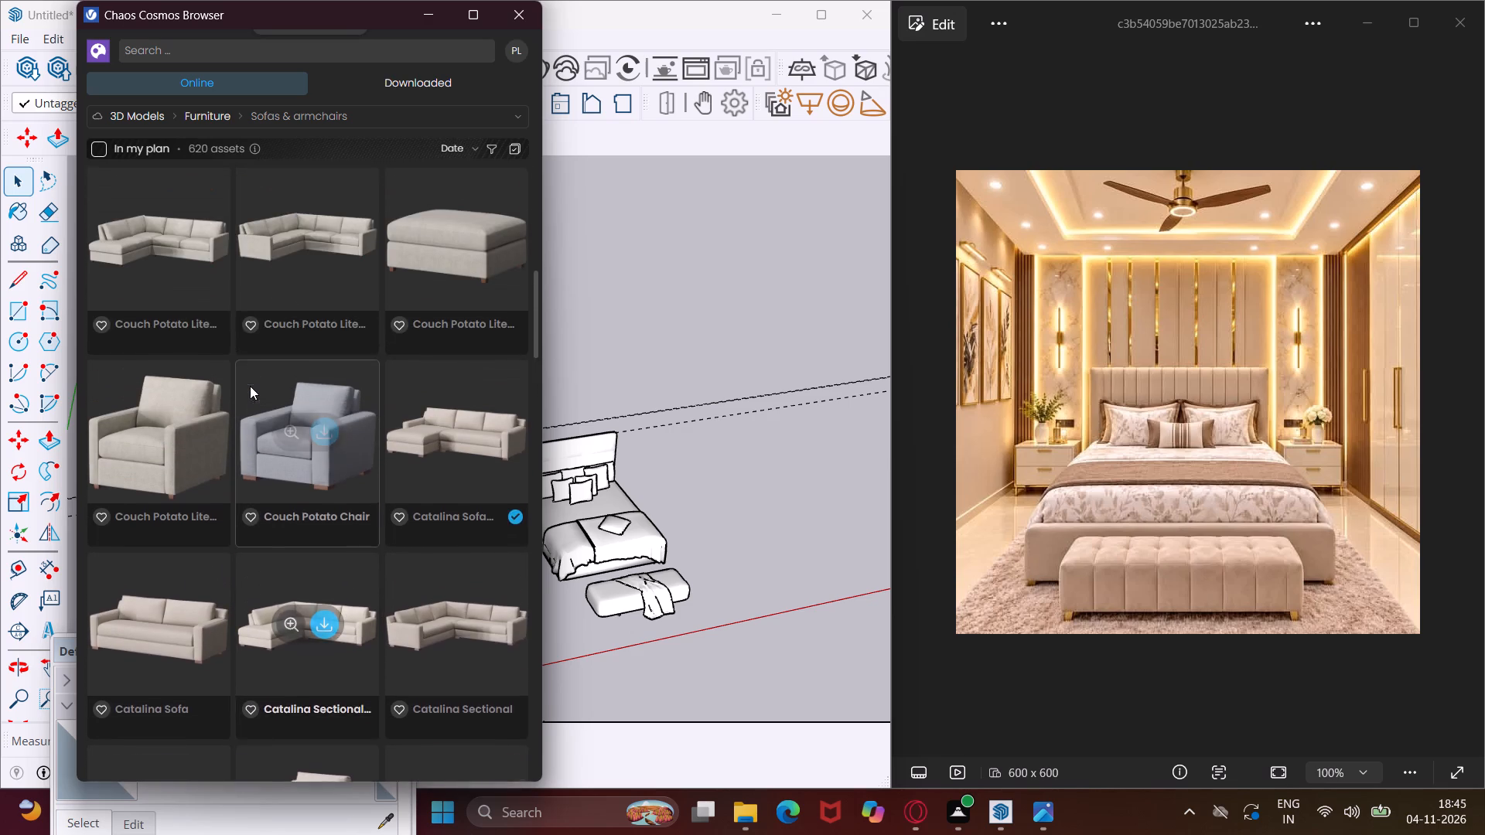
scroll(250, 386, "up", 8)
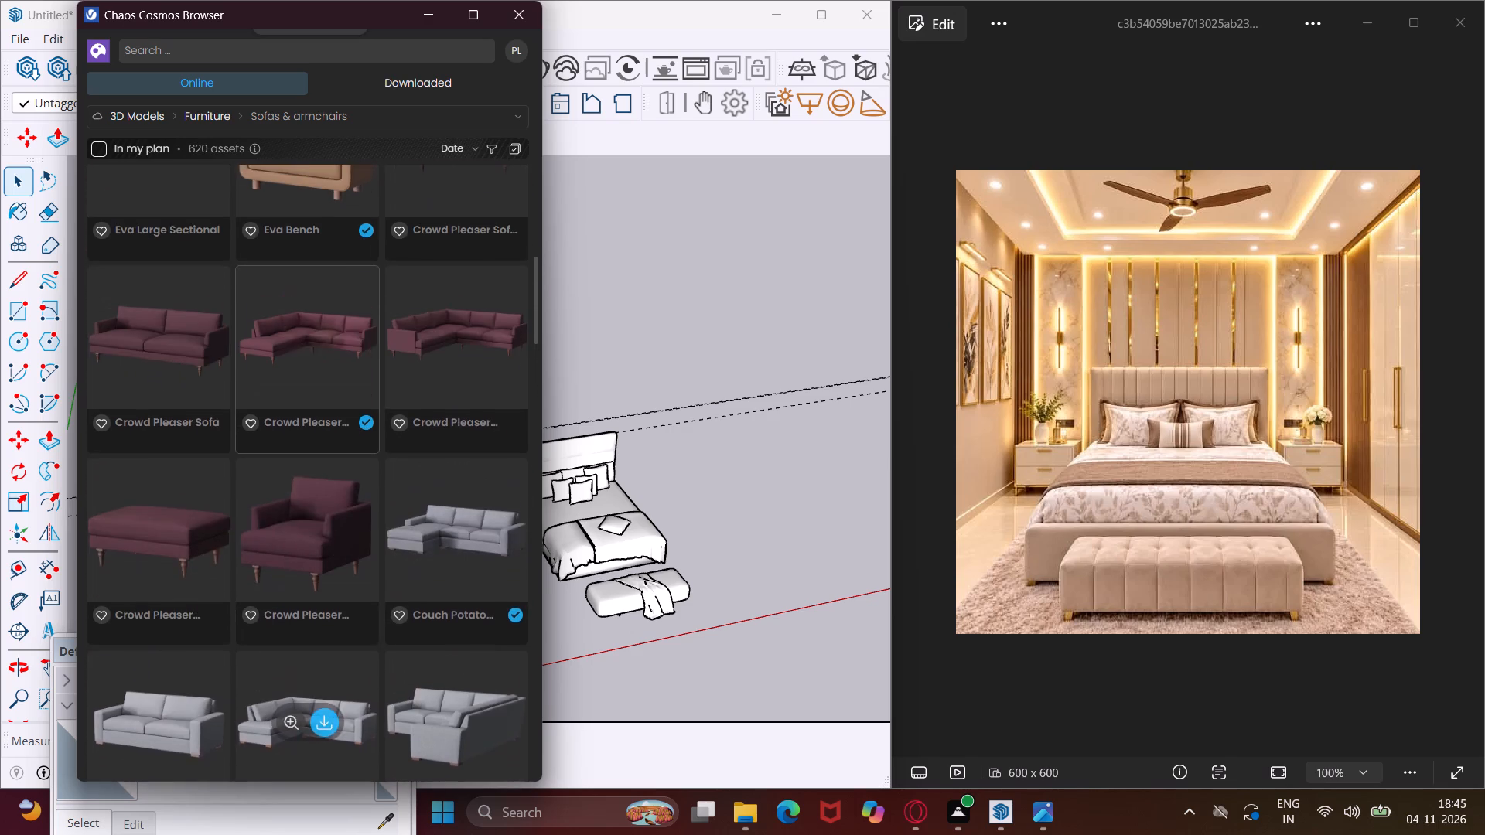
scroll(250, 386, "up", 8)
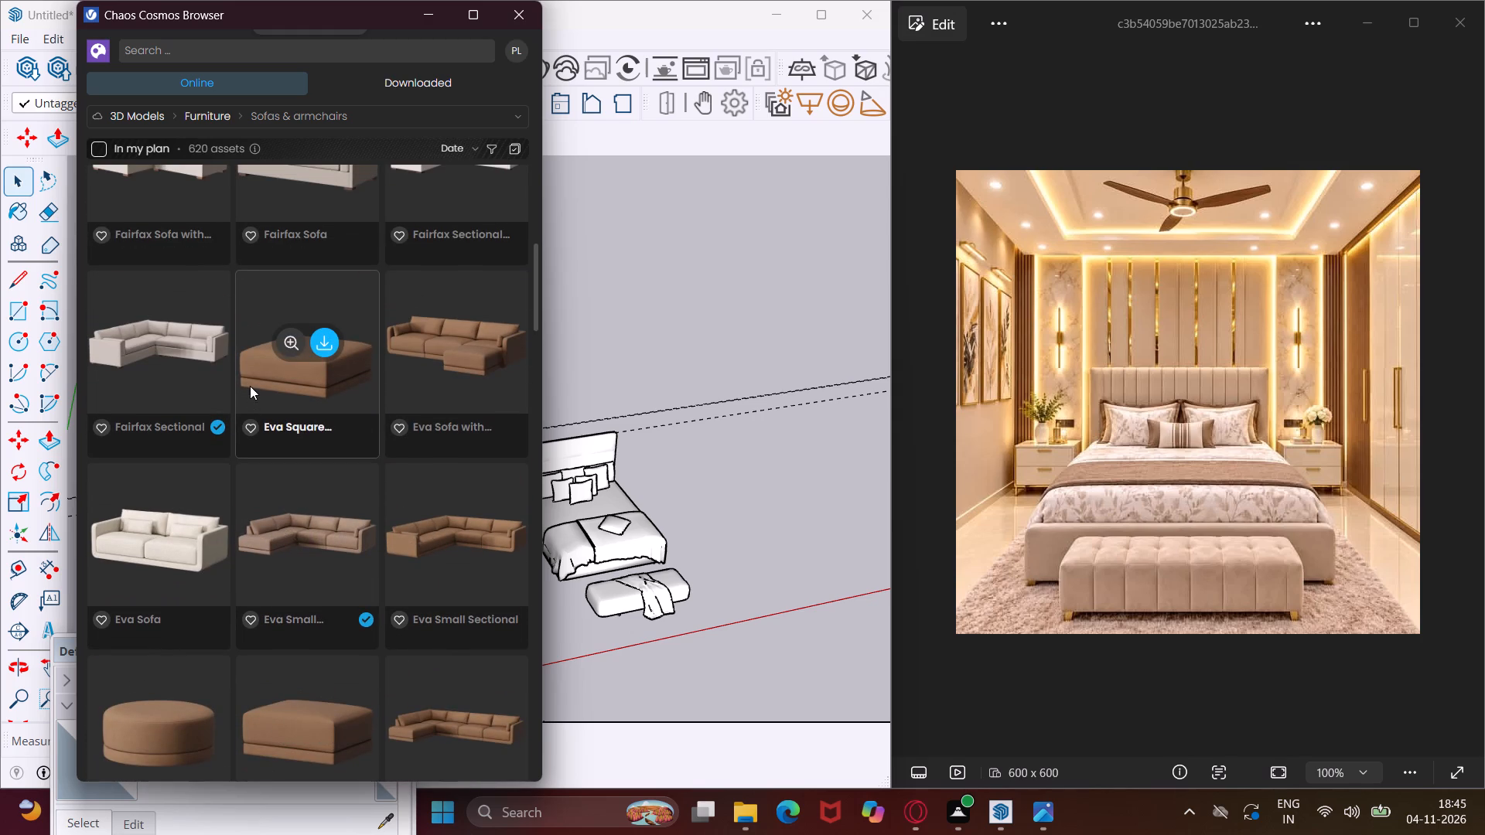
scroll(250, 386, "up", 6)
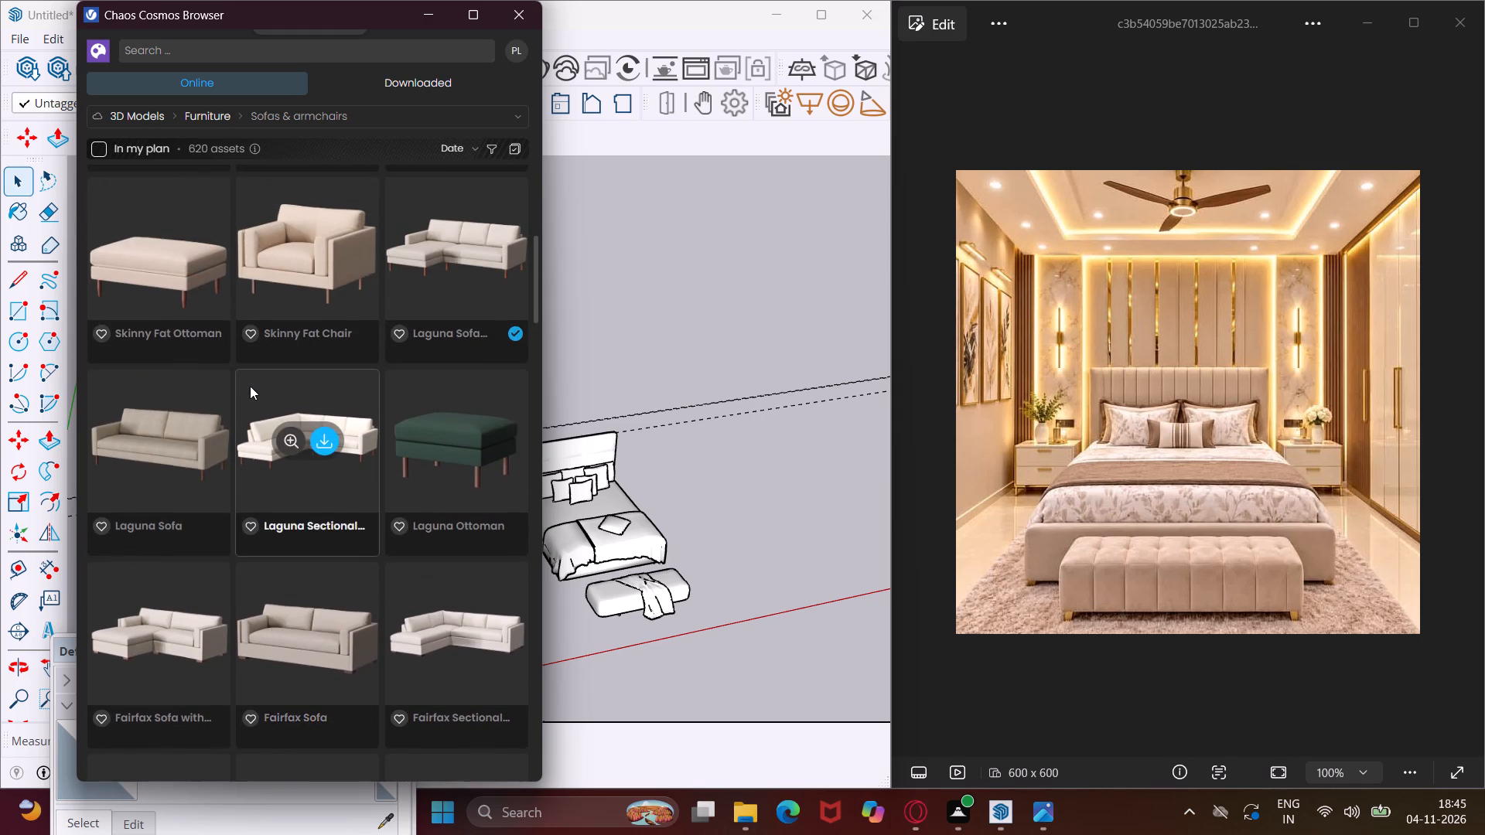
scroll(250, 386, "up", 6)
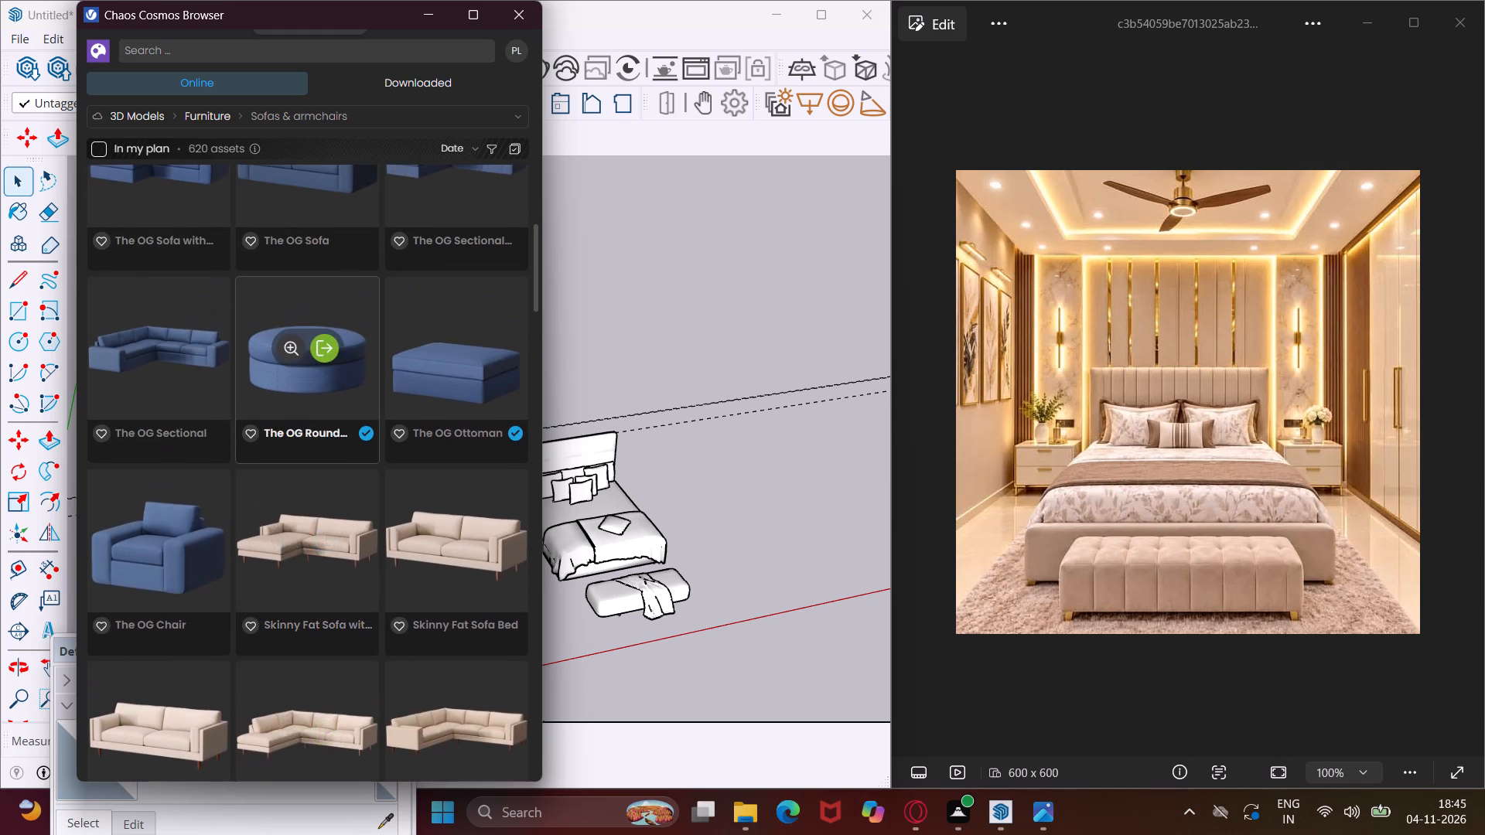
scroll(250, 386, "up", 7)
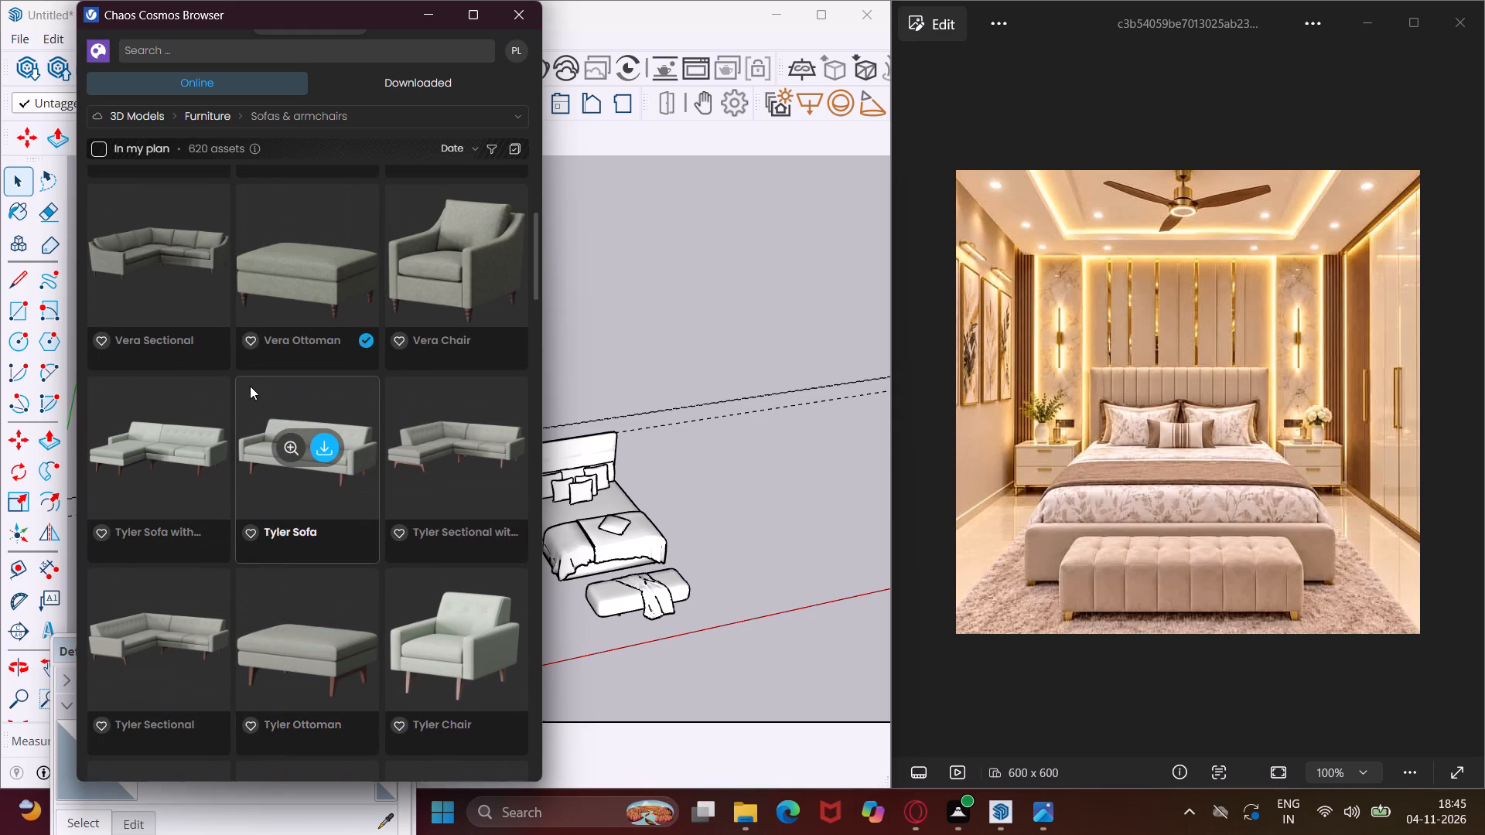
scroll(250, 386, "up", 5)
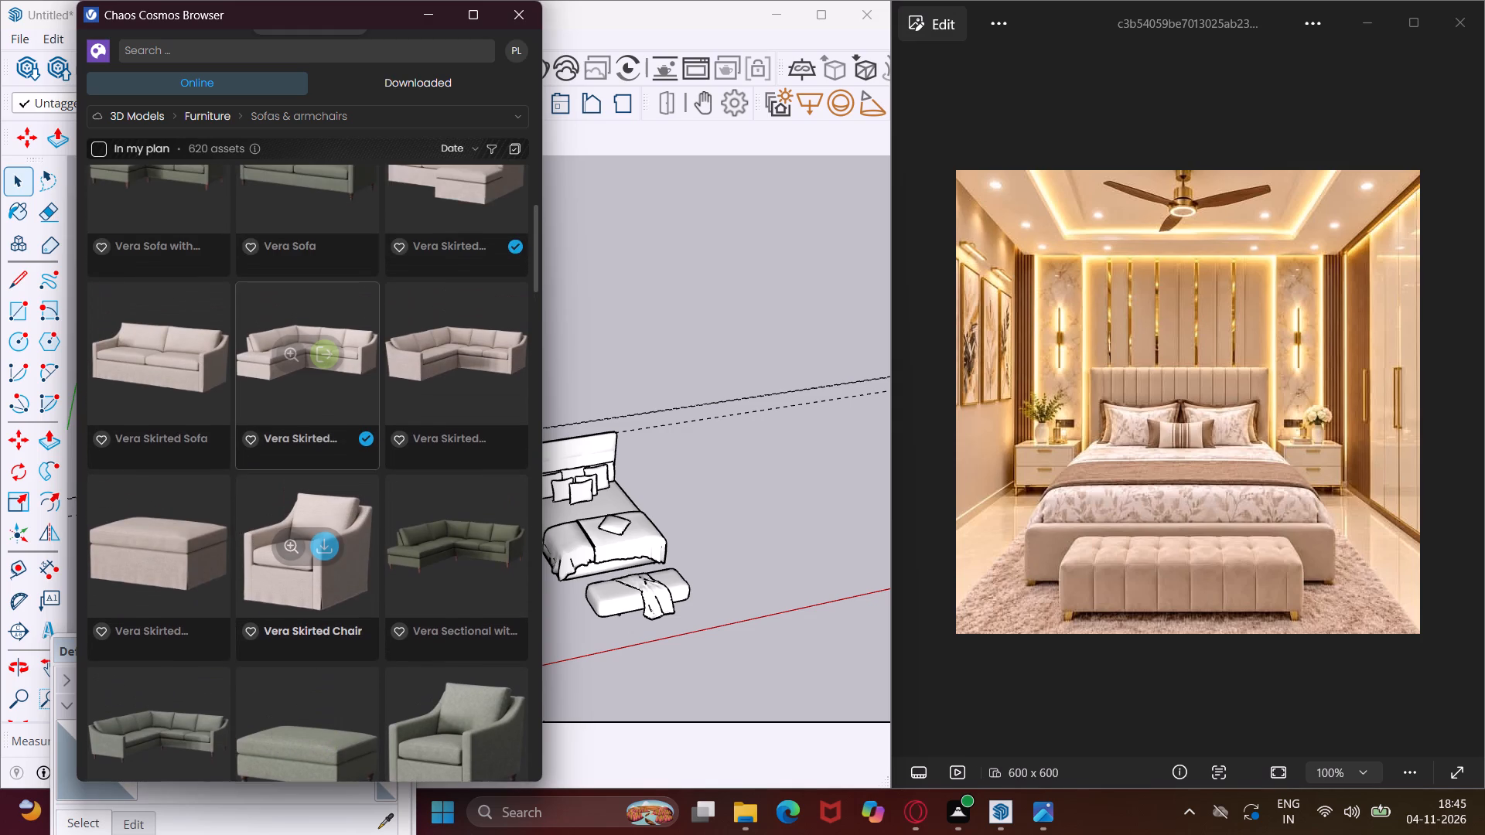
scroll(250, 386, "up", 8)
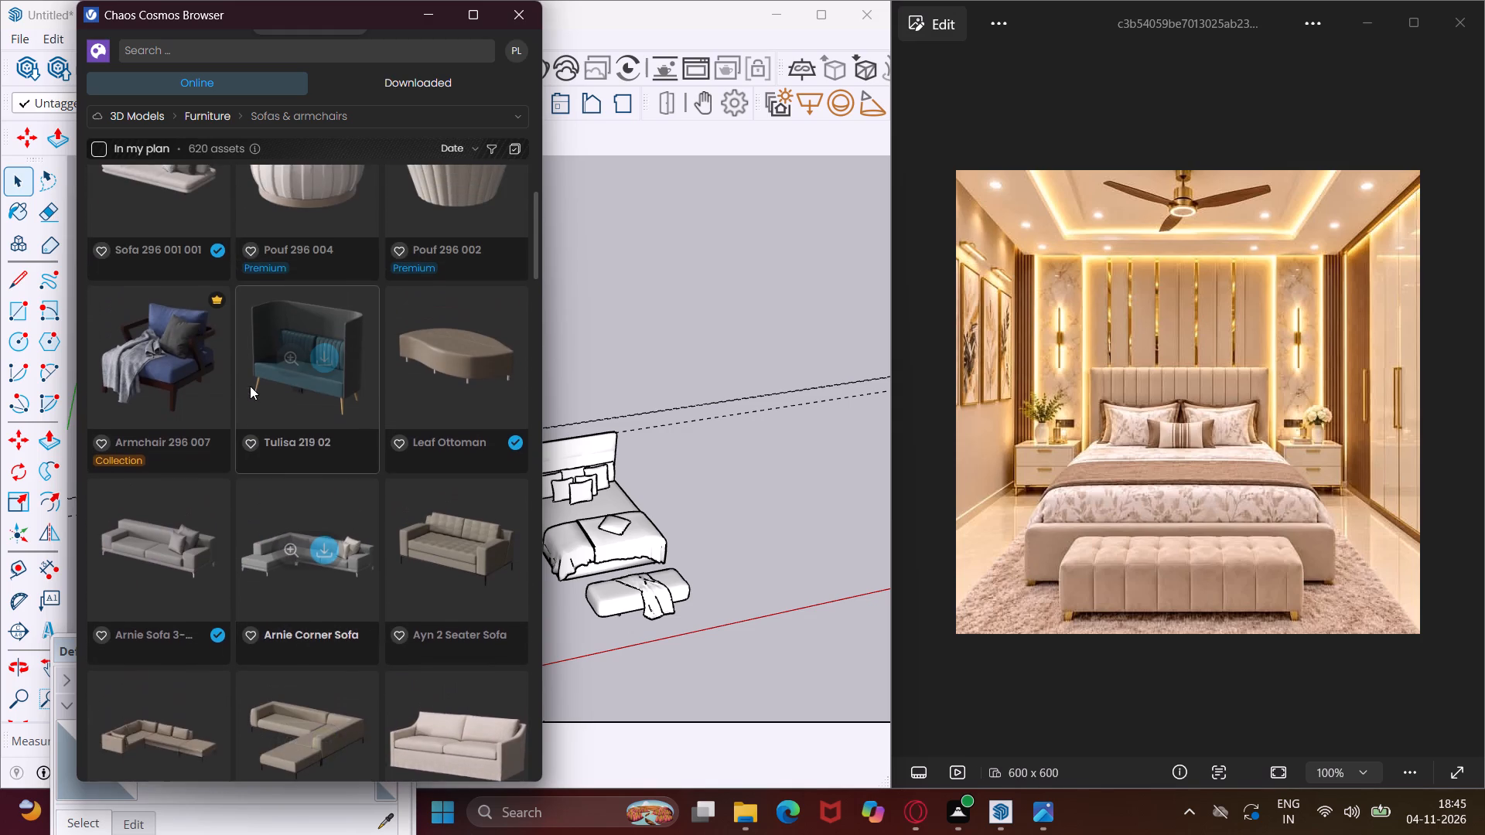
scroll(250, 386, "up", 11)
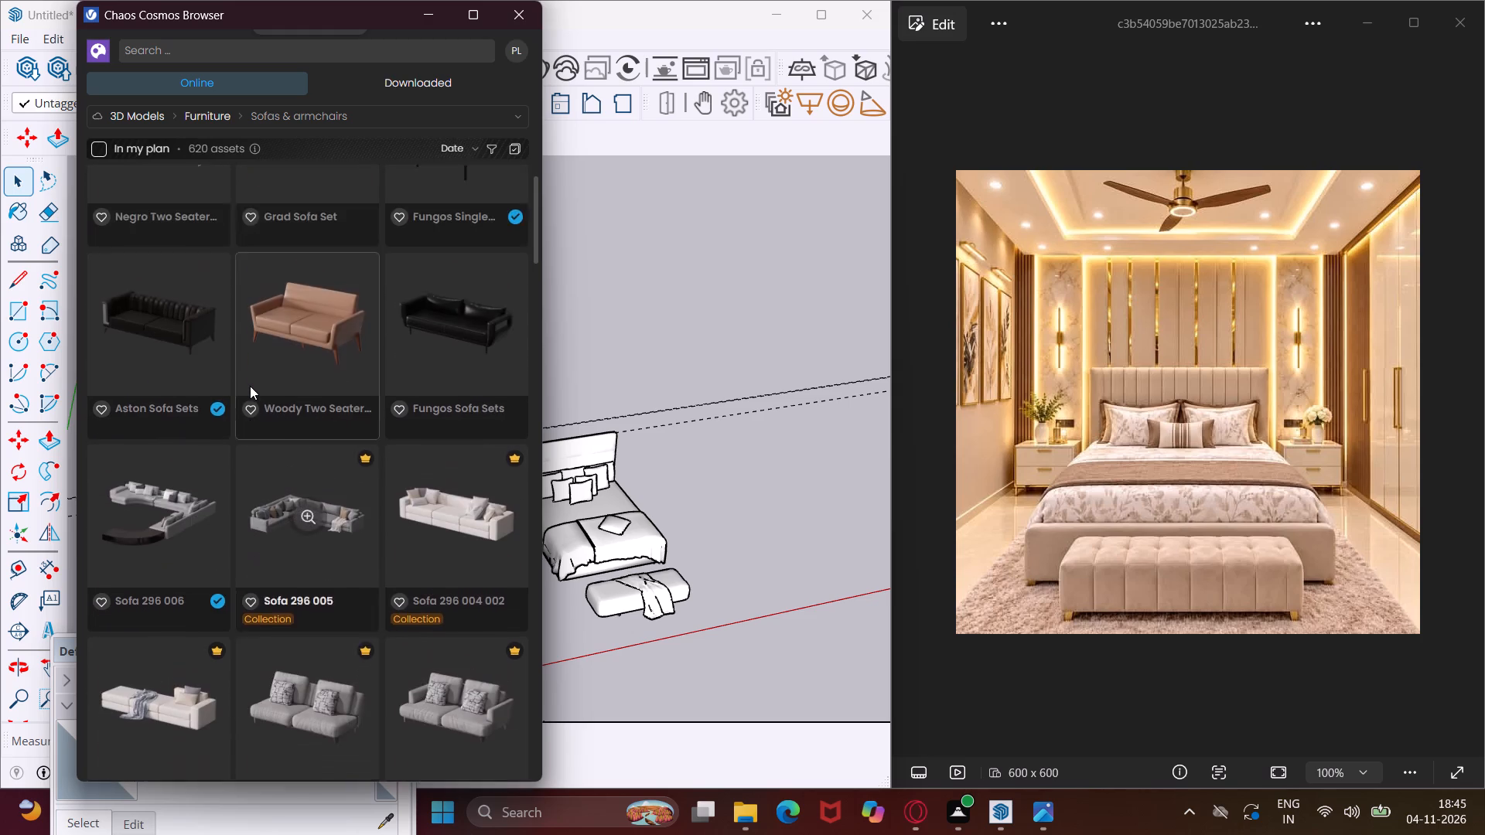
scroll(250, 386, "up", 11)
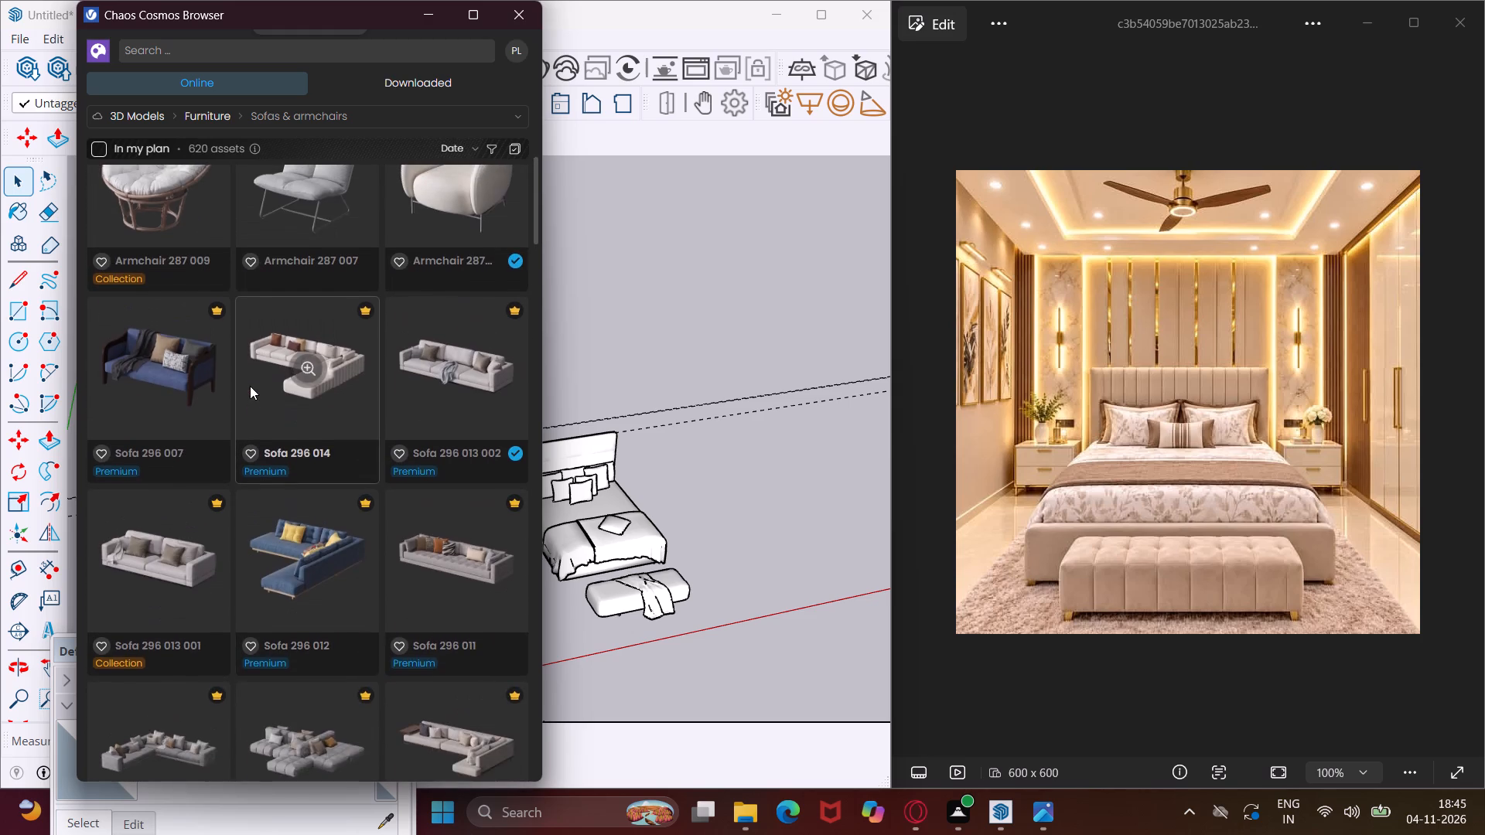
scroll(250, 386, "up", 12)
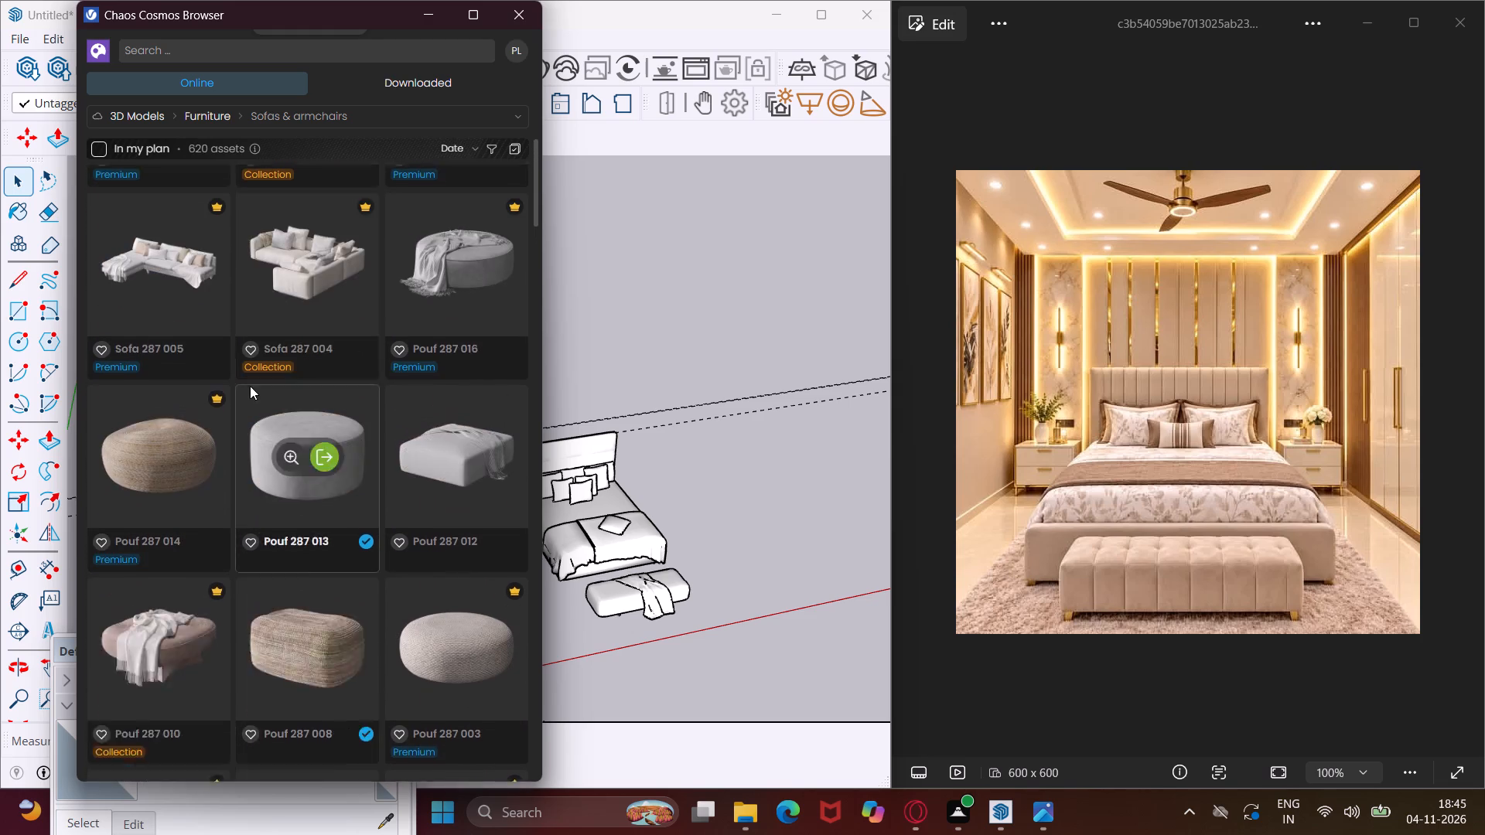
scroll(250, 386, "up", 9)
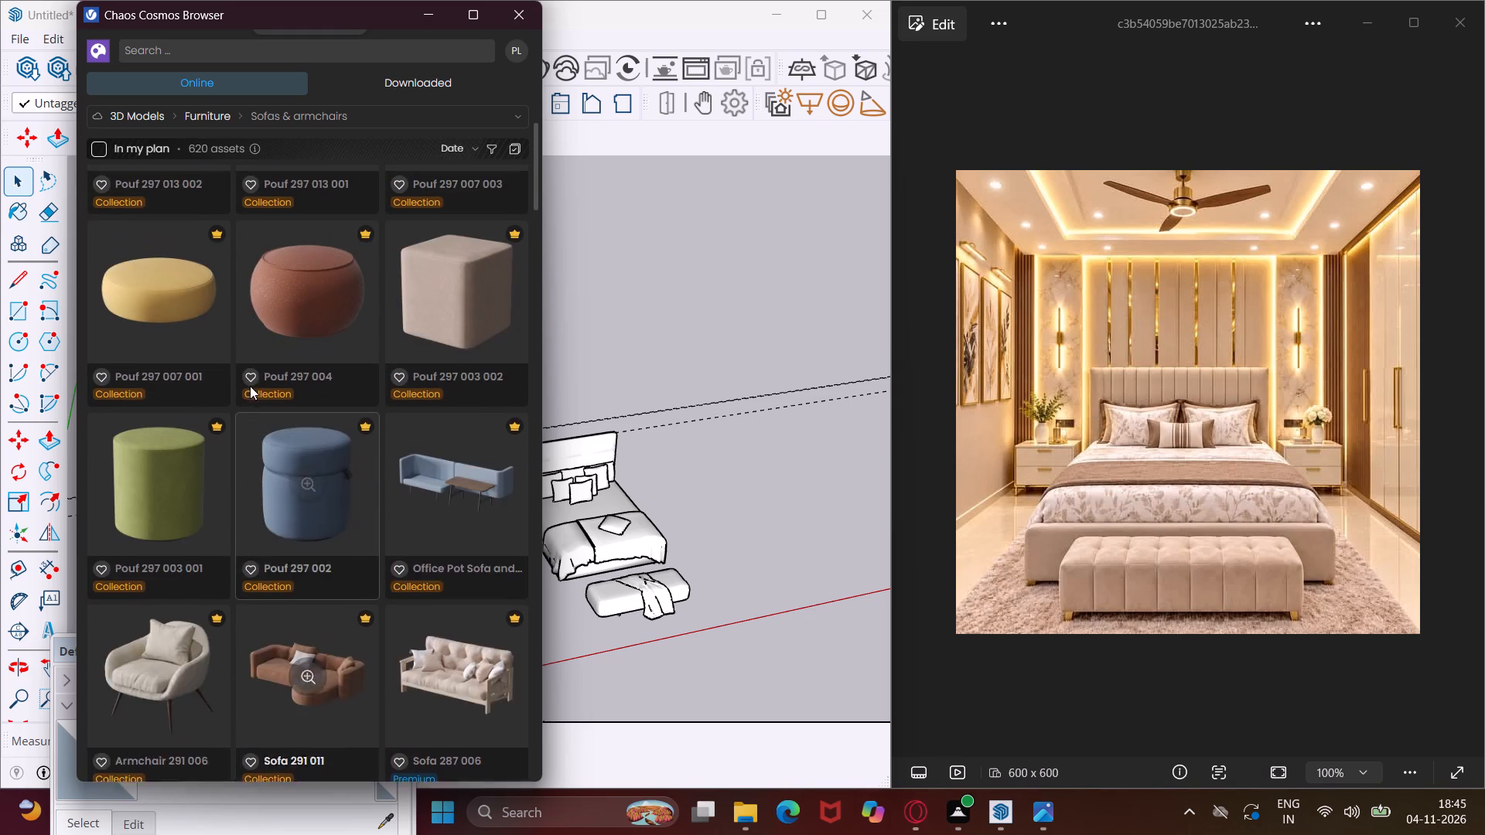
scroll(250, 386, "up", 6)
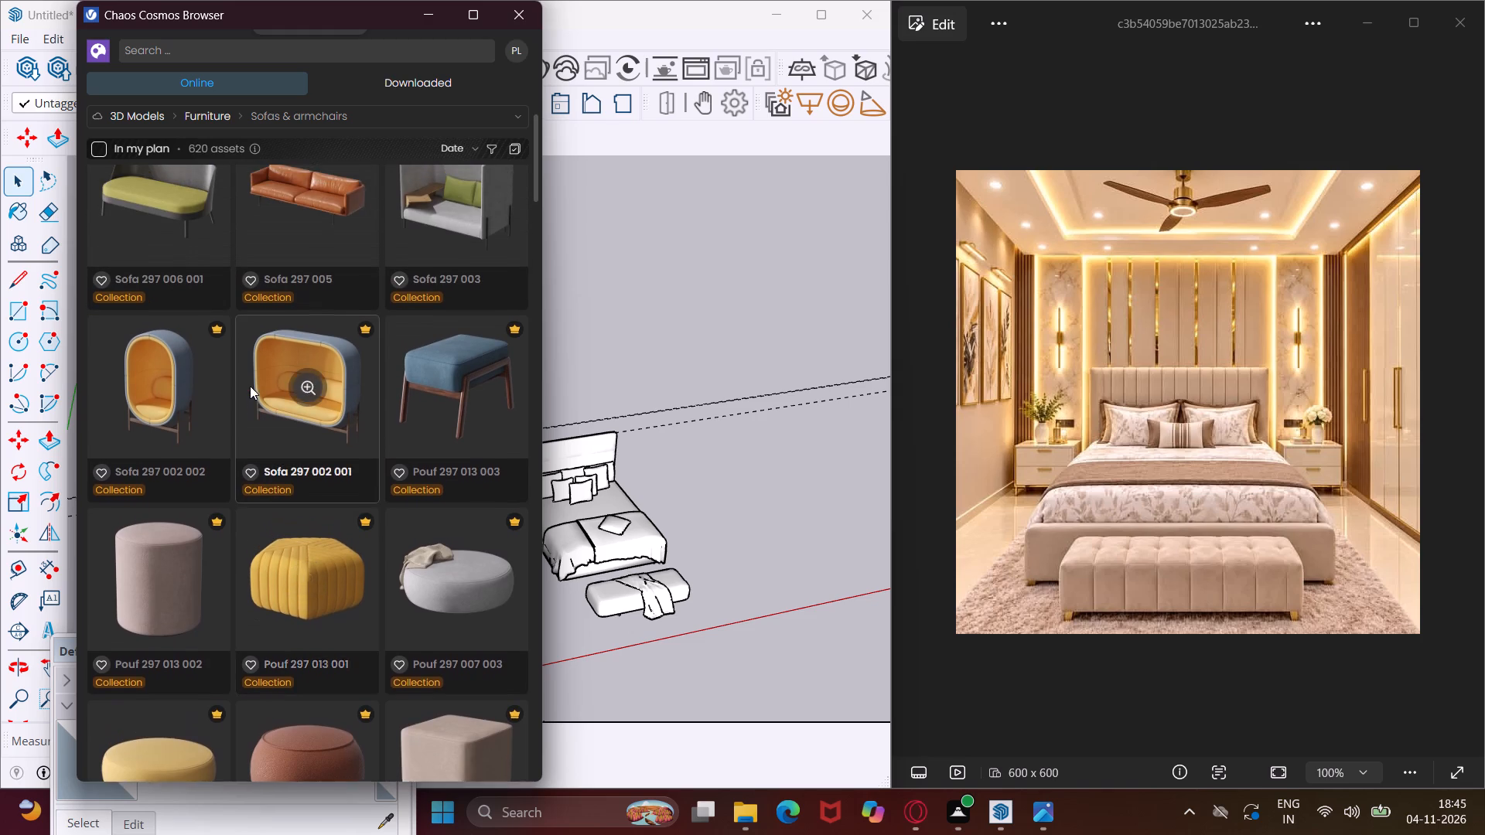
scroll(250, 386, "up", 7)
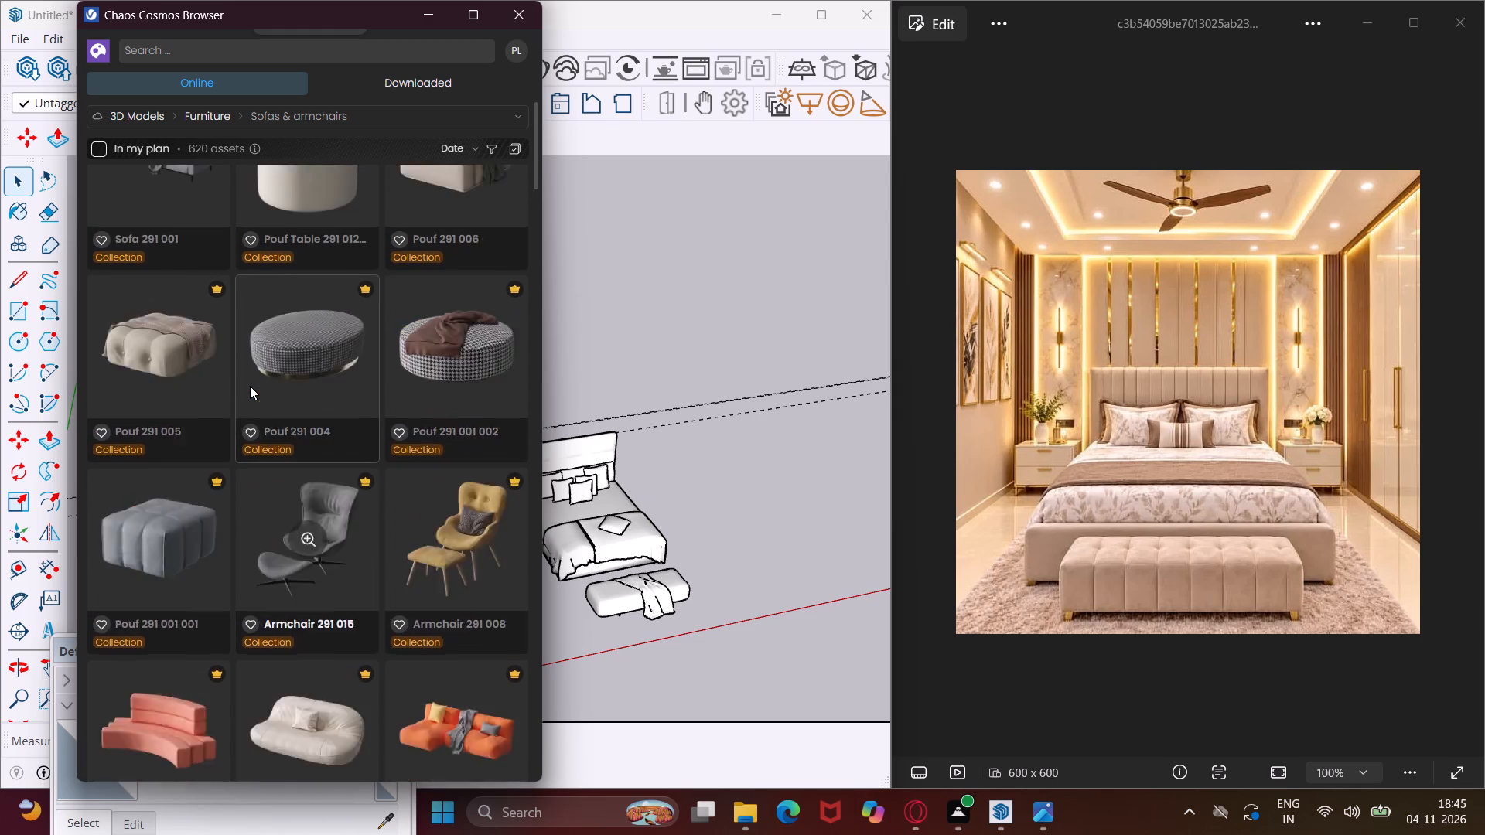
scroll(250, 386, "up", 9)
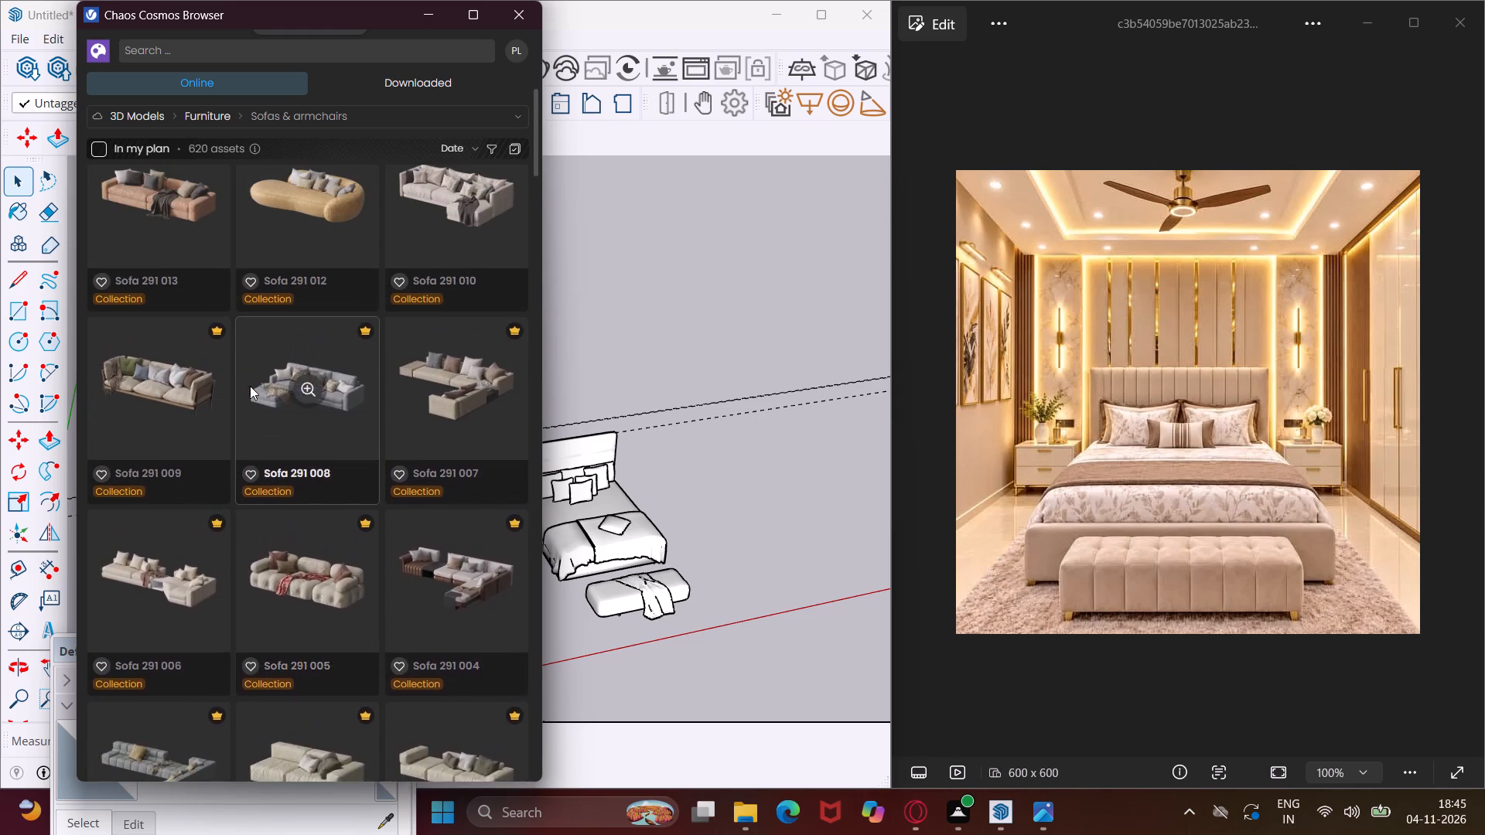
scroll(250, 386, "up", 9)
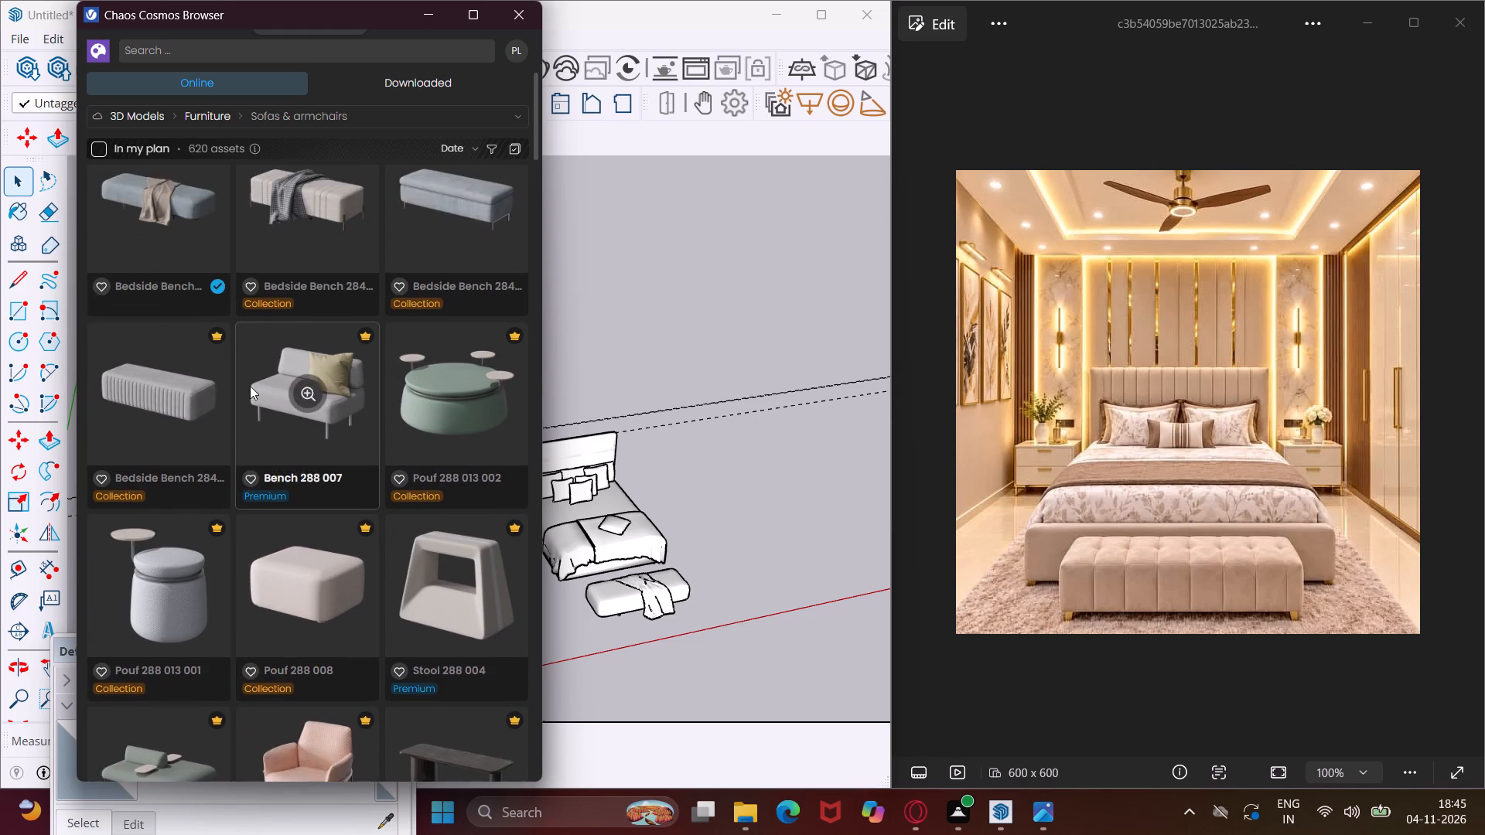
scroll(250, 386, "up", 4)
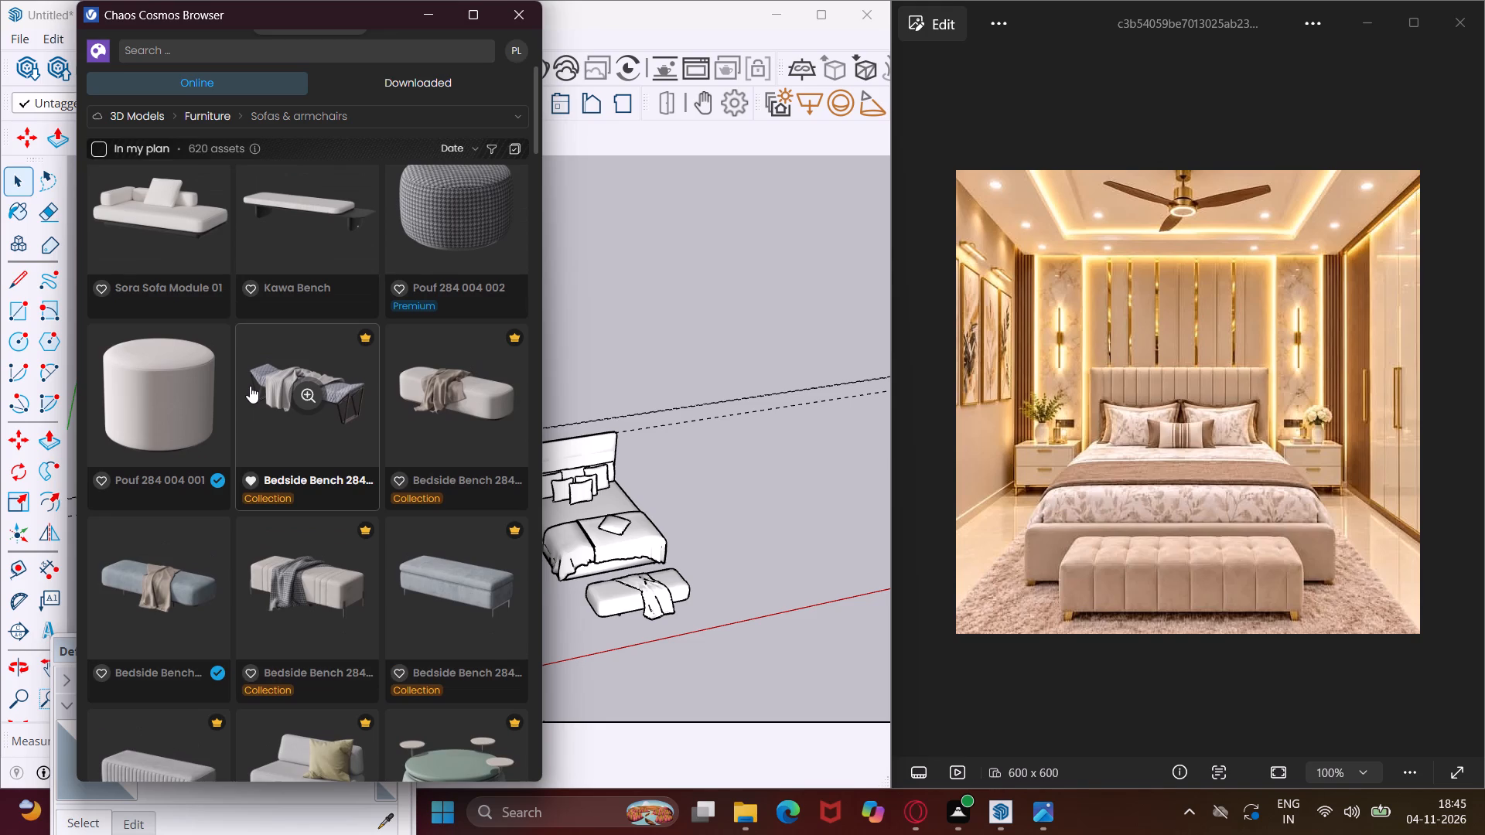
scroll(250, 386, "up", 10)
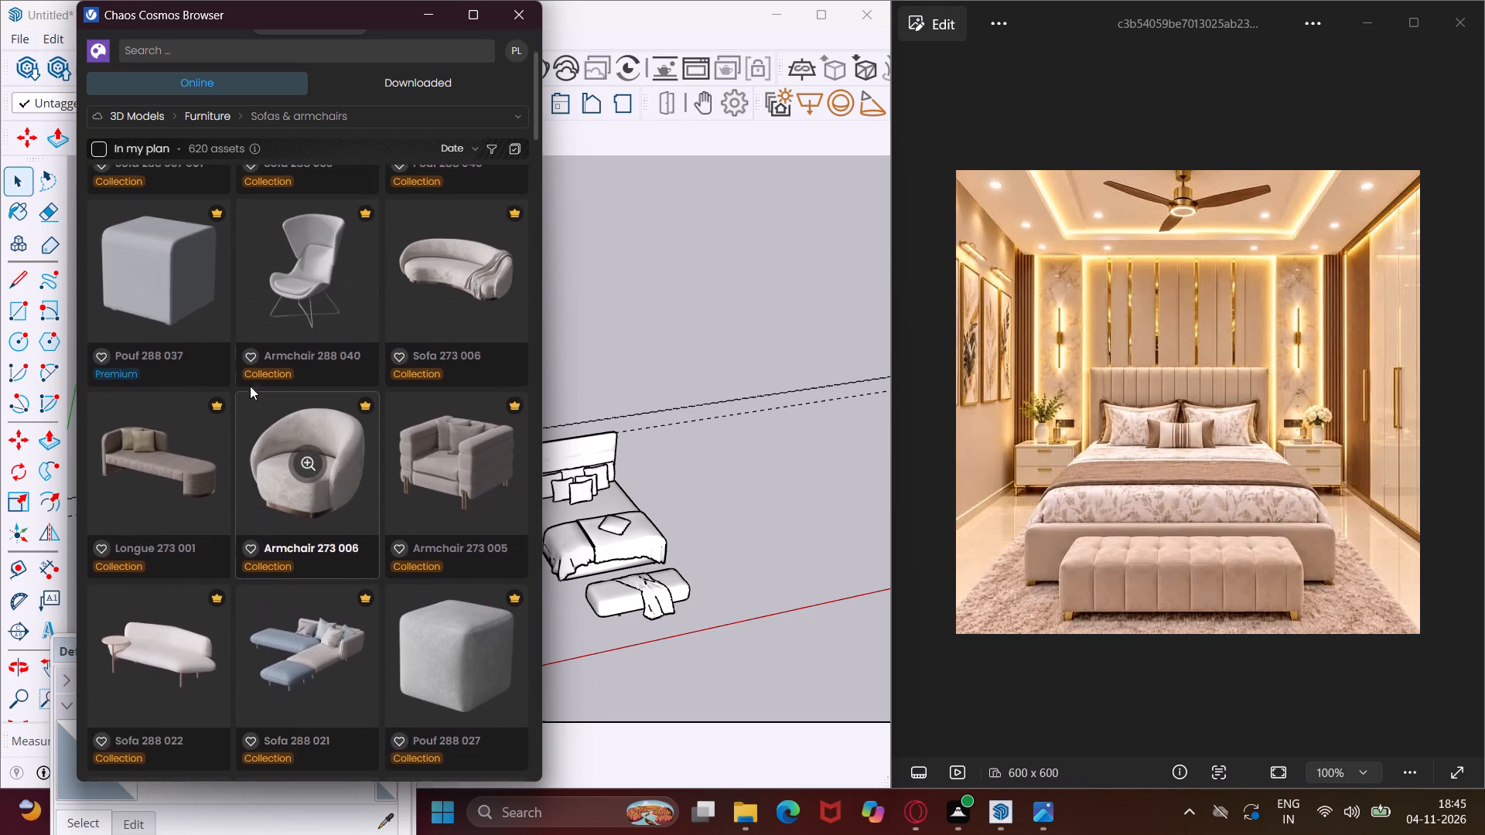
scroll(250, 386, "up", 10)
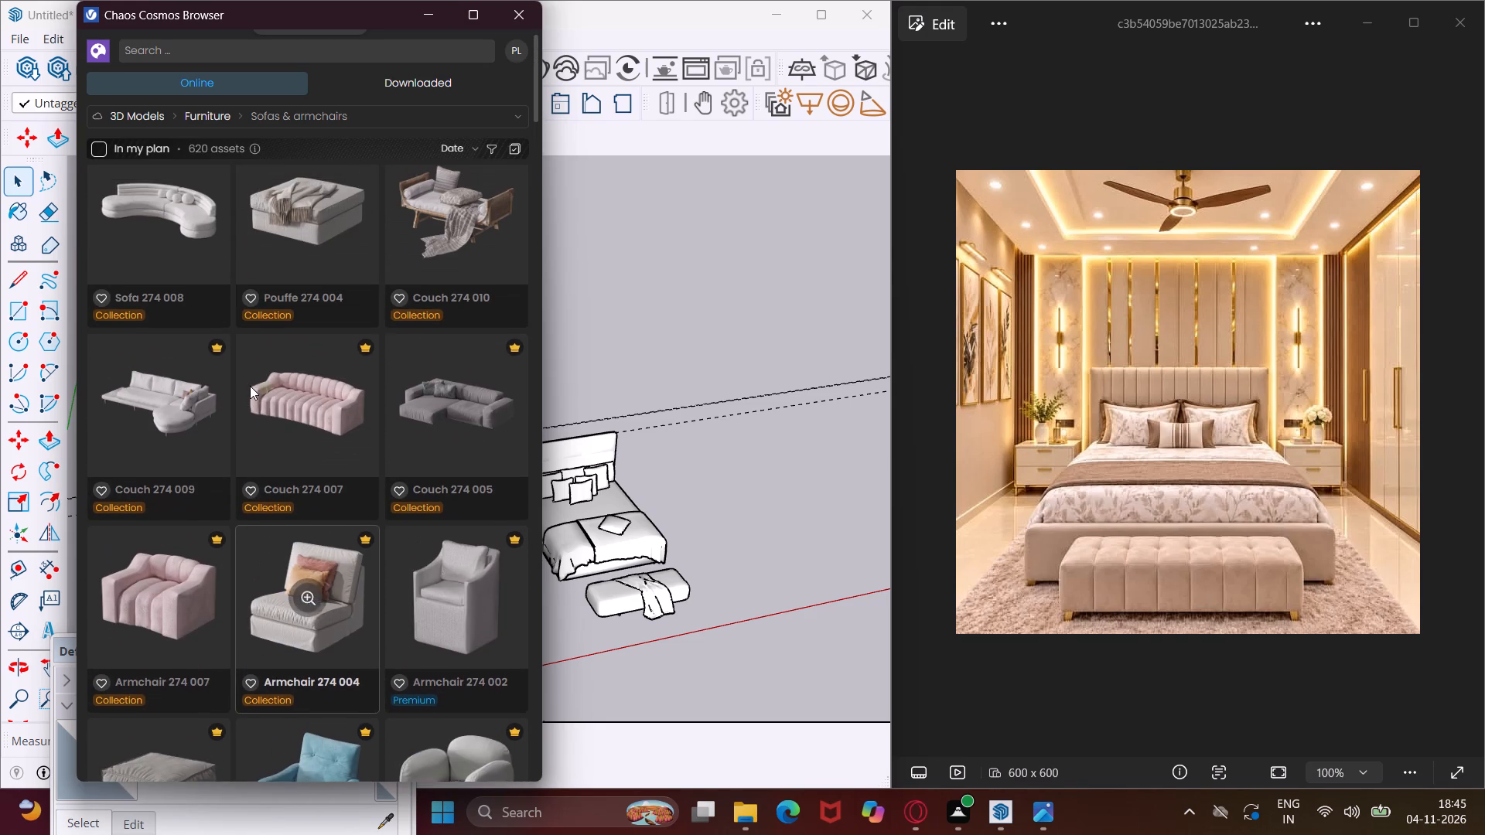
Insert the downloaded Eva Bench from the Cosmos Sofas & armchairs models, placing it beyond the draped bench near the bed.
scroll(250, 386, "up", 9)
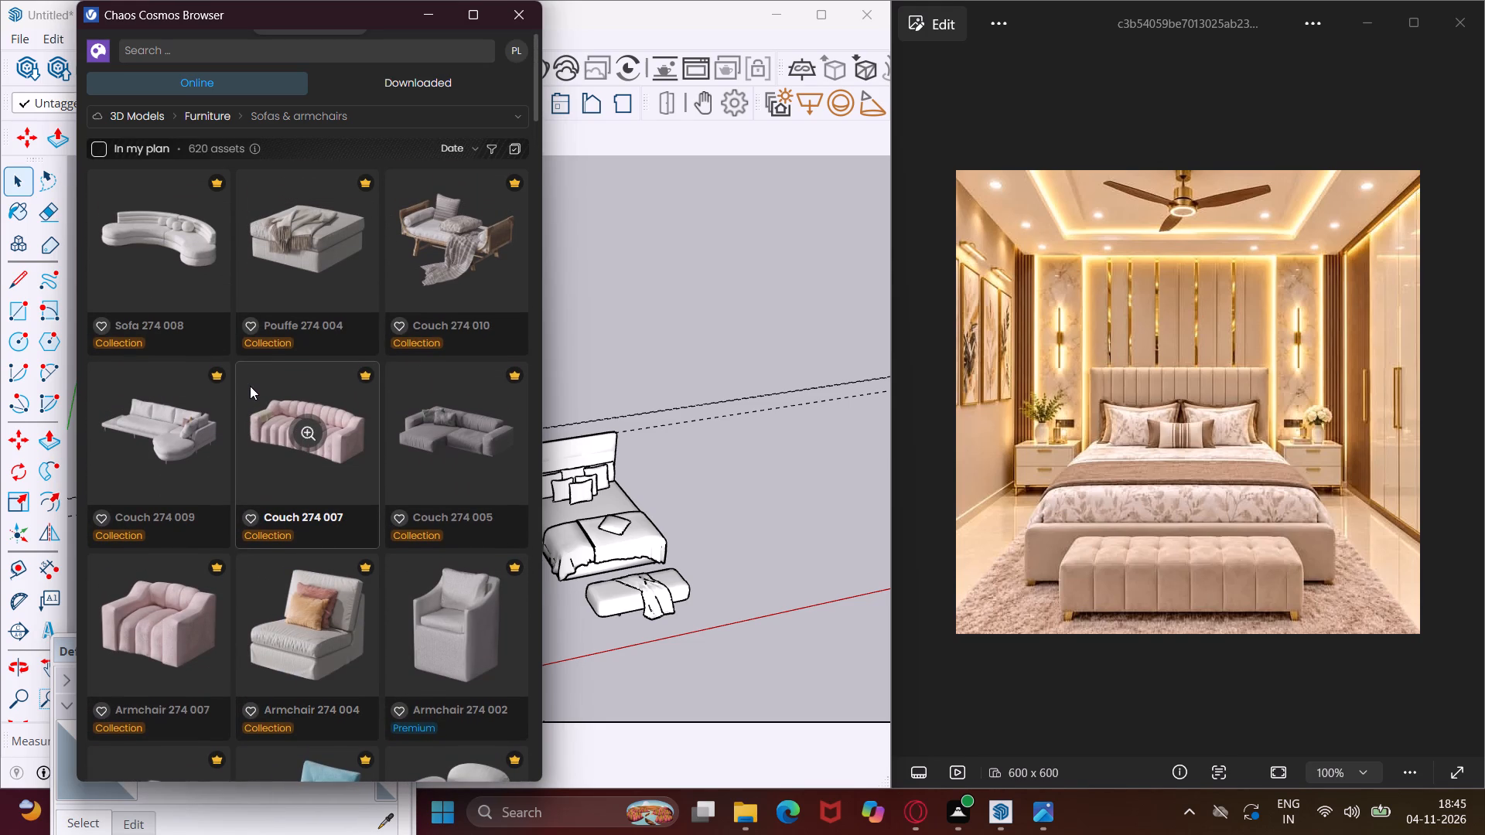
left_click(416, 90)
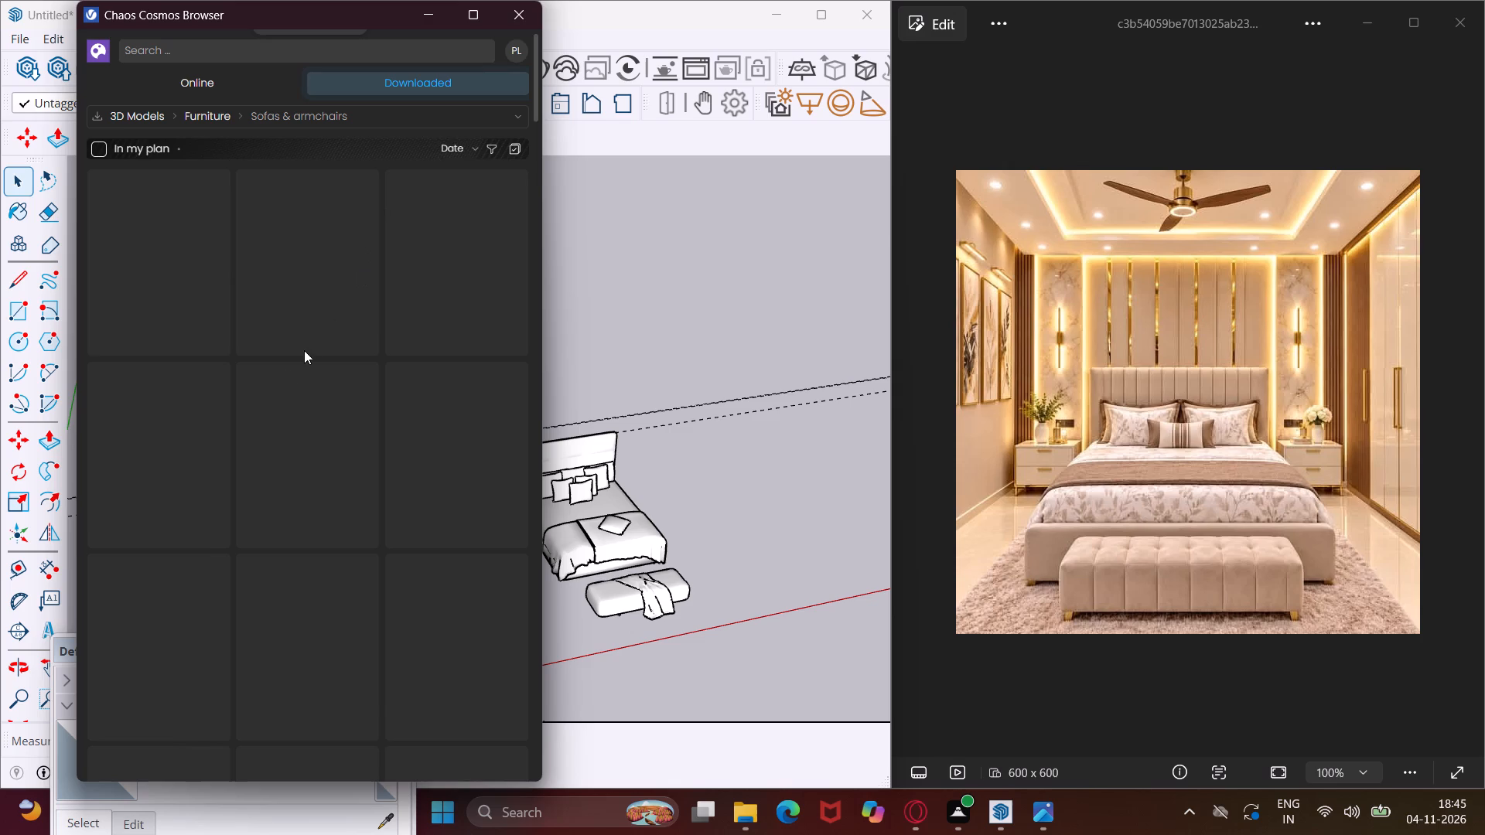
scroll(274, 384, "down", 3)
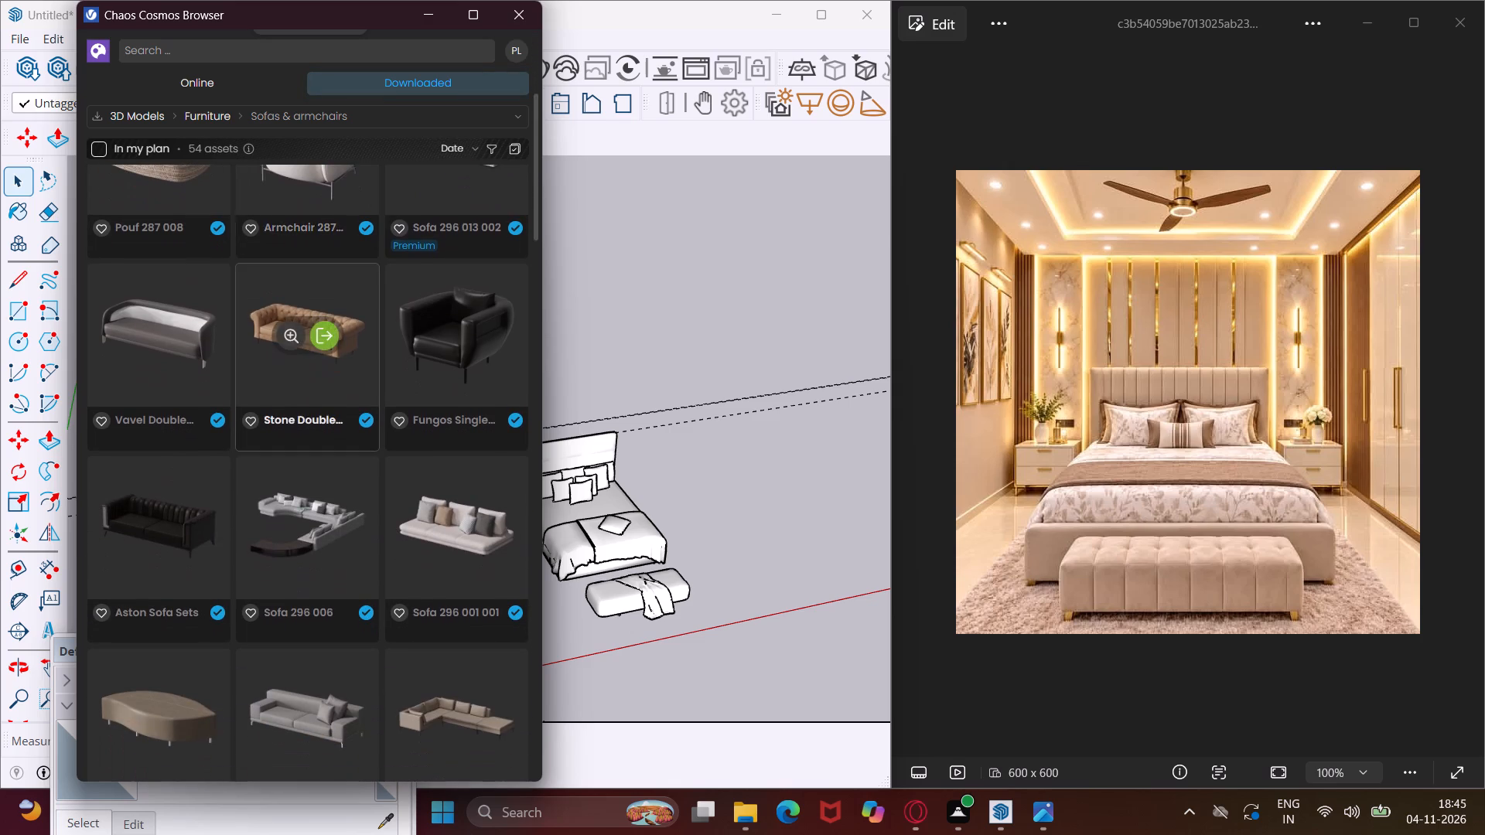
scroll(274, 384, "down", 5)
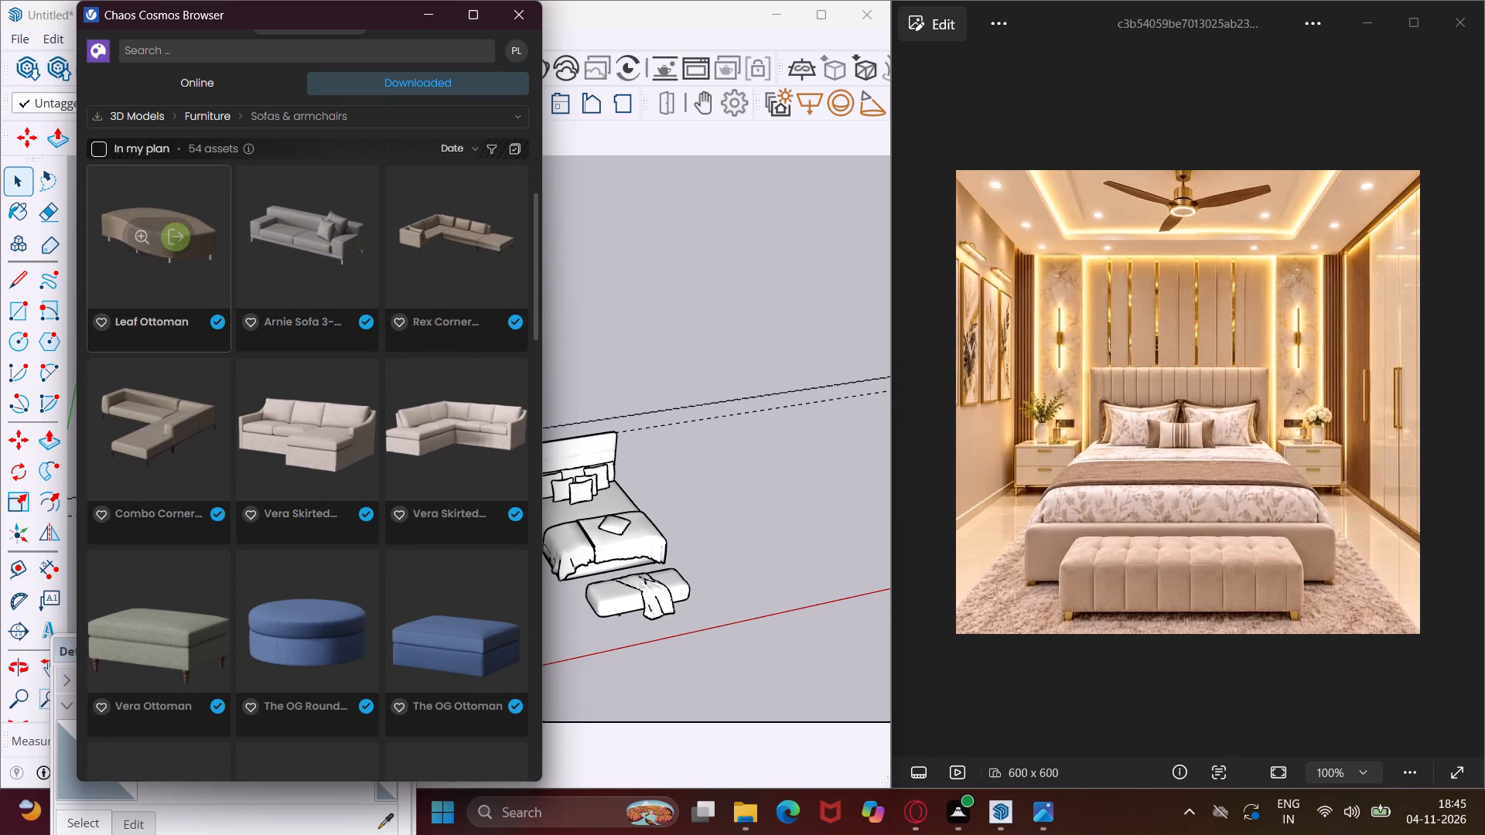
scroll(246, 383, "down", 4)
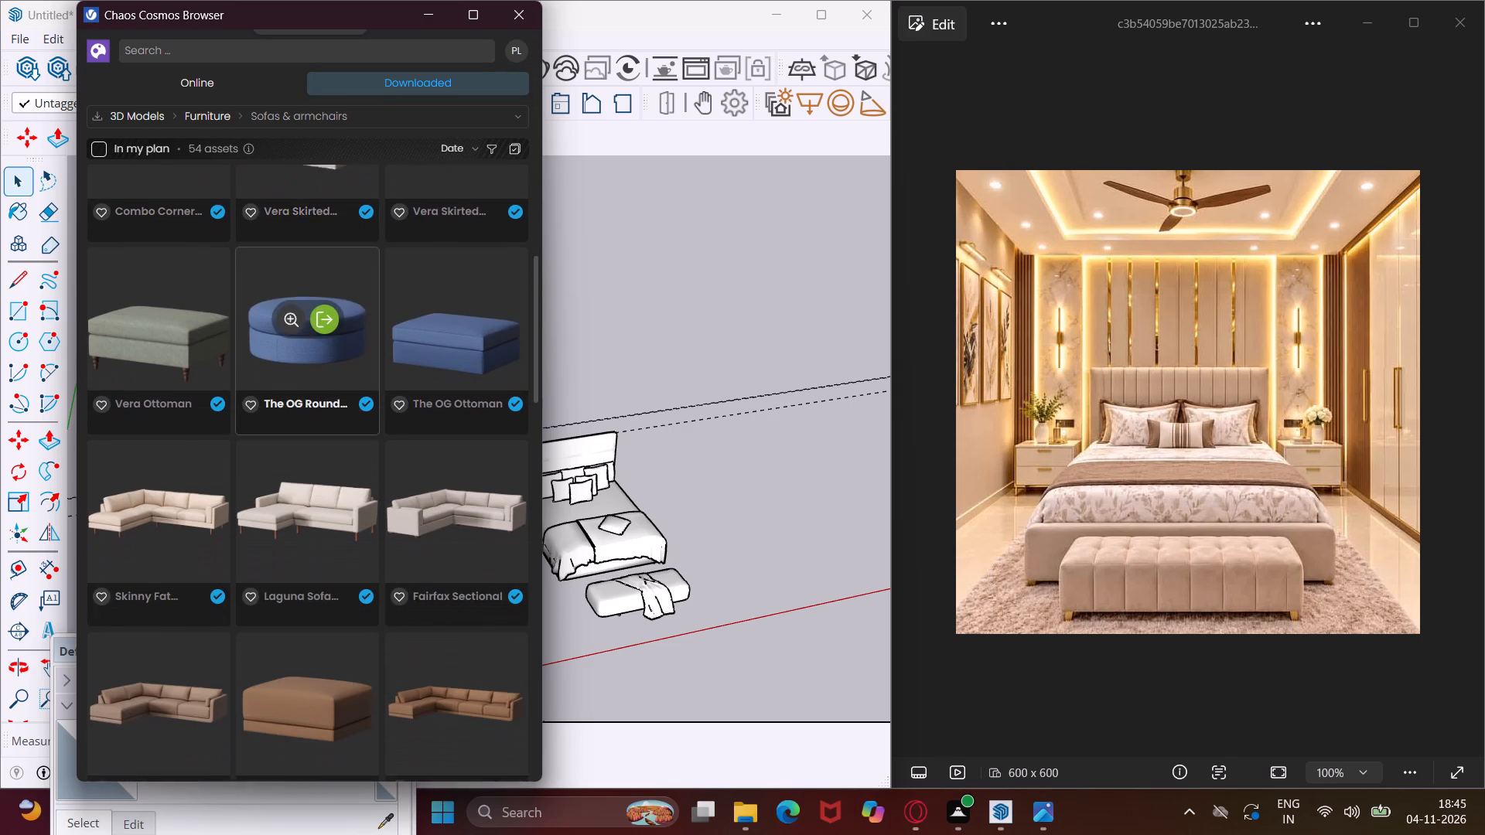
scroll(245, 386, "down", 5)
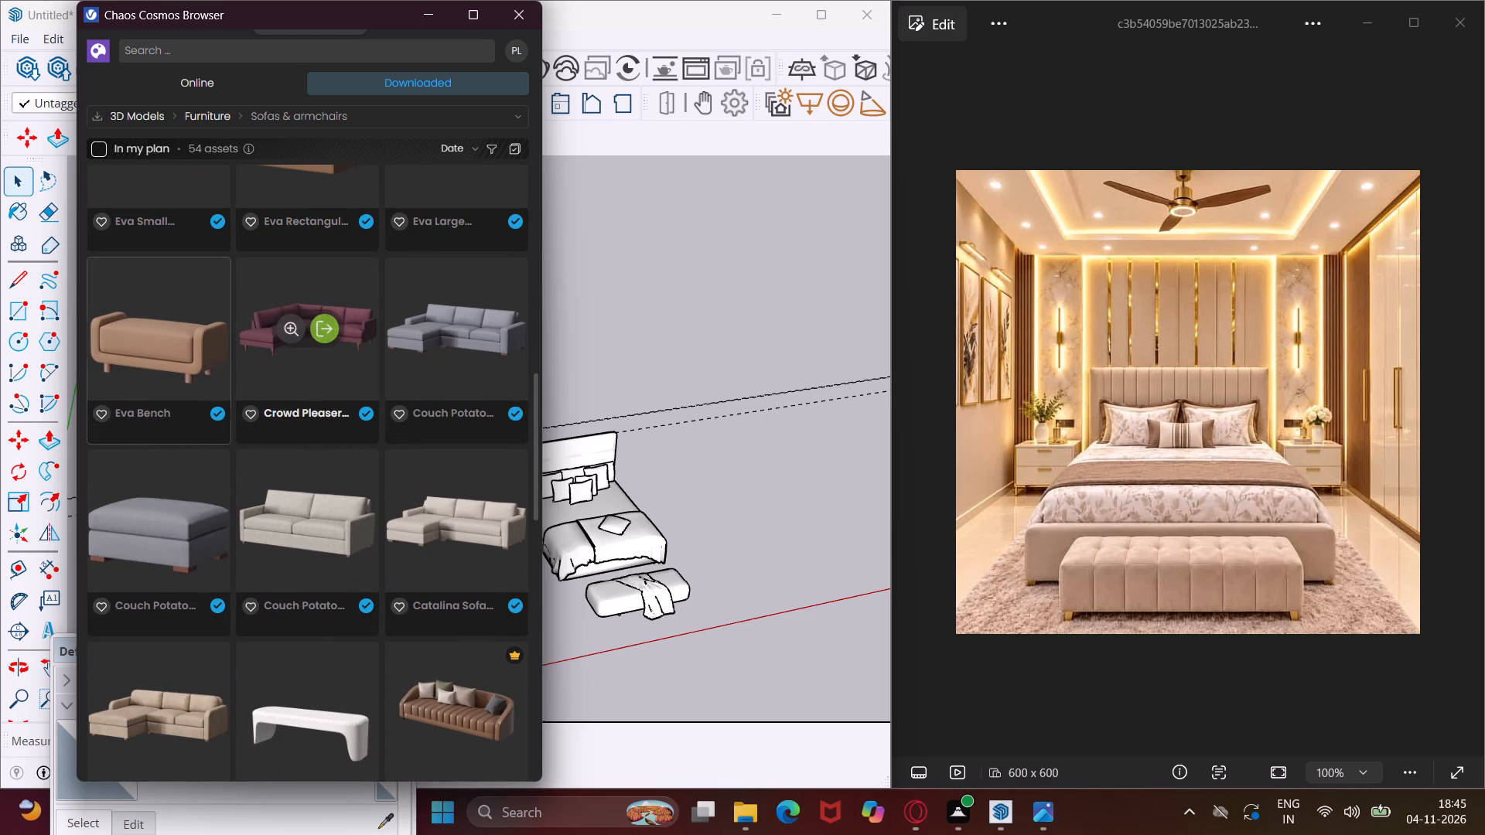
left_click(174, 328)
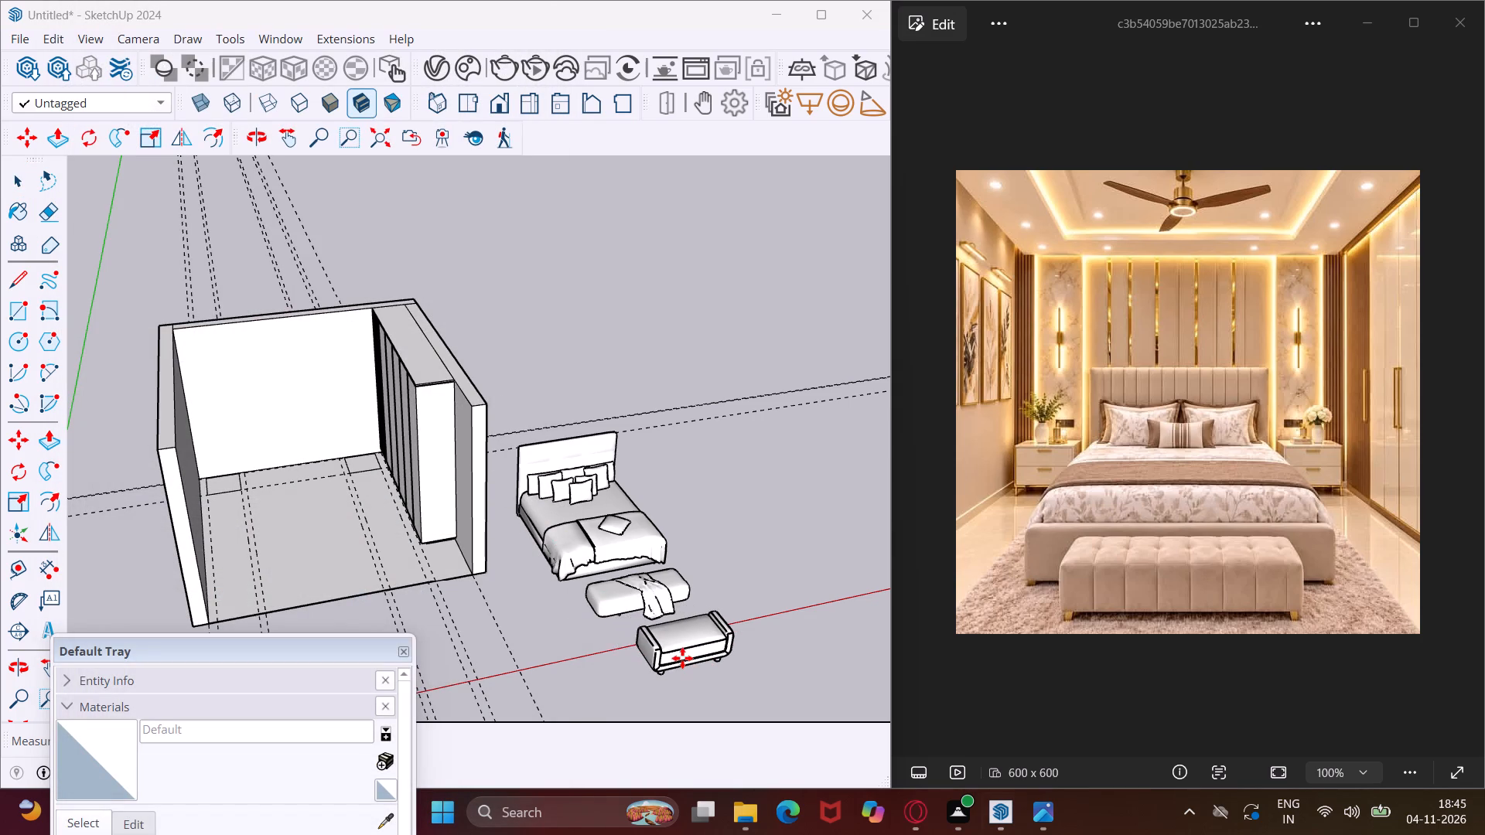
left_click(682, 658)
key("Escape")
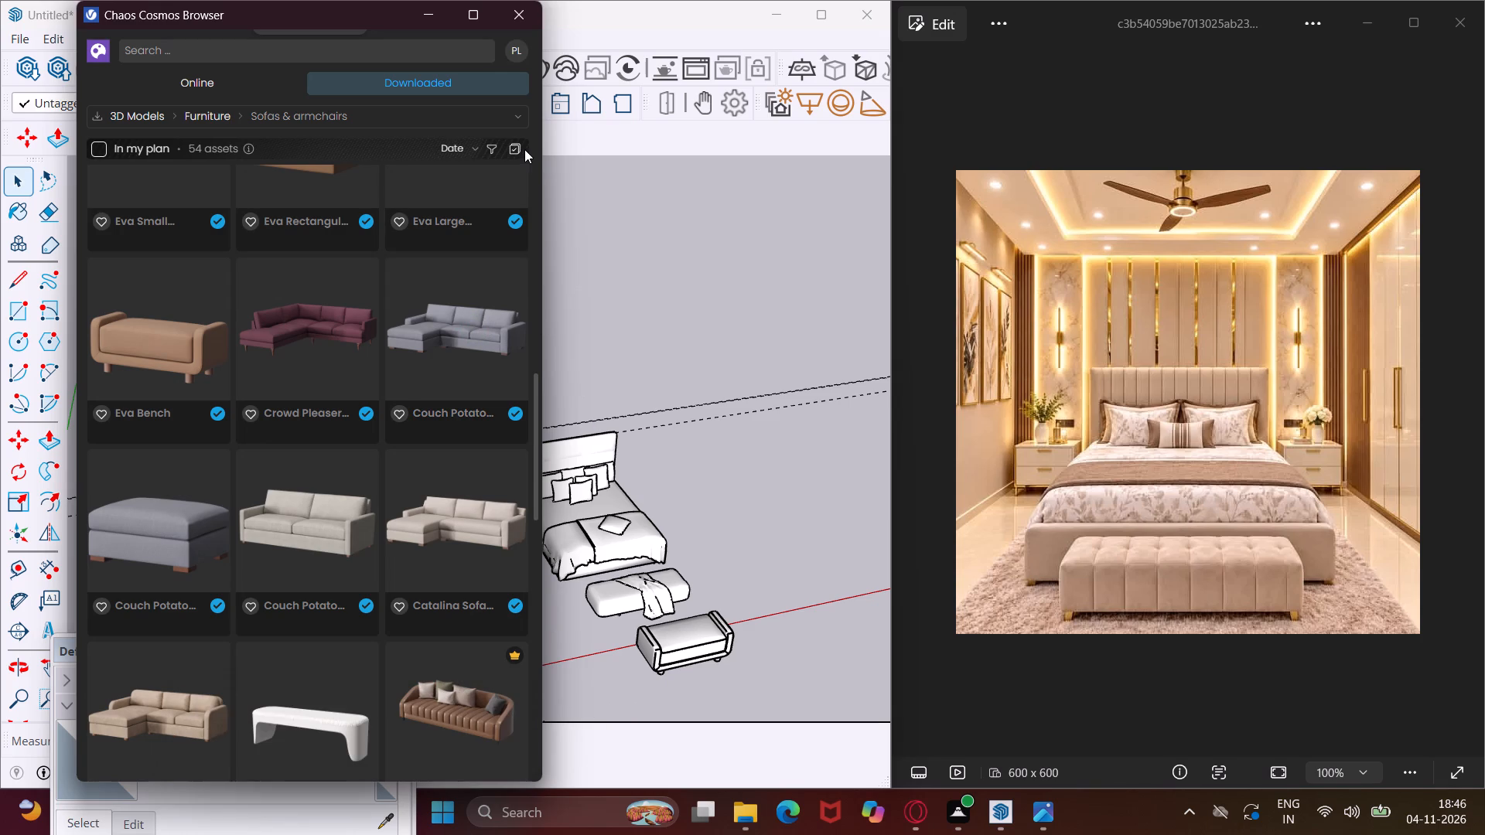
left_click(430, 16)
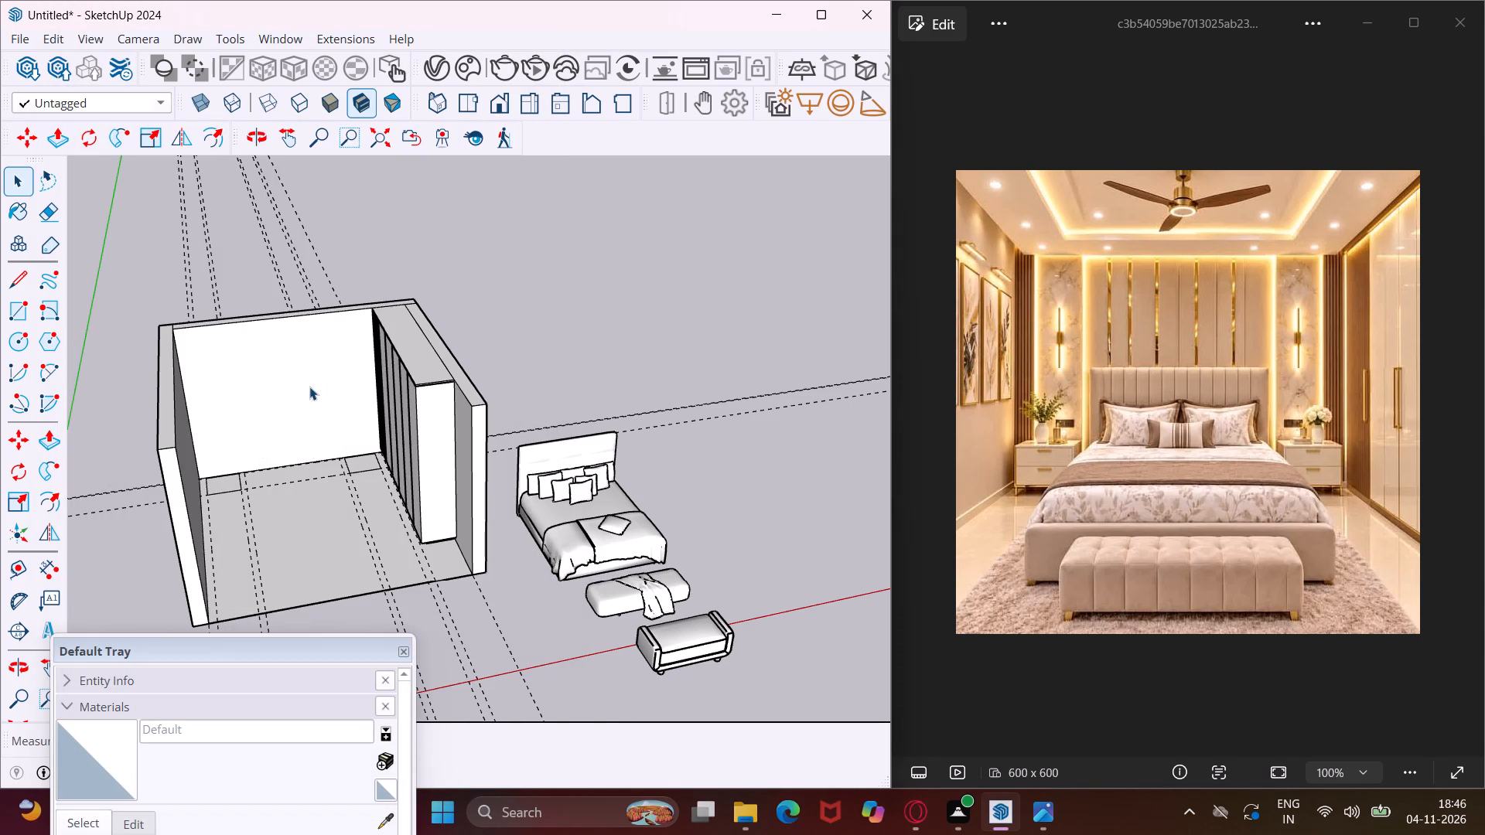
Scale the bed along the red axis to a width of 6'.
scroll(292, 341, "up", 4)
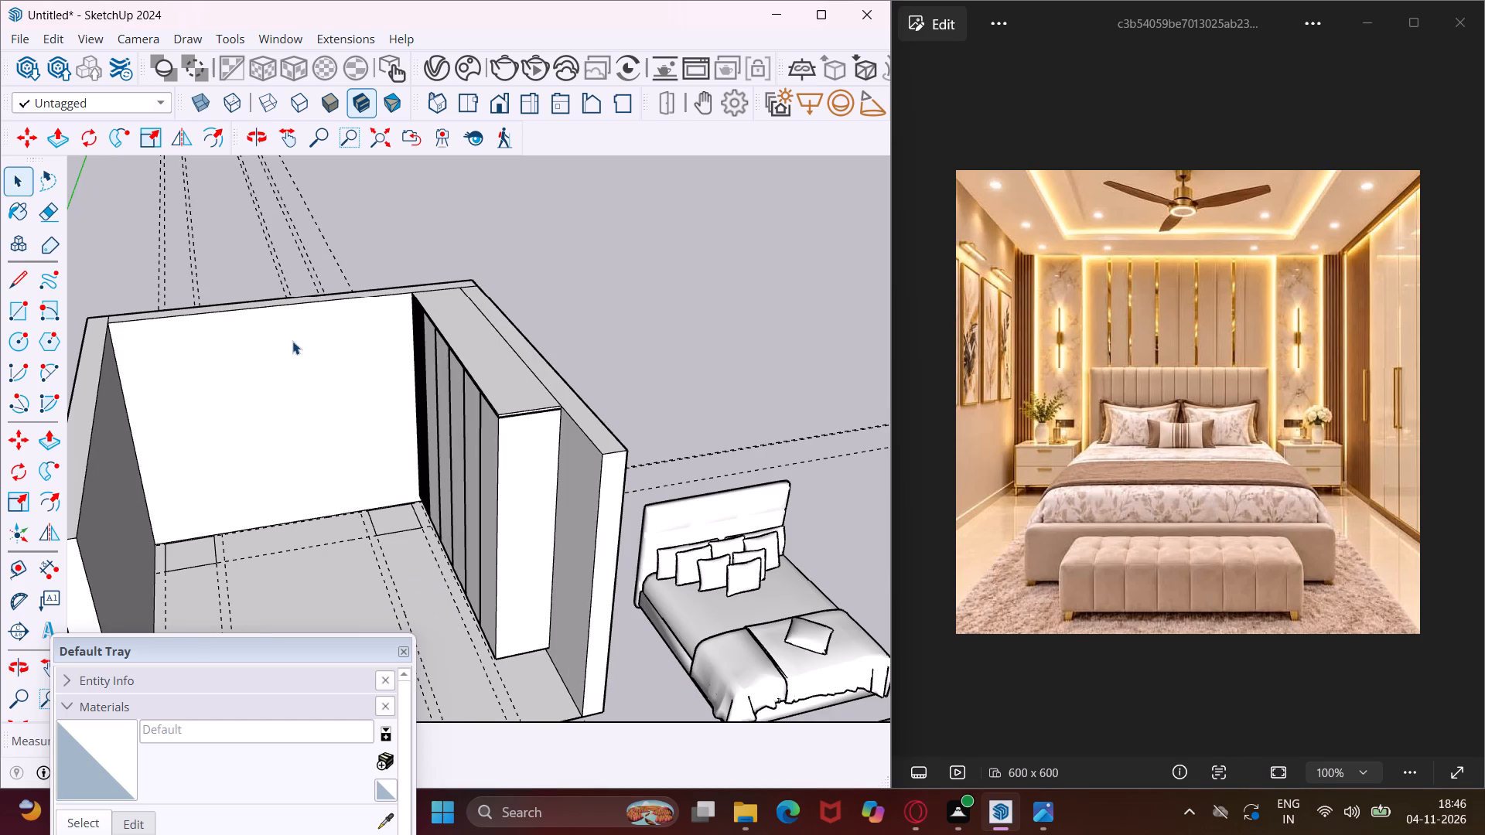
scroll(292, 341, "down", 3)
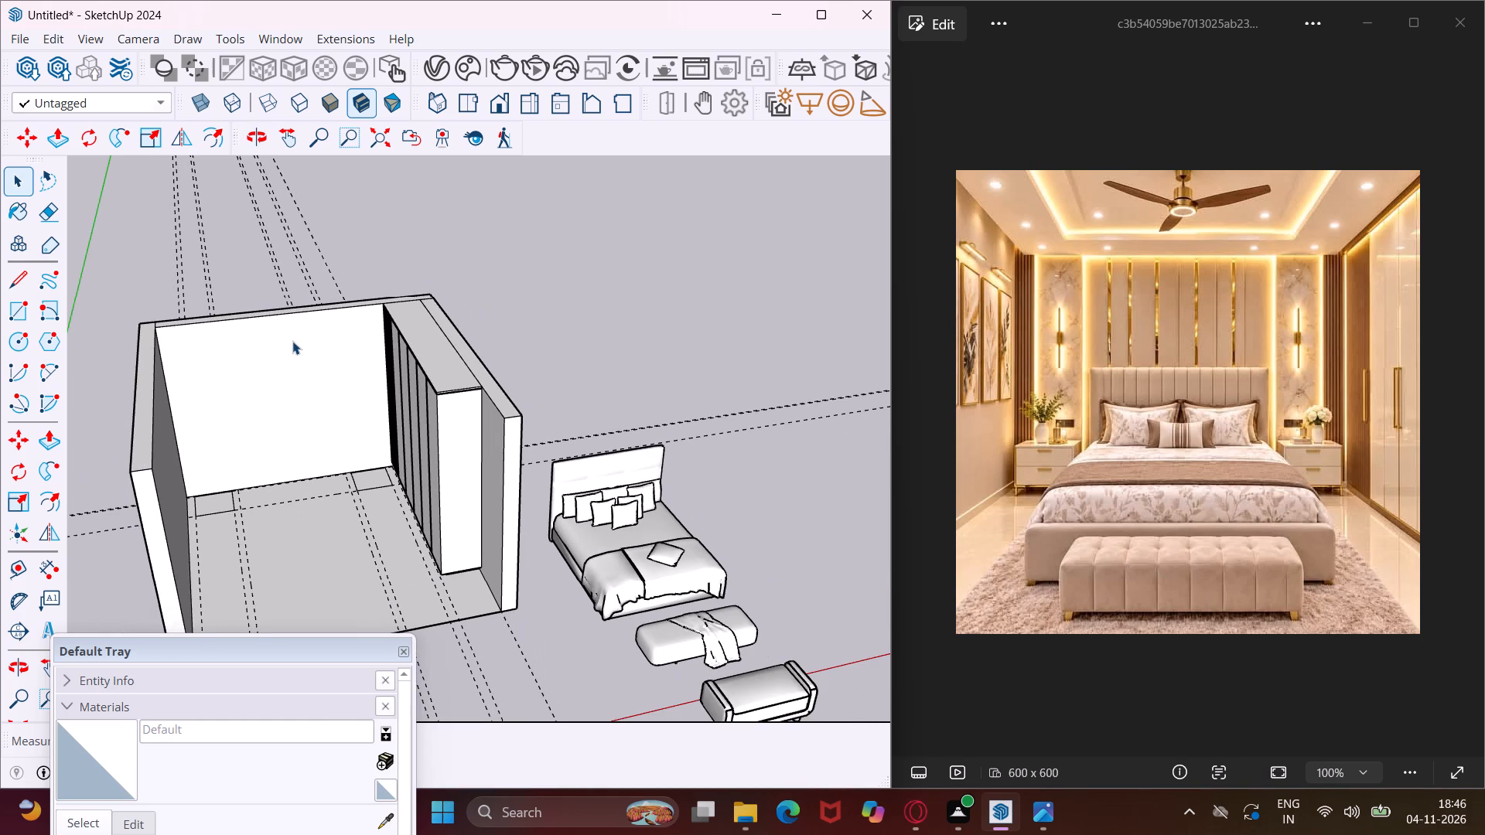
middle_click_drag(292, 341, 279, 300)
left_click(640, 567)
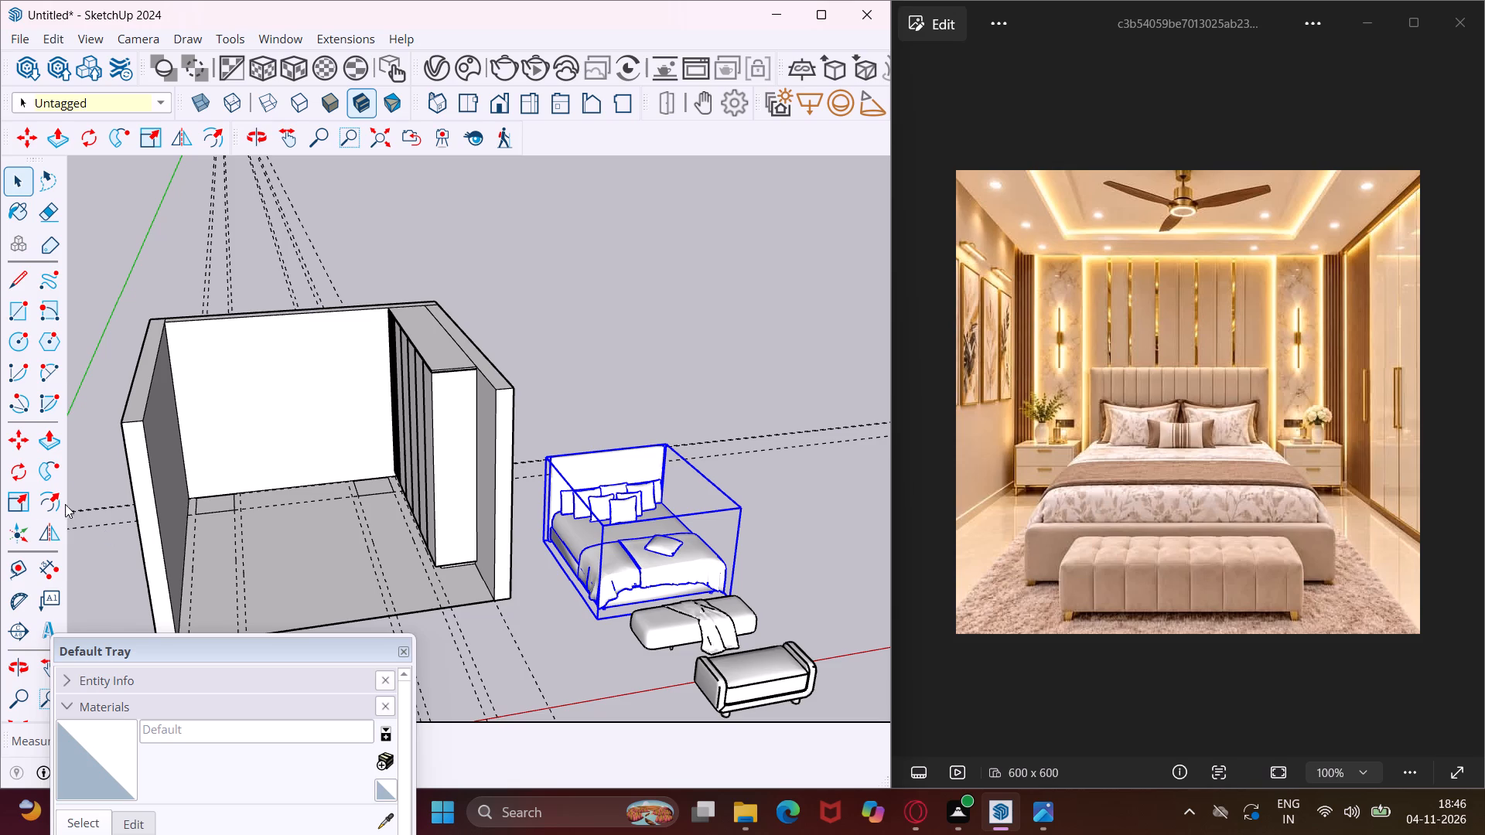
left_click(15, 499)
left_click(576, 531)
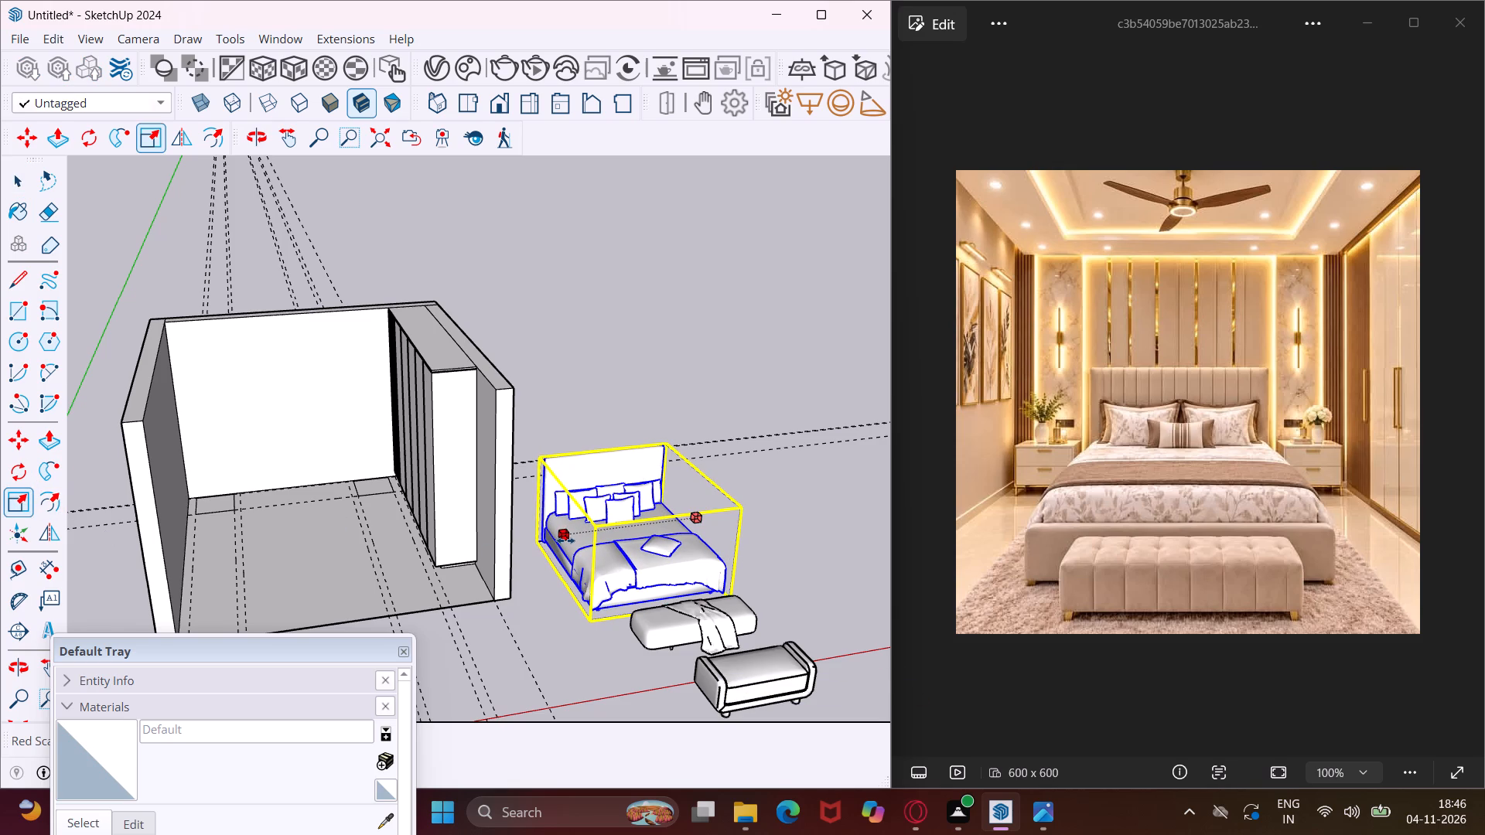
type("6'")
key("Return")
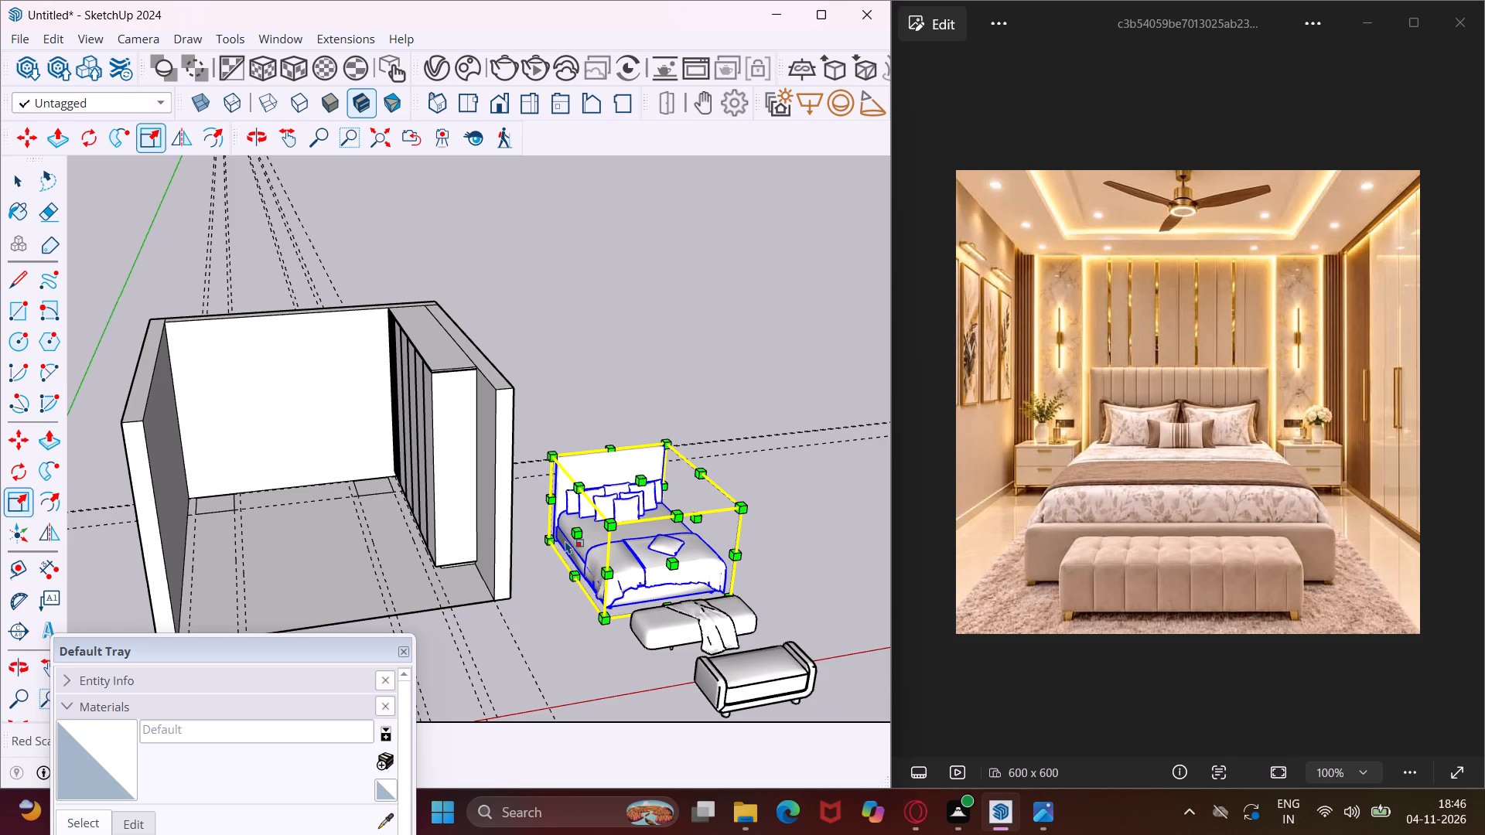
Scale the bed from its foot end along the green axis to a length of 6'.
left_click(671, 565)
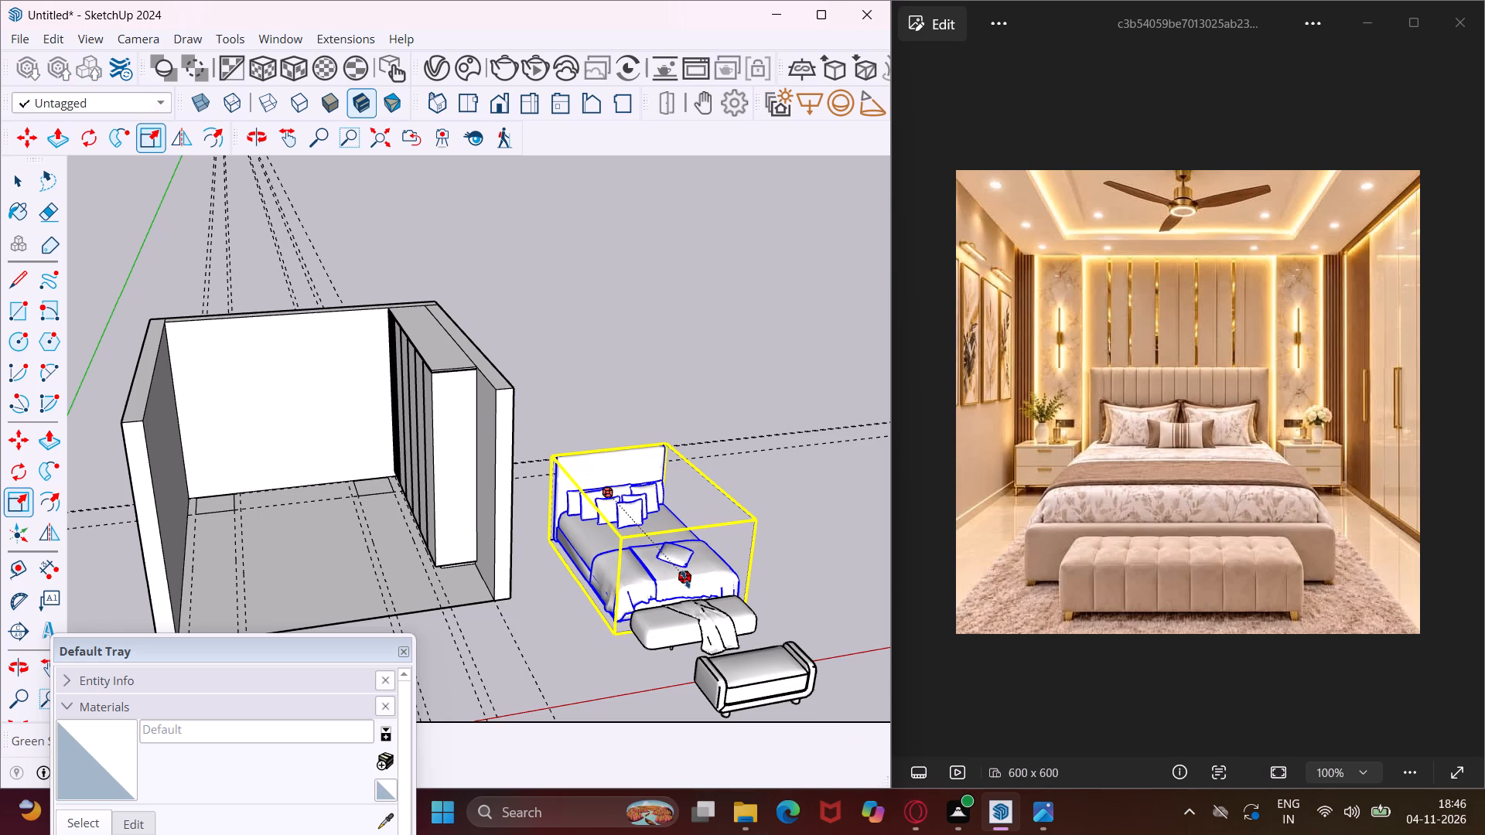
type("6'")
key("Return")
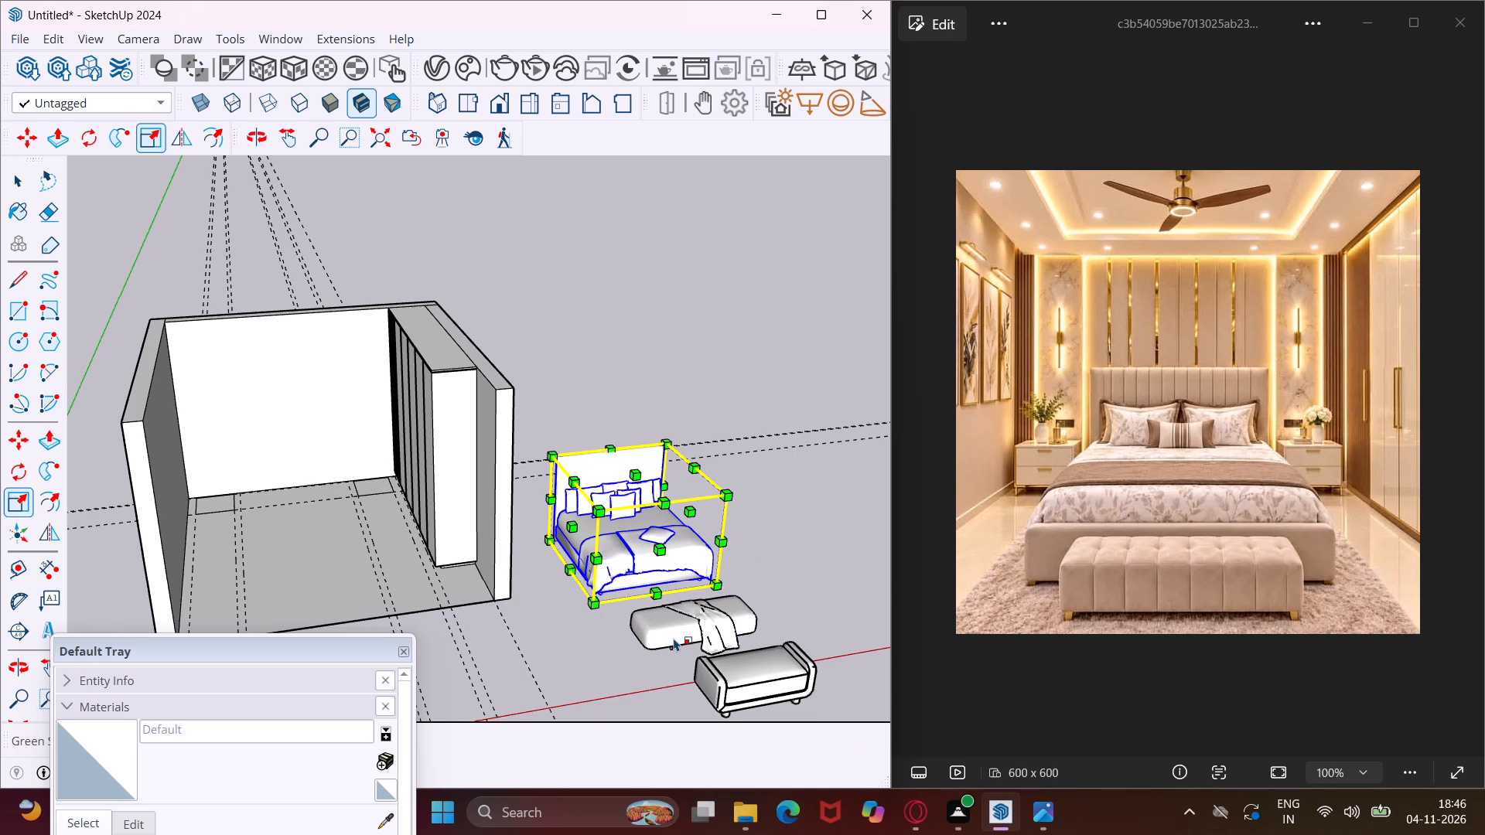
key("Escape")
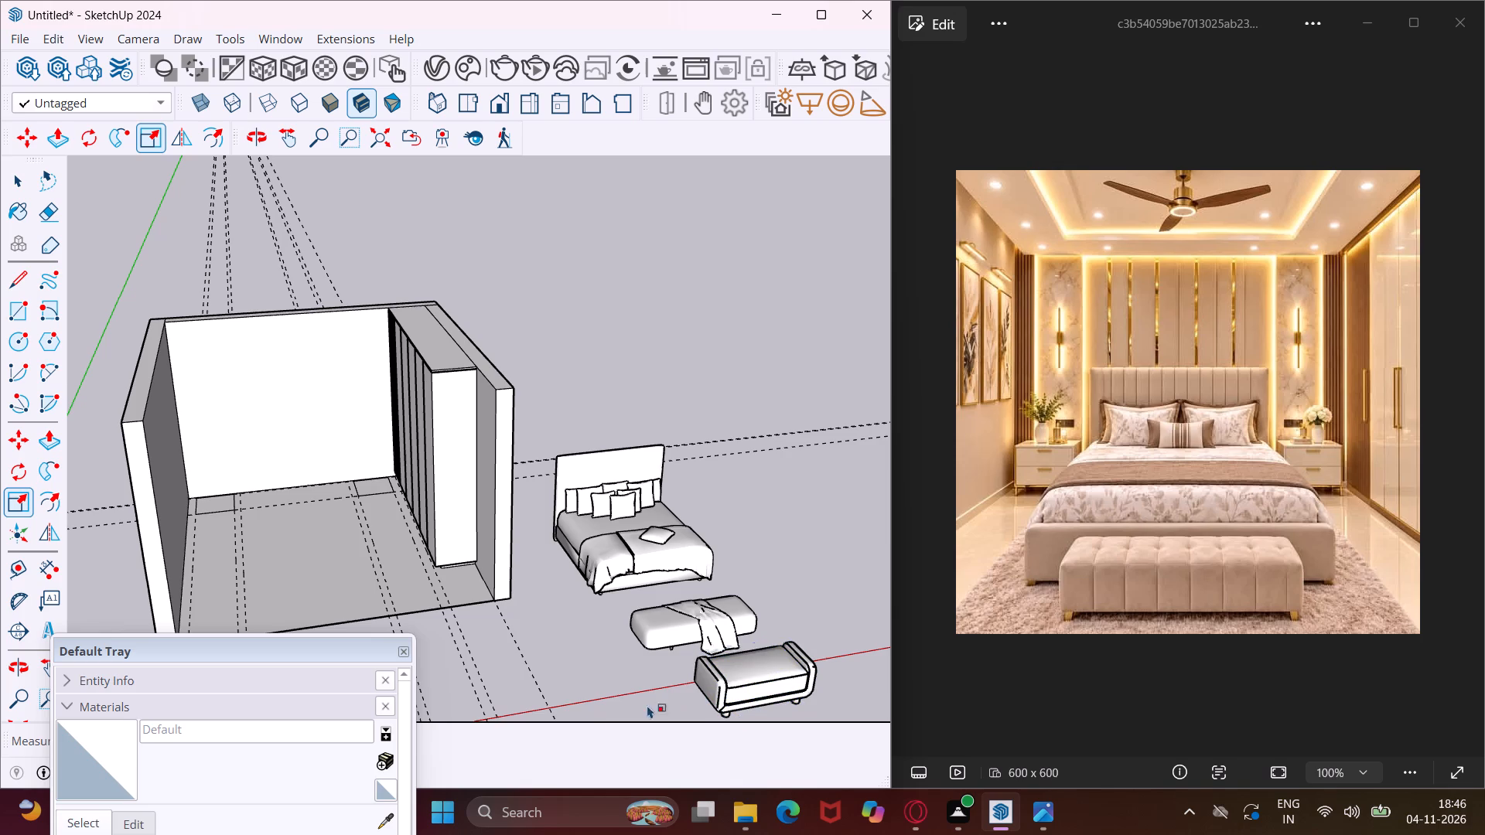
key("Escape")
key("space")
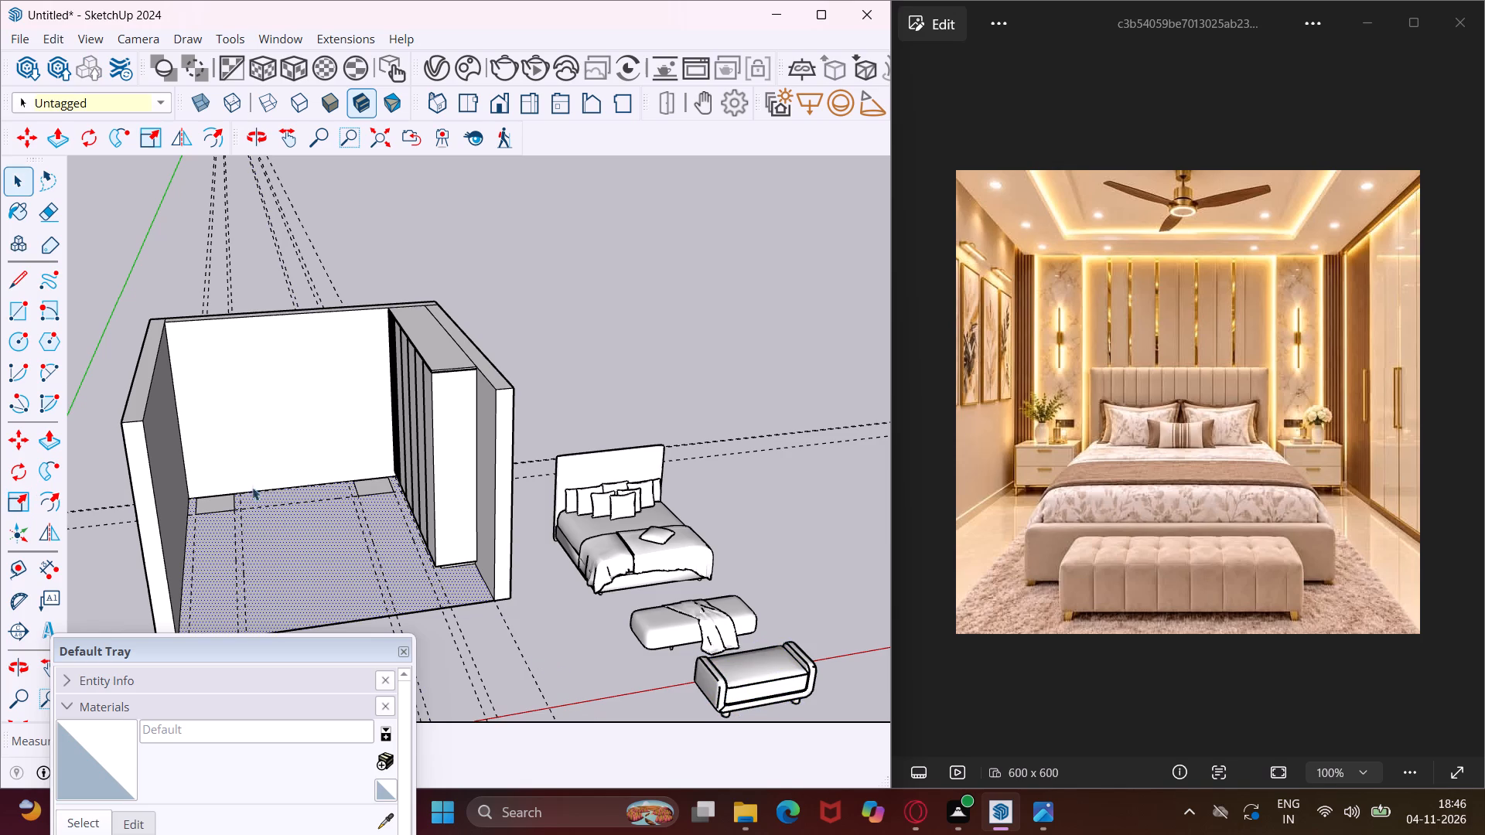
Draw a full-height rectangle on the bedroom's back wall, spanning between the two bedside floor outlines from the wall's base to its top edge.
scroll(210, 469, "up", 5)
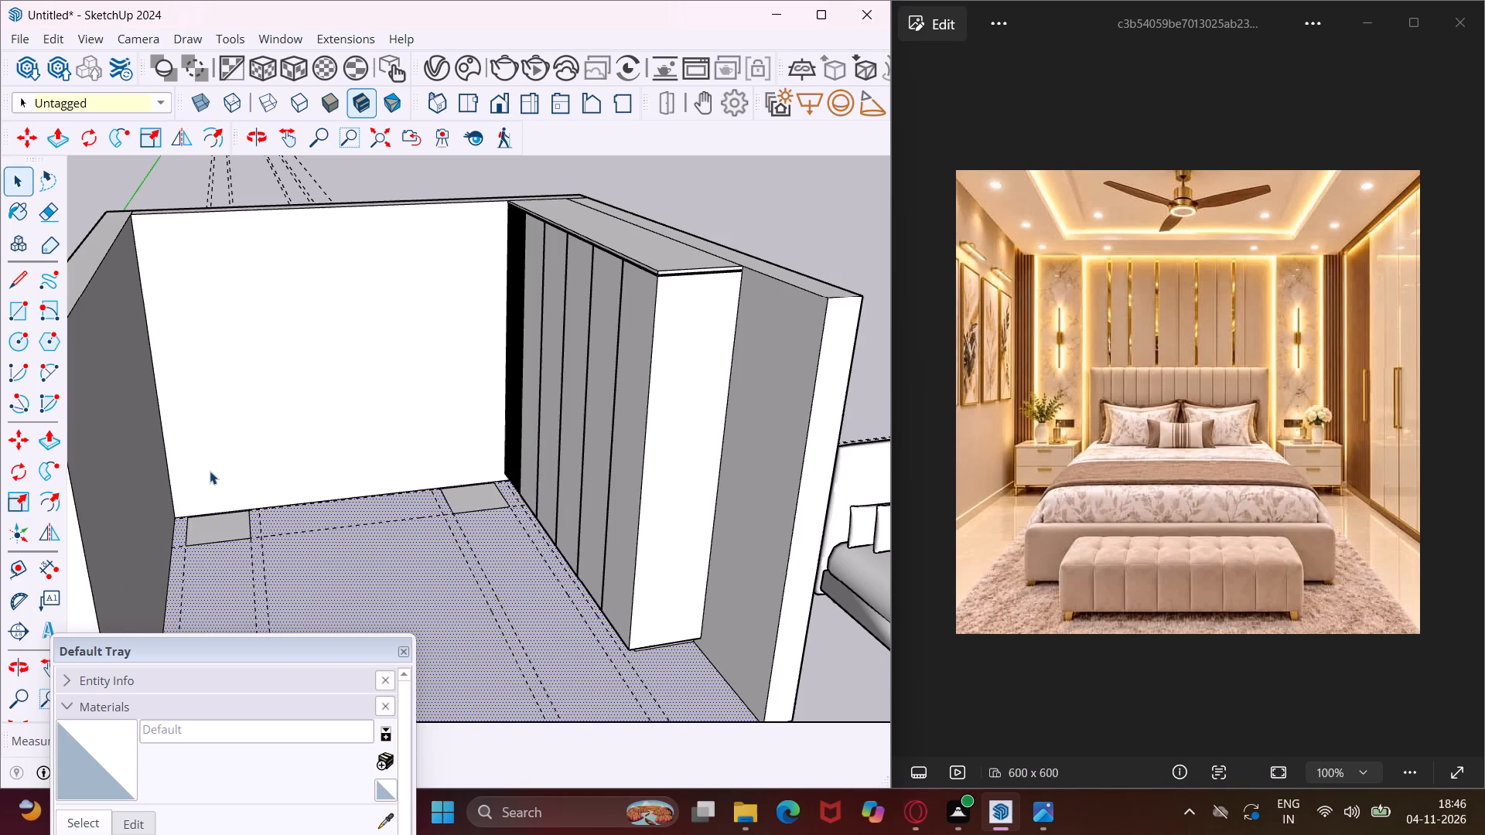
left_click(12, 315)
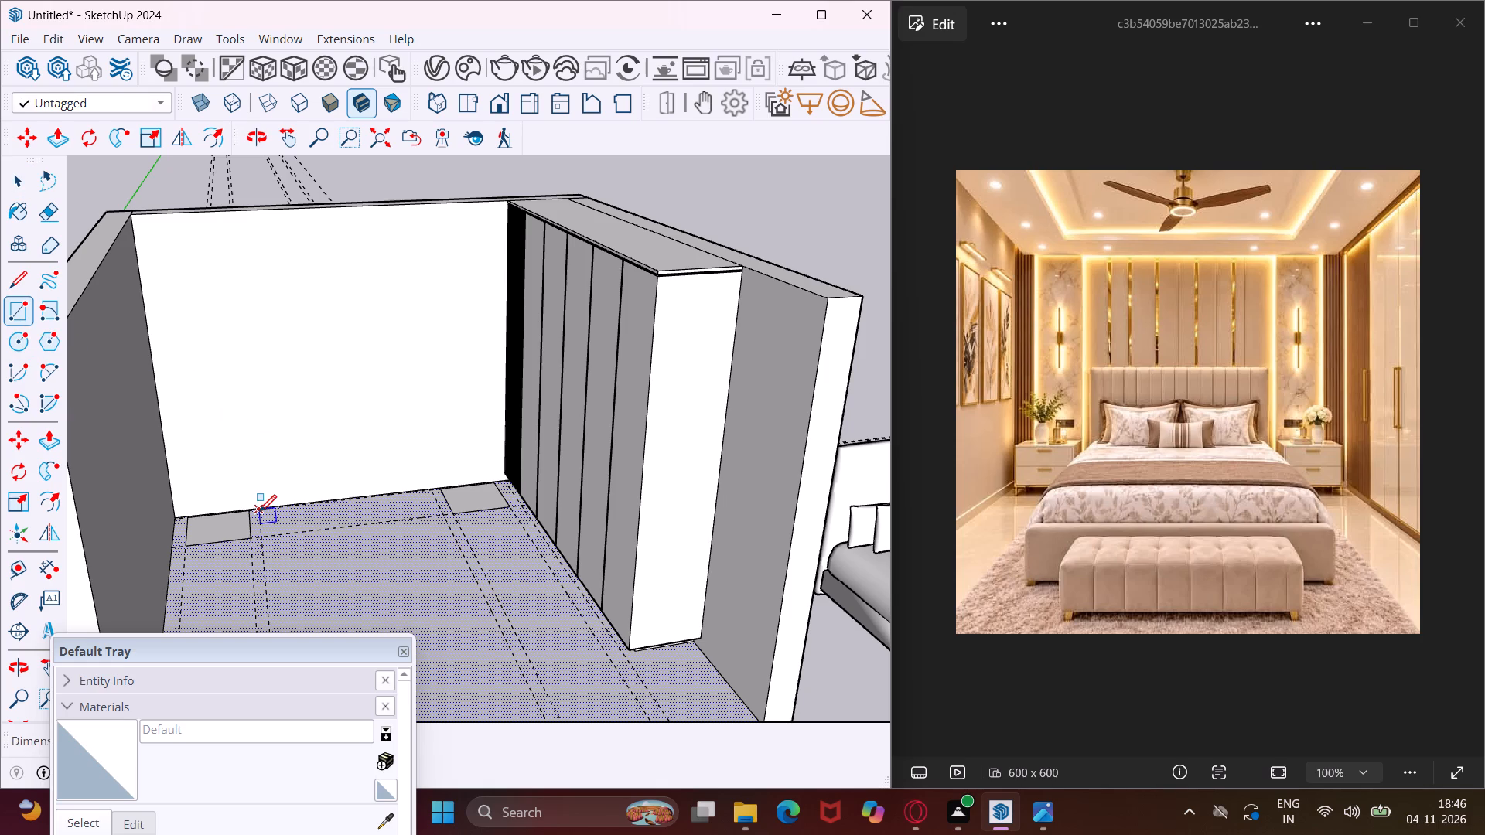
scroll(259, 512, "up", 12)
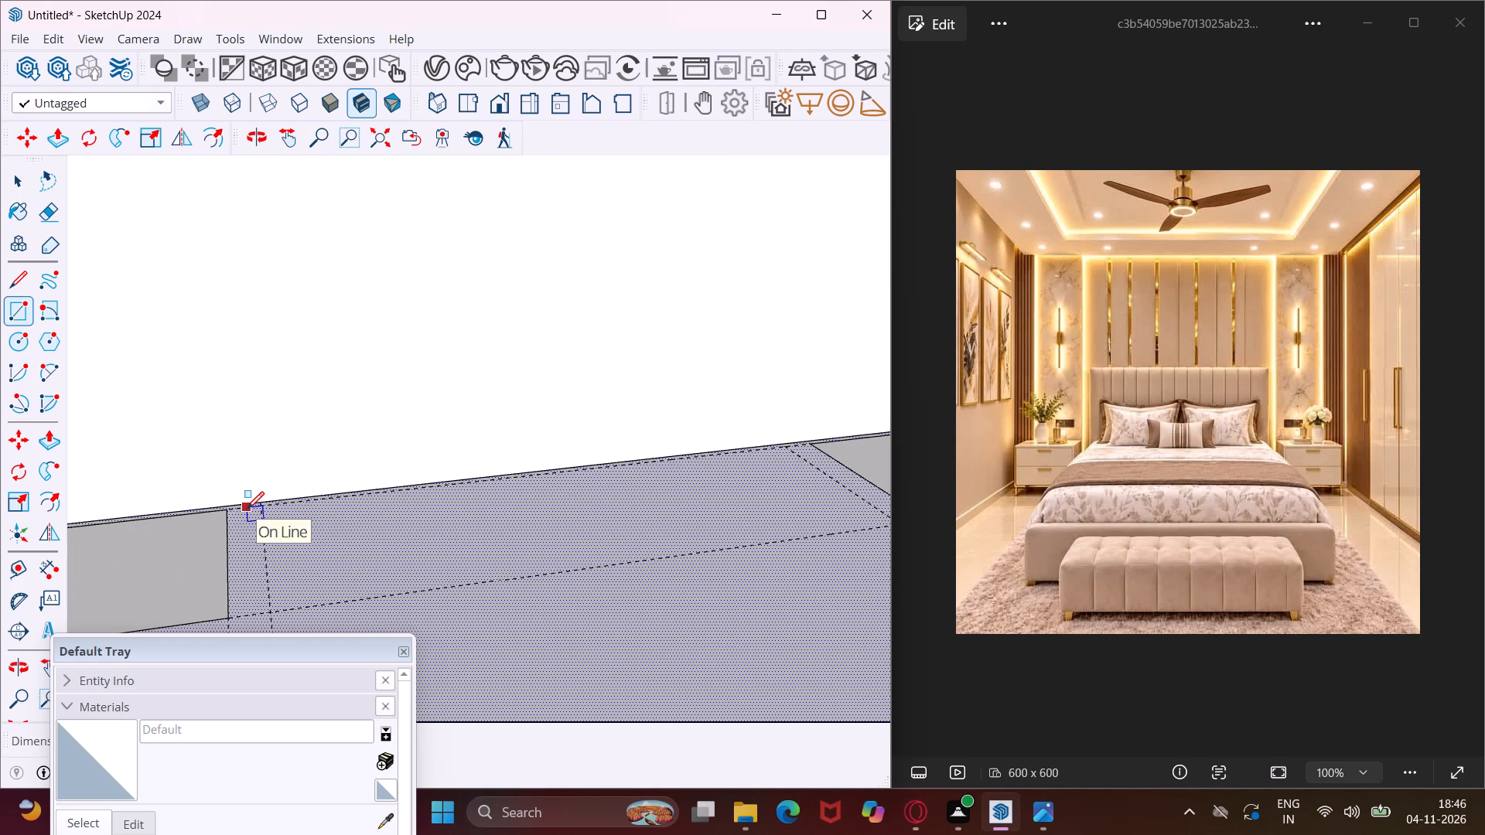
scroll(247, 509, "up", 1)
middle_click_drag(247, 509, 263, 578)
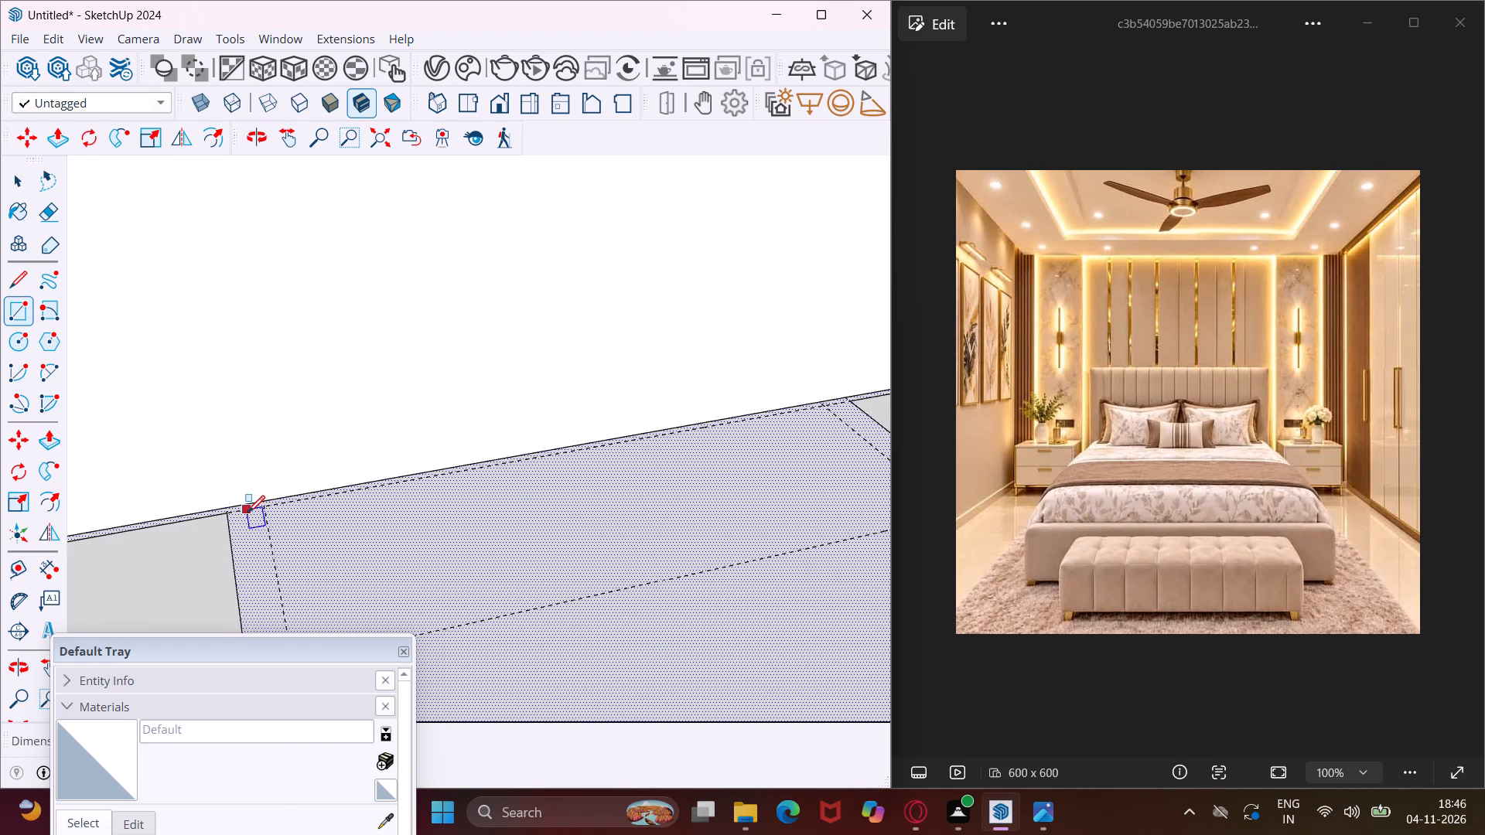
left_click(244, 505)
scroll(360, 430, "down", 6)
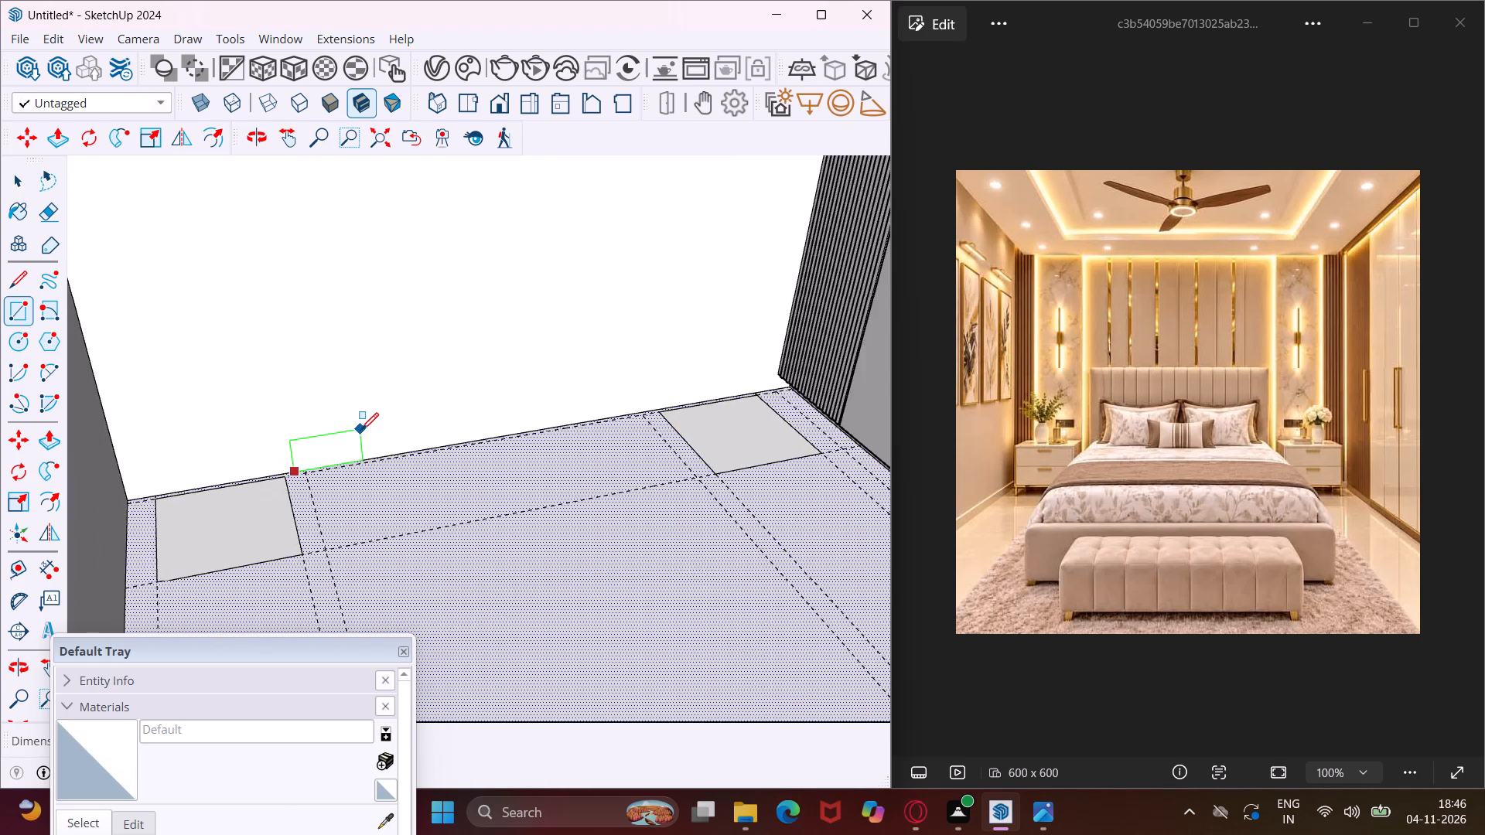
scroll(361, 430, "down", 4)
scroll(534, 316, "down", 9)
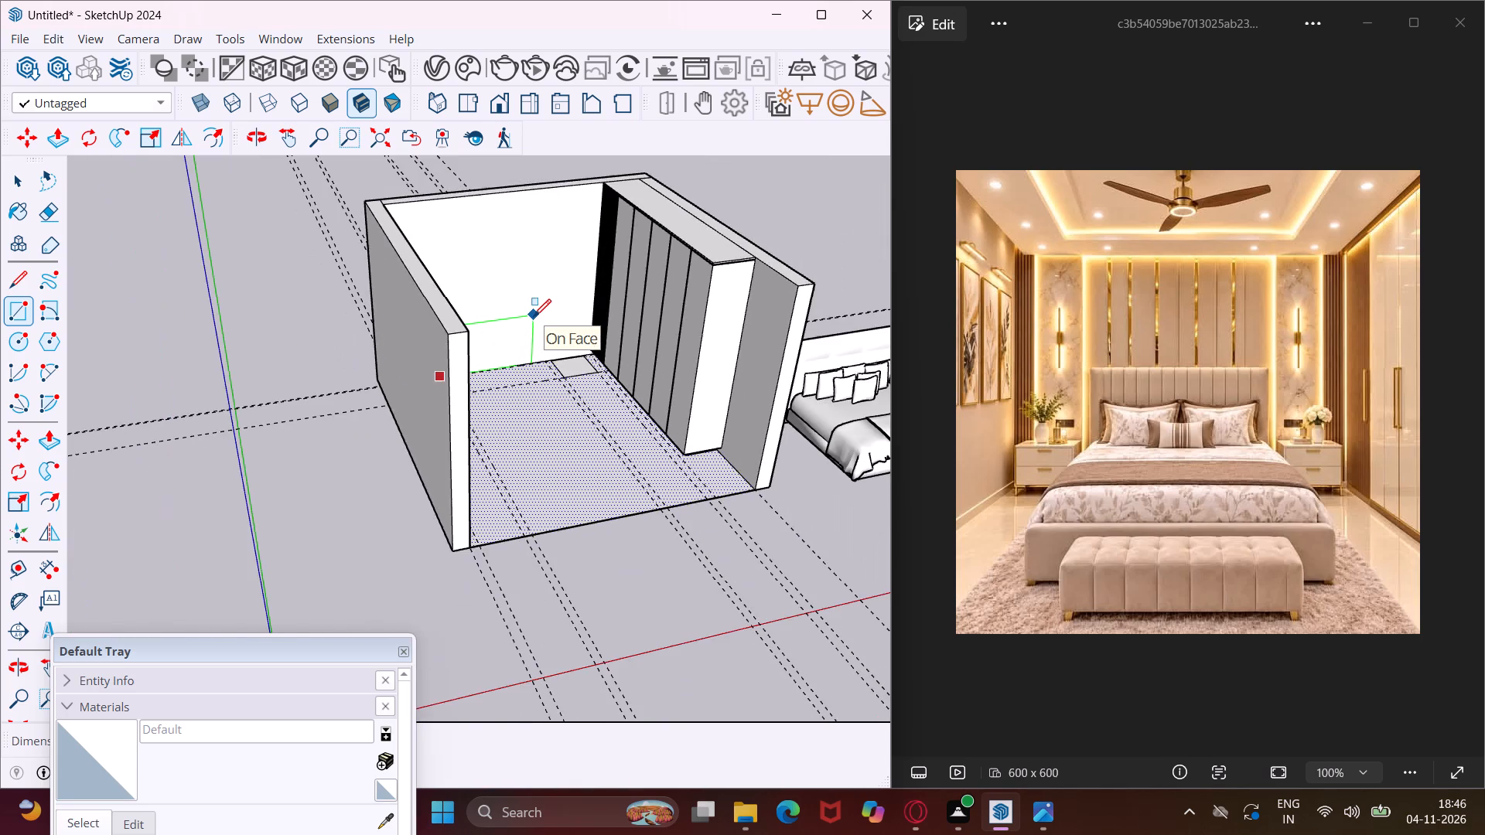
middle_click_drag(534, 316, 441, 338)
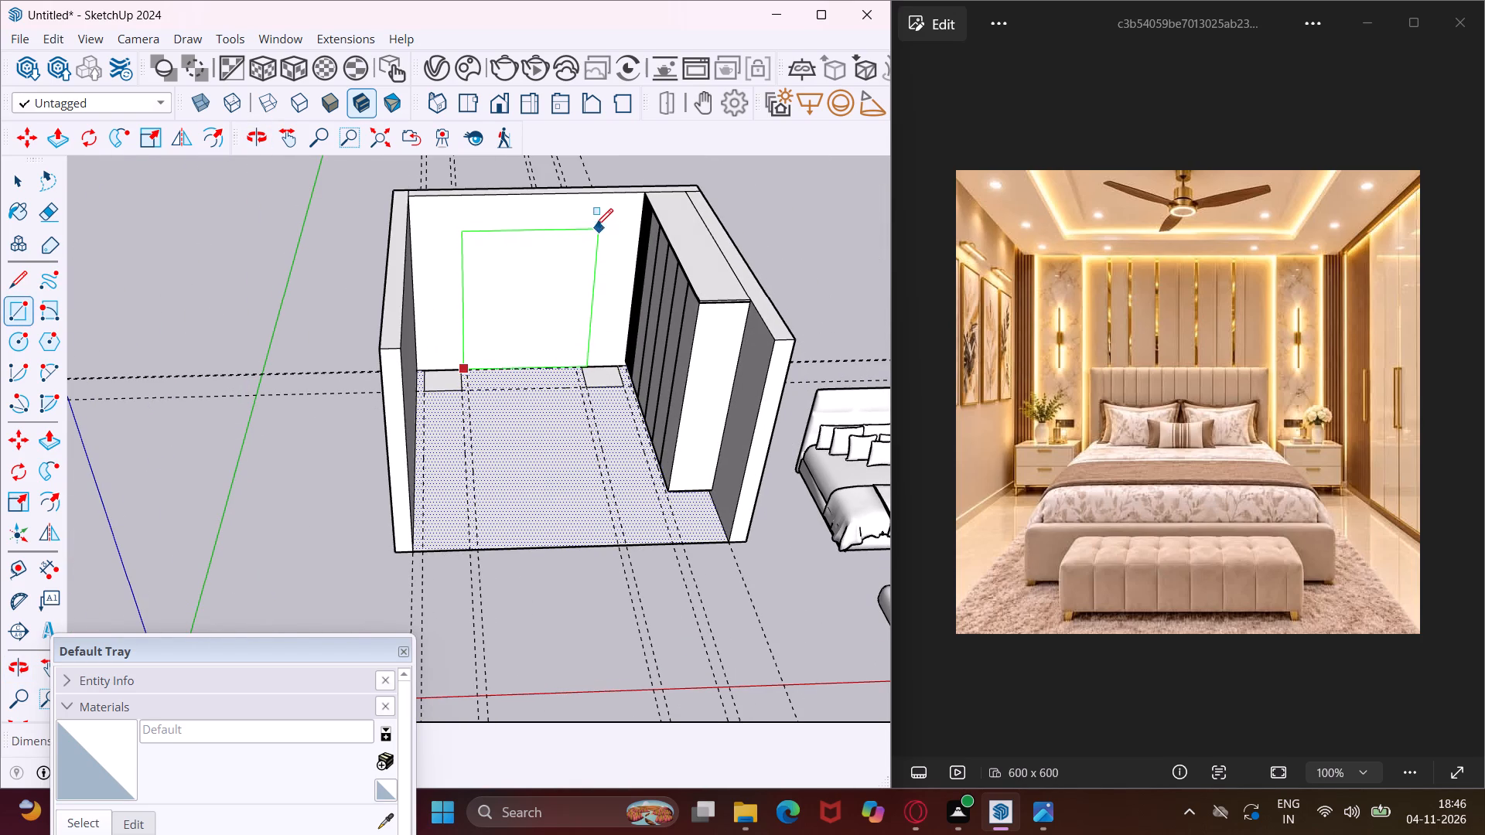
scroll(592, 223, "up", 3)
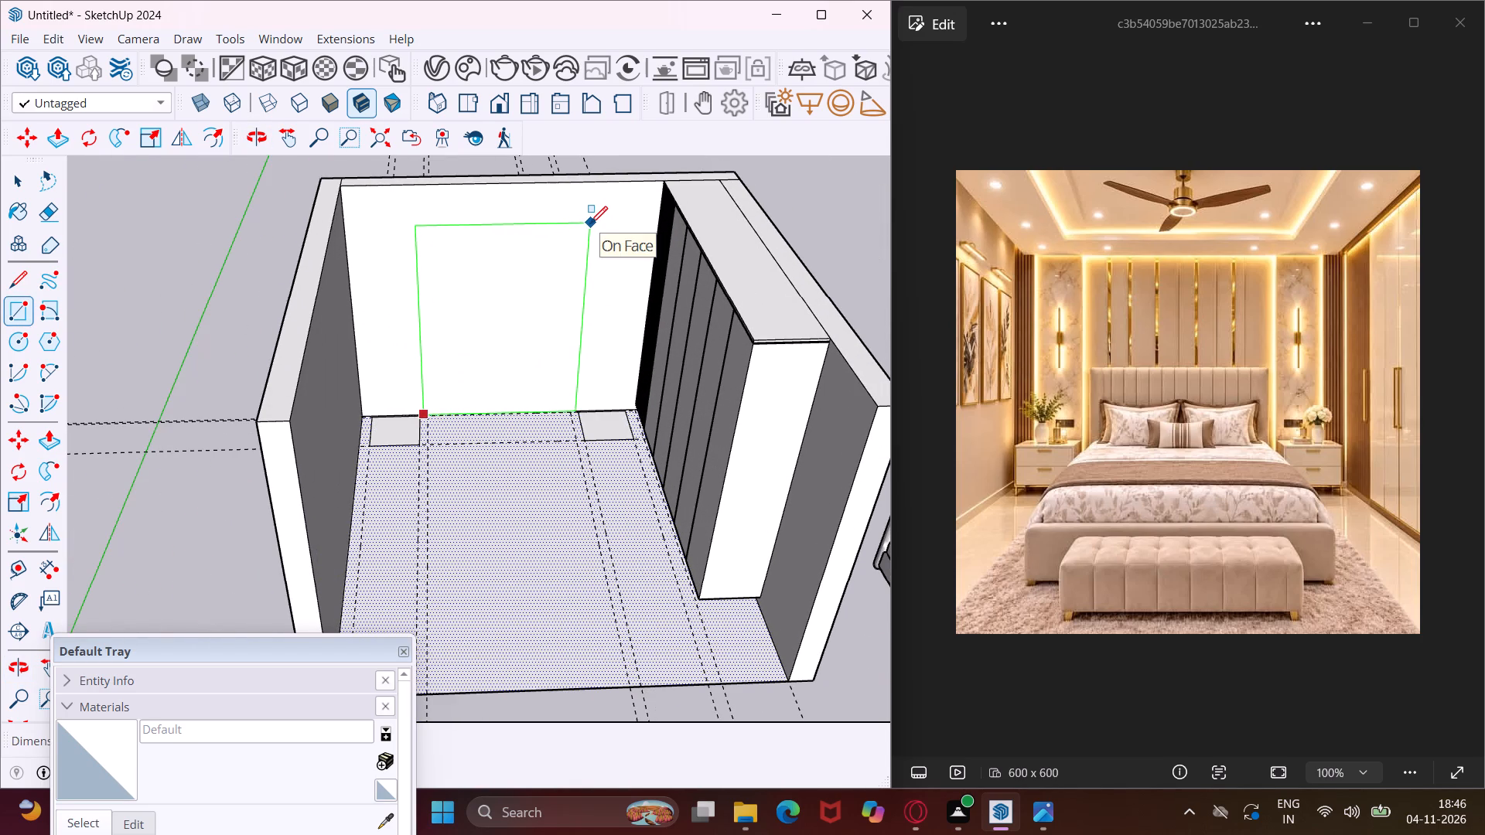
left_click(587, 183)
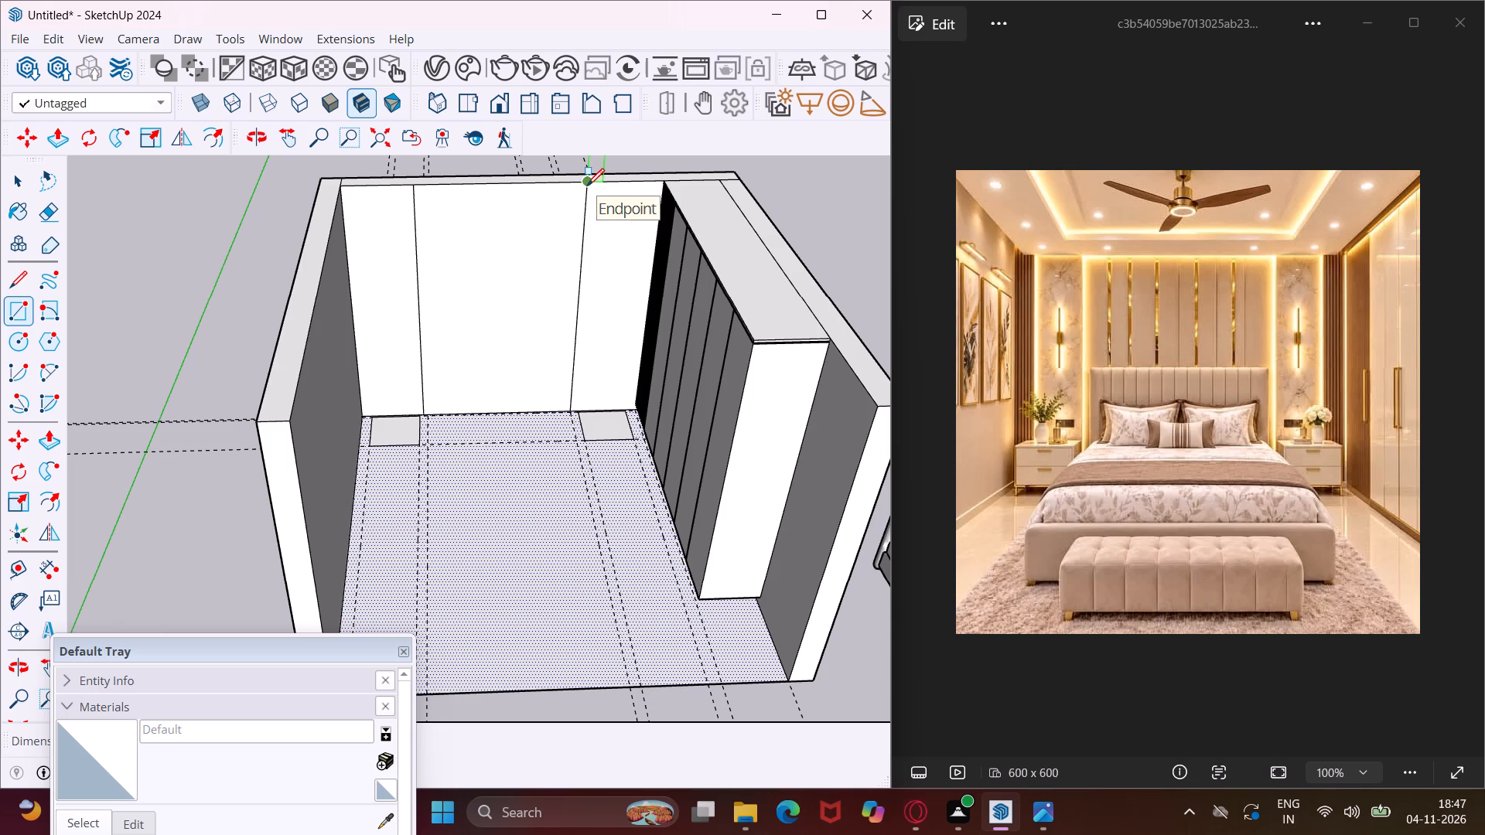
key("Escape")
key("space")
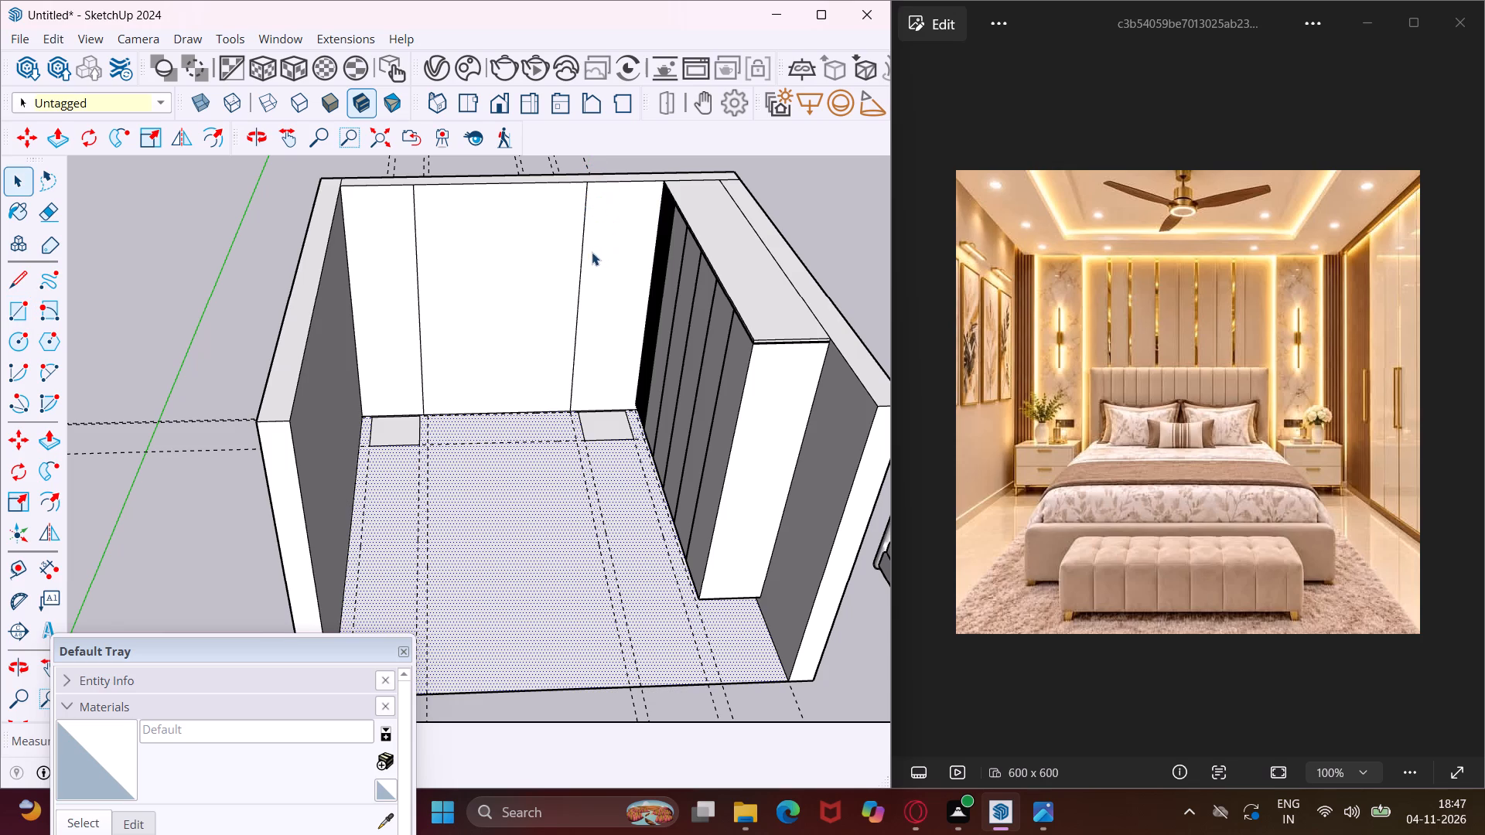
Move the back-wall rectangle's wardrobe-side vertical edge outward along the wall base, past the guide toward the nearby bedside floor outline.
scroll(590, 259, "up", 4)
scroll(570, 400, "up", 19)
scroll(594, 471, "up", 5)
left_click(620, 478)
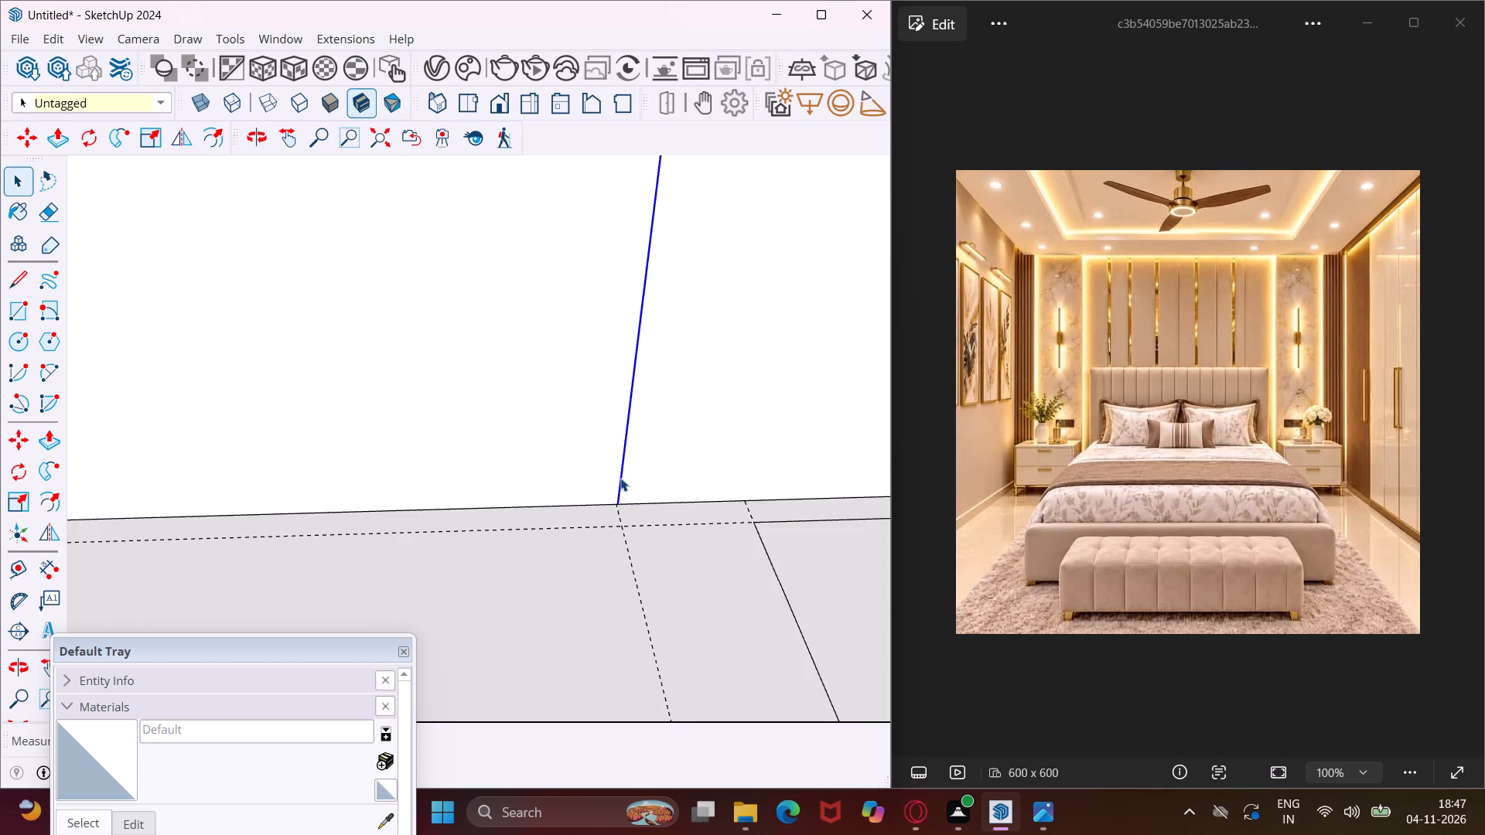
key("m")
left_click(620, 506)
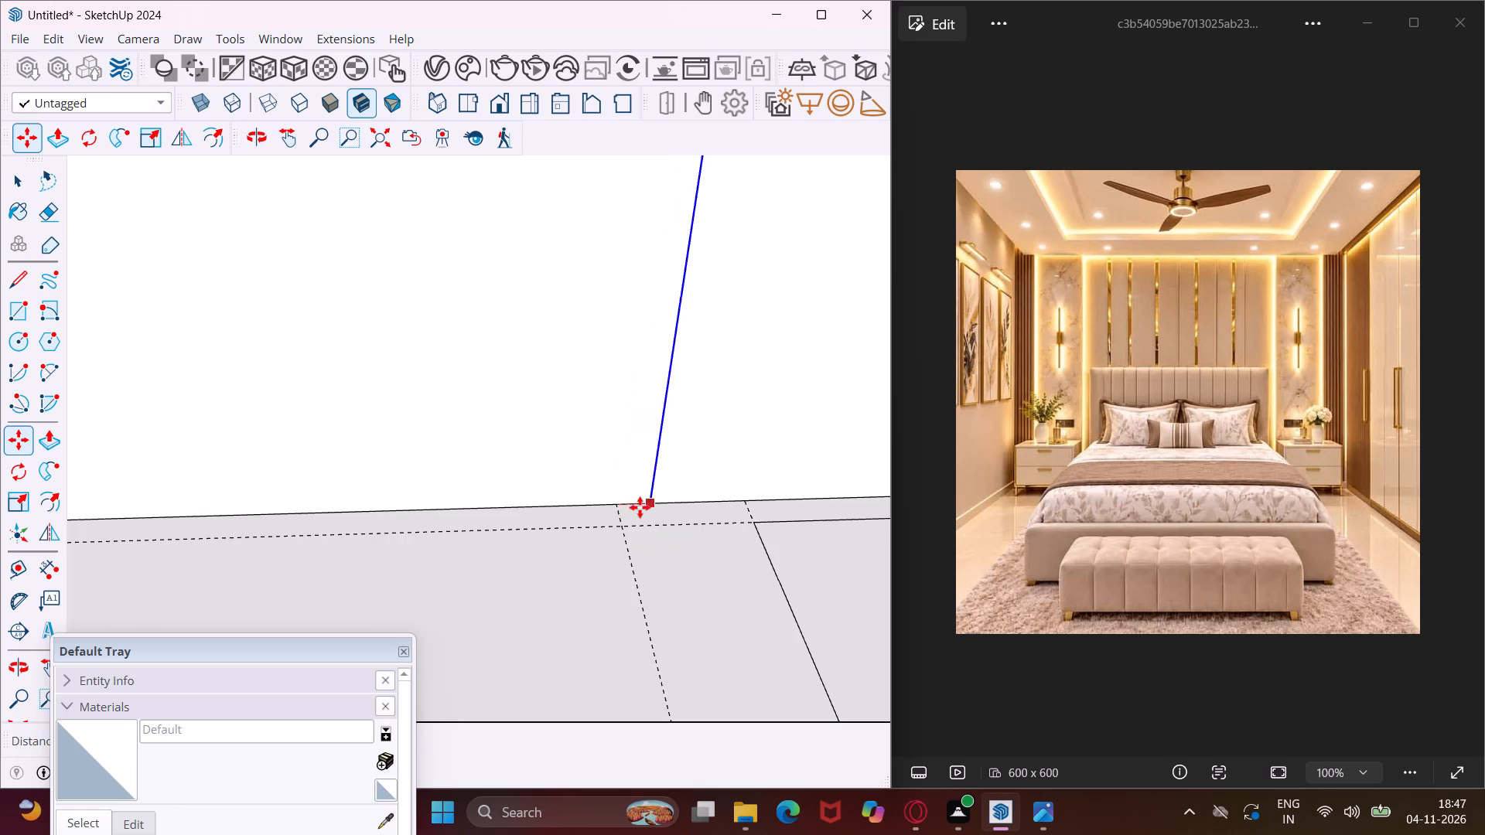
left_click(697, 502)
key("Escape")
key("space")
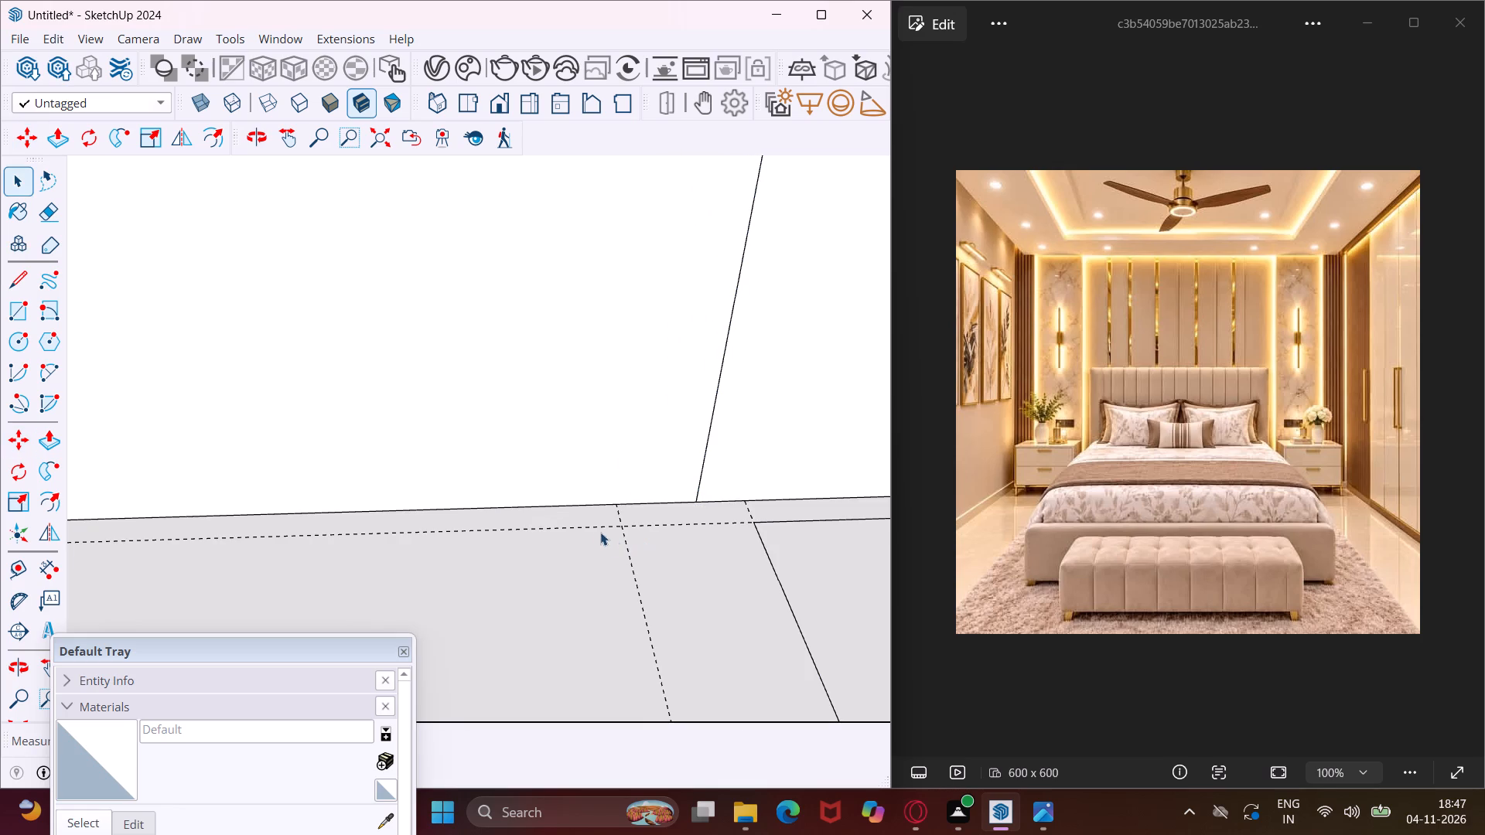
Copy the back-wall panel's vertical edge farther from the wardrobe across to its opposite edge, dividing the panel into 5 equal vertical strips.
scroll(588, 523, "down", 14)
scroll(572, 537, "down", 13)
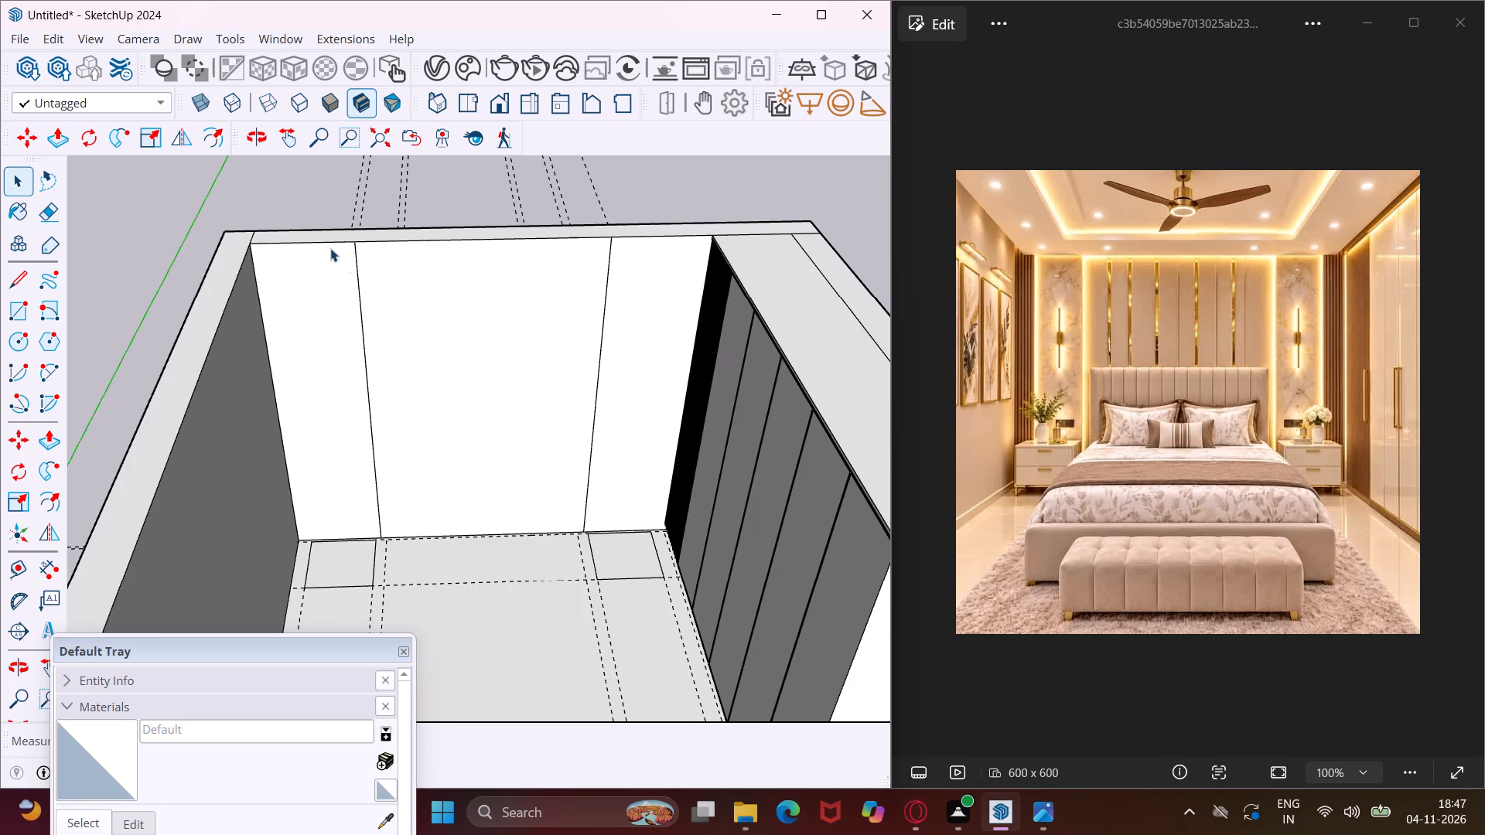
left_click(356, 255)
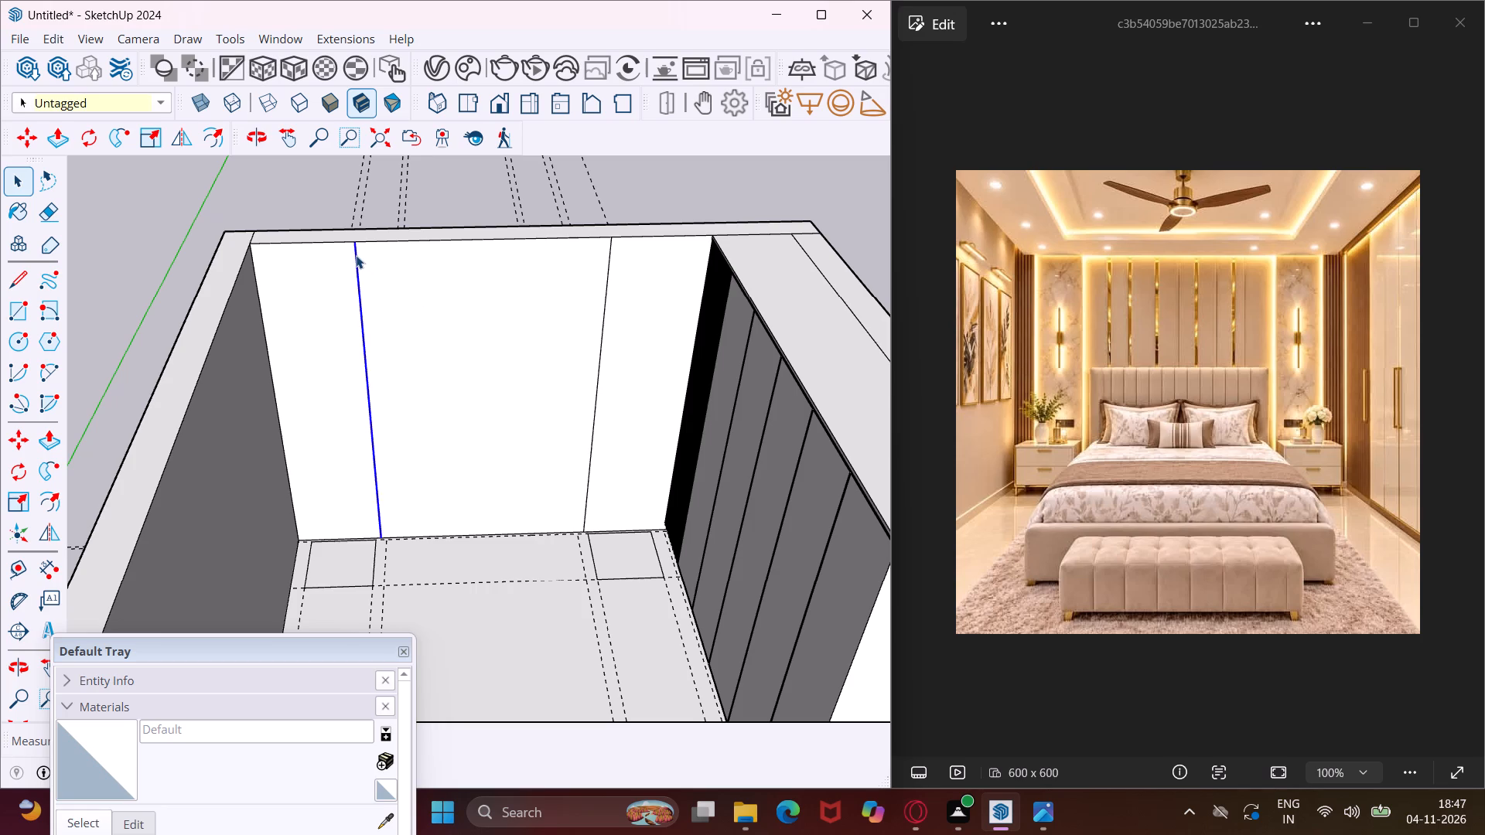
key("m")
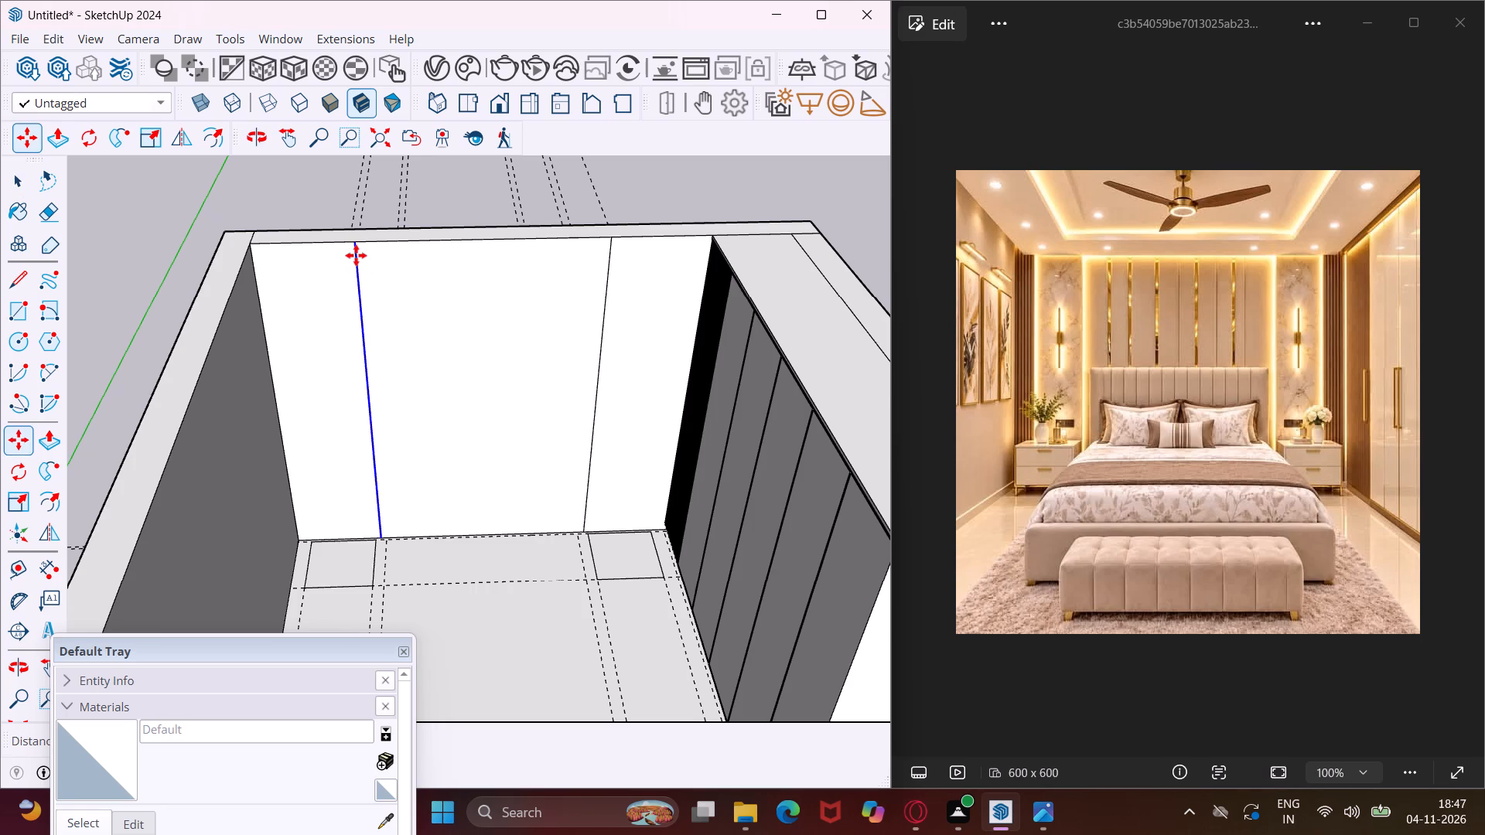
scroll(352, 234, "up", 5)
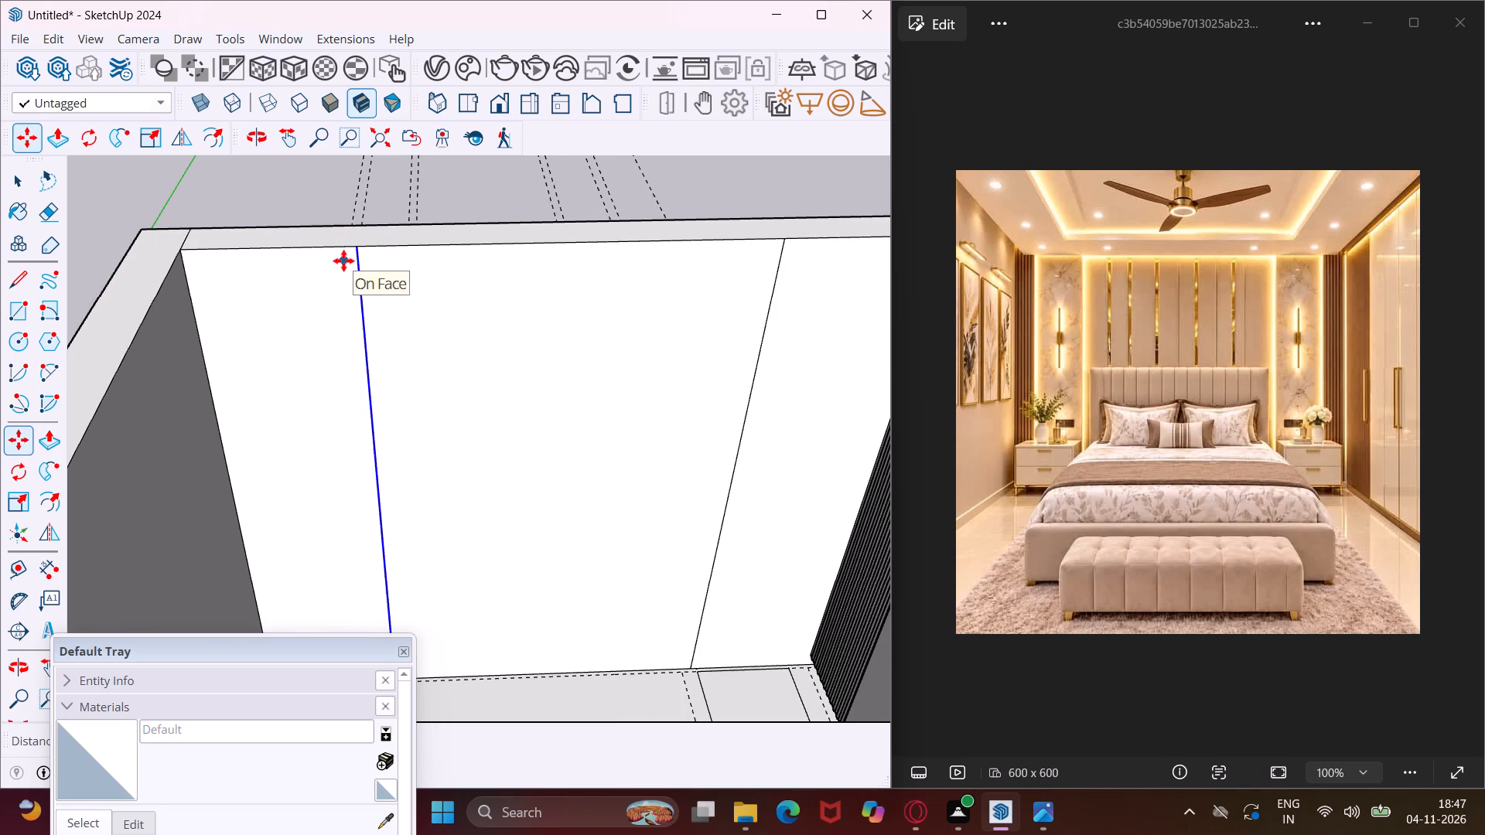
left_click(353, 250)
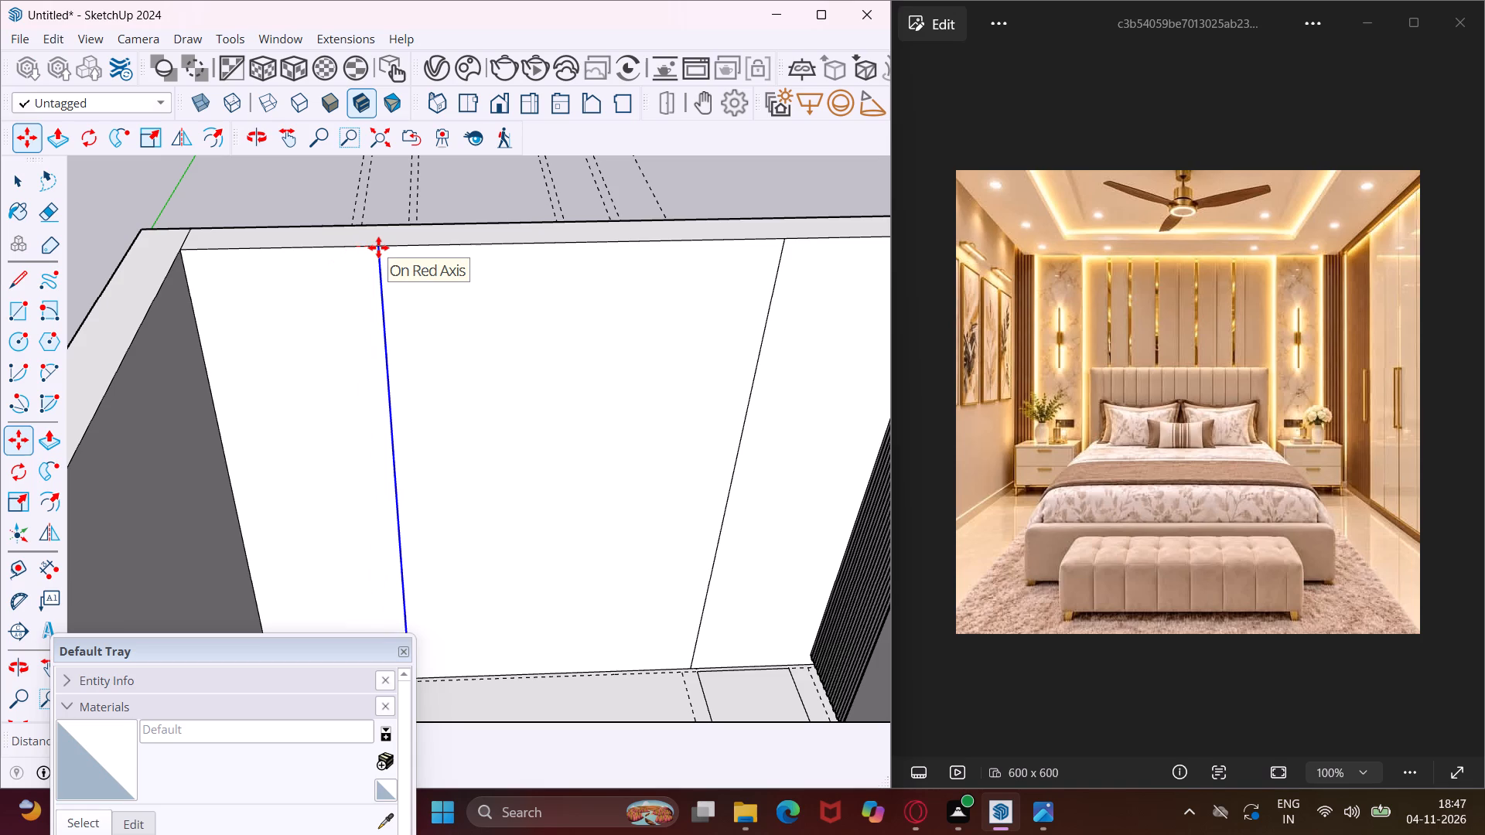
left_click(783, 241)
key("slash")
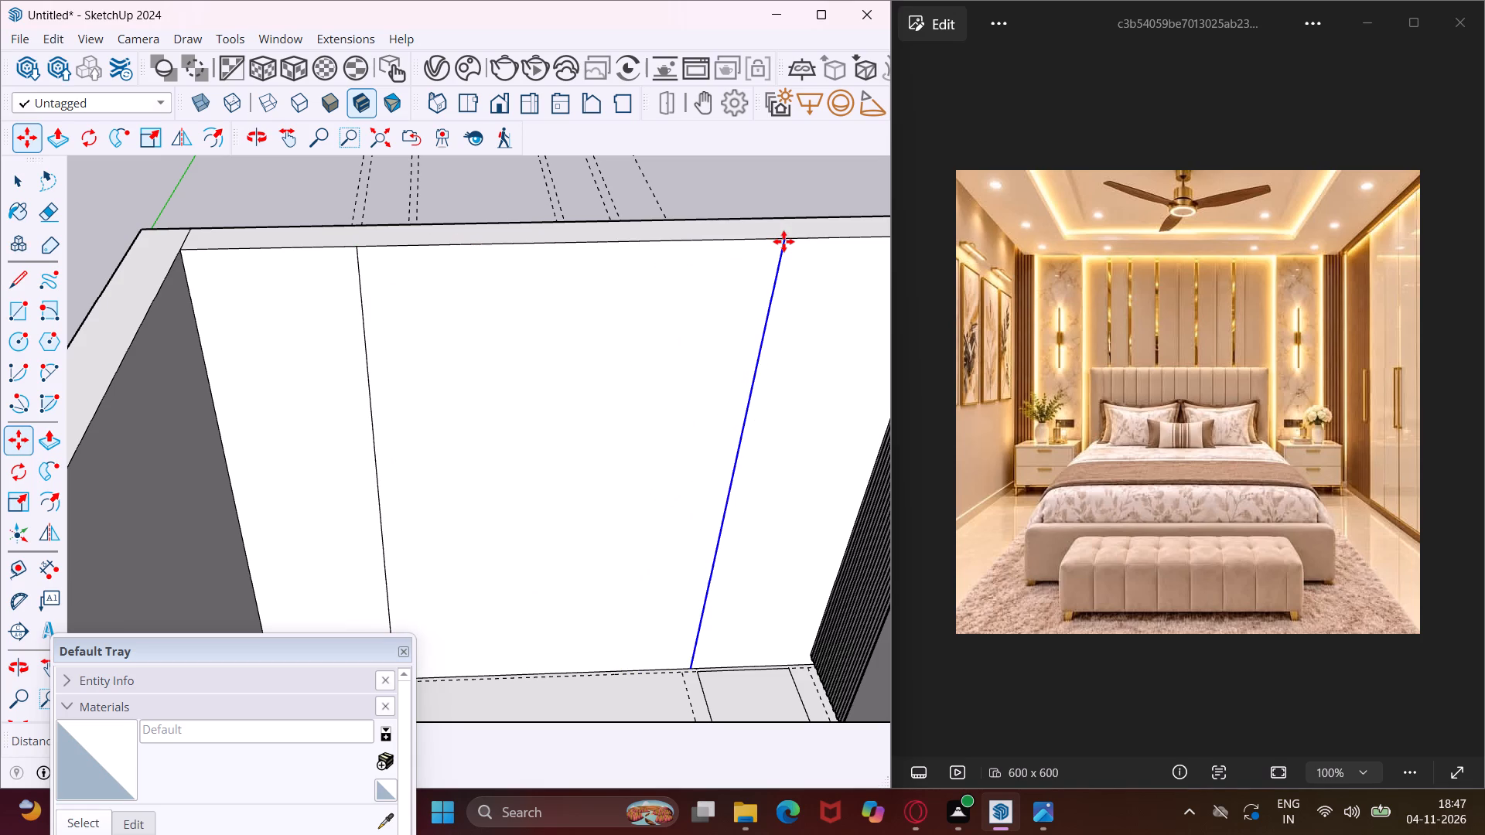
key("5")
key("Return")
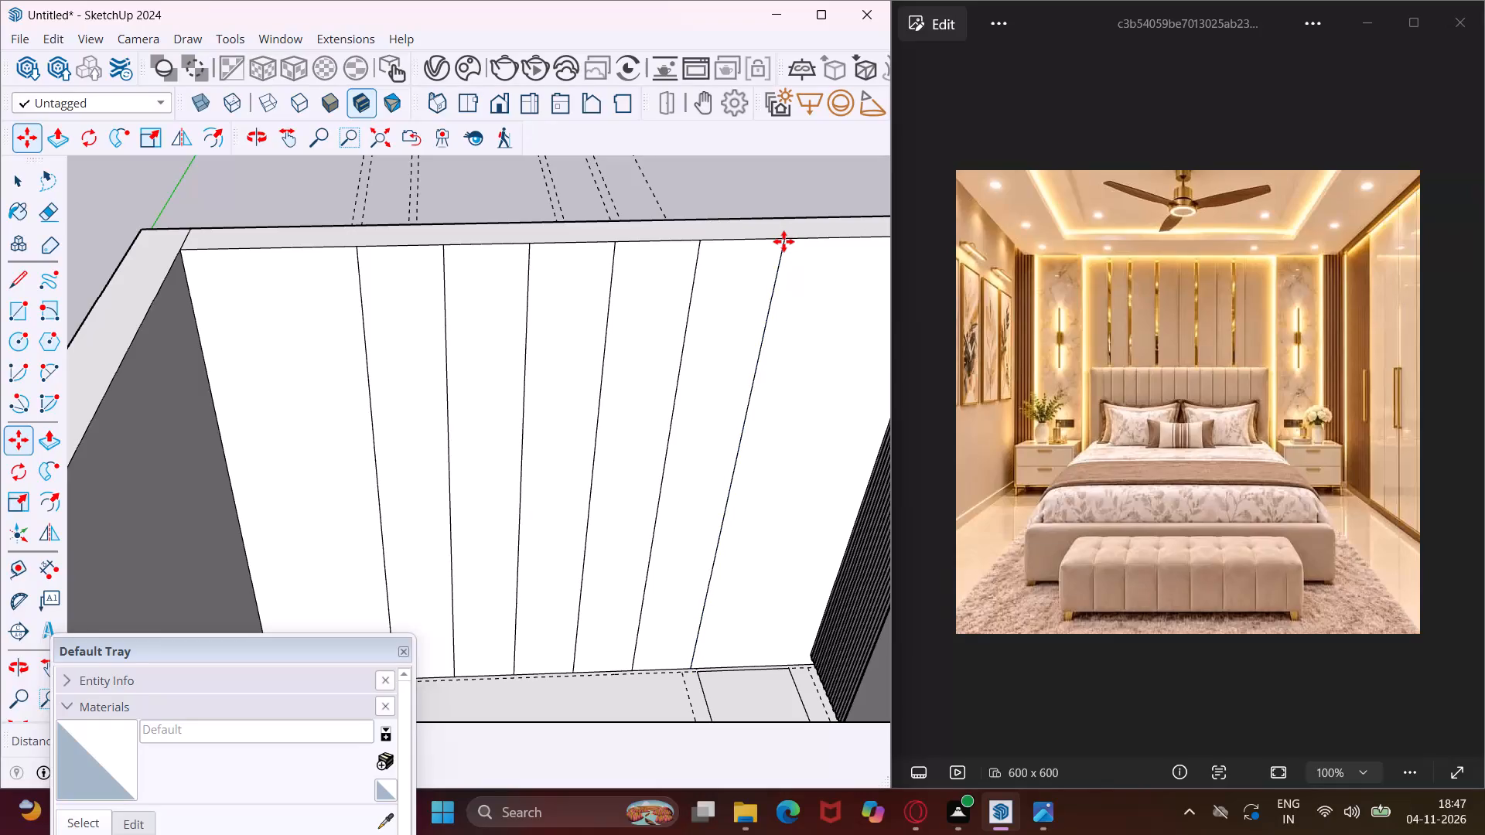
key("Escape")
key("space")
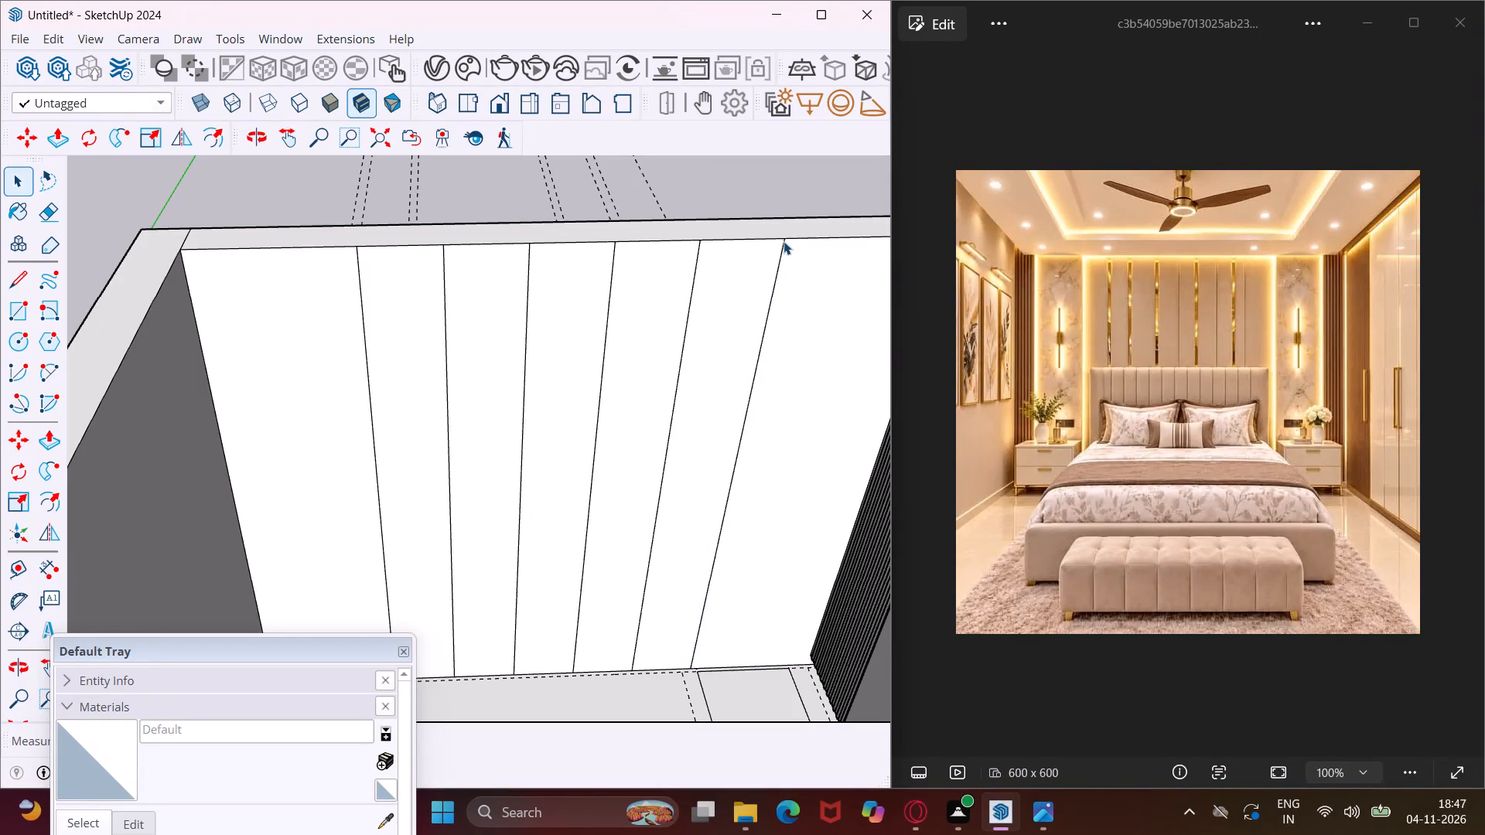
Copy the second and fourth panel strips 1" along the red axis away from the wardrobe, forming narrow bands at the strip divisions.
scroll(439, 246, "up", 7)
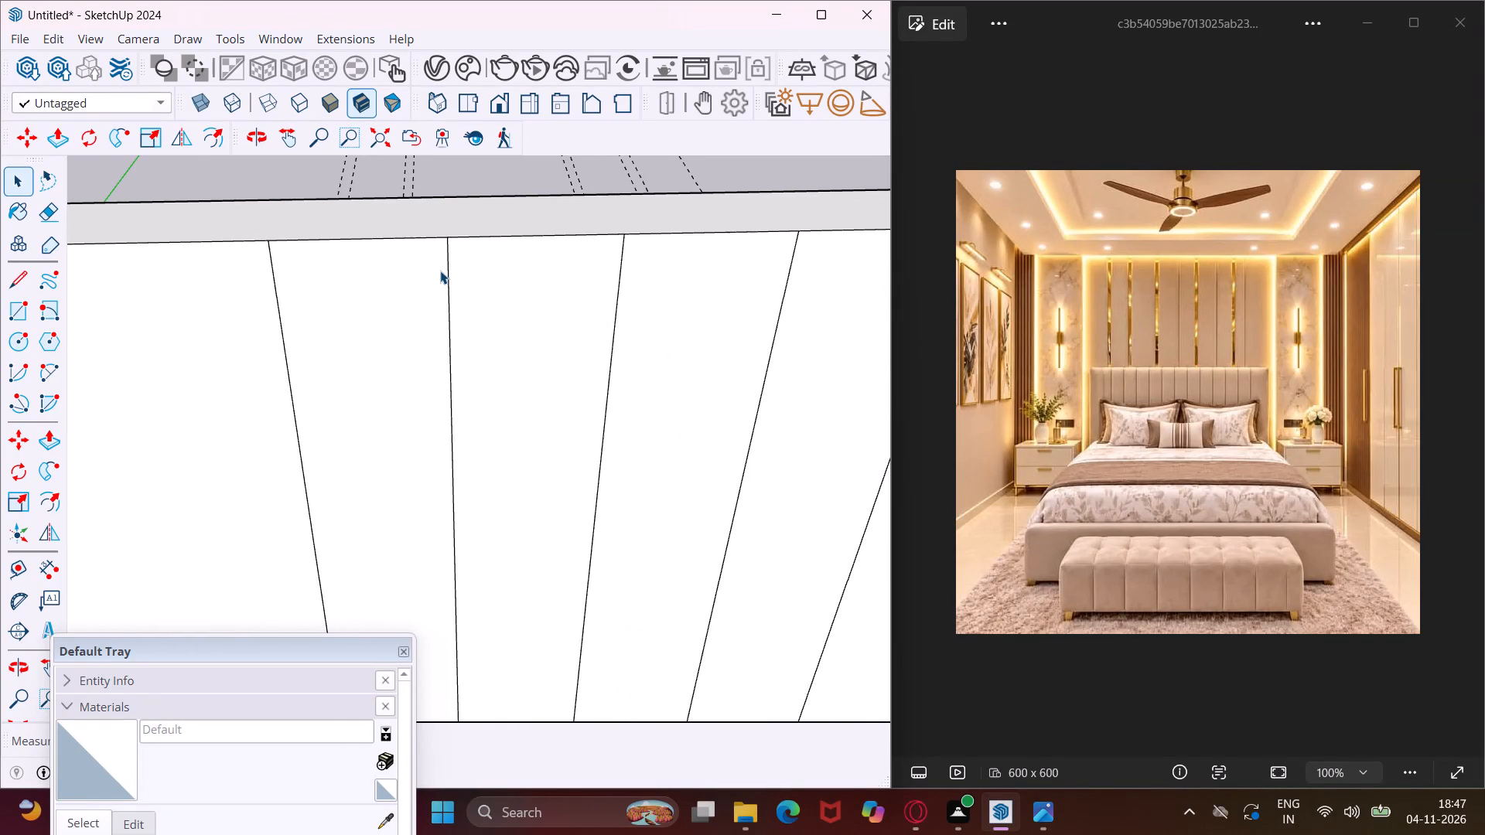
left_click(449, 290)
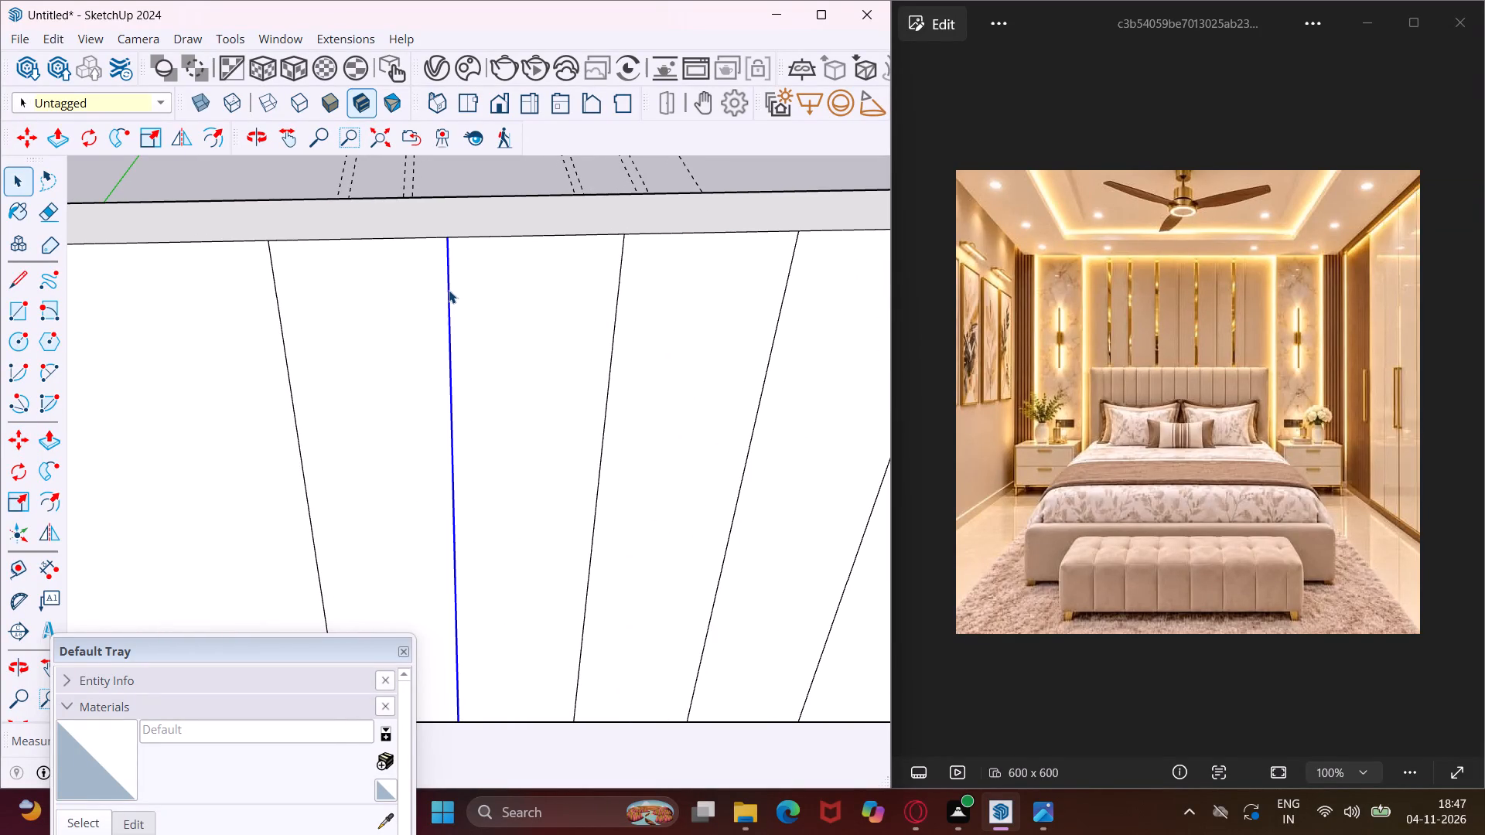
left_click(502, 322)
scroll(275, 355, "down", 6)
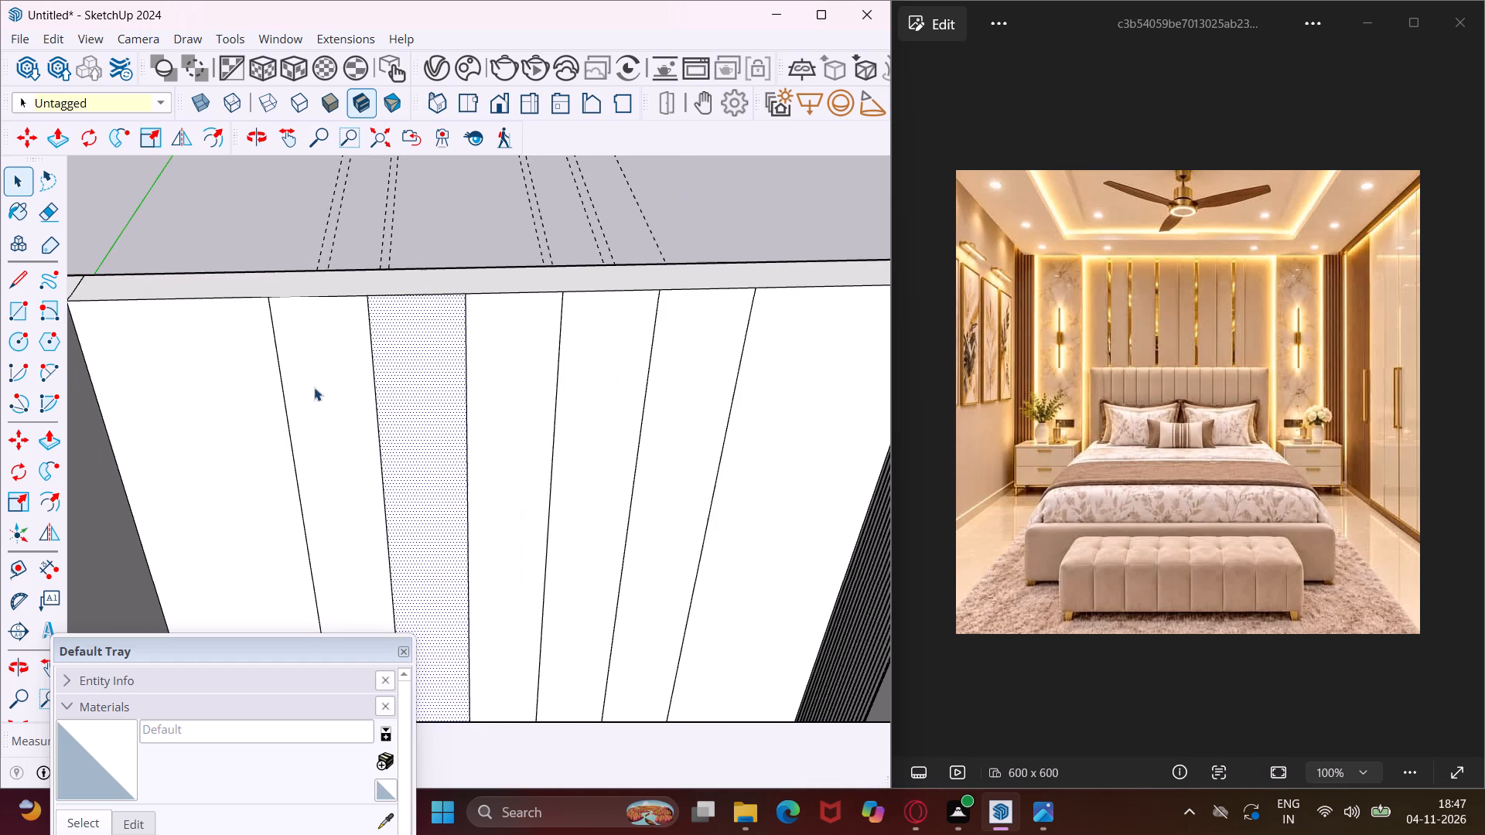
left_click(600, 395, "ctrl")
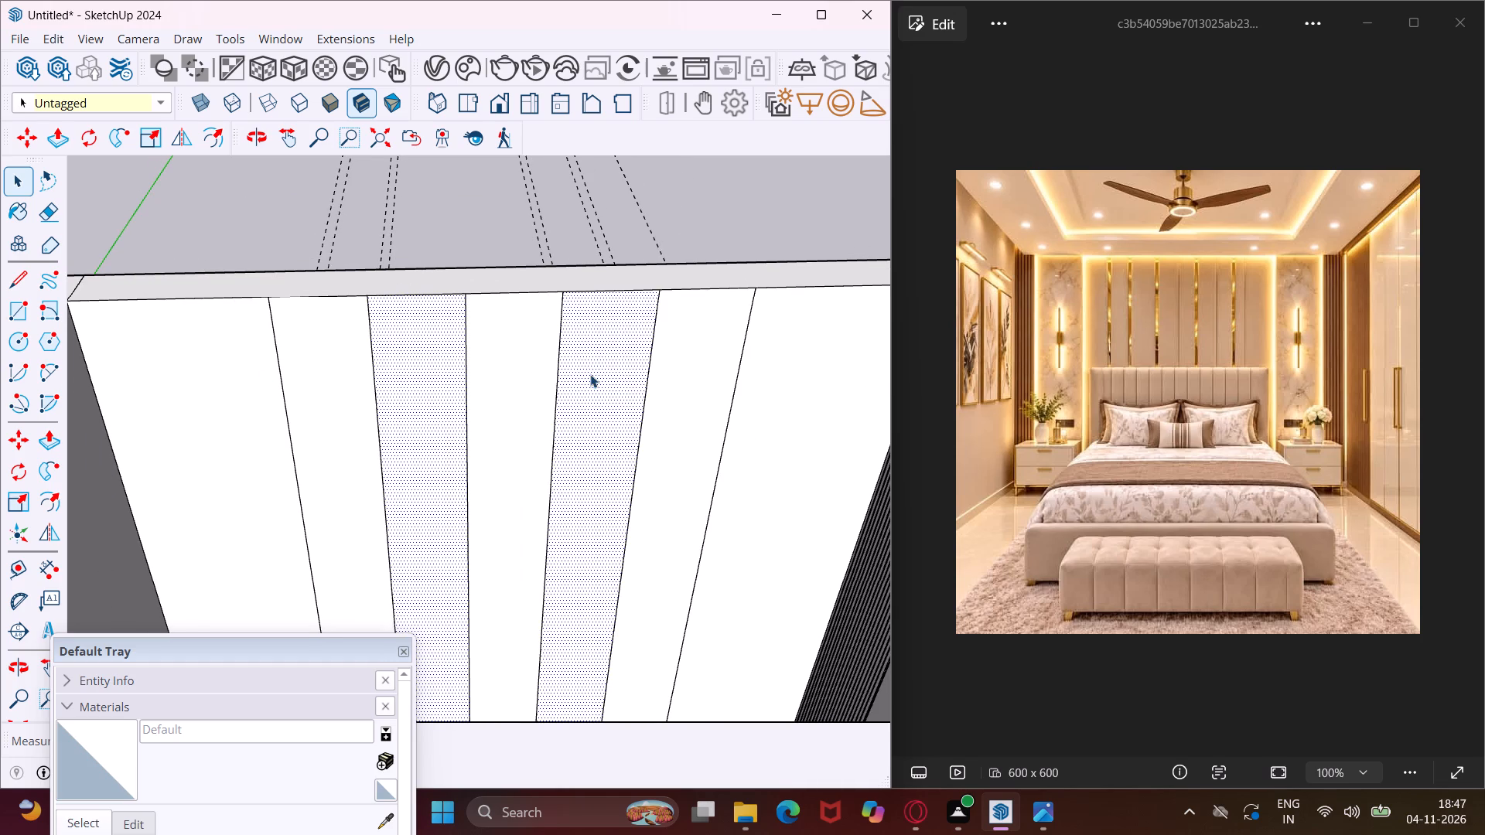
key("m")
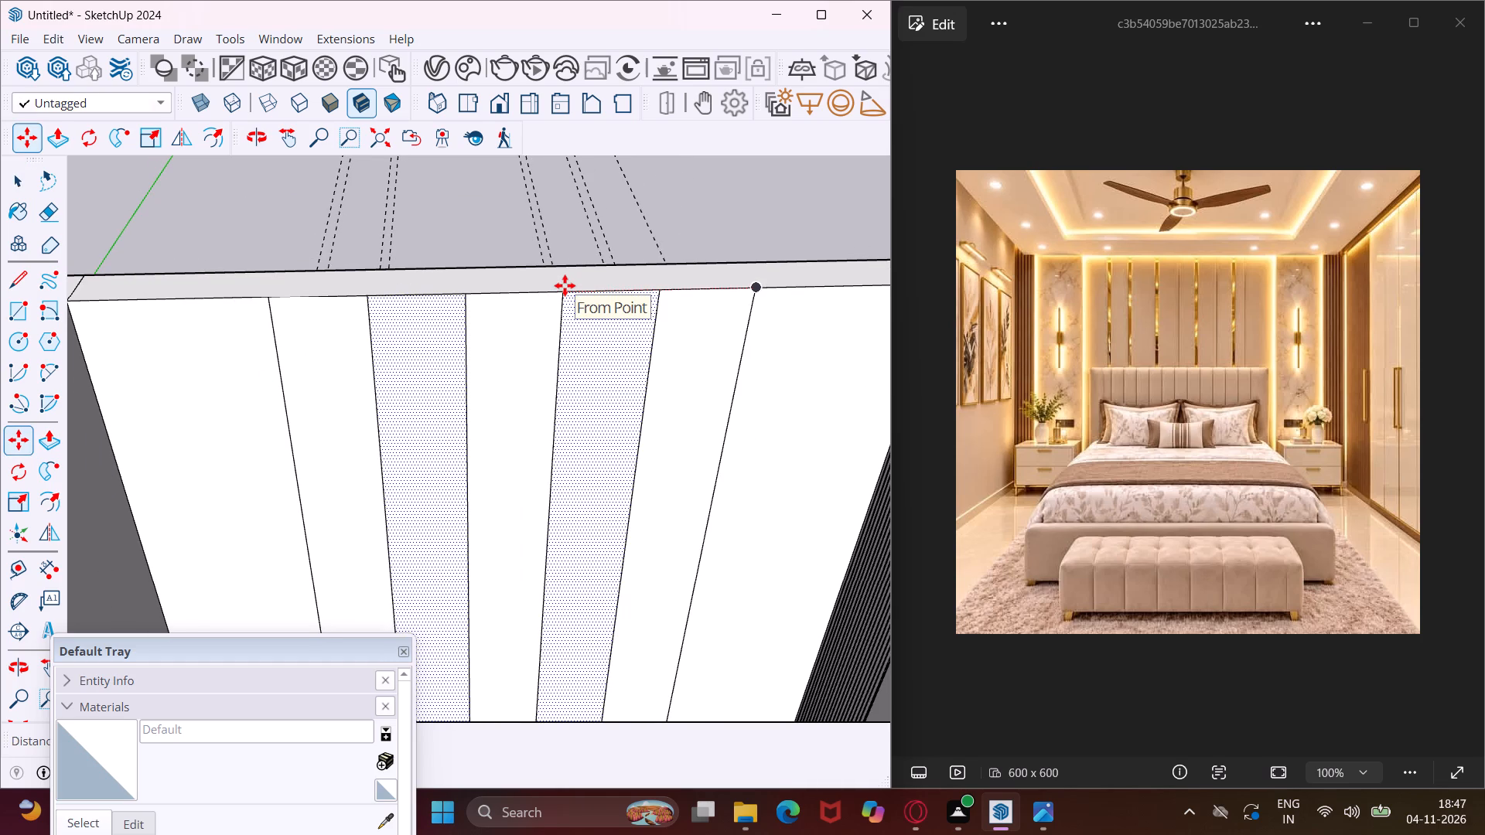
scroll(565, 285, "up", 8)
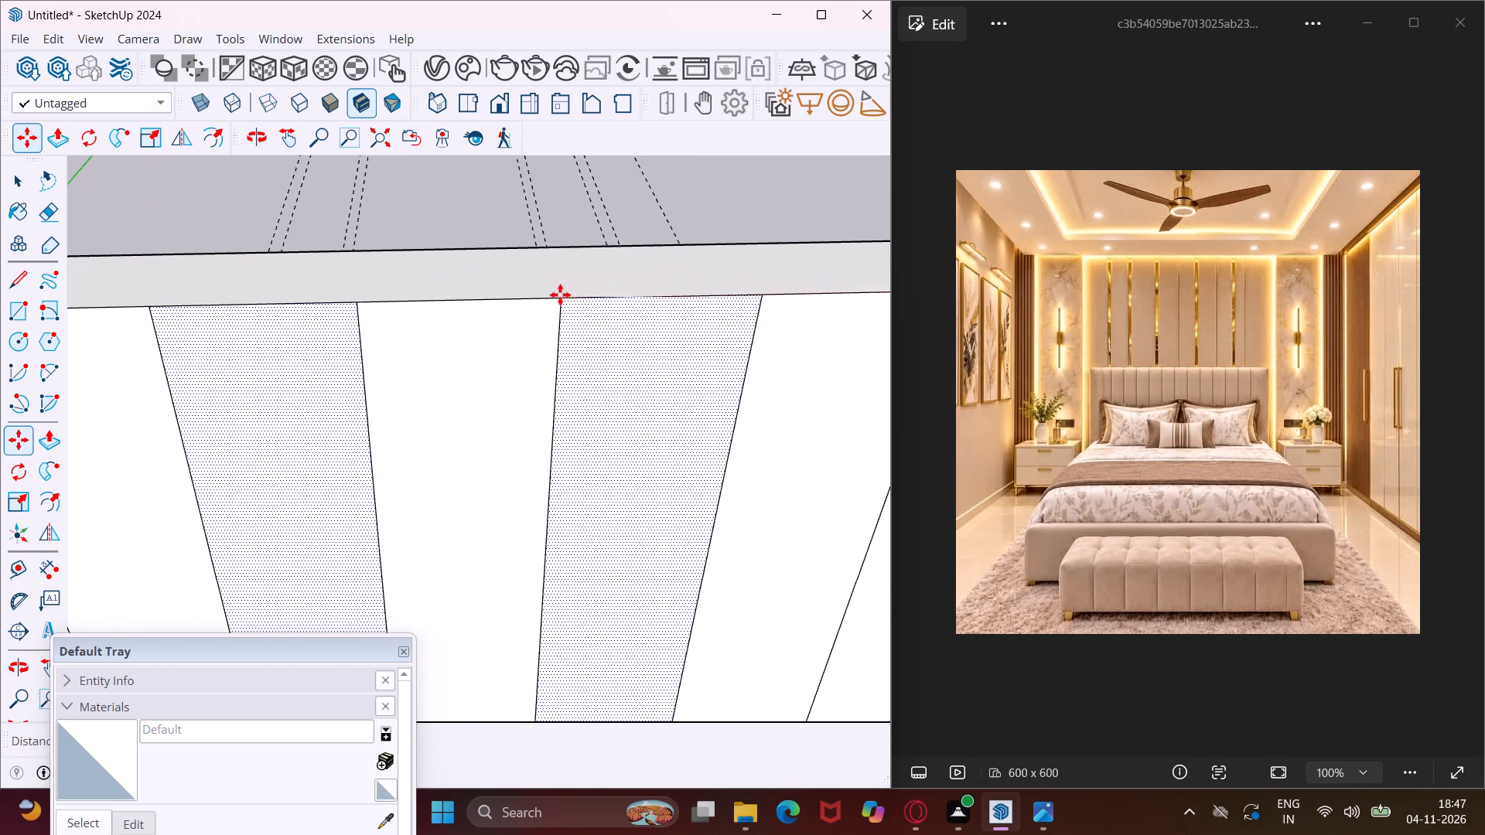
left_click(560, 298)
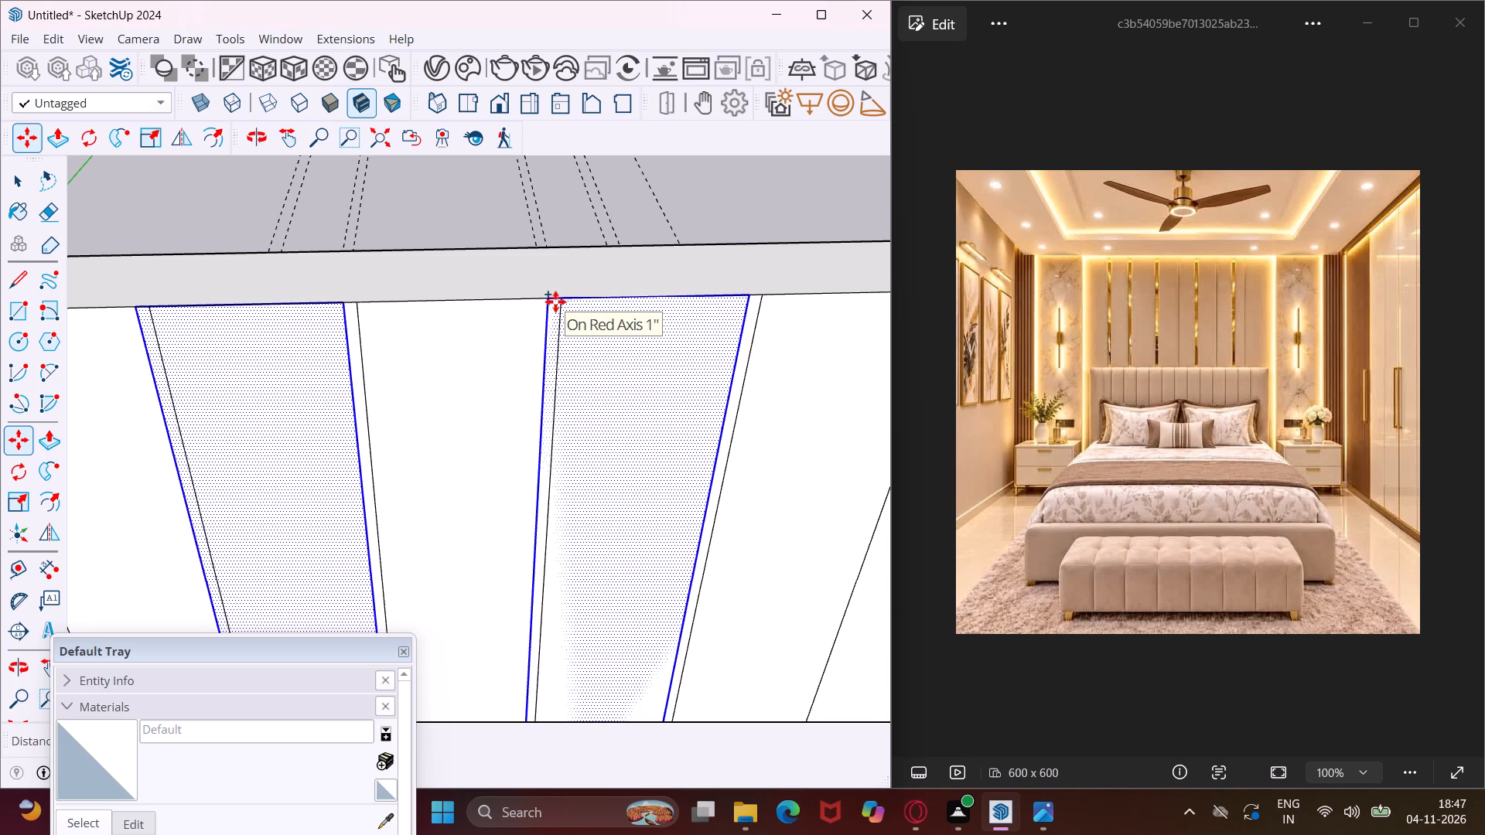
key("1")
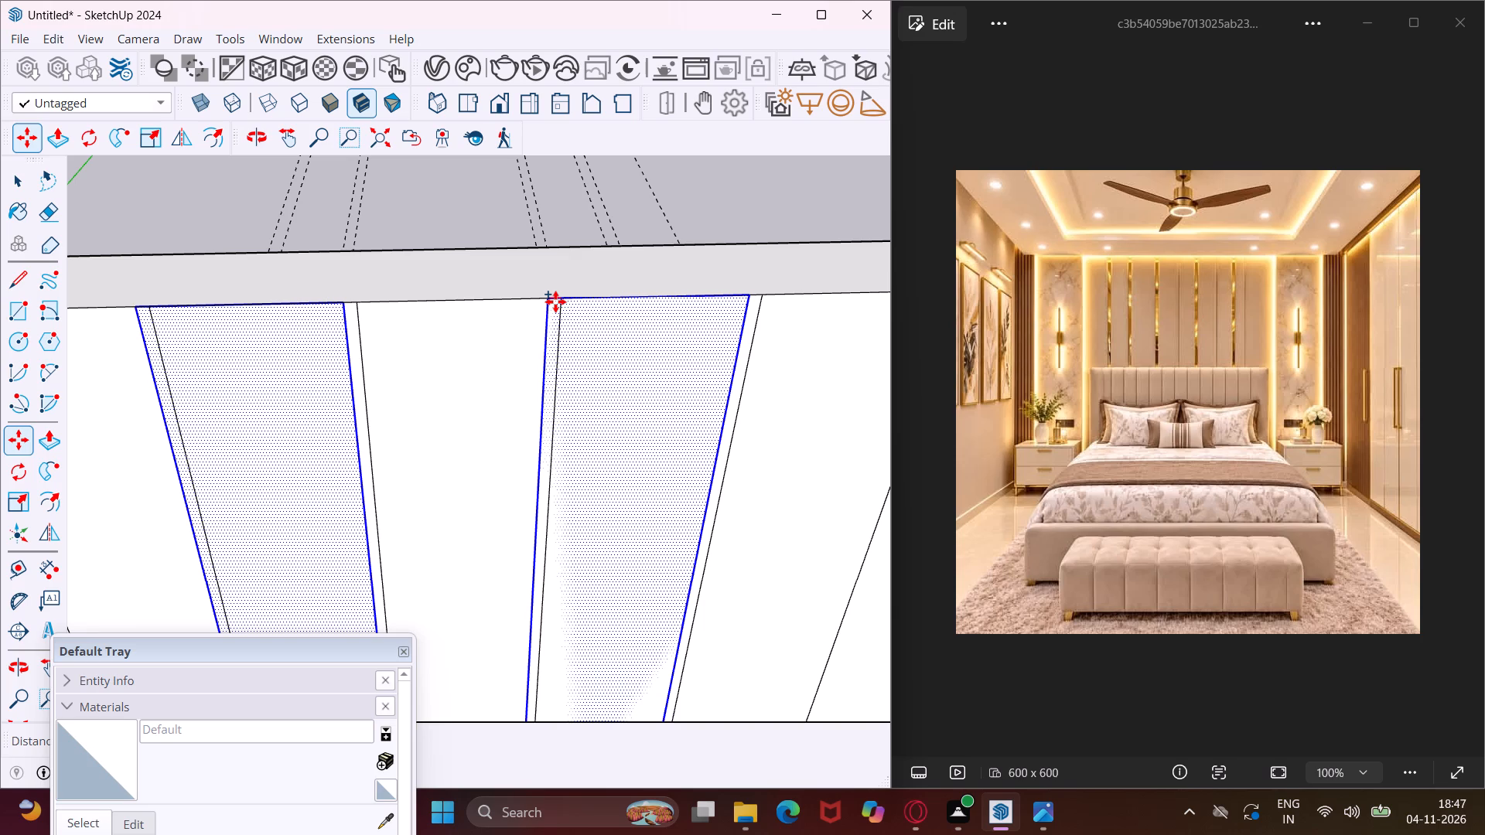
key("shift+quotedbl")
key("Return")
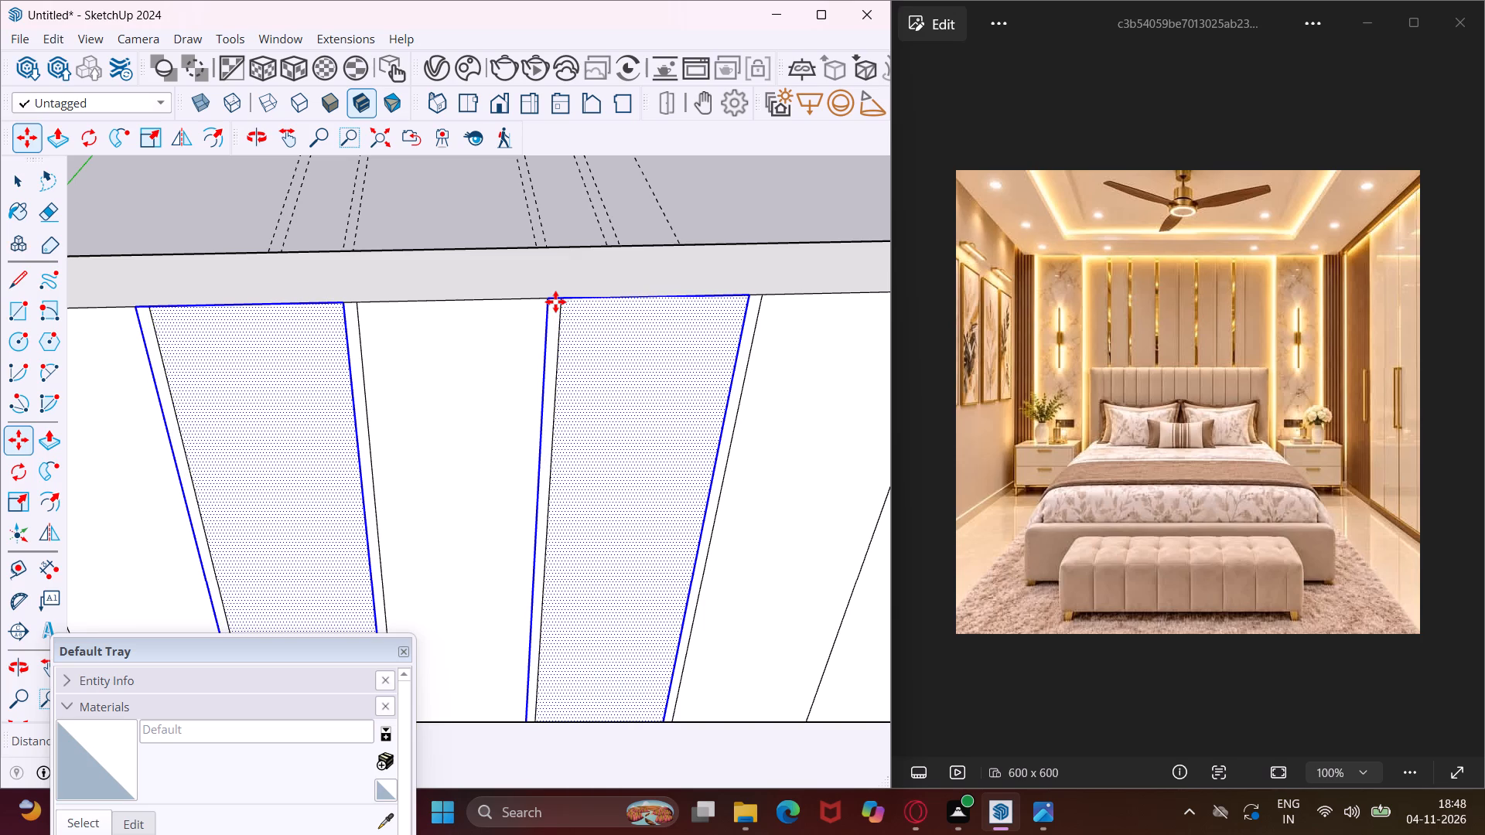
scroll(552, 349, "down", 12)
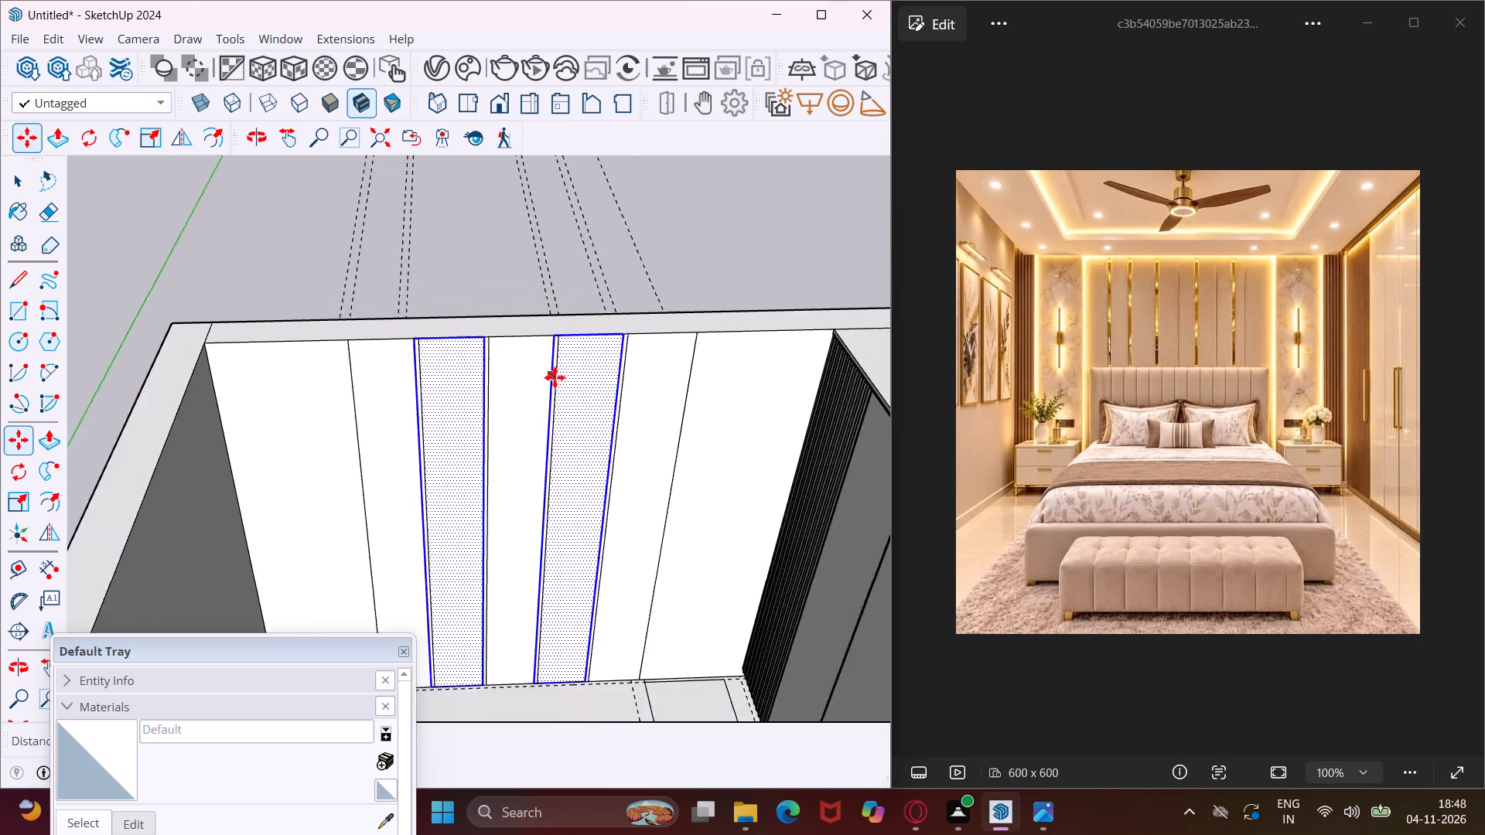
key("Escape")
key("space")
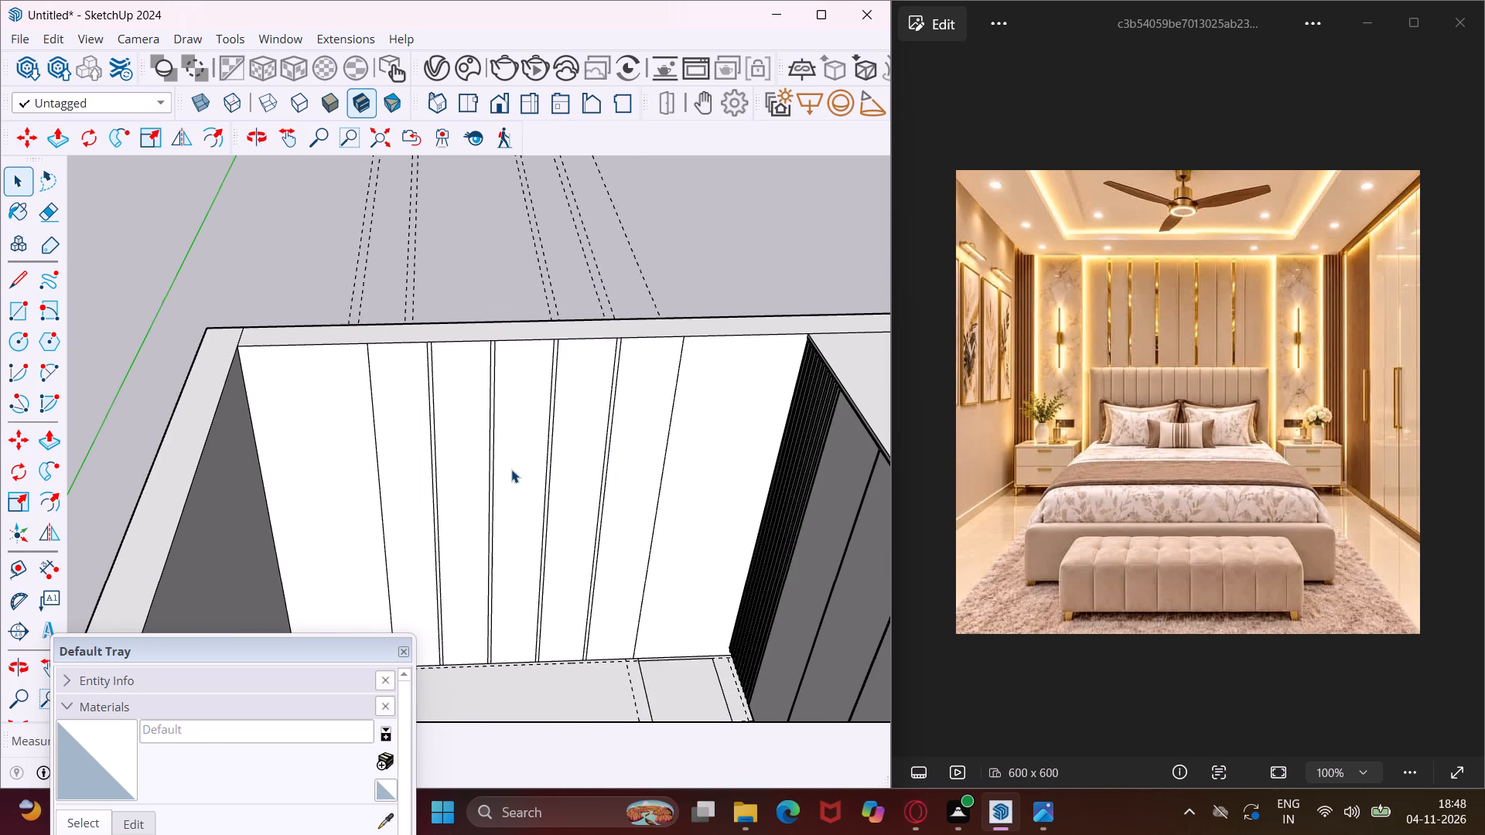
Move the second narrow band, counted from the side opposite the wardrobe, along the panel's top edge toward the first narrow band.
middle_click_drag(511, 469, 500, 356)
scroll(511, 469, "up", 1)
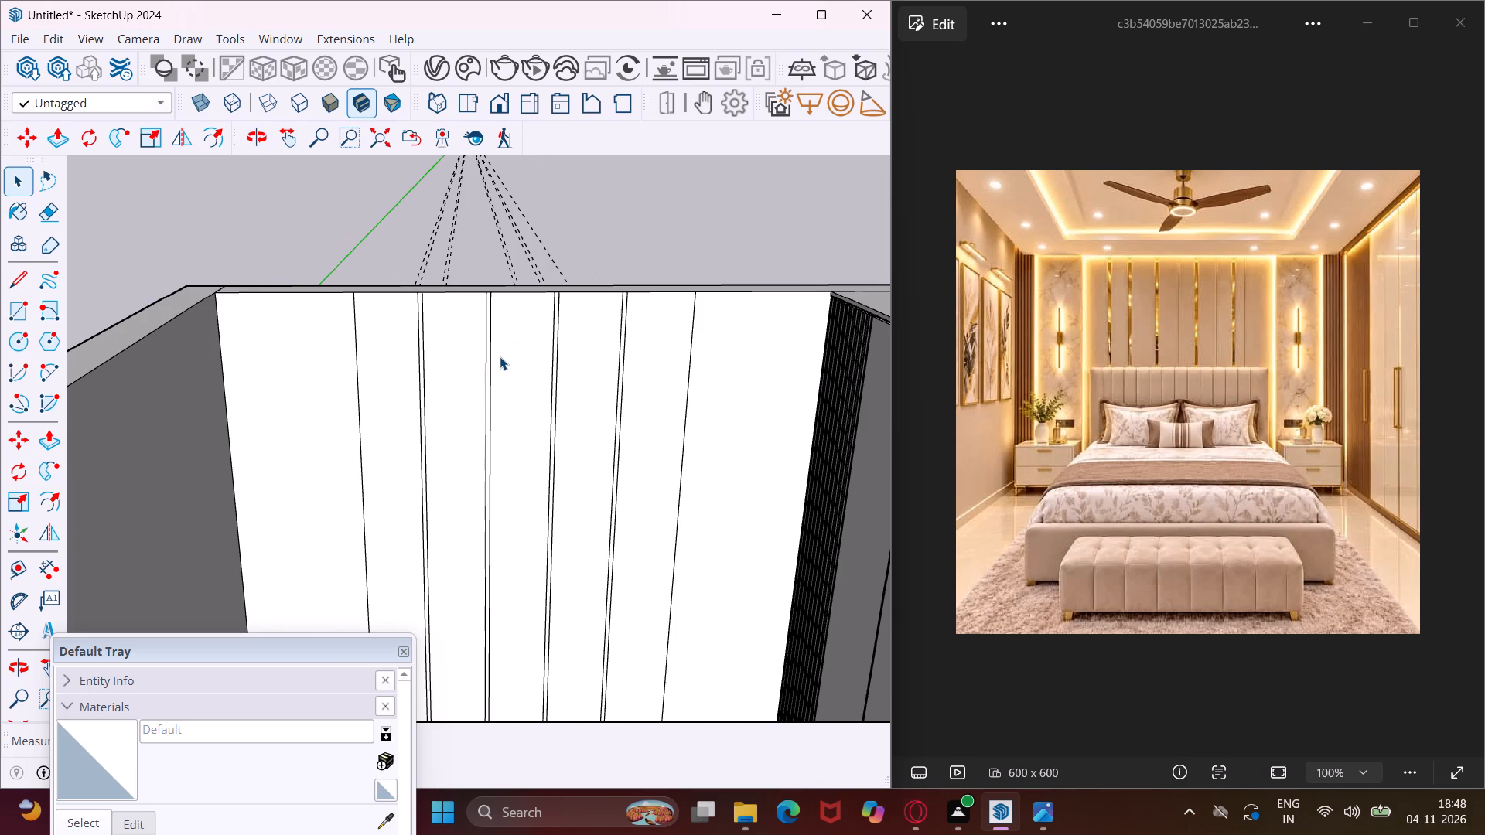
scroll(500, 356, "down", 1)
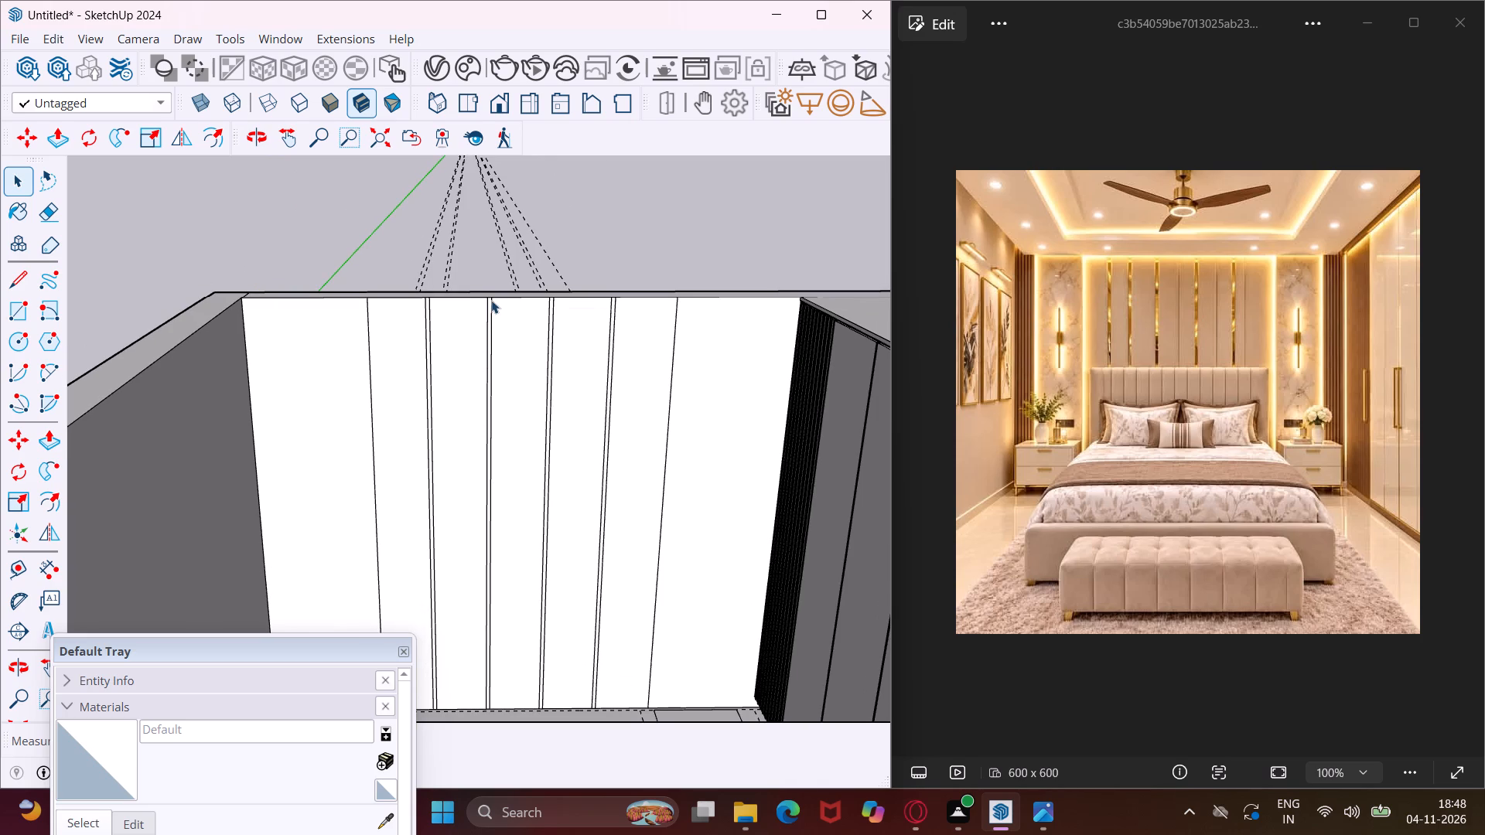
scroll(491, 300, "up", 9)
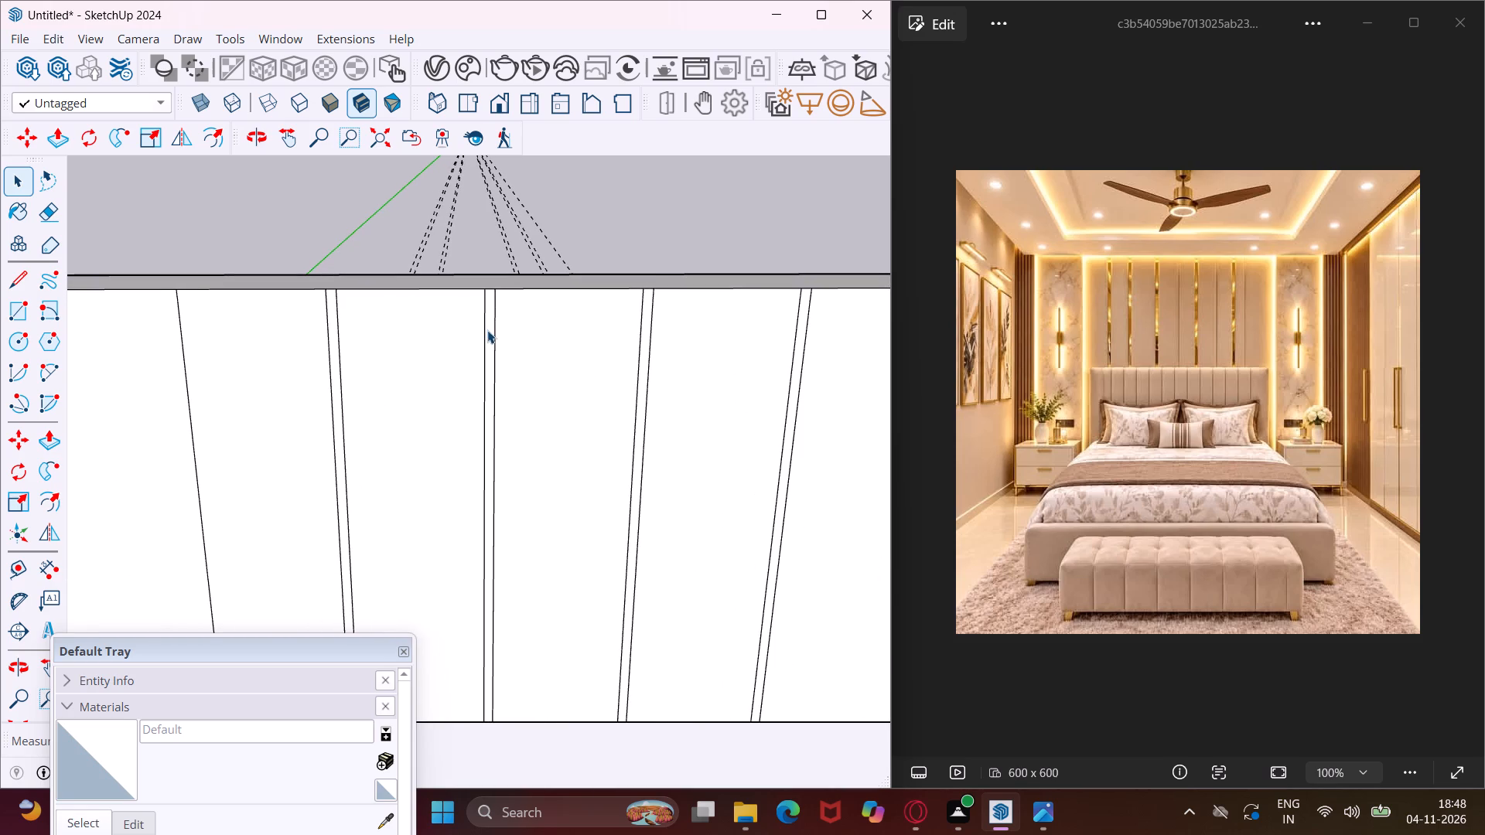
left_click(490, 330)
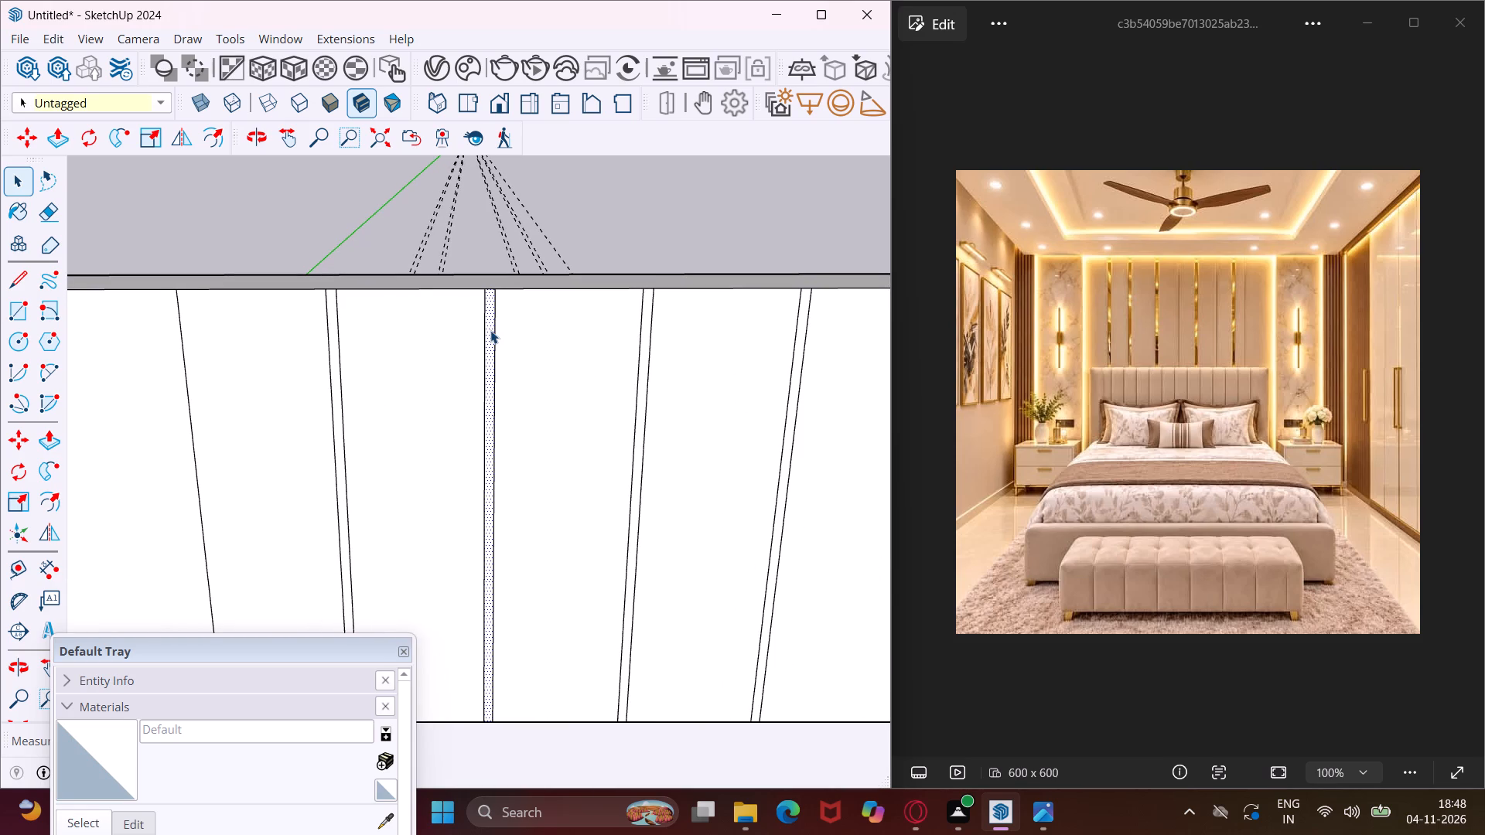
key("m")
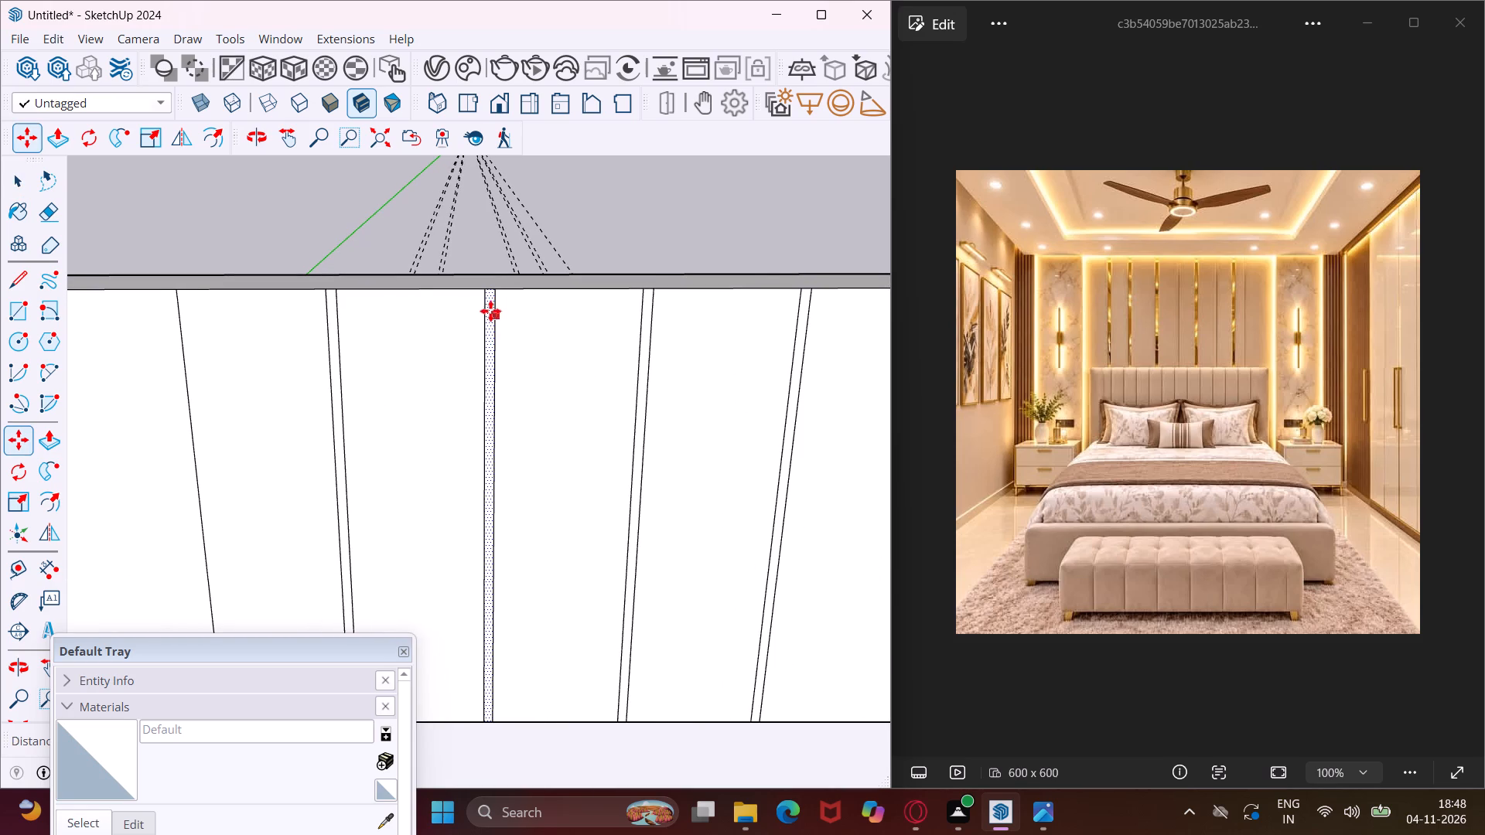
scroll(495, 291, "up", 7)
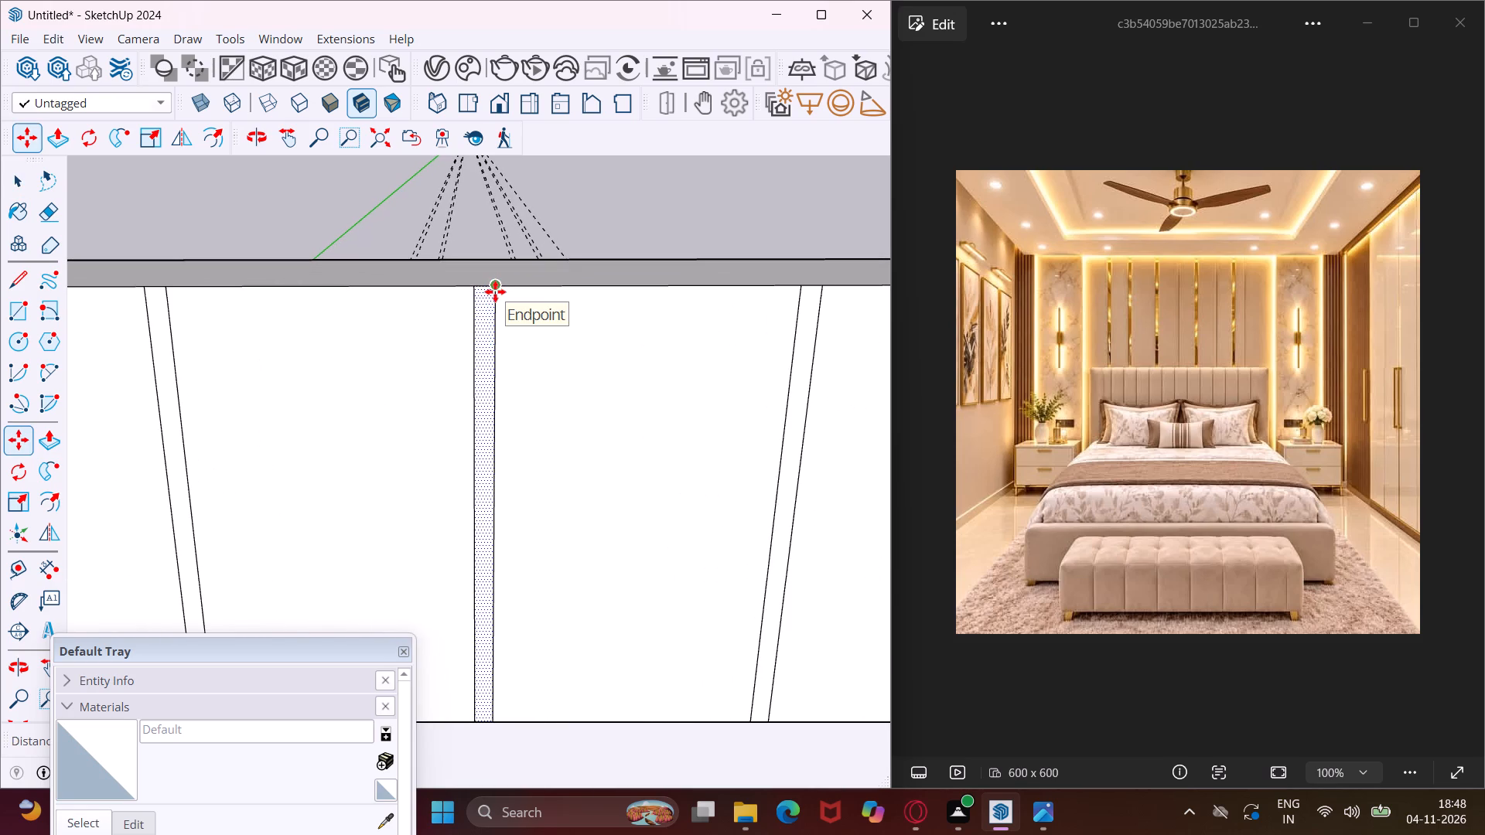
left_click(494, 285)
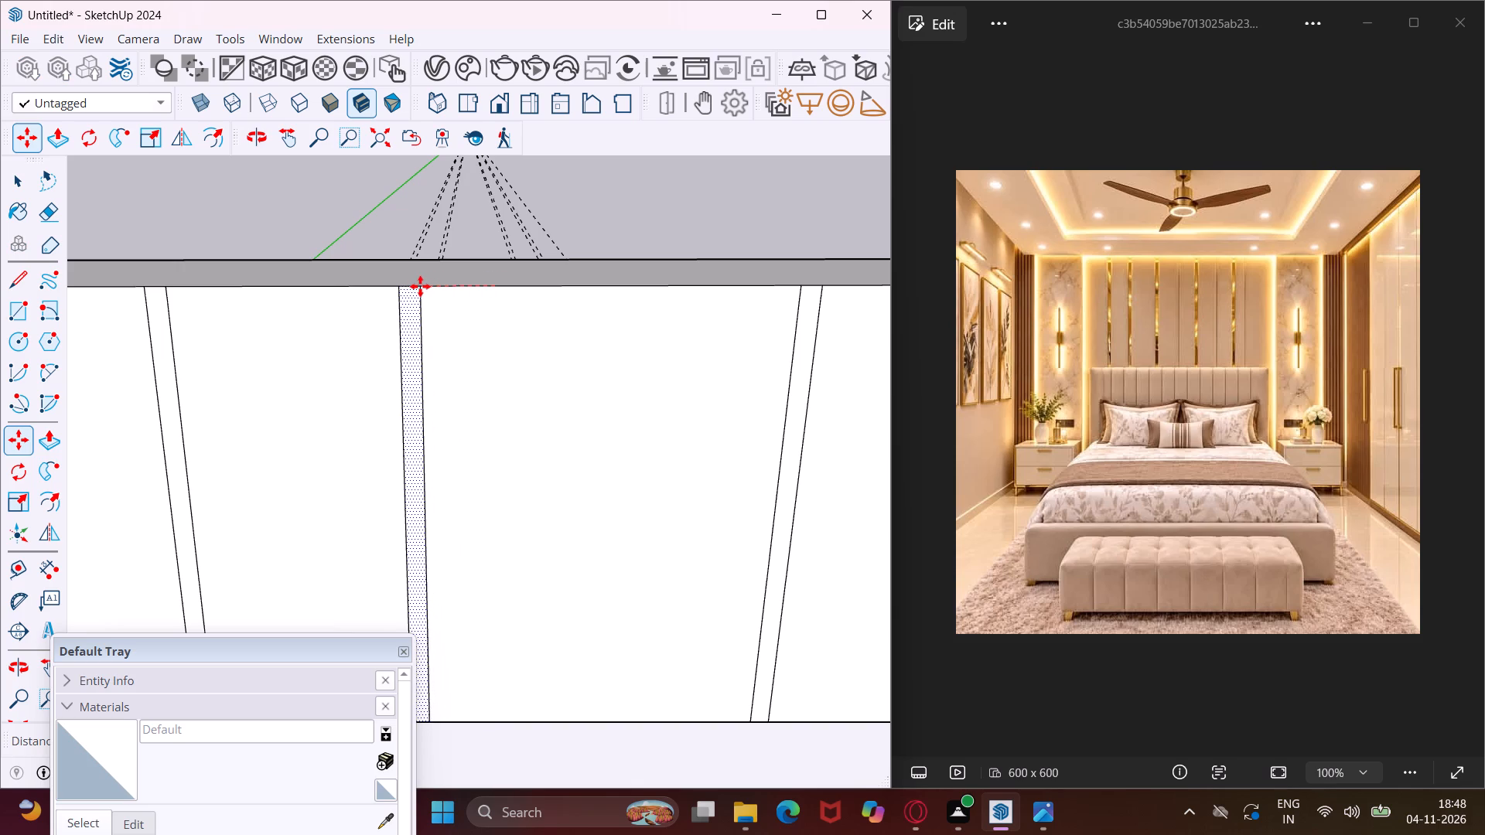
left_click(420, 286)
scroll(474, 398, "down", 11)
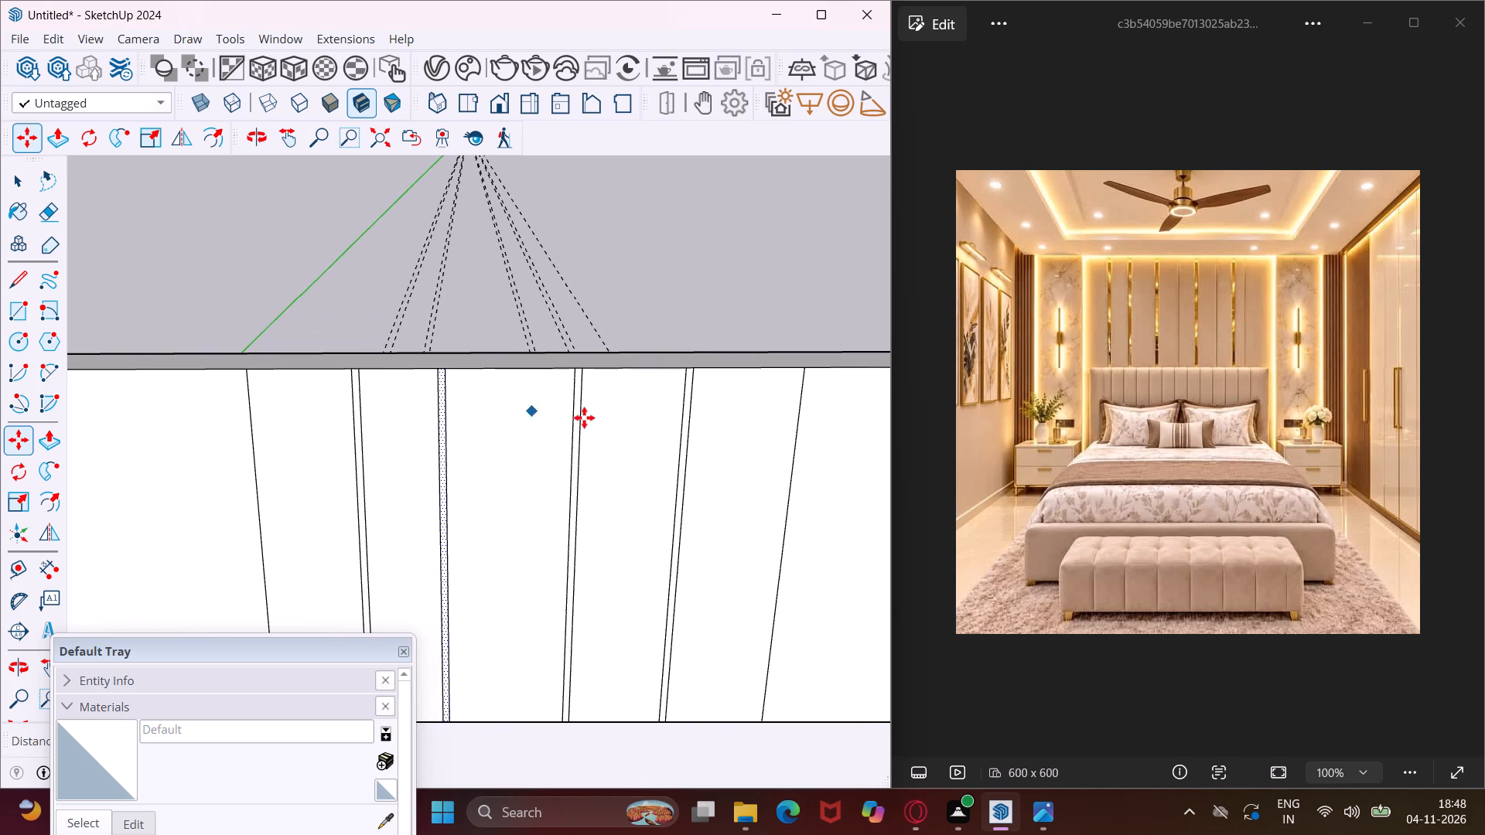
key("Escape")
key("space")
Move the third narrow band slightly along the panel's top edge toward the second band, away from the wardrobe.
scroll(582, 400, "up", 6)
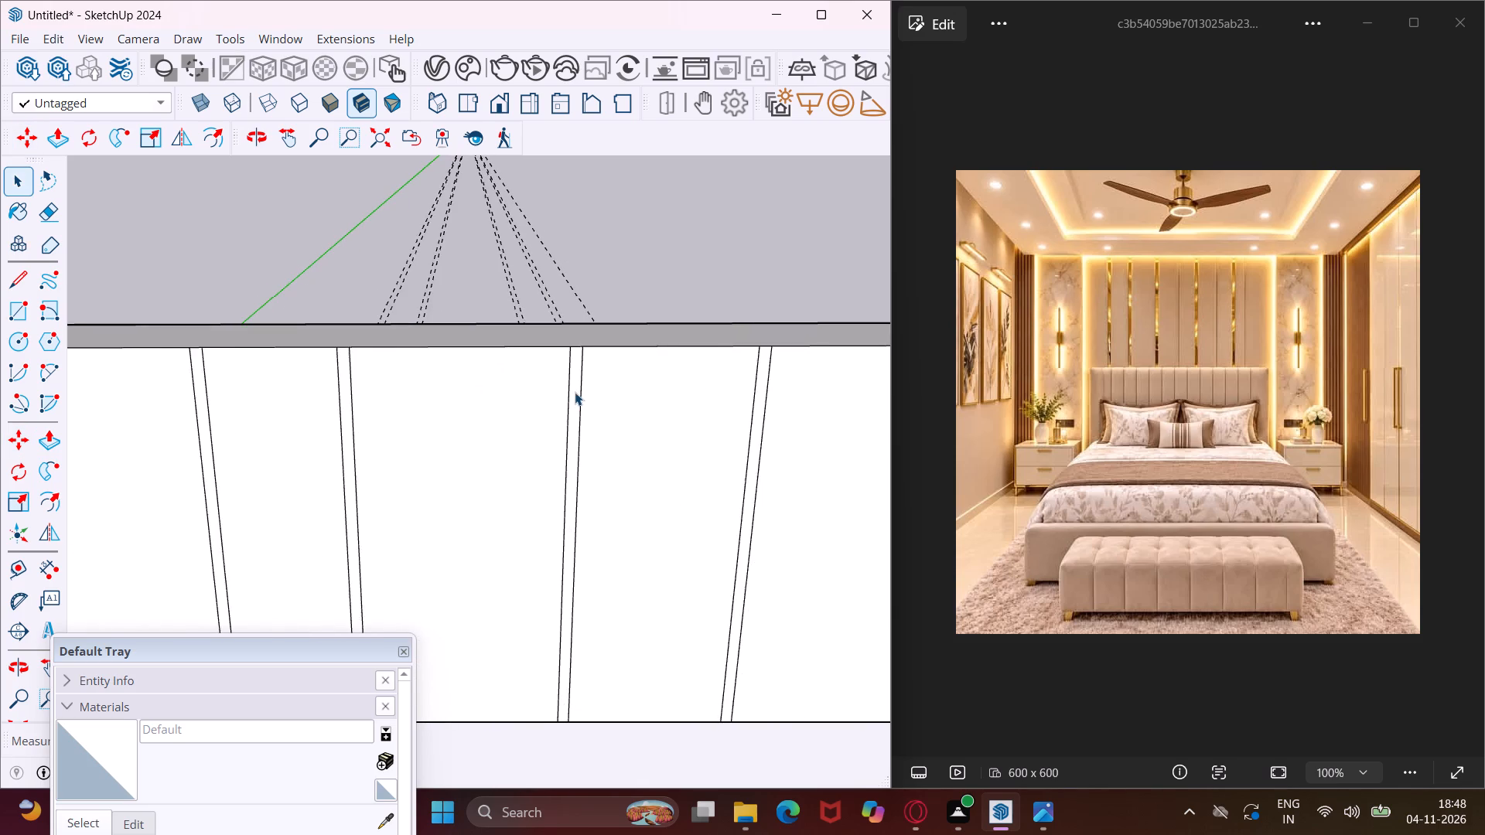
scroll(575, 392, "up", 2)
left_click(575, 377)
key("m")
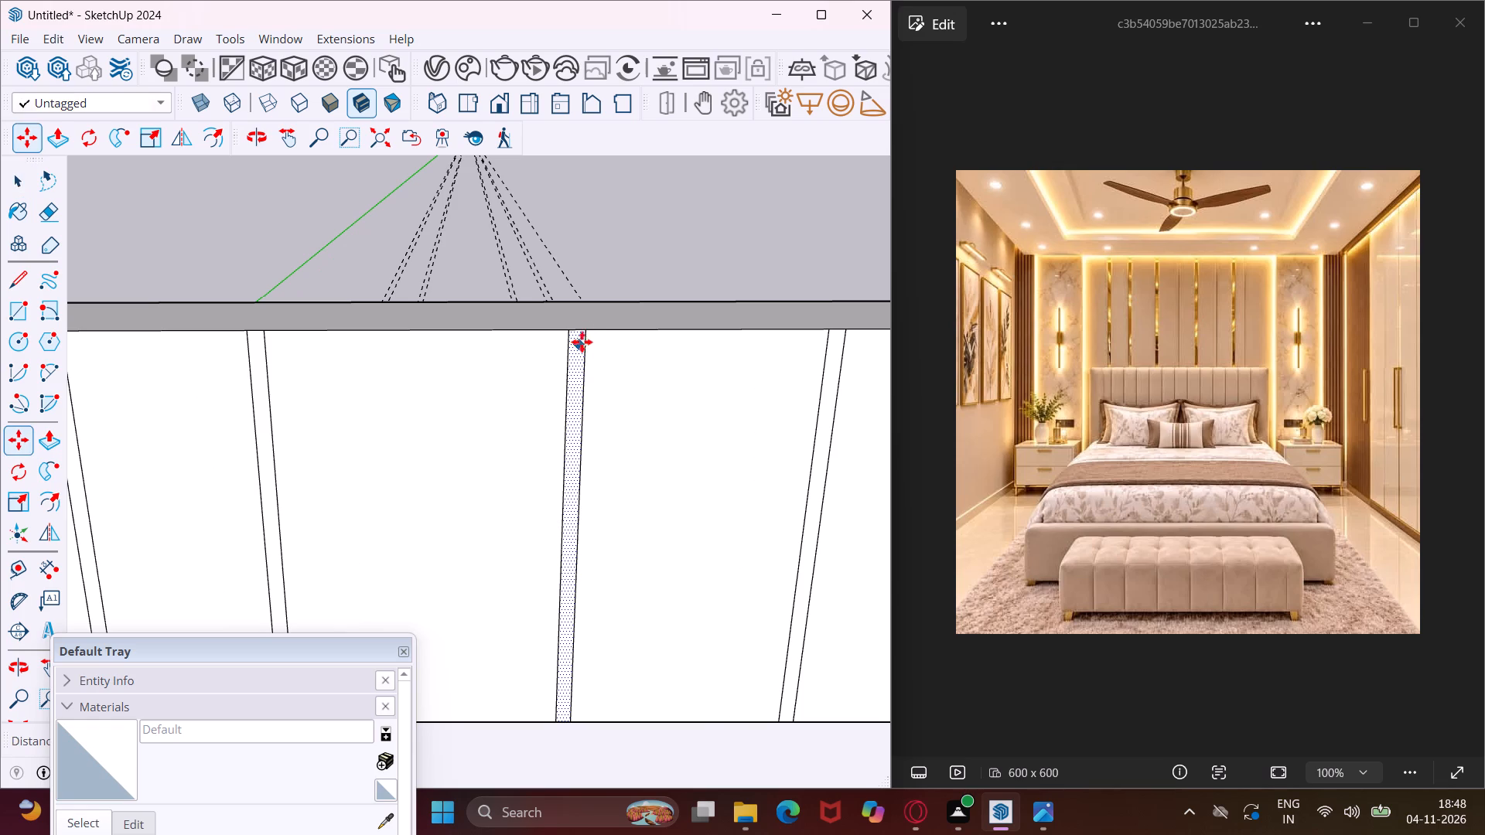
left_click(586, 335)
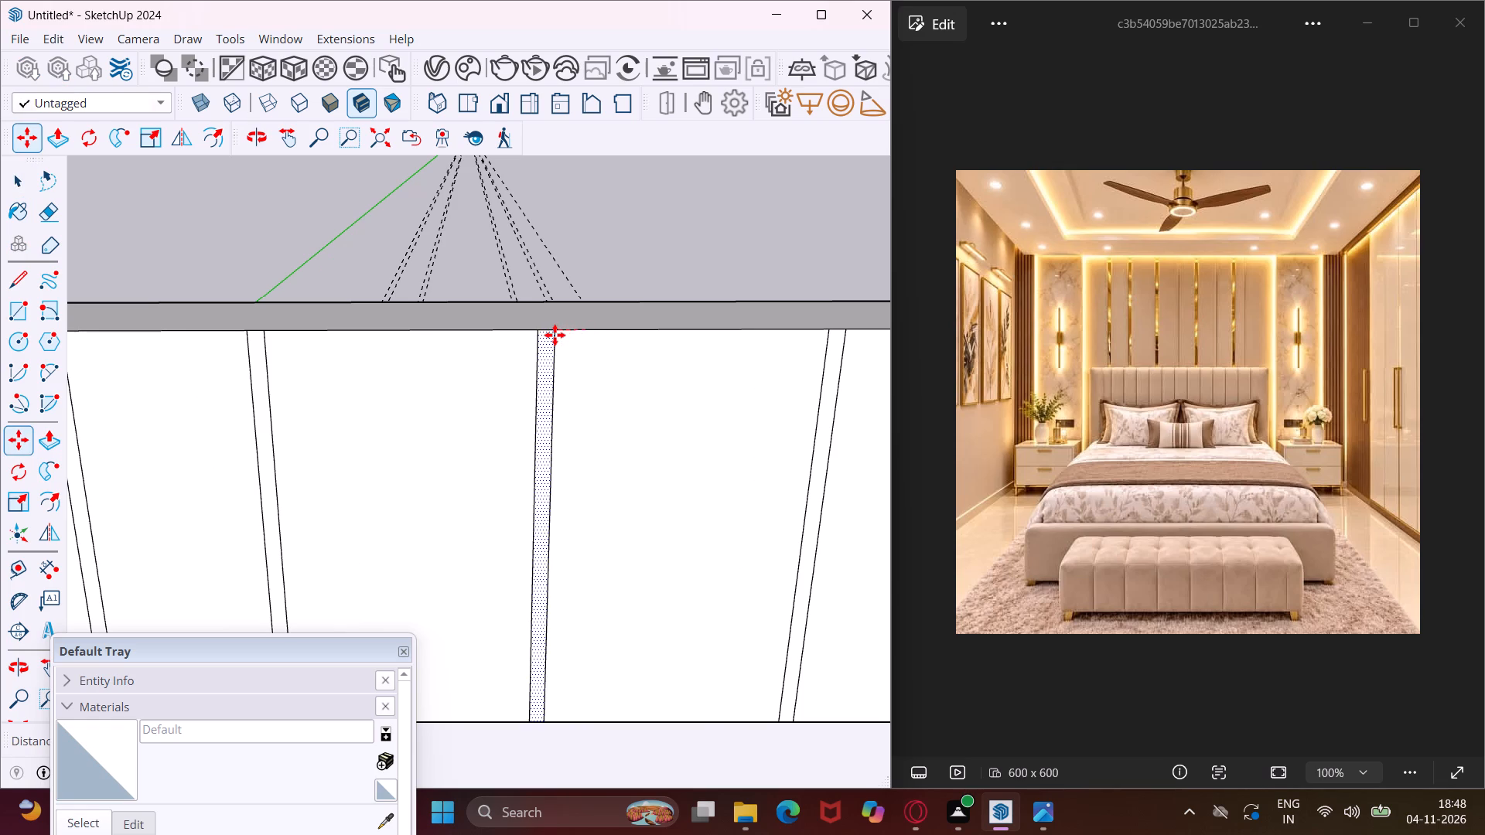
left_click(549, 335)
scroll(555, 389, "down", 6)
middle_click_drag(515, 433, 489, 417)
scroll(503, 288, "down", 8)
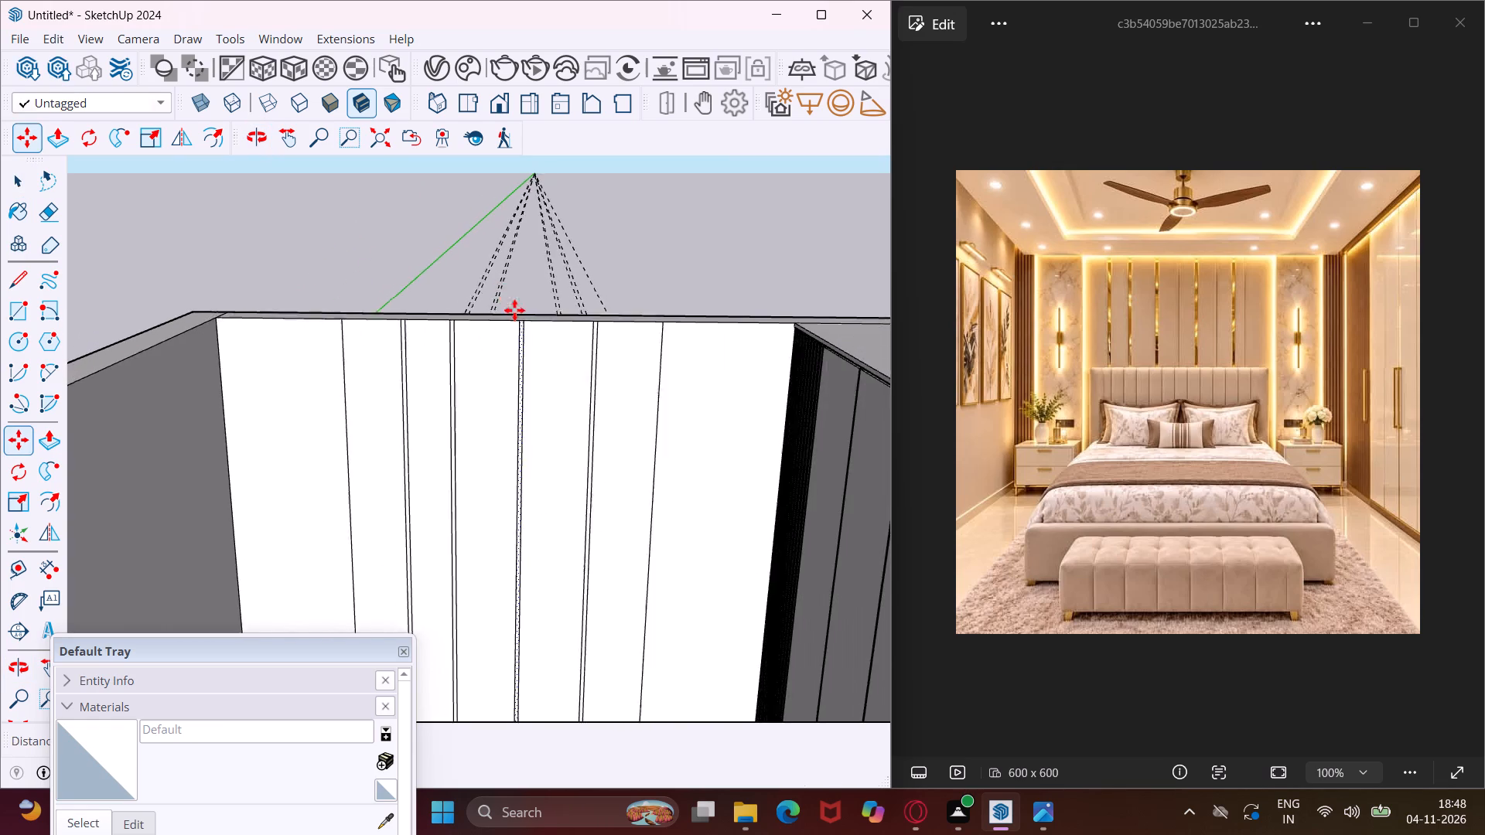
scroll(514, 310, "down", 2)
key("Escape")
key("space")
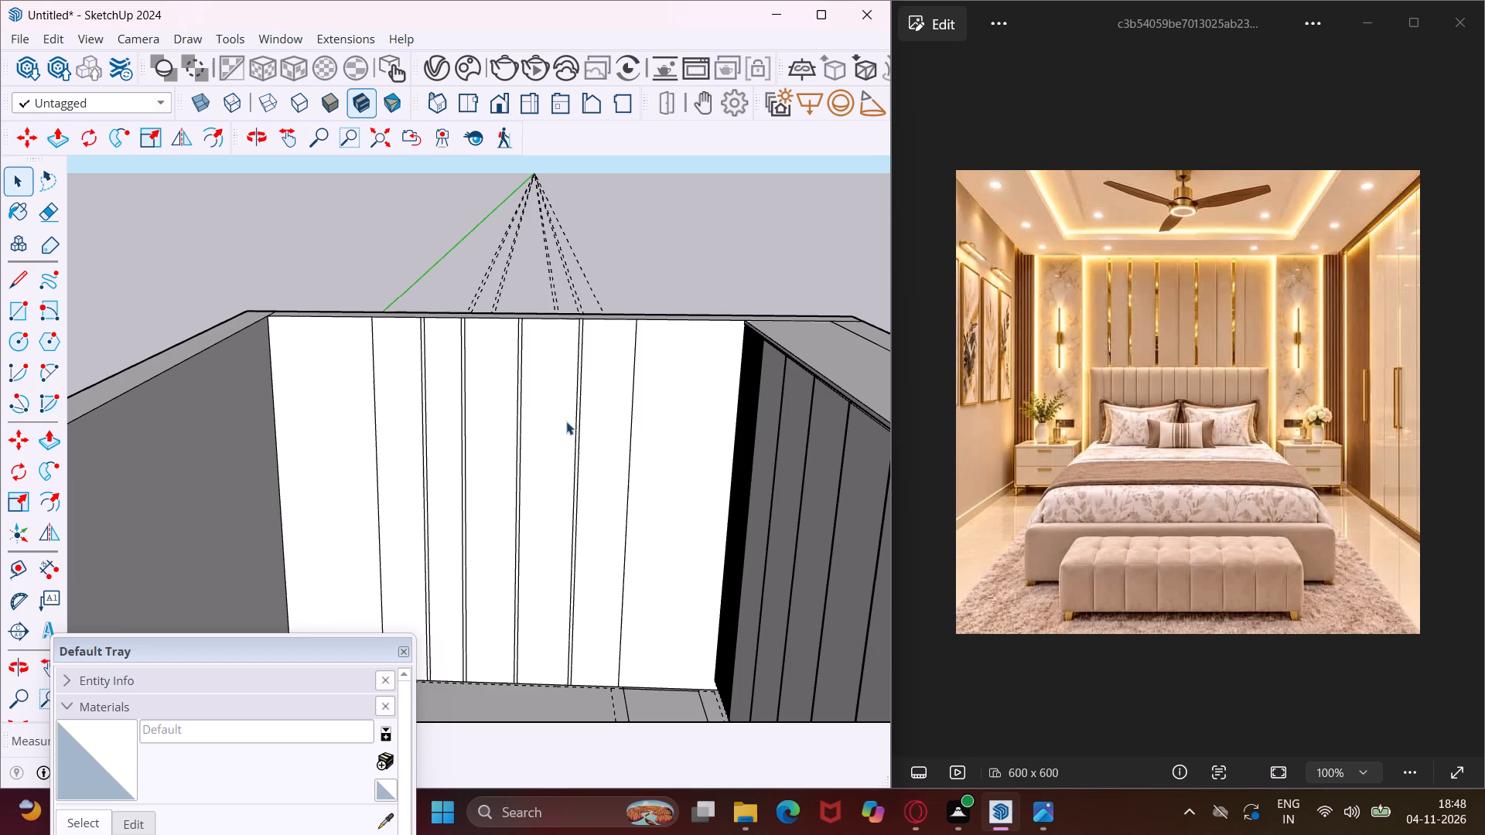
Push/Pull the wide panel strip farthest from the wardrobe slightly out from the back wall.
scroll(564, 421, "up", 5)
scroll(448, 391, "up", 3)
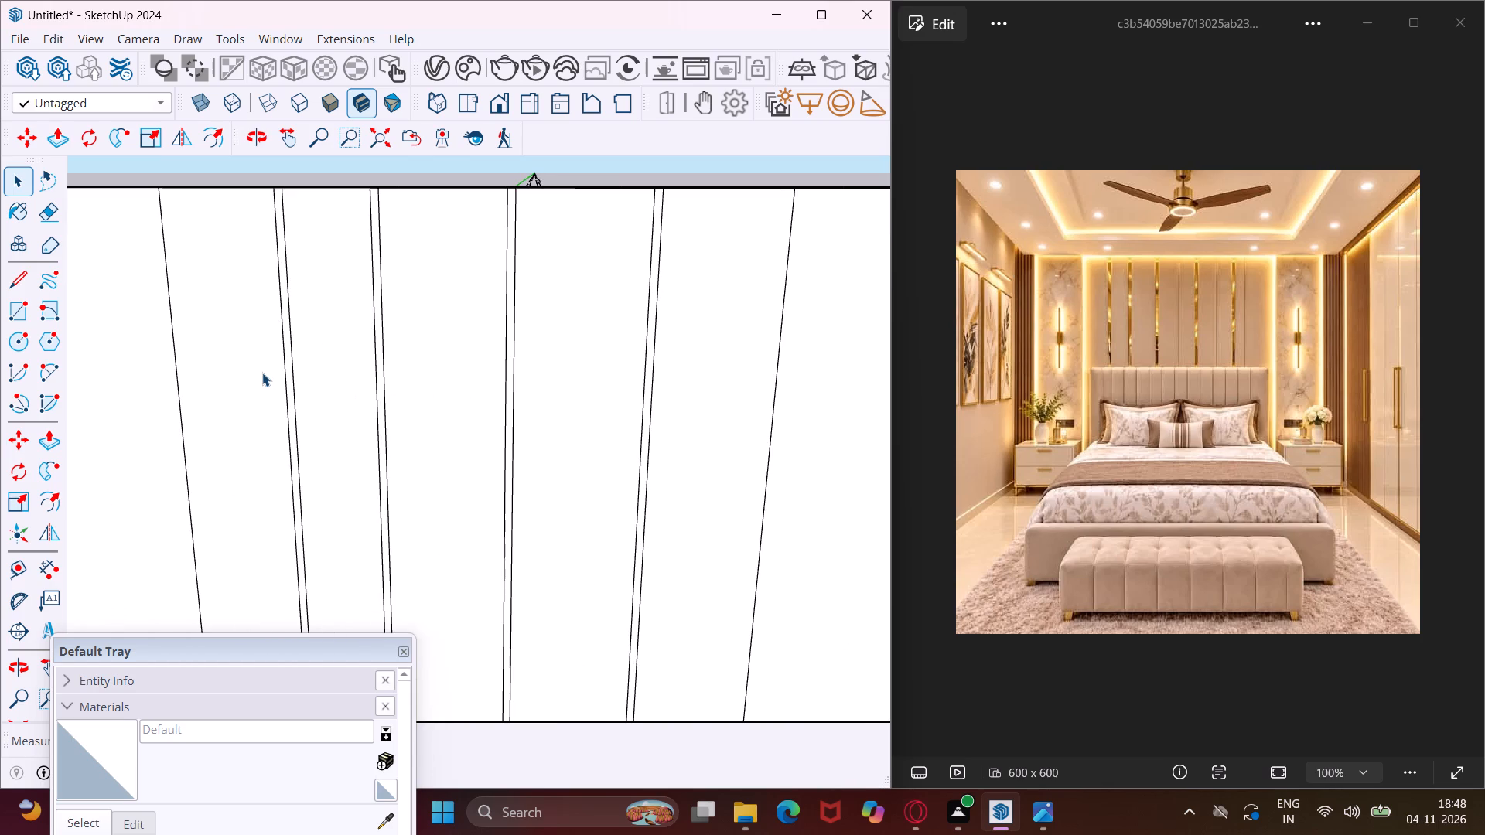
left_click(262, 373)
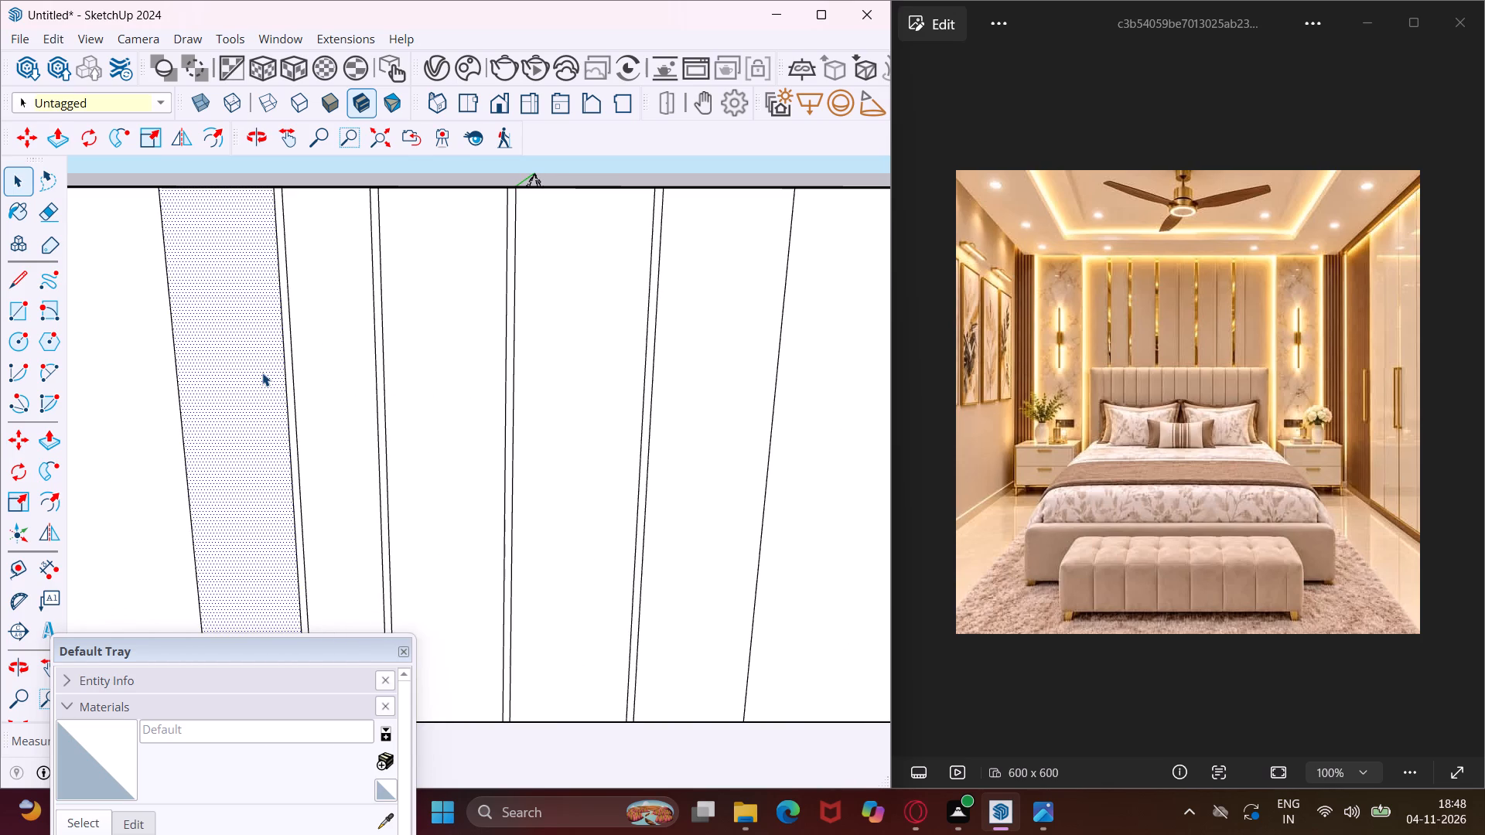
key("p")
left_click(262, 373)
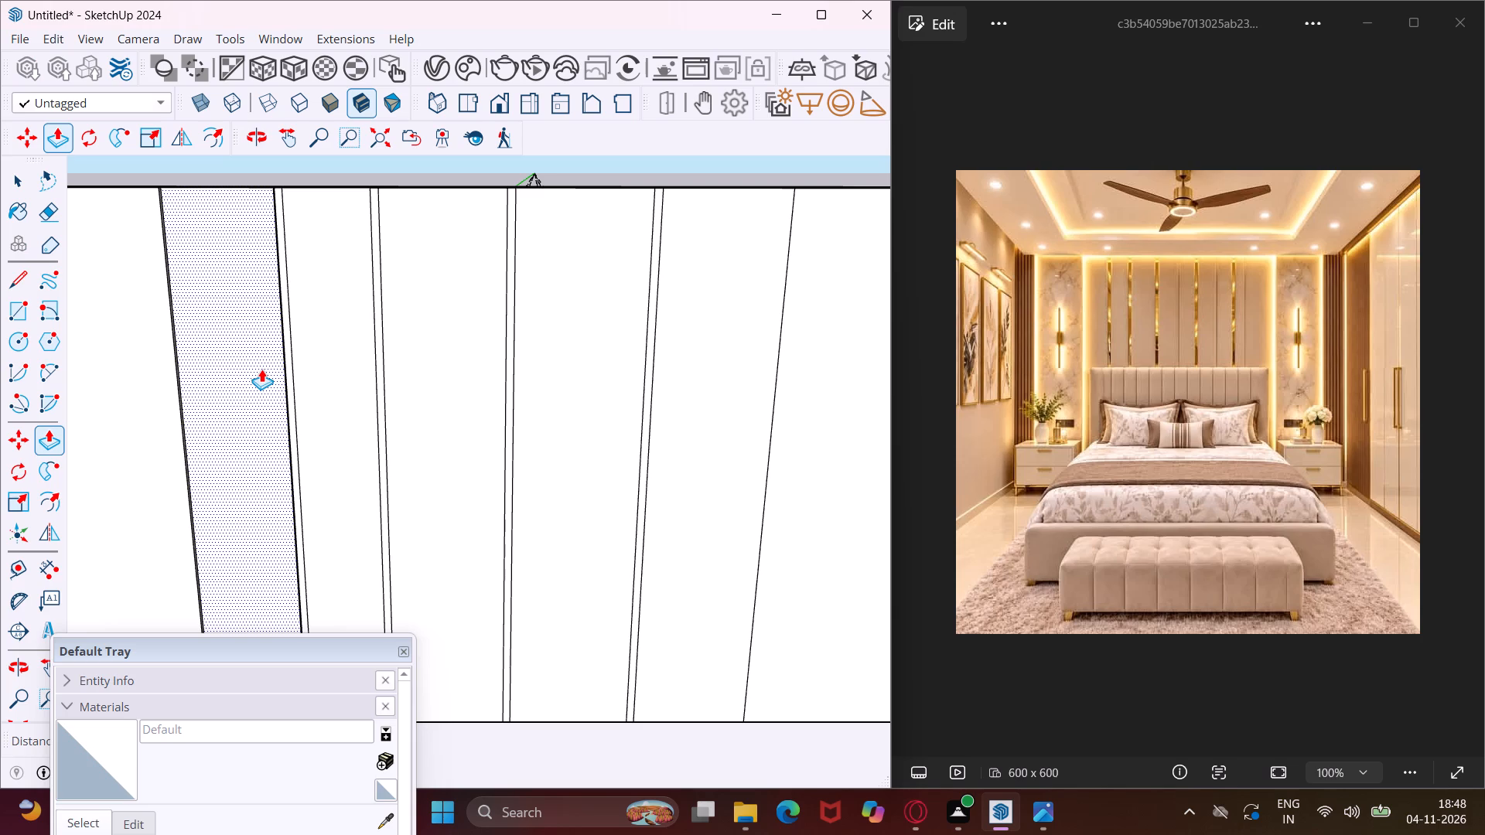
left_click(261, 369)
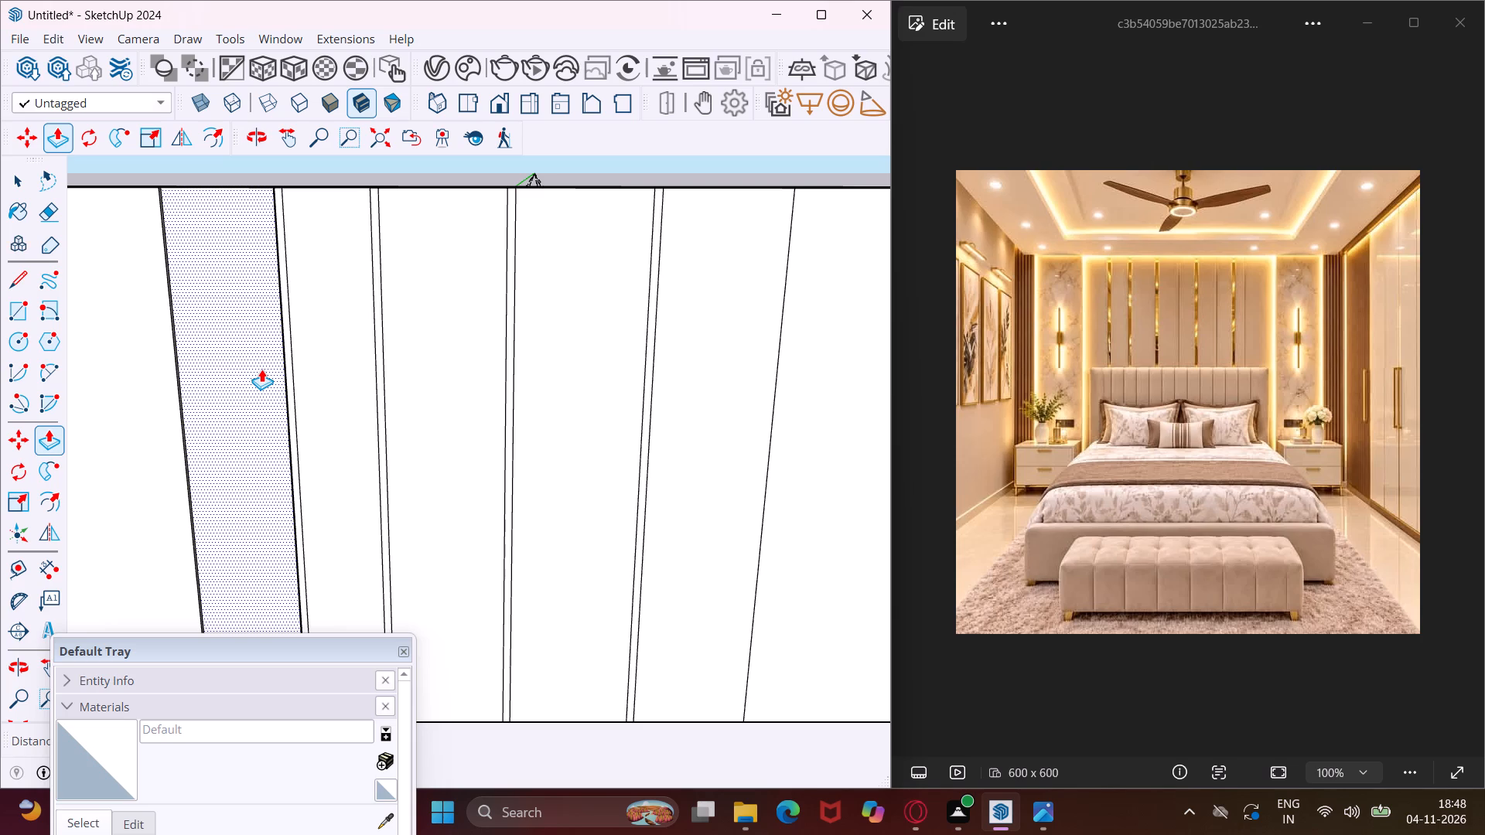
Push/Pull the four remaining wide panel strips out from the back wall by the same distance as the first strip.
key("Escape")
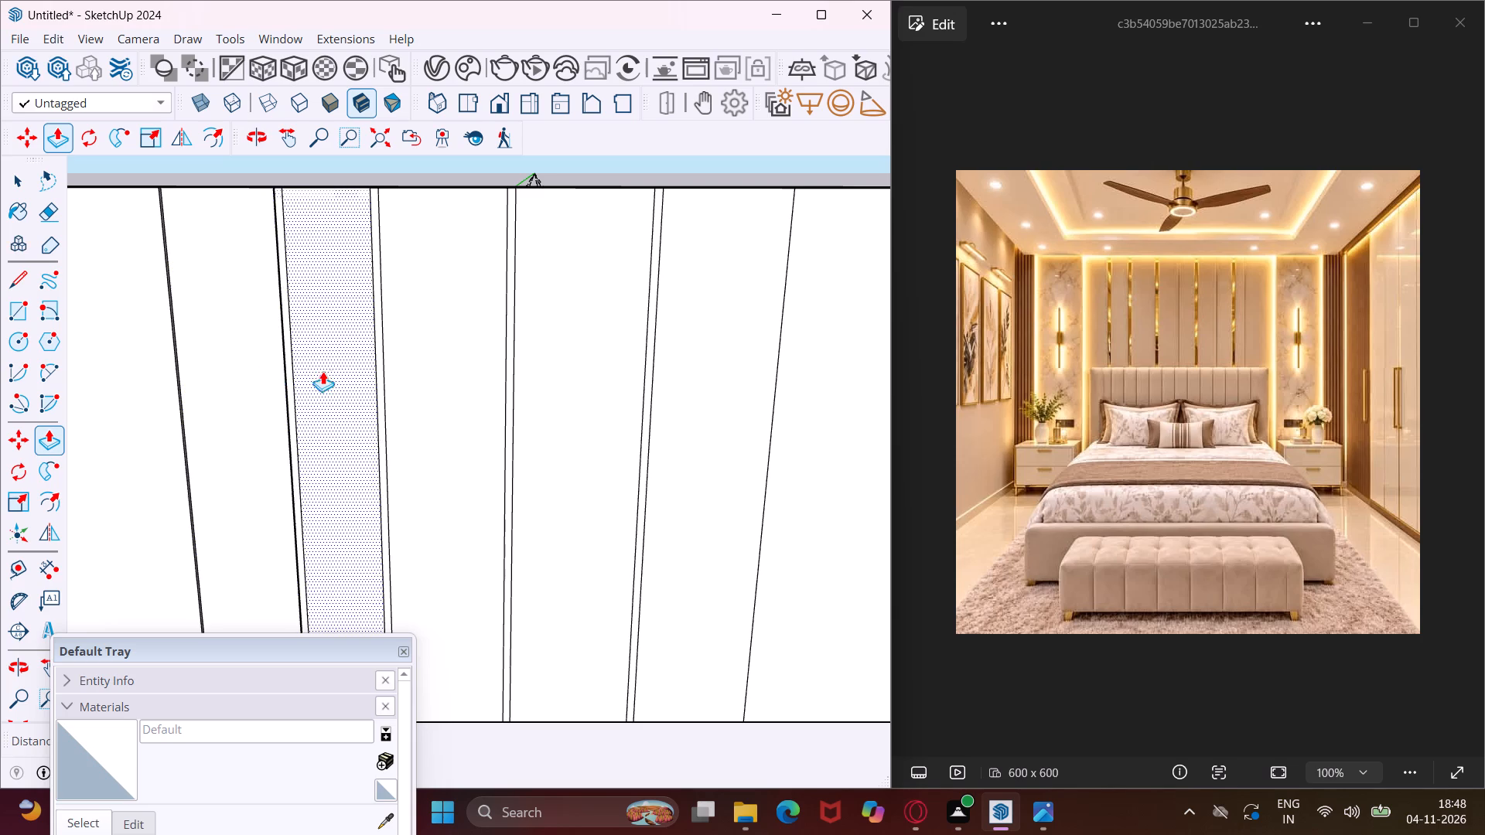
scroll(330, 370, "down", 1)
scroll(330, 370, "up", 4)
double_click(330, 370)
double_click(479, 404)
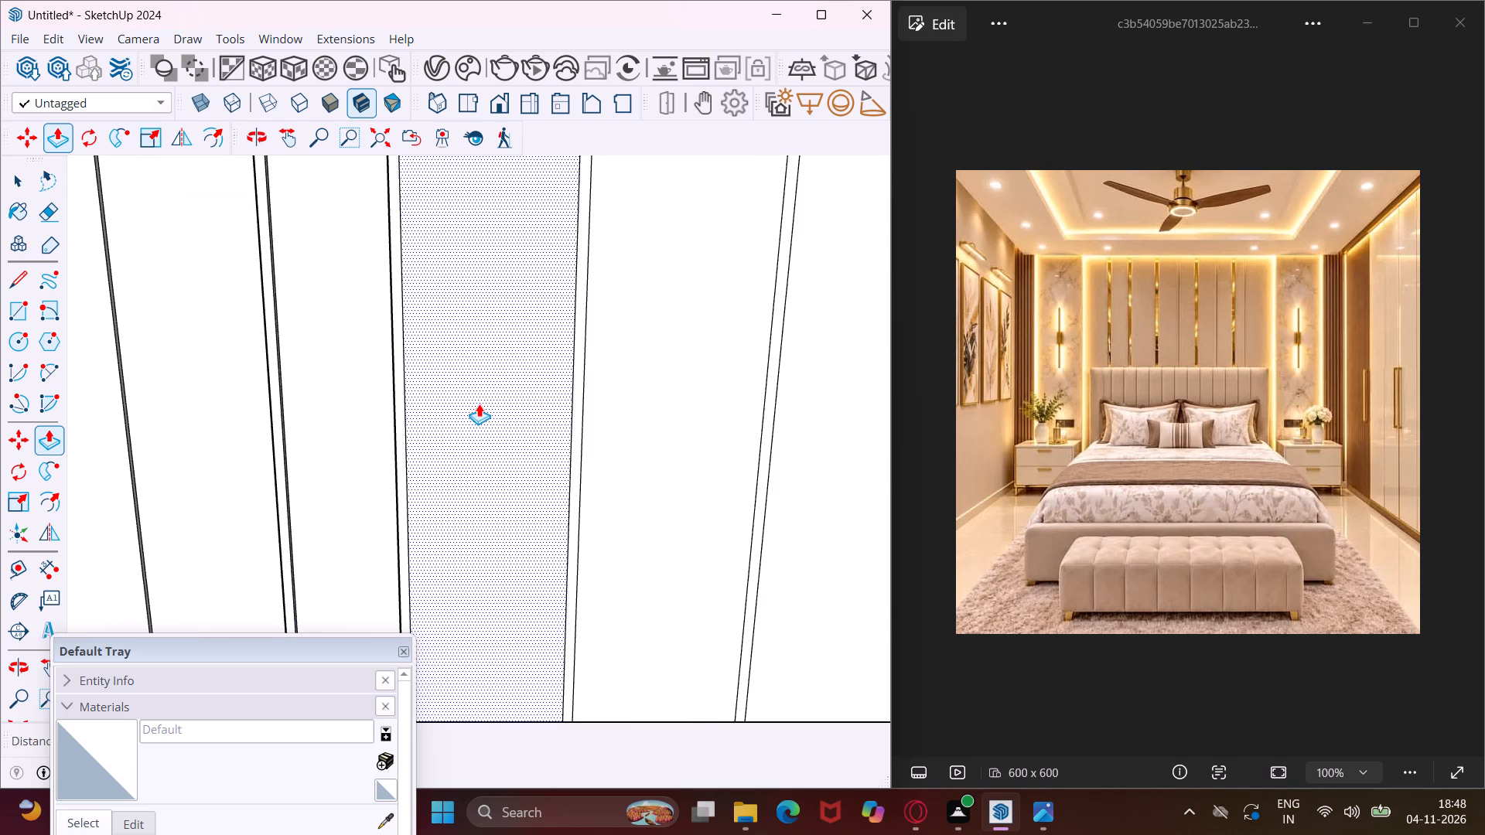
middle_click_drag(479, 404, 423, 594)
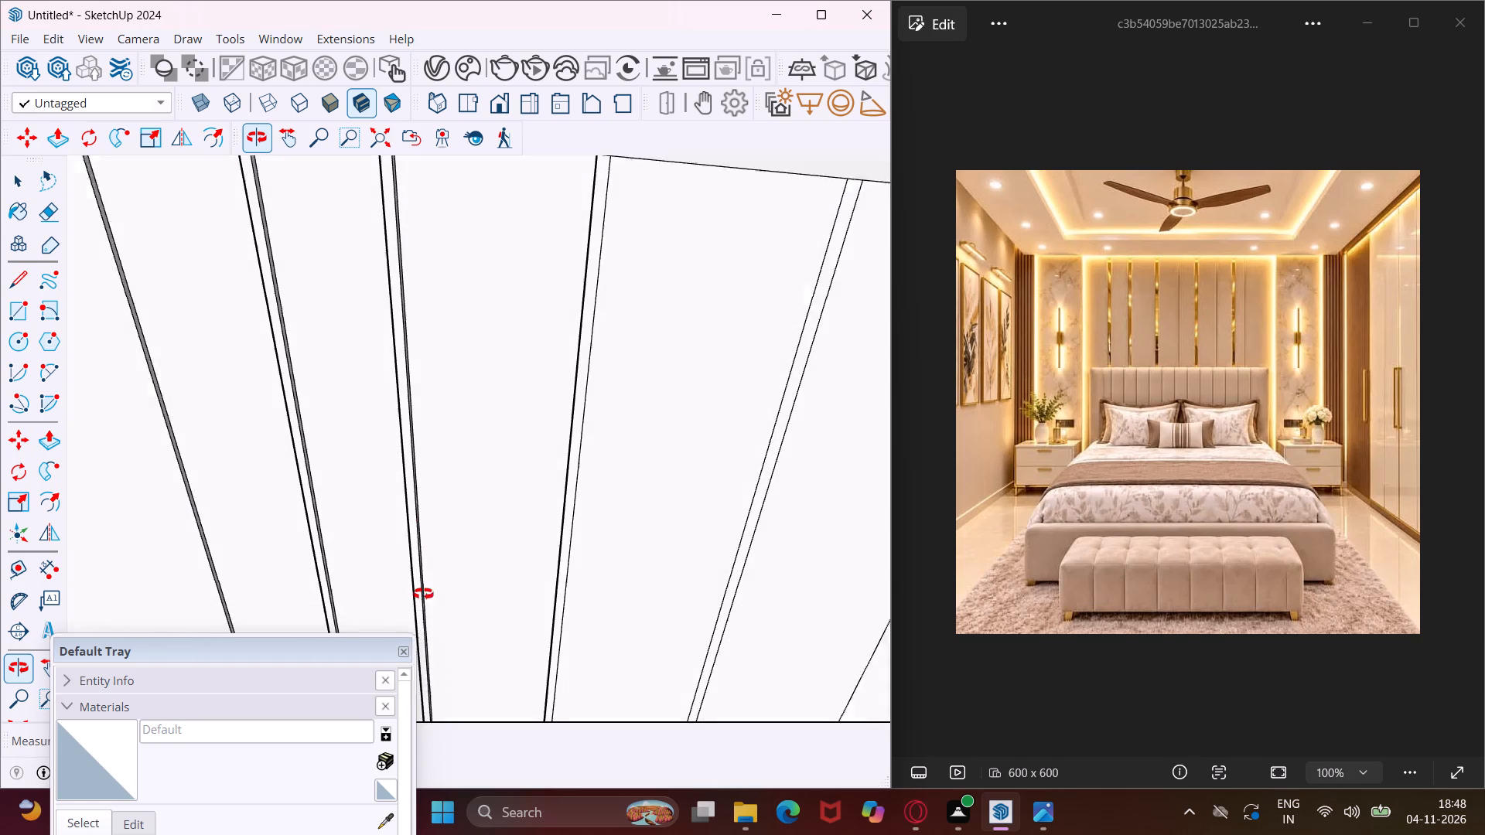
middle_click_drag(423, 594, 433, 612)
scroll(487, 578, "down", 2)
double_click(657, 481)
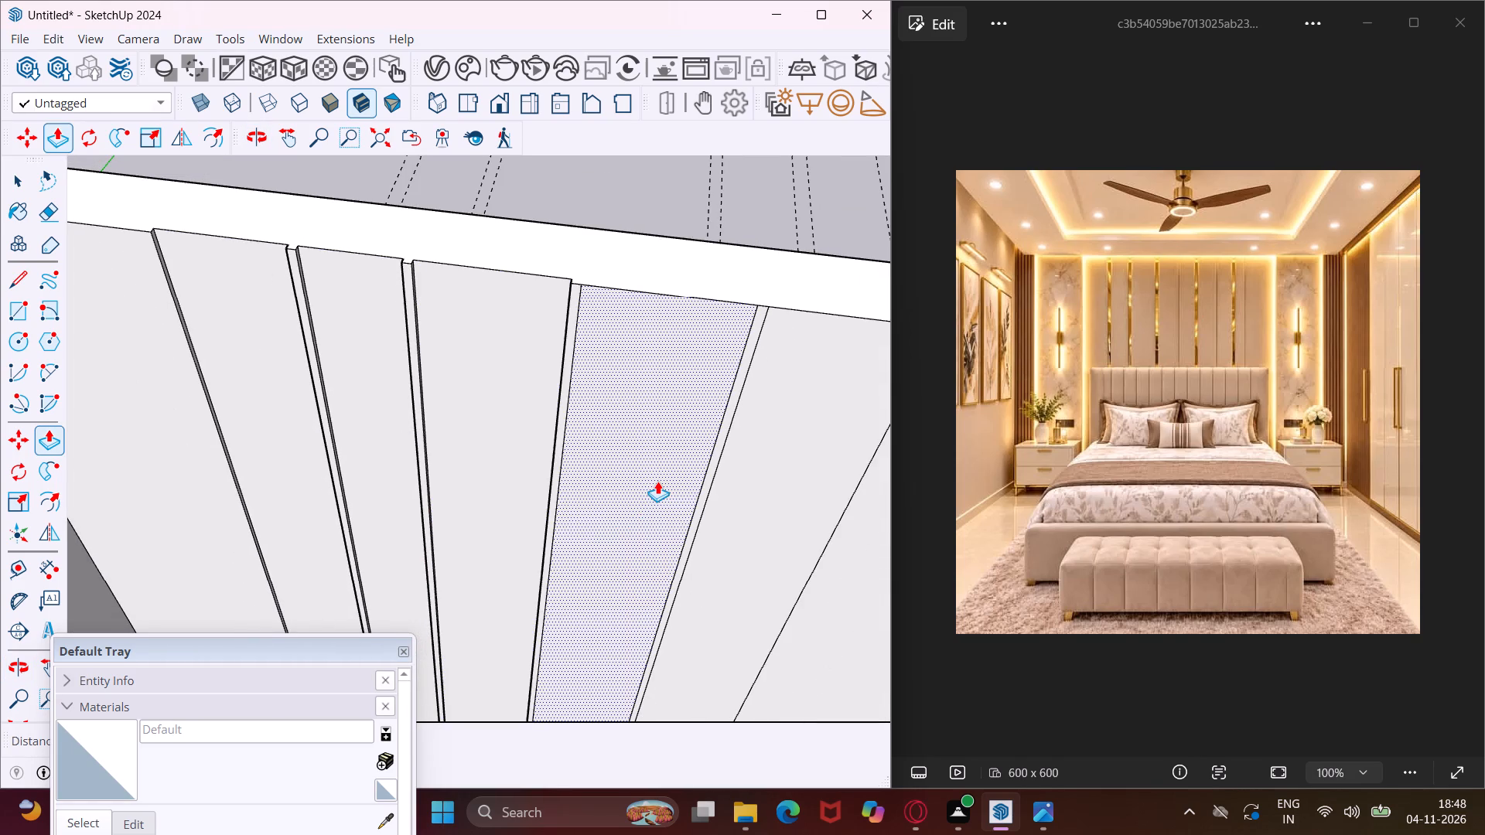
double_click(790, 473)
scroll(398, 479, "down", 4)
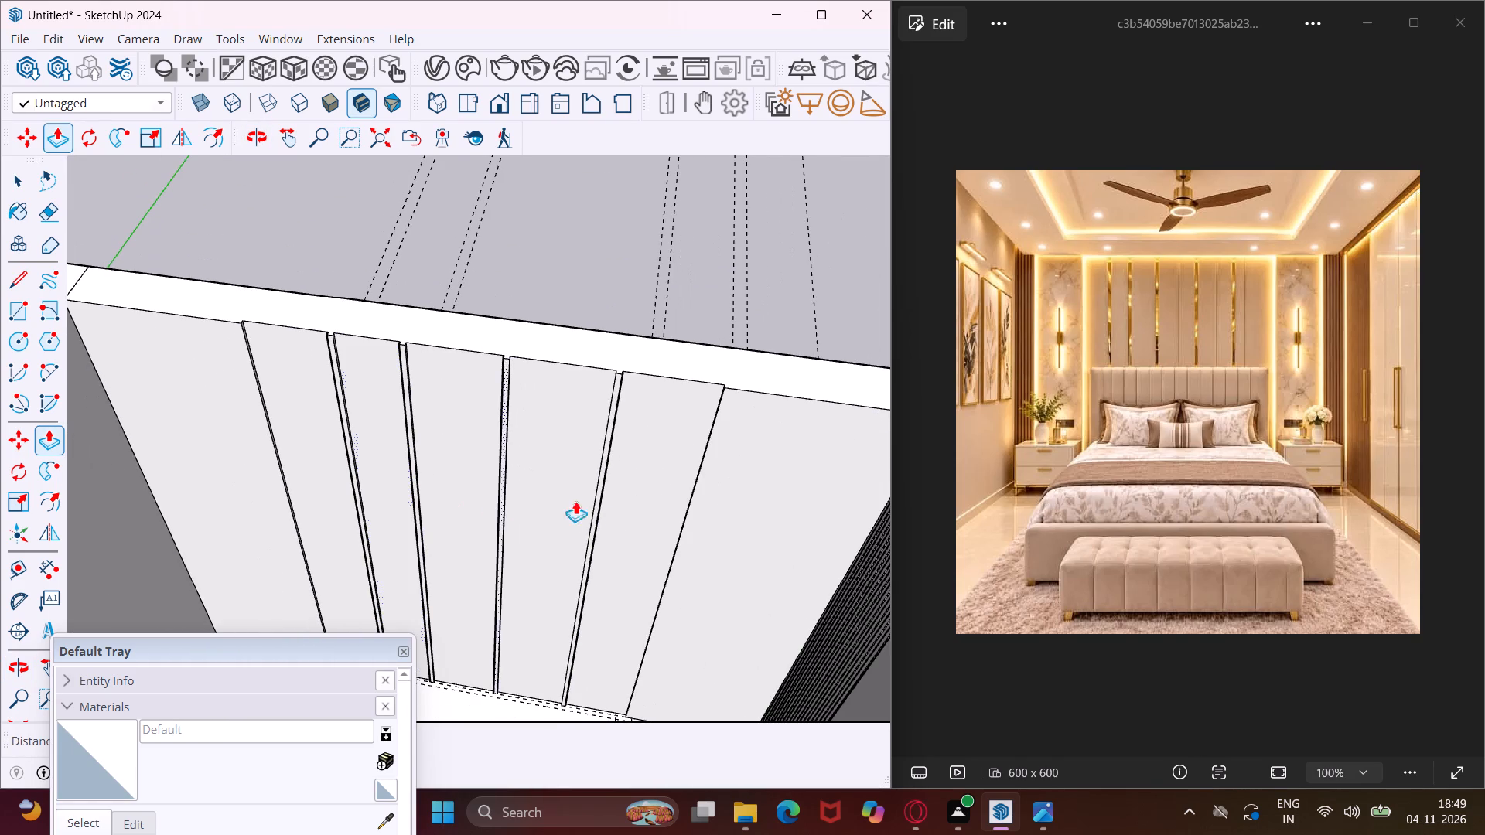
key("Escape")
key("space")
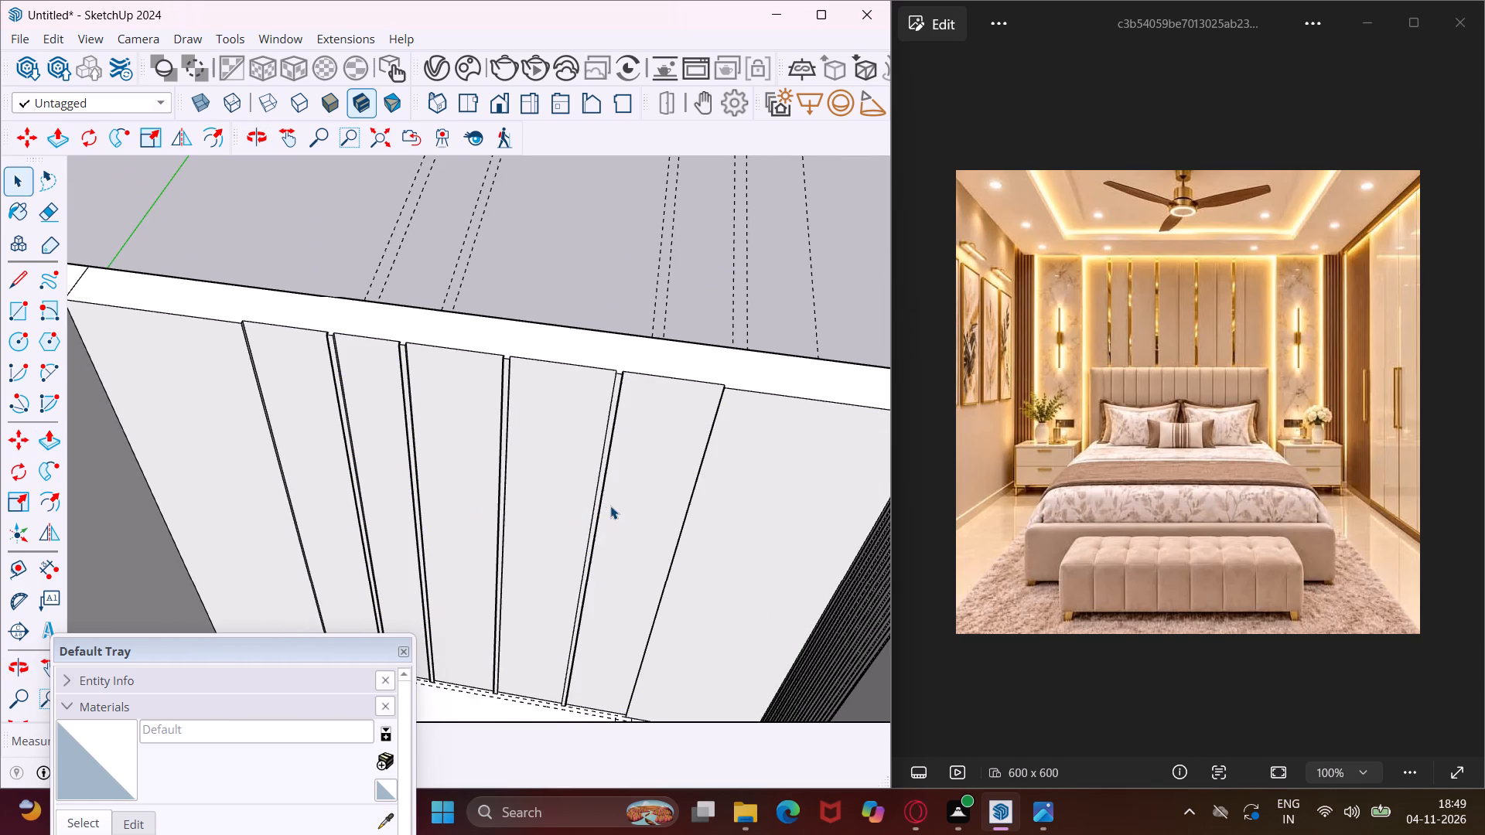
Draw a vertical line from the bottom-edge midpoint to the top edge of the middle wide panel strip.
middle_click_drag(609, 499, 613, 430)
scroll(613, 430, "down", 3)
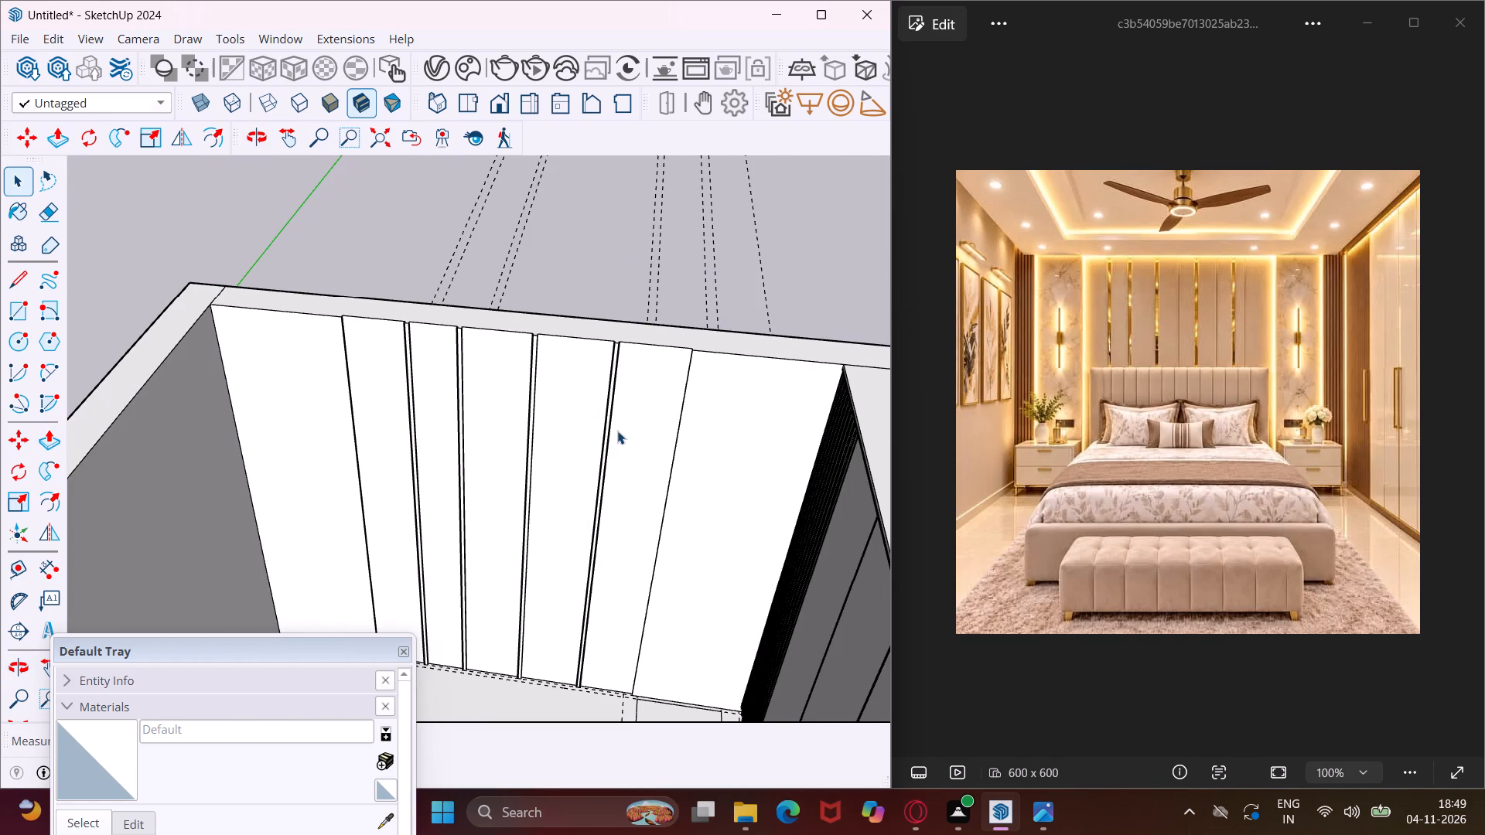
left_click(11, 274)
middle_click_drag(533, 592, 551, 530)
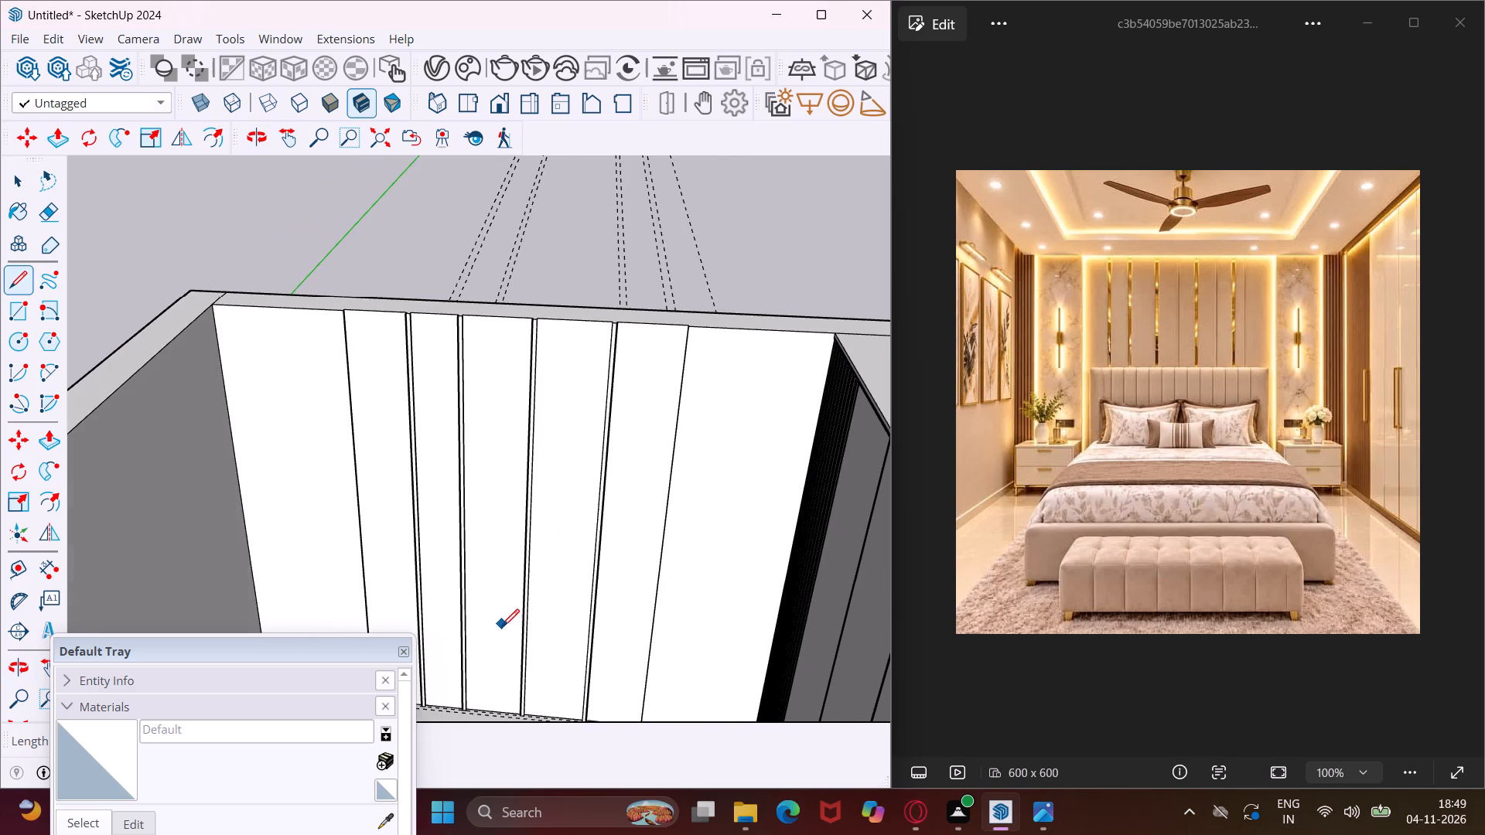
scroll(502, 626, "down", 2)
scroll(492, 702, "up", 6)
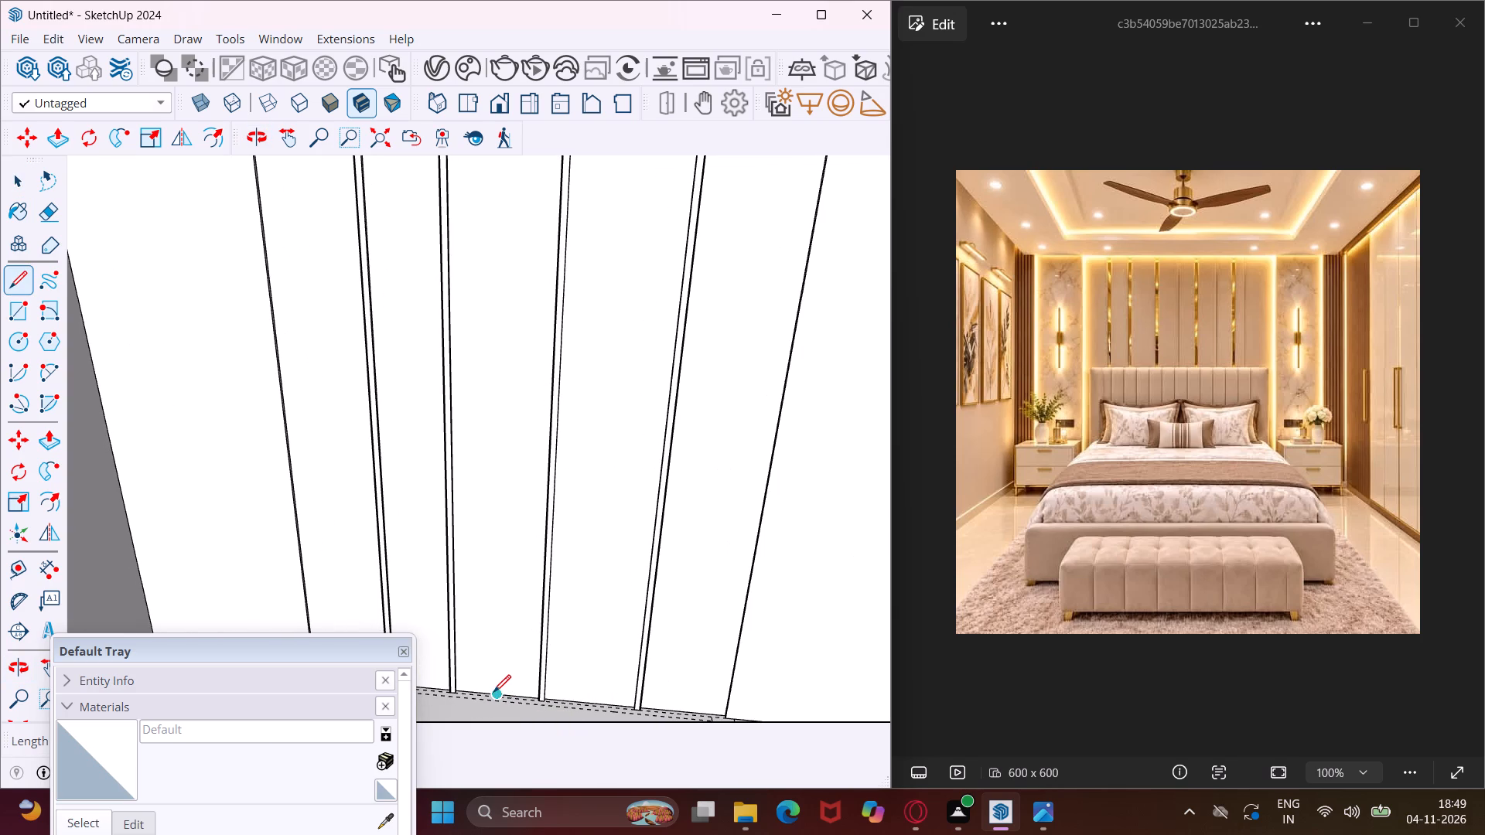
scroll(493, 686, "up", 3)
left_click(501, 696)
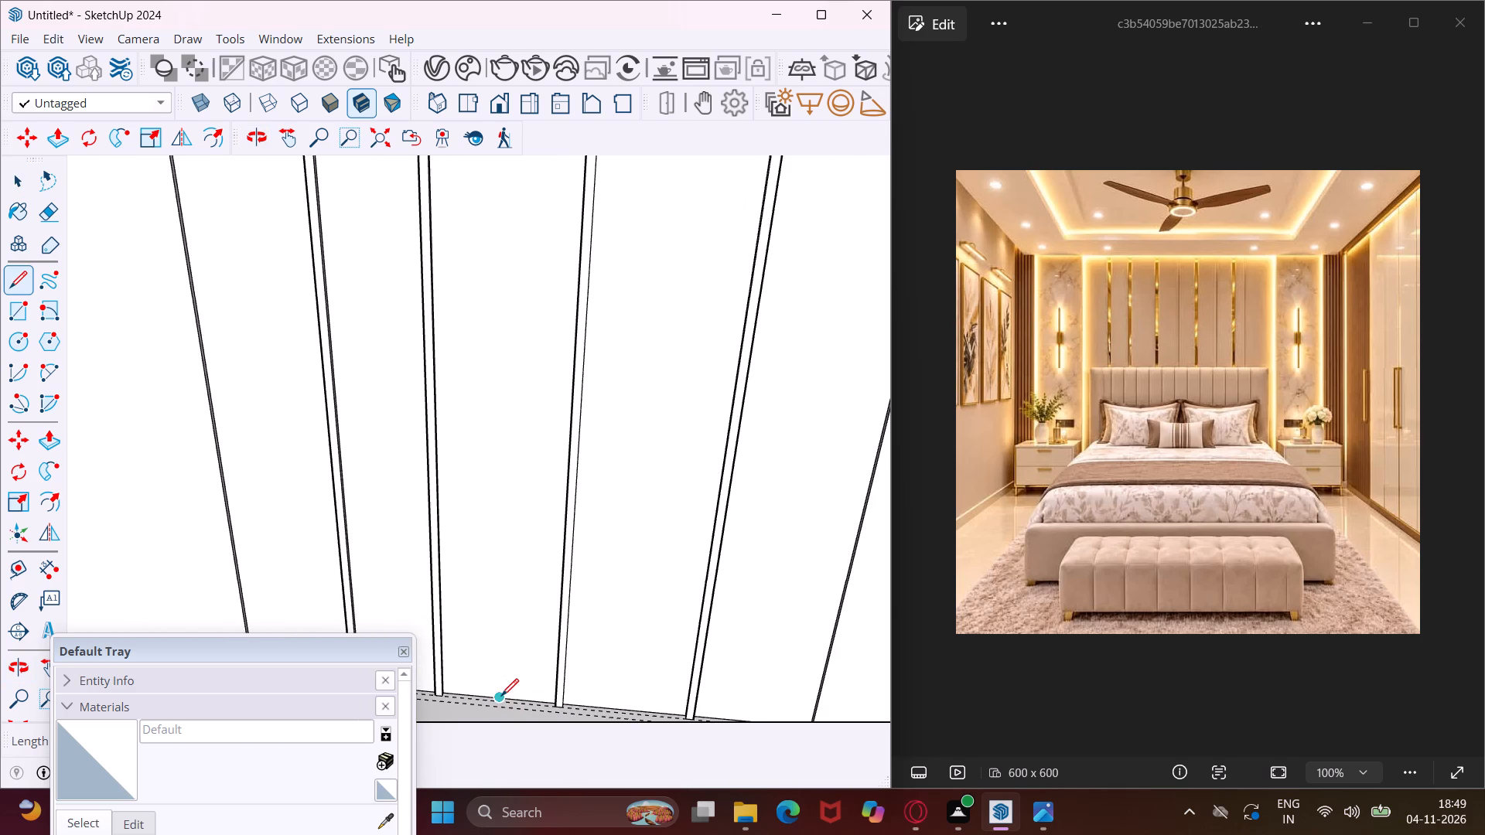
scroll(512, 618, "down", 9)
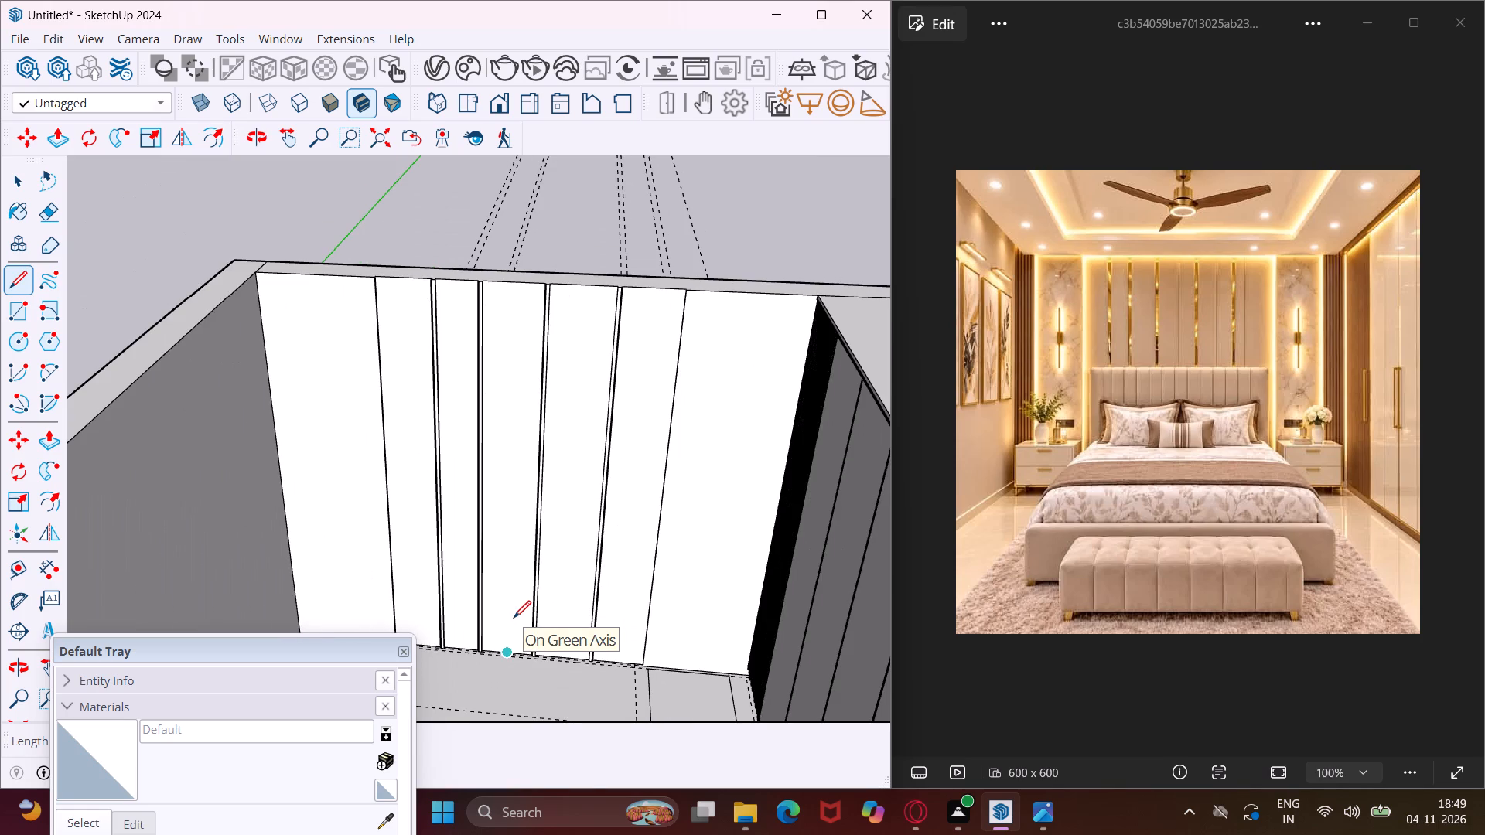
left_click(509, 284)
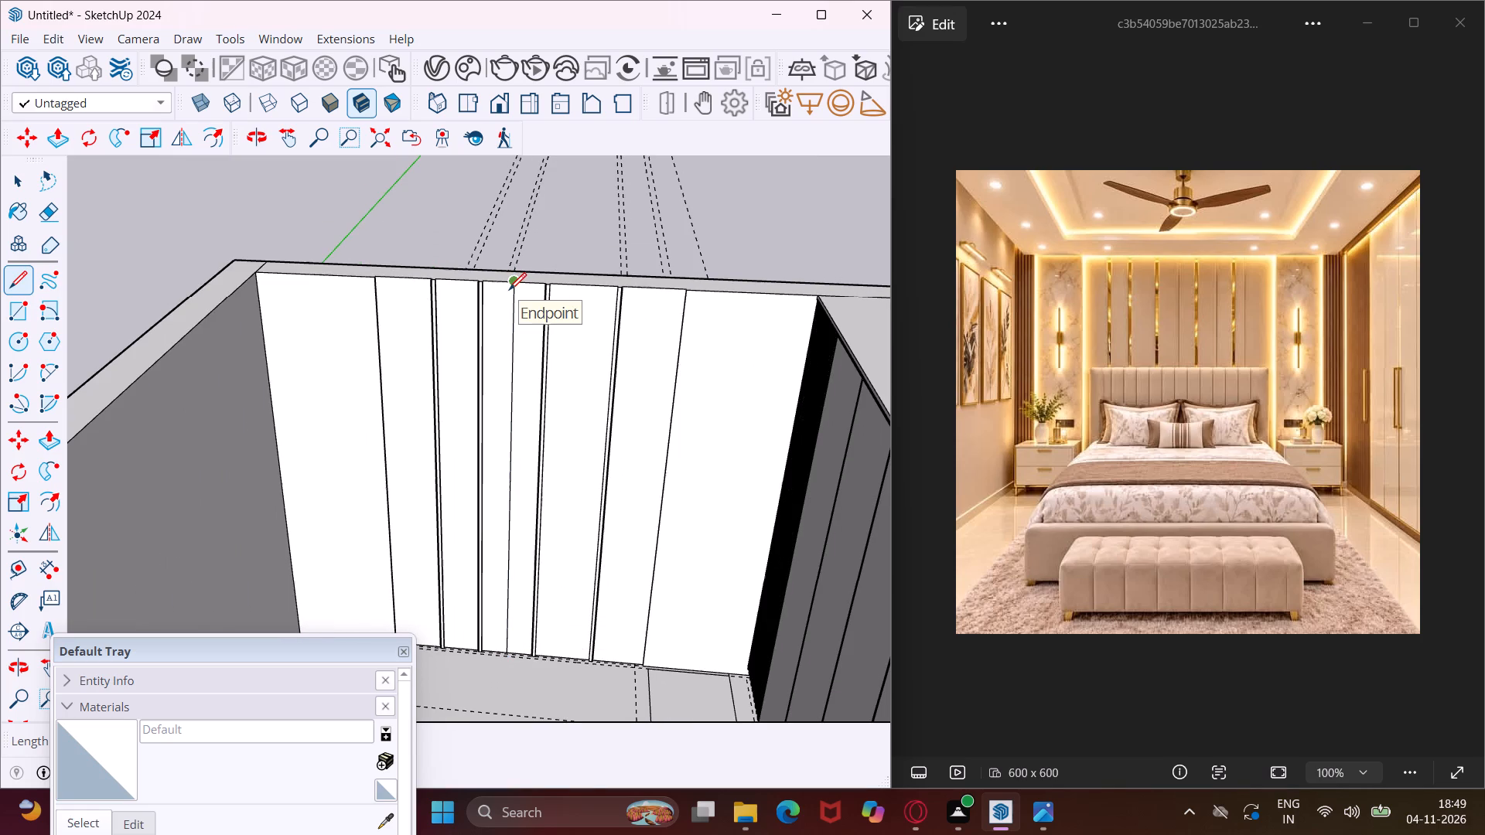
key("Escape")
key("space")
Copy the middle strip's vertical centre line 0.4" along the red axis toward the wardrobe to form a thin band.
scroll(509, 291, "up", 8)
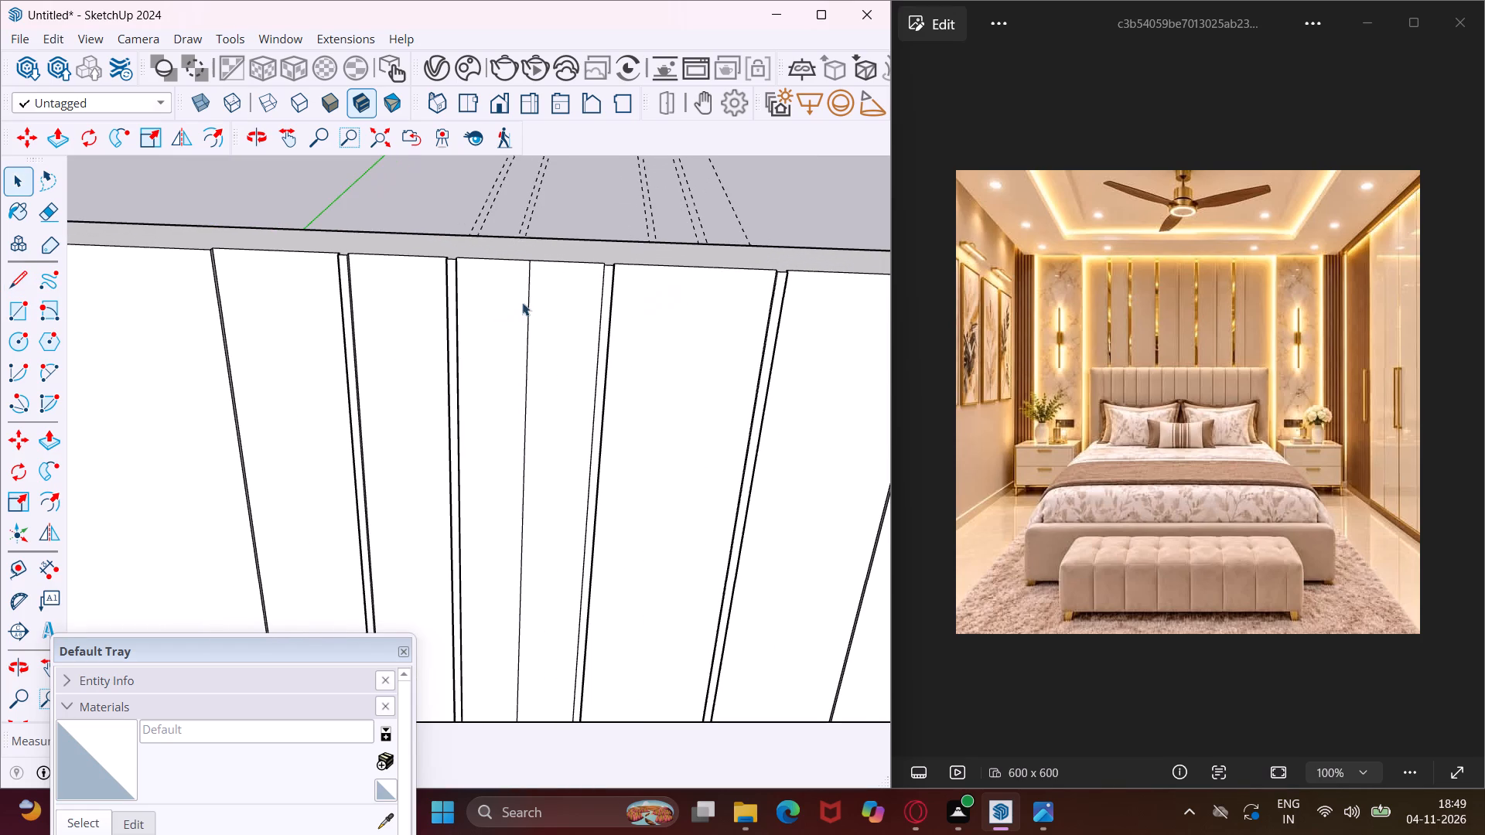
left_click(531, 277)
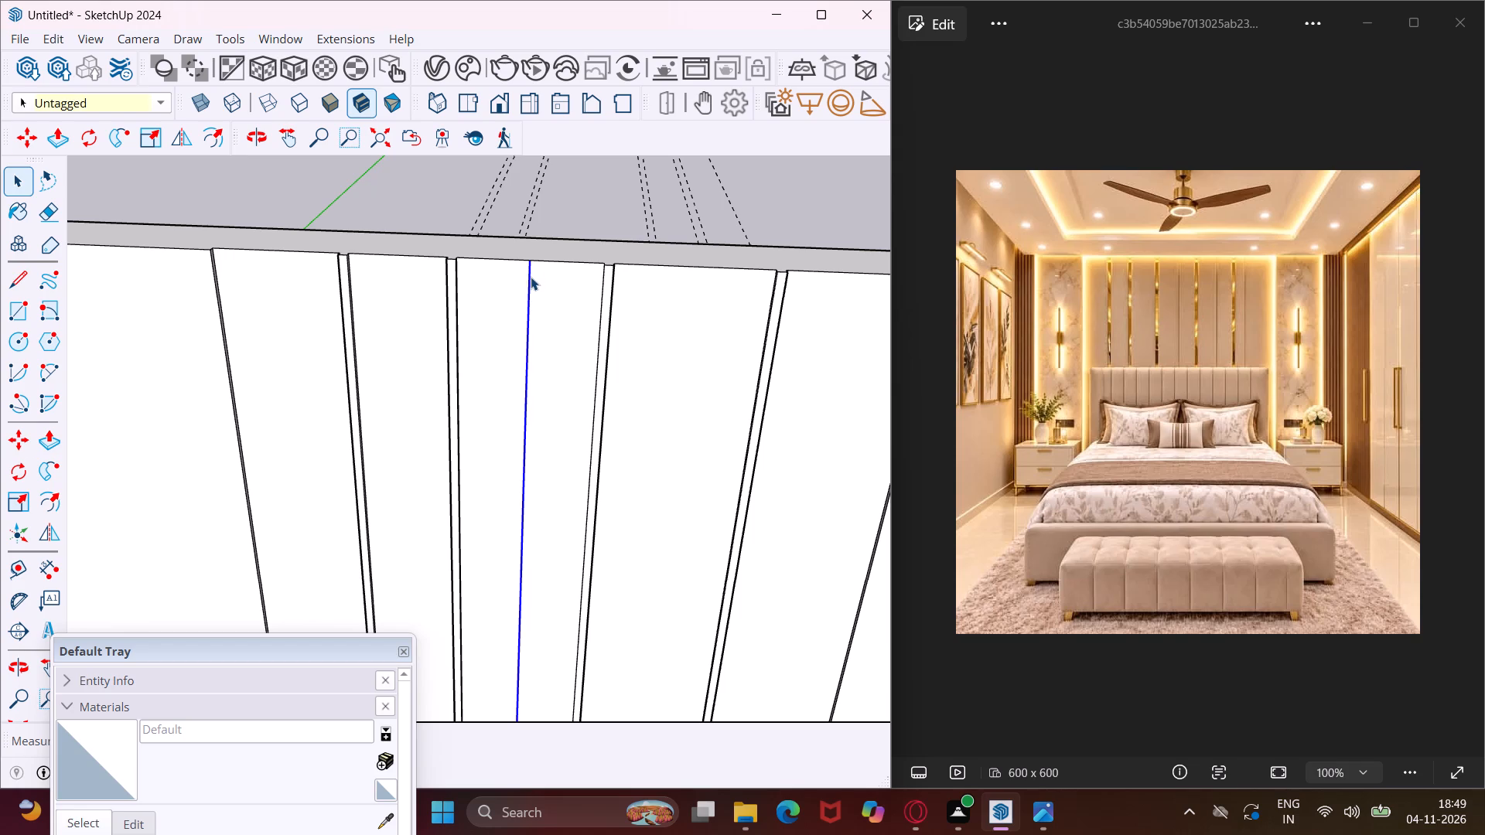
key("m")
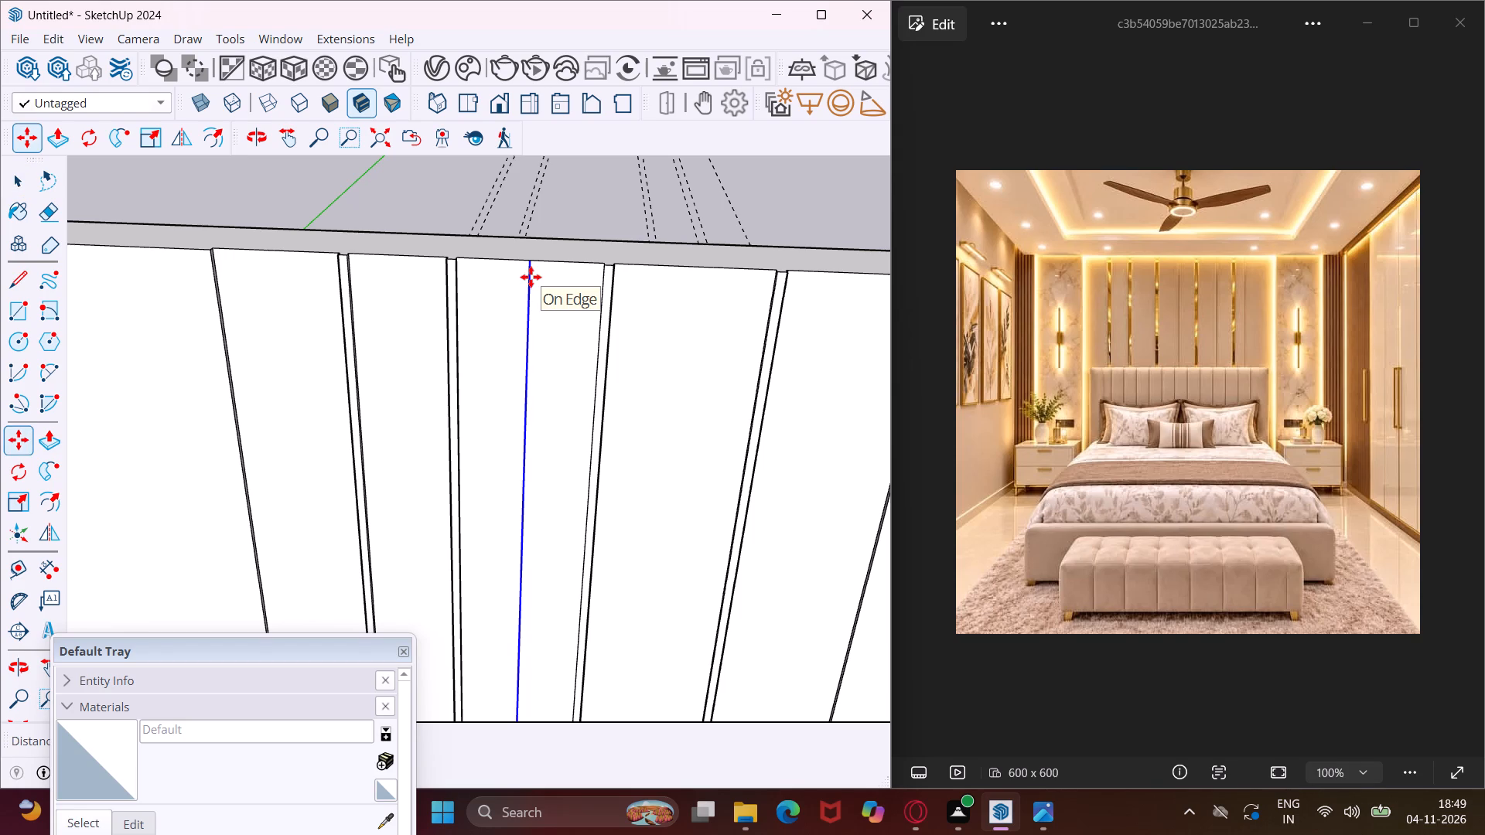
key("Escape")
key("space")
scroll(531, 270, "up", 10)
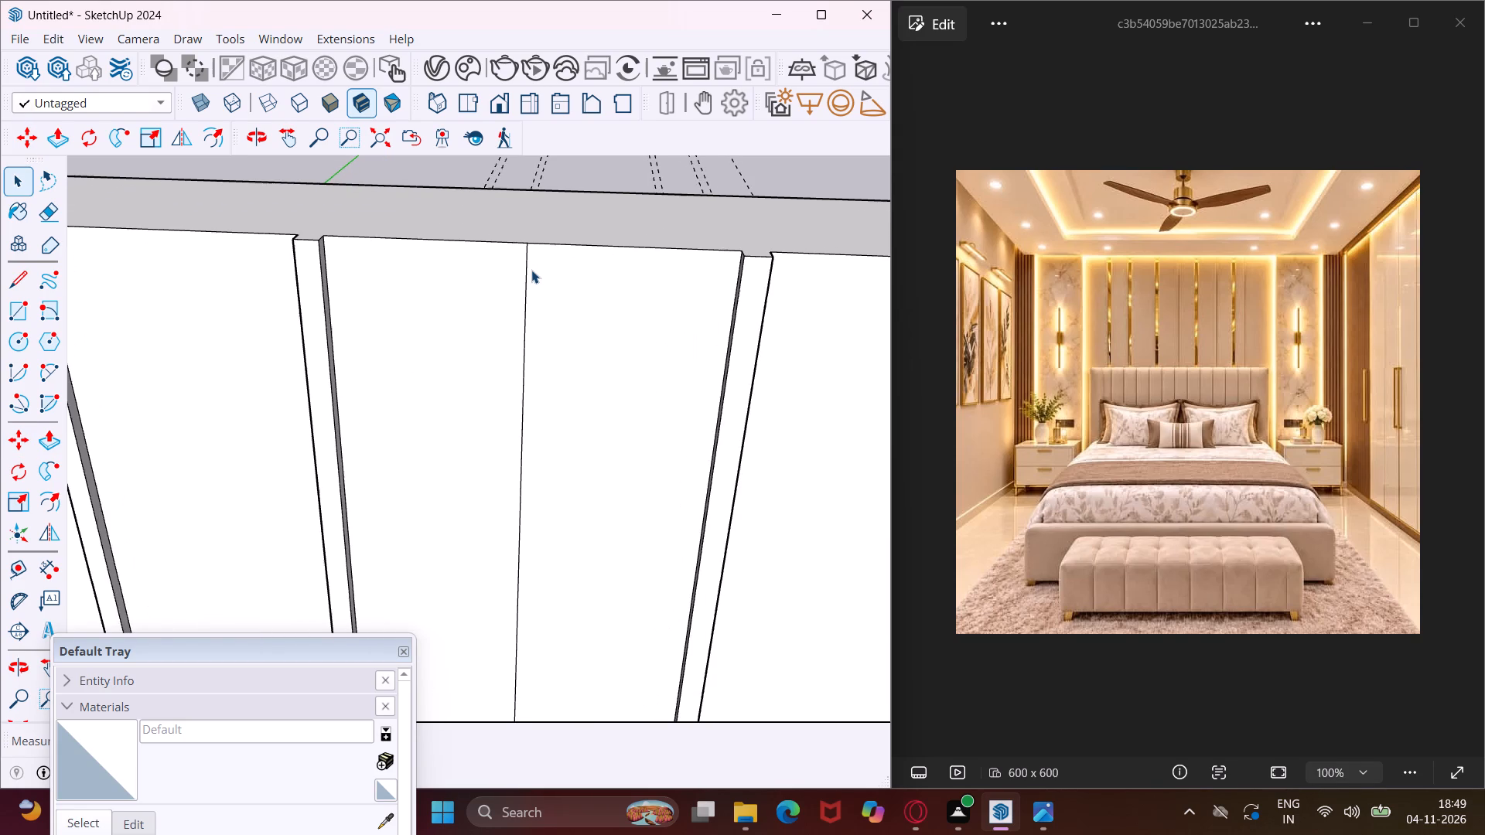
left_click(524, 264)
key("m")
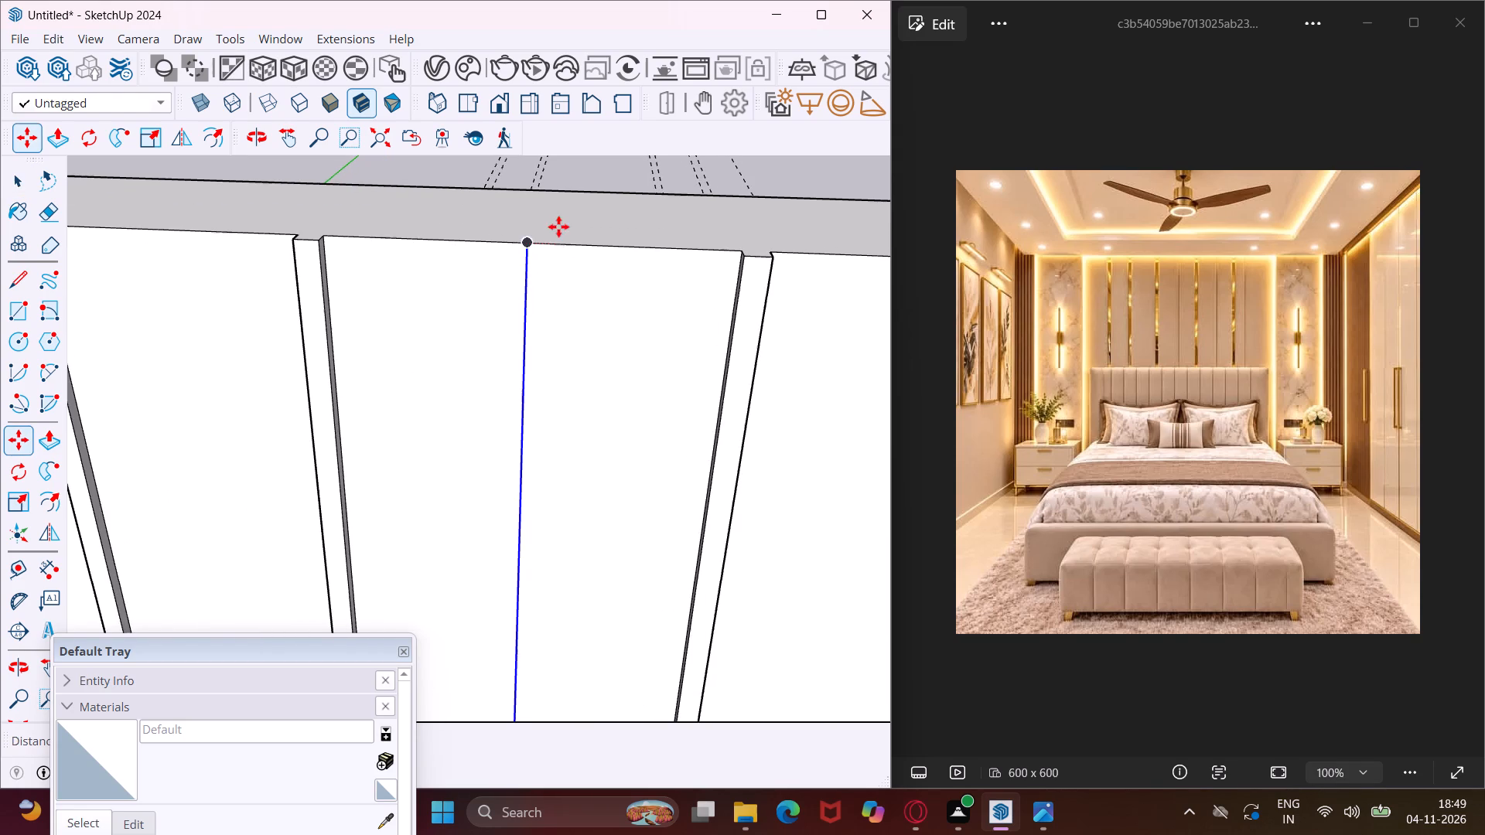
scroll(526, 242, "up", 5)
left_click(526, 242)
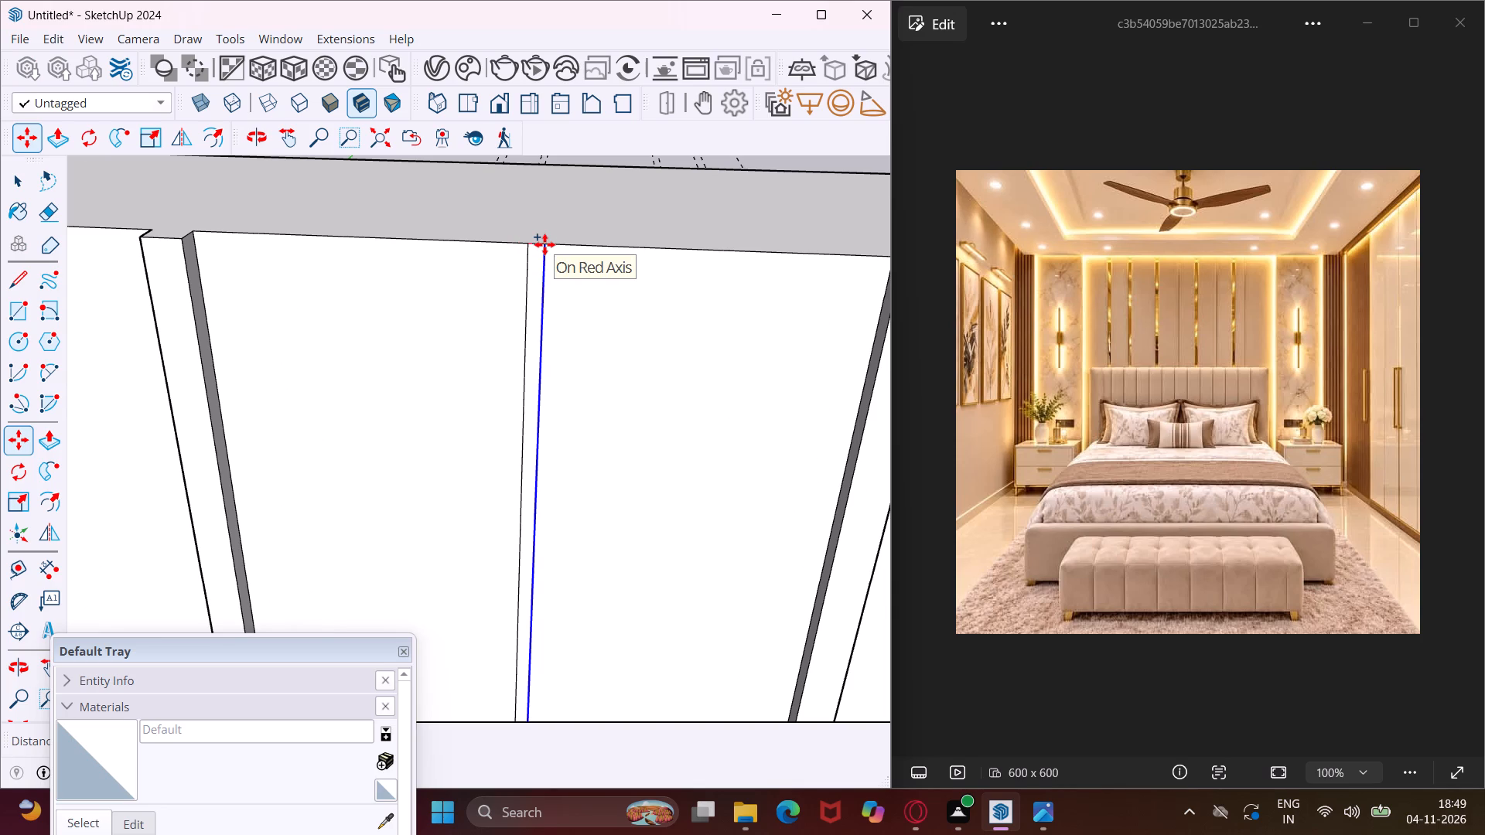
type(".4\"")
key("Return")
scroll(534, 244, "down", 1)
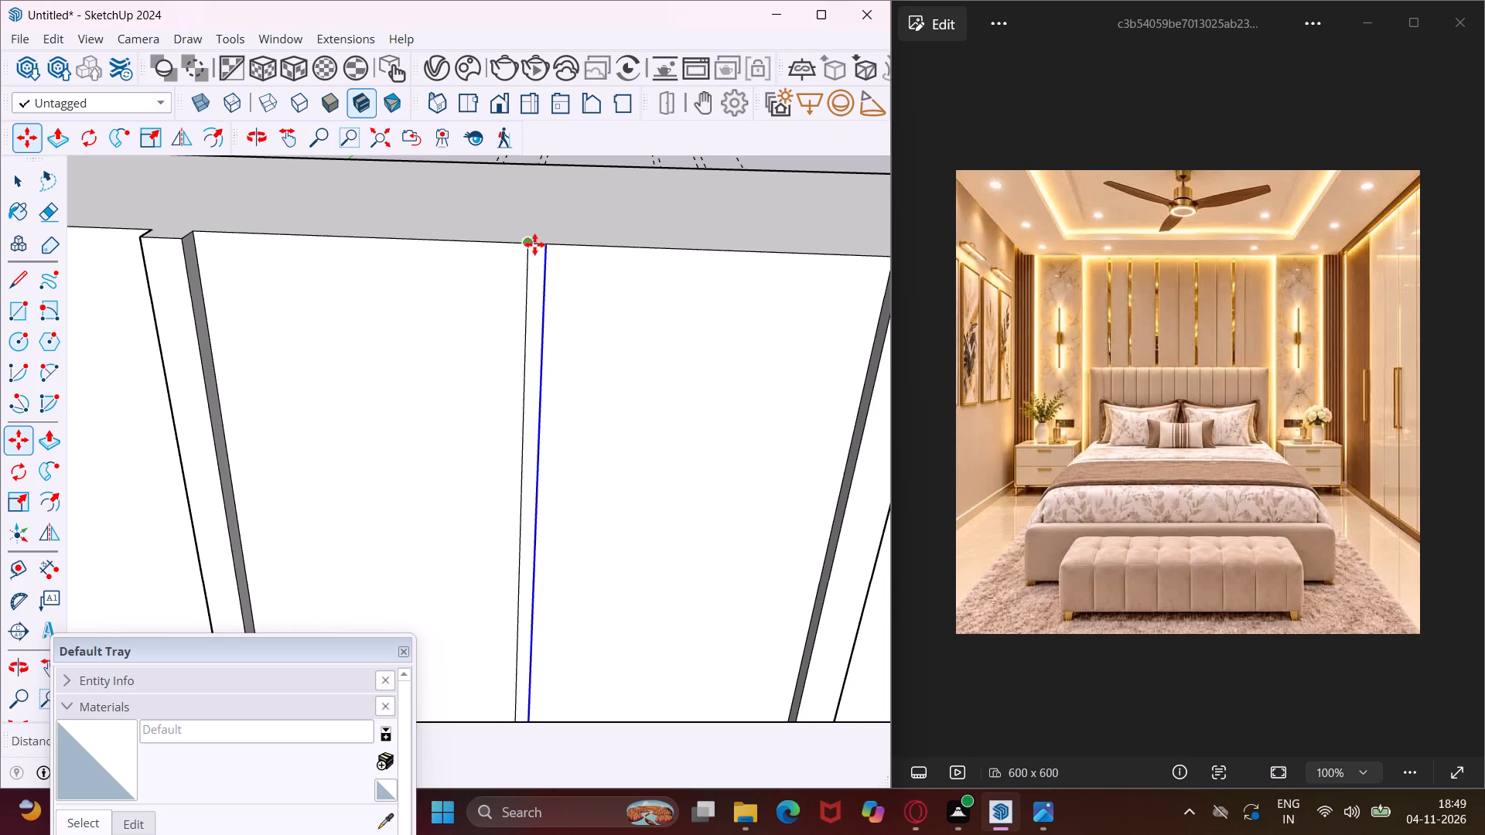
scroll(534, 244, "down", 4)
scroll(442, 278, "down", 6)
key("Escape")
key("space")
Copy the thin band from the middle strip along the red axis to the centre of the adjacent strip toward the wardrobe.
scroll(497, 266, "up", 4)
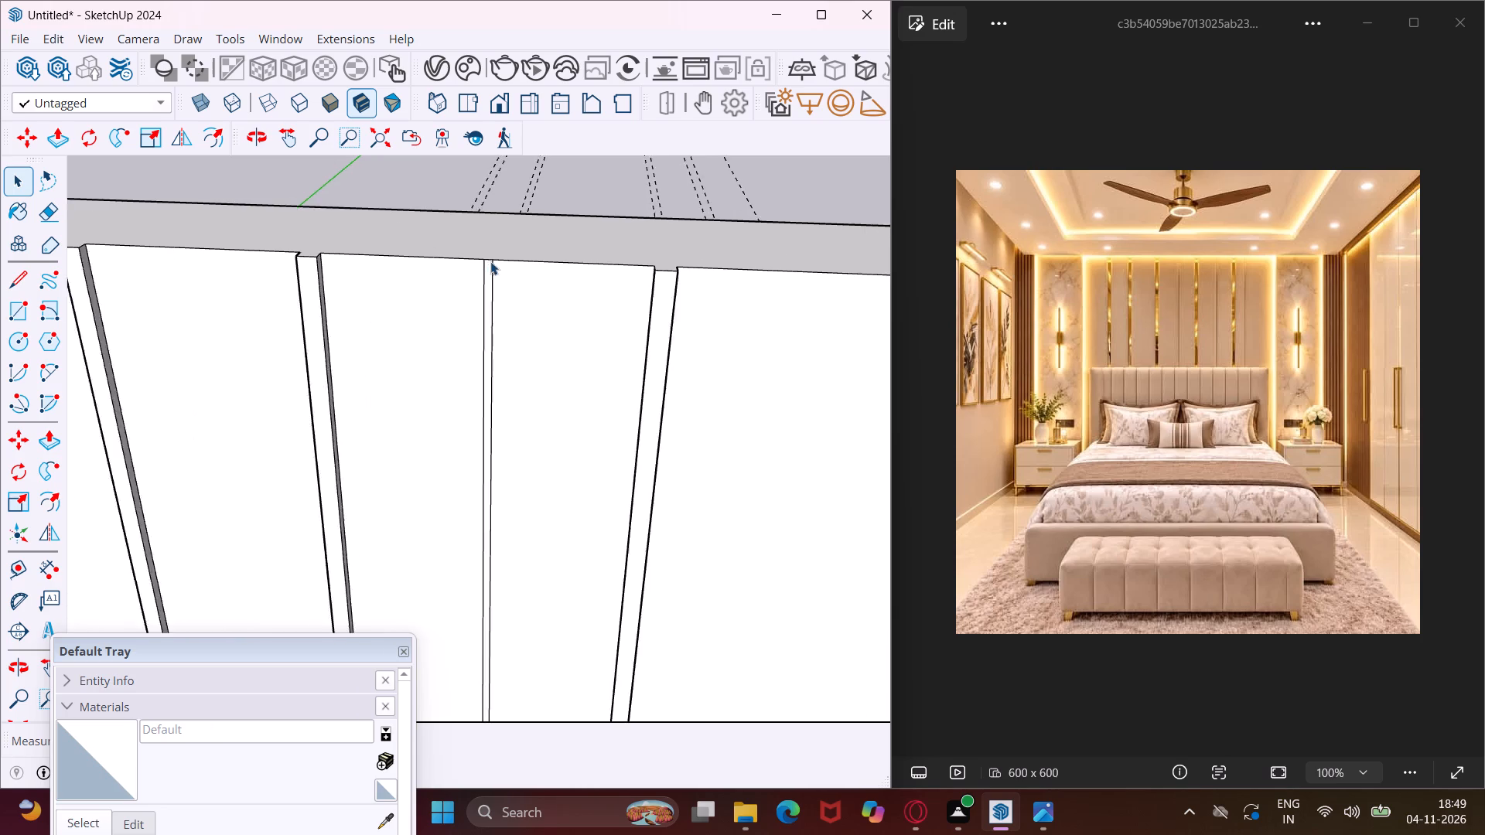
scroll(490, 261, "up", 3)
left_click(490, 274)
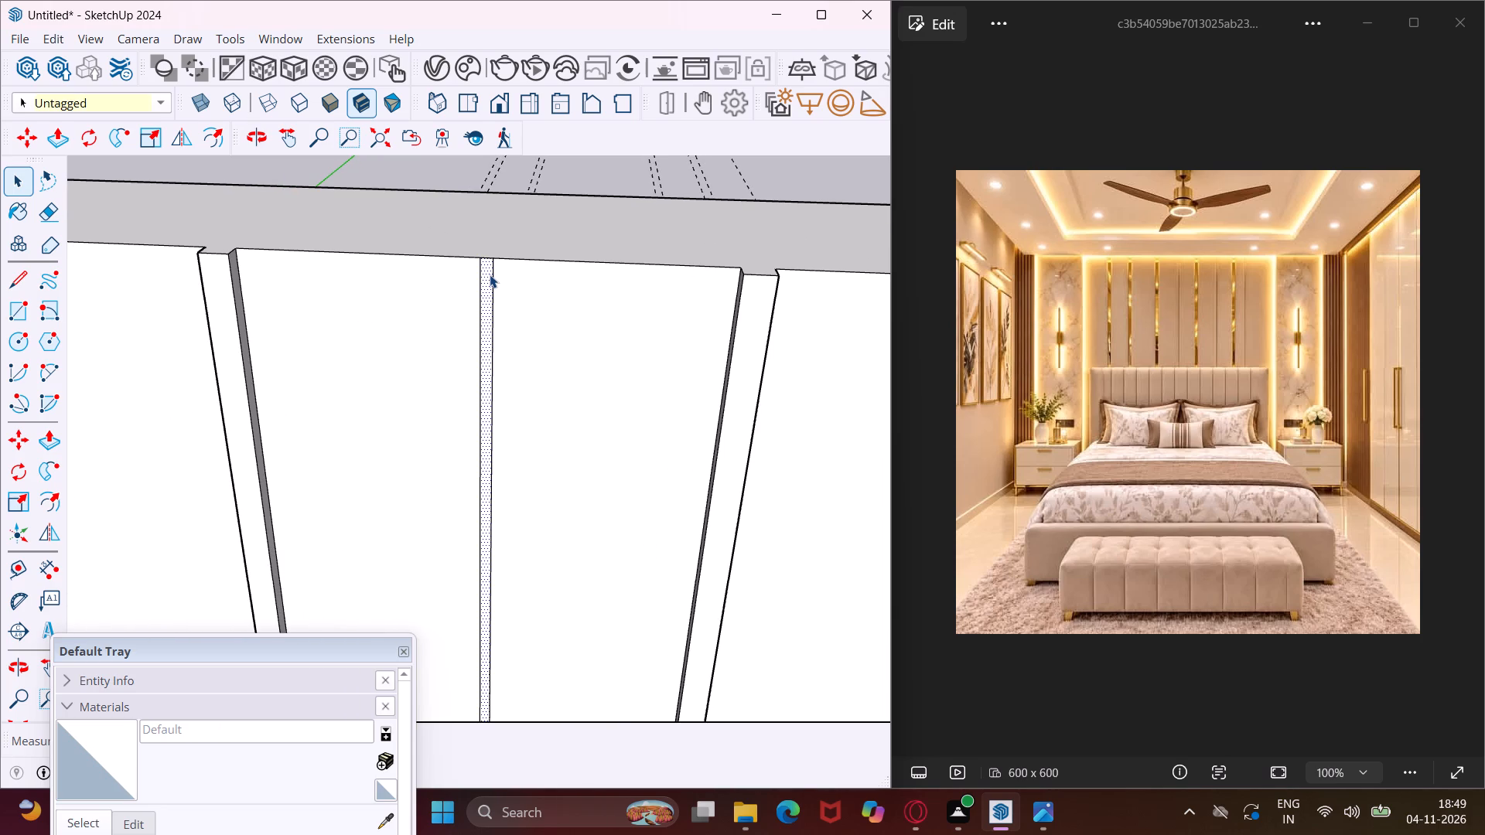
key("m")
scroll(490, 259, "up", 3)
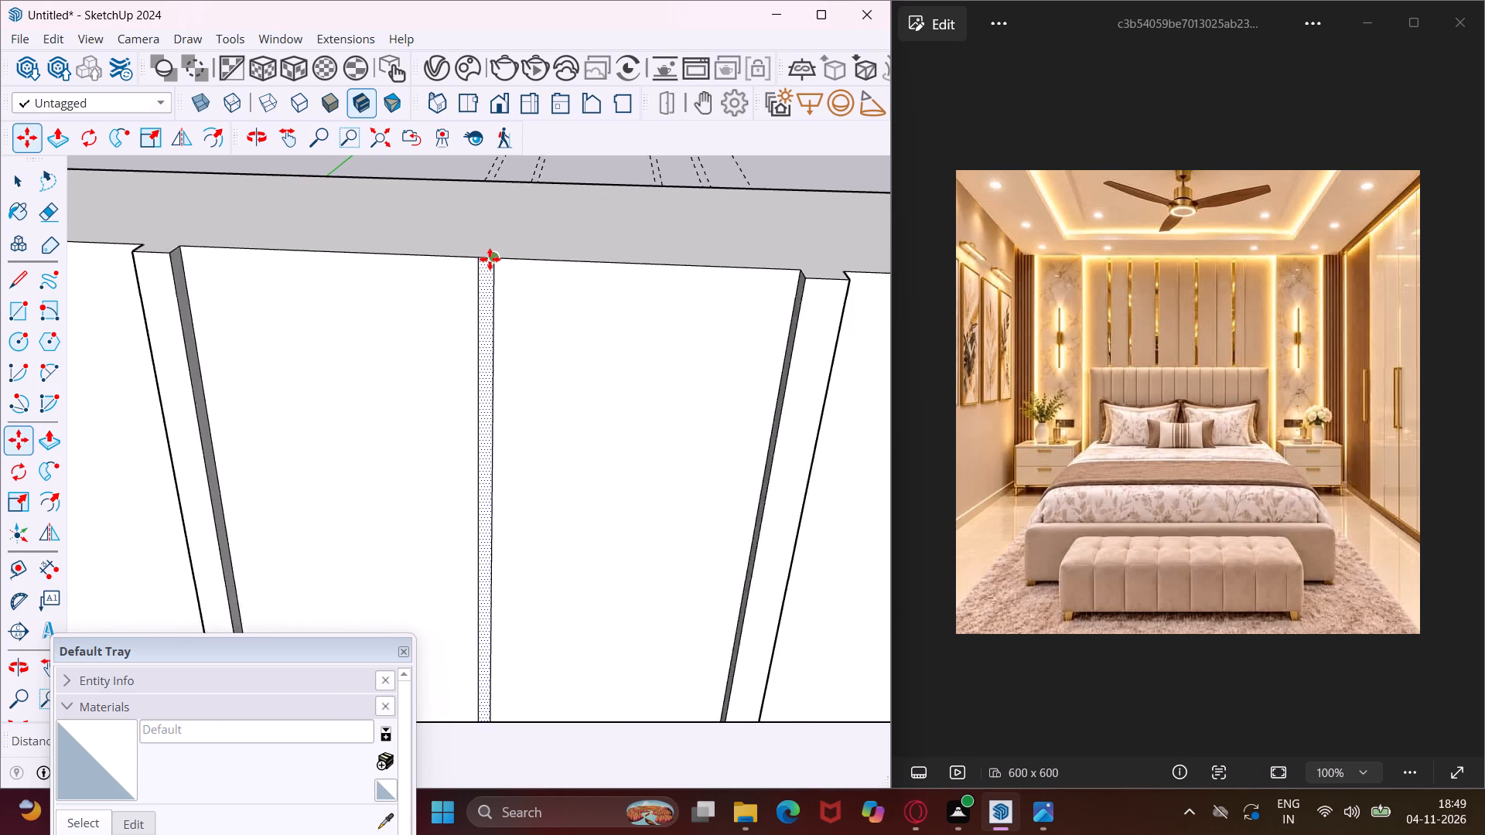
left_click(494, 258)
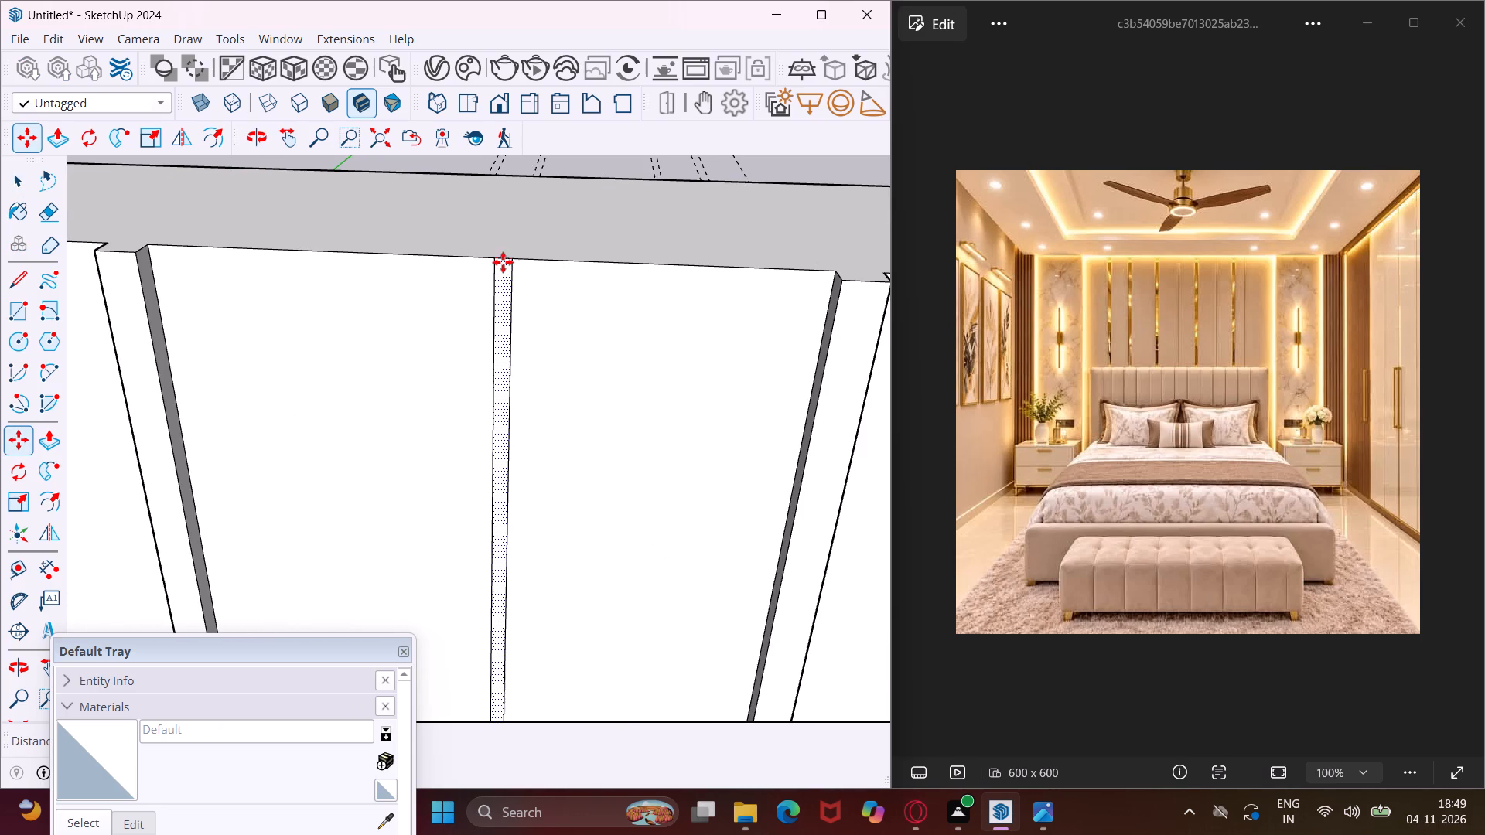
scroll(504, 263, "down", 10)
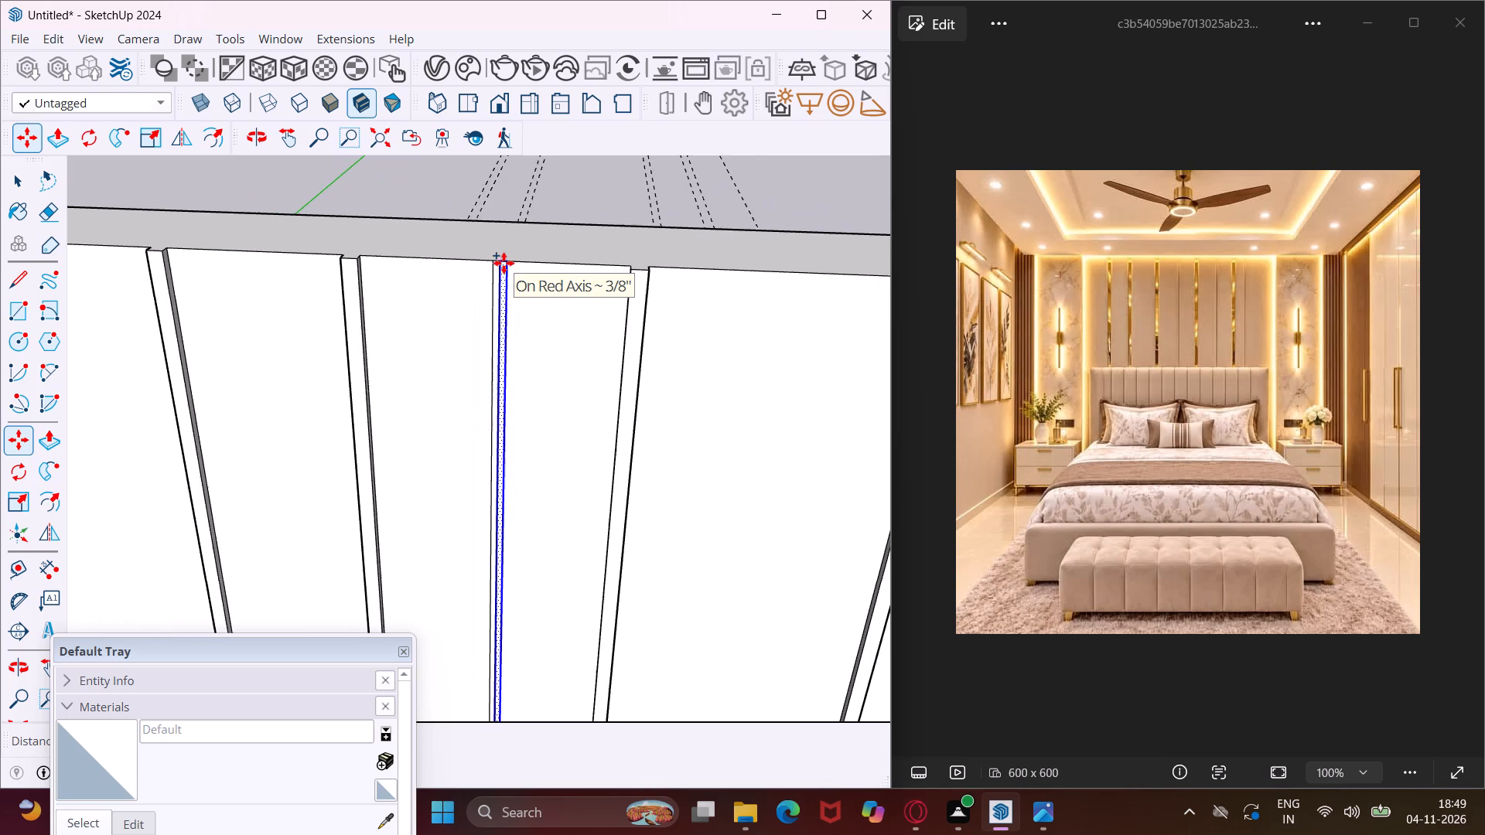
scroll(567, 262, "down", 4)
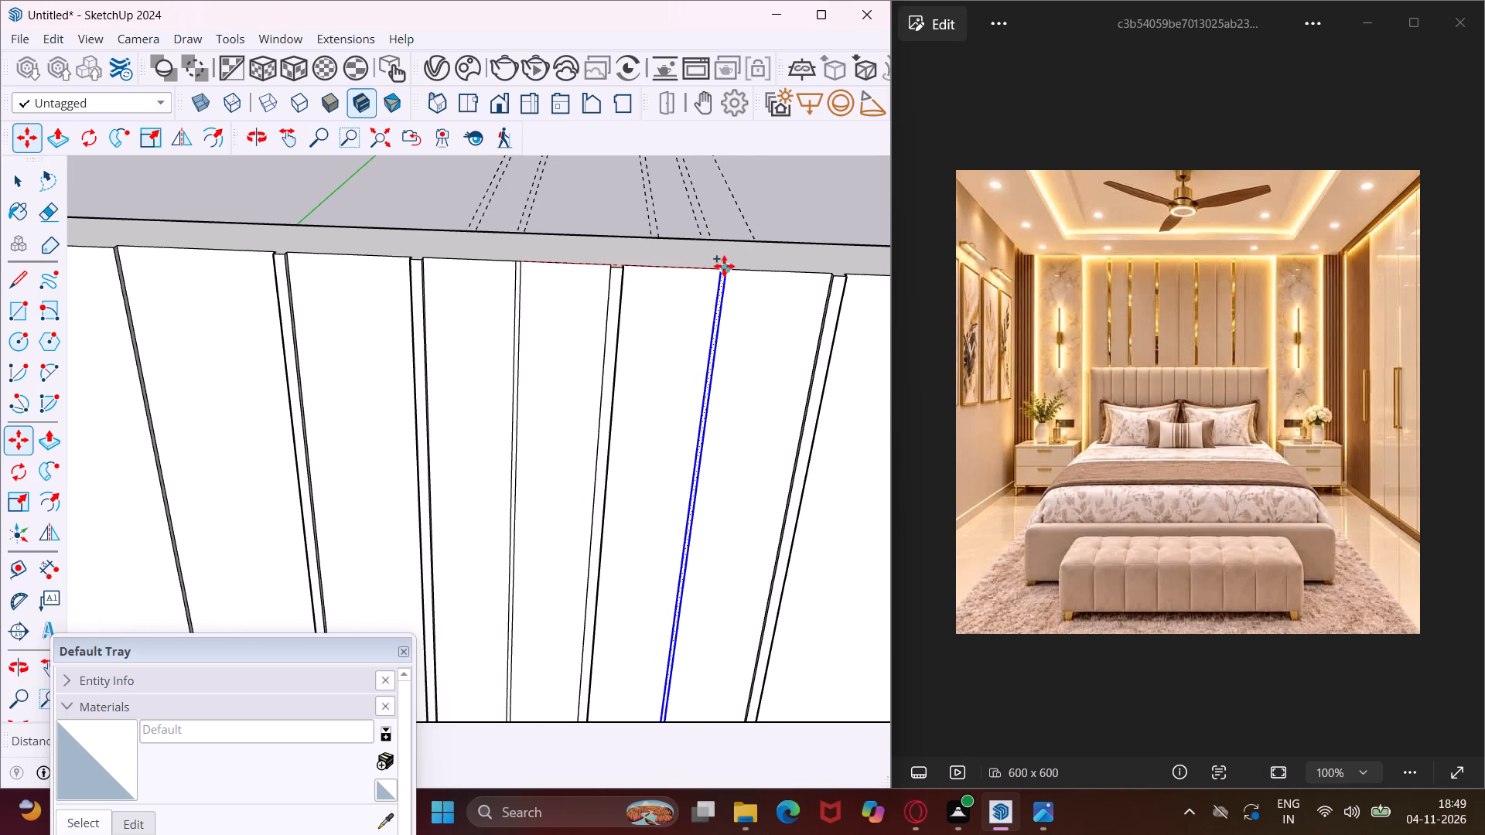
left_click(732, 269)
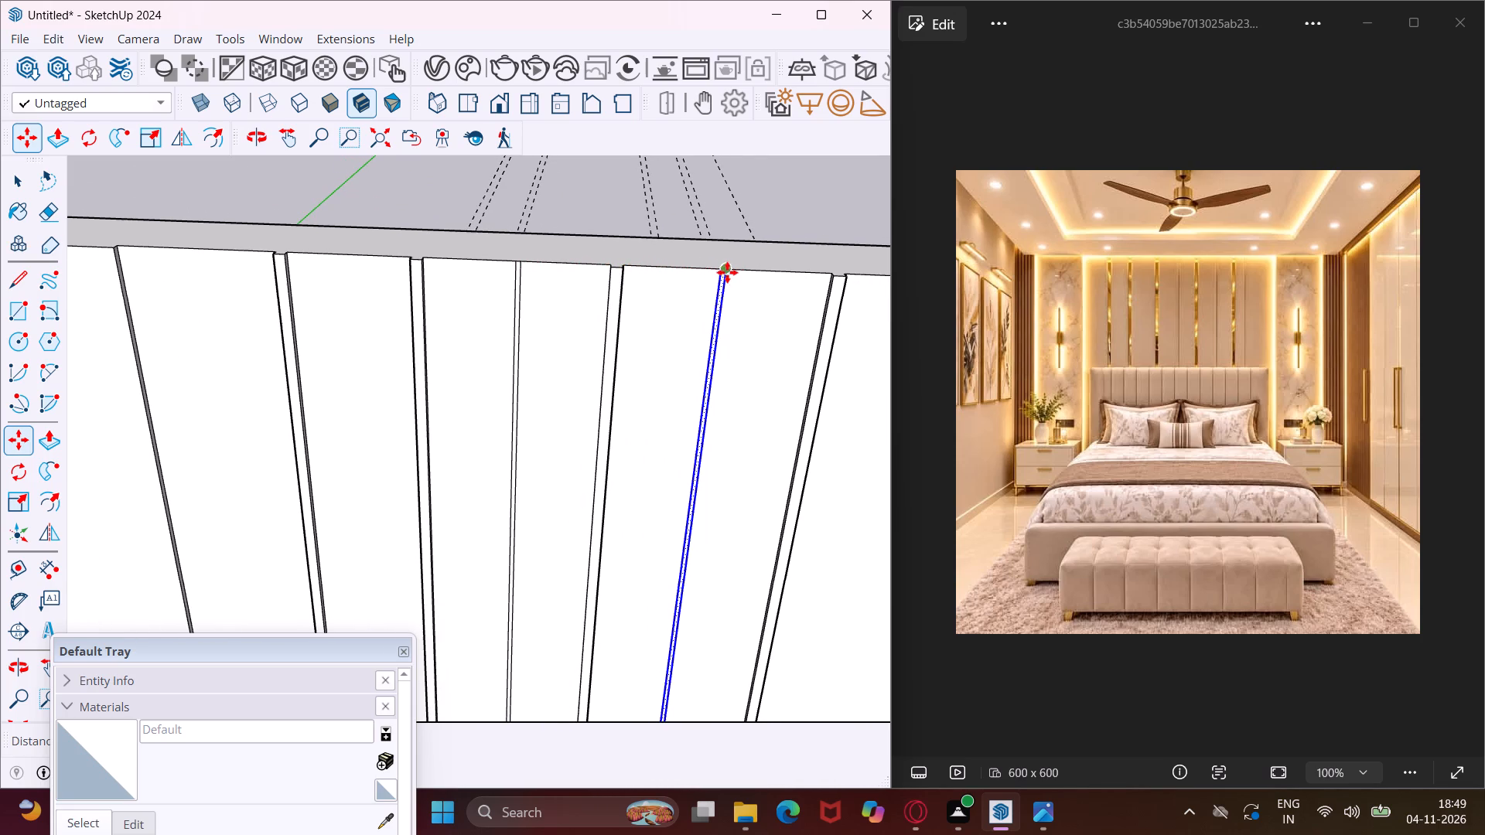
Copy the thin band from the fourth strip along the red axis to the middle of the strip nearest the wardrobe.
scroll(727, 272, "up", 1)
middle_click_drag(727, 272, 642, 245)
scroll(639, 245, "down", 4)
scroll(700, 292, "up", 1)
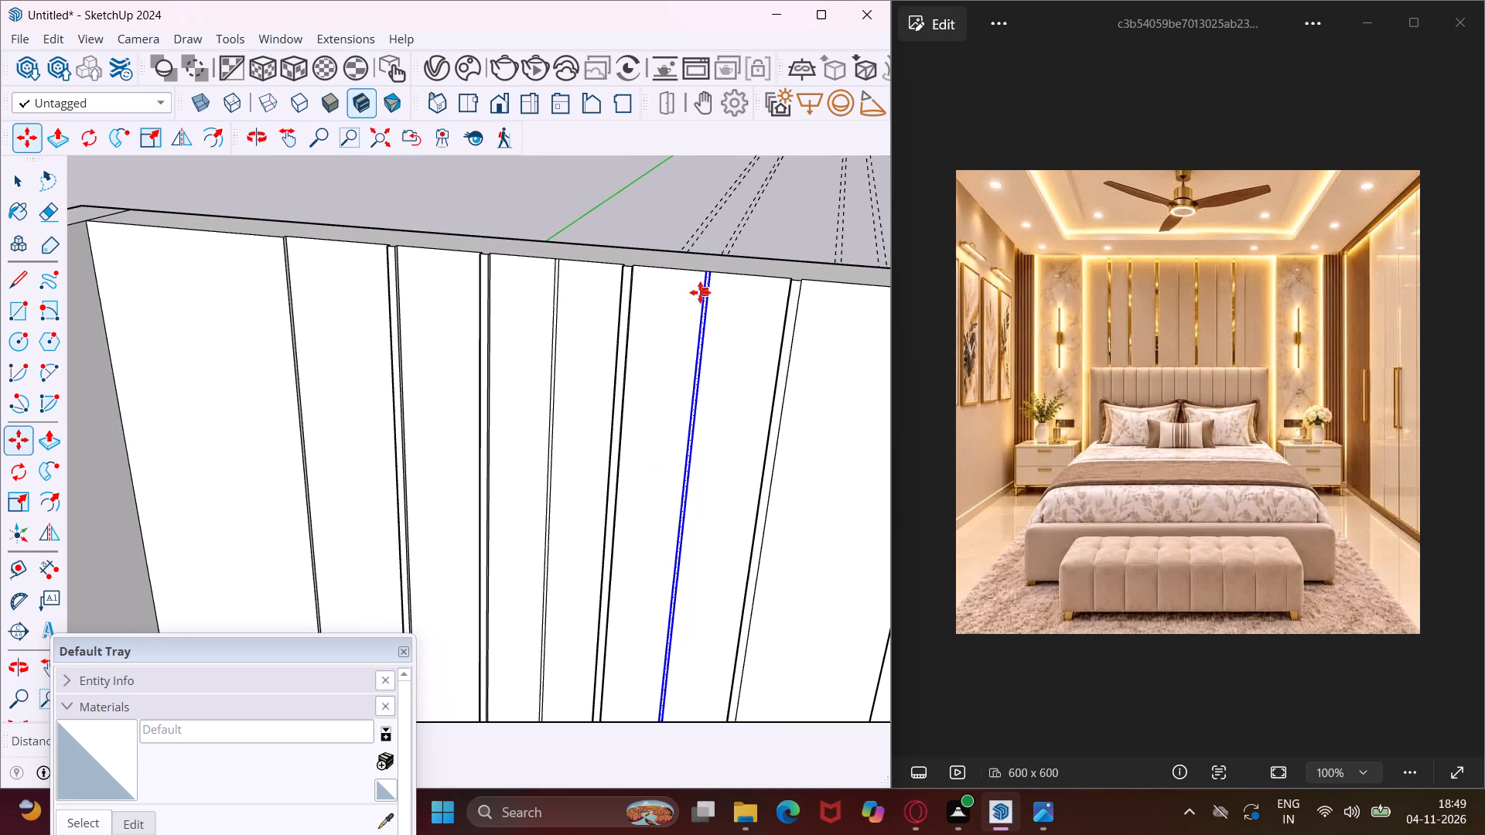
scroll(712, 272, "up", 7)
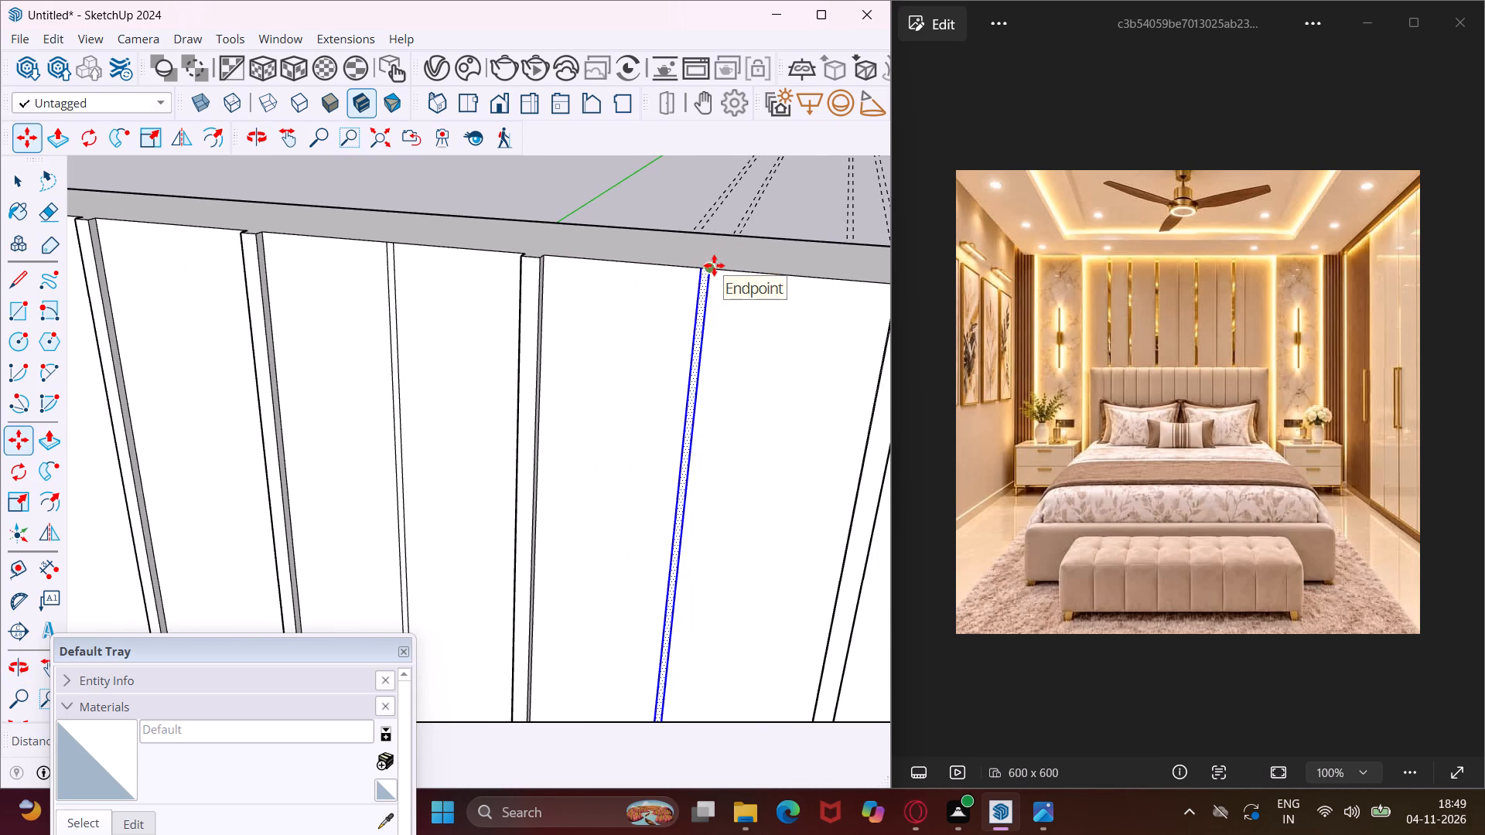
left_click(711, 265)
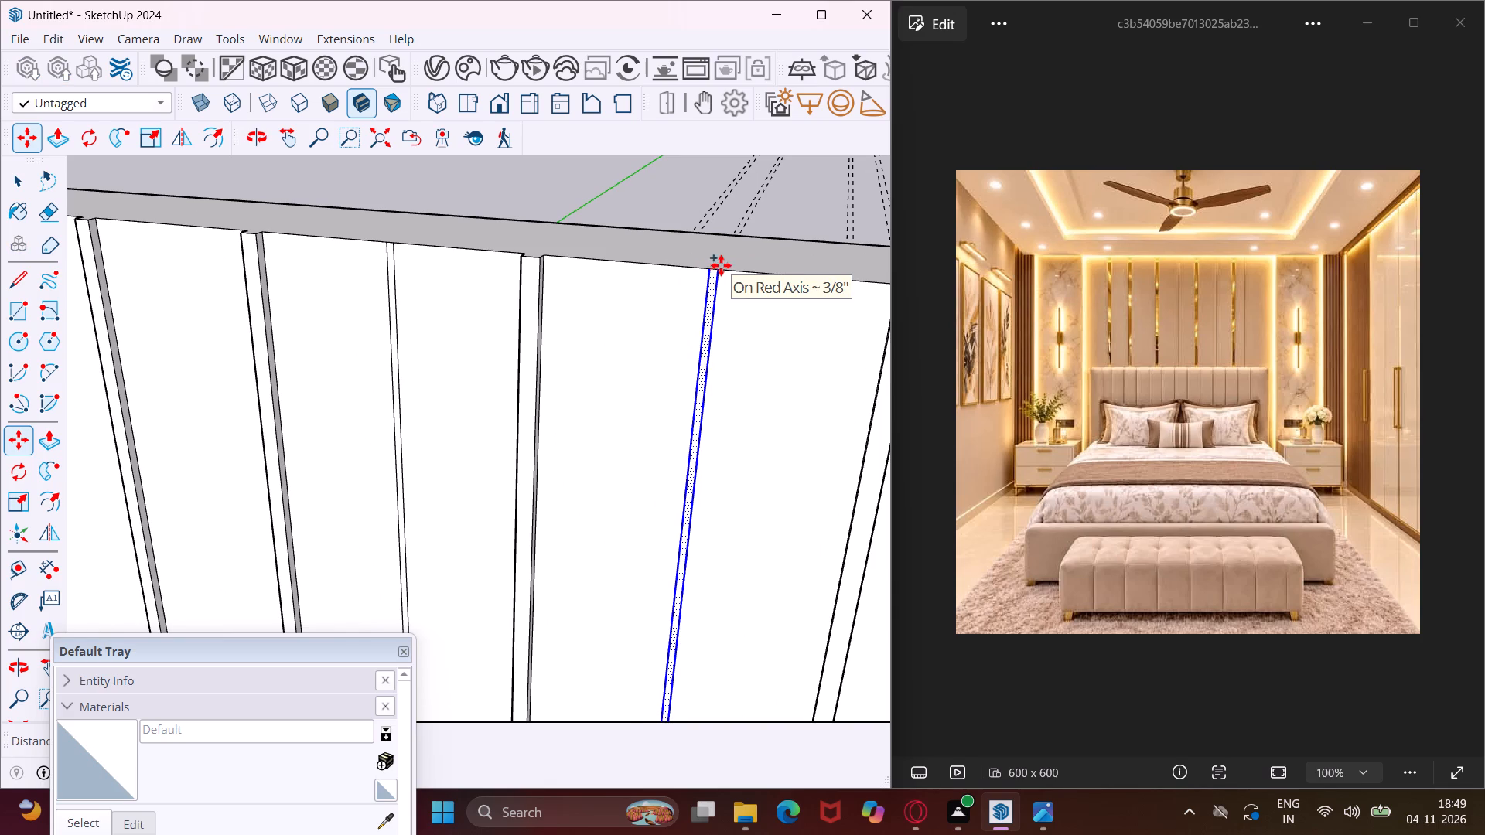
scroll(643, 257, "down", 11)
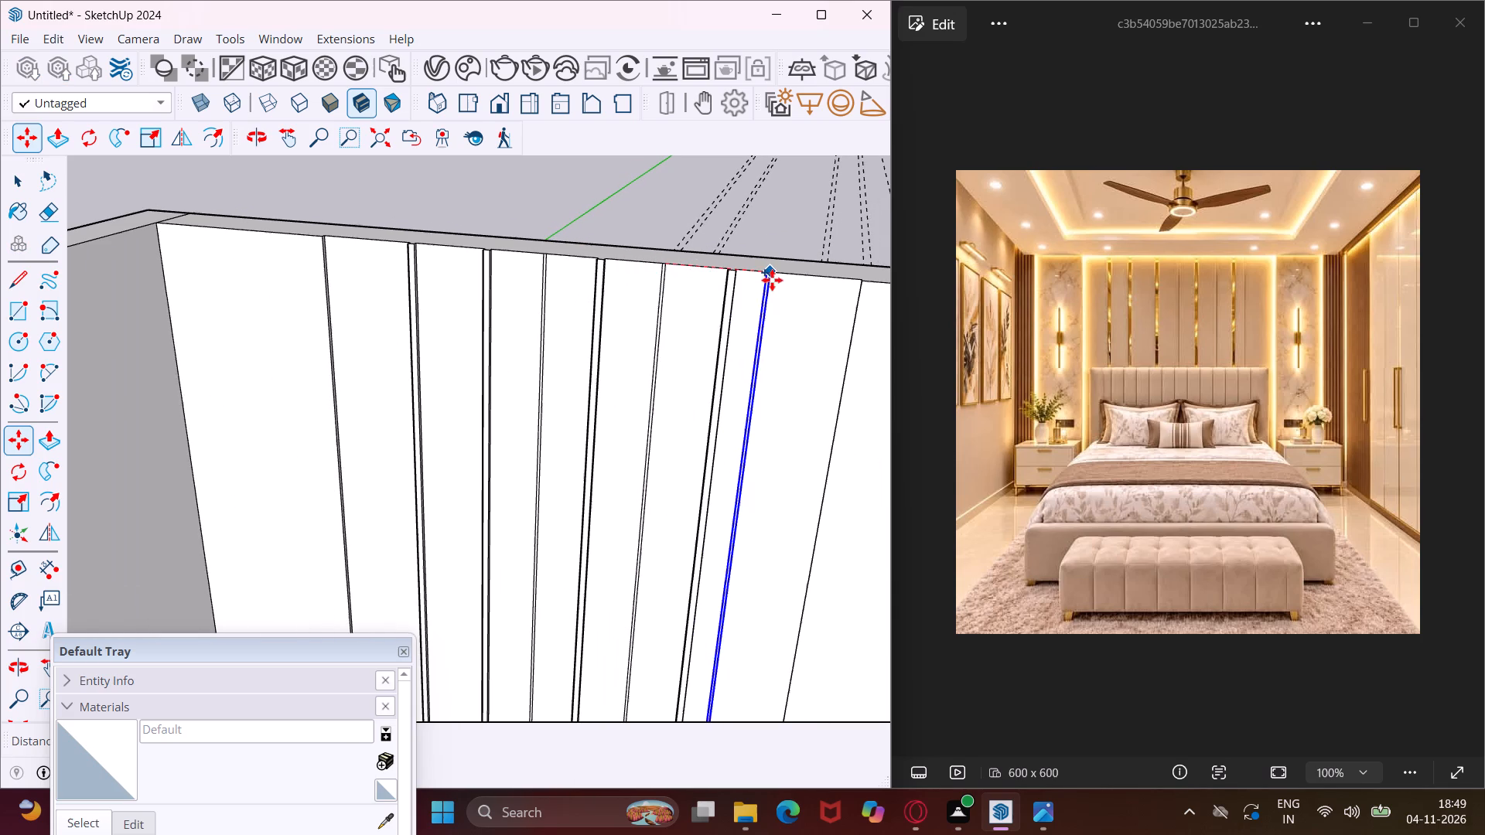
scroll(780, 275, "up", 2)
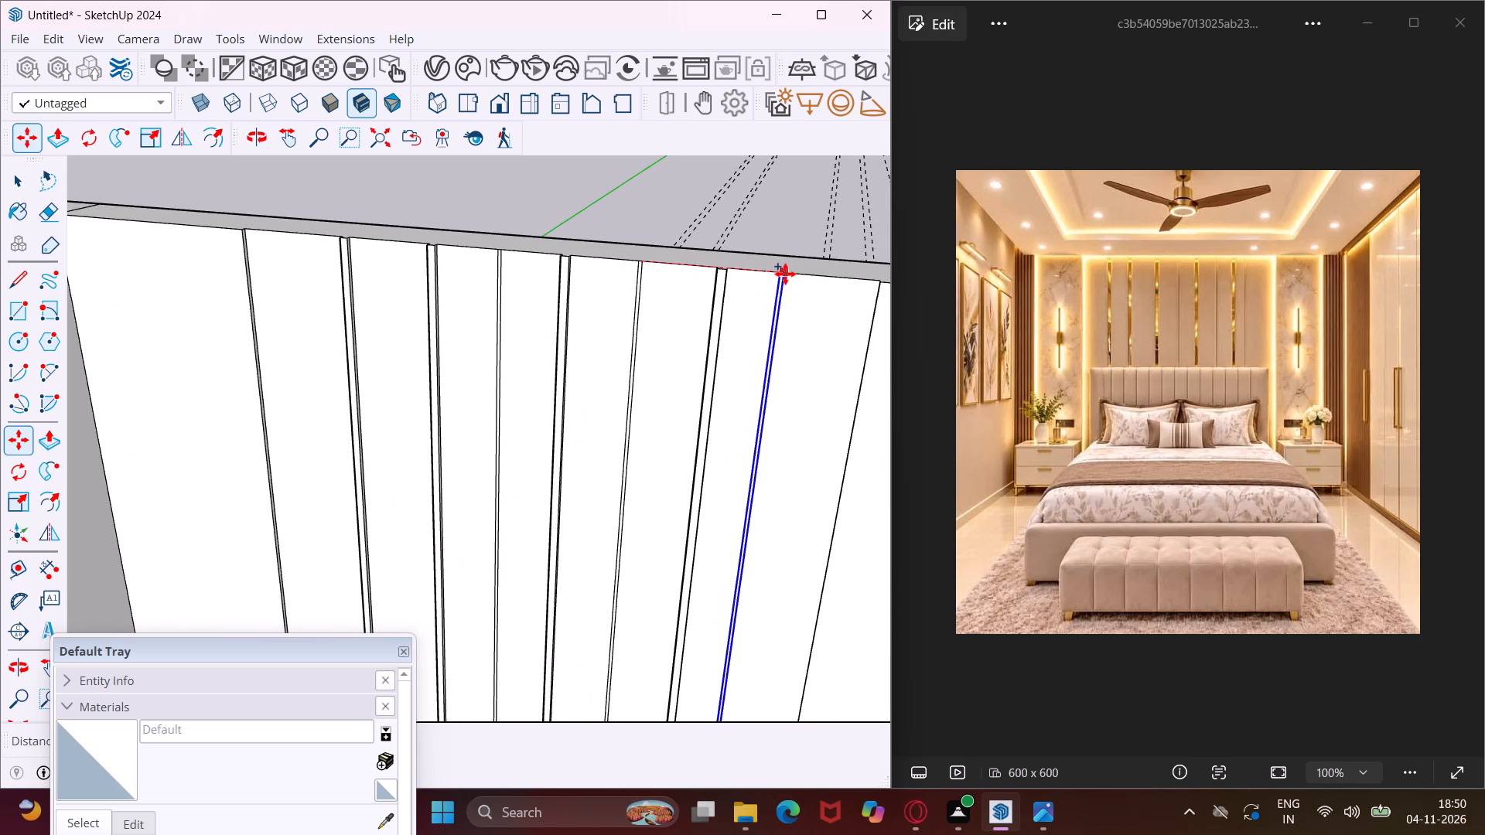
left_click(785, 274)
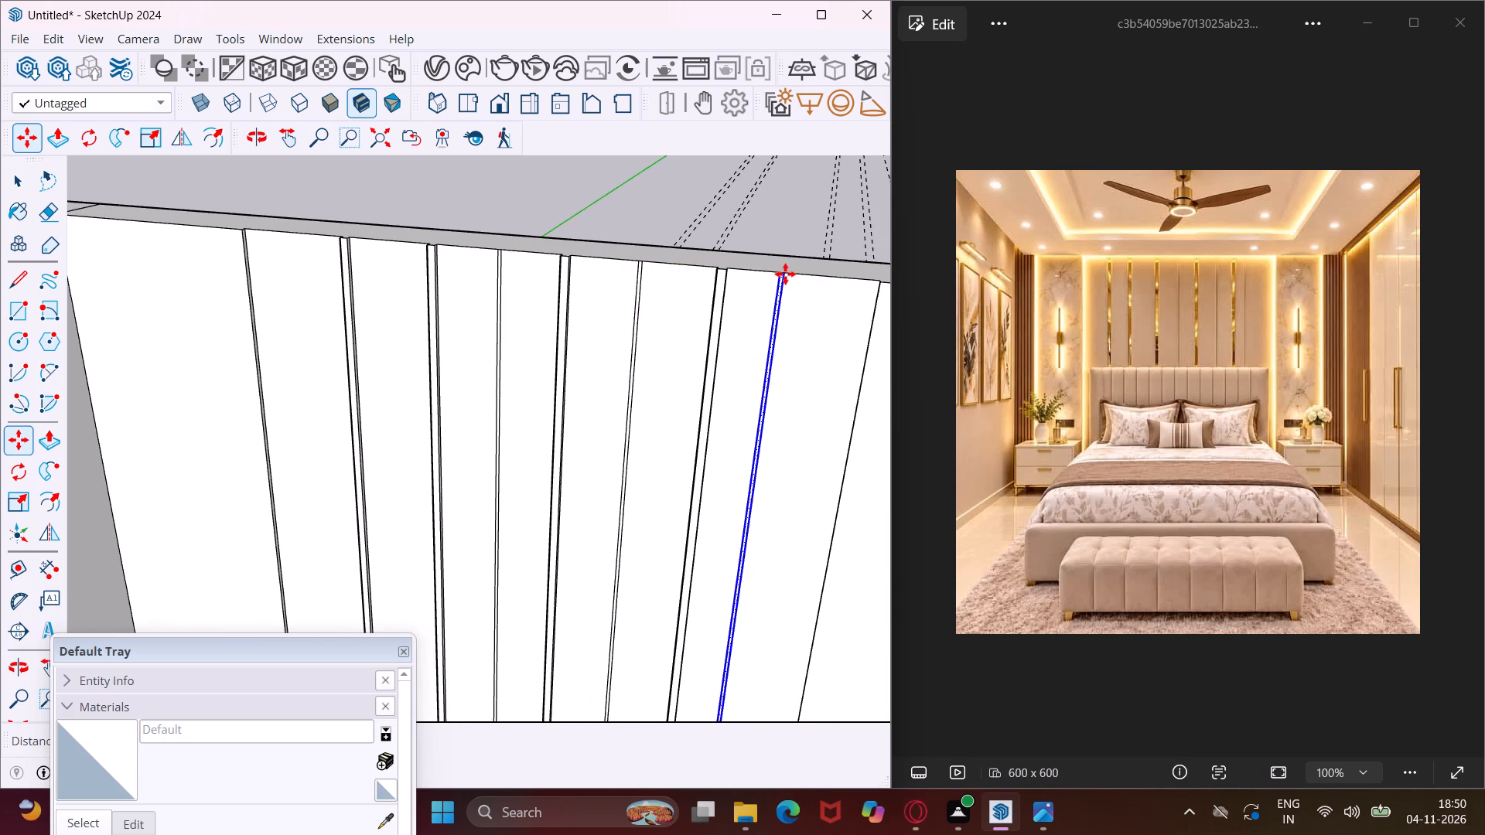
key("Escape")
key("space")
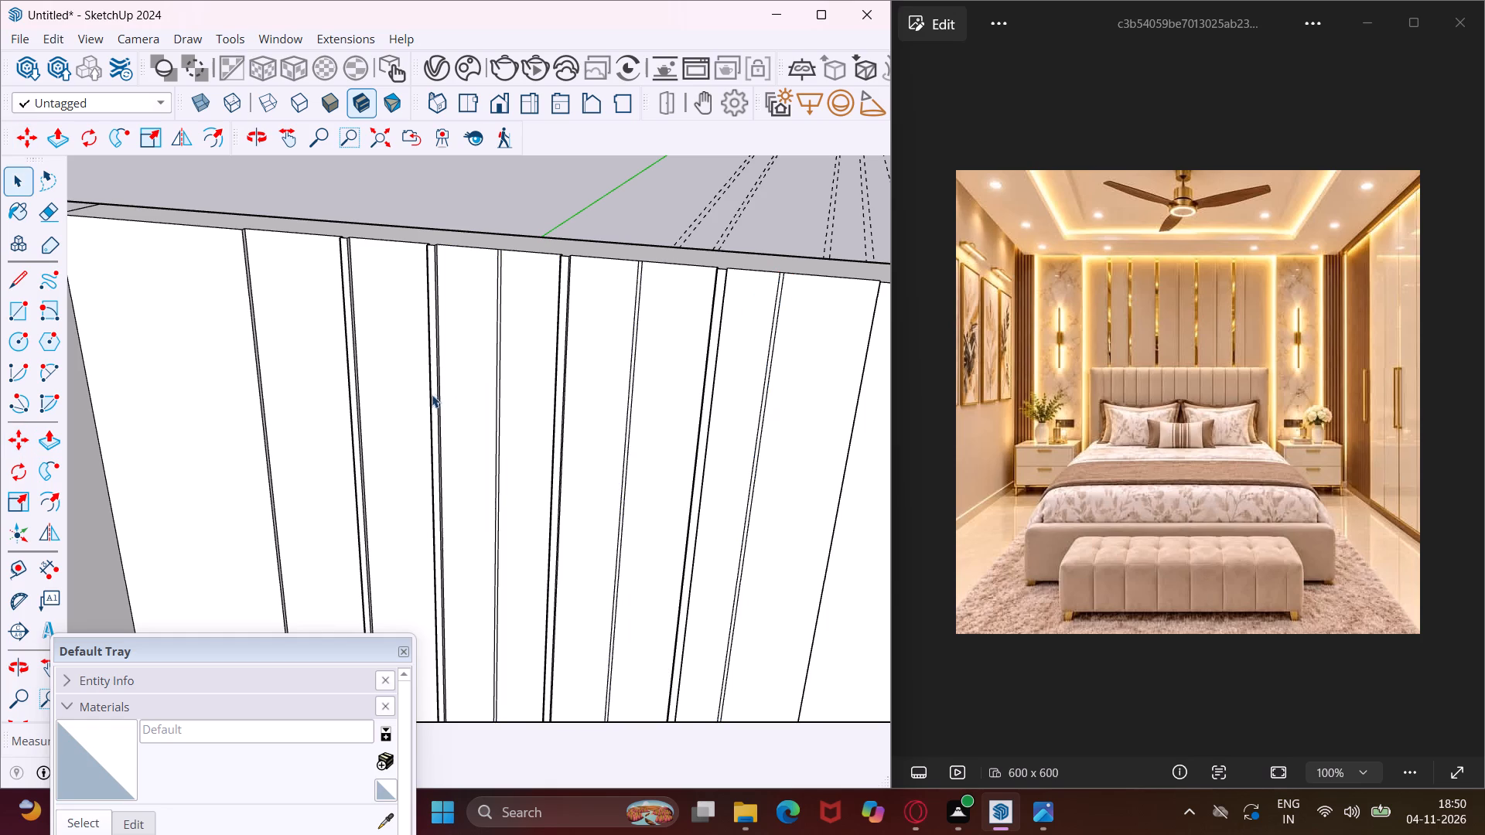
Push/Pull the thin inlay band on the middle panel strip slightly outward from the panel face.
scroll(427, 394, "down", 3)
scroll(483, 308, "up", 6)
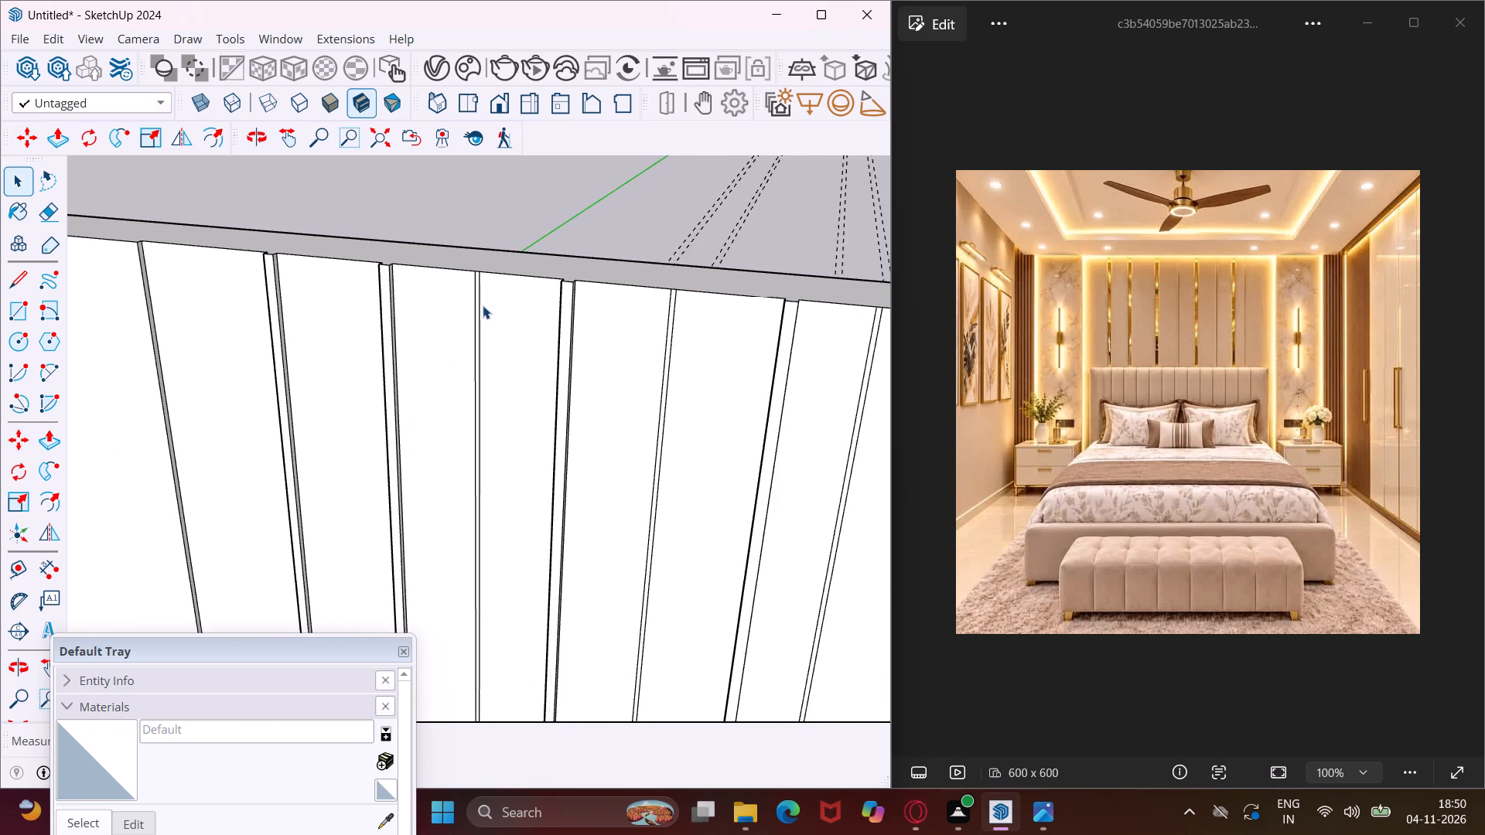
scroll(483, 305, "up", 13)
left_click(483, 248)
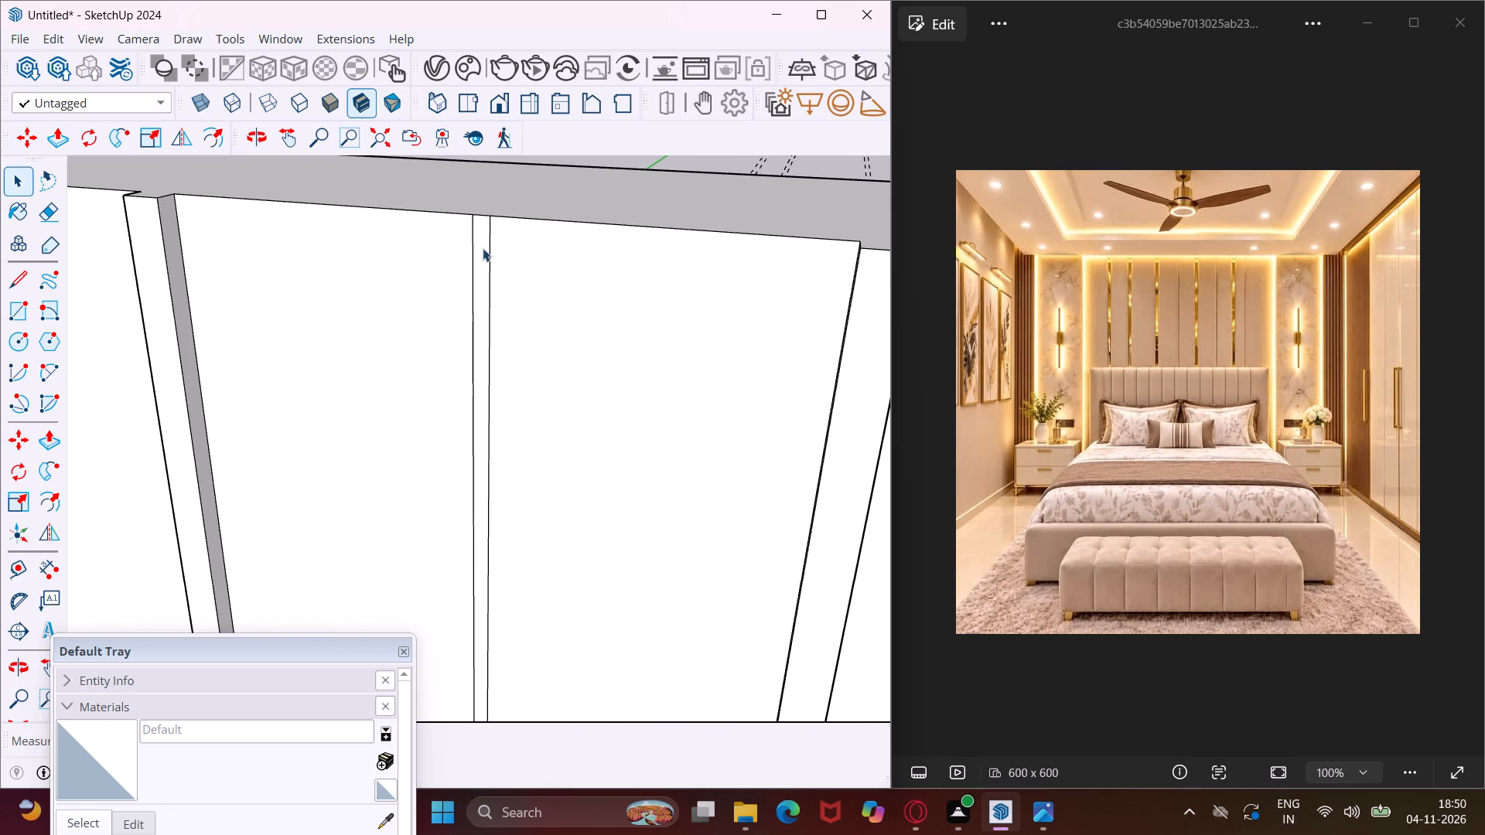
key("p")
left_click(483, 248)
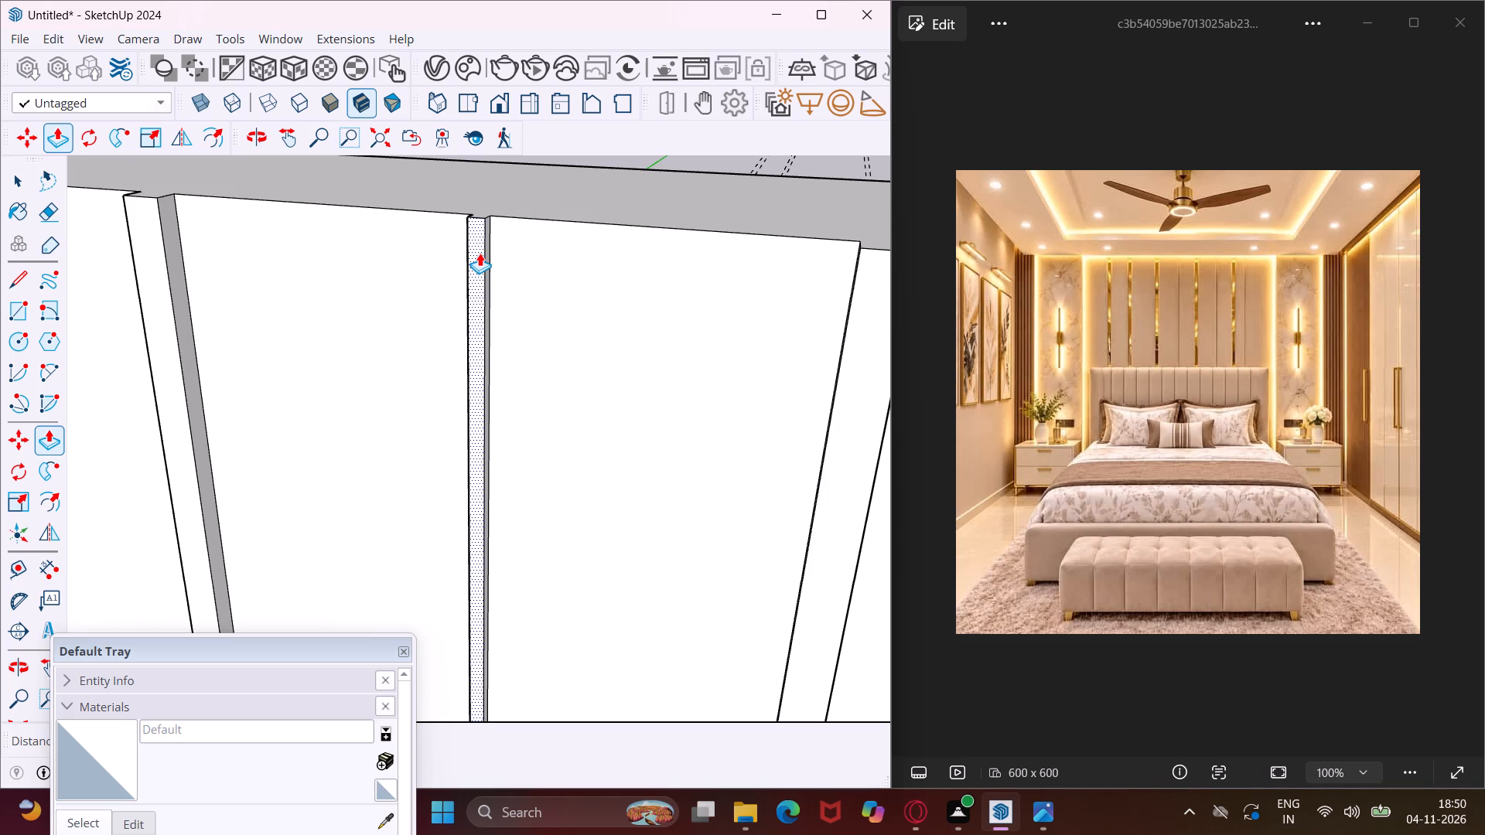
key("Escape")
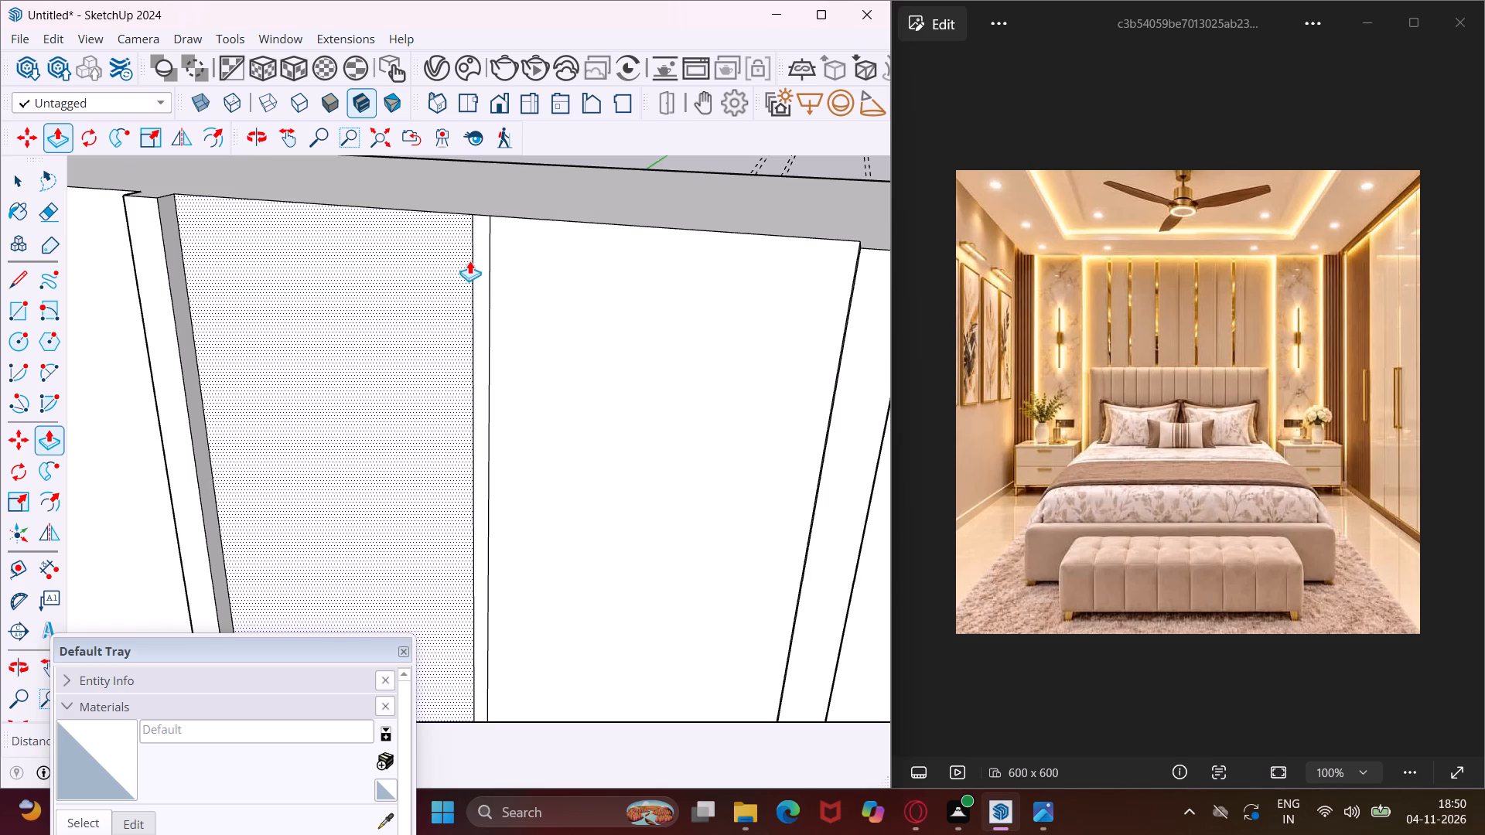
middle_click_drag(467, 261, 358, 421)
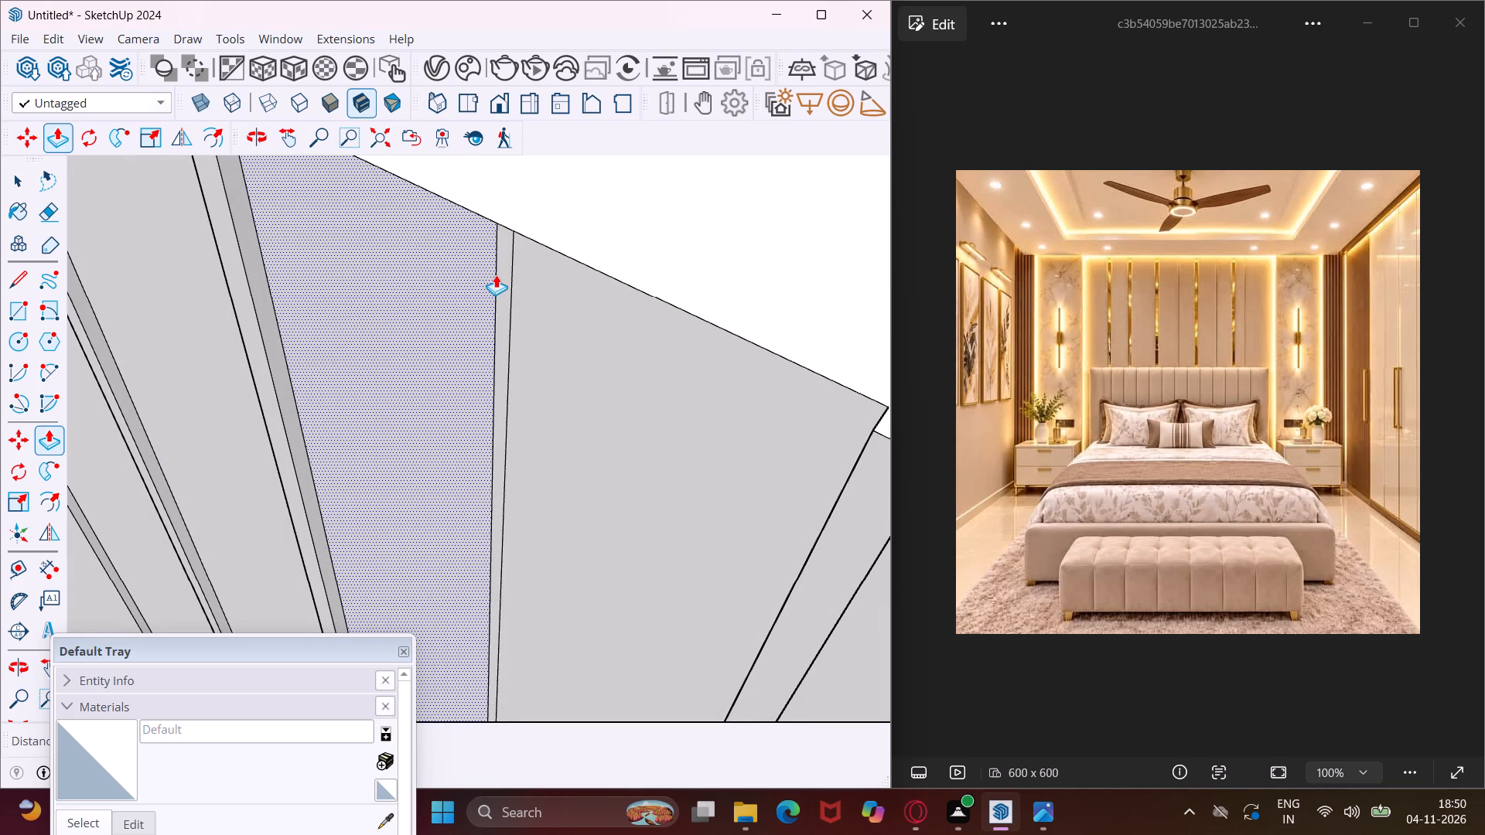
left_click(499, 273)
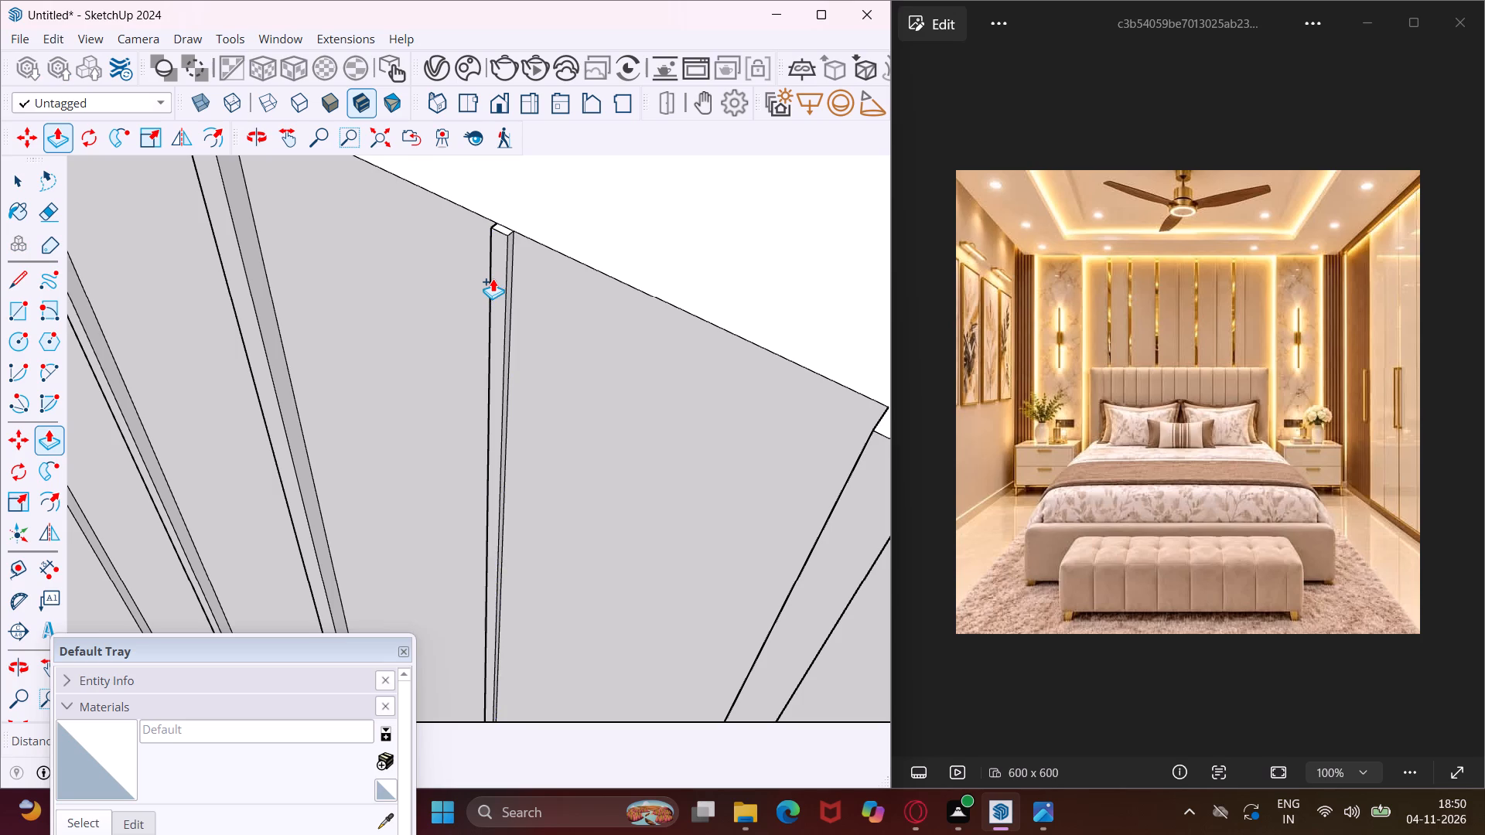
left_click(493, 278)
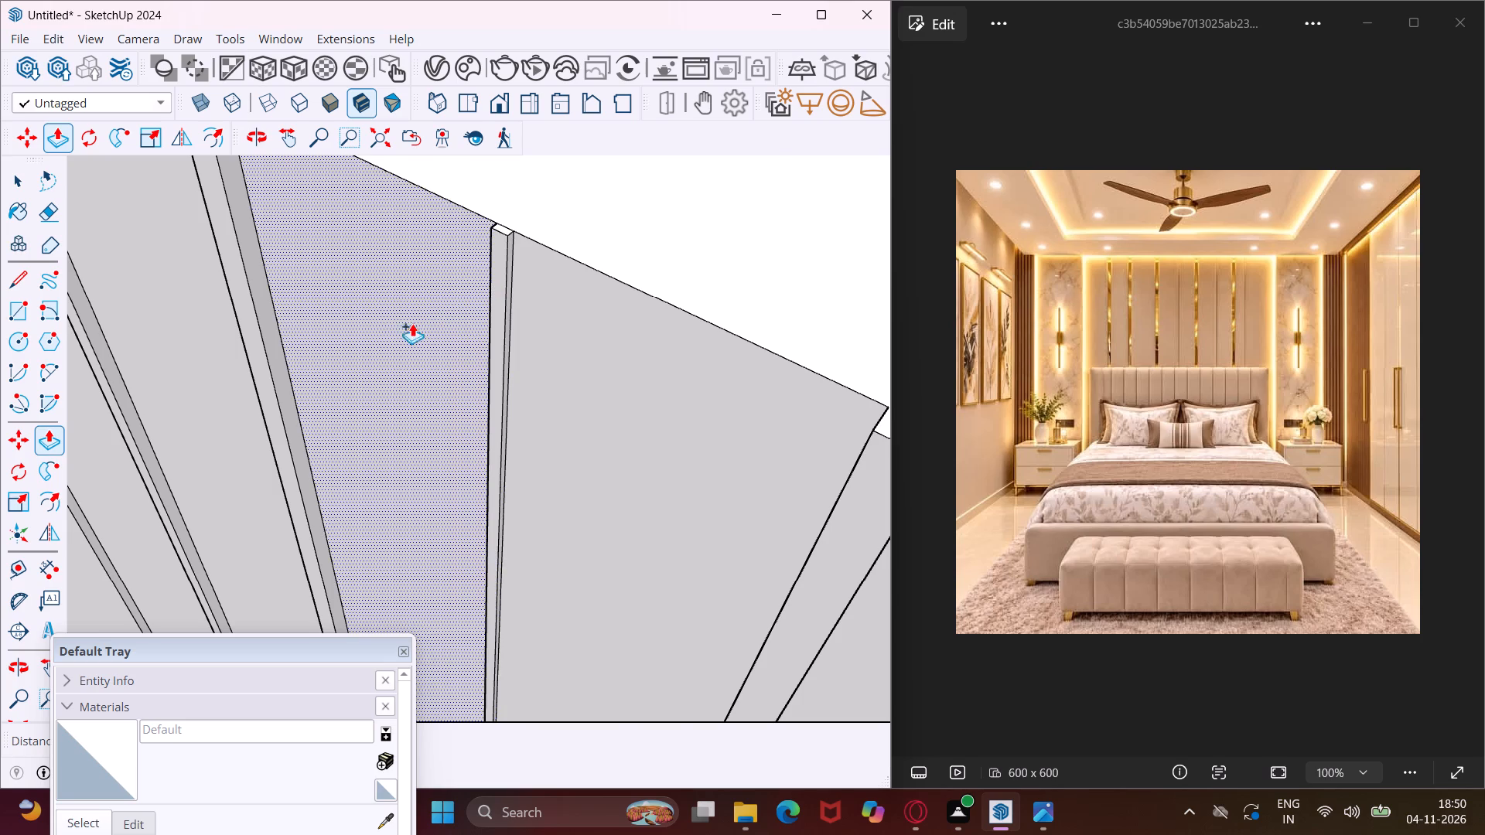
Repeat the same Push/Pull distance on the thin bands of the fourth strip and the strip nearest the wardrobe.
scroll(397, 319, "down", 3)
scroll(465, 338, "down", 9)
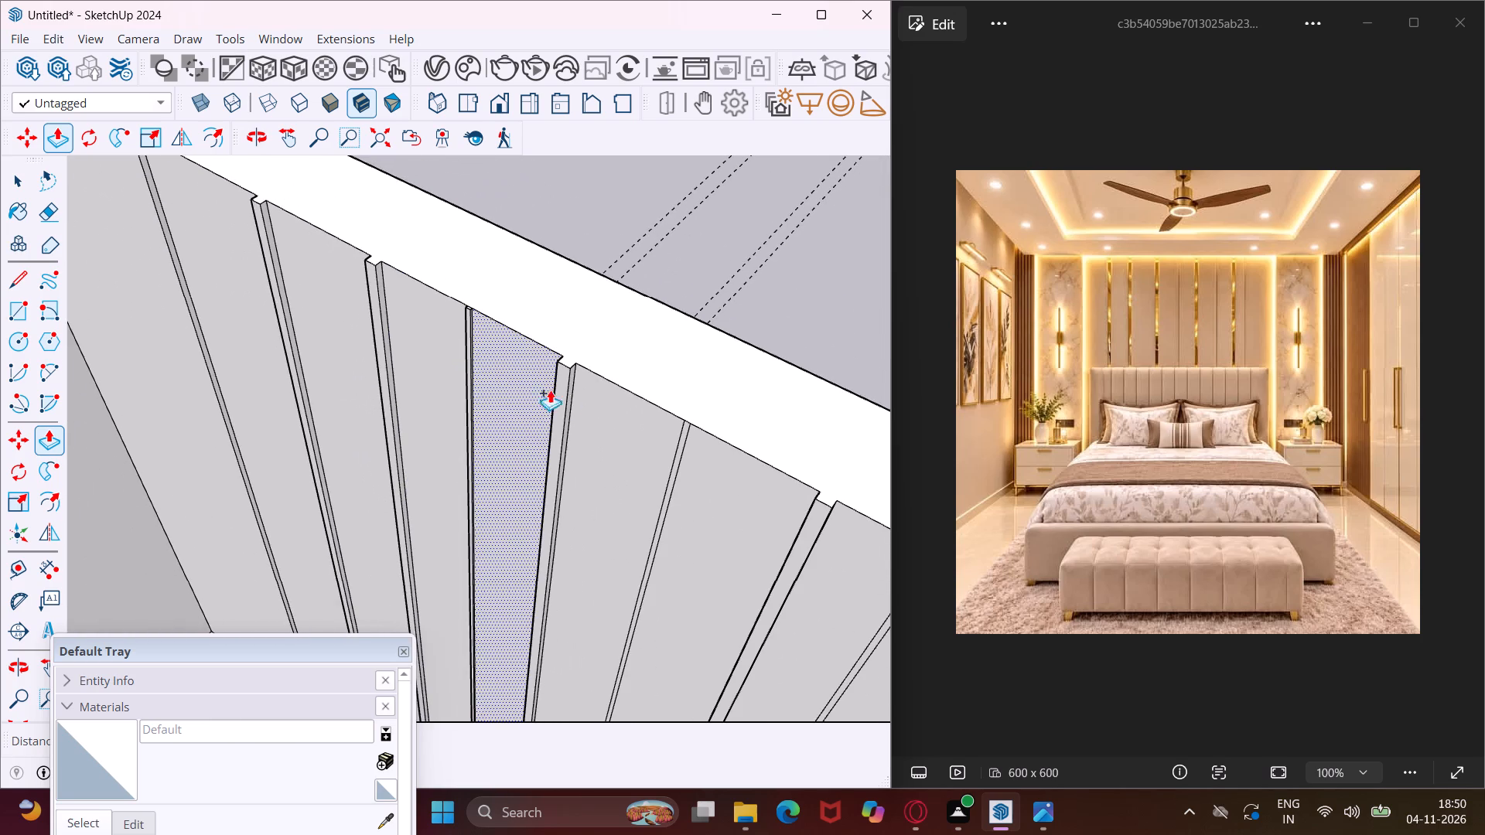
scroll(698, 424, "up", 18)
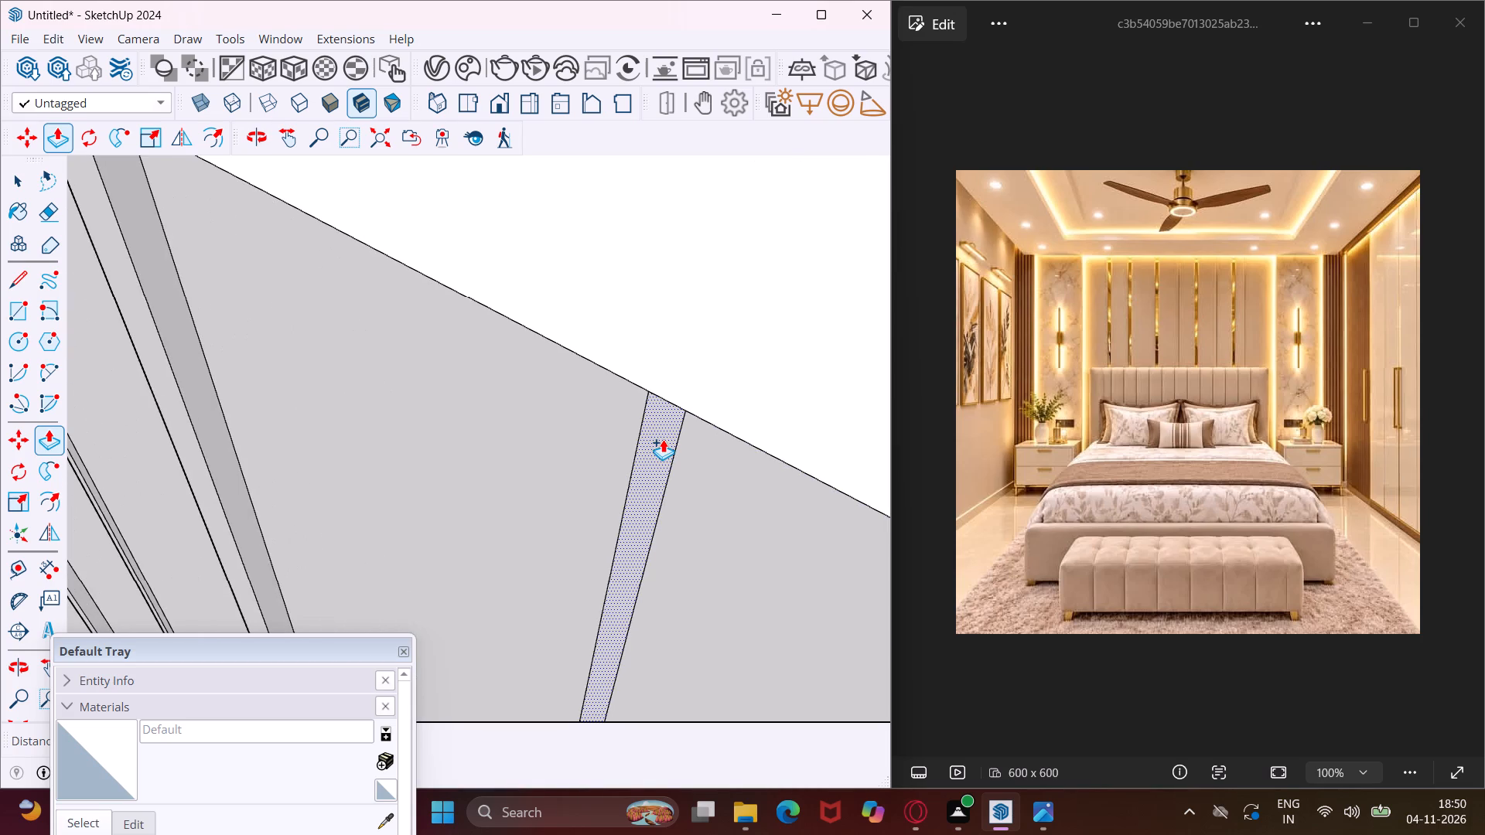
double_click(663, 439)
scroll(348, 419, "down", 11)
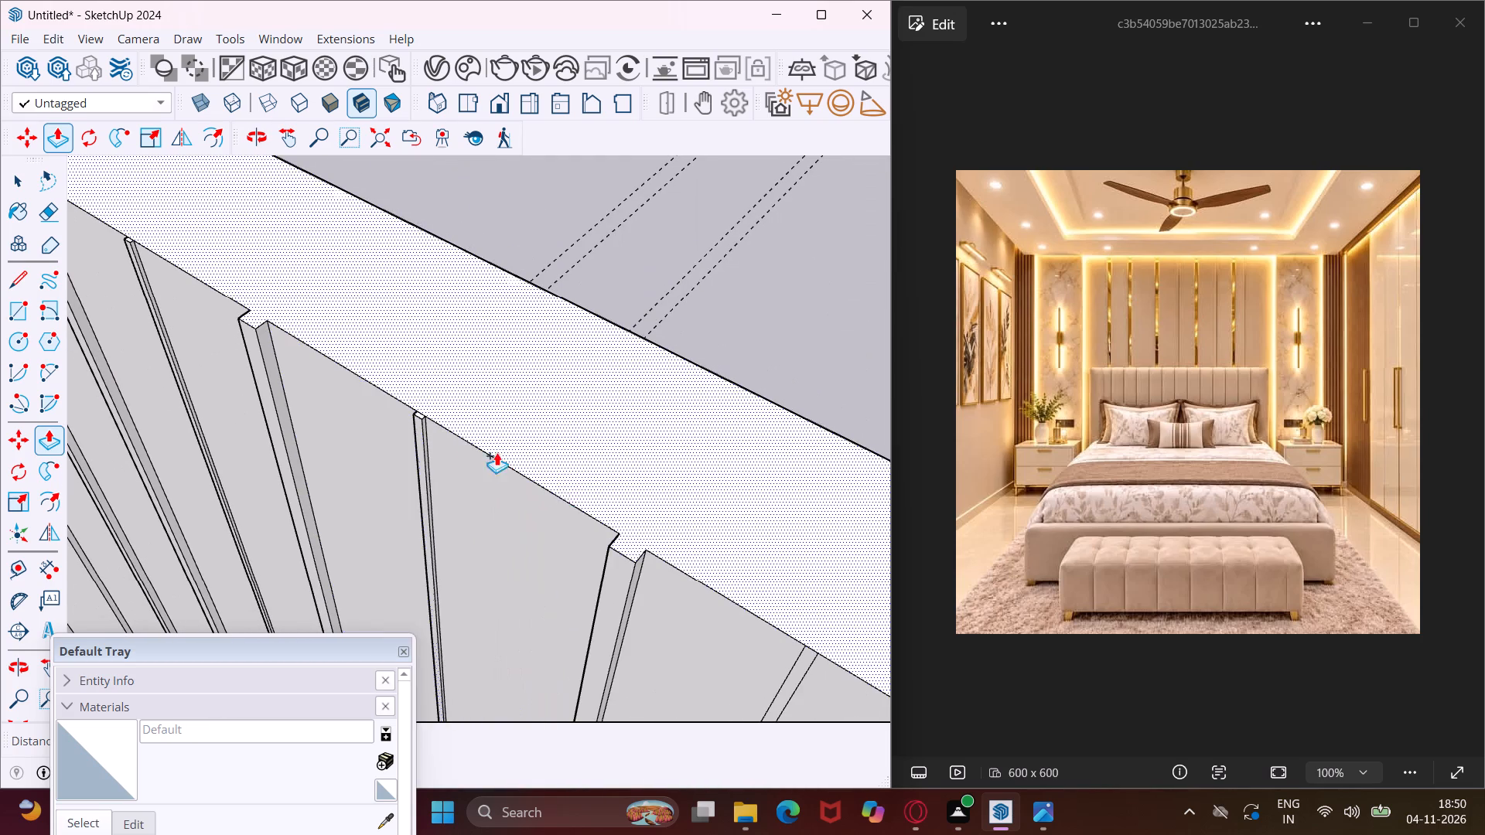
scroll(797, 673, "up", 8)
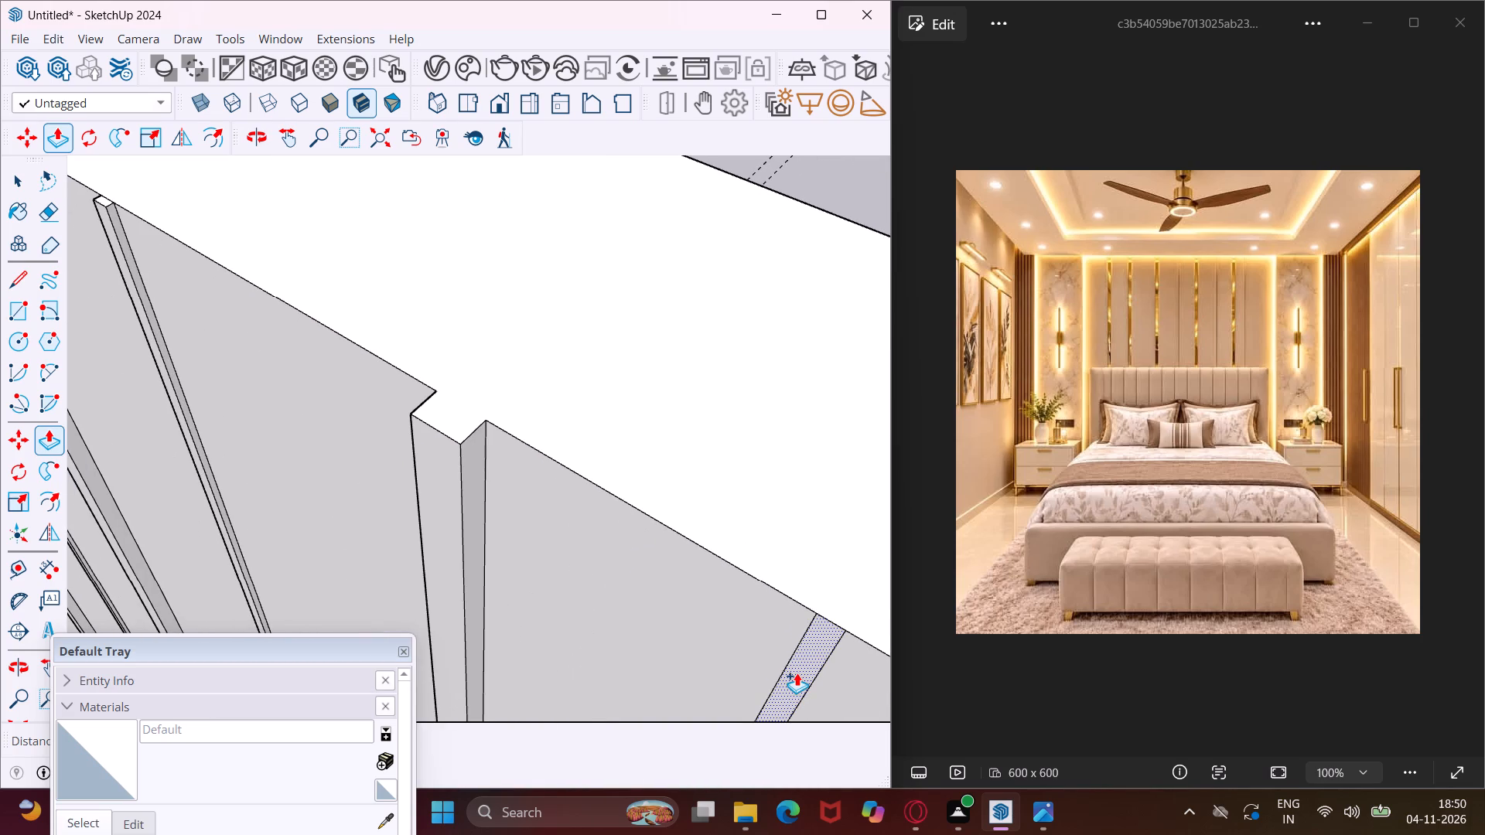
double_click(797, 673)
scroll(706, 503, "down", 12)
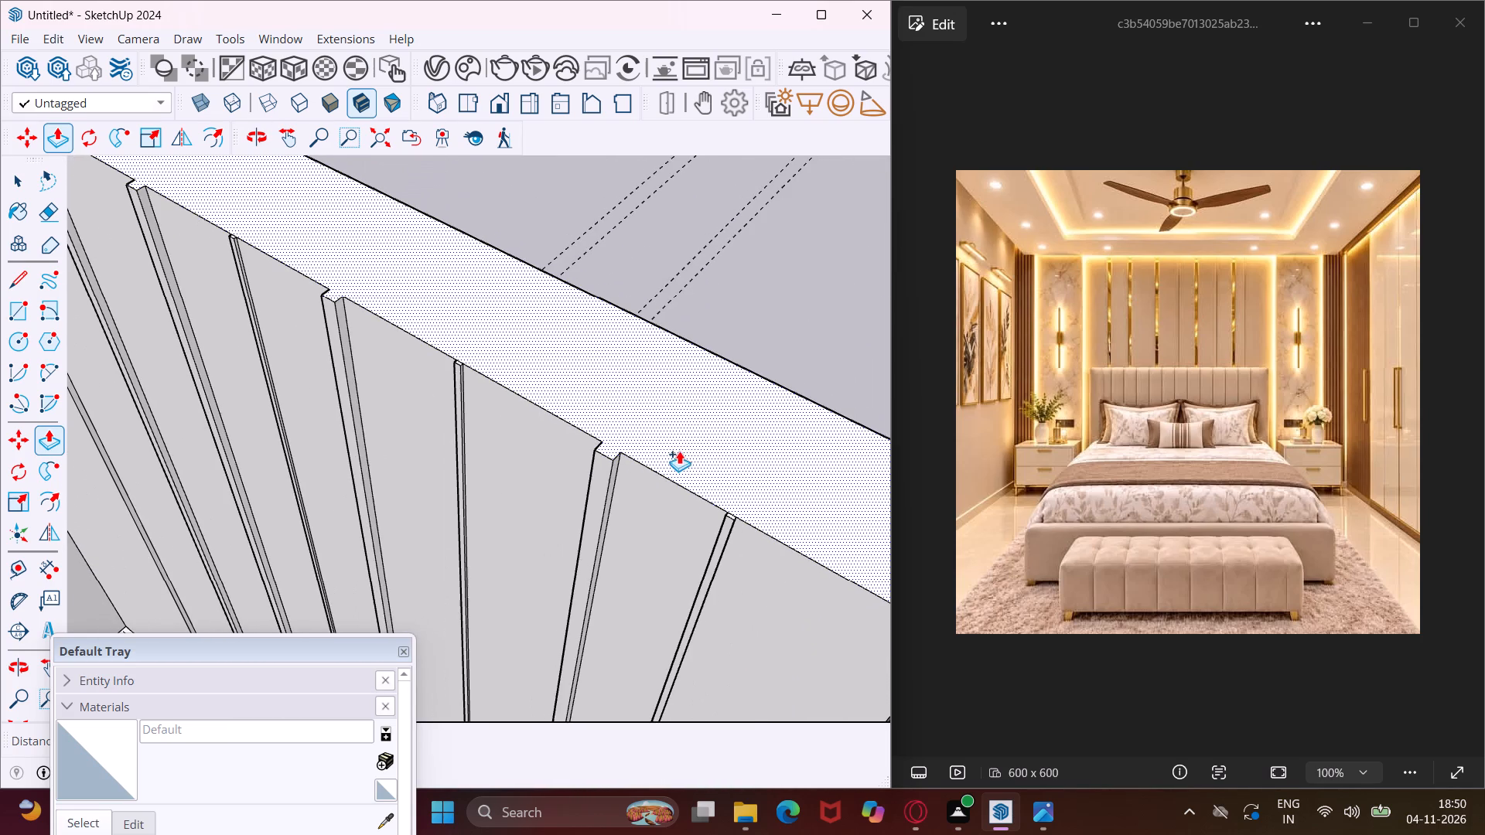
key("Escape")
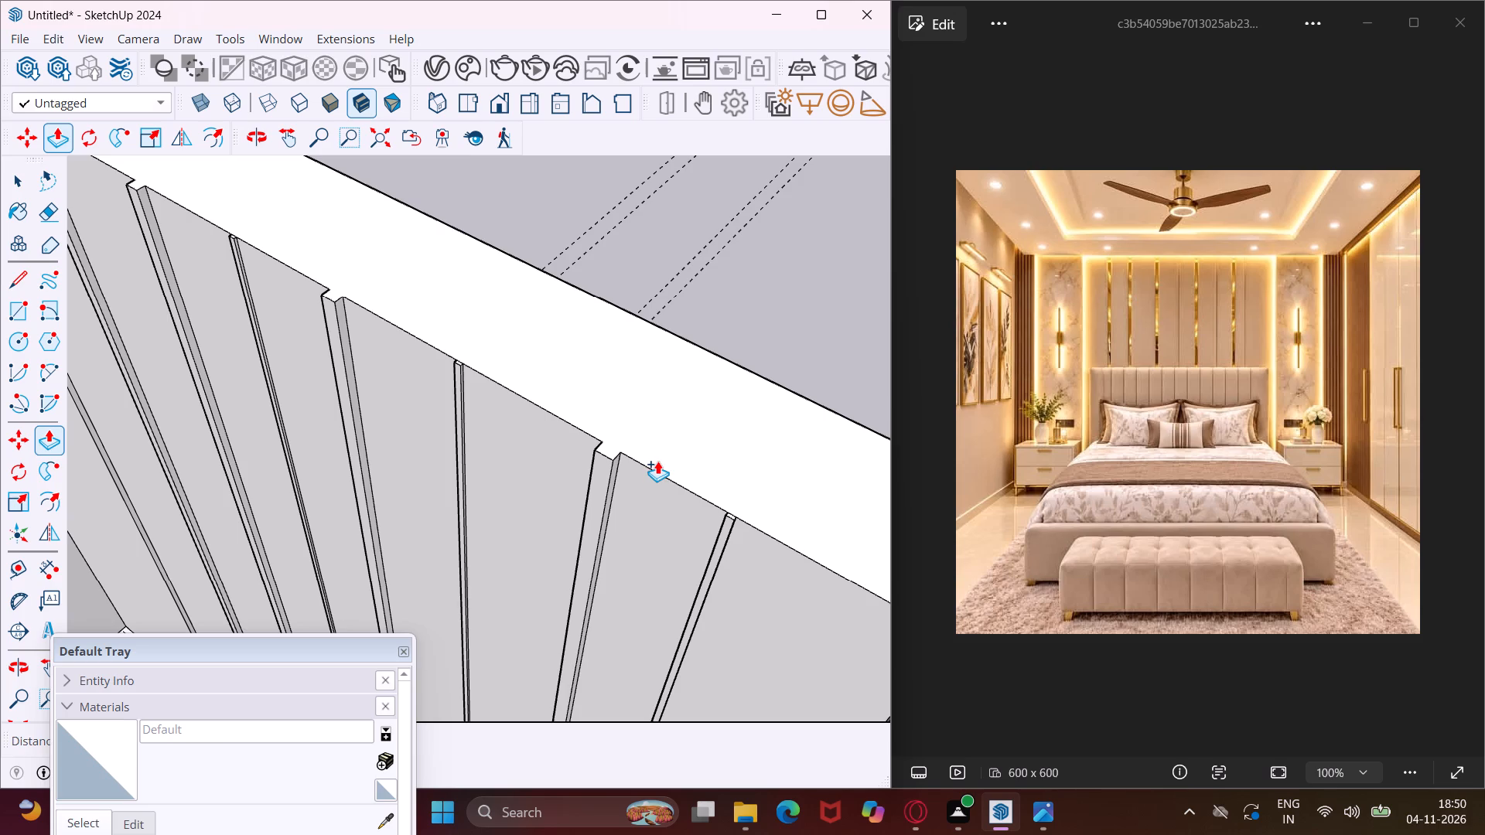
key("space")
Draw a narrow full-height rectangle on the panelled wall, starting at the floor corner beside the side wall opposite the wardrobe.
middle_click_drag(467, 550, 634, 486)
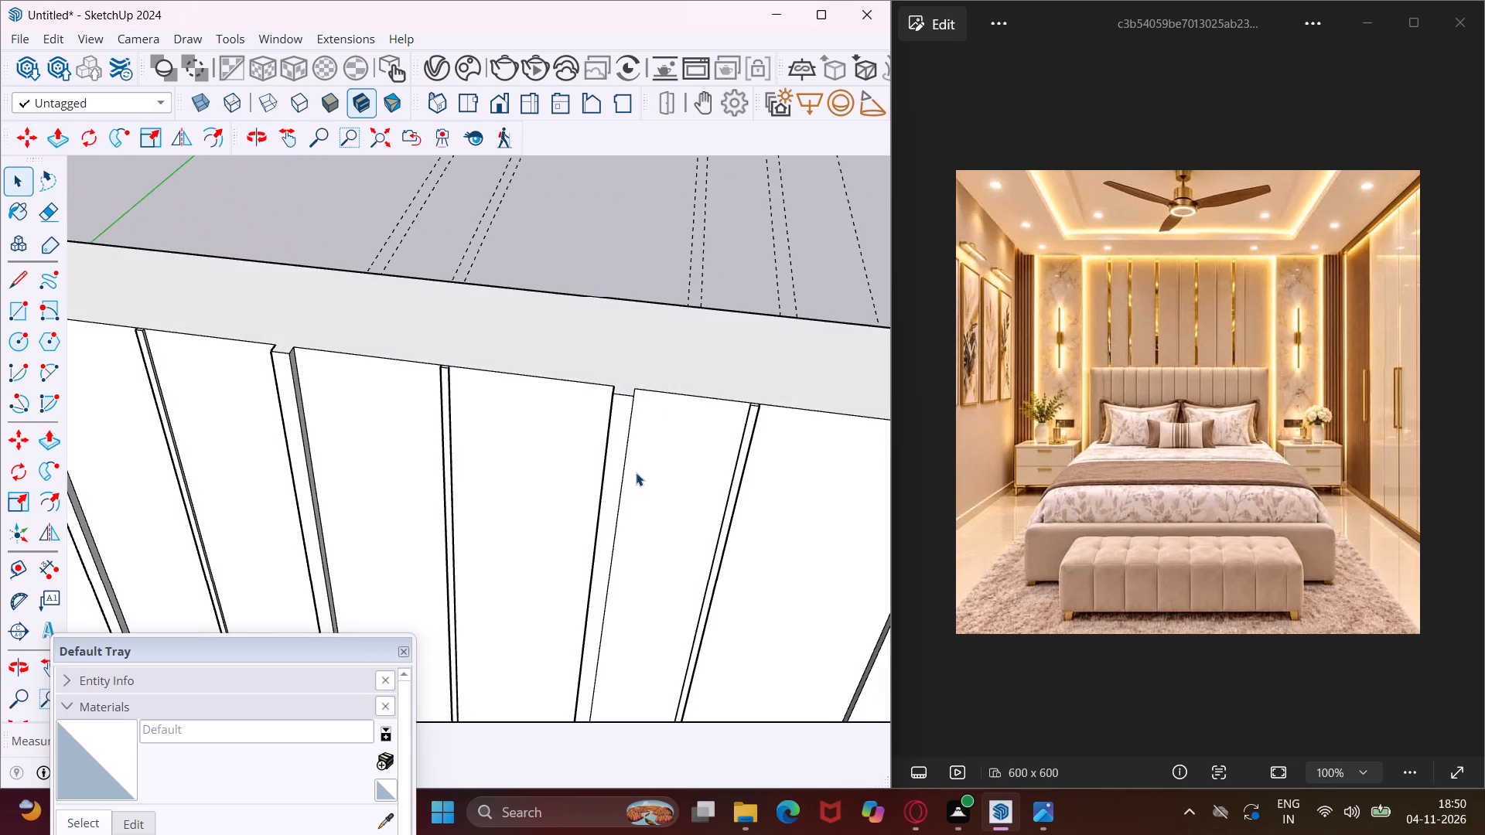
scroll(664, 407, "down", 16)
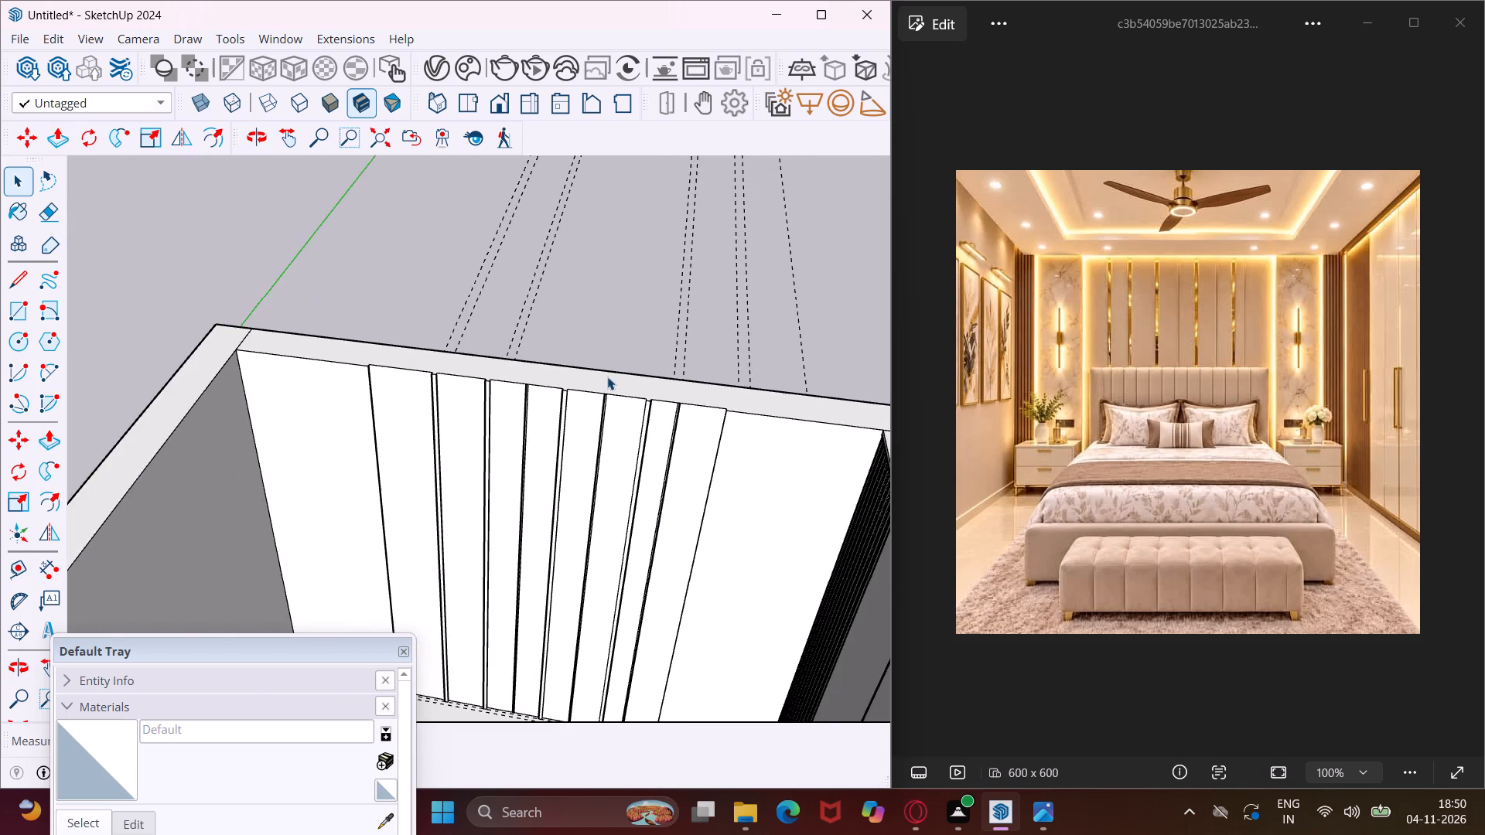
scroll(606, 375, "down", 5)
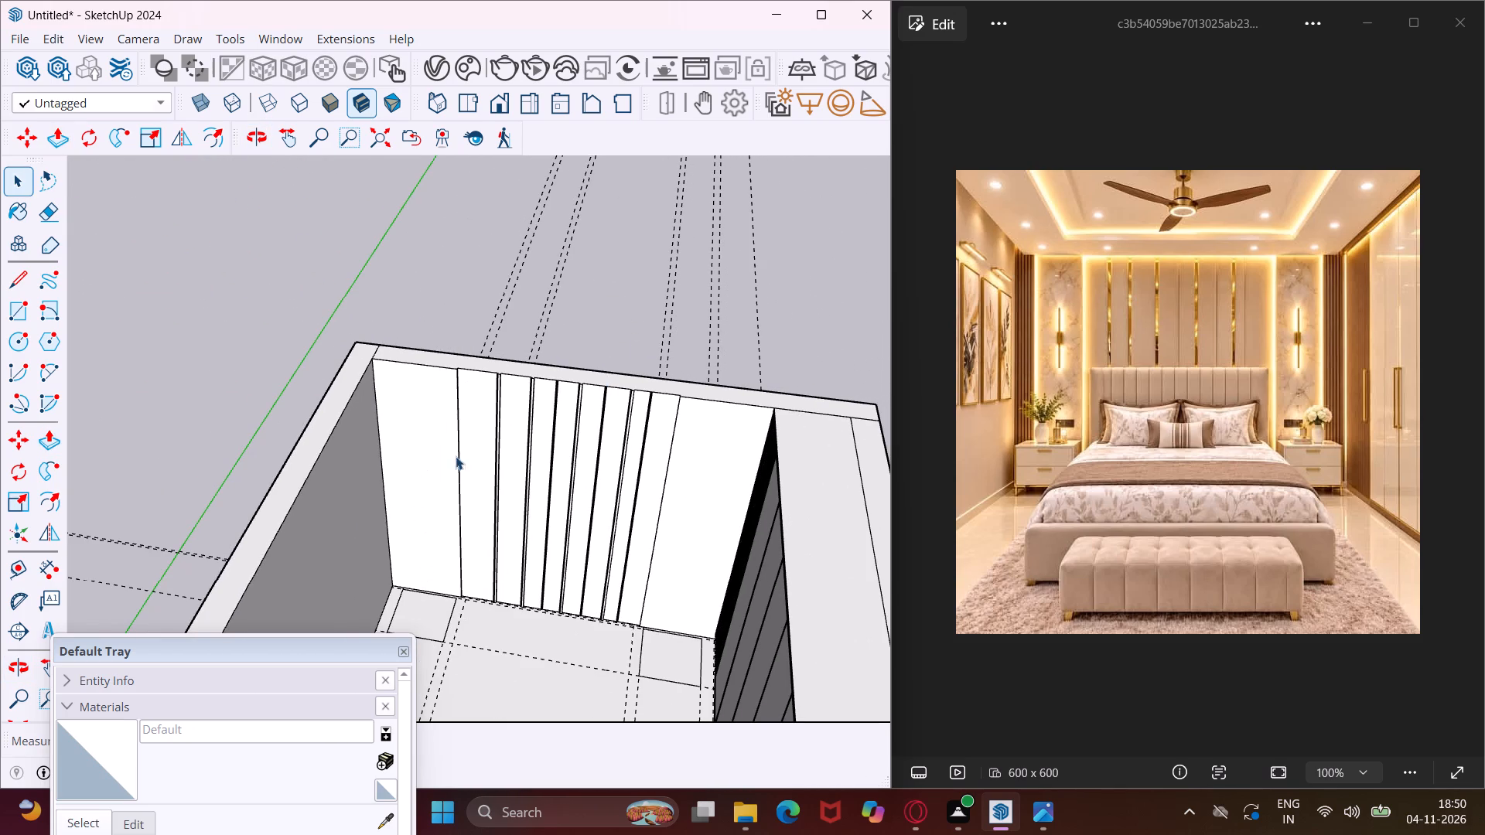
scroll(488, 496, "down", 2)
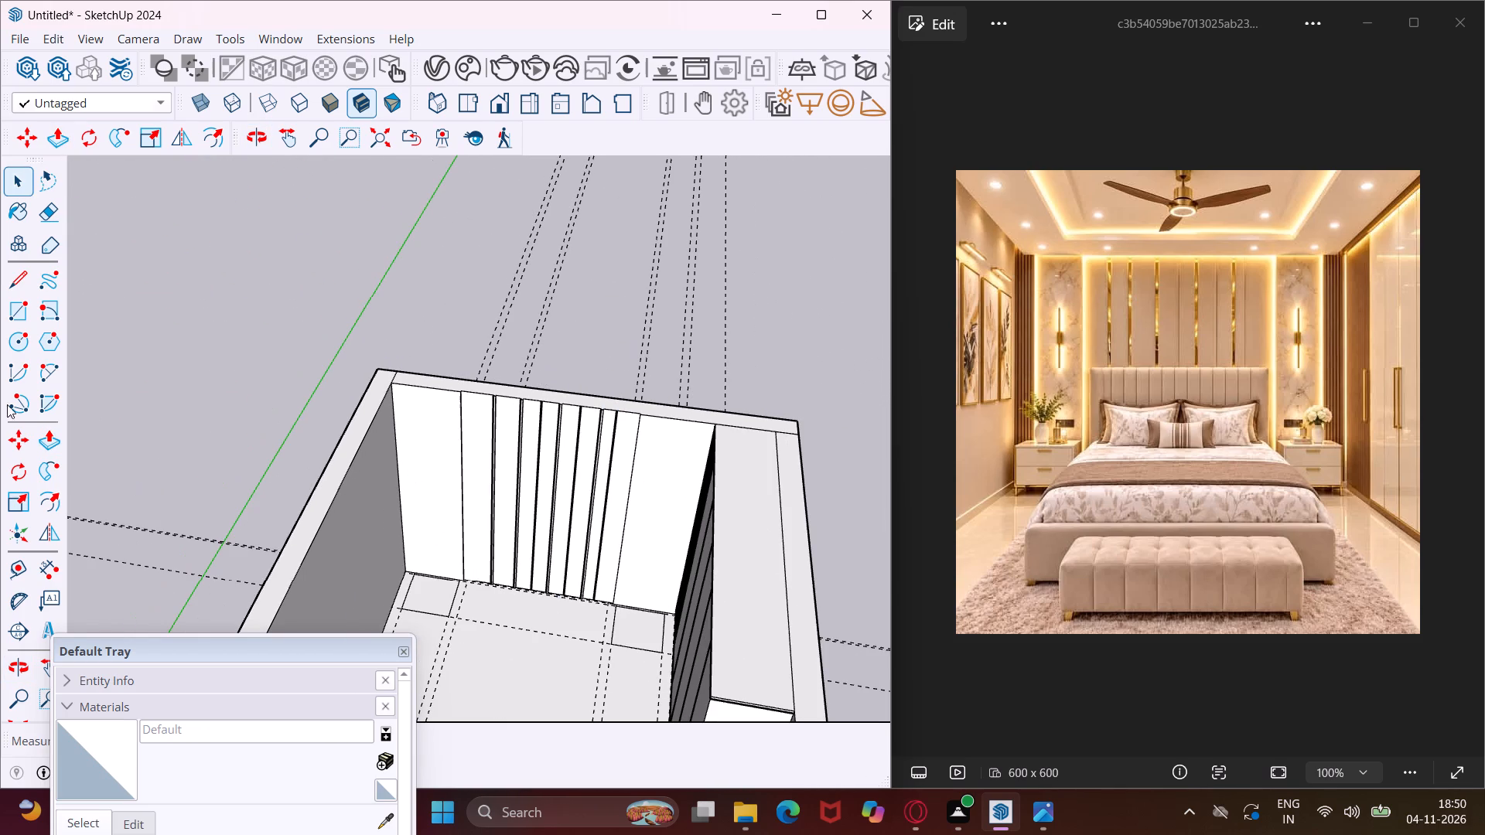
left_click(15, 322)
scroll(417, 584, "up", 3)
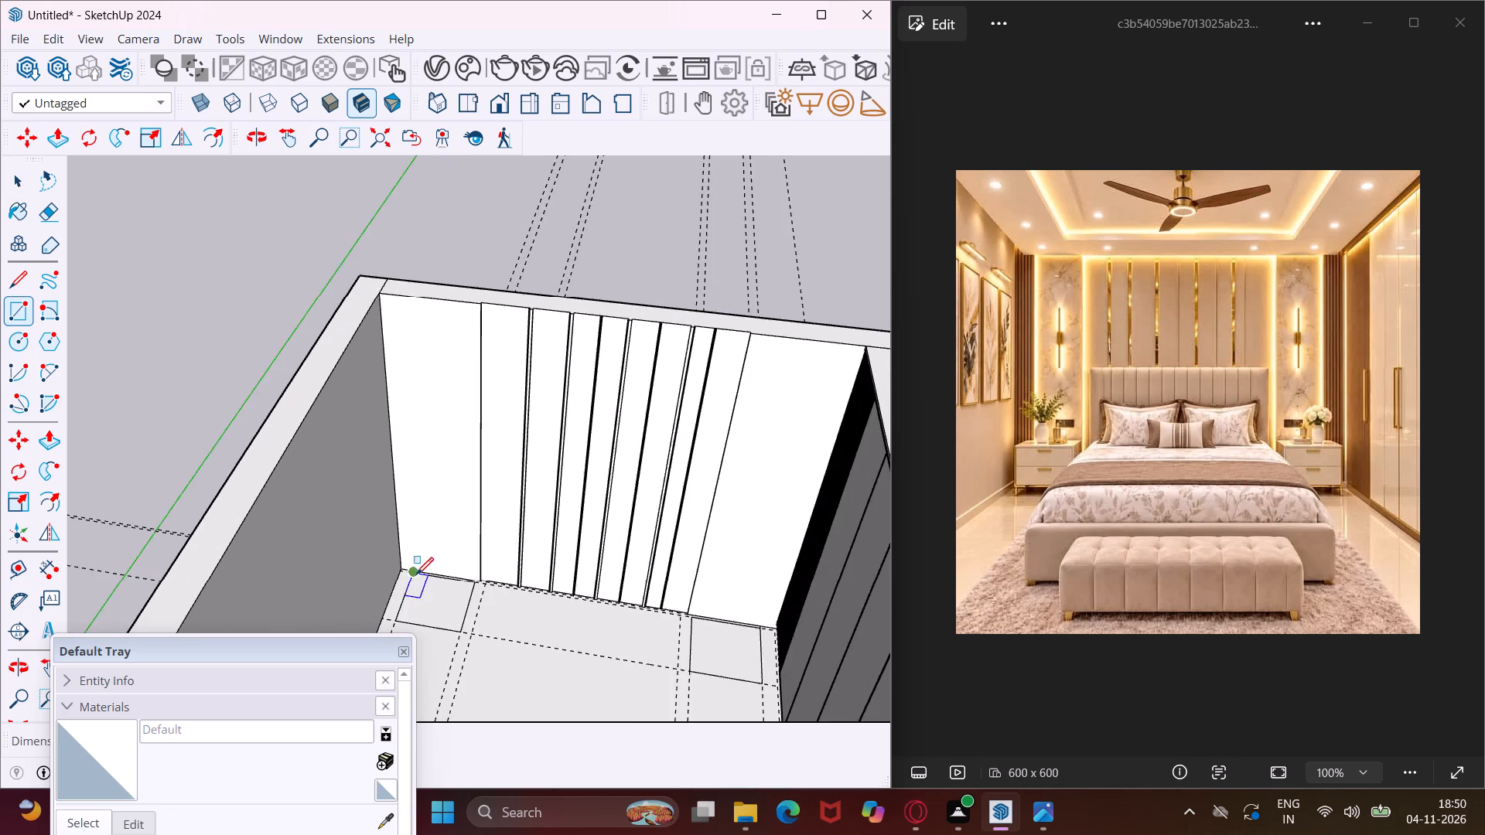
scroll(409, 574, "up", 13)
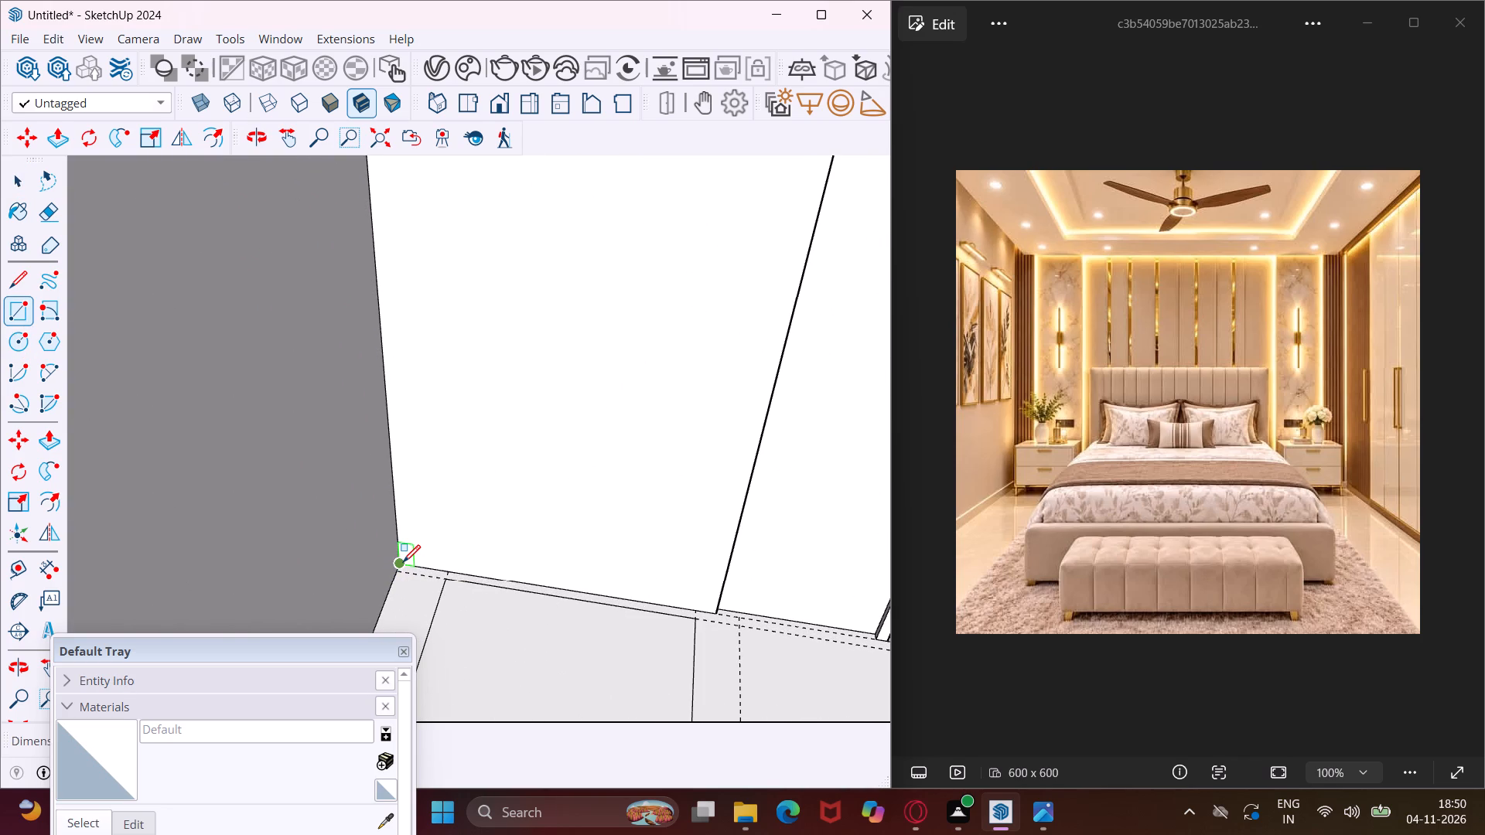
left_click(403, 562)
scroll(415, 482, "down", 15)
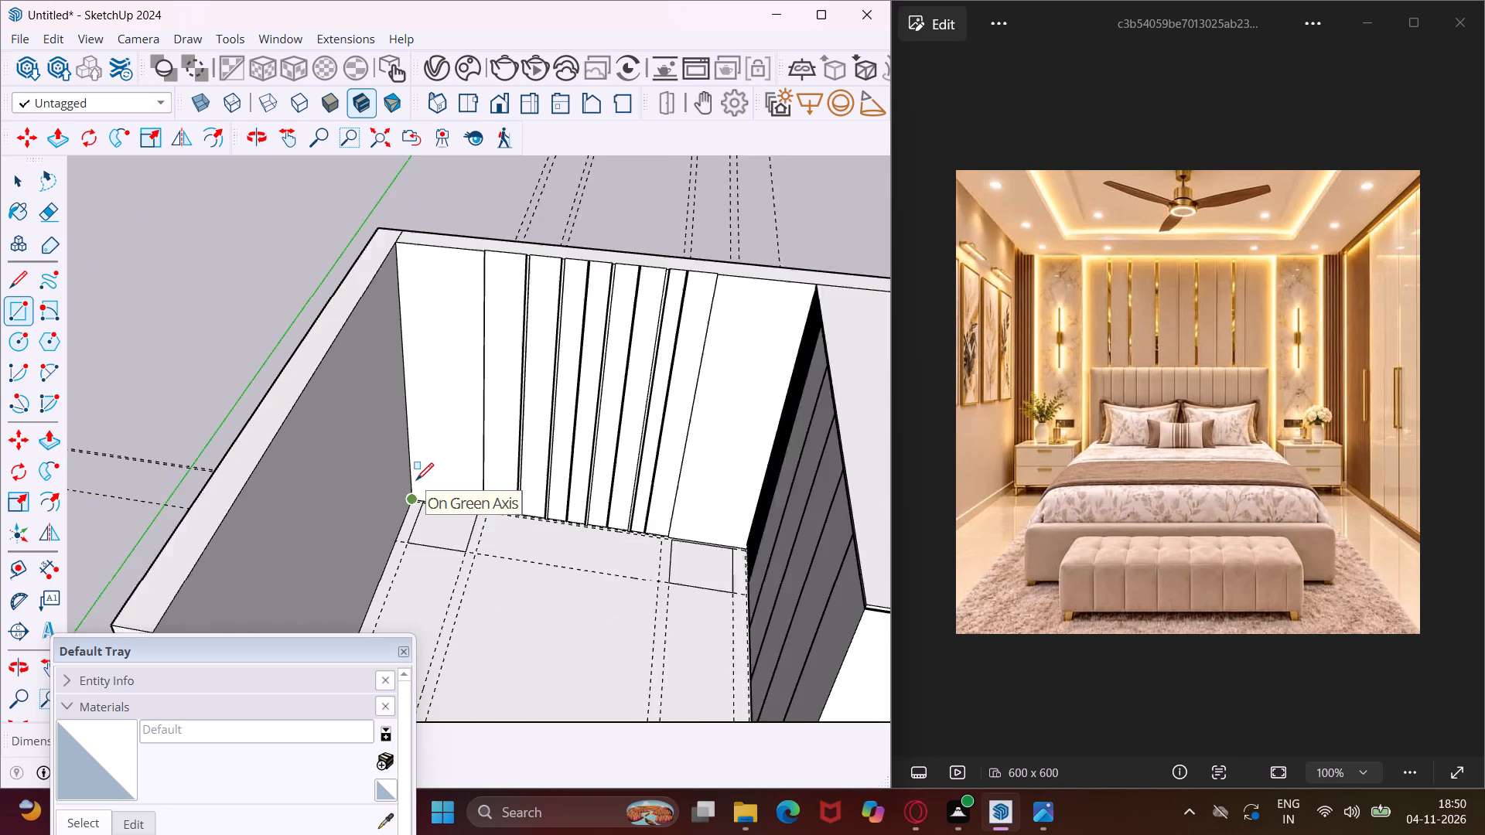
scroll(416, 480, "down", 2)
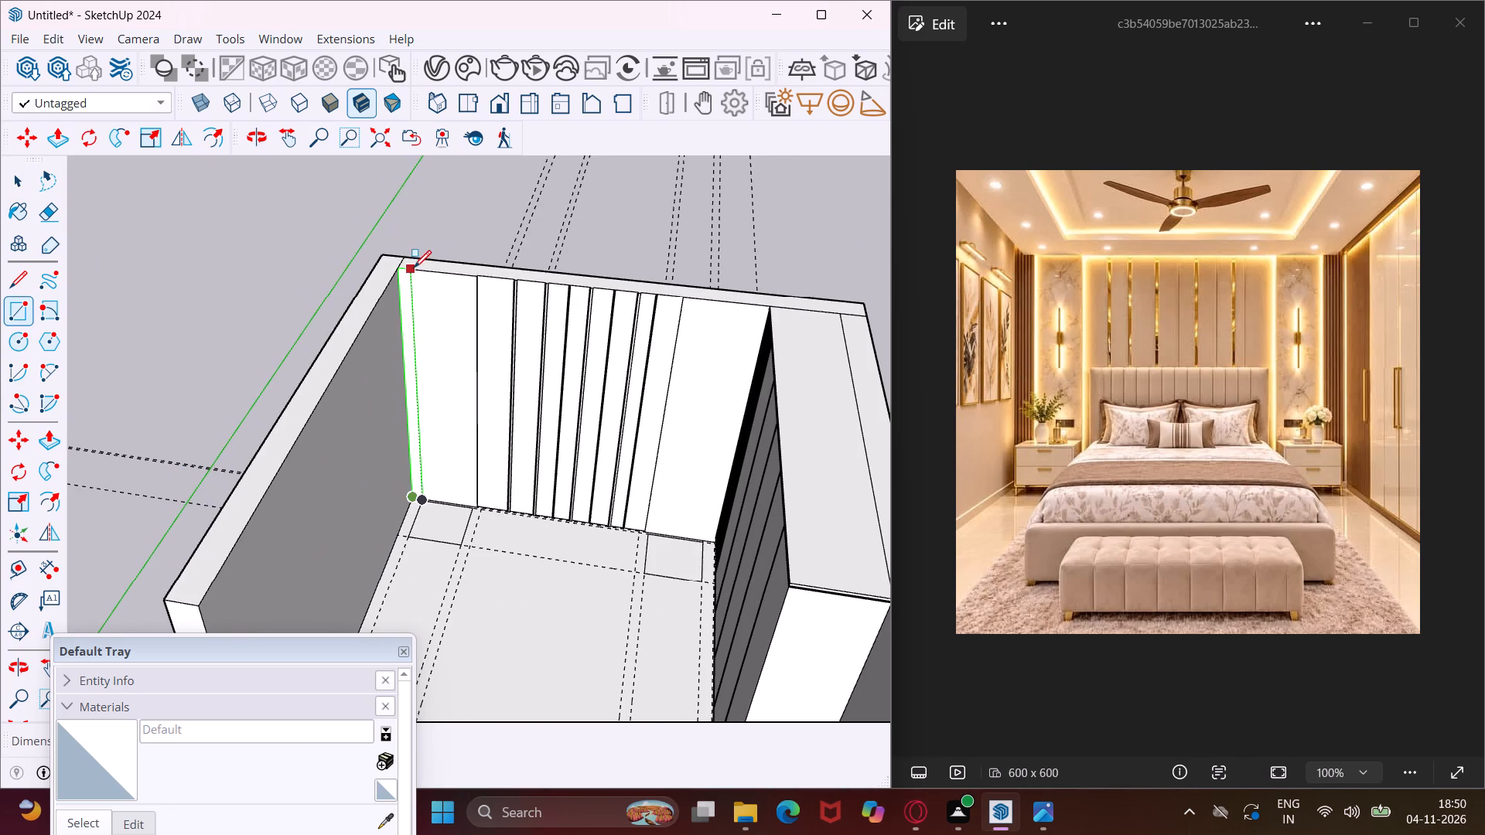
scroll(411, 268, "up", 20)
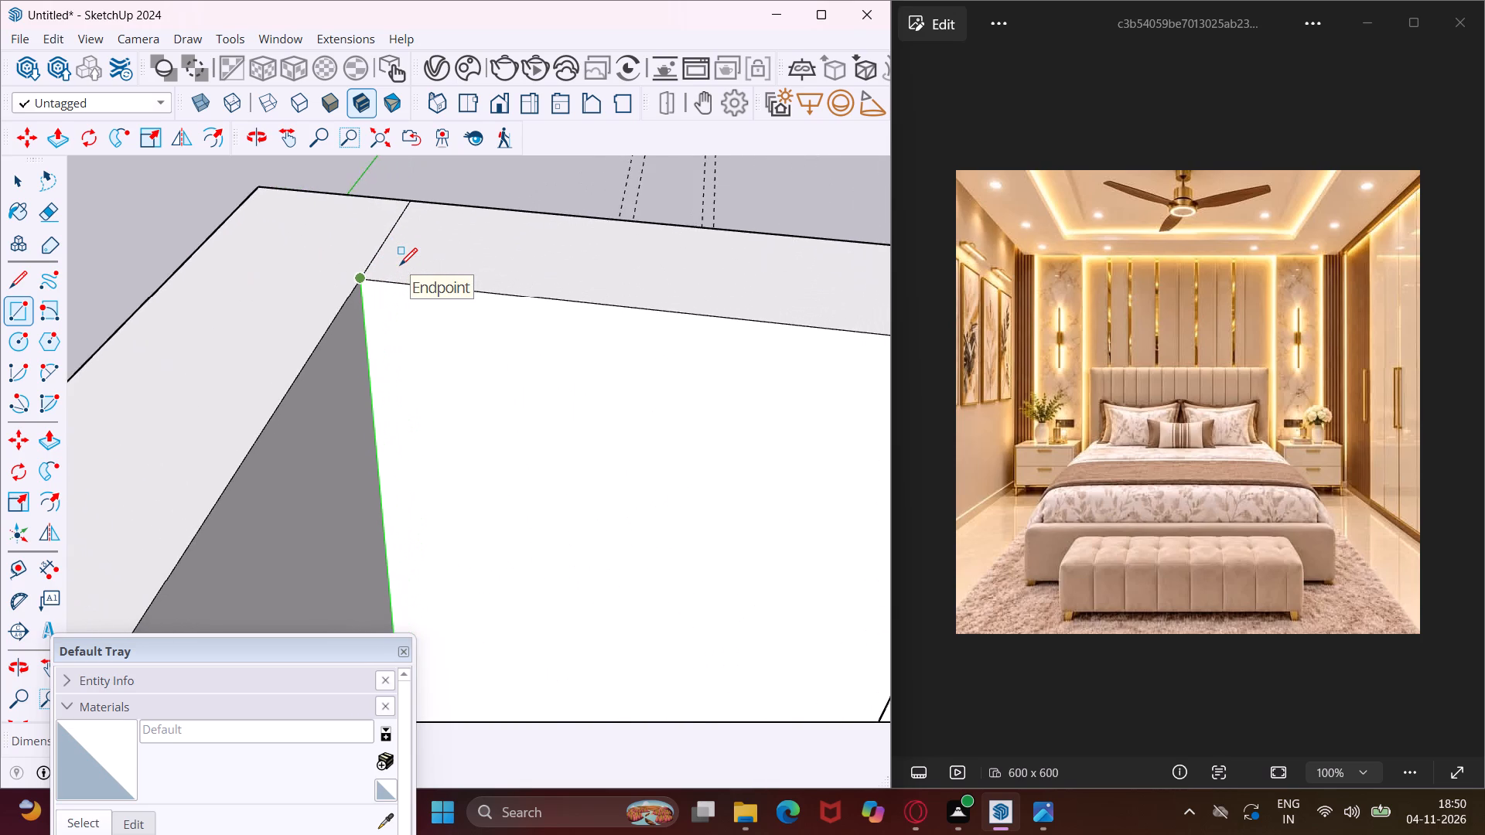
scroll(400, 265, "up", 6)
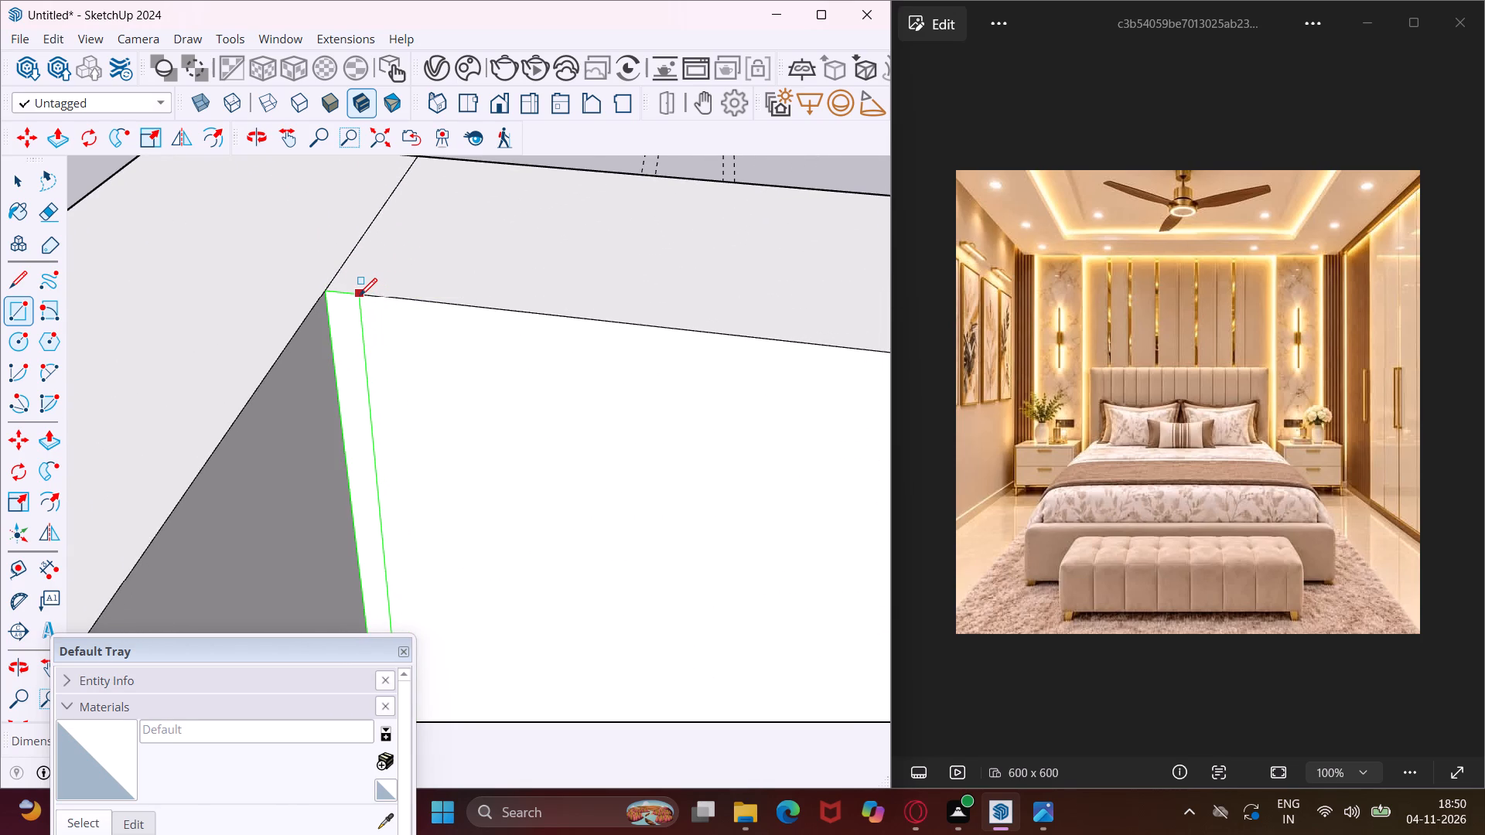
left_click(360, 295)
scroll(360, 382, "down", 10)
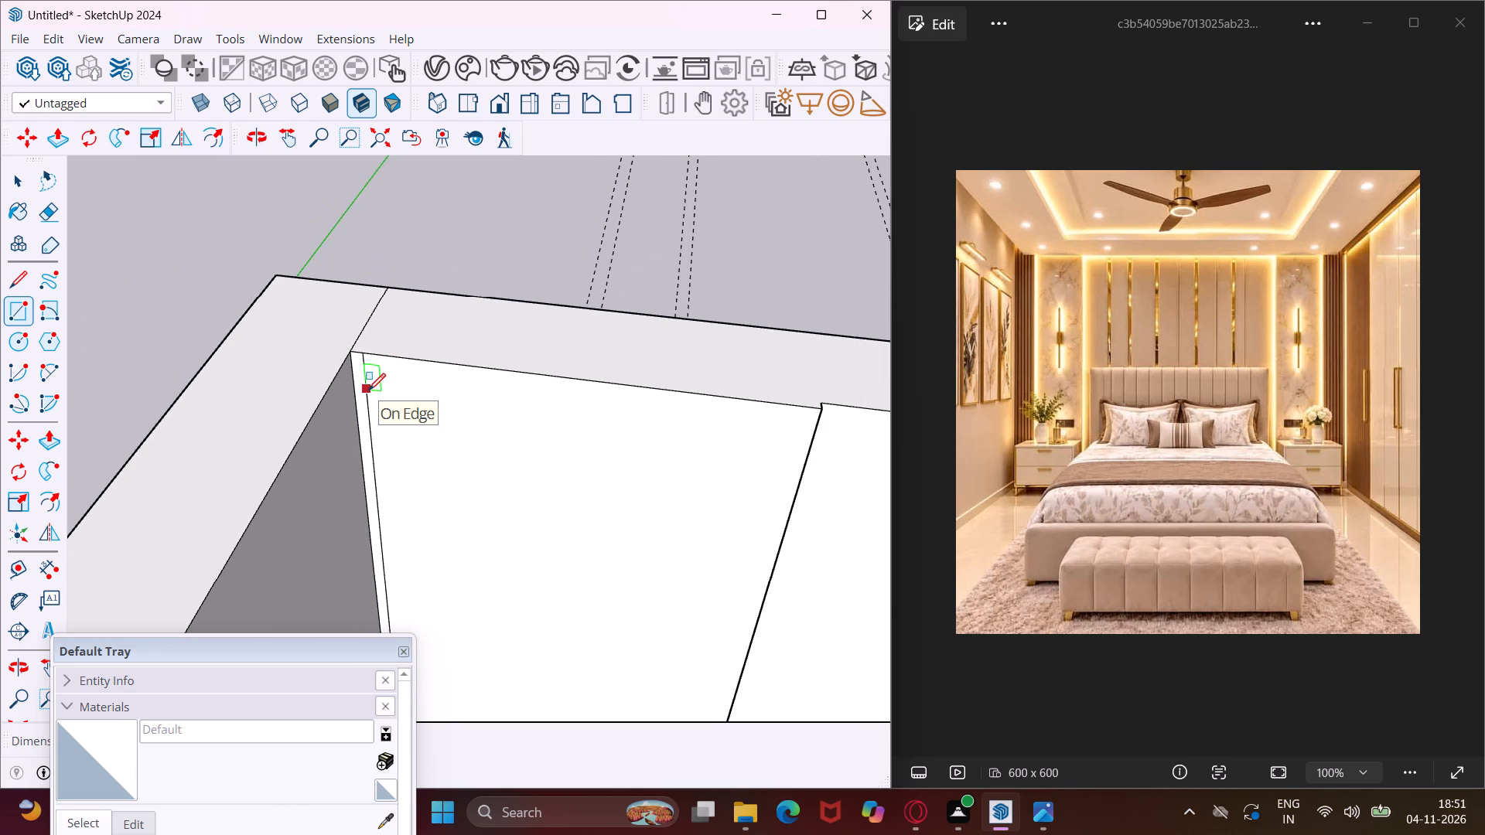
key("Escape")
Copy the narrow corner strip along the wall's top edge toward the wardrobe, leaving a small gap between the two strips.
key("space")
scroll(361, 376, "up", 3)
left_click(360, 363)
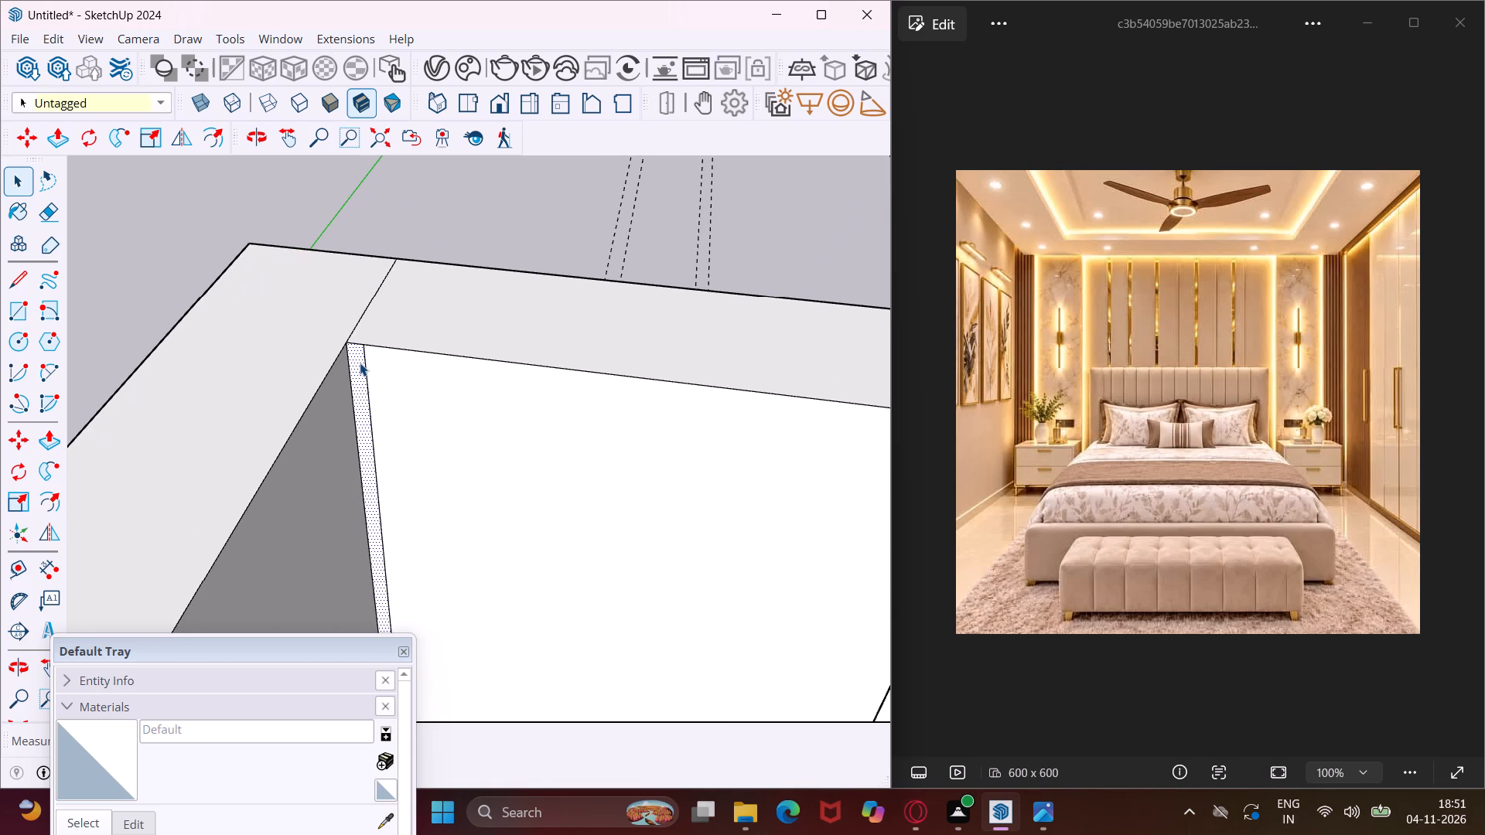
key("m")
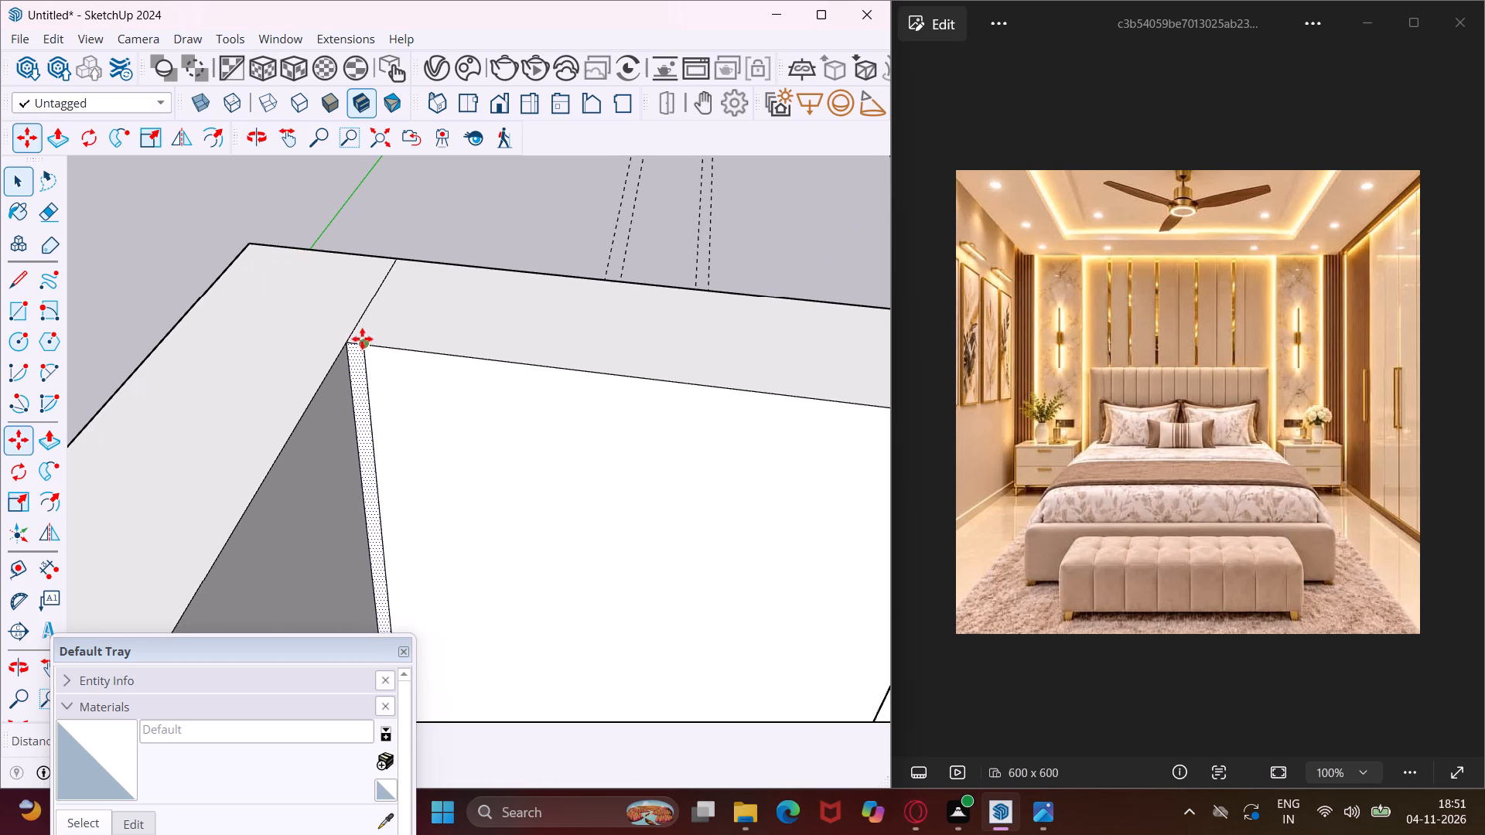
scroll(362, 336, "up", 3)
left_click(362, 346)
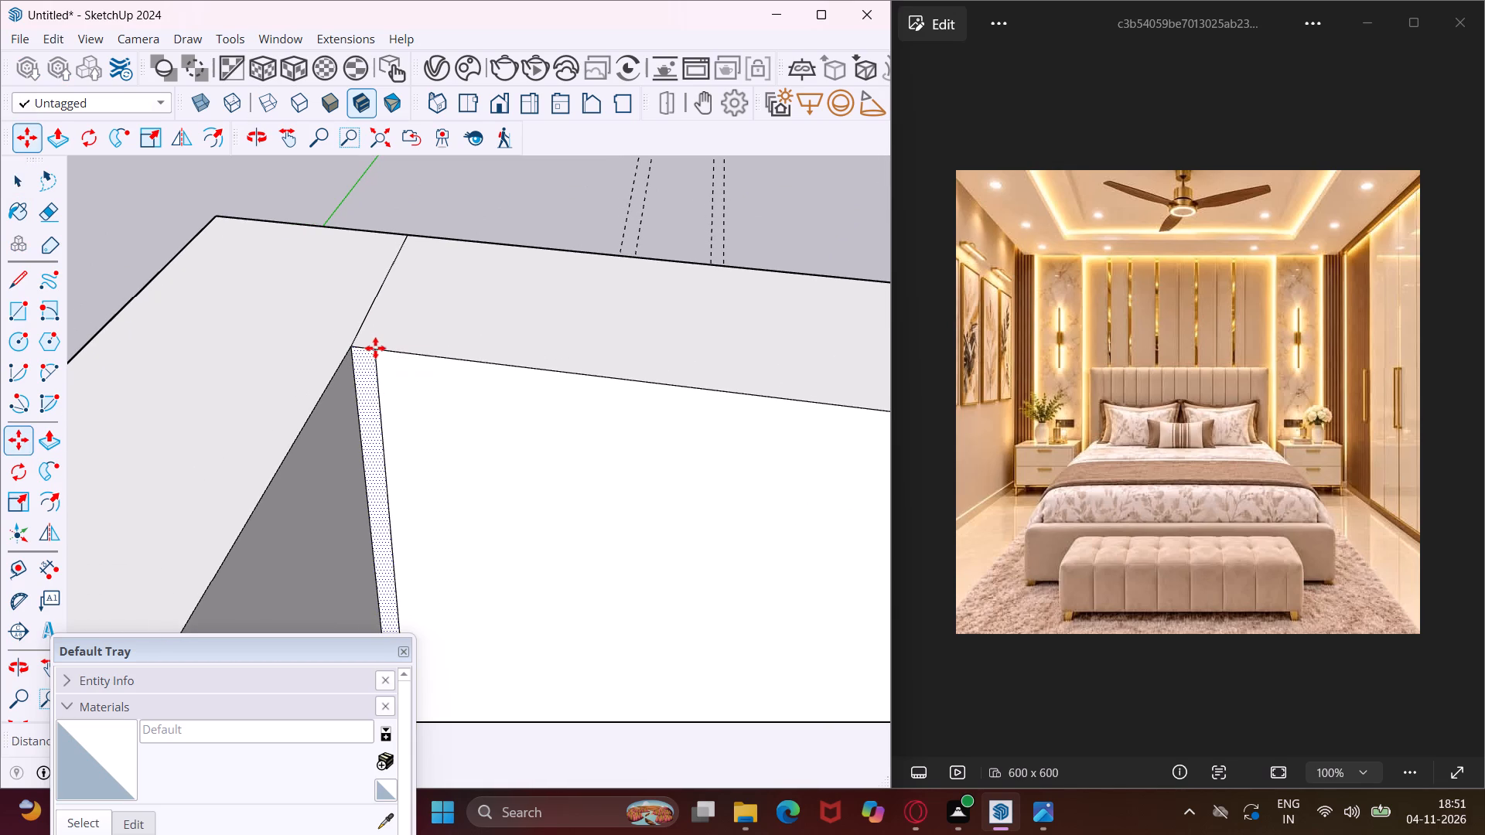
scroll(377, 348, "down", 14)
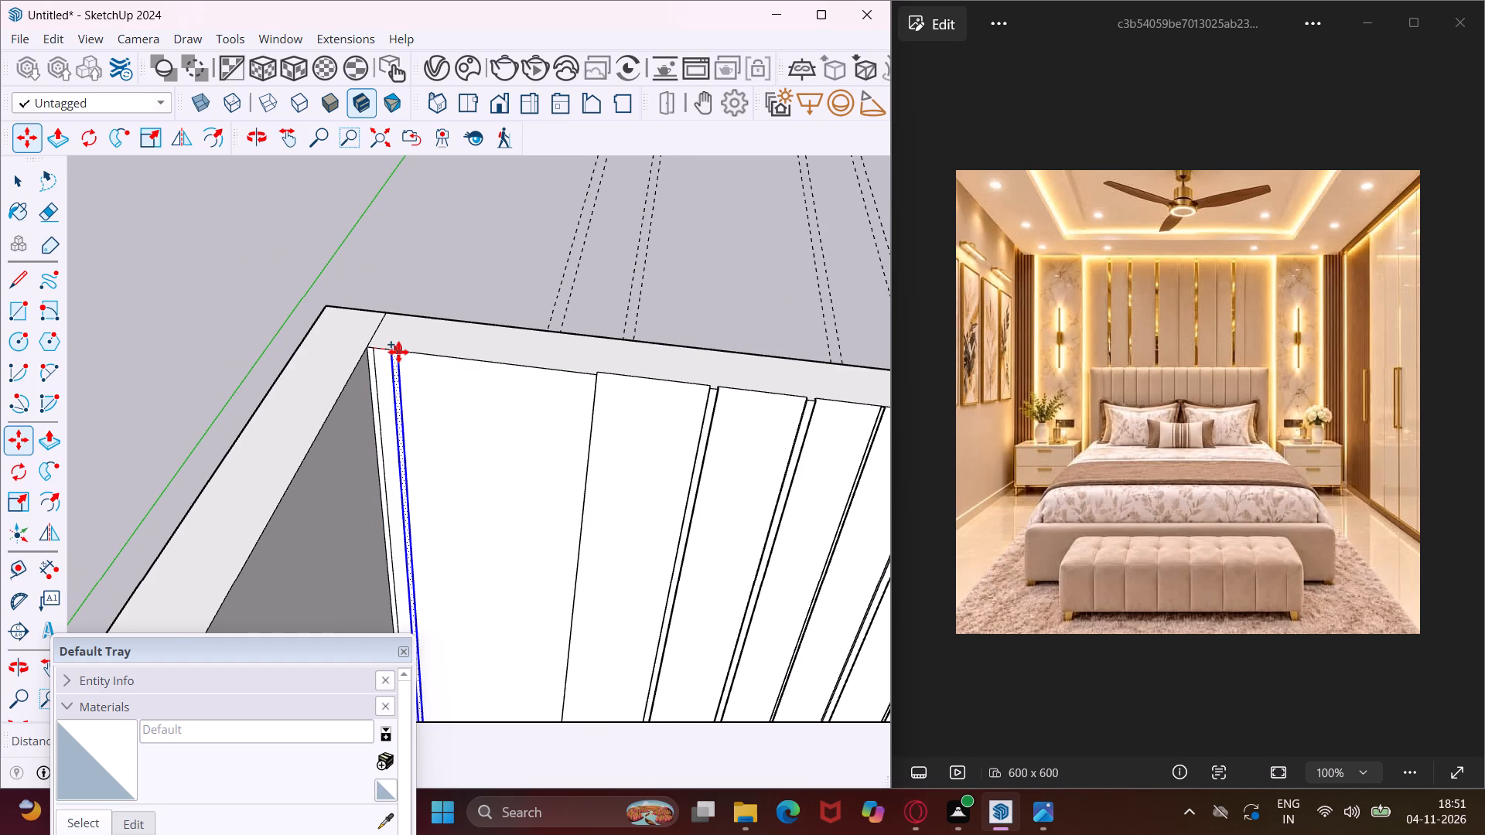
scroll(391, 350, "up", 4)
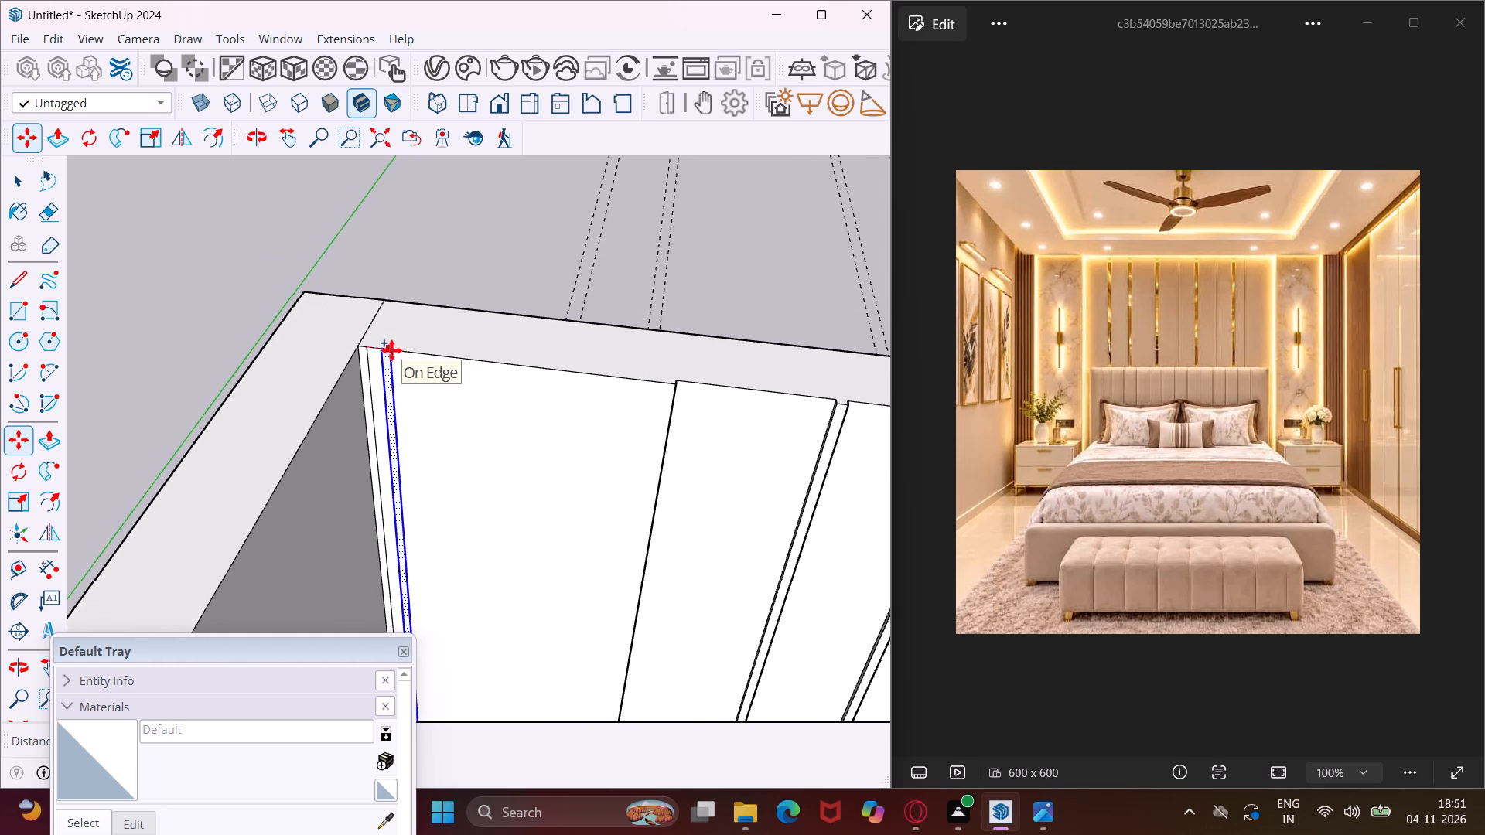
scroll(388, 350, "up", 17)
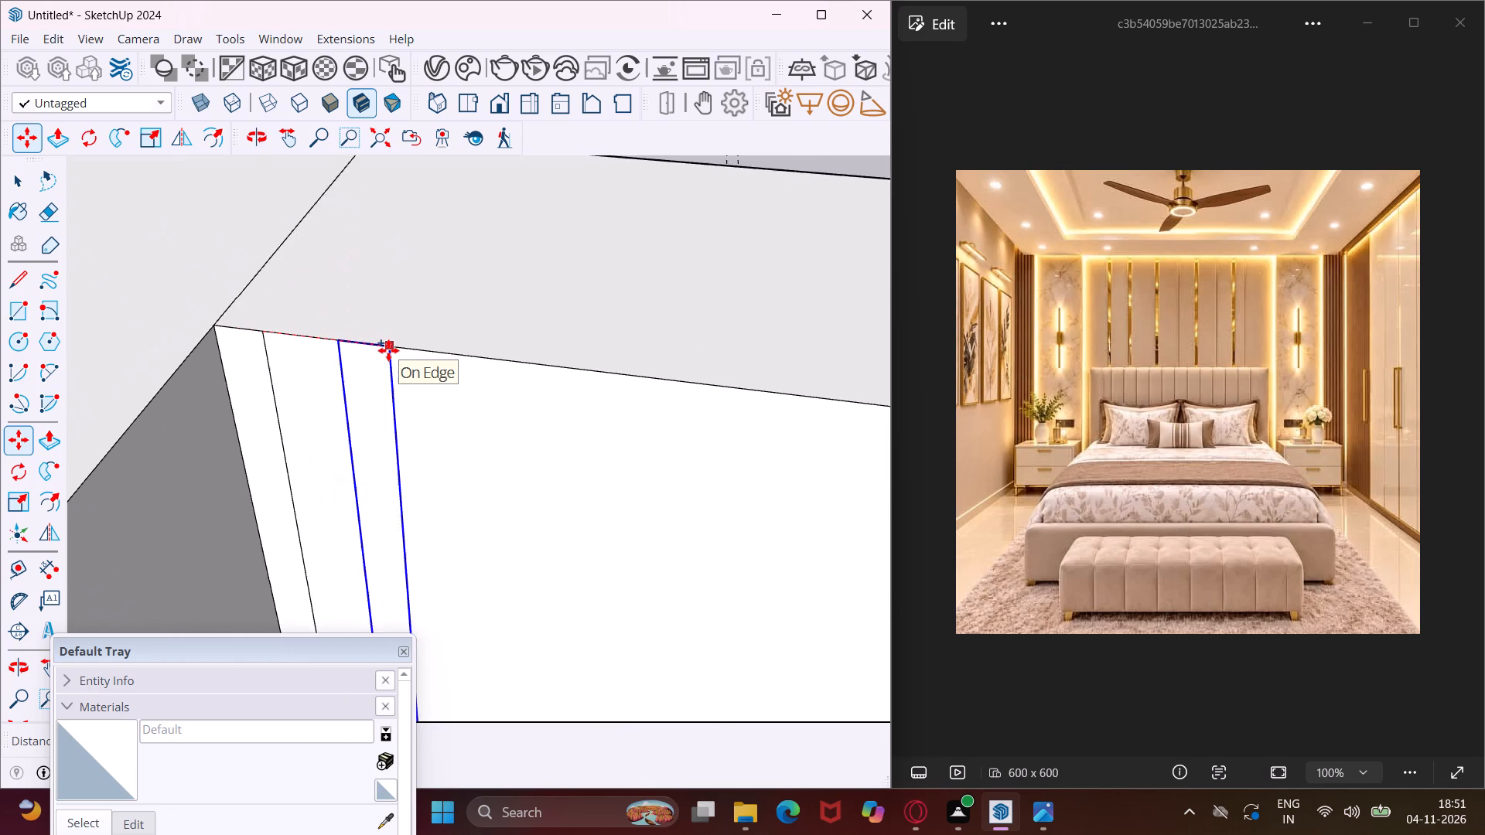
left_click(388, 350)
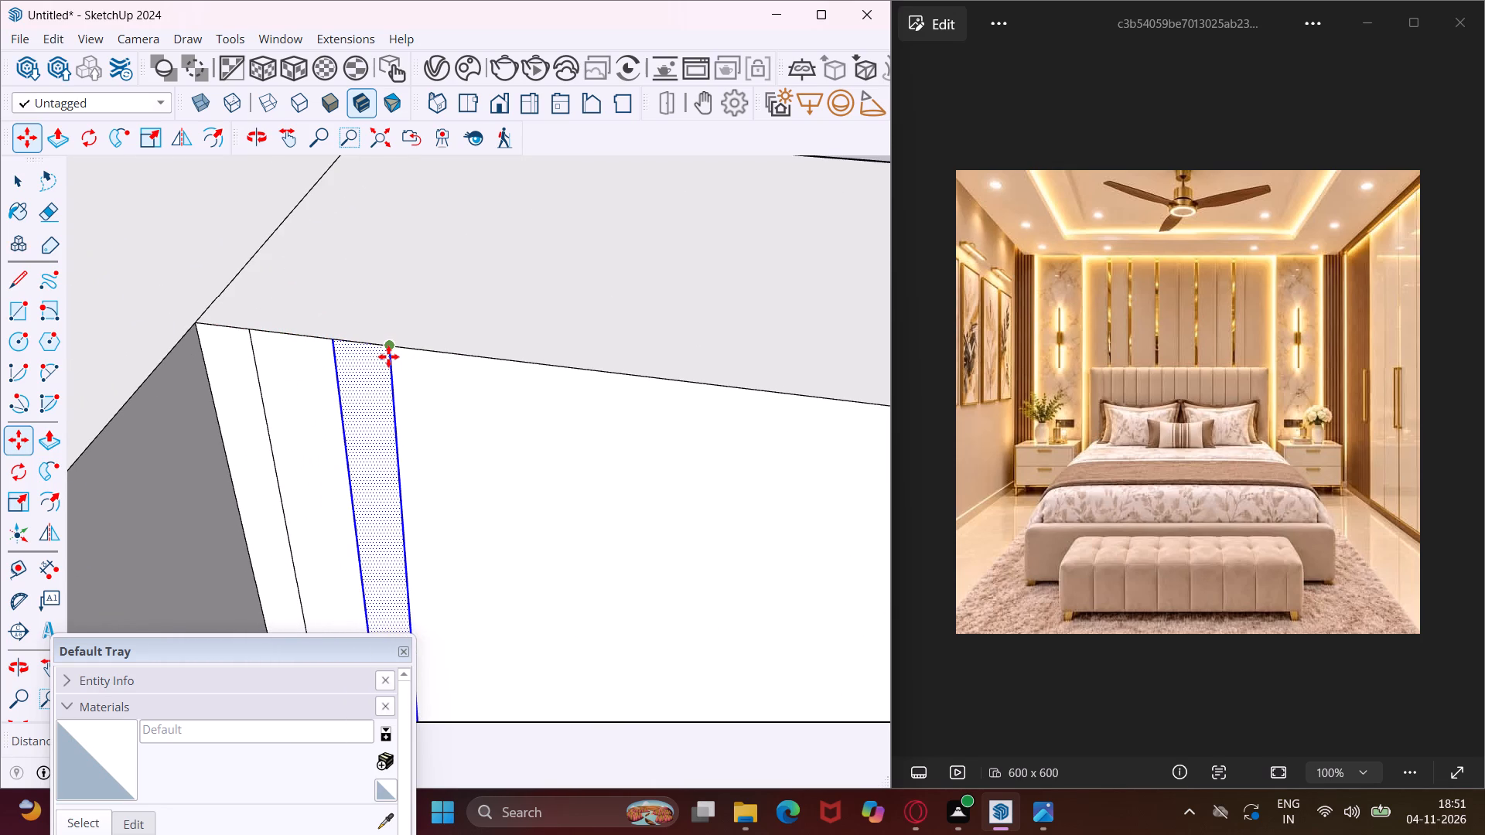
Multiply the copied strip into an array of 4 evenly spaced copies.
key("asterisk")
key("4")
key("Return")
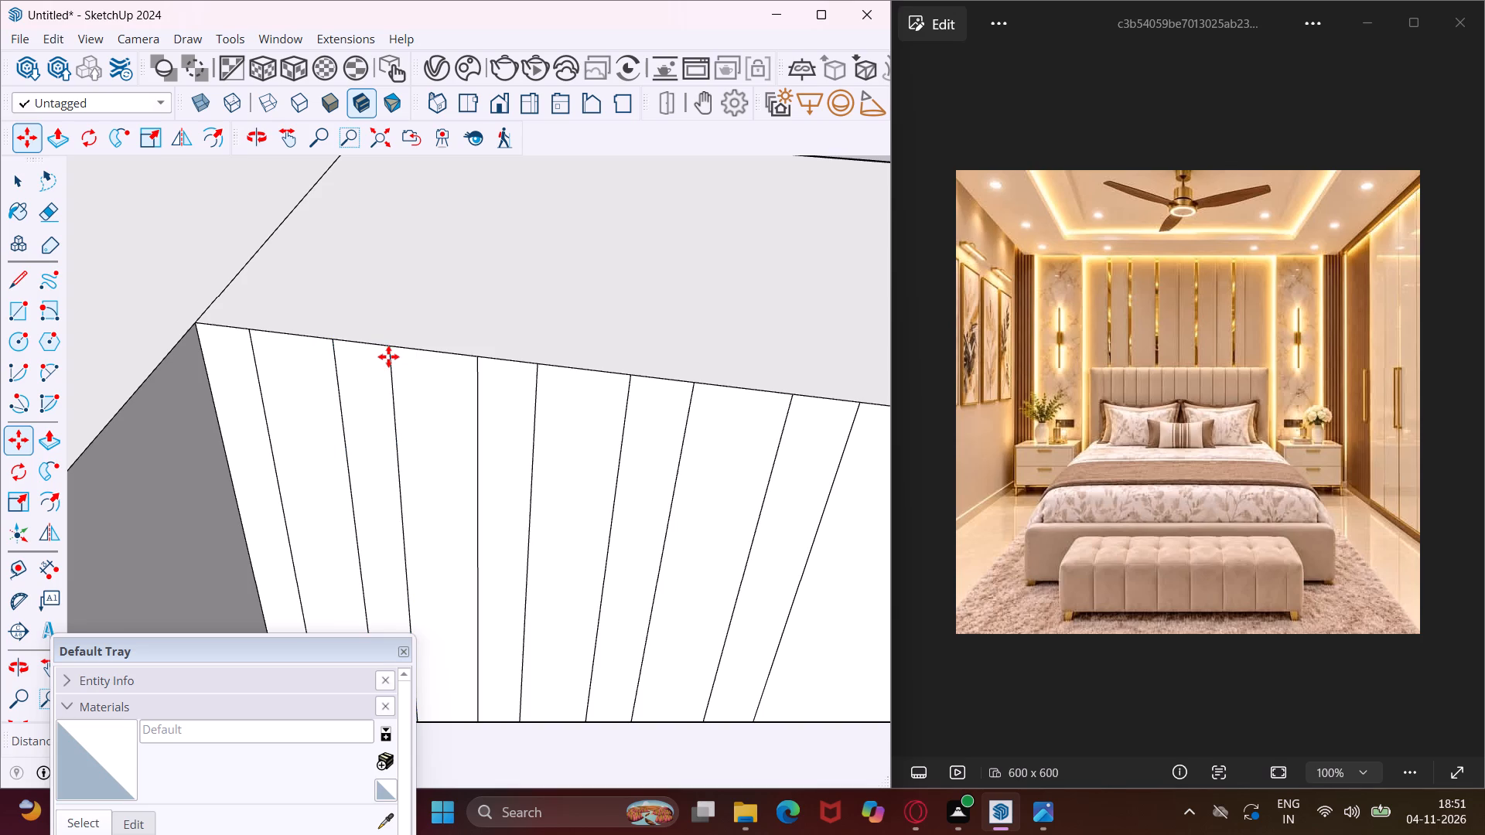
scroll(388, 356, "up", 1)
scroll(337, 365, "down", 8)
scroll(230, 316, "down", 5)
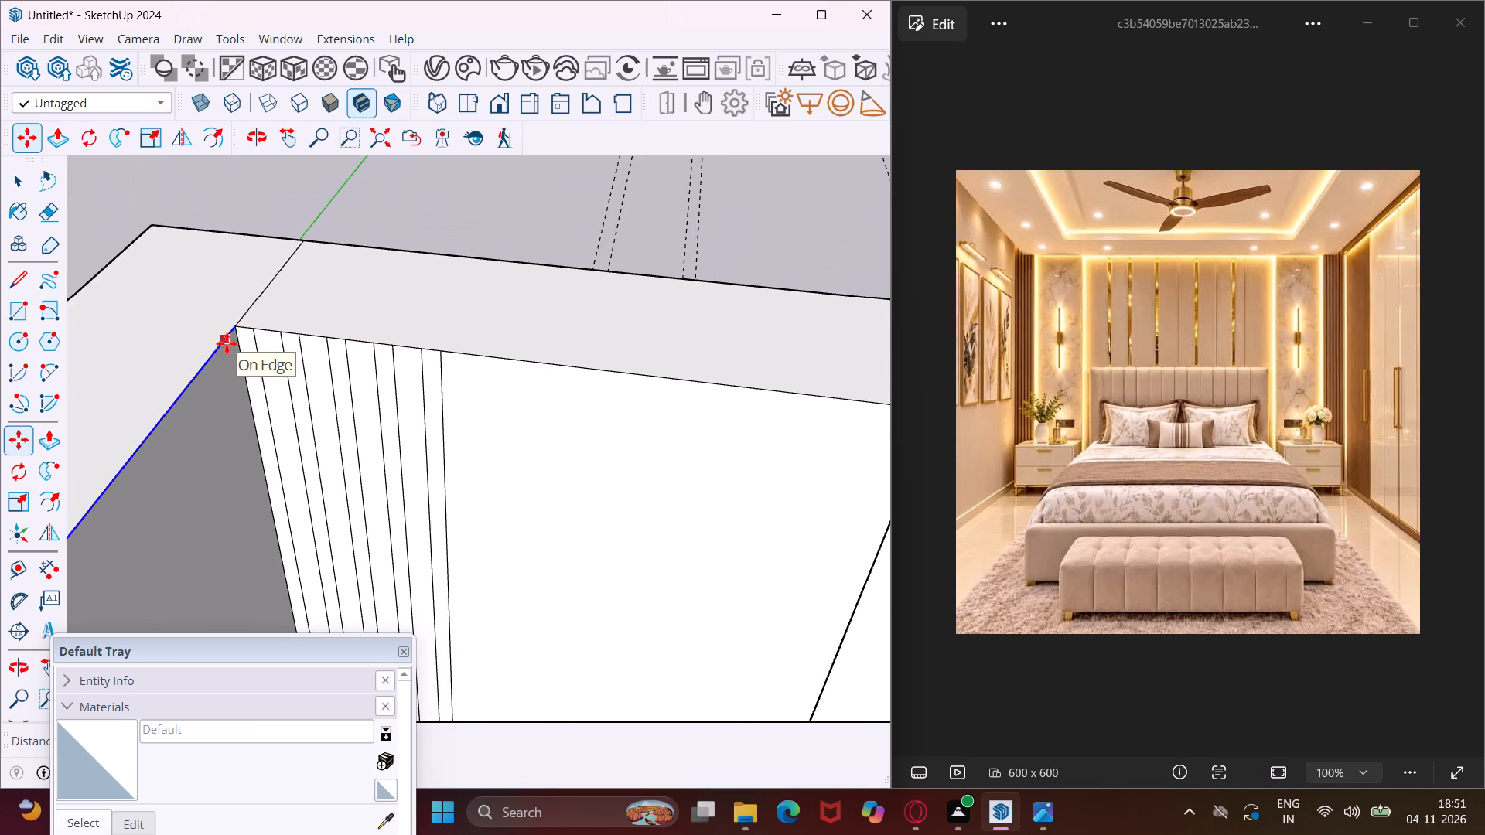
scroll(227, 343, "down", 19)
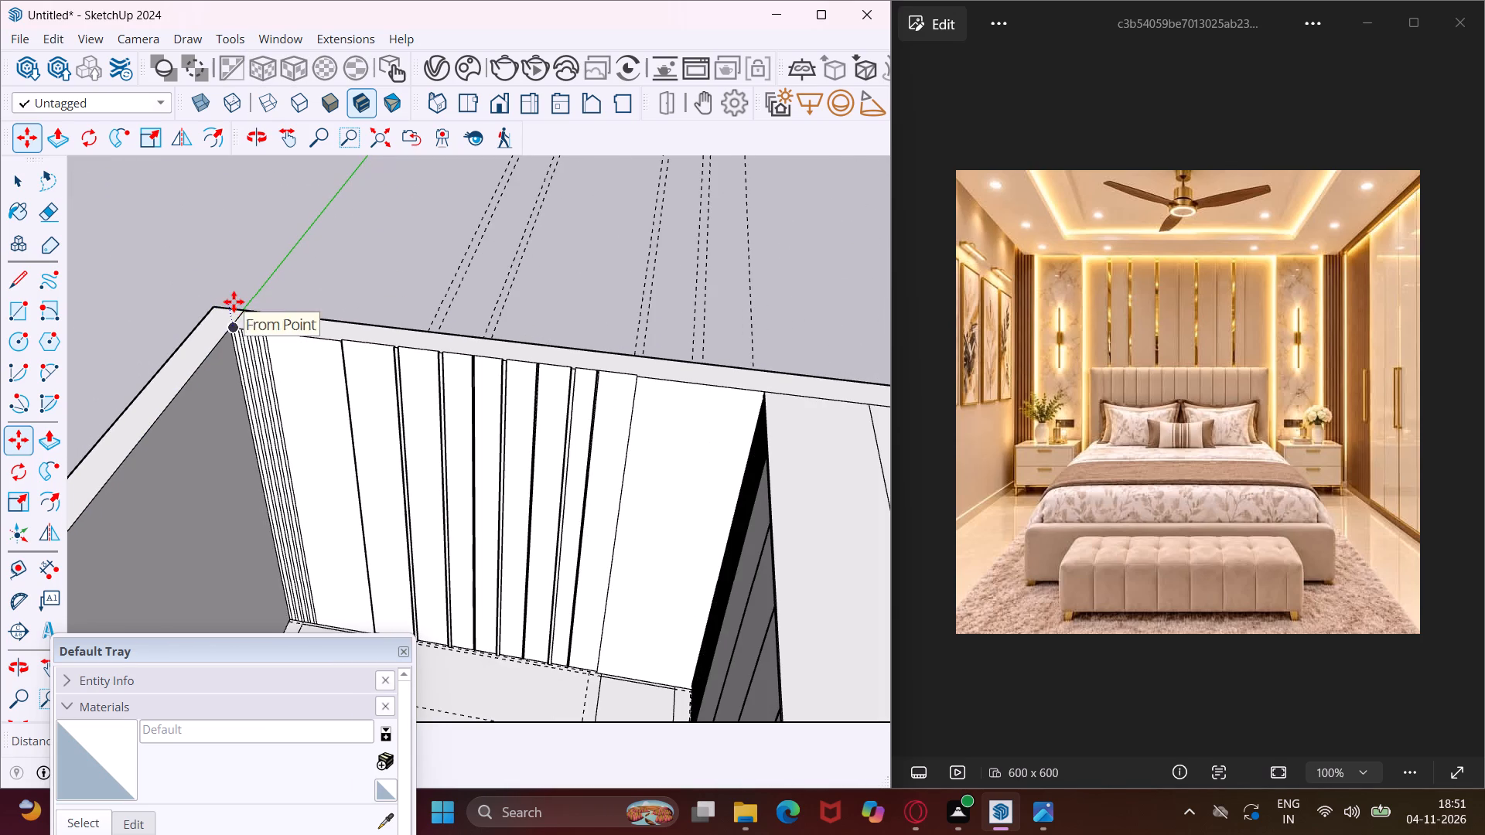
Copy the innermost strip of the corner group along the bed wall's top edge to the corner beside the wardrobe.
key("Escape")
key("space")
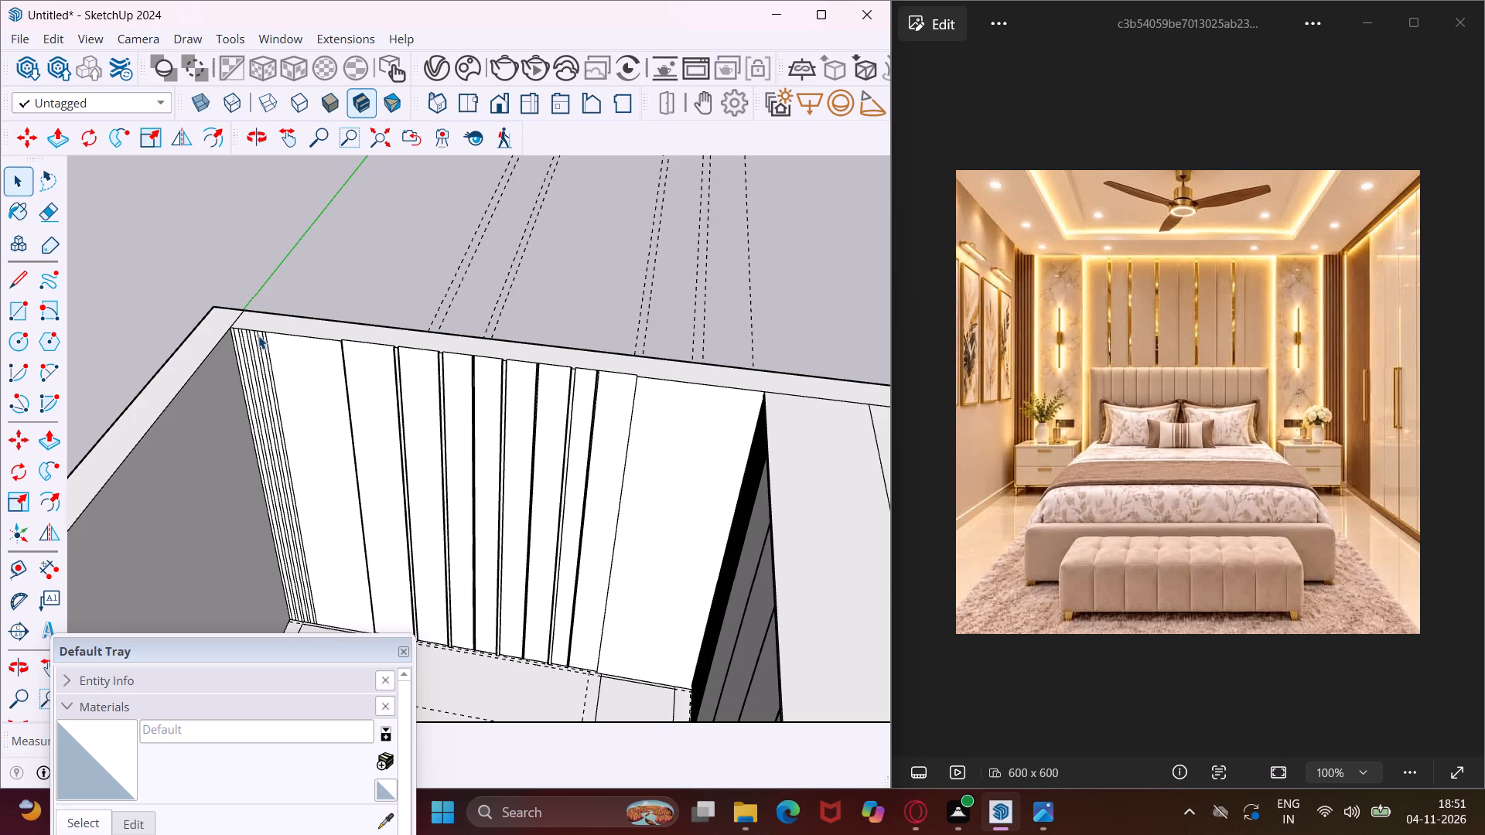
middle_click_drag(258, 336, 551, 195)
scroll(548, 194, "down", 1)
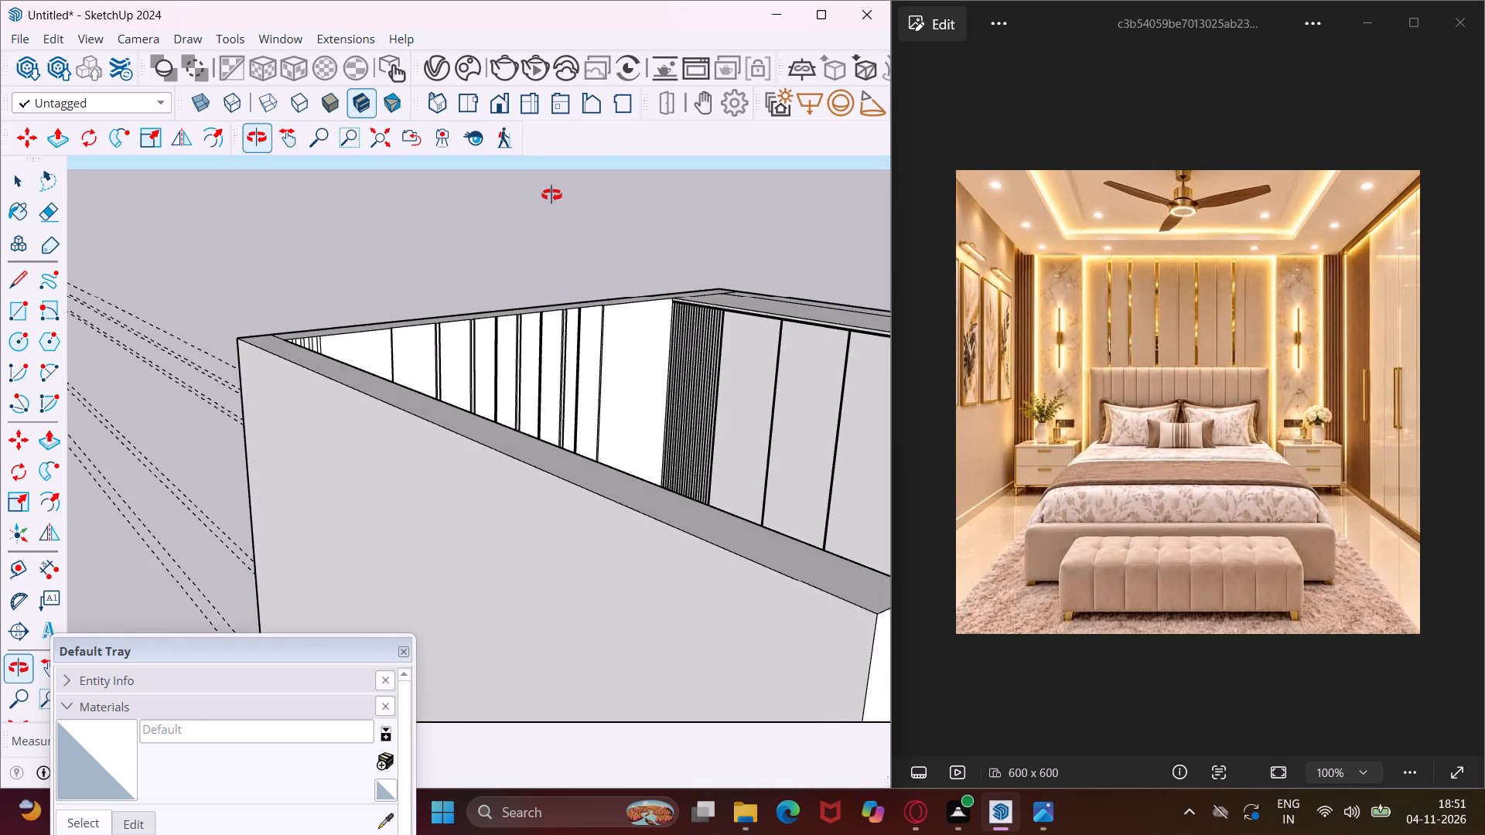
middle_click_drag(551, 195, 367, 271)
scroll(367, 271, "up", 1)
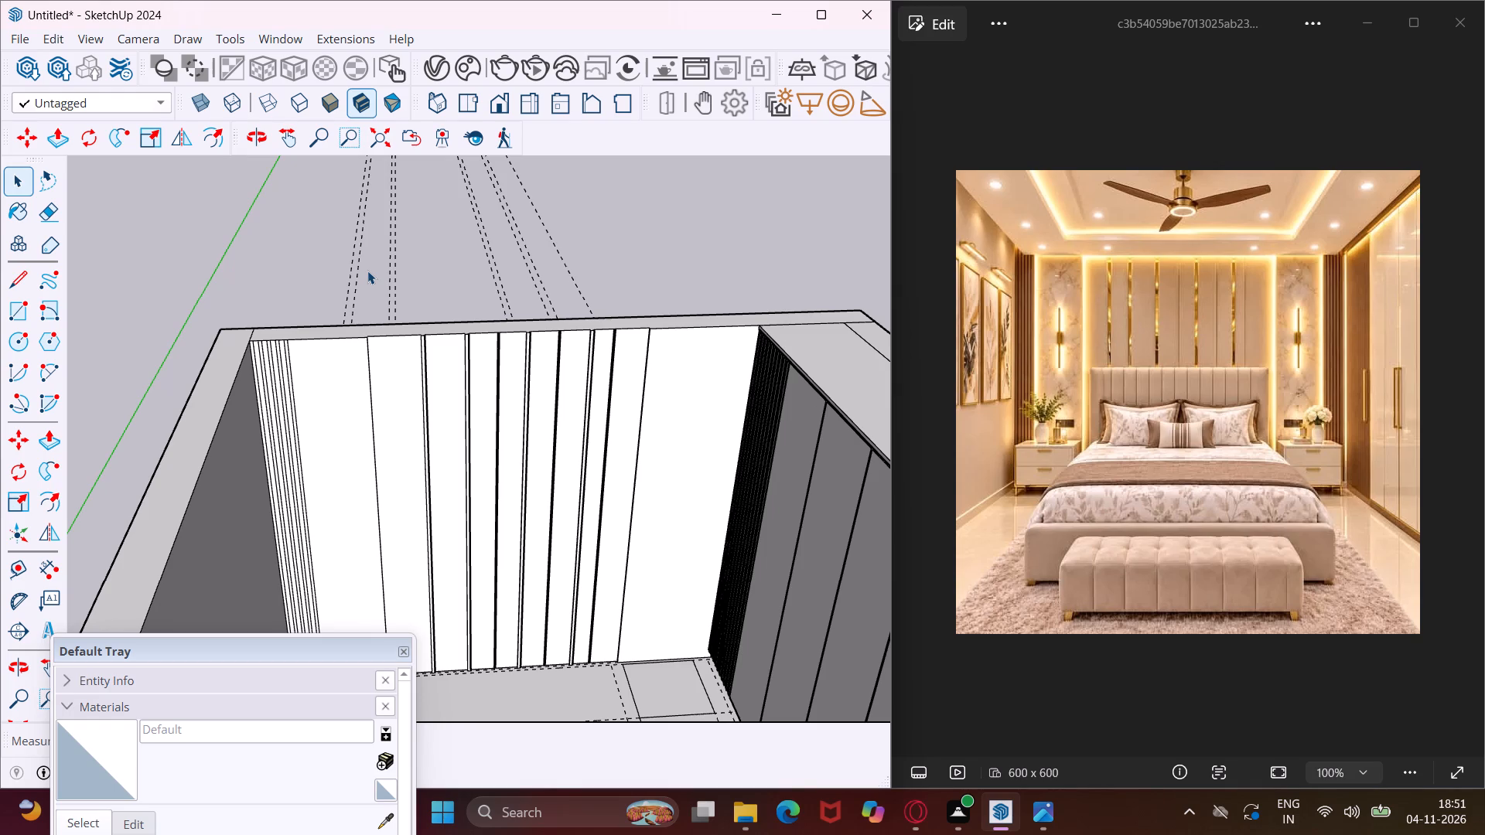
scroll(367, 271, "up", 1)
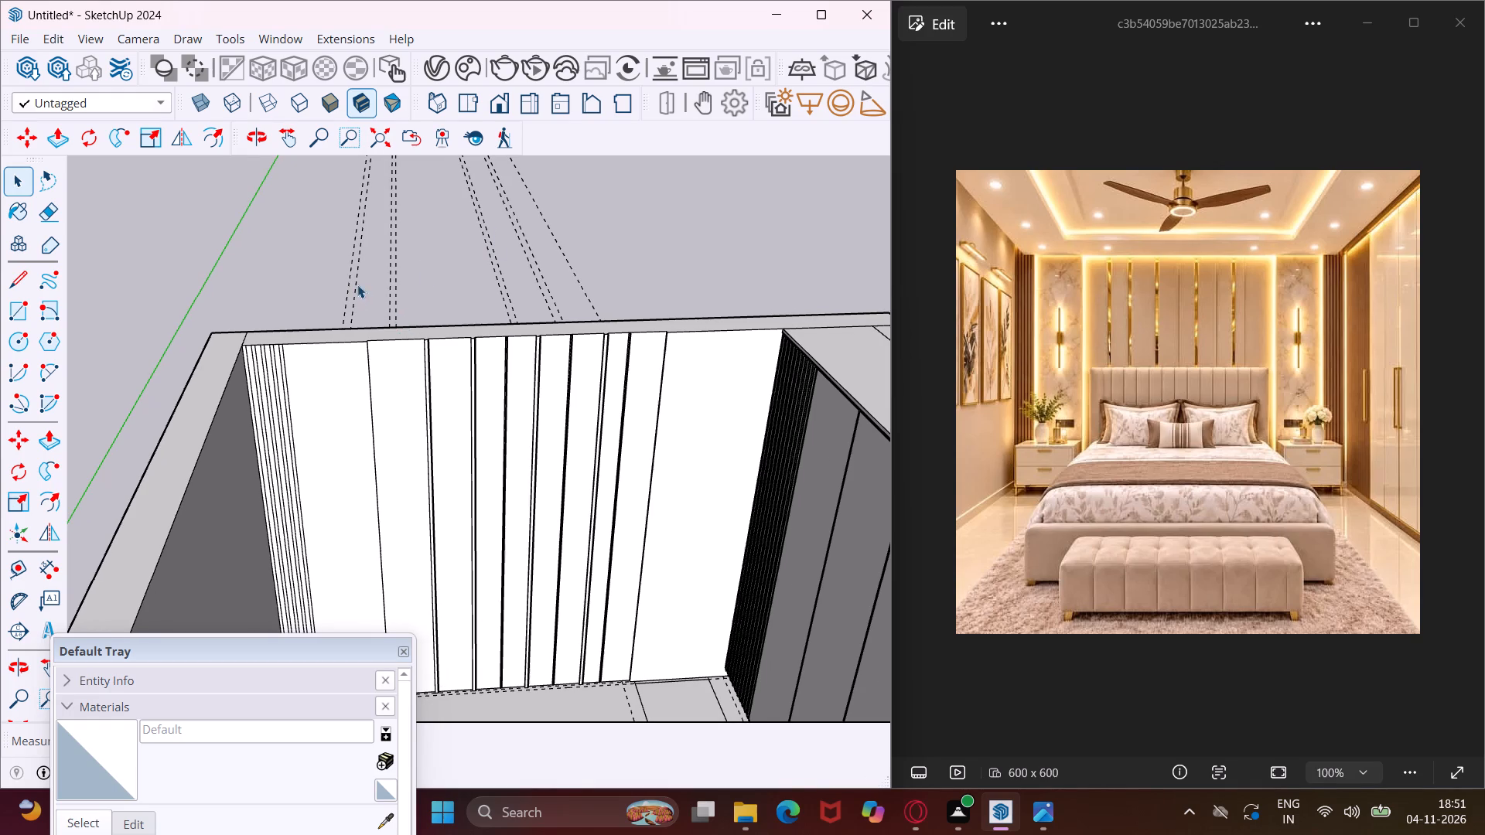
scroll(312, 305, "up", 13)
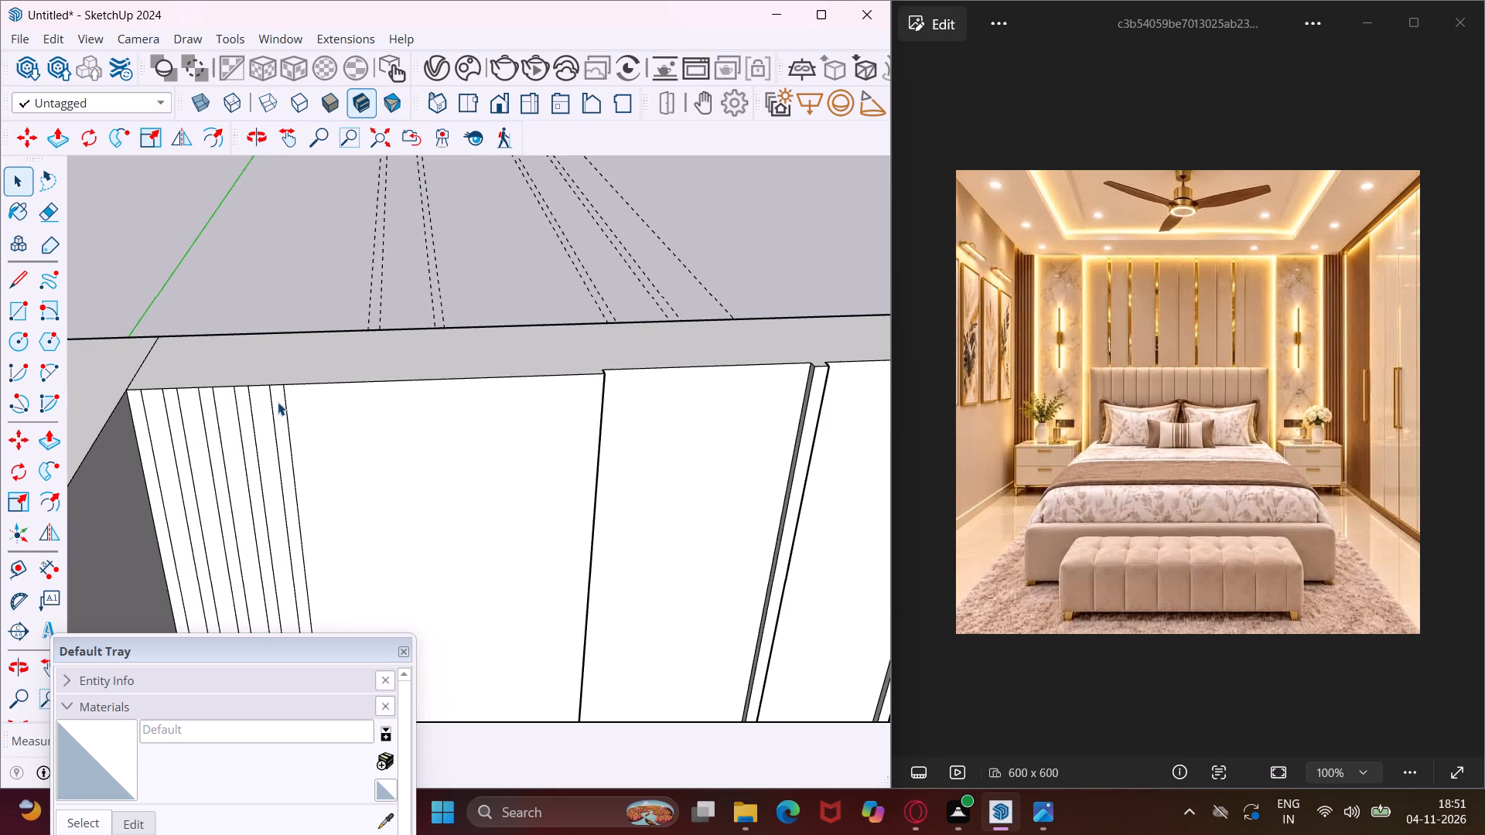
left_click(278, 402)
key("m")
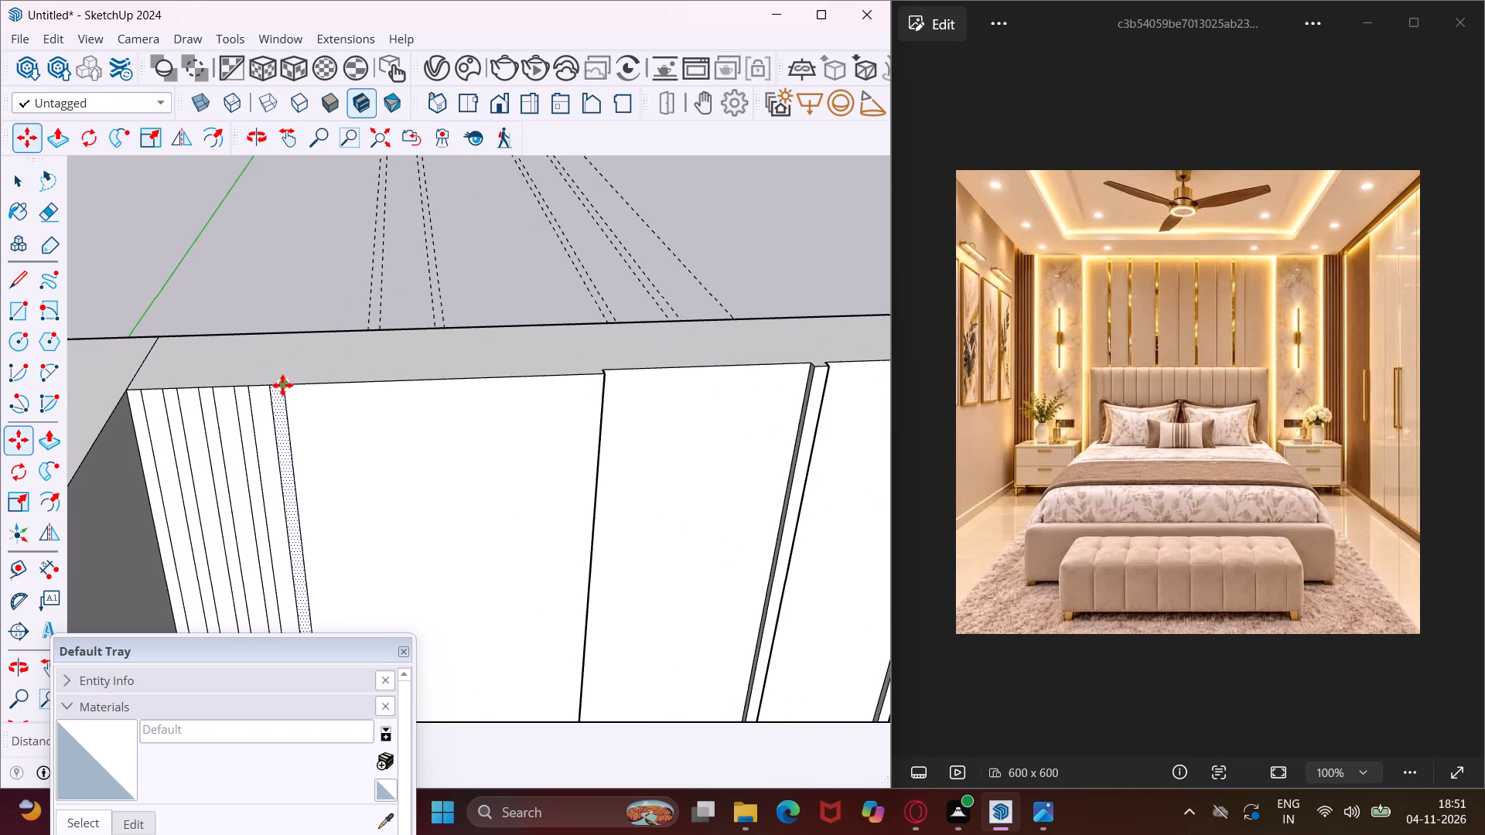
left_click(282, 385)
scroll(300, 385, "down", 5)
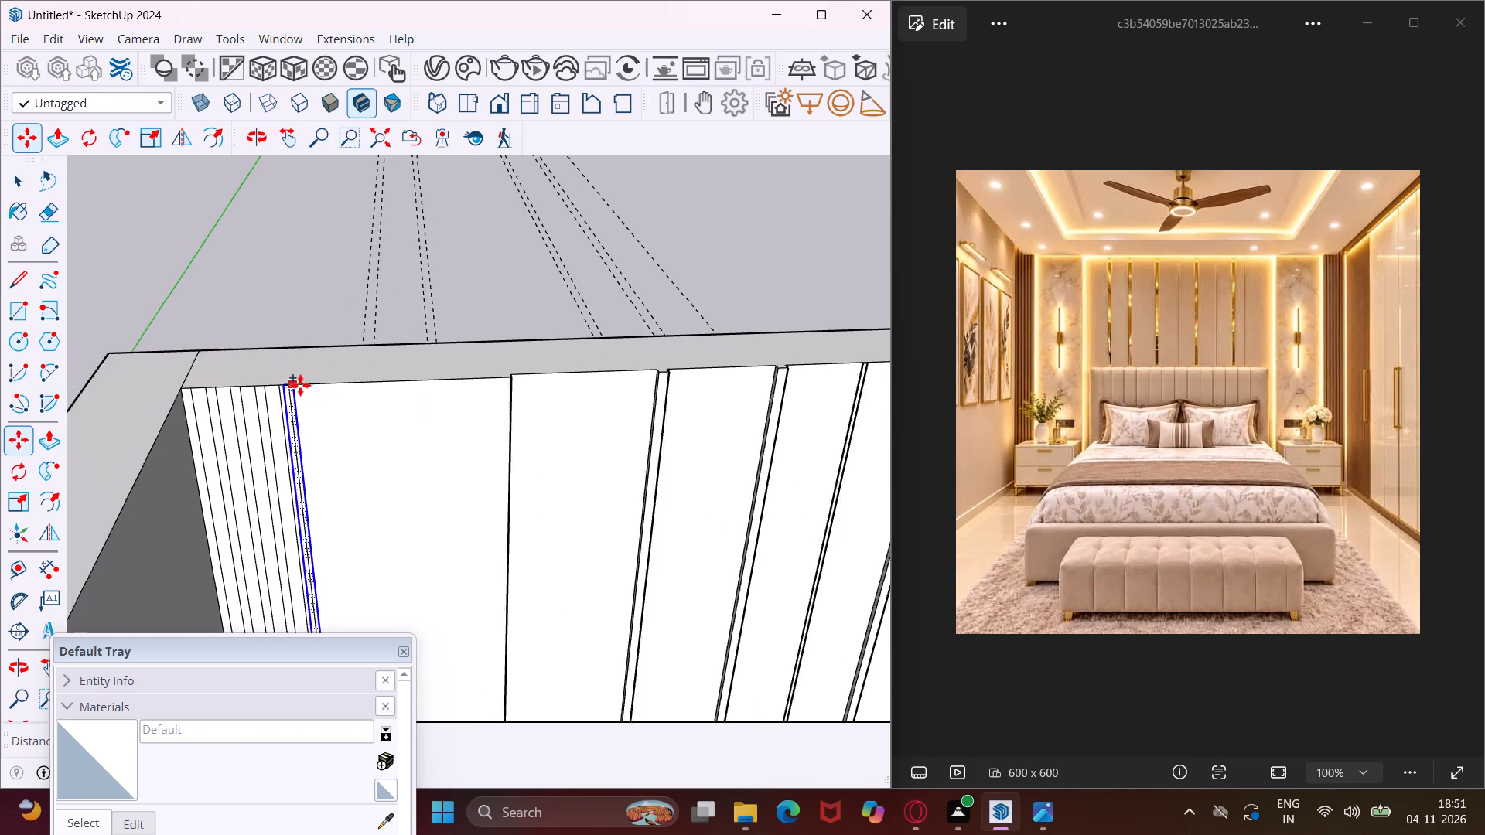
scroll(300, 385, "down", 12)
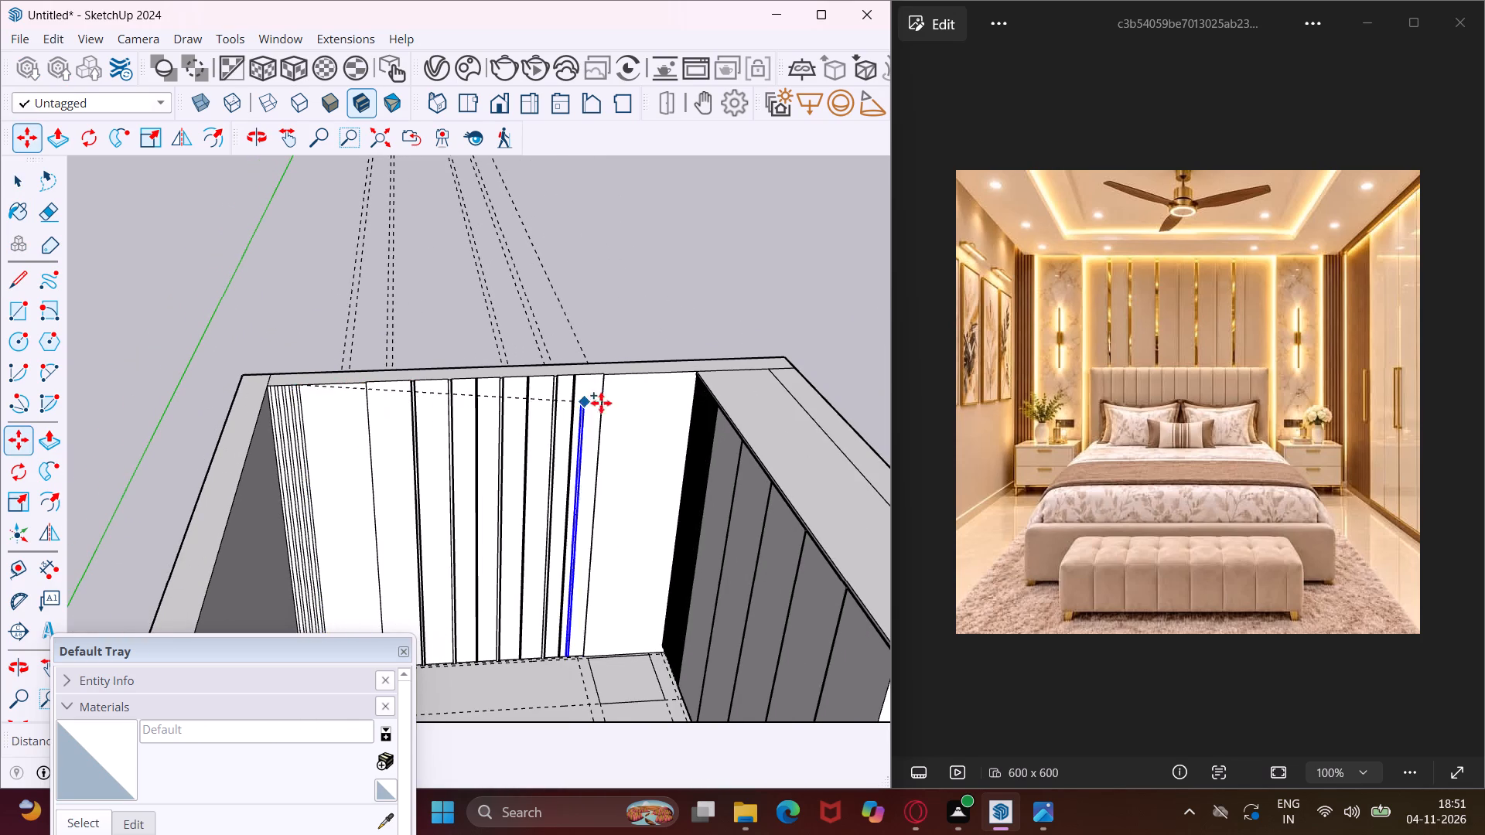
scroll(692, 370, "up", 5)
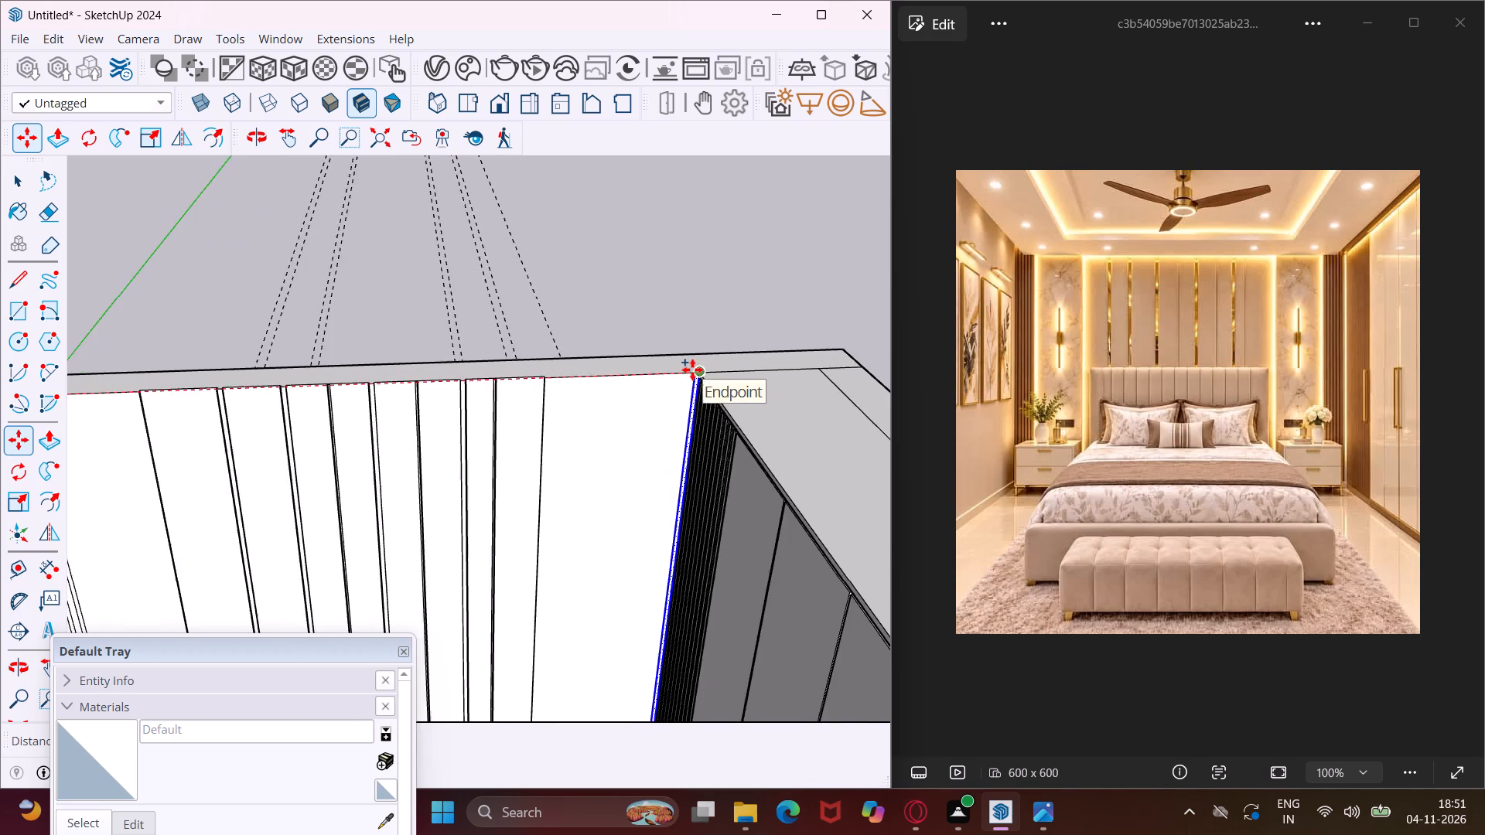
scroll(692, 370, "up", 18)
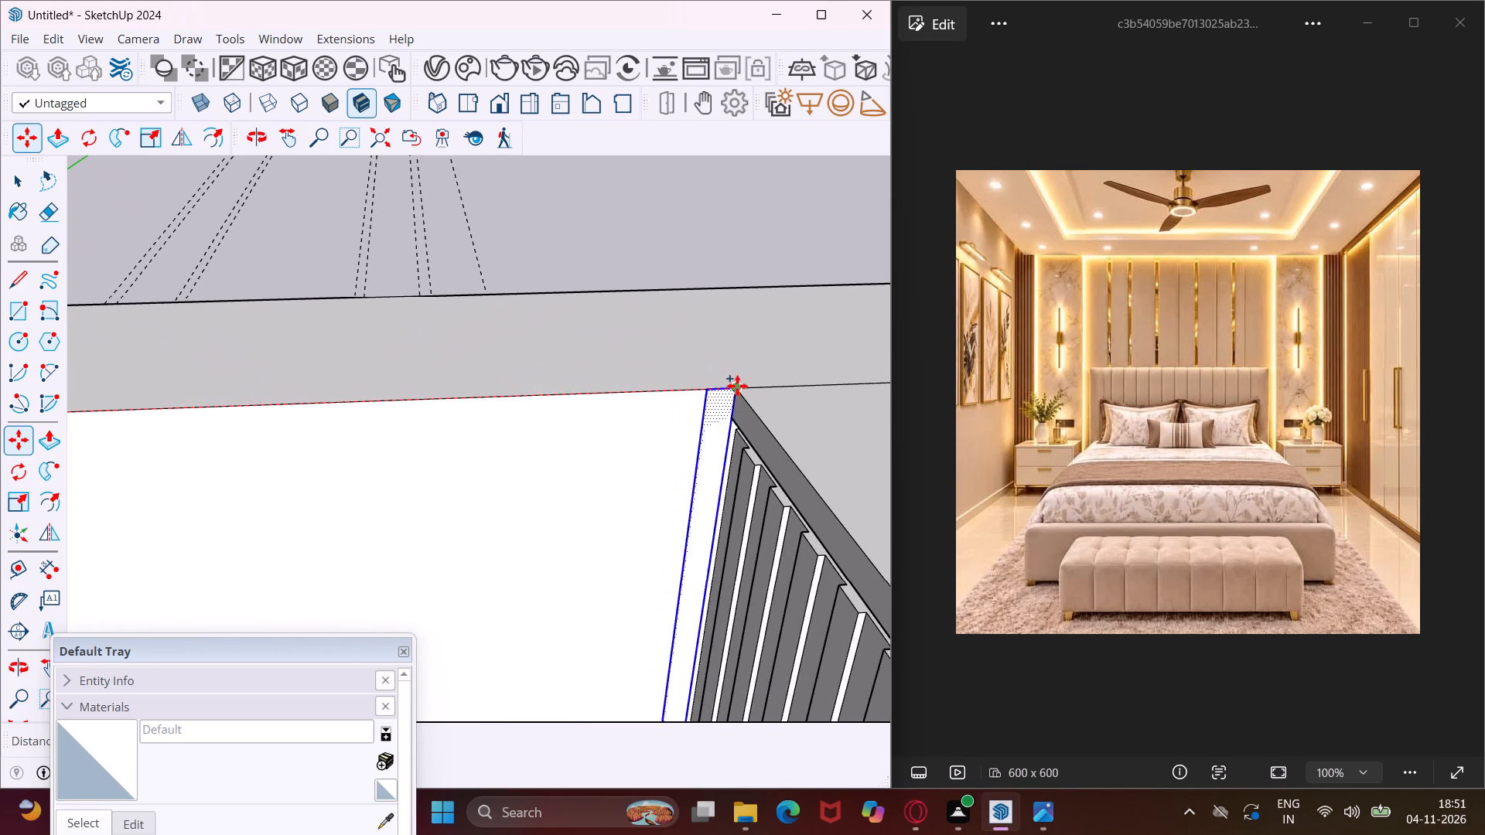
left_click(737, 386)
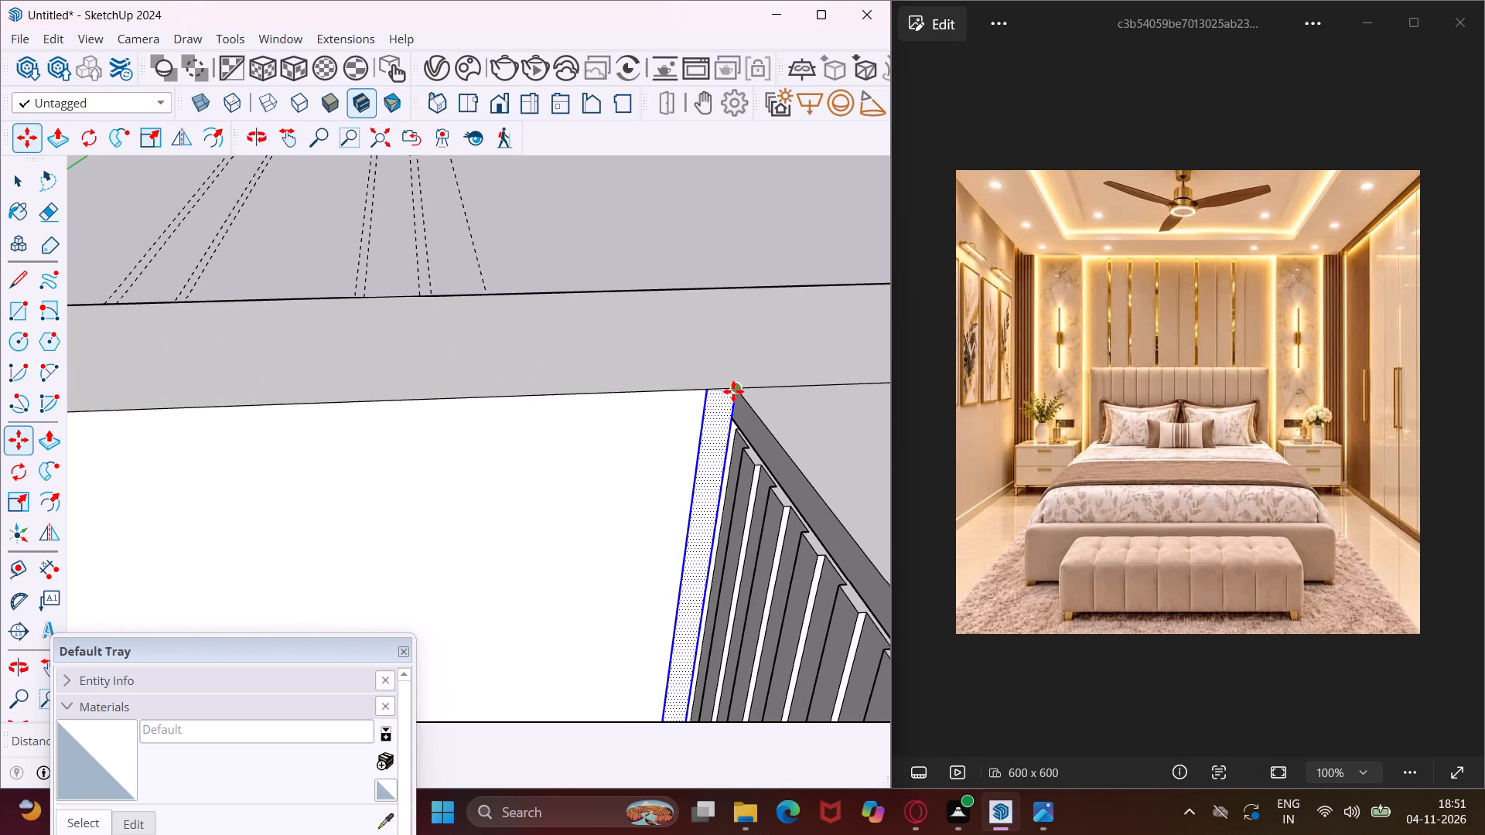
Copy the wardrobe-corner strip inward along the bed wall's top edge with a small gap, multiplied into 4 evenly spaced copies.
left_click(710, 388)
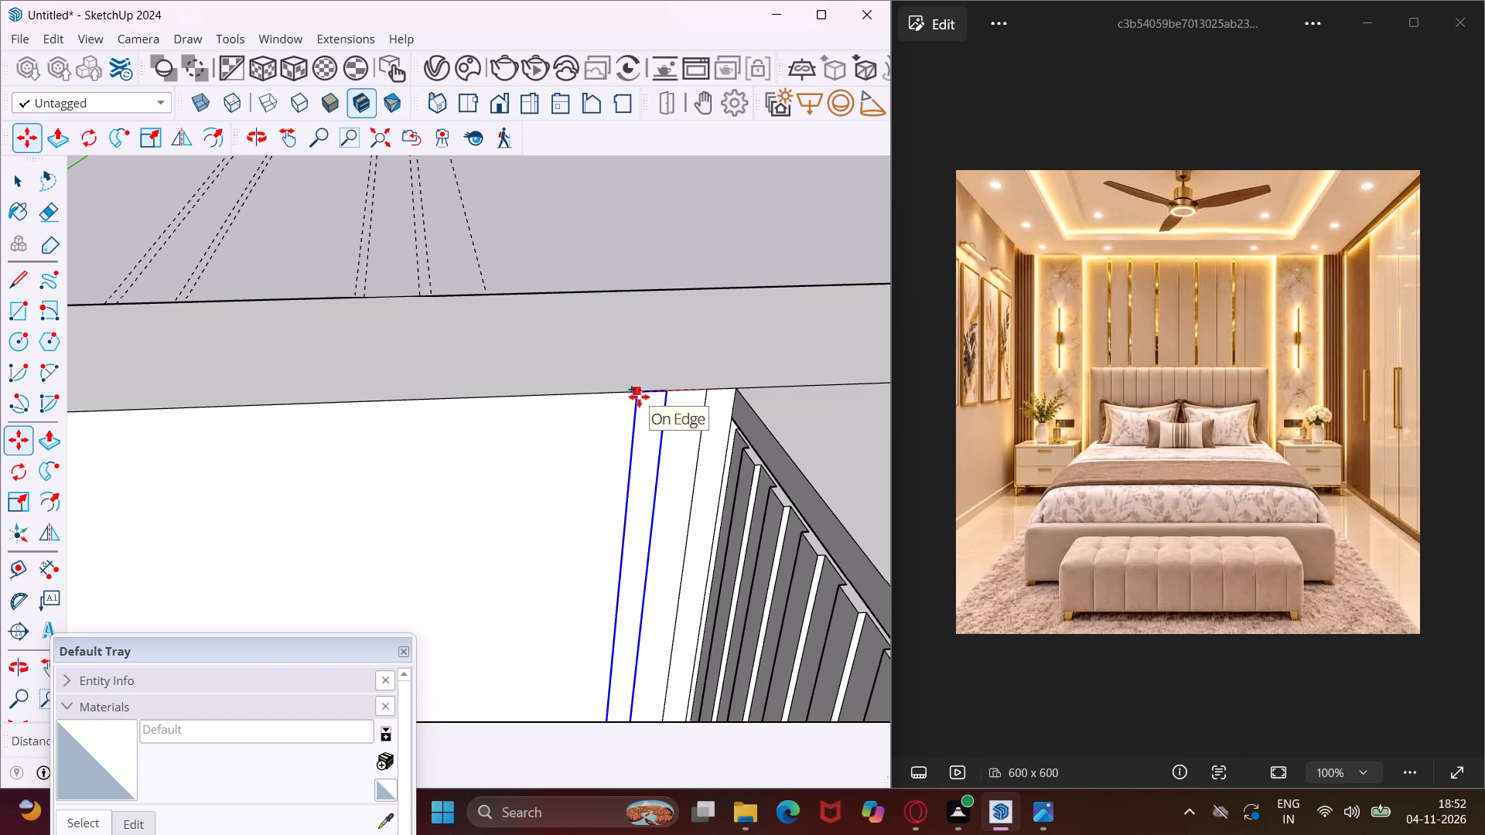
left_click(639, 397)
type("*4")
key("Return")
scroll(639, 397, "down", 5)
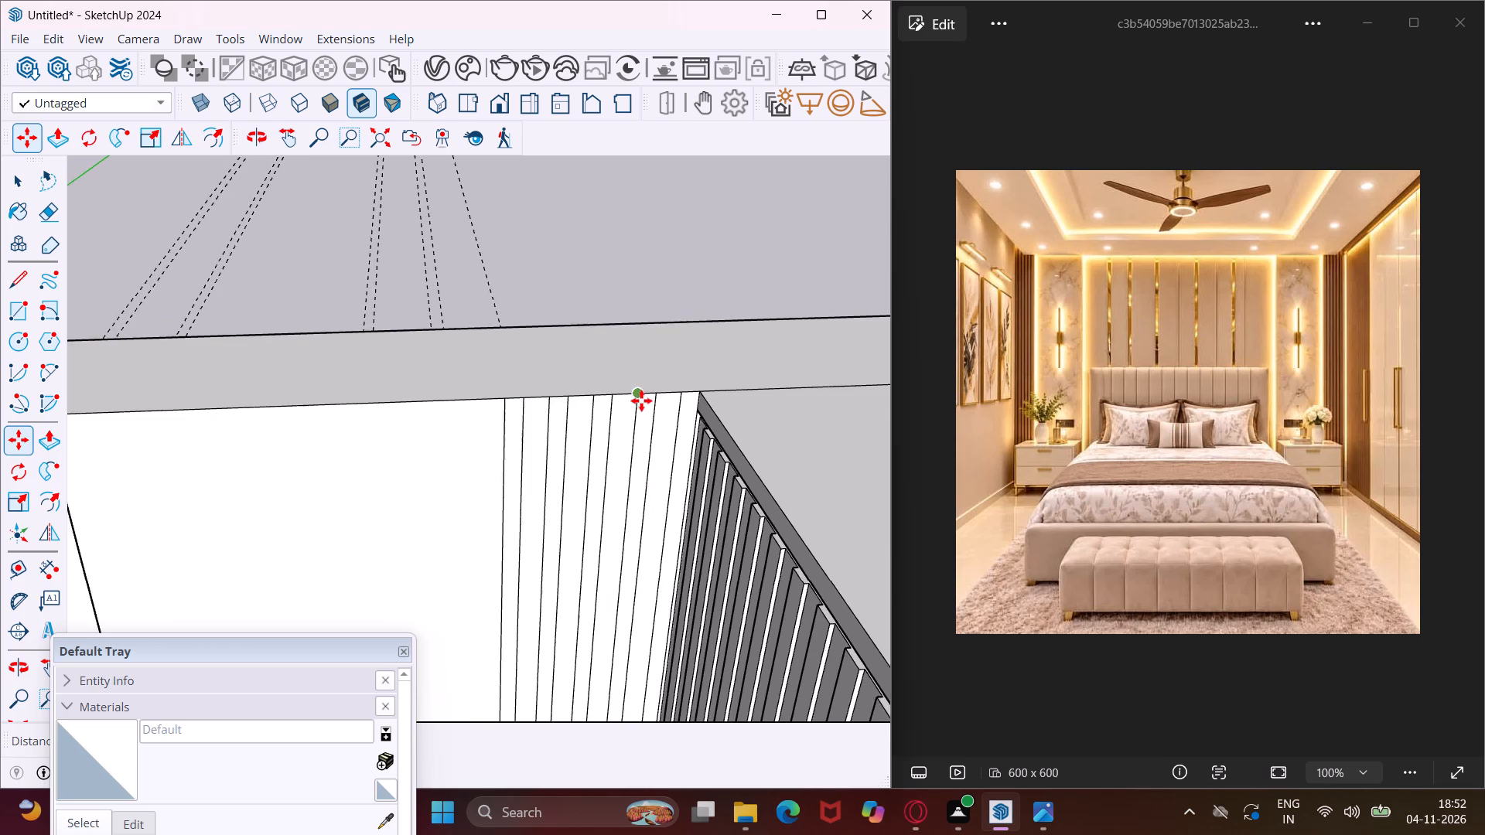
scroll(641, 405, "down", 7)
scroll(607, 495, "down", 12)
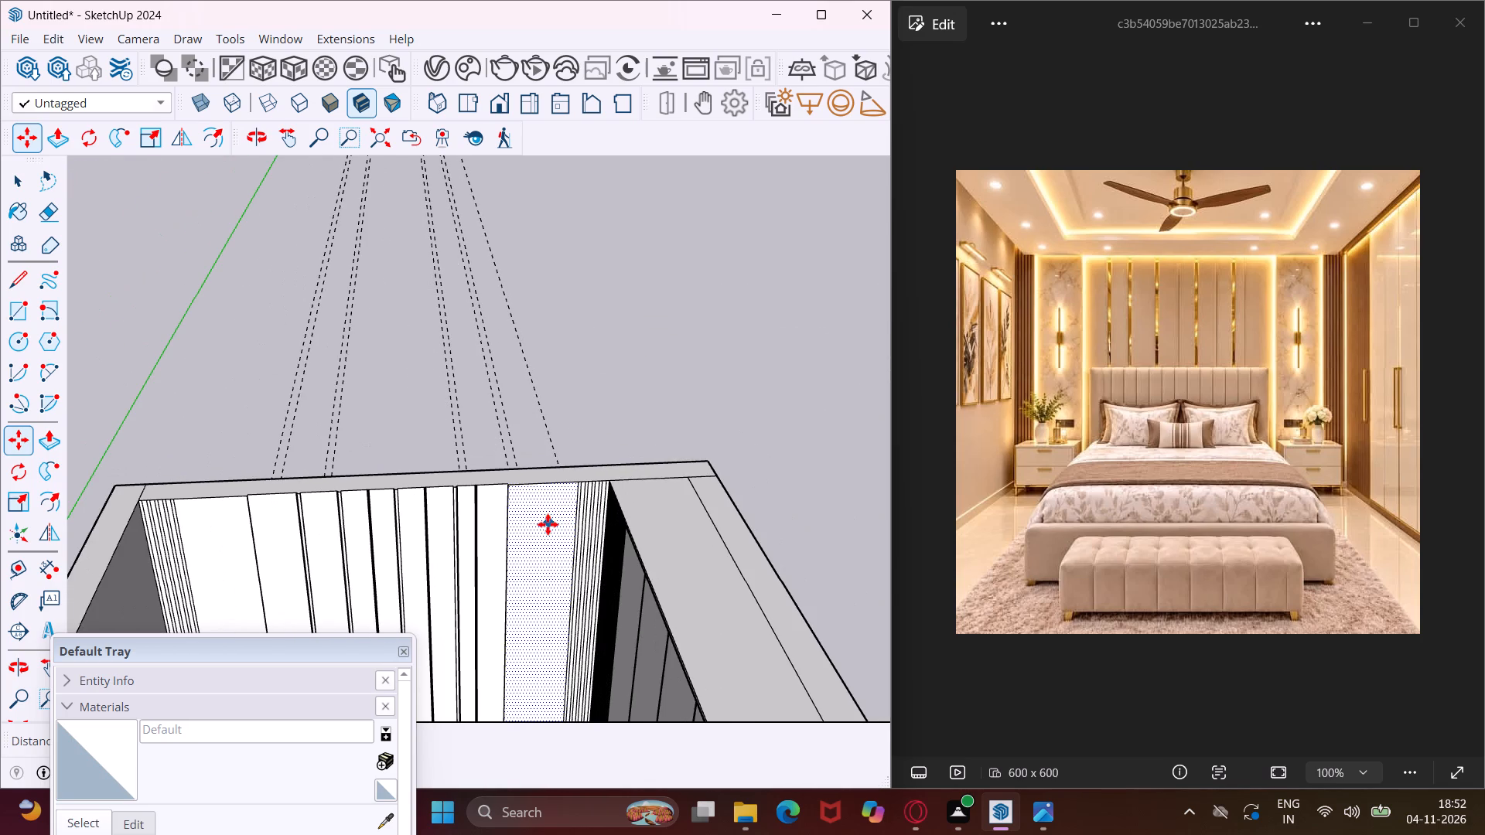
scroll(167, 516, "up", 3)
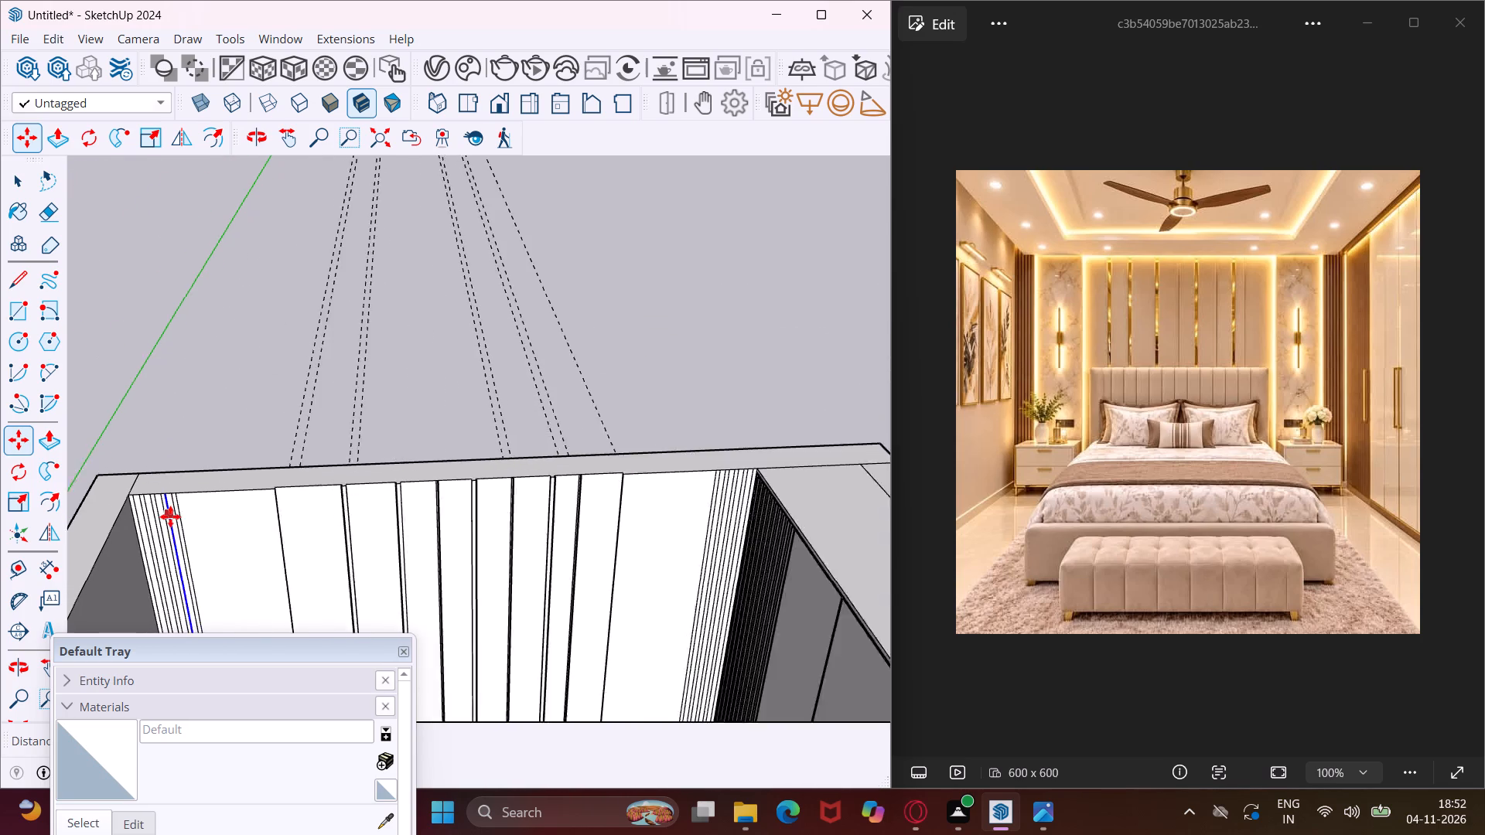
scroll(170, 516, "up", 8)
scroll(175, 523, "down", 6)
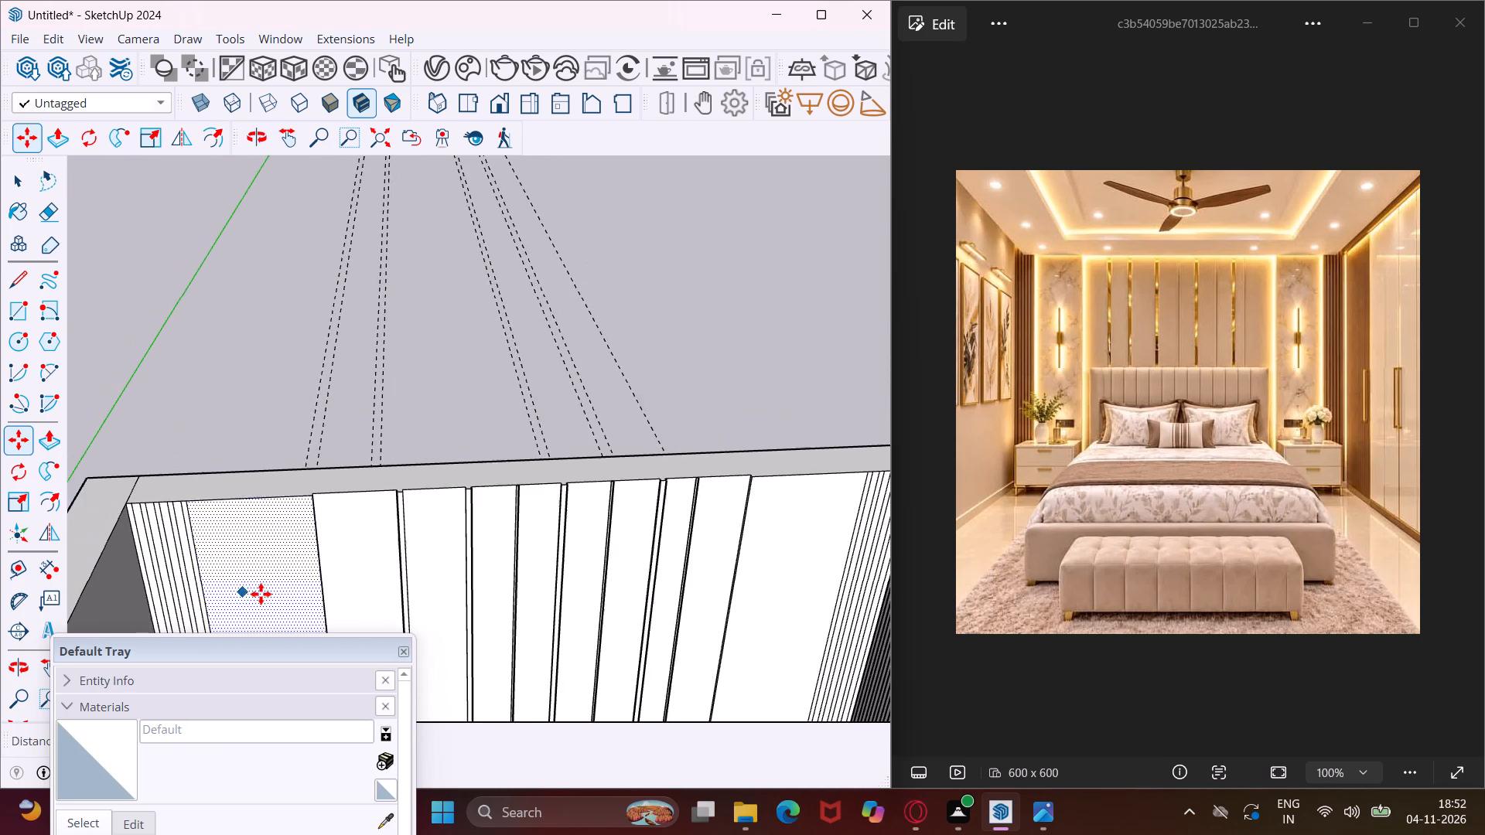
scroll(261, 591, "down", 3)
scroll(712, 485, "up", 10)
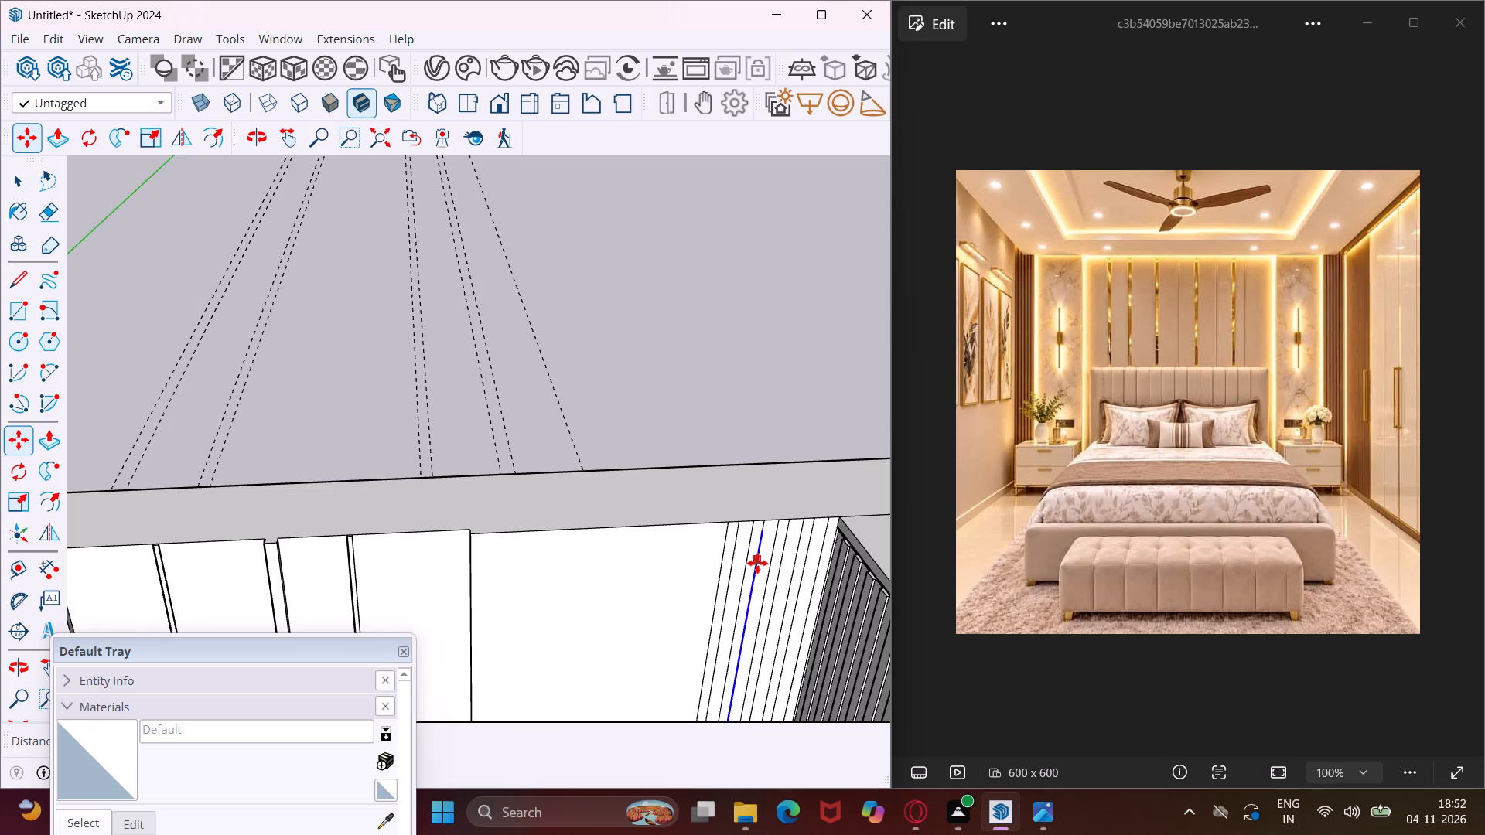
key("Escape")
key("space")
Push/Pull the innermost strip of the group opposite the wardrobe slightly outward and repeat the same distance on the adjacent strip.
scroll(696, 417, "down", 7)
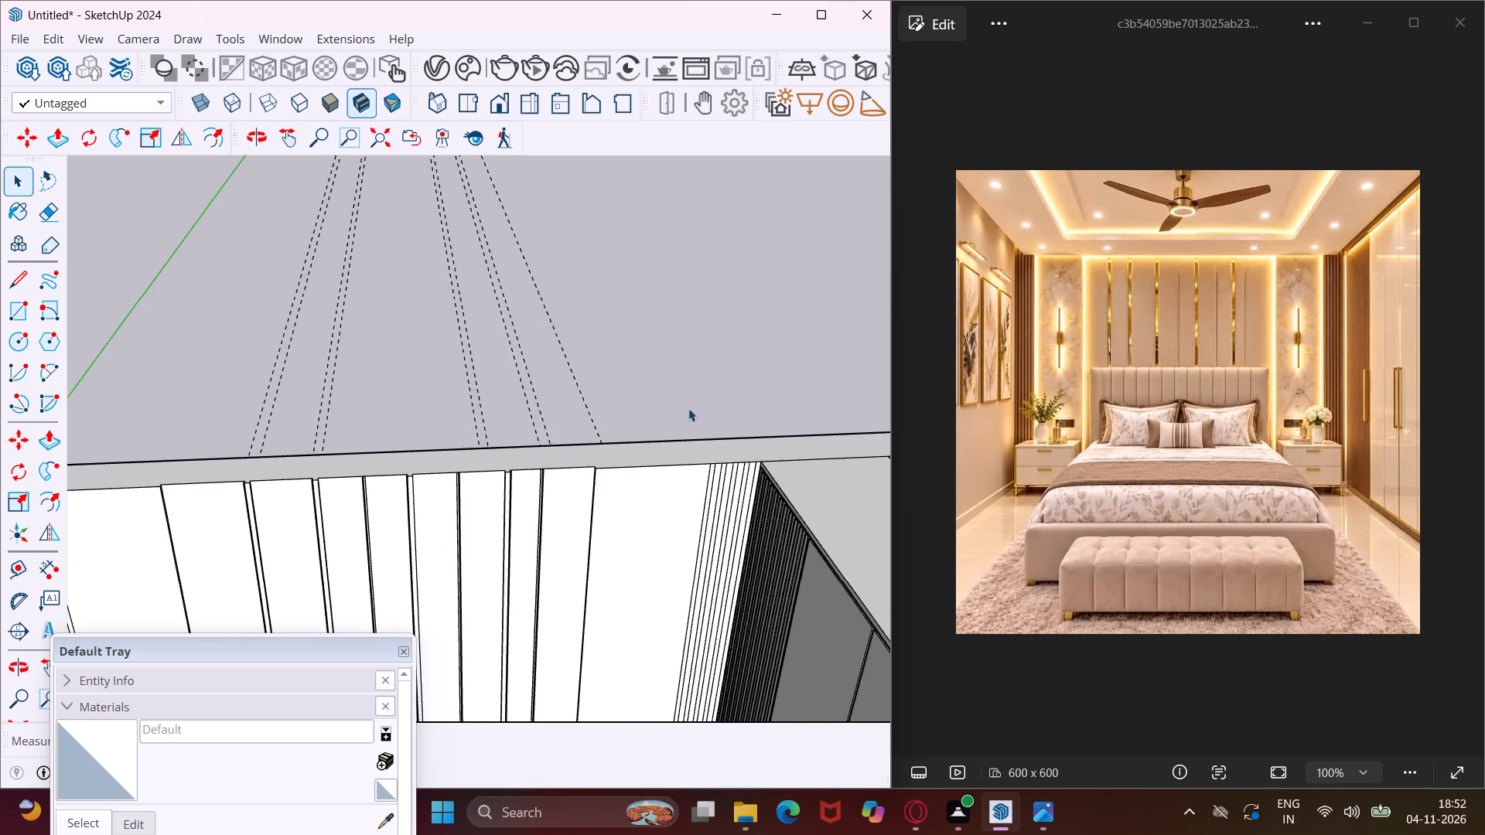
scroll(688, 408, "down", 10)
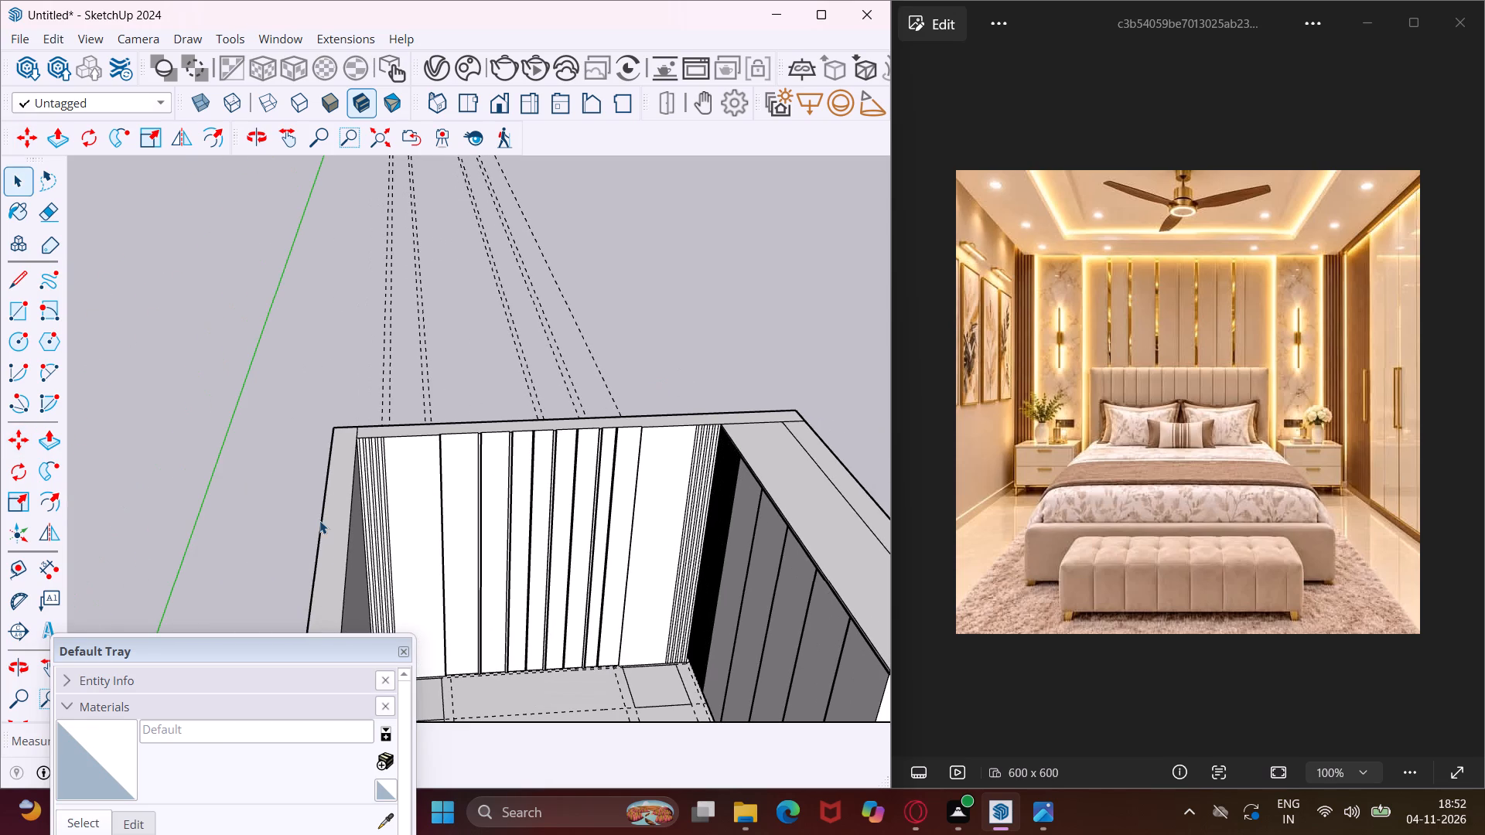
scroll(315, 471, "up", 4)
scroll(409, 416, "up", 6)
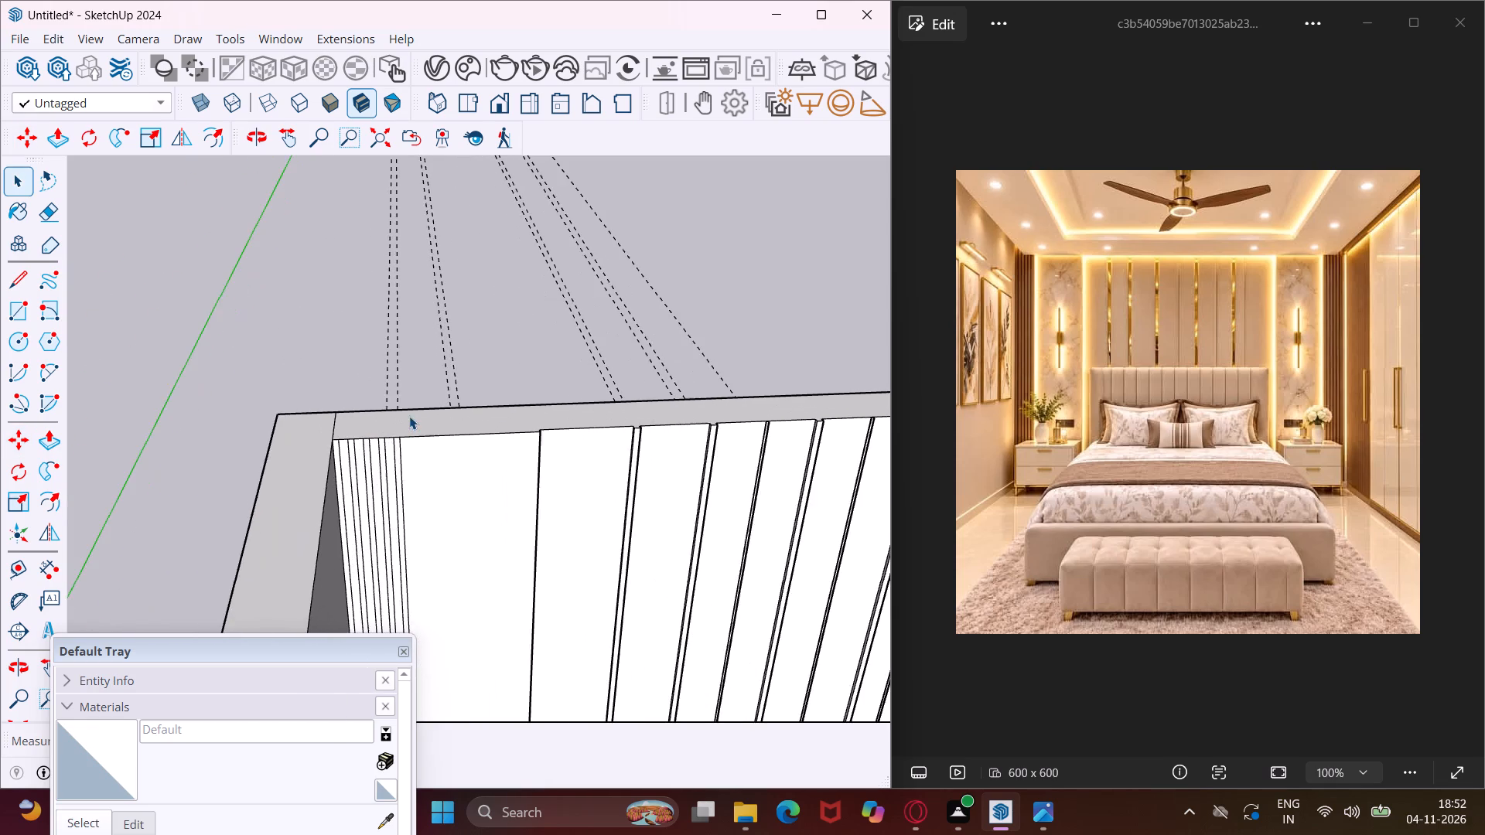
scroll(409, 416, "up", 9)
middle_click_drag(409, 416, 383, 297)
scroll(230, 425, "down", 4)
middle_click_drag(268, 473, 243, 551)
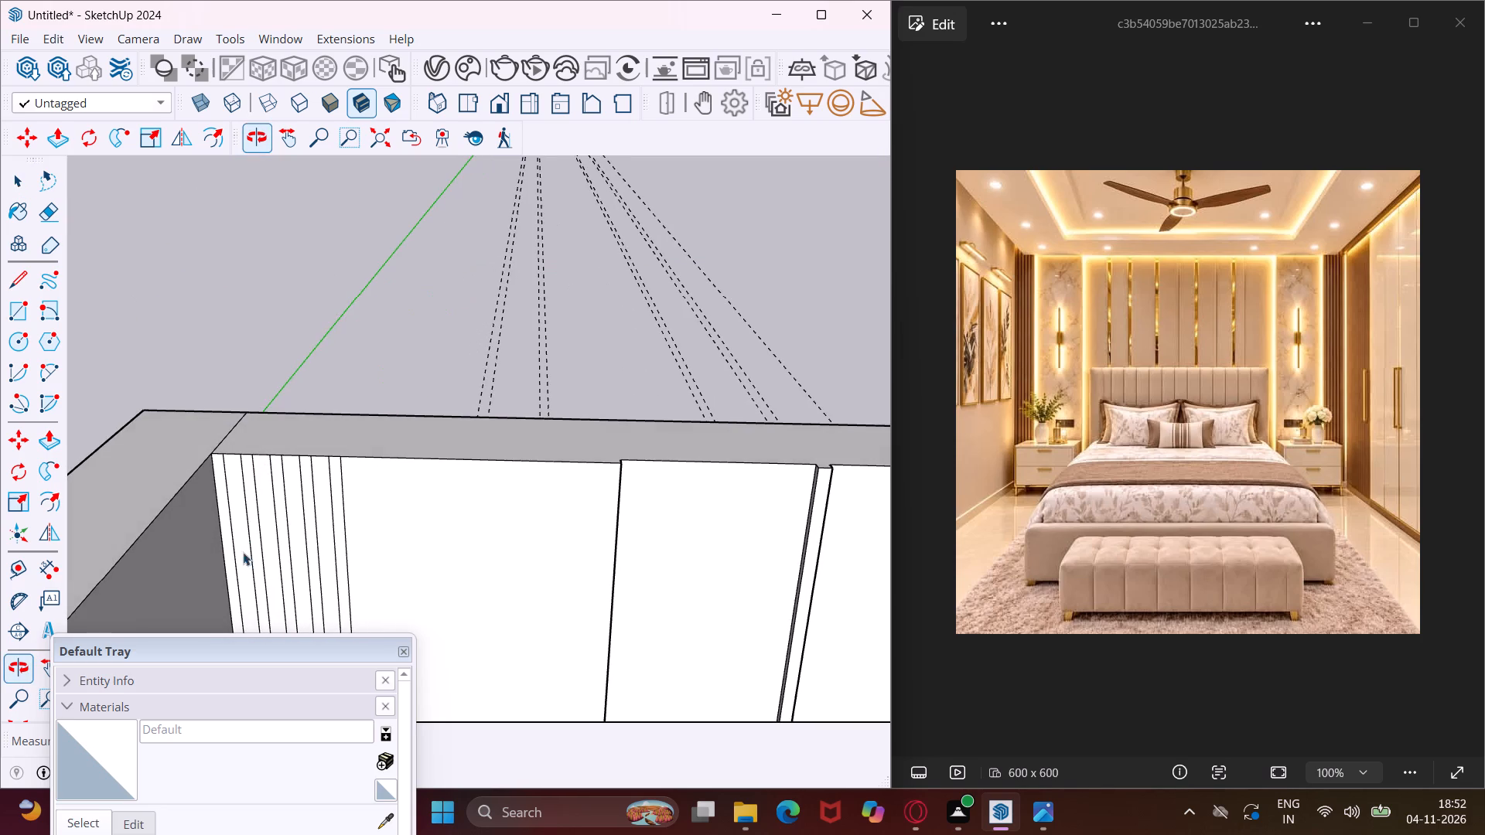
scroll(353, 462, "up", 11)
left_click(308, 480)
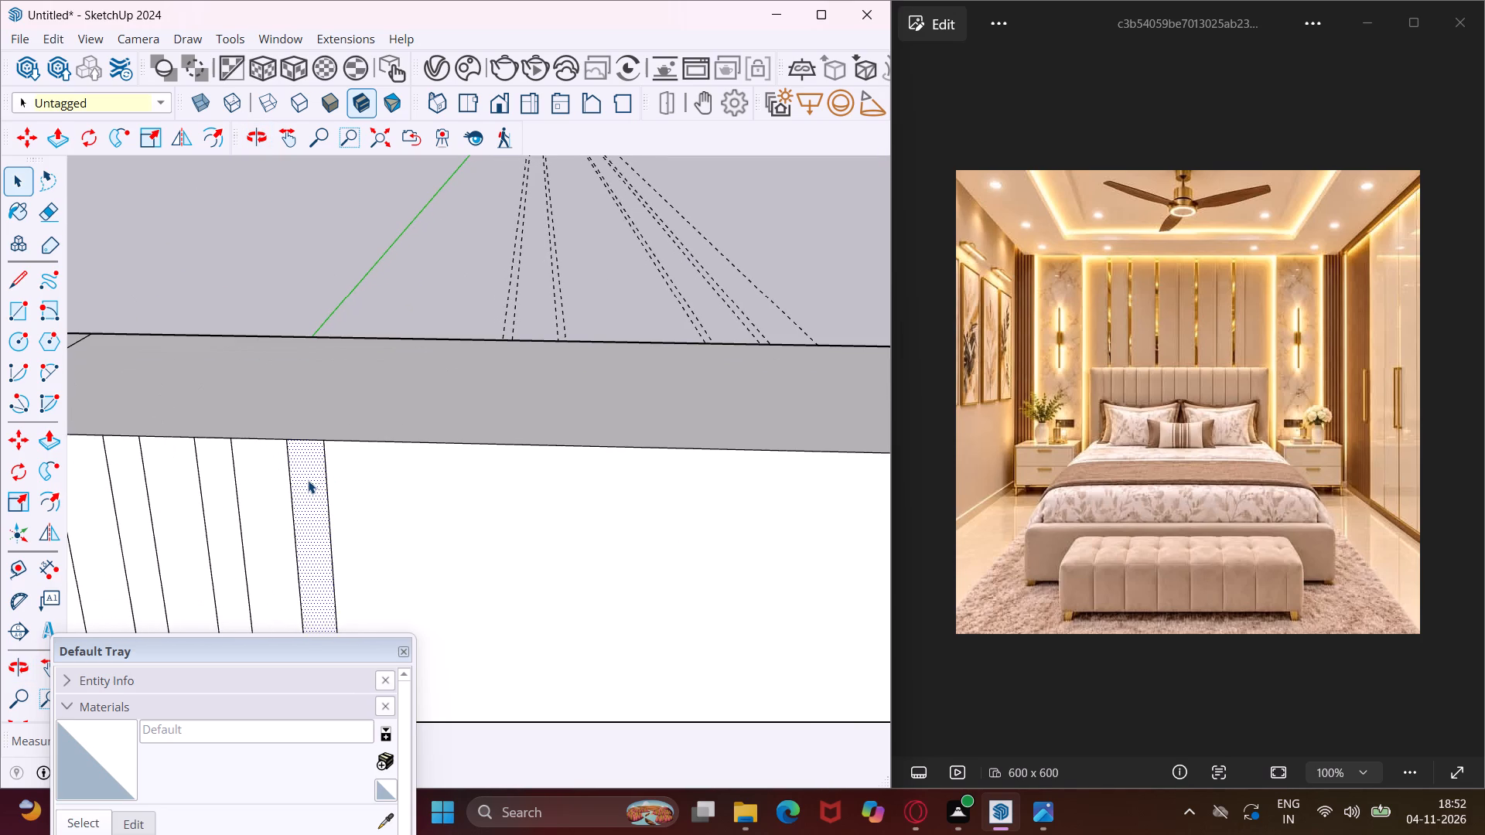
key("p")
left_click(308, 480)
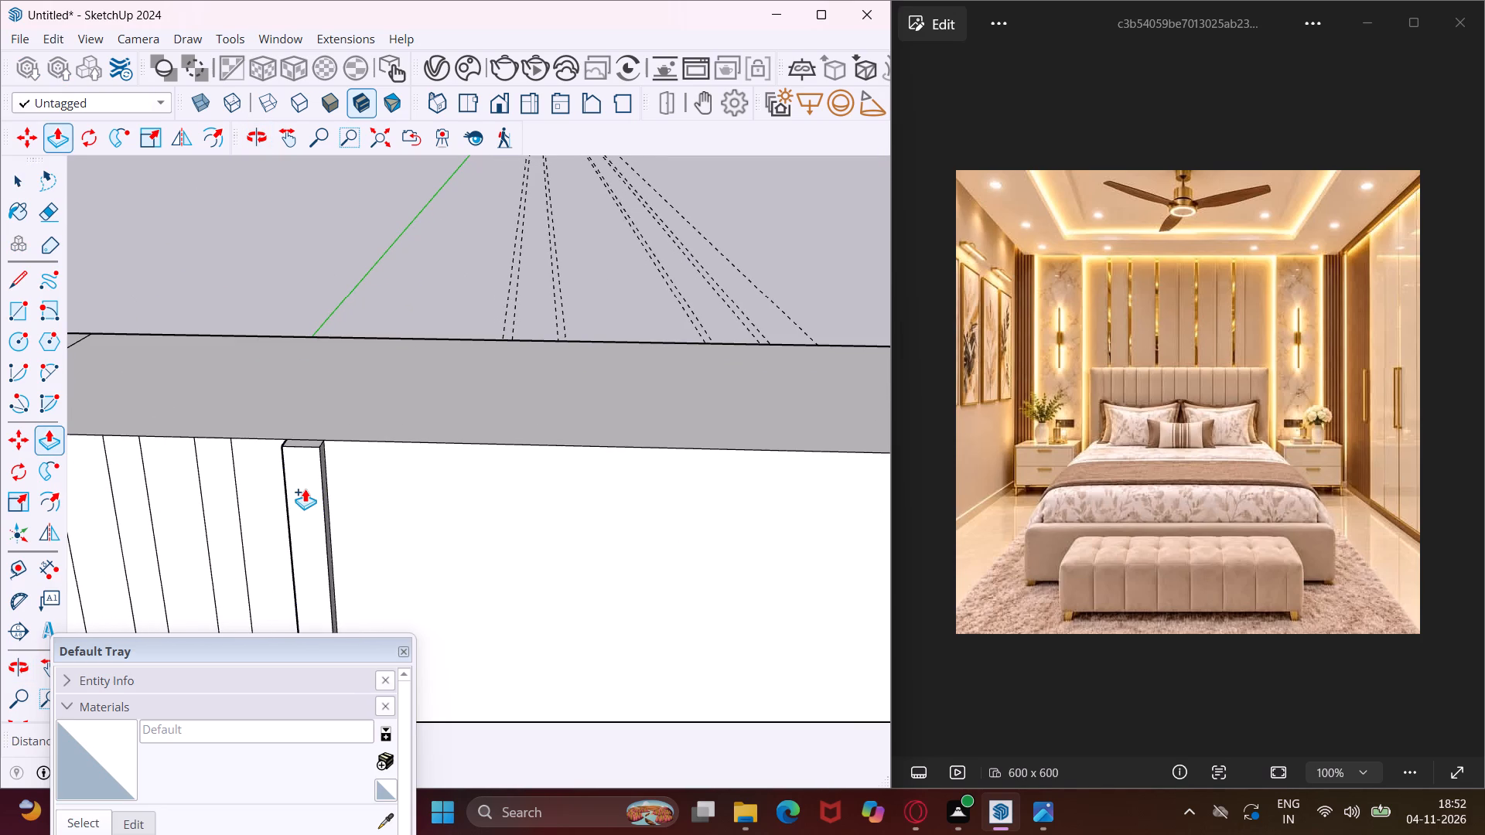
left_click(305, 489)
scroll(307, 433, "up", 1)
scroll(307, 433, "down", 1)
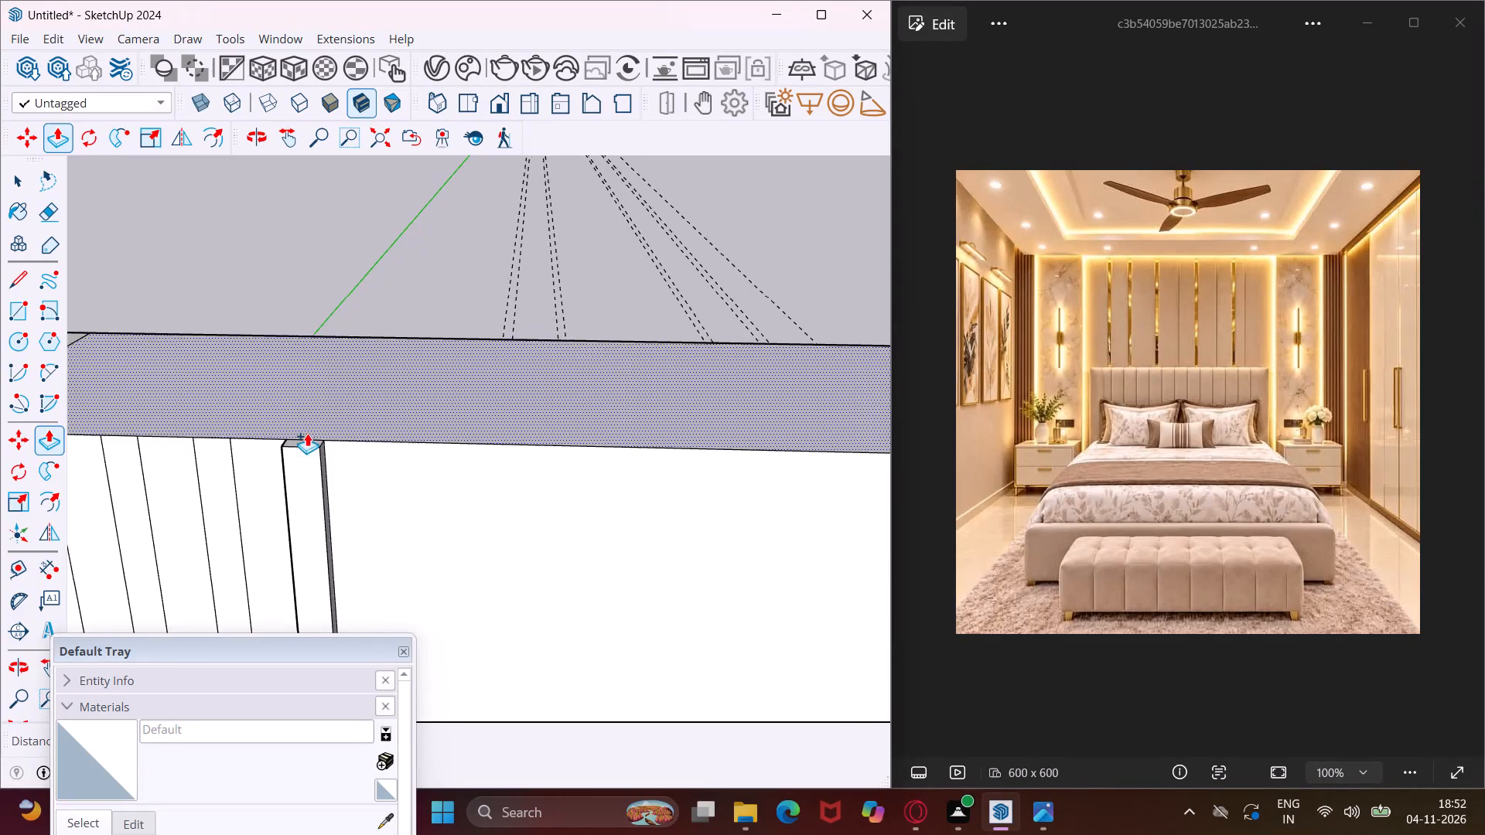
scroll(307, 433, "down", 1)
double_click(236, 483)
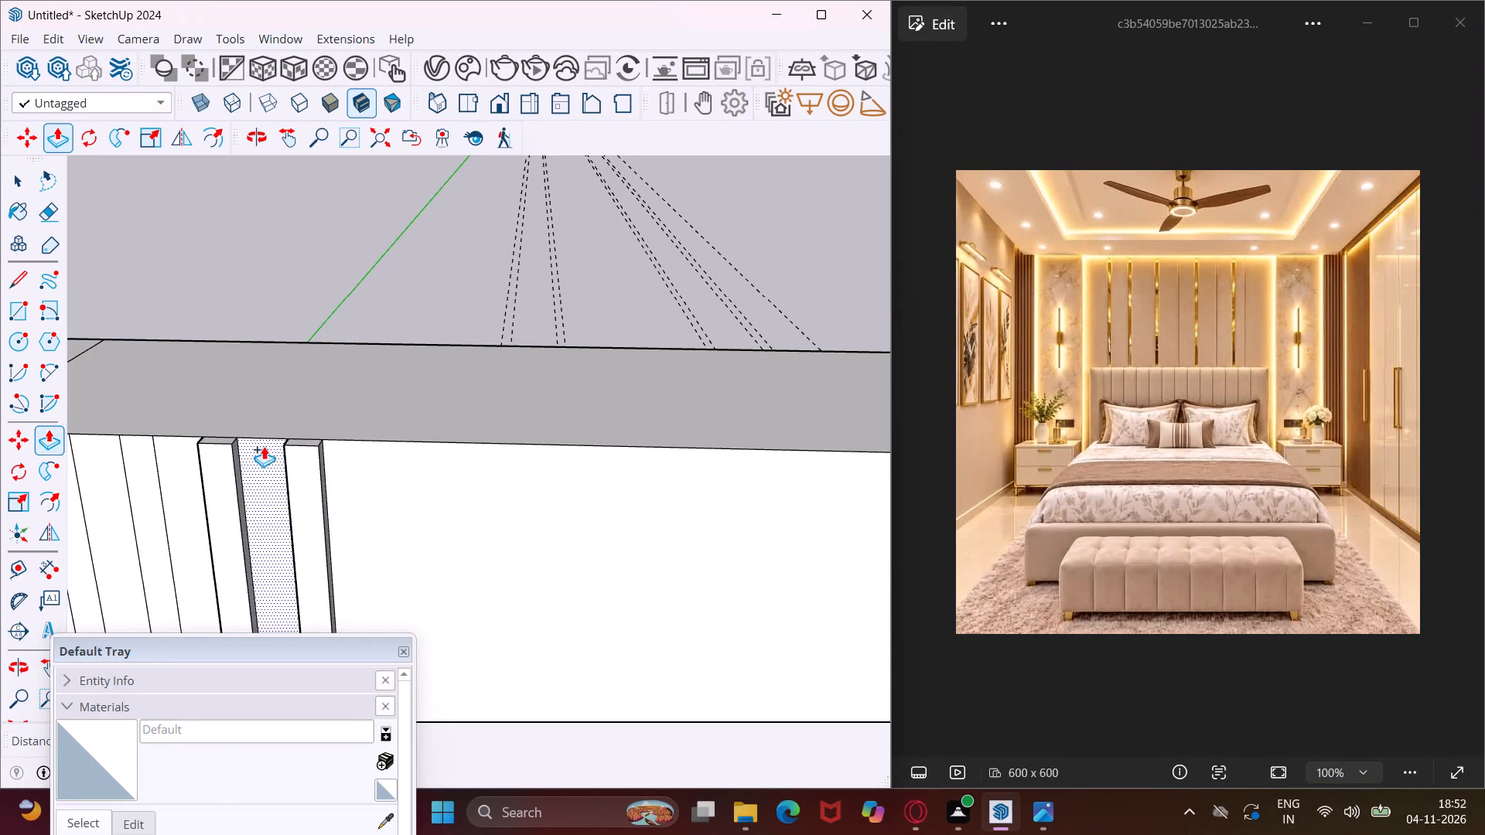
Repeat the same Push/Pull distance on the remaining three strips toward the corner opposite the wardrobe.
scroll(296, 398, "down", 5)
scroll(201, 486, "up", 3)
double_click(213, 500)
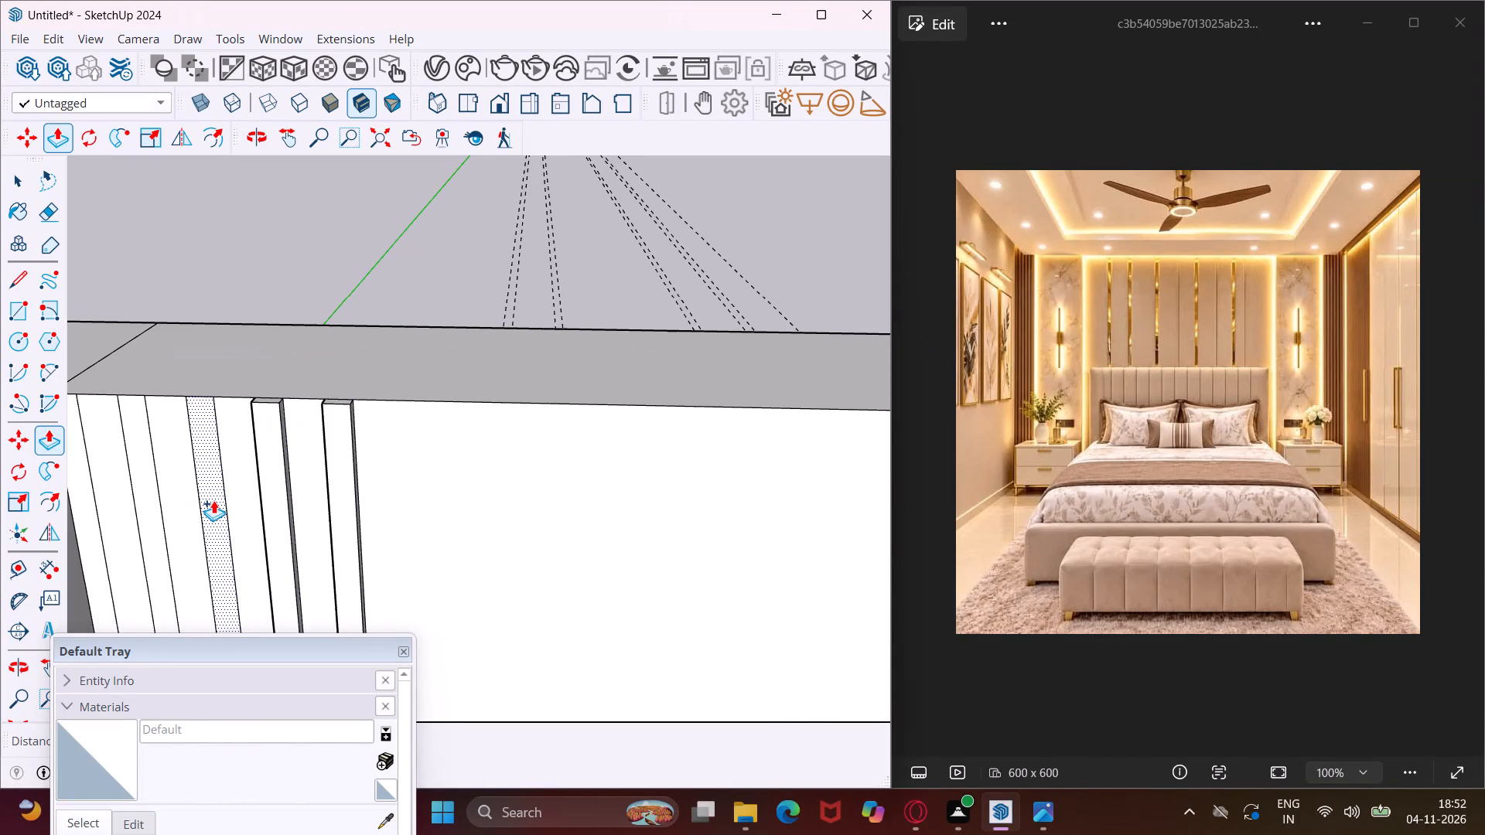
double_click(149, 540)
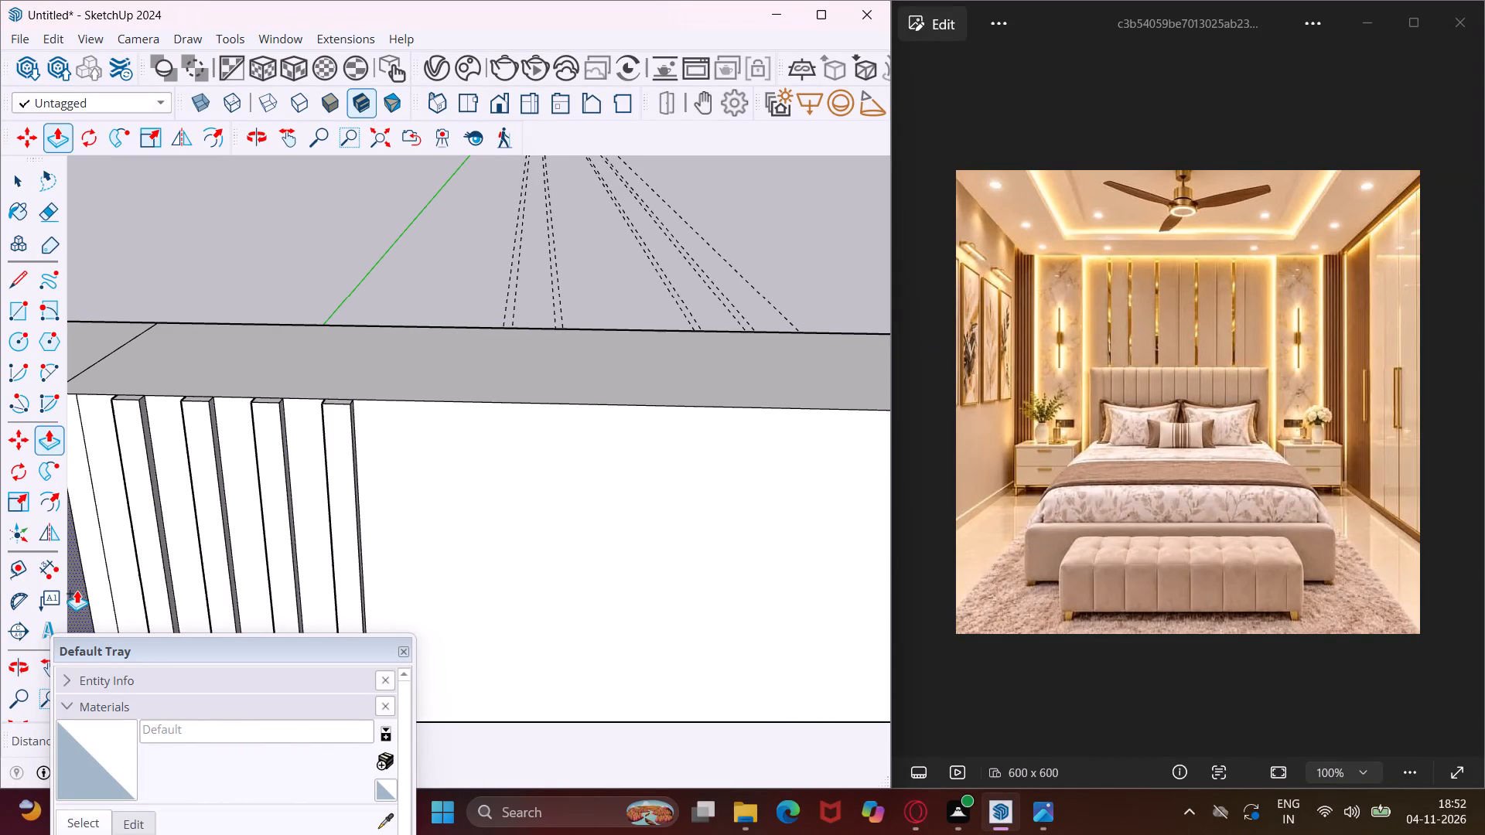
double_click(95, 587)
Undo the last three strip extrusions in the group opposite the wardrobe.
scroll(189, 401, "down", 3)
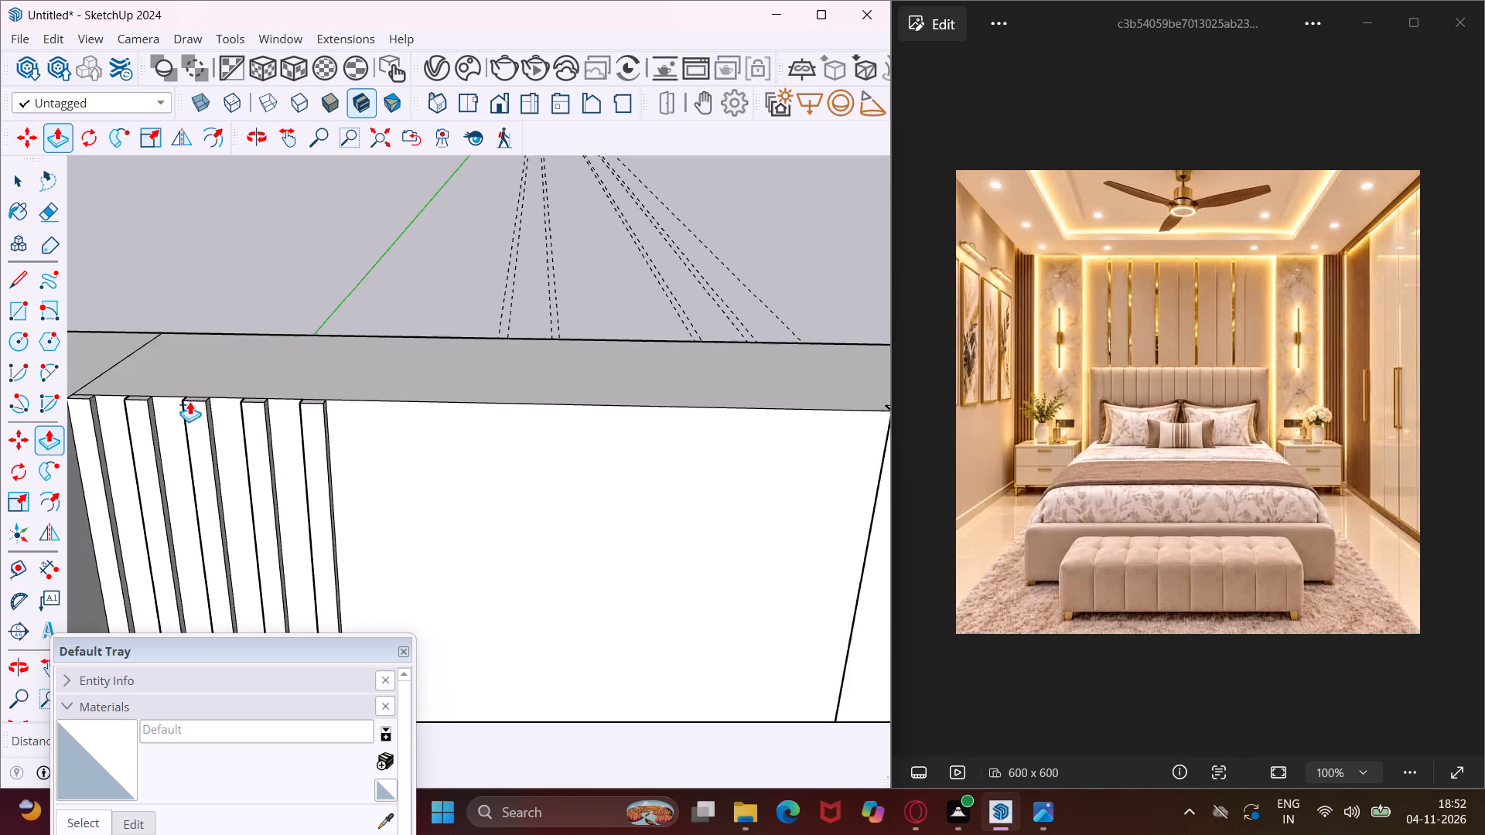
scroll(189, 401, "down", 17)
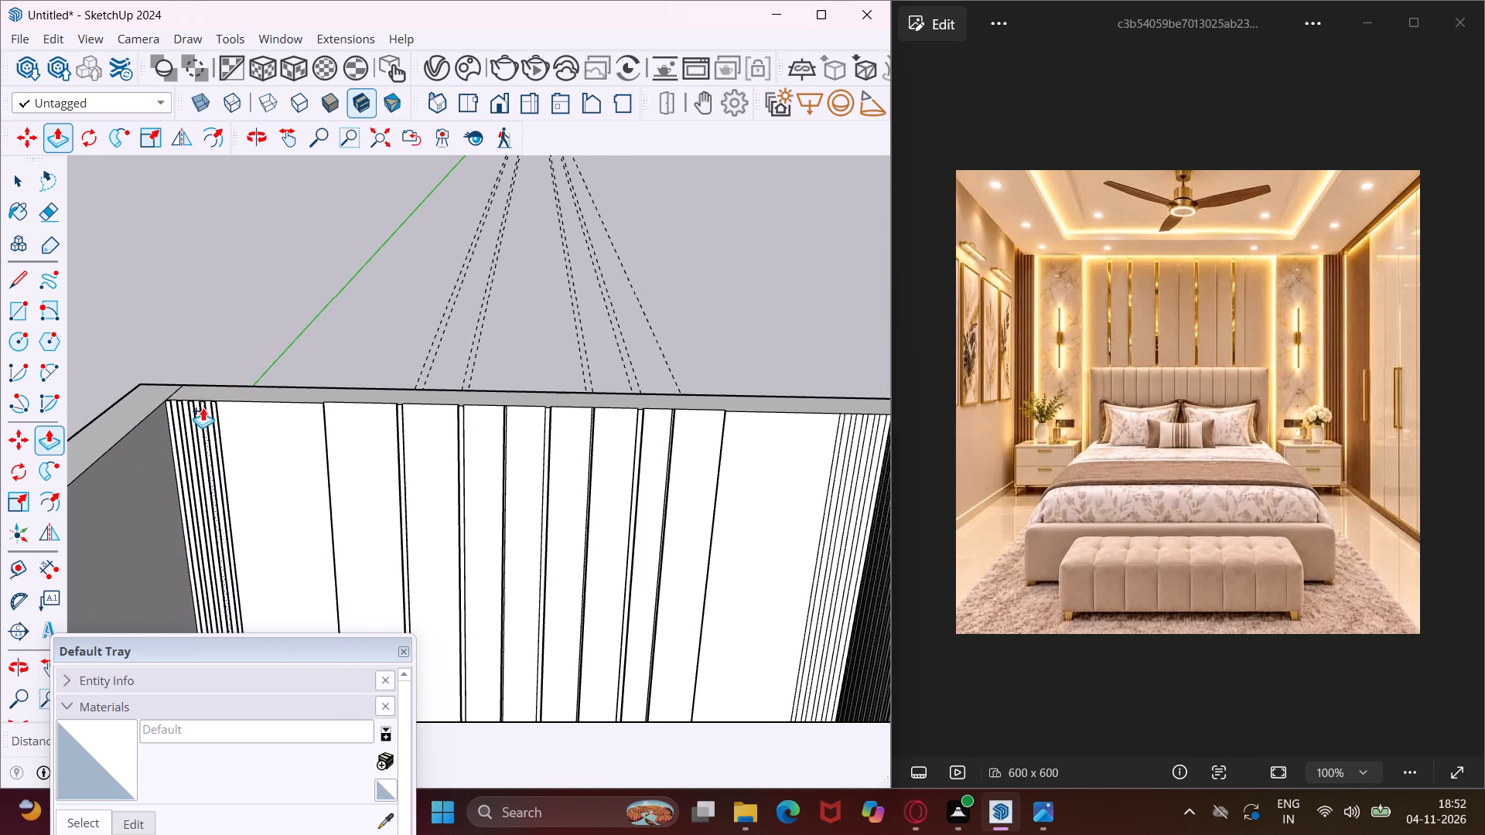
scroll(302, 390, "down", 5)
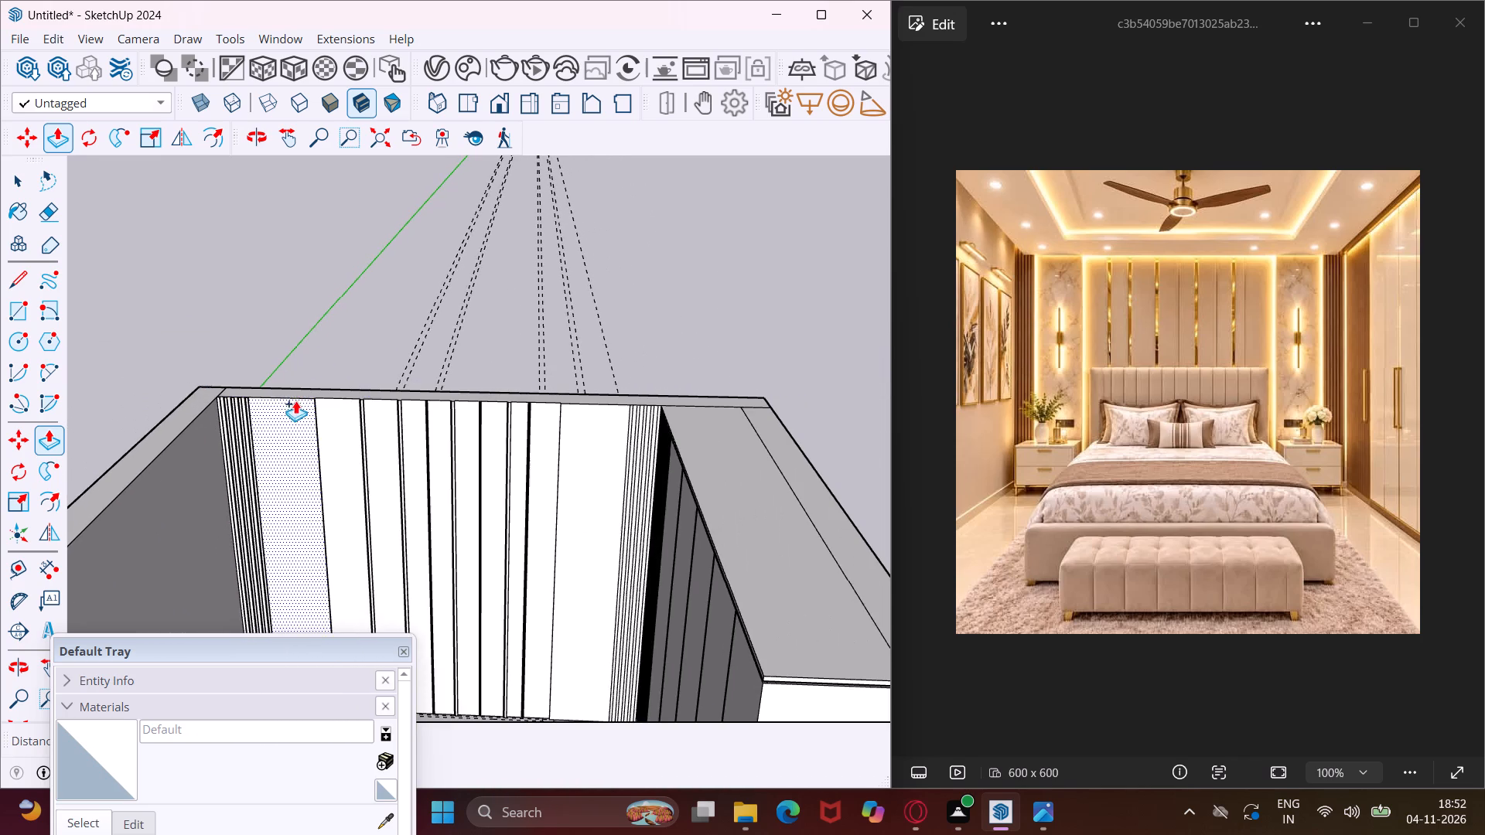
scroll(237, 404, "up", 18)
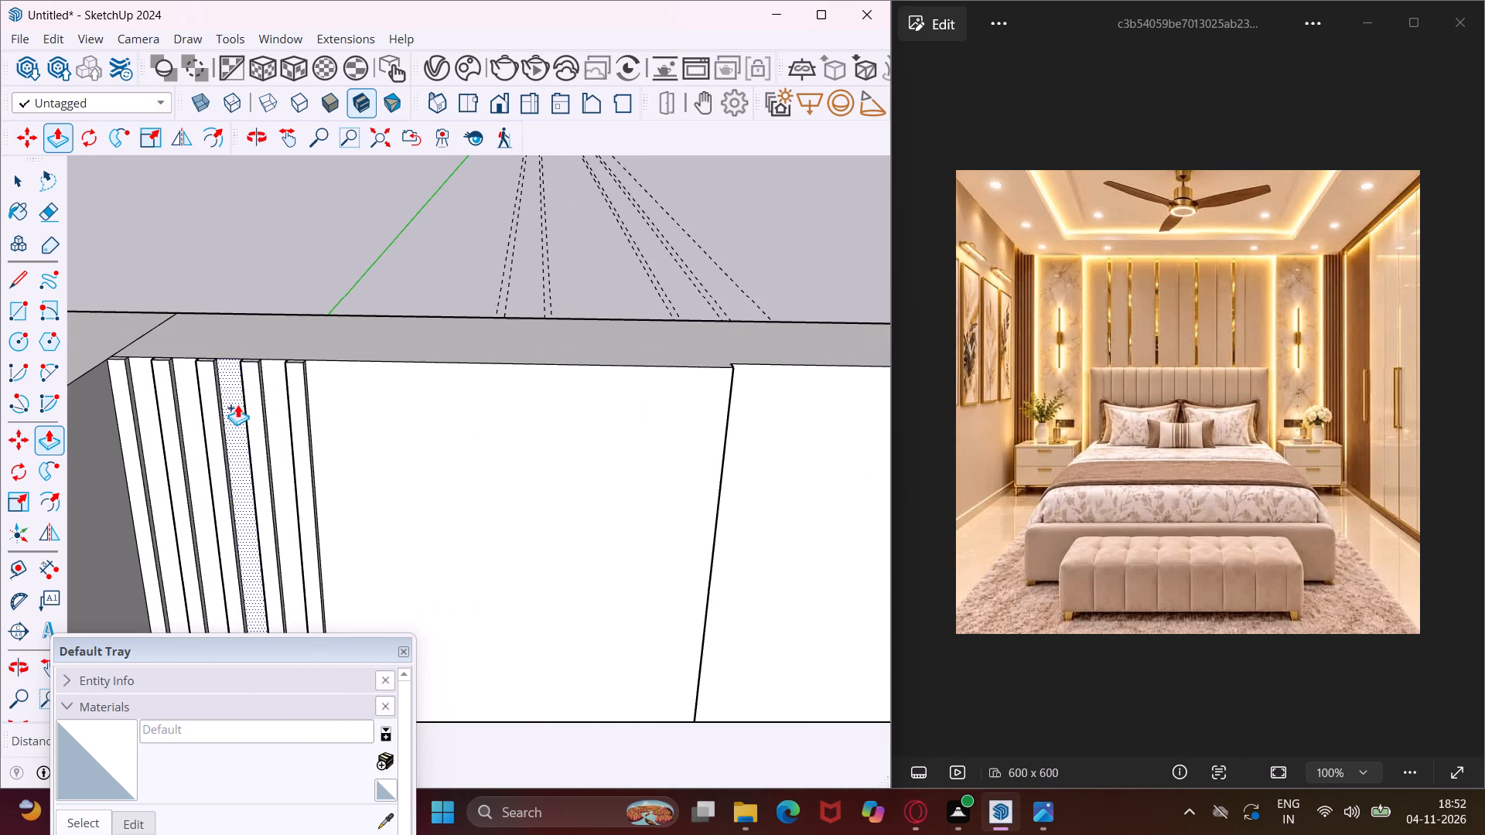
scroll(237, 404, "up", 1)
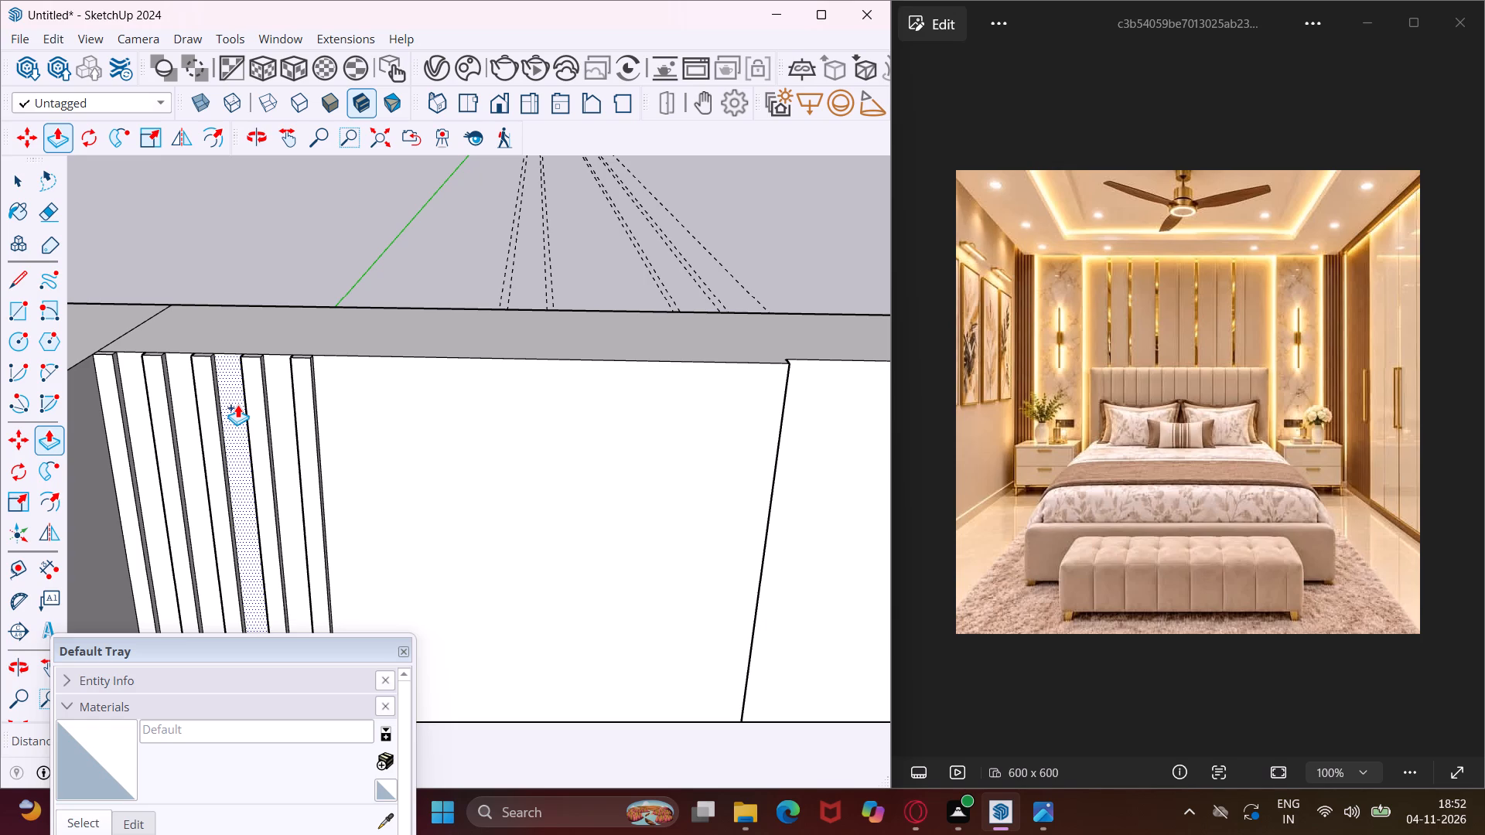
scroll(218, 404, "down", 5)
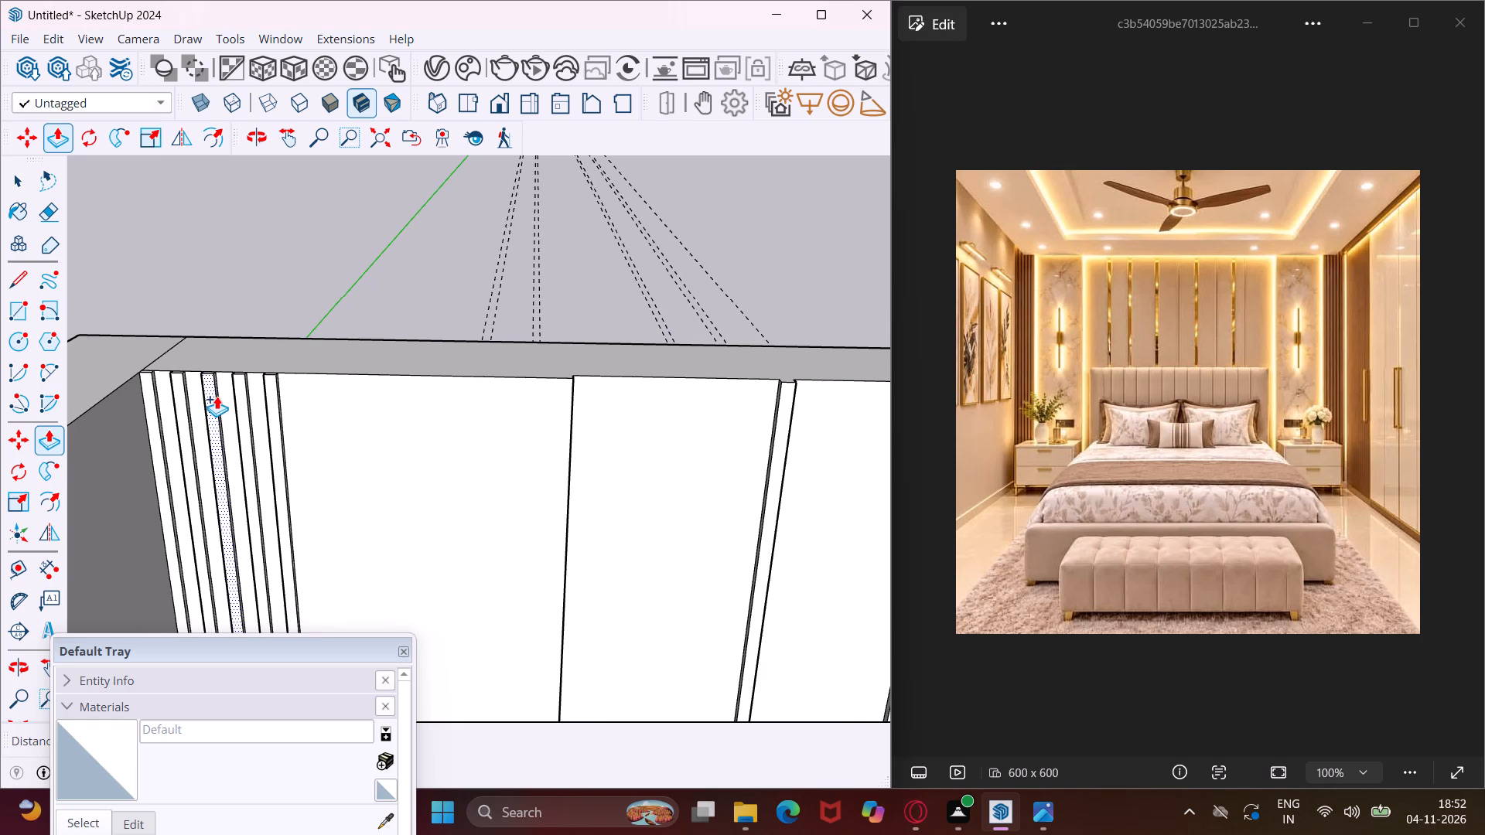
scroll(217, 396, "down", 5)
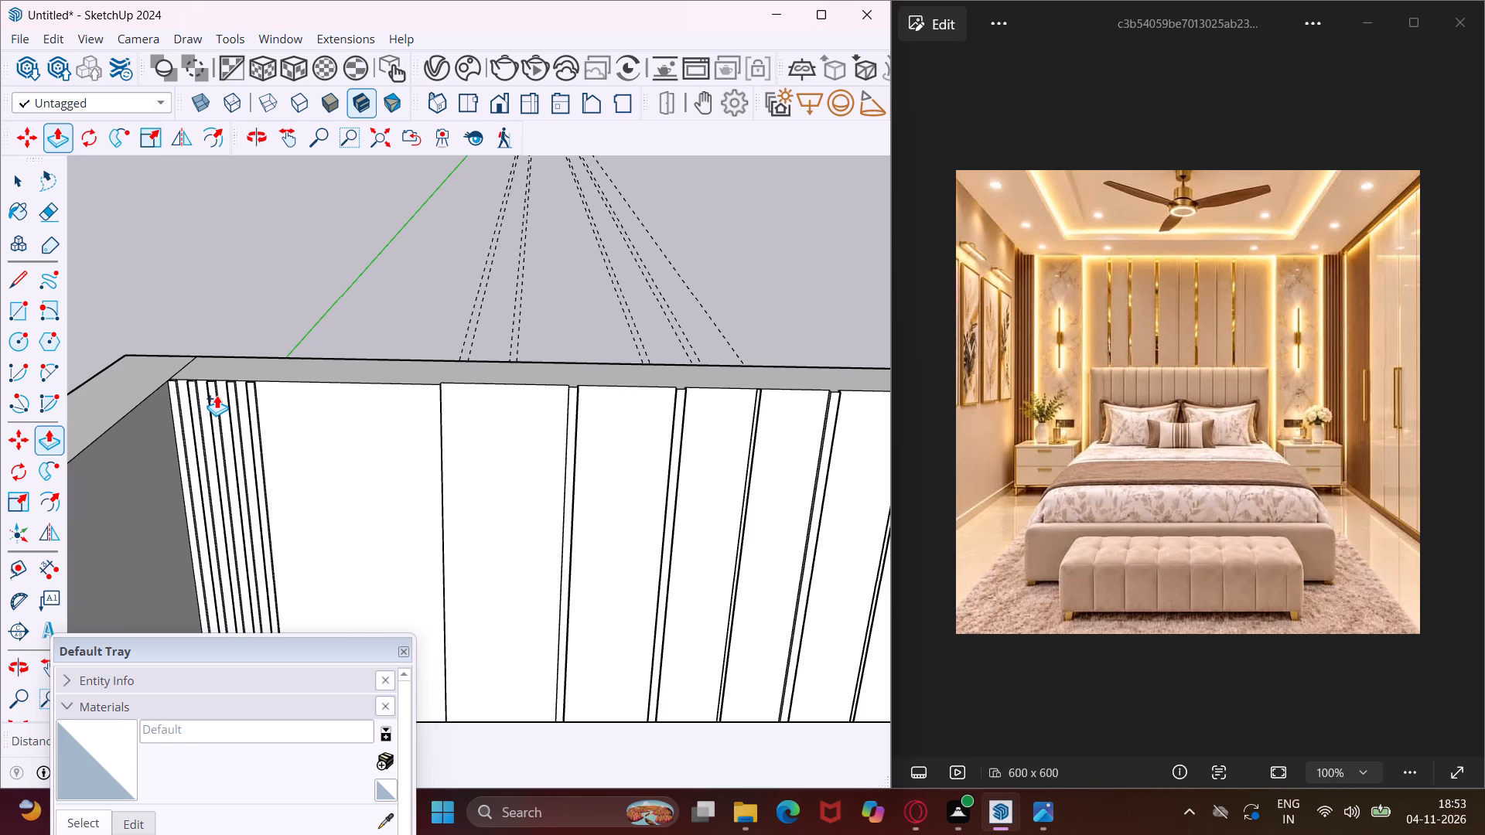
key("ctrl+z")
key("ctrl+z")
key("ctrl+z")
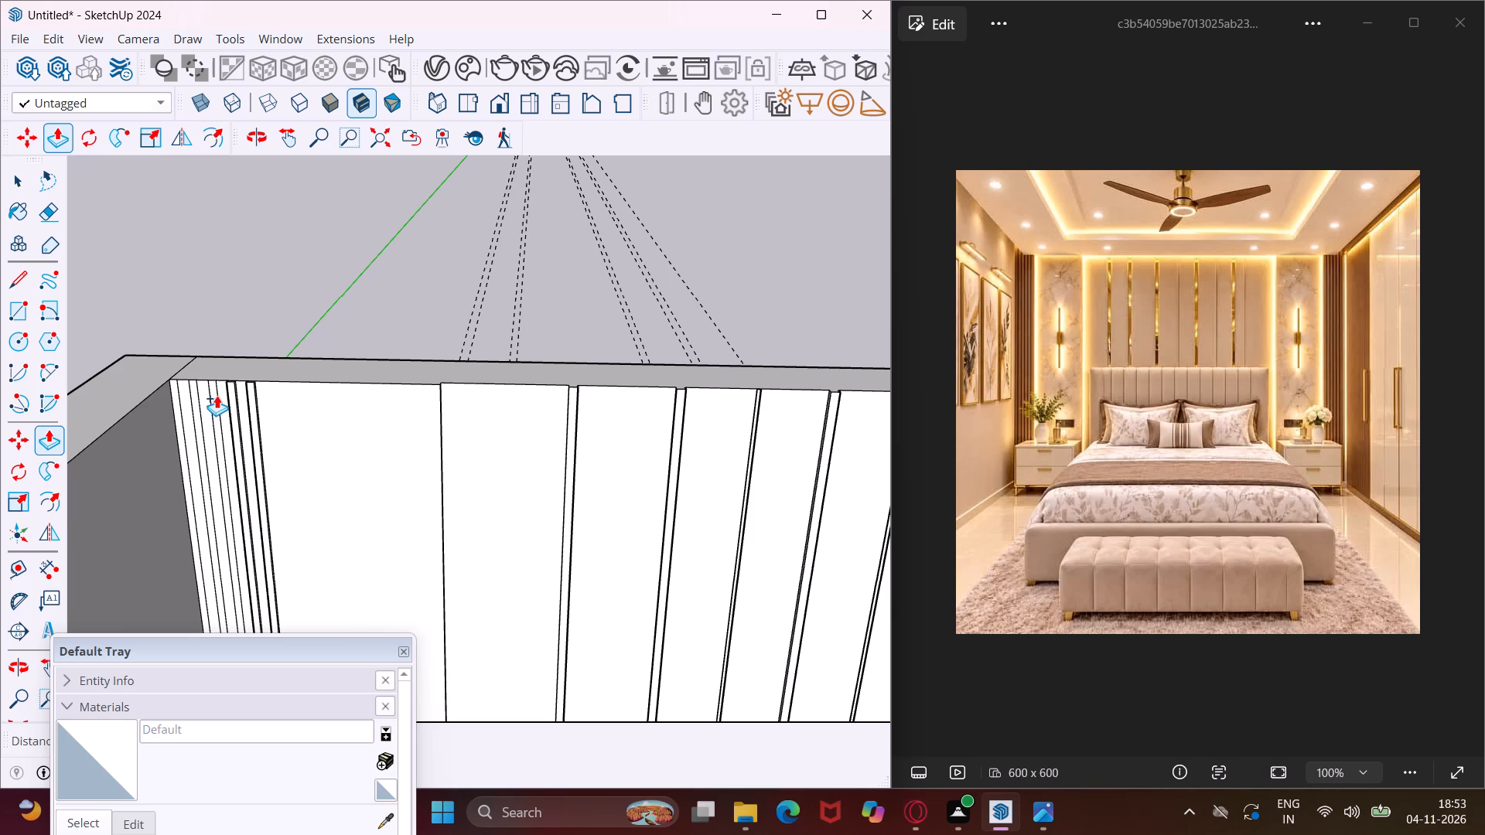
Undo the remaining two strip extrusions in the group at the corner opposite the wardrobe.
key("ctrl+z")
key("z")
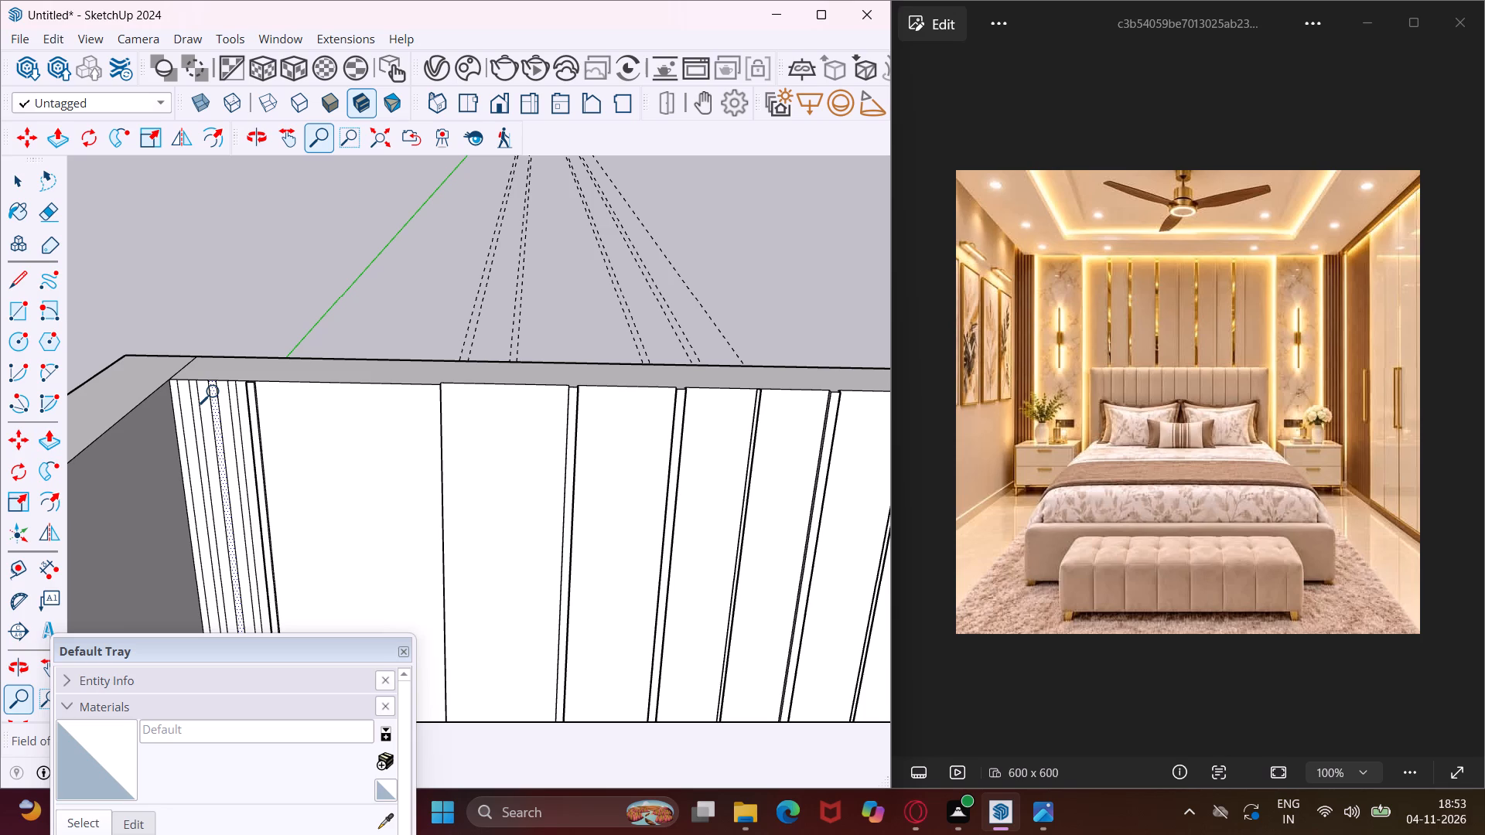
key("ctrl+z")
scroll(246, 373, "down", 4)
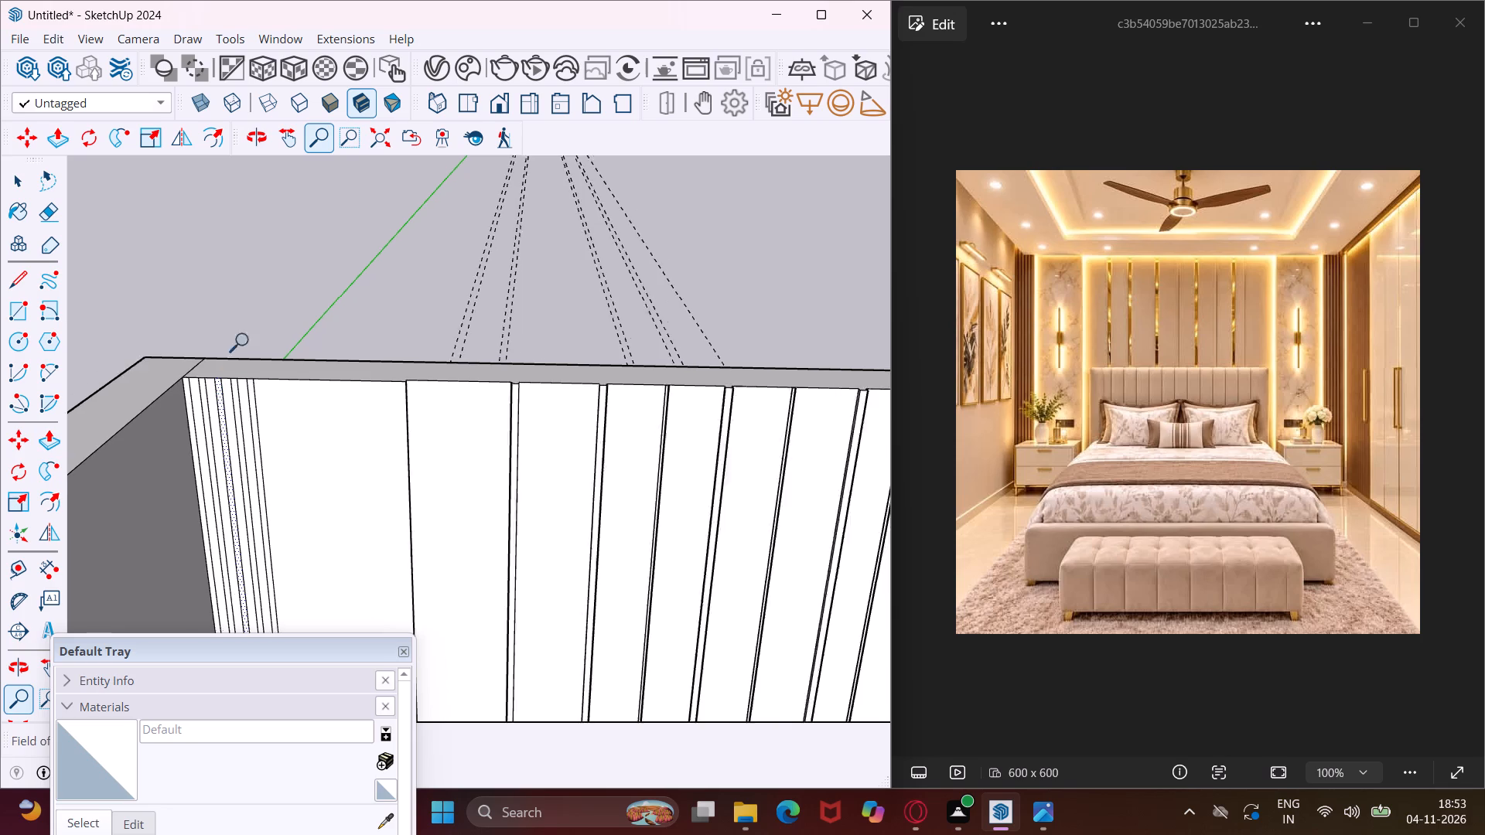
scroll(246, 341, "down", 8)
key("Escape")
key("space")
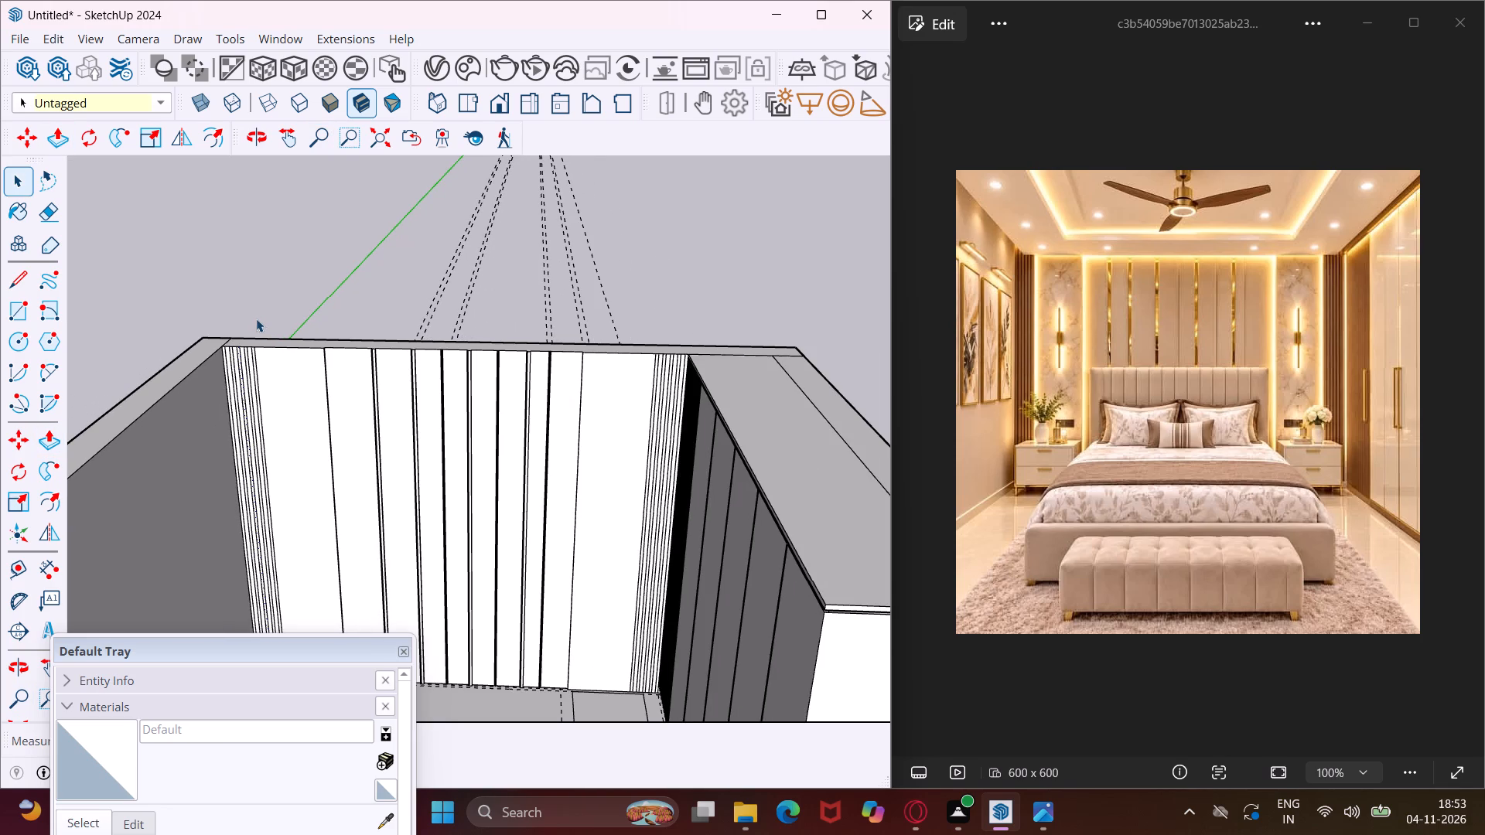
Copy the innermost strip edge opposite the wardrobe a strip's width inward along the bed wall's top edge to close the fifth strip.
scroll(253, 348, "up", 17)
scroll(253, 356, "up", 11)
left_click(276, 346)
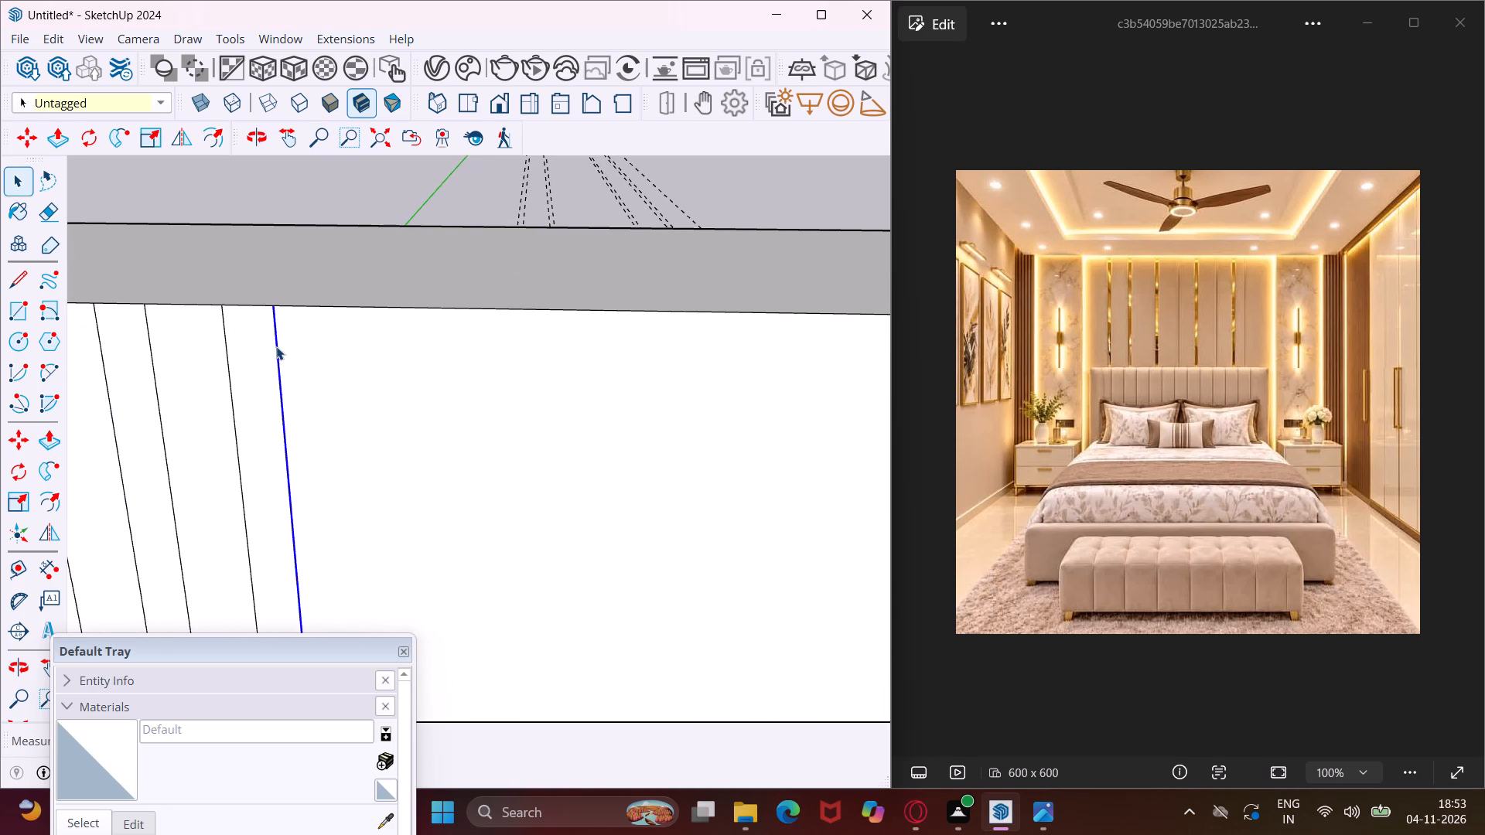
key("m")
left_click(275, 308)
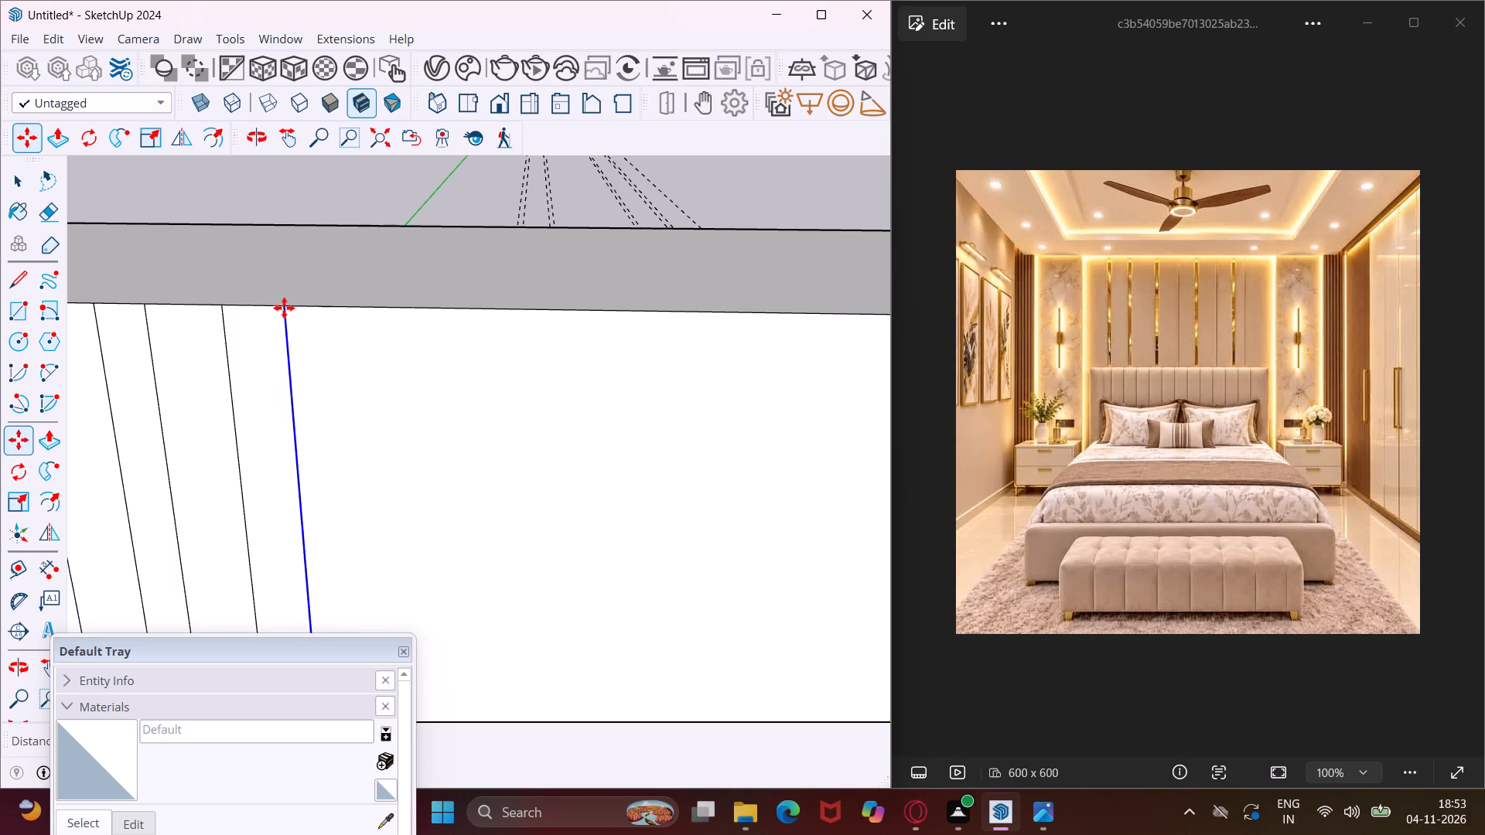
left_click(350, 305)
scroll(230, 405, "down", 7)
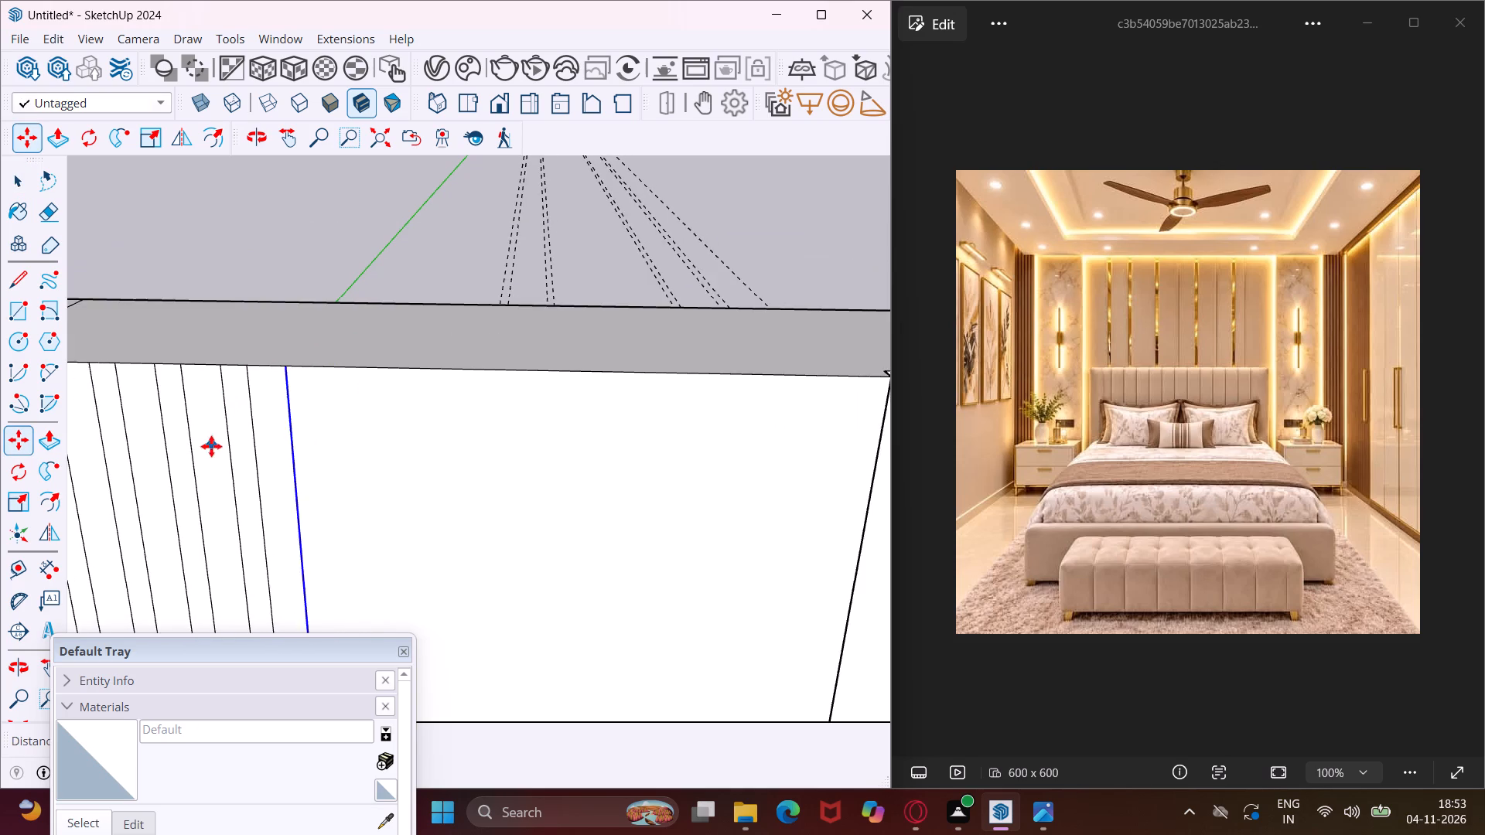
scroll(210, 446, "down", 11)
scroll(176, 445, "down", 14)
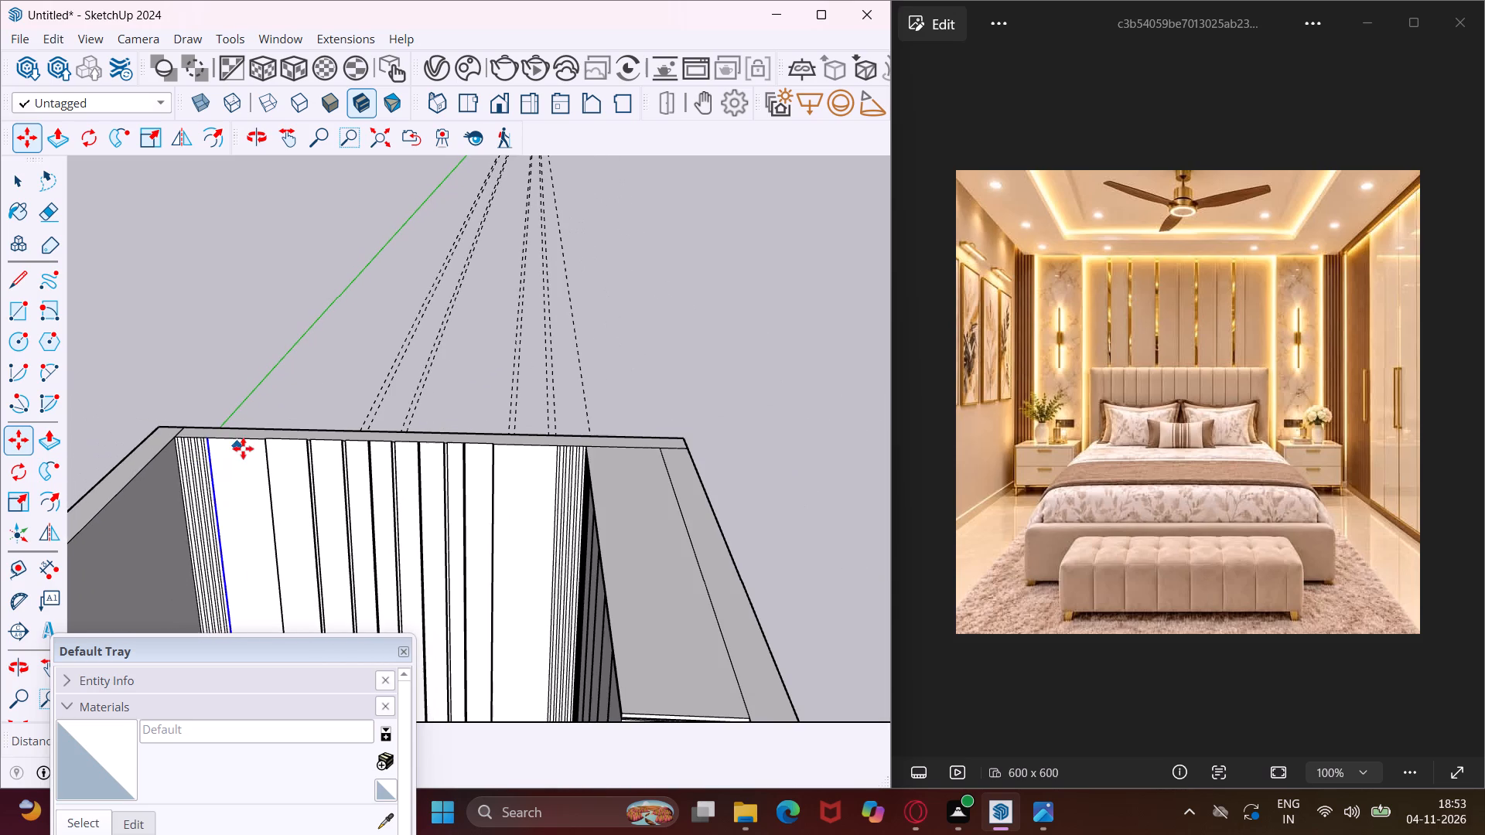
key("Escape")
key("space")
Copy the innermost edge of the wardrobe-corner strips inward along the bed wall and nudge the copy slightly further to close the fifth strip.
scroll(544, 446, "up", 10)
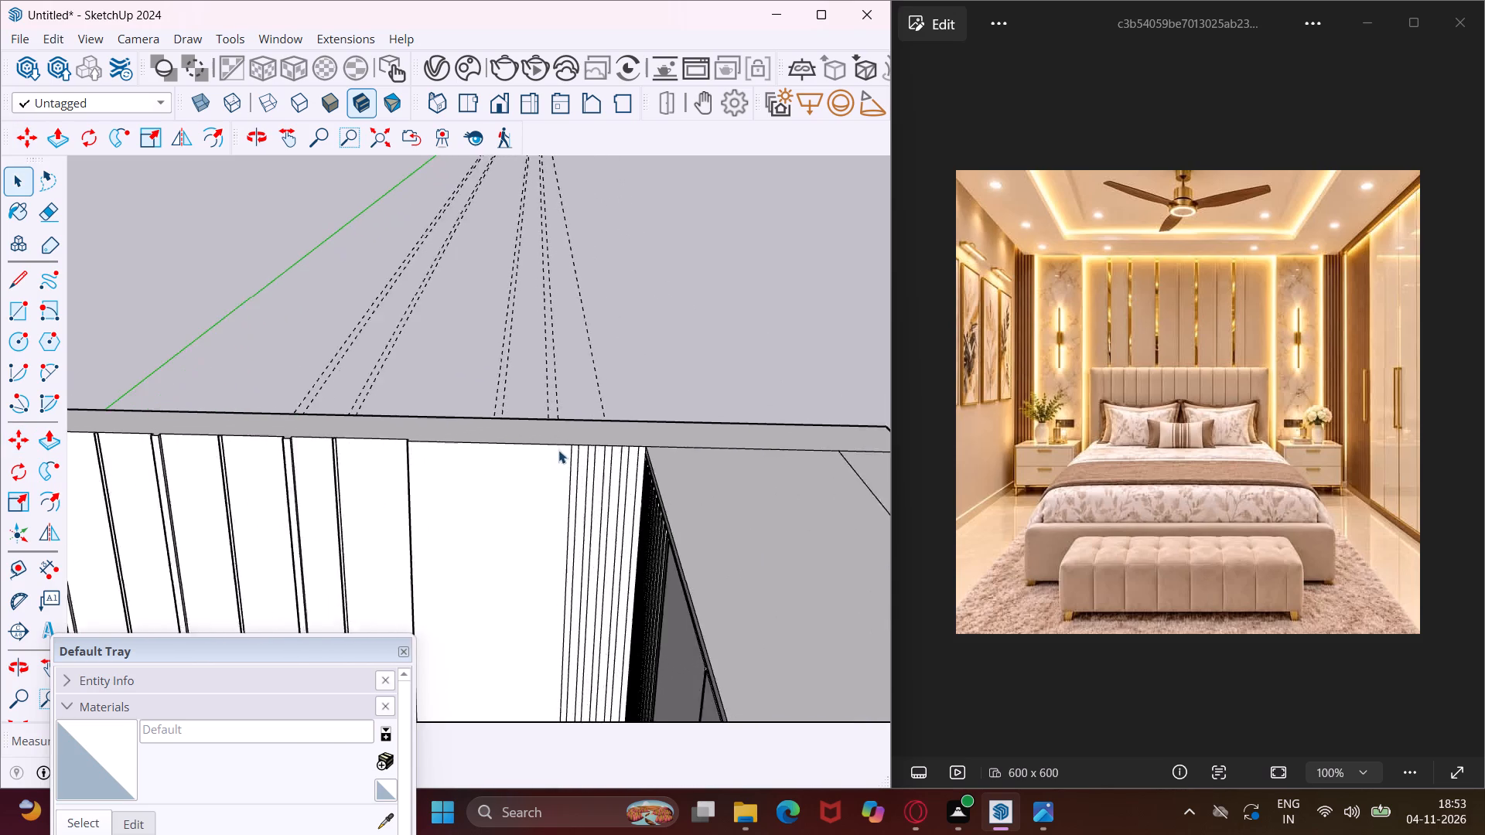
scroll(570, 456, "up", 20)
scroll(570, 456, "up", 1)
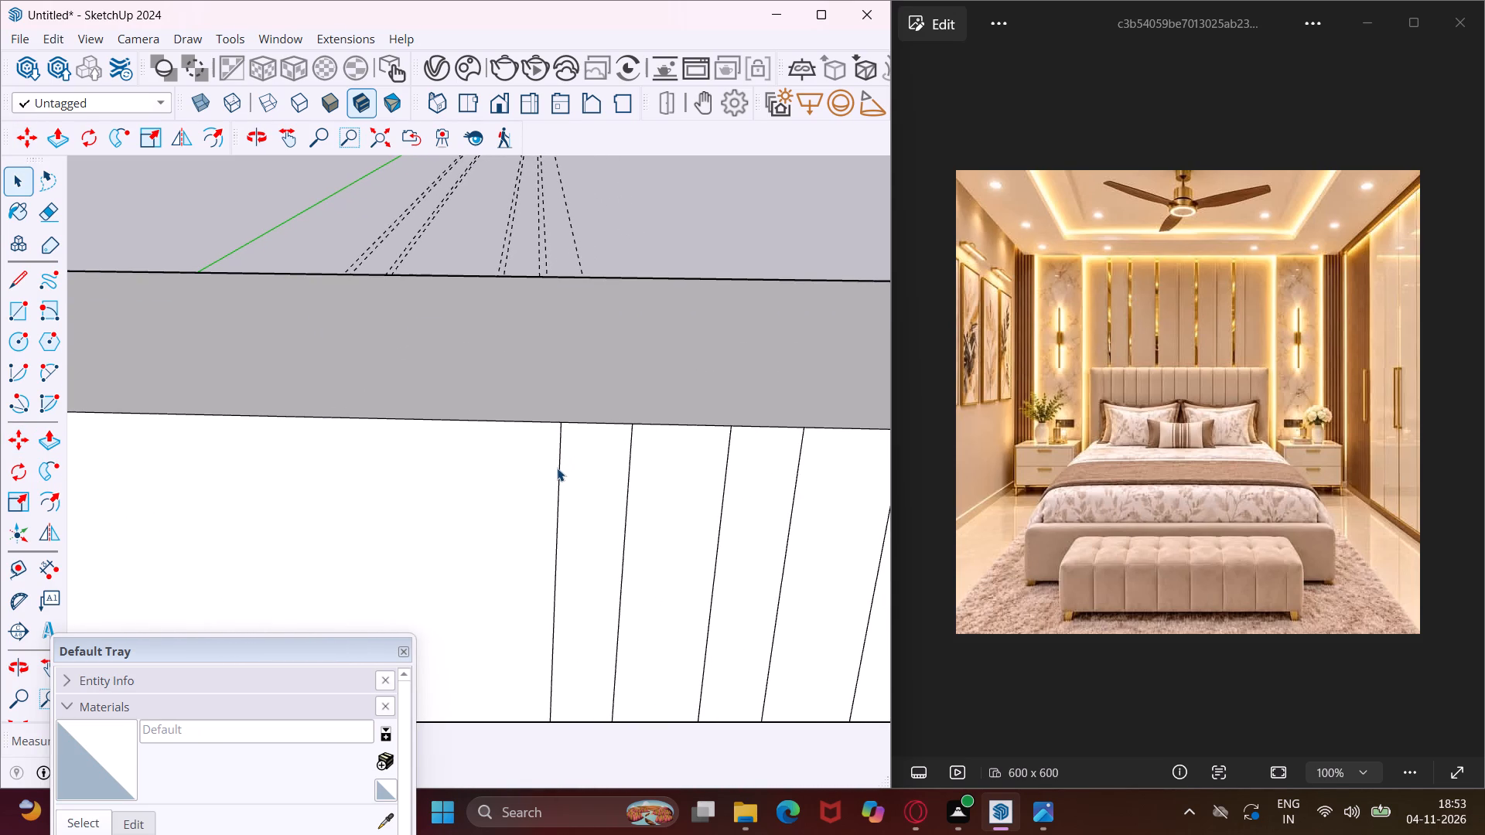
left_click(558, 472)
key("m")
scroll(564, 444, "up", 4)
left_click(560, 414)
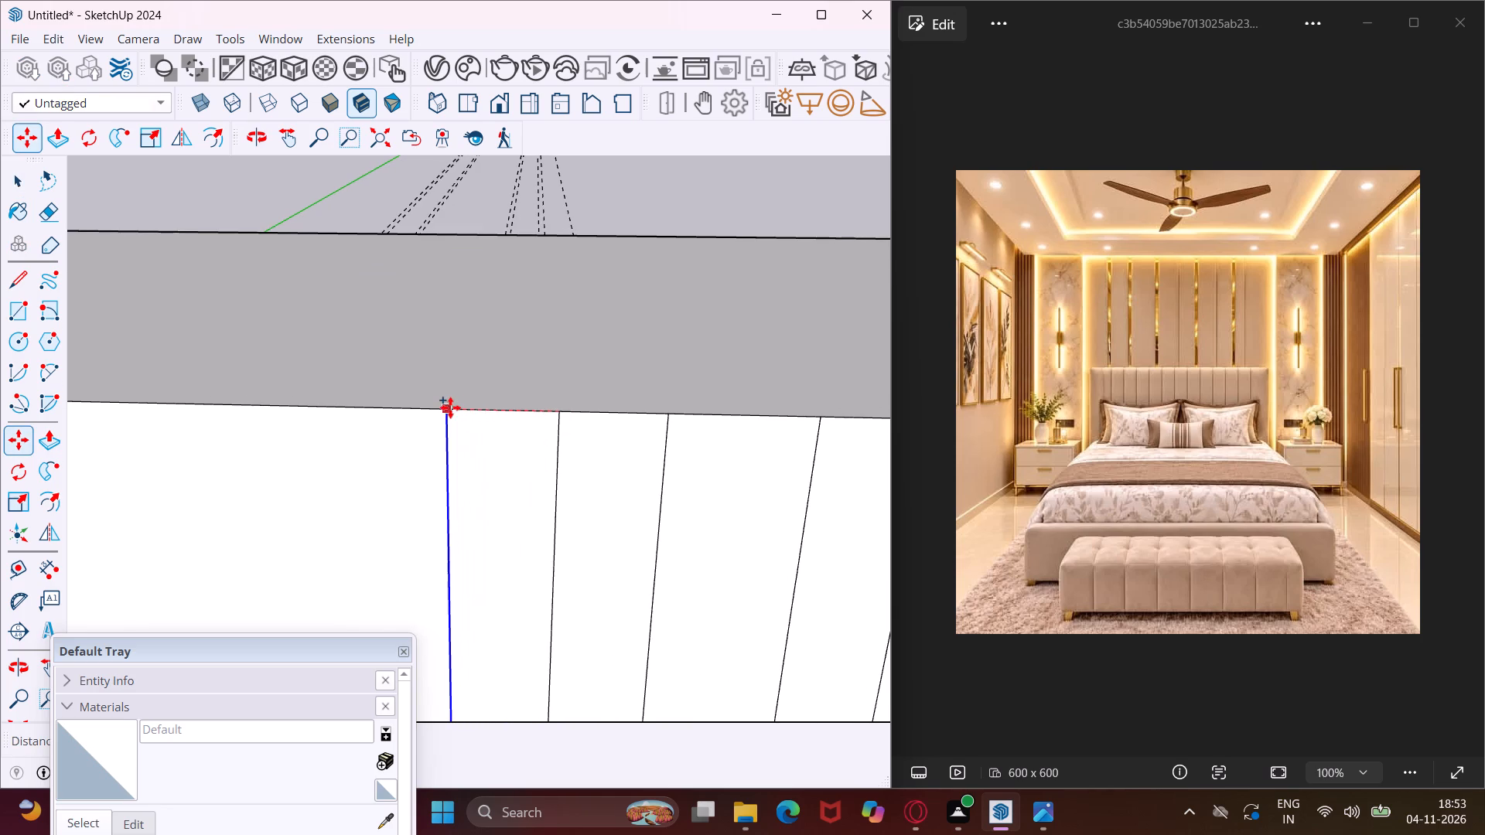
left_click(442, 407)
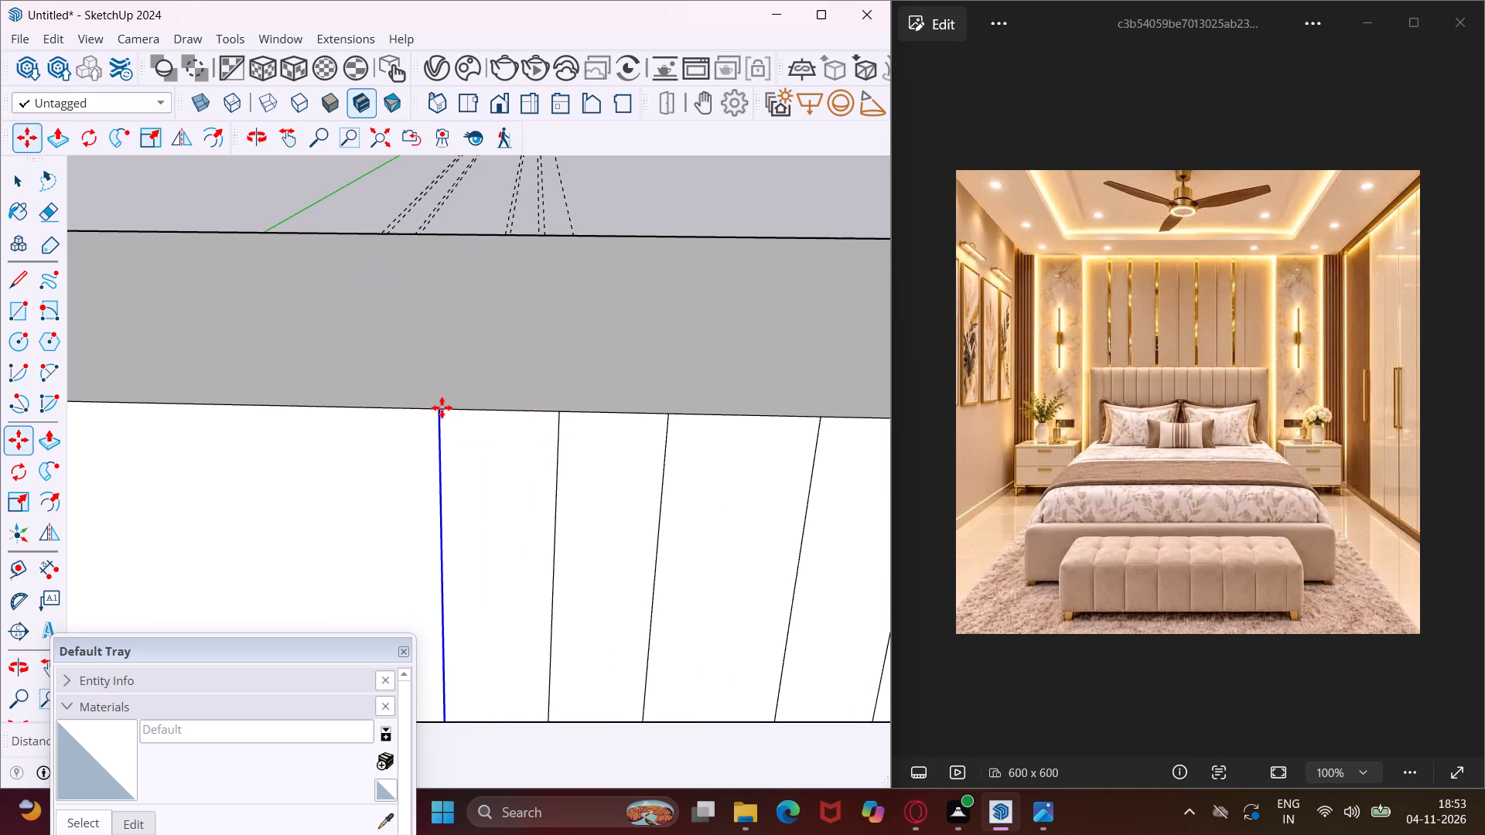
left_click(442, 413)
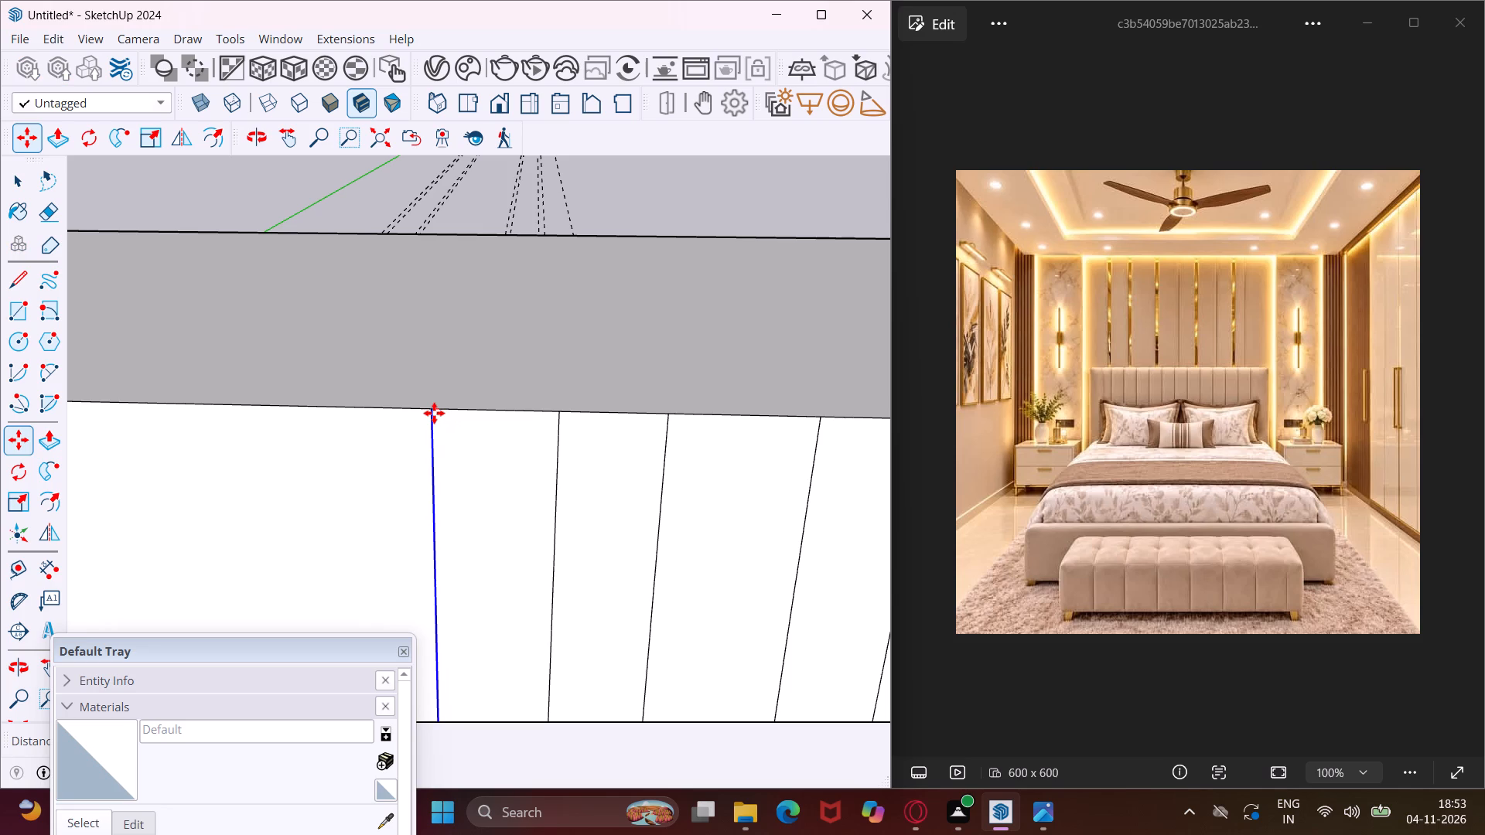
left_click(434, 413)
key("Escape")
key("space")
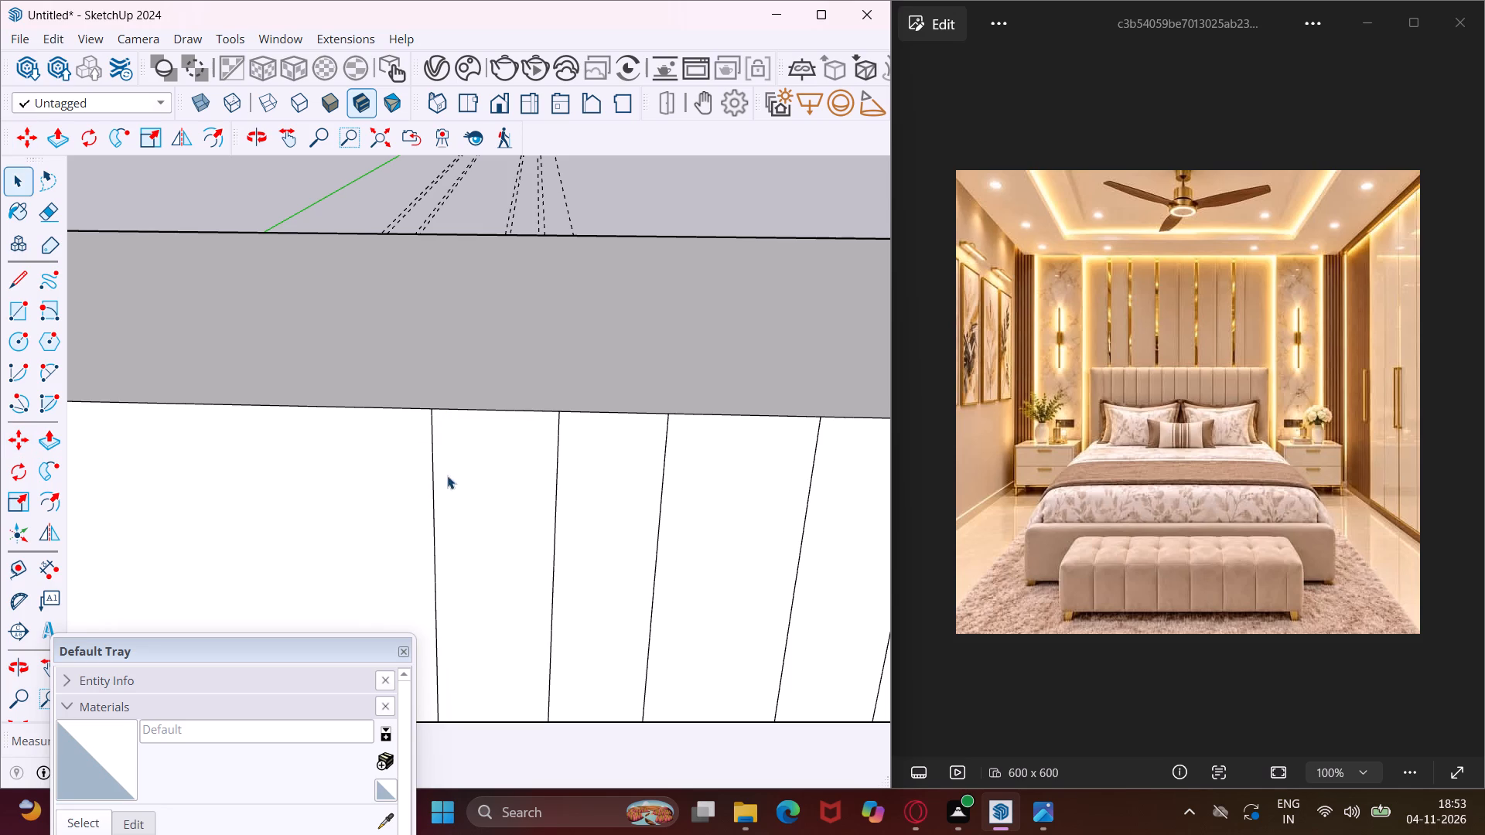
Push/Pull the bed-wall strip nearest the wardrobe slightly outward and repeat the same distance on the other four strips of that group.
scroll(449, 428, "down", 15)
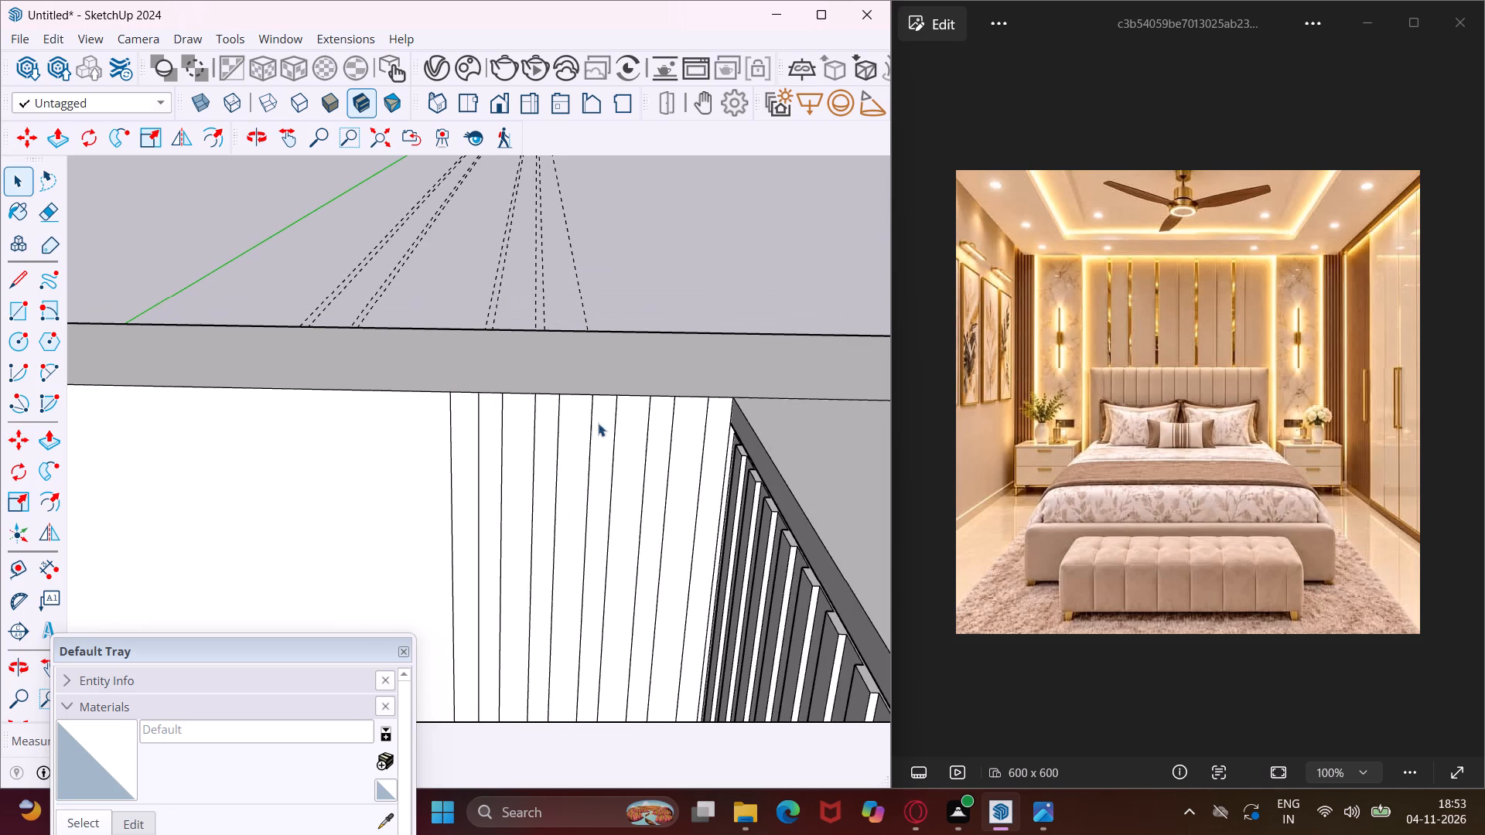
scroll(654, 421, "up", 7)
left_click(688, 420)
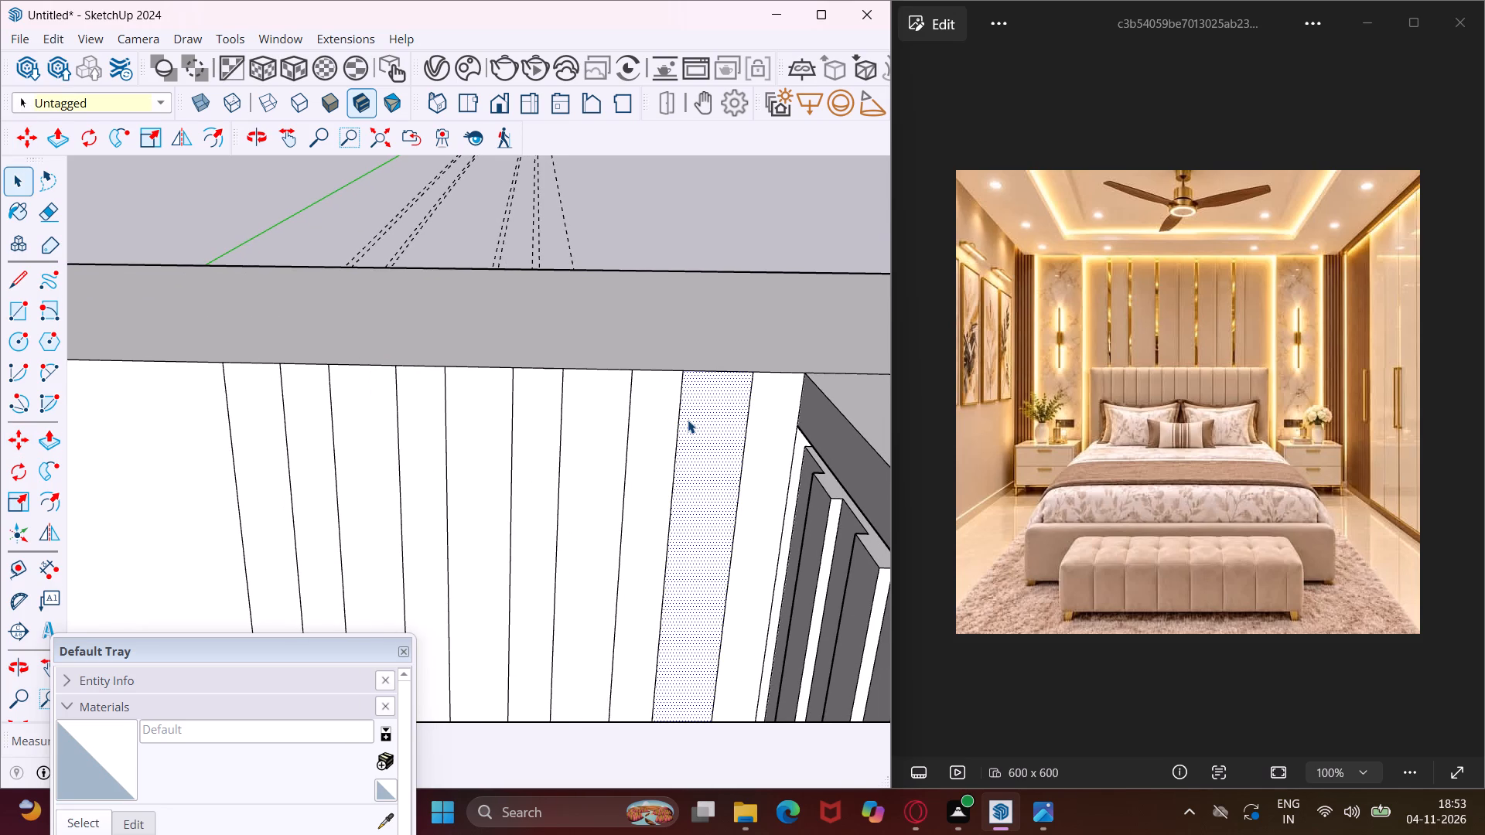
key("p")
left_click(688, 420)
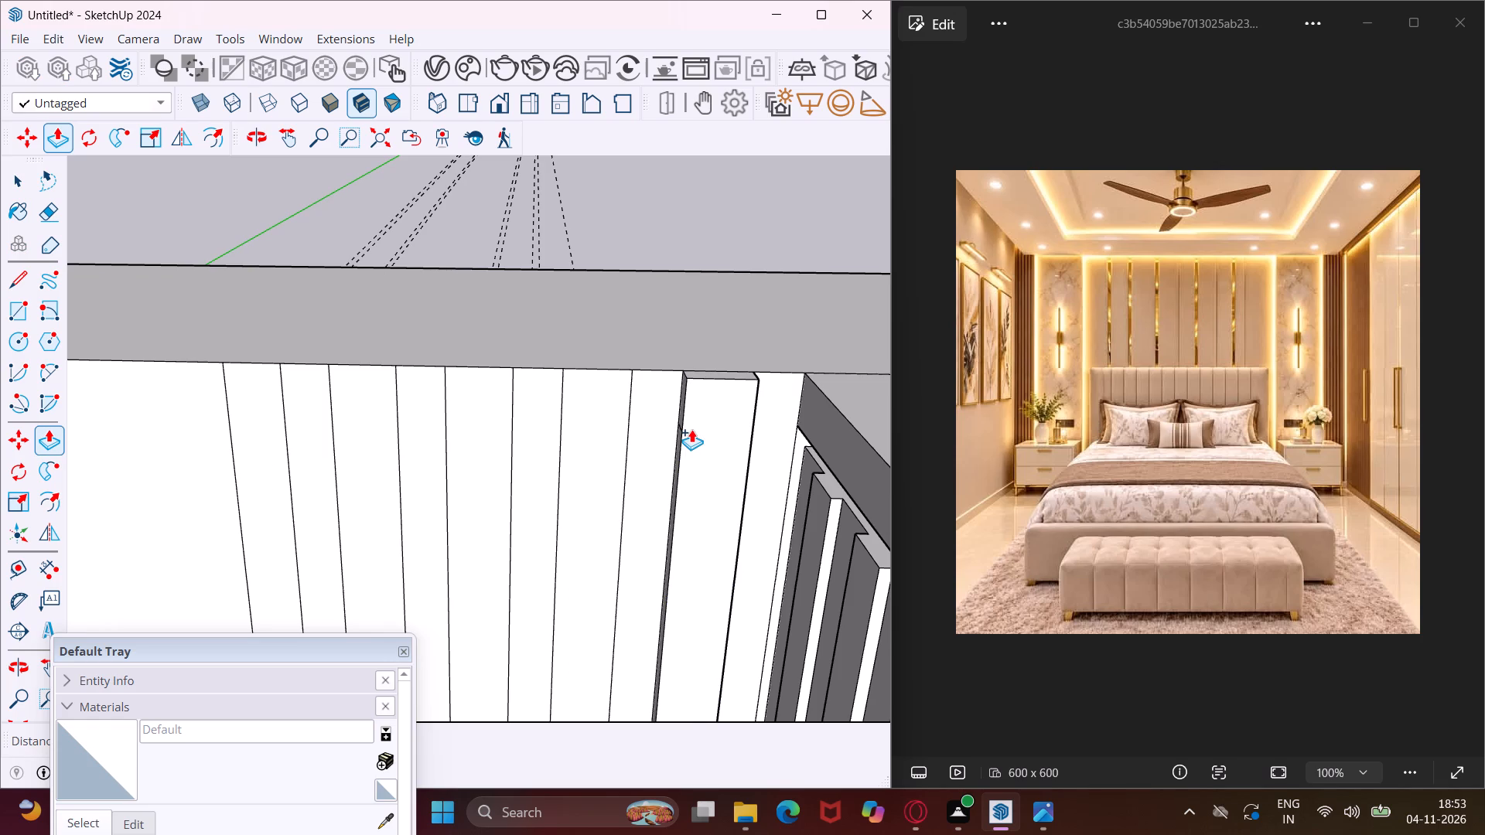
left_click(693, 431)
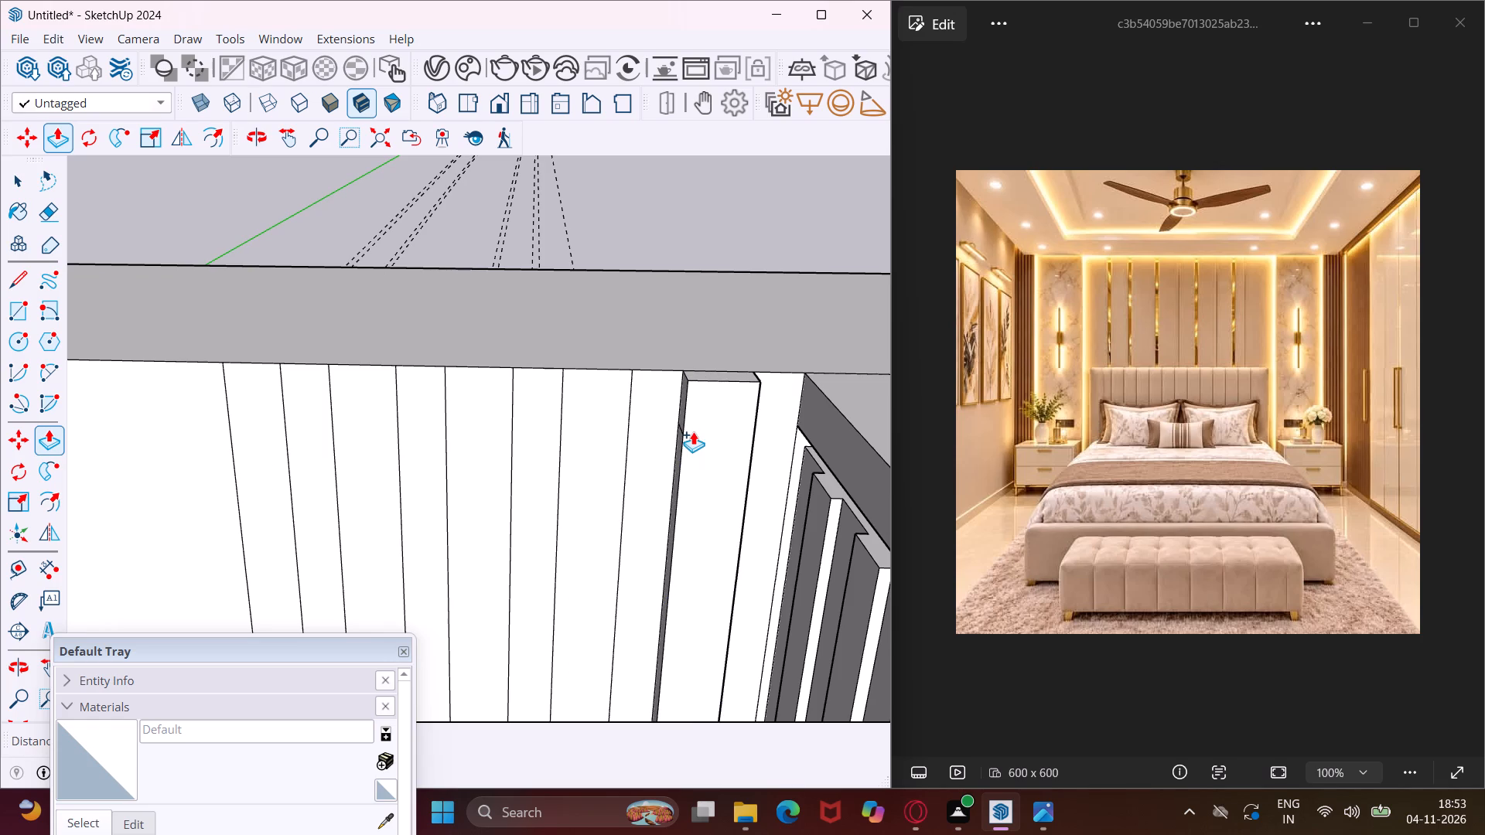
double_click(592, 472)
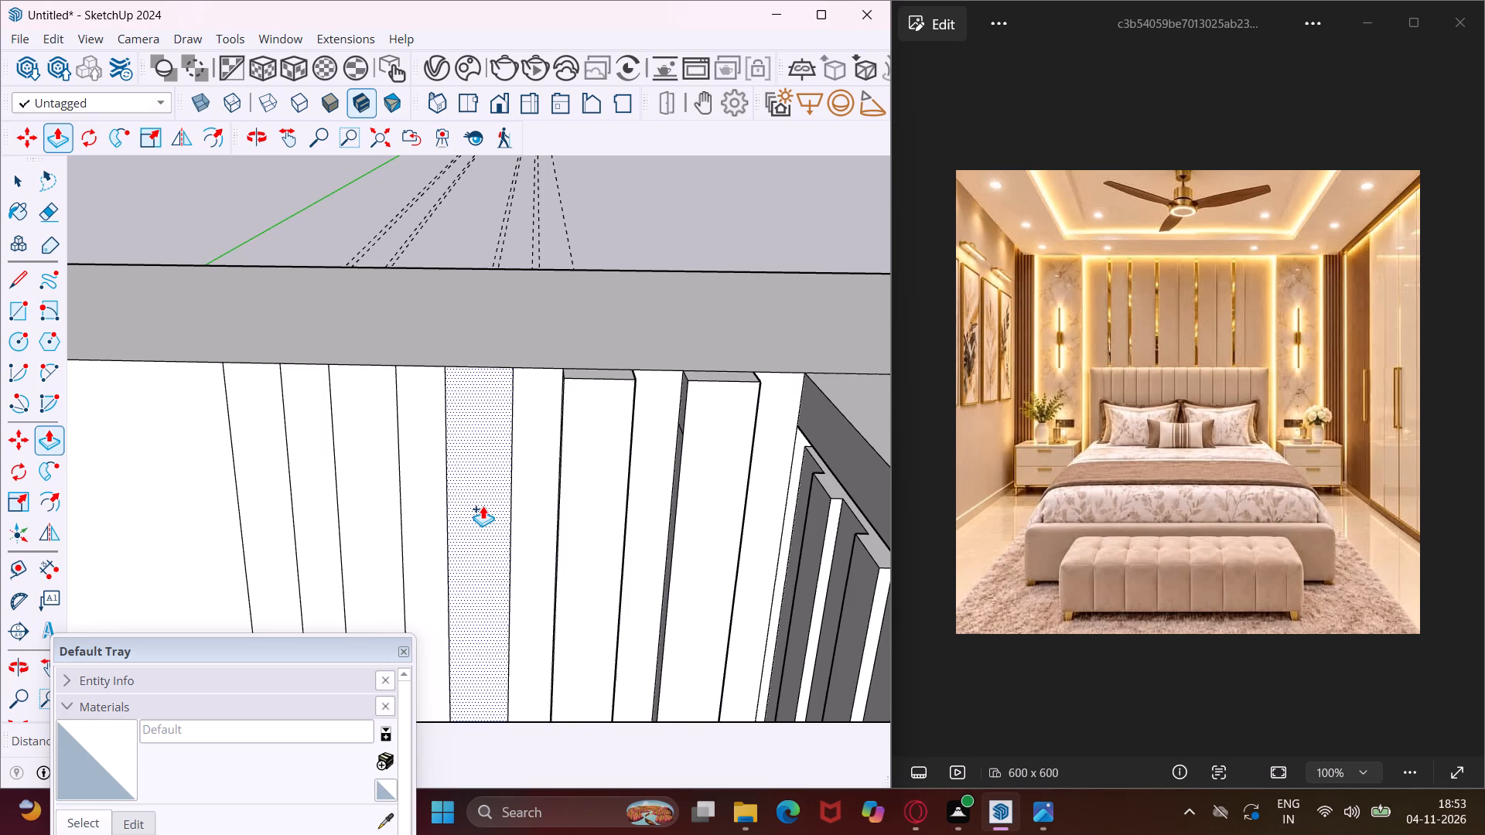
double_click(463, 496)
double_click(370, 499)
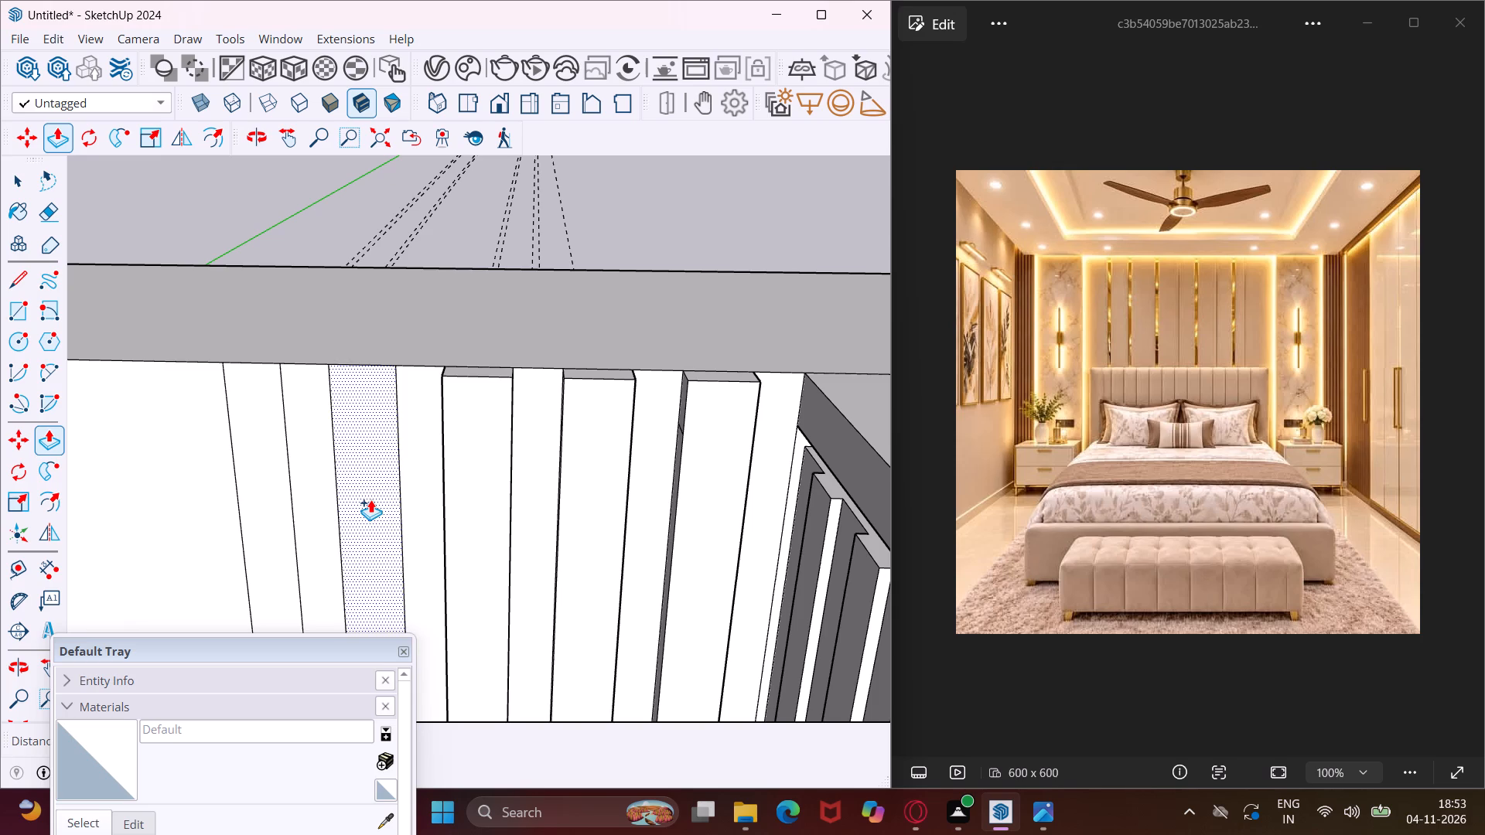
double_click(271, 506)
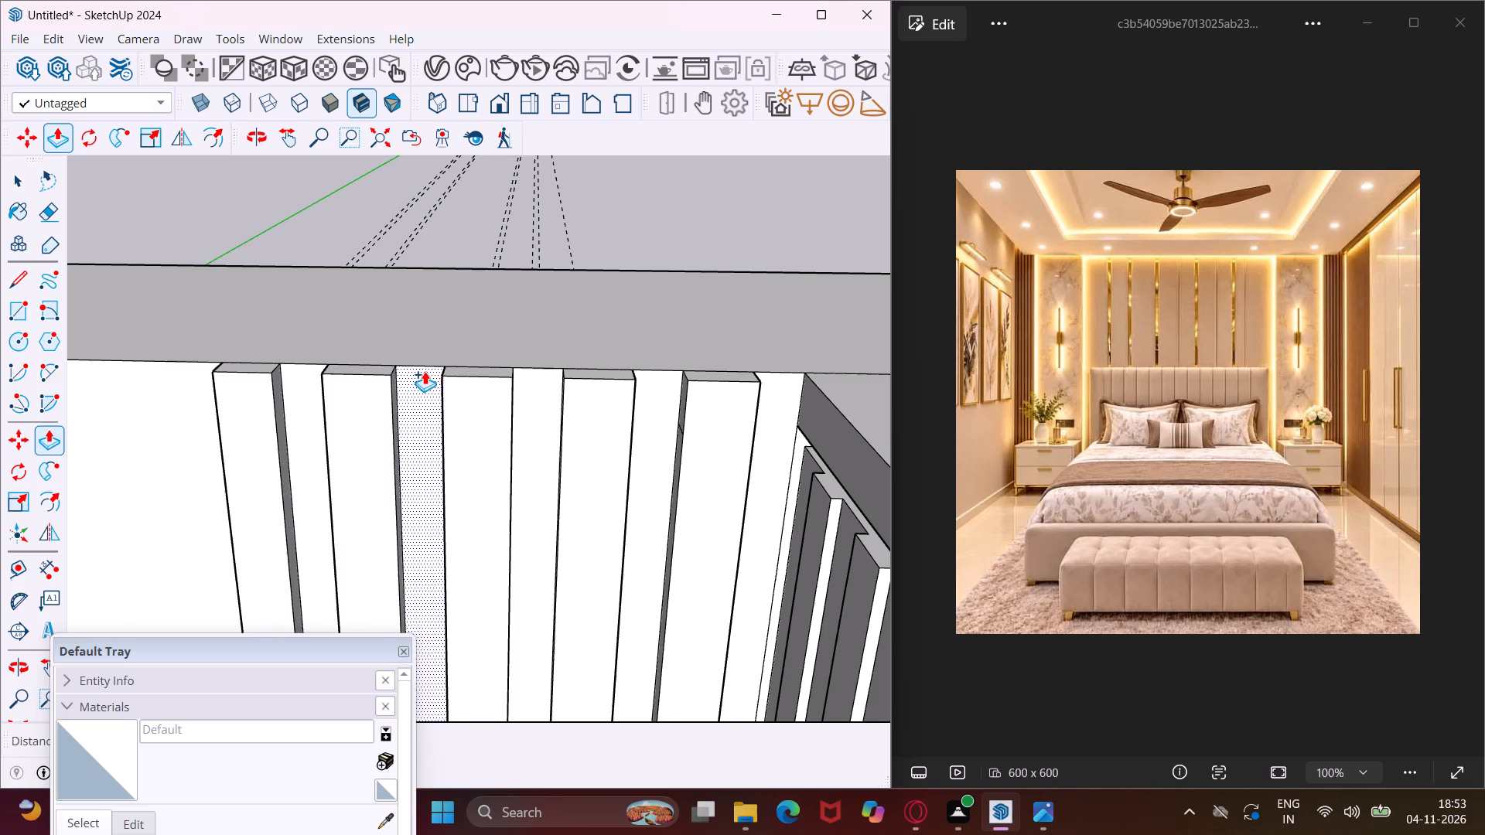
Repeat the same Push/Pull distance on all five bed-wall strips at the corner opposite the wardrobe.
scroll(425, 371, "down", 18)
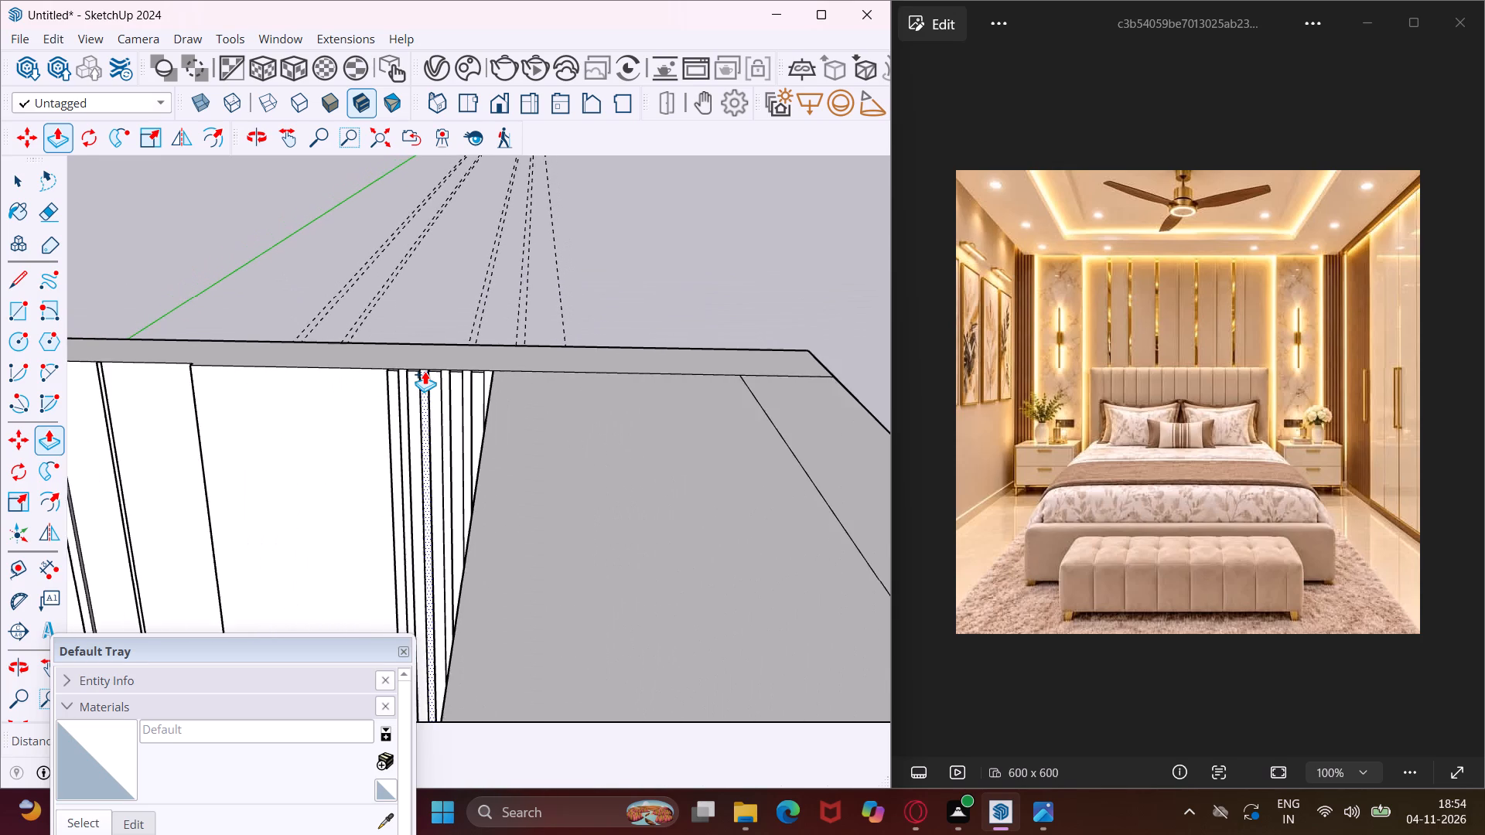
scroll(425, 371, "down", 8)
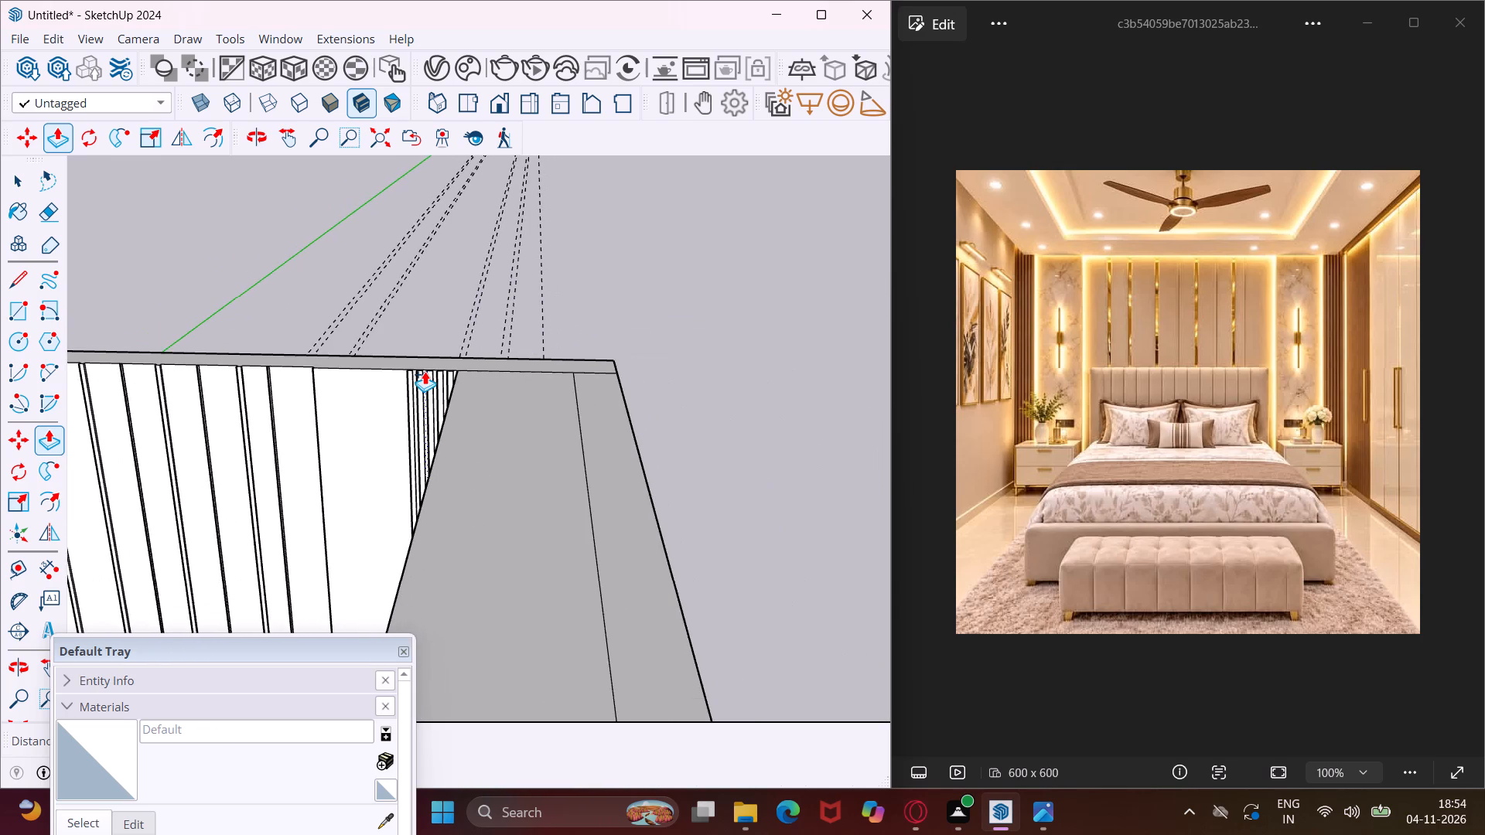
scroll(425, 371, "down", 9)
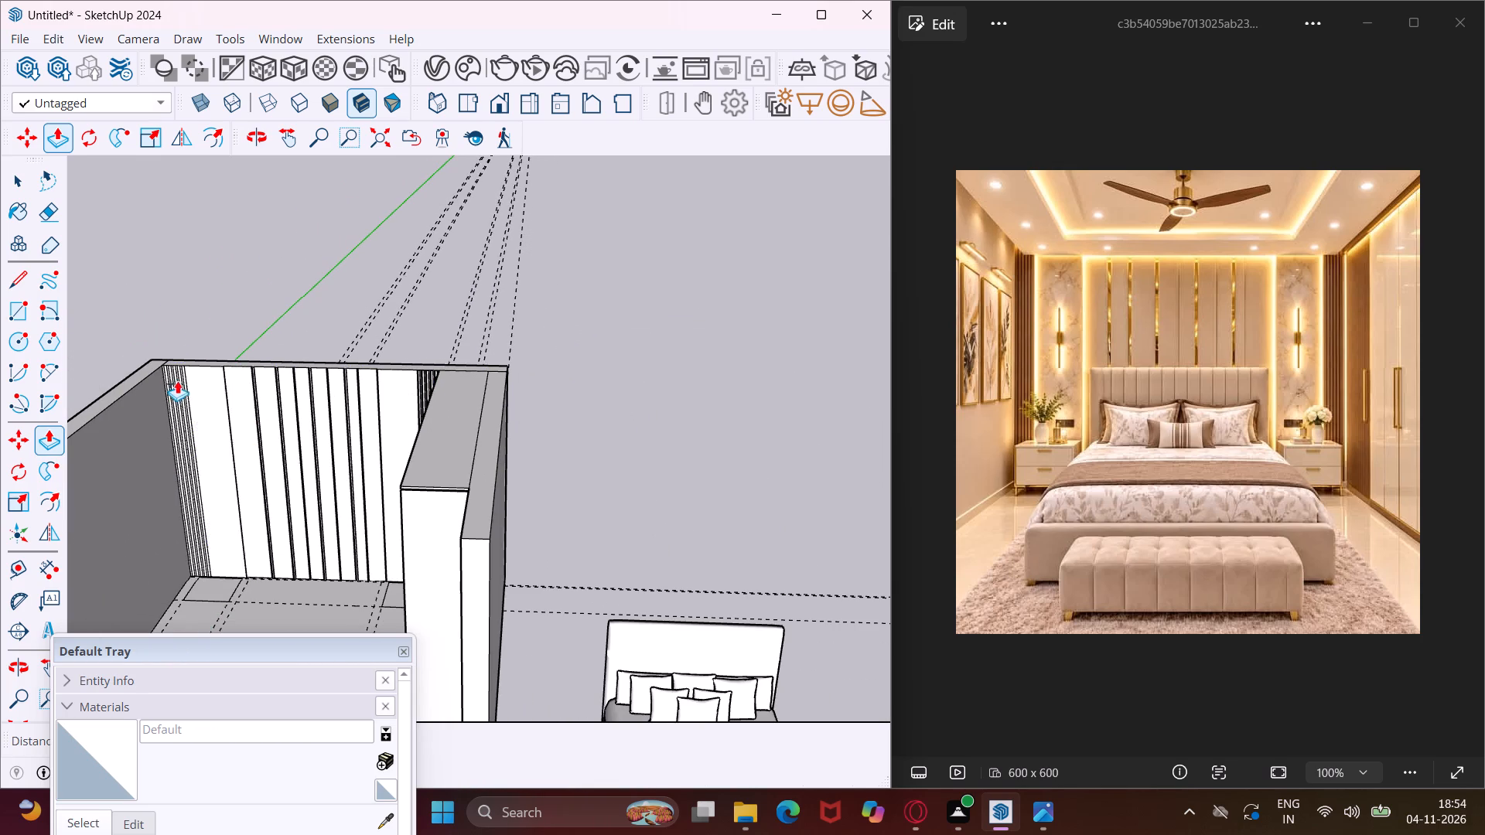
scroll(172, 377, "up", 18)
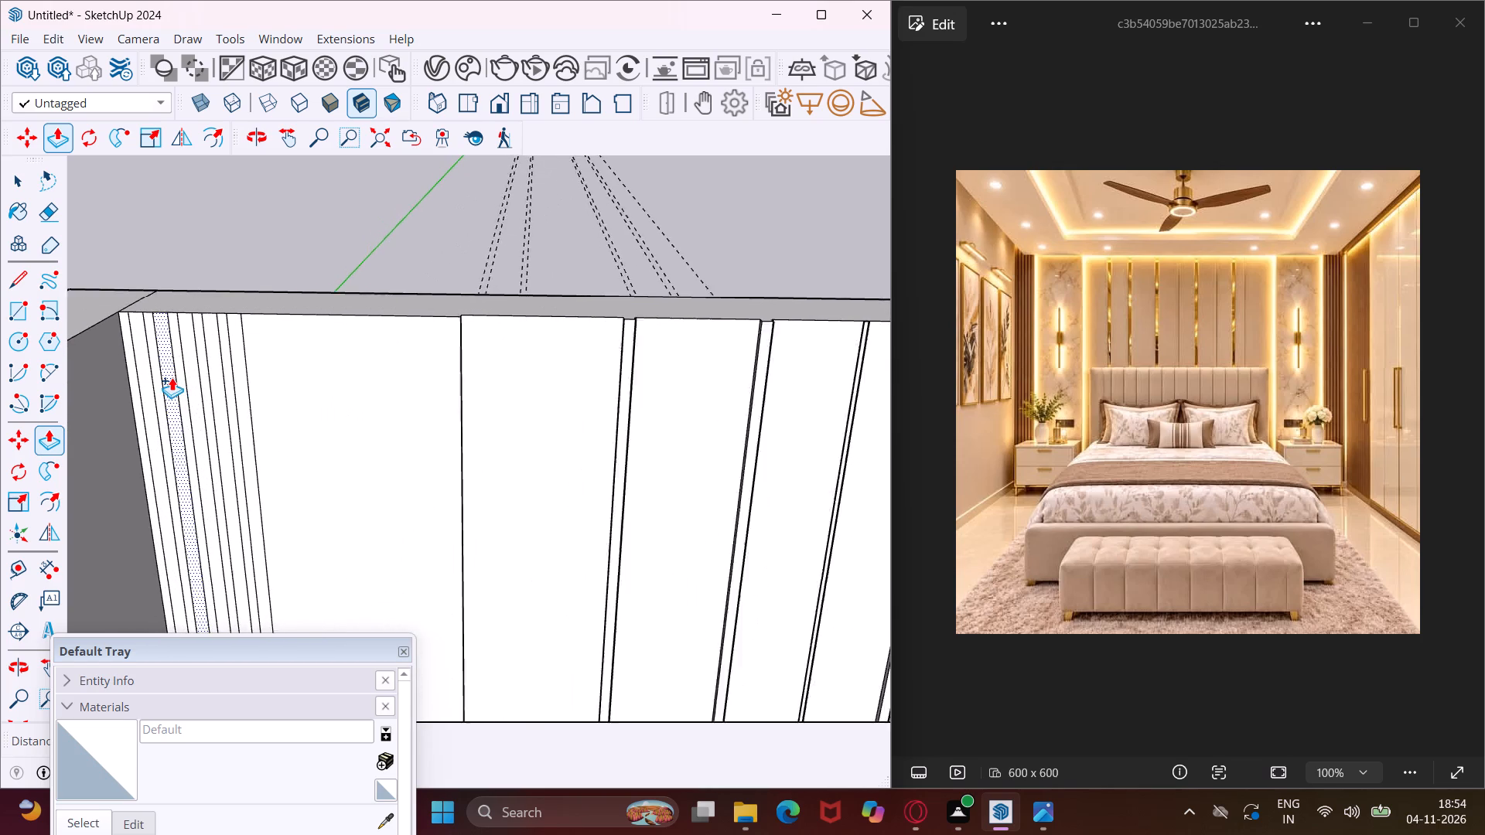
scroll(172, 377, "up", 8)
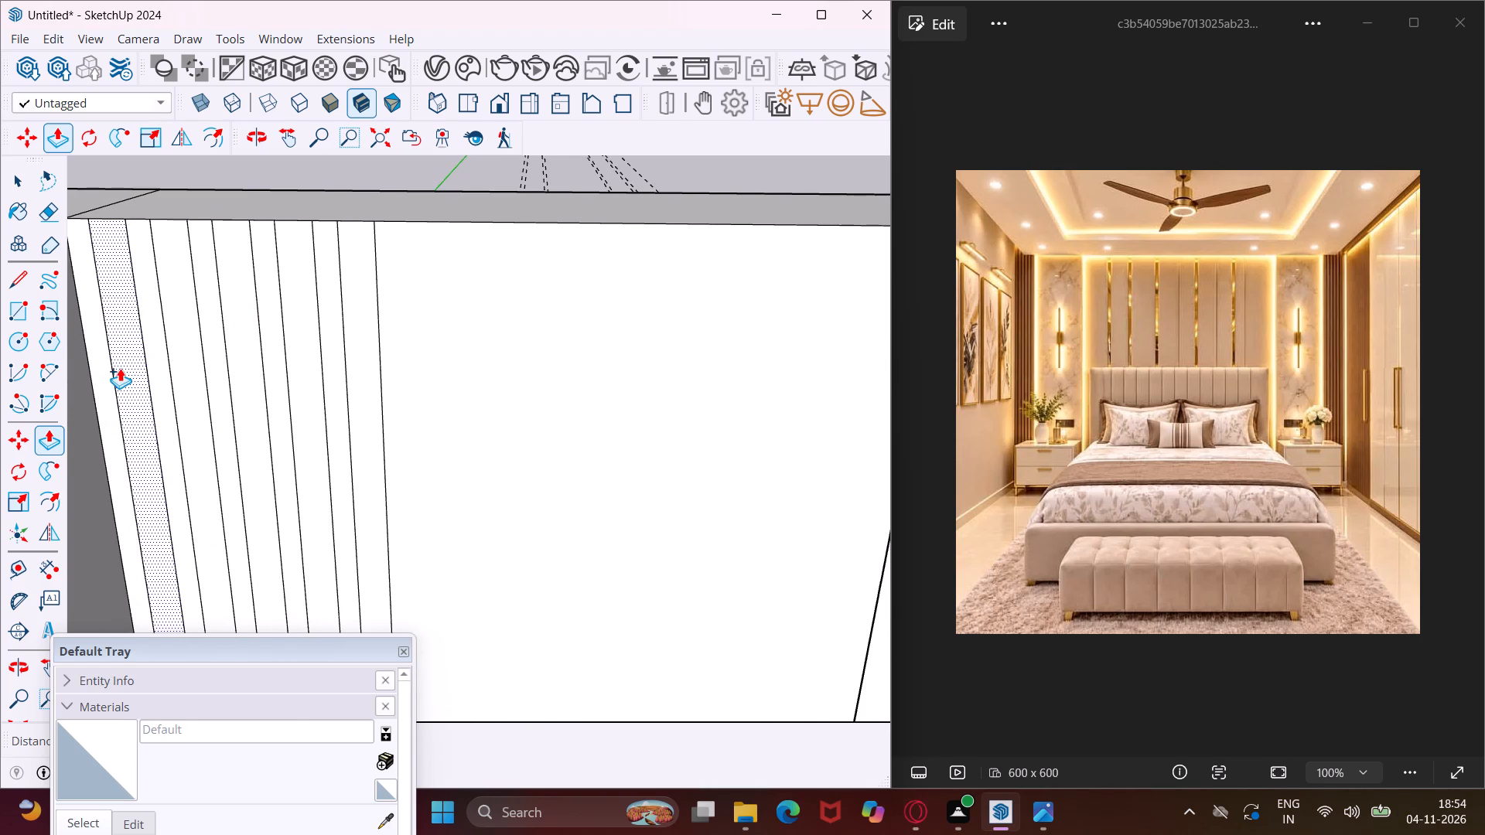
double_click(121, 380)
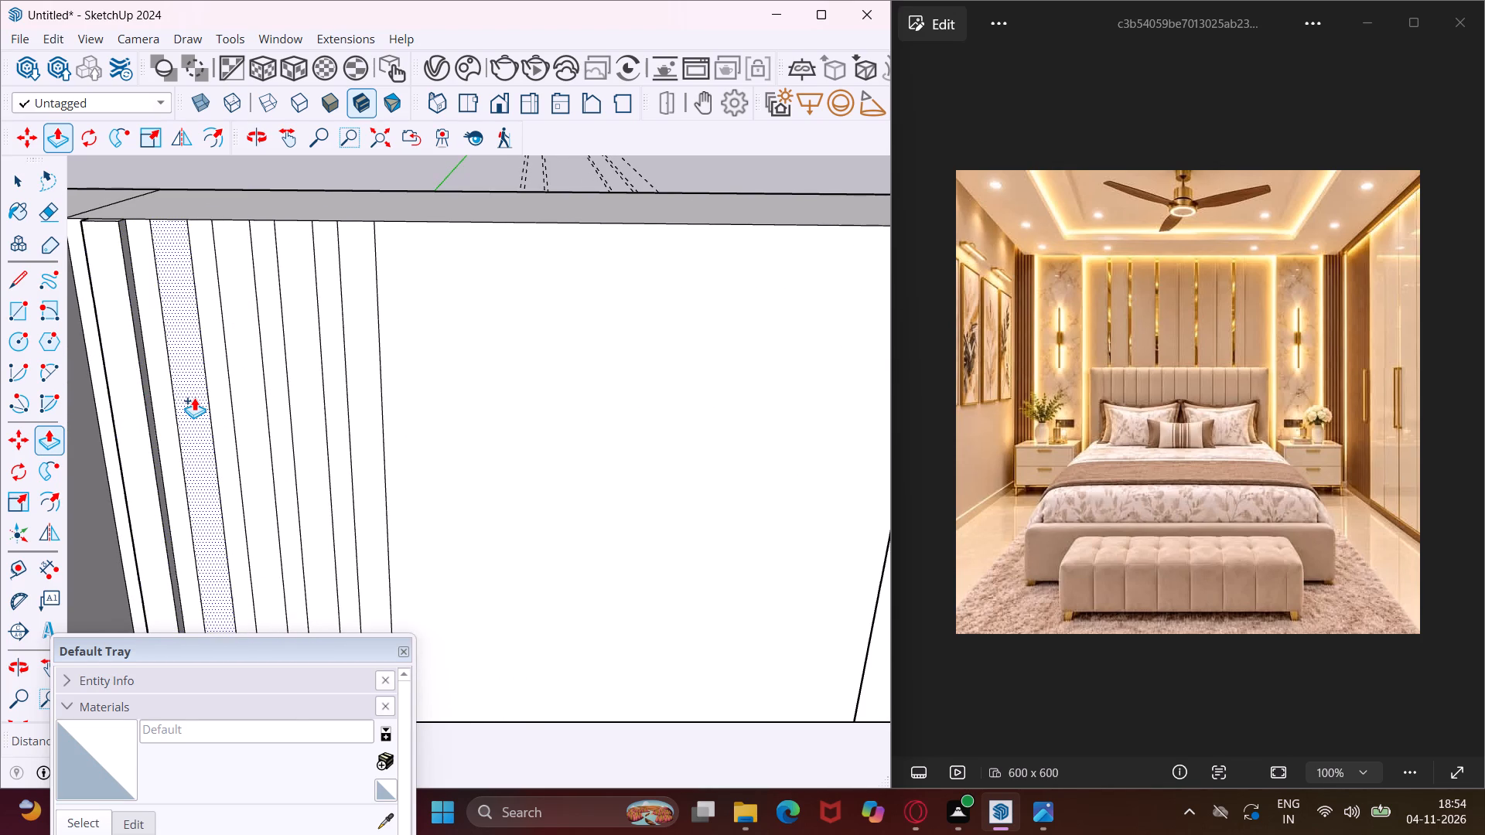
double_click(195, 398)
double_click(251, 397)
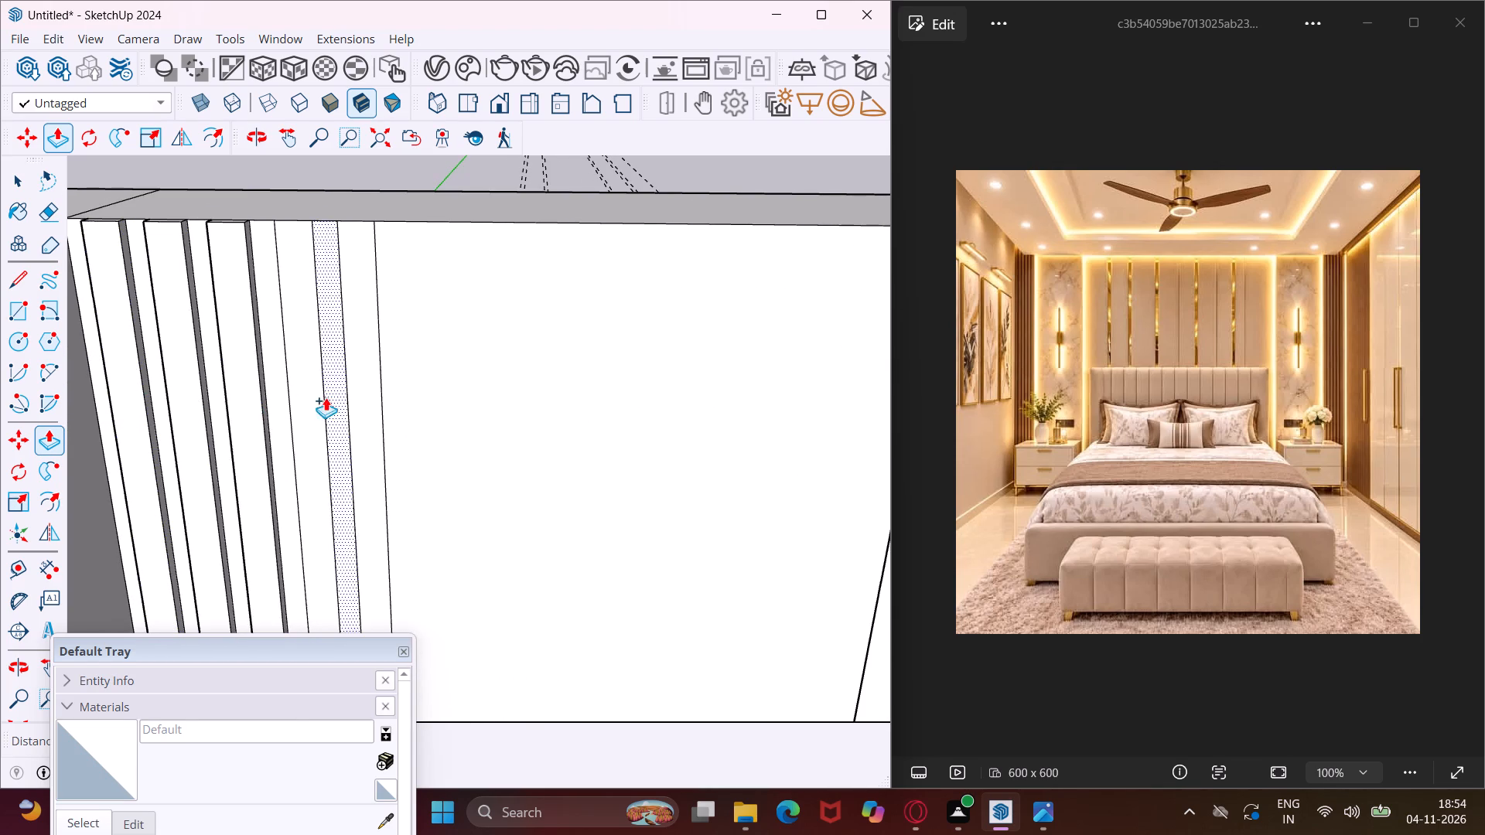
double_click(306, 396)
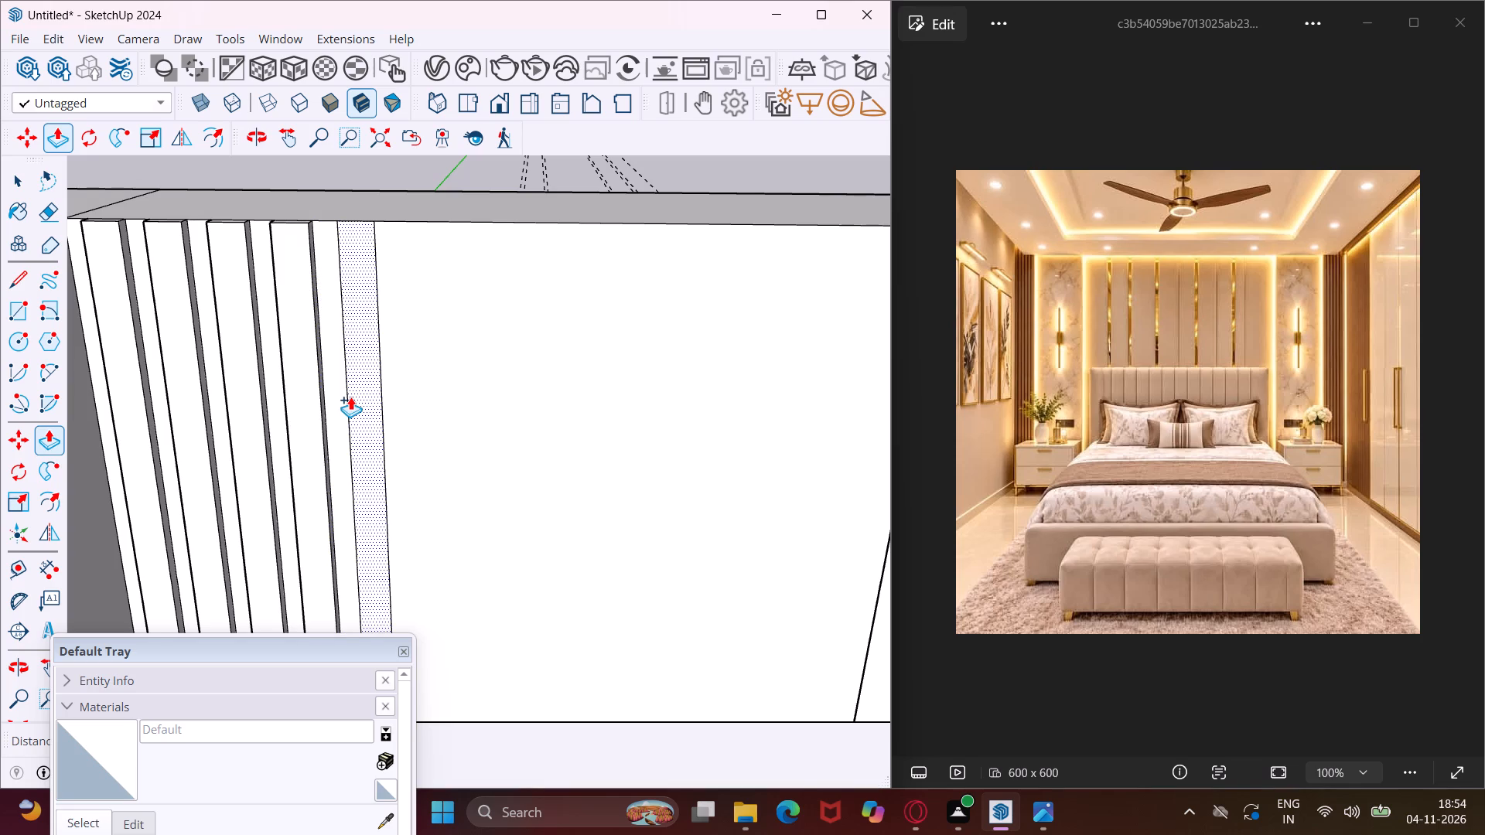
double_click(350, 397)
Push/Pull the floor rectangle beside the strips opposite the wardrobe up 2' to form the bedside table block.
scroll(316, 338, "down", 13)
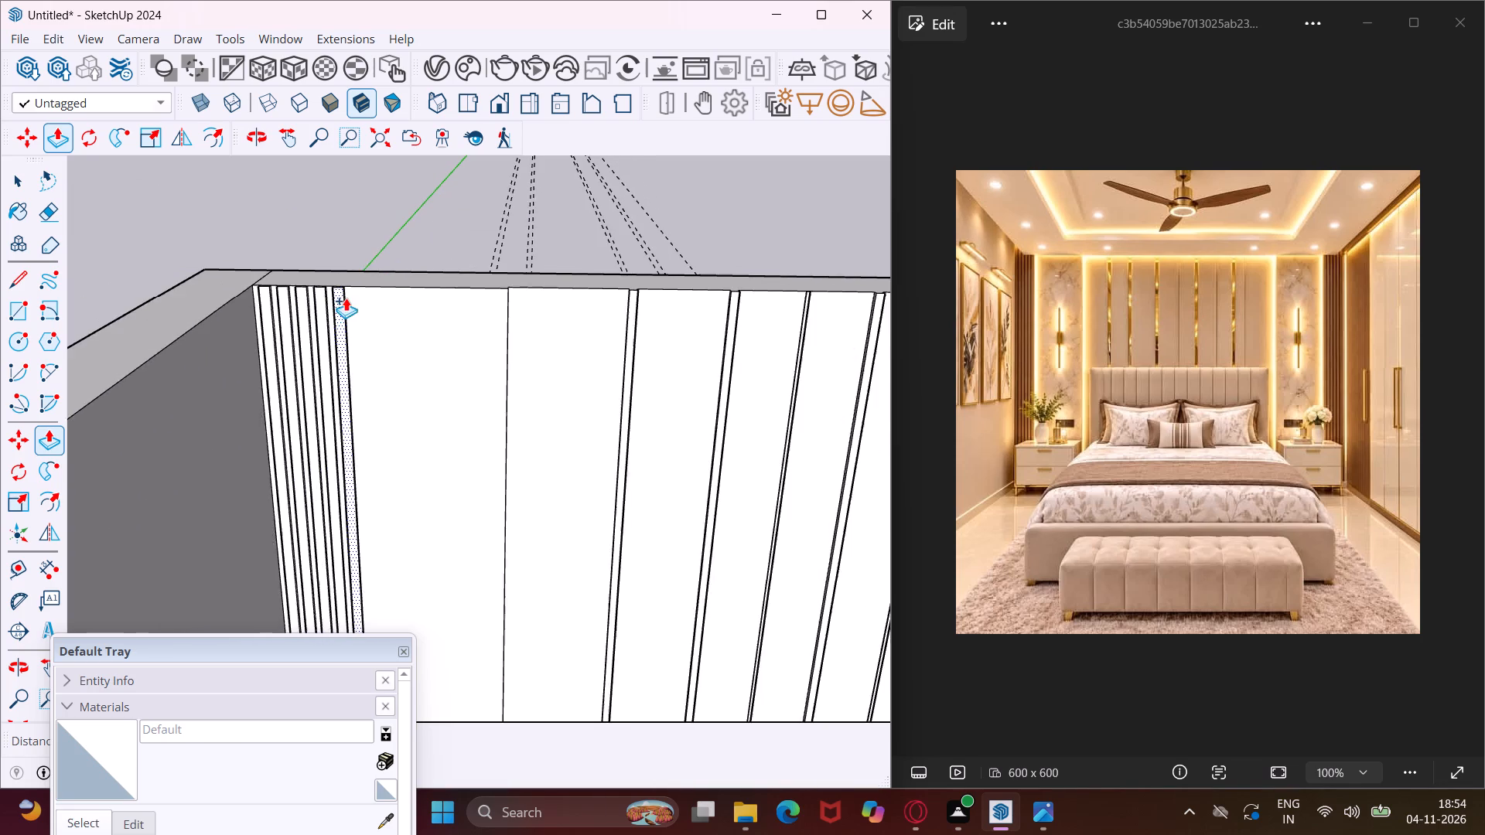
scroll(344, 290, "down", 13)
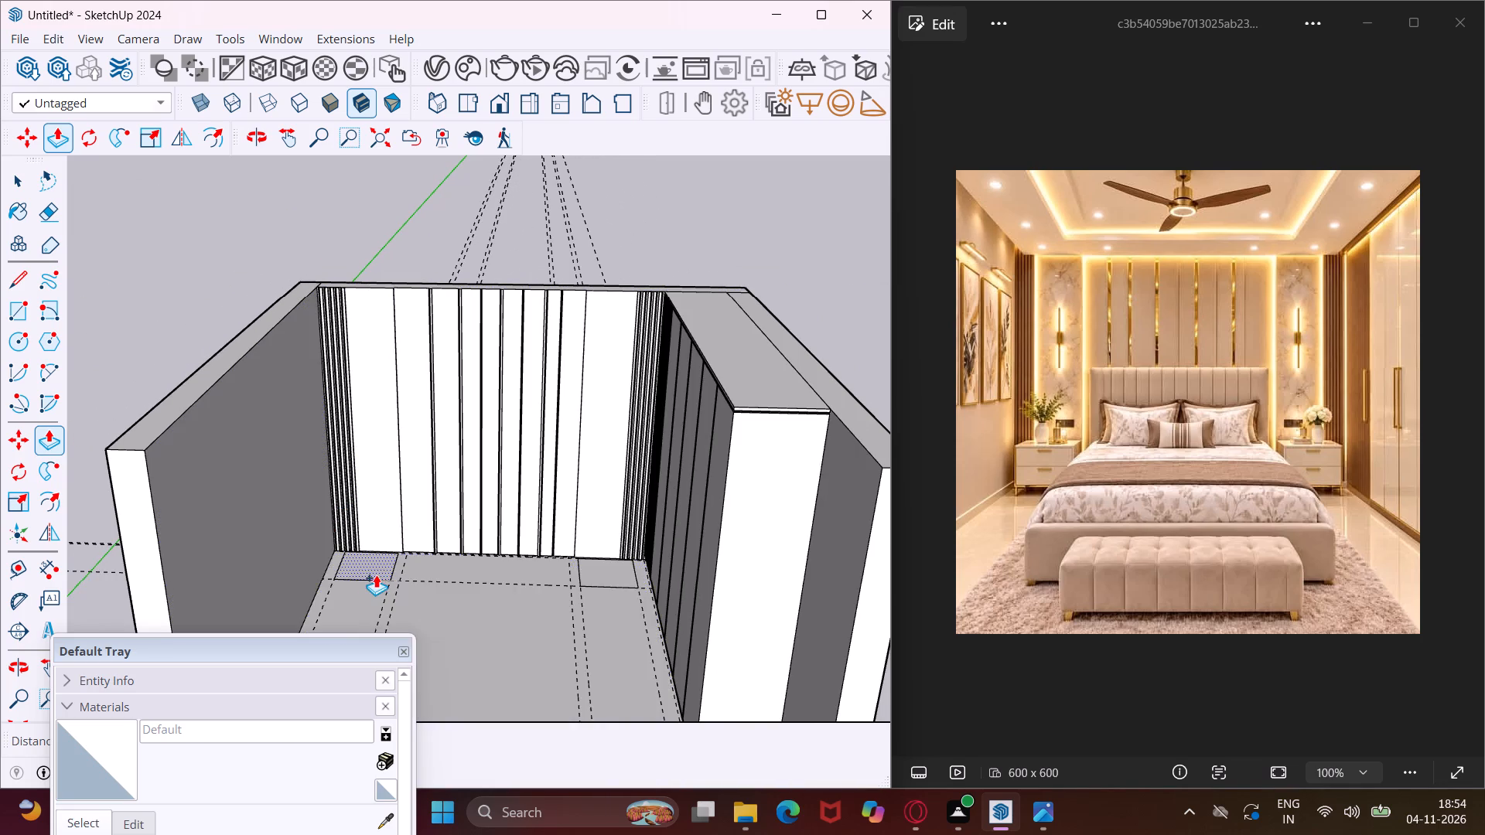
scroll(371, 574, "up", 16)
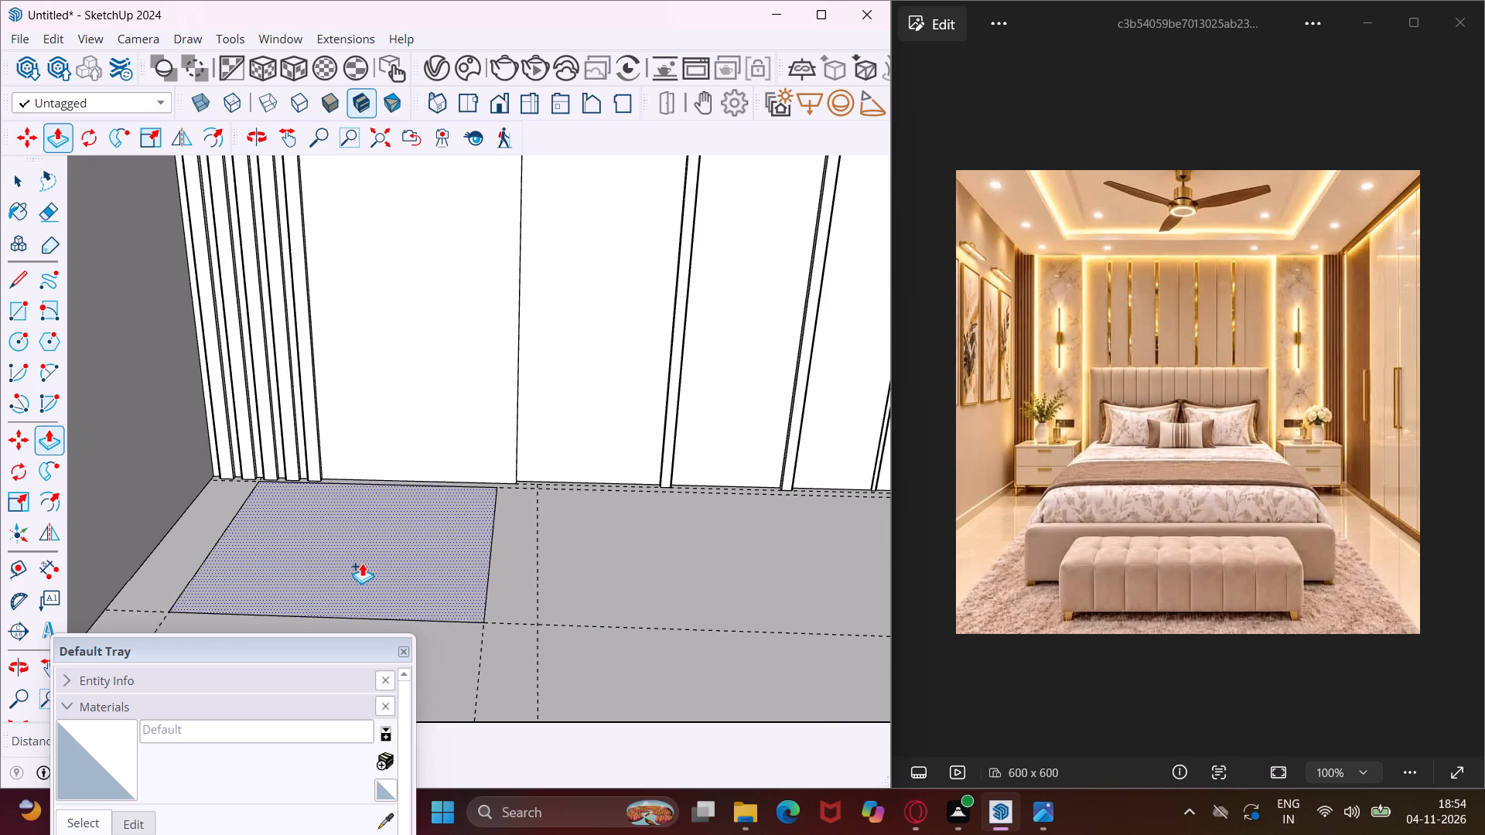
left_click(362, 563)
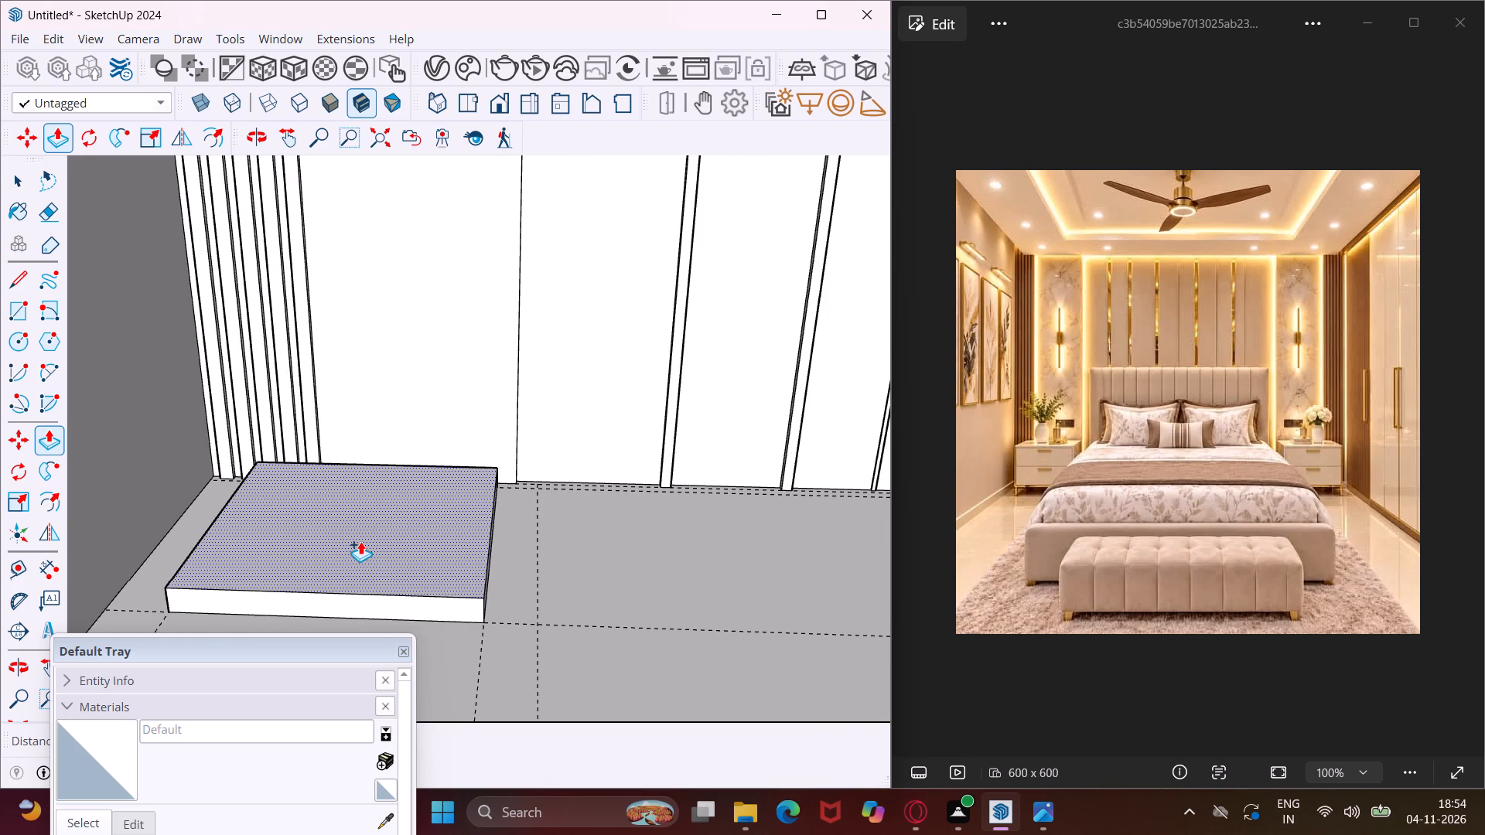
scroll(367, 505, "down", 2)
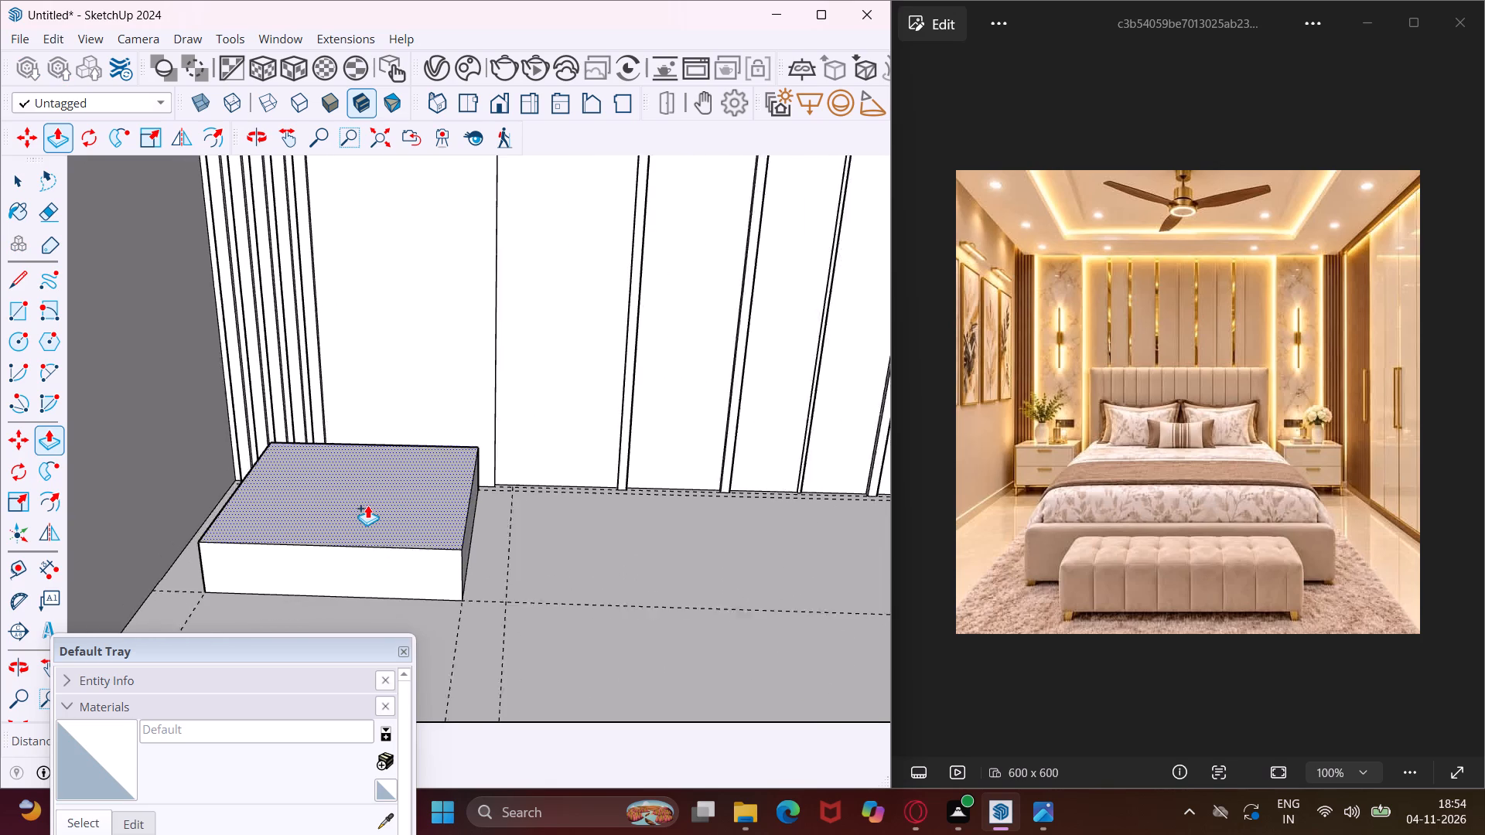
scroll(367, 505, "down", 2)
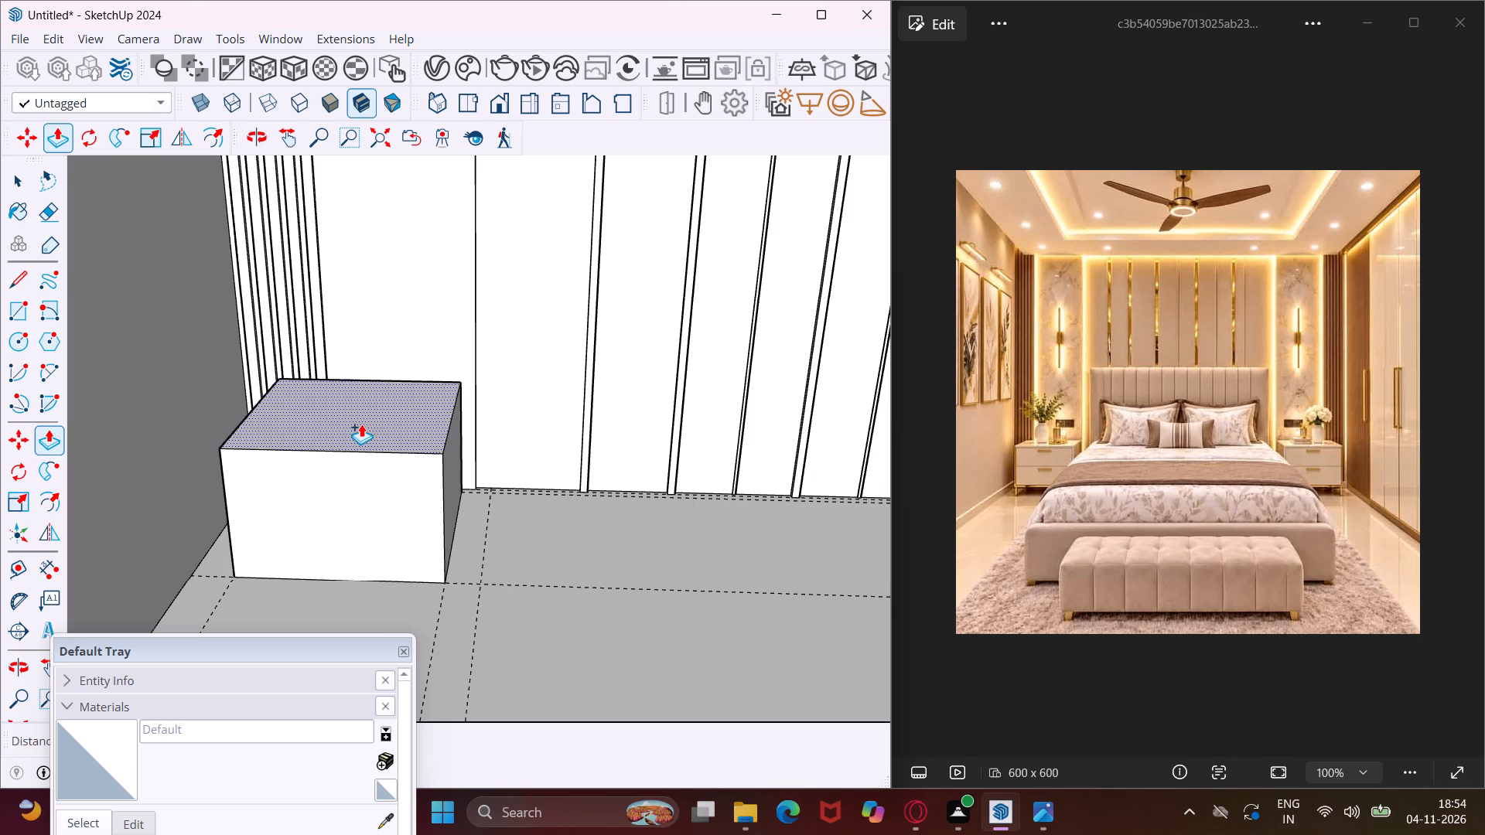
type("2'")
key("Return")
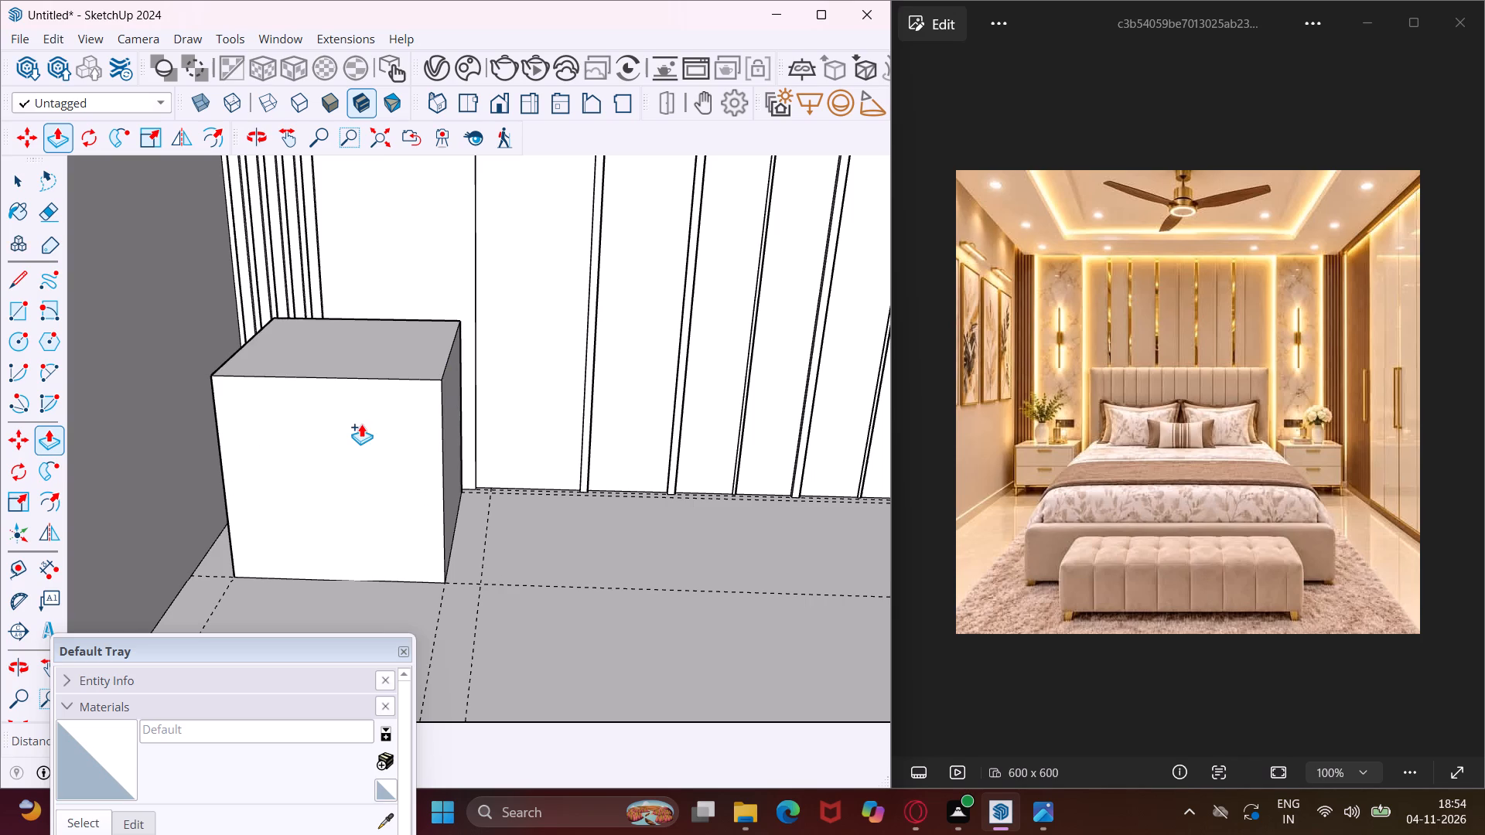
Repeat the 2' Push/Pull on the floor rectangle beside the wardrobe-corner strips to form the second bedside table block.
scroll(308, 413, "down", 7)
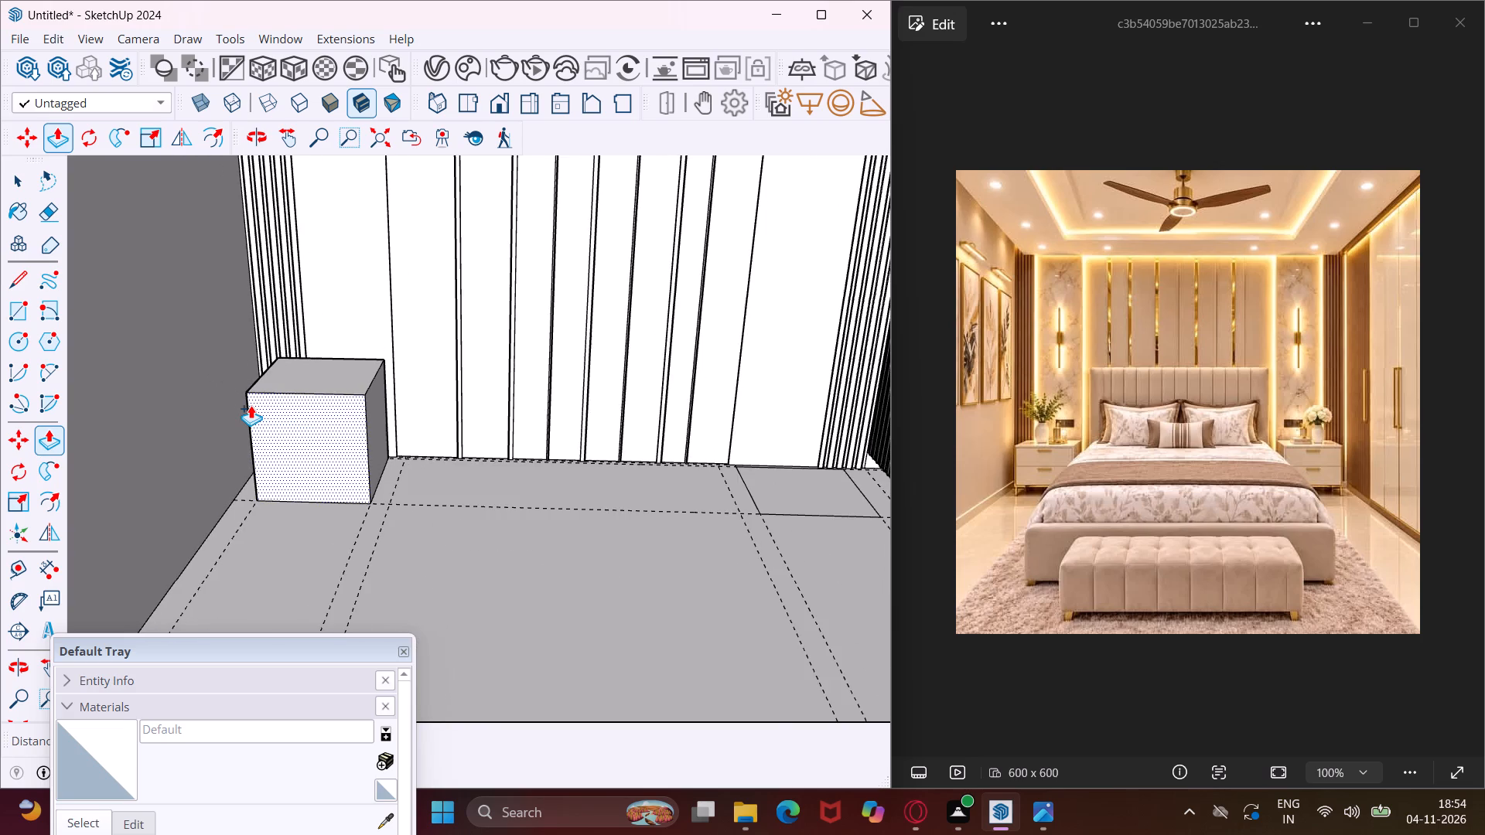
scroll(251, 405, "down", 2)
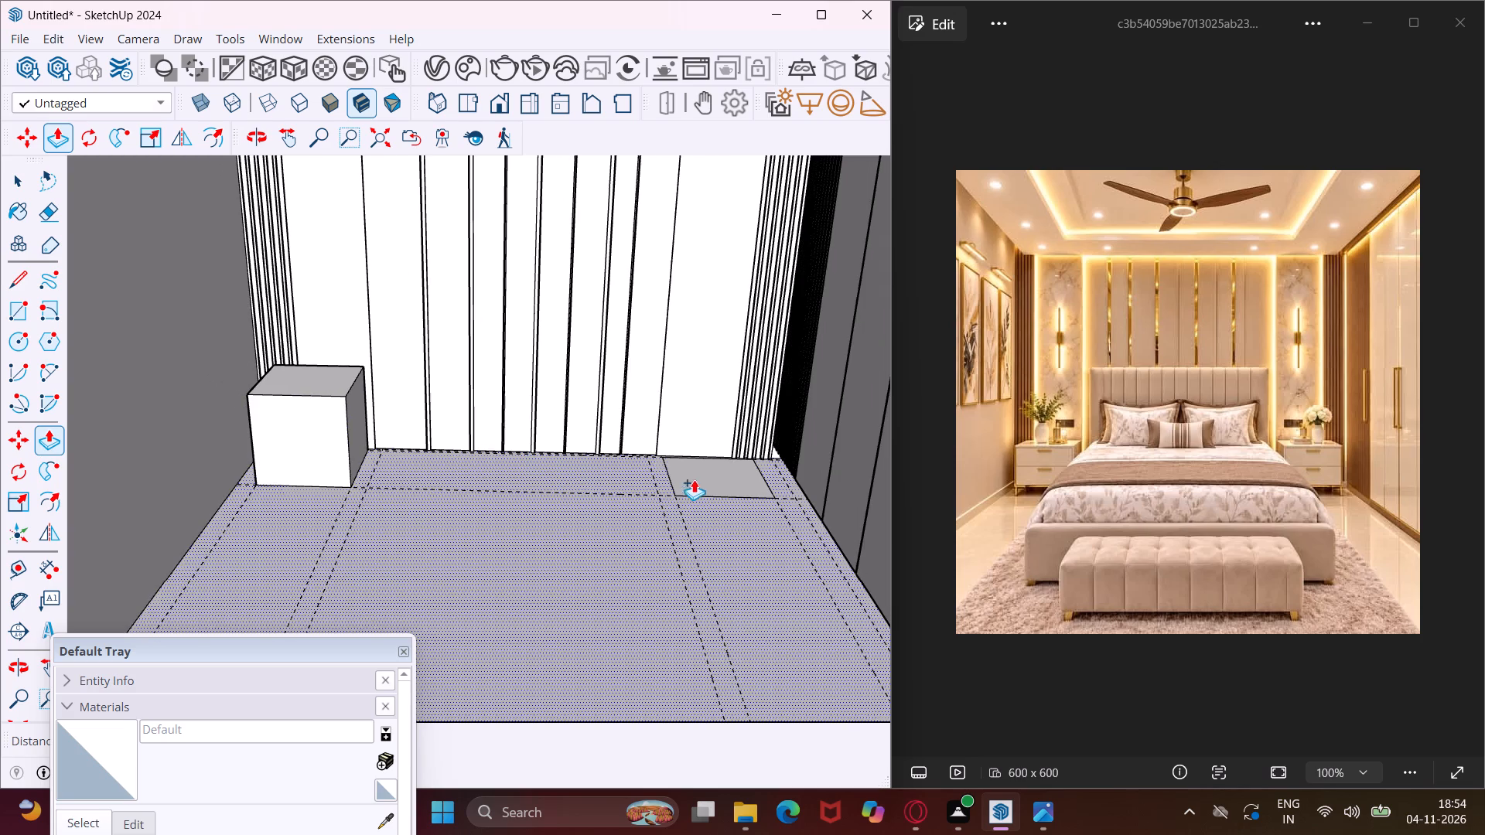
scroll(699, 479, "up", 4)
double_click(699, 479)
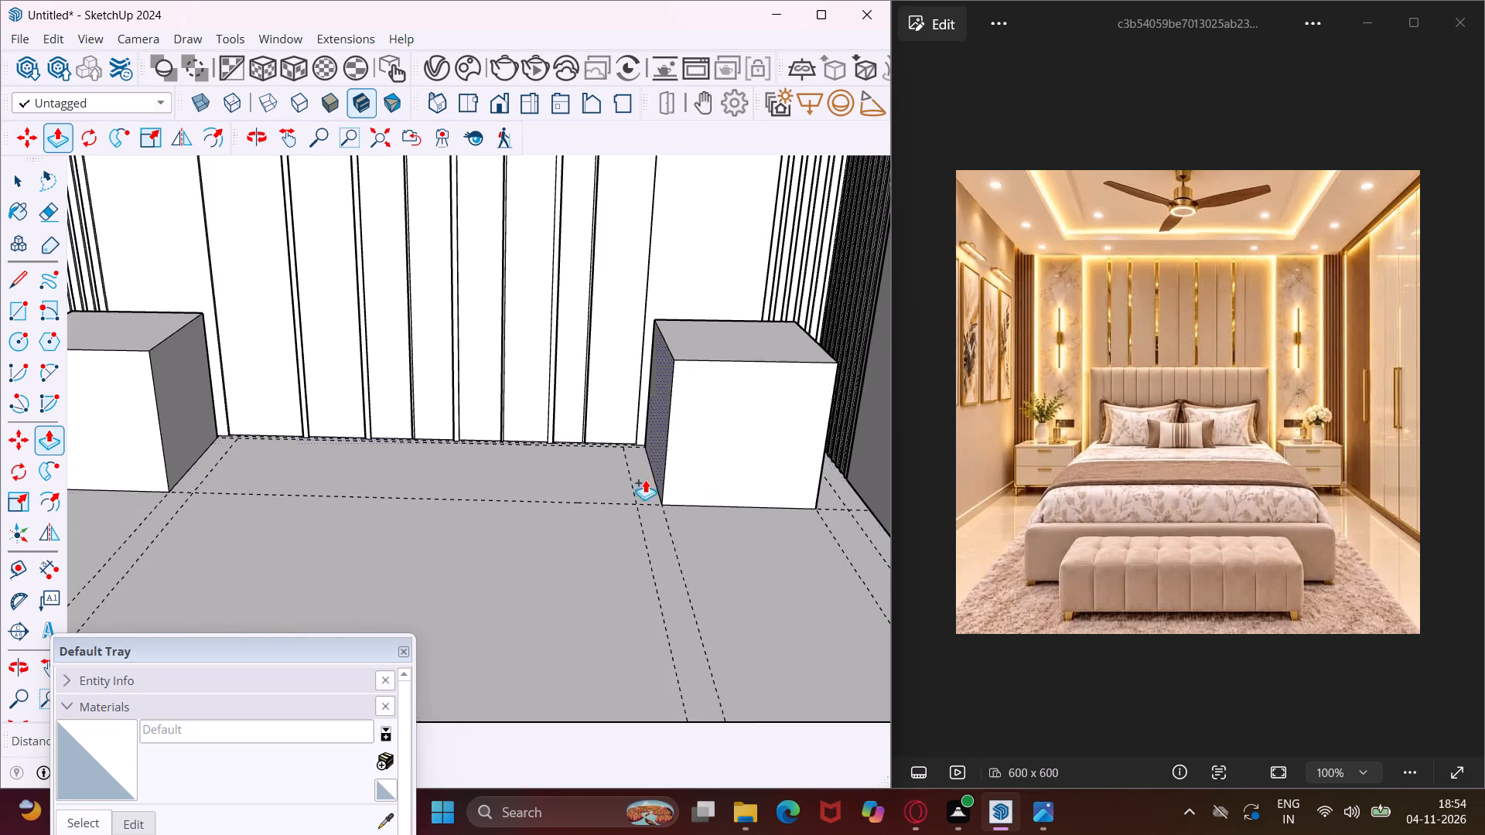
scroll(569, 482, "down", 4)
scroll(442, 473, "down", 2)
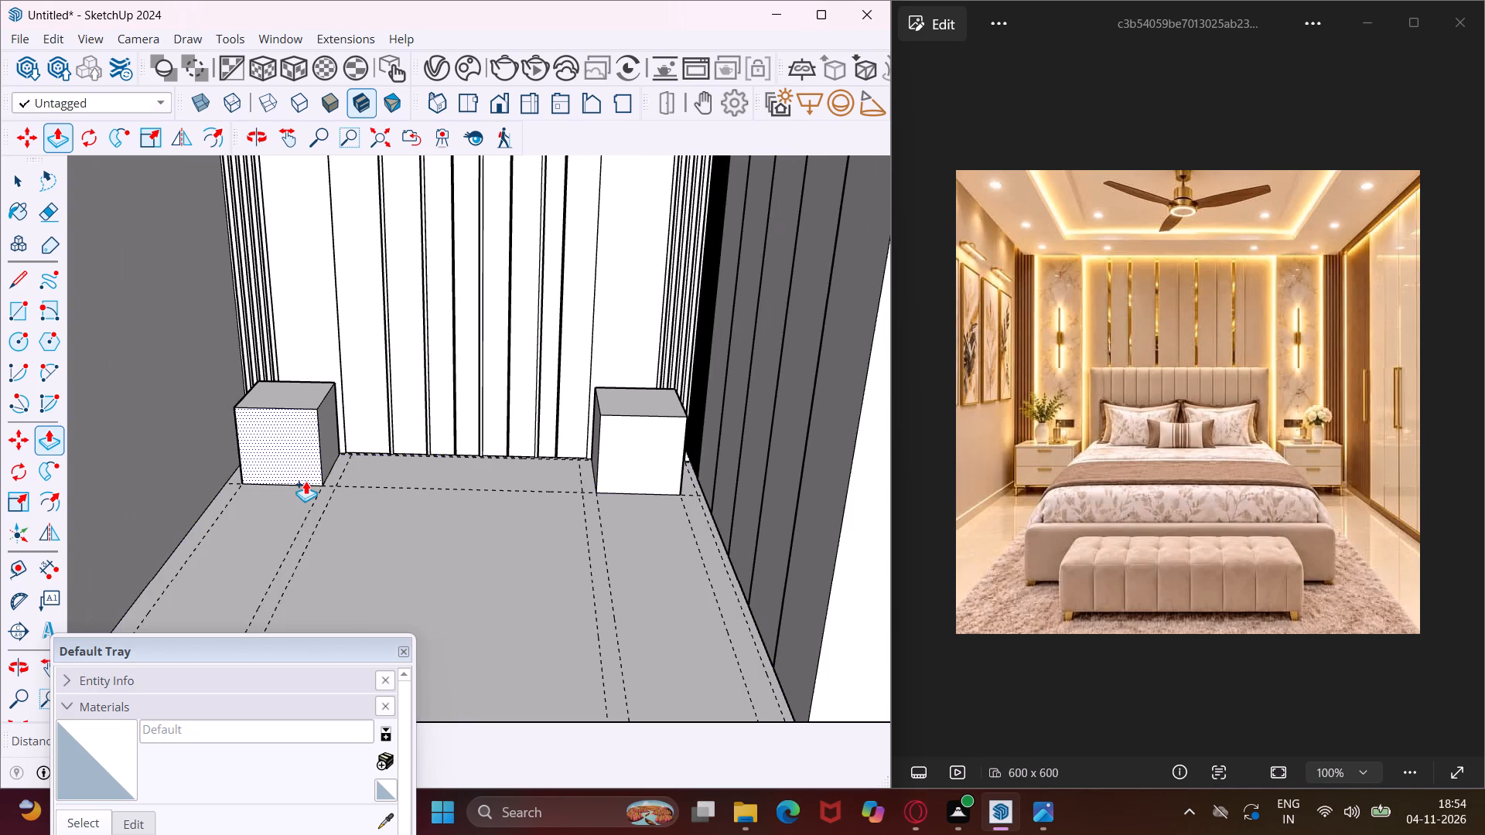
key("Escape")
key("space")
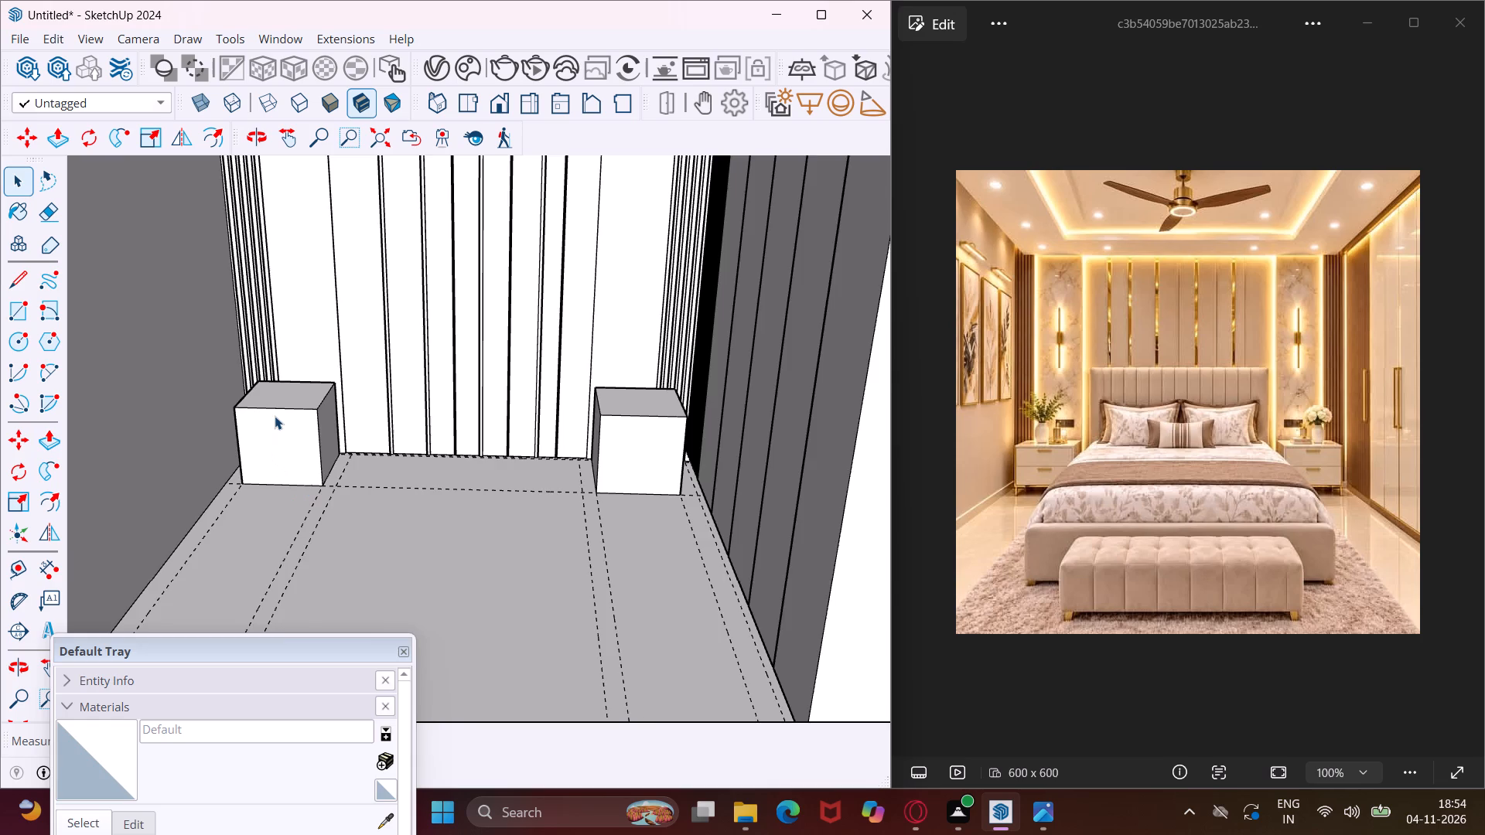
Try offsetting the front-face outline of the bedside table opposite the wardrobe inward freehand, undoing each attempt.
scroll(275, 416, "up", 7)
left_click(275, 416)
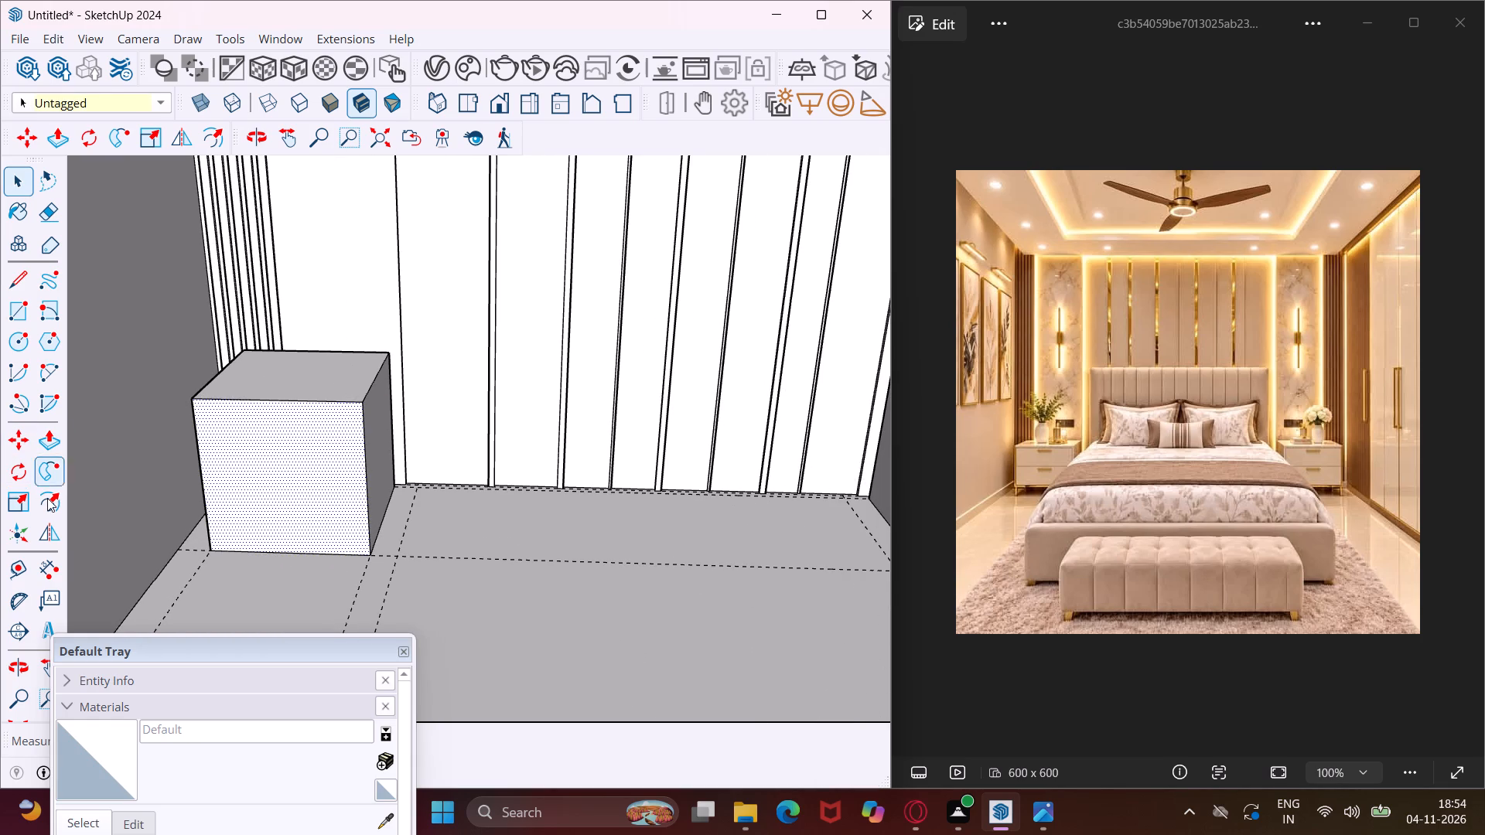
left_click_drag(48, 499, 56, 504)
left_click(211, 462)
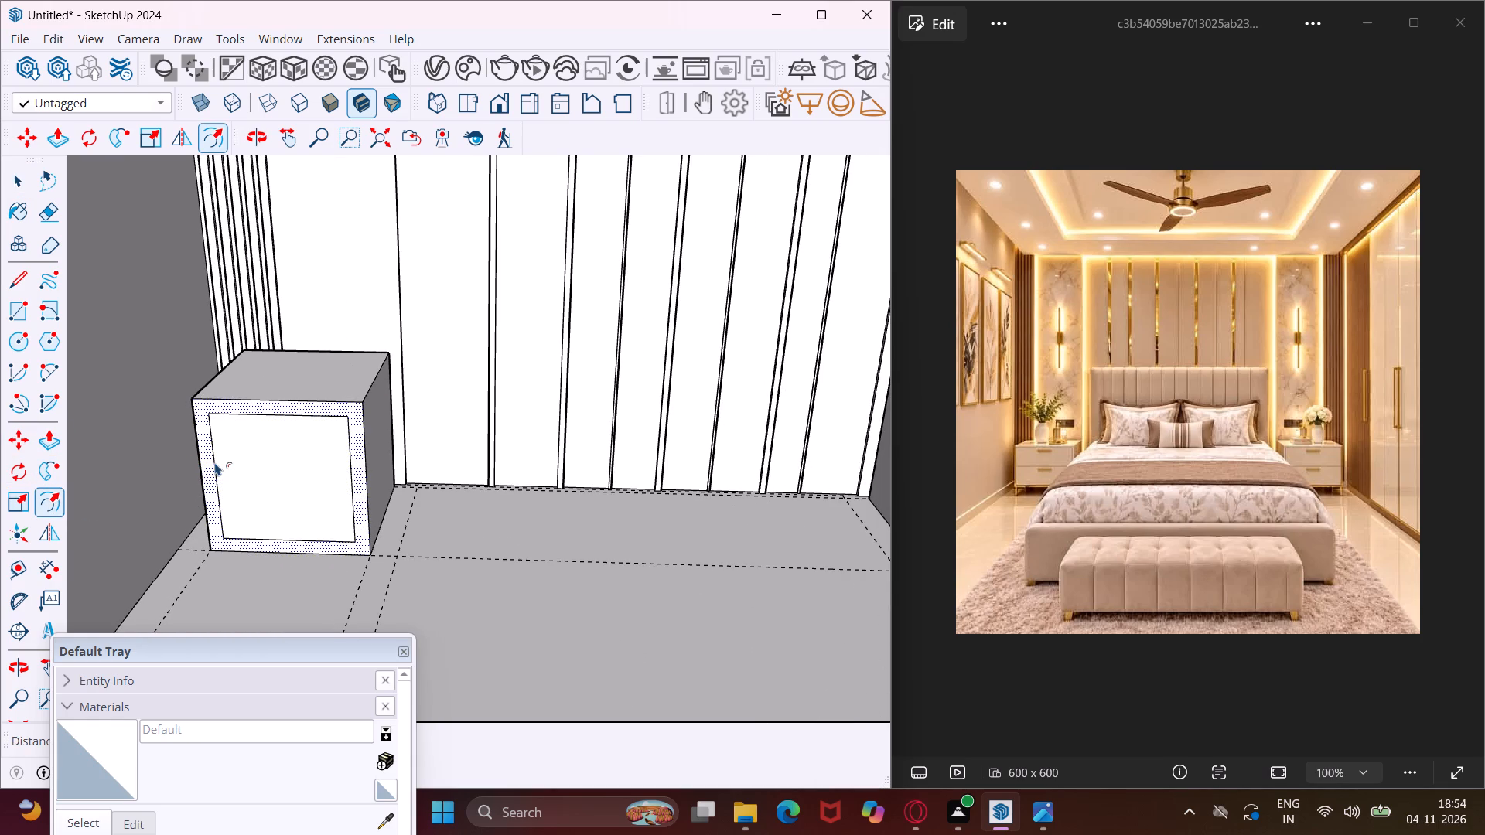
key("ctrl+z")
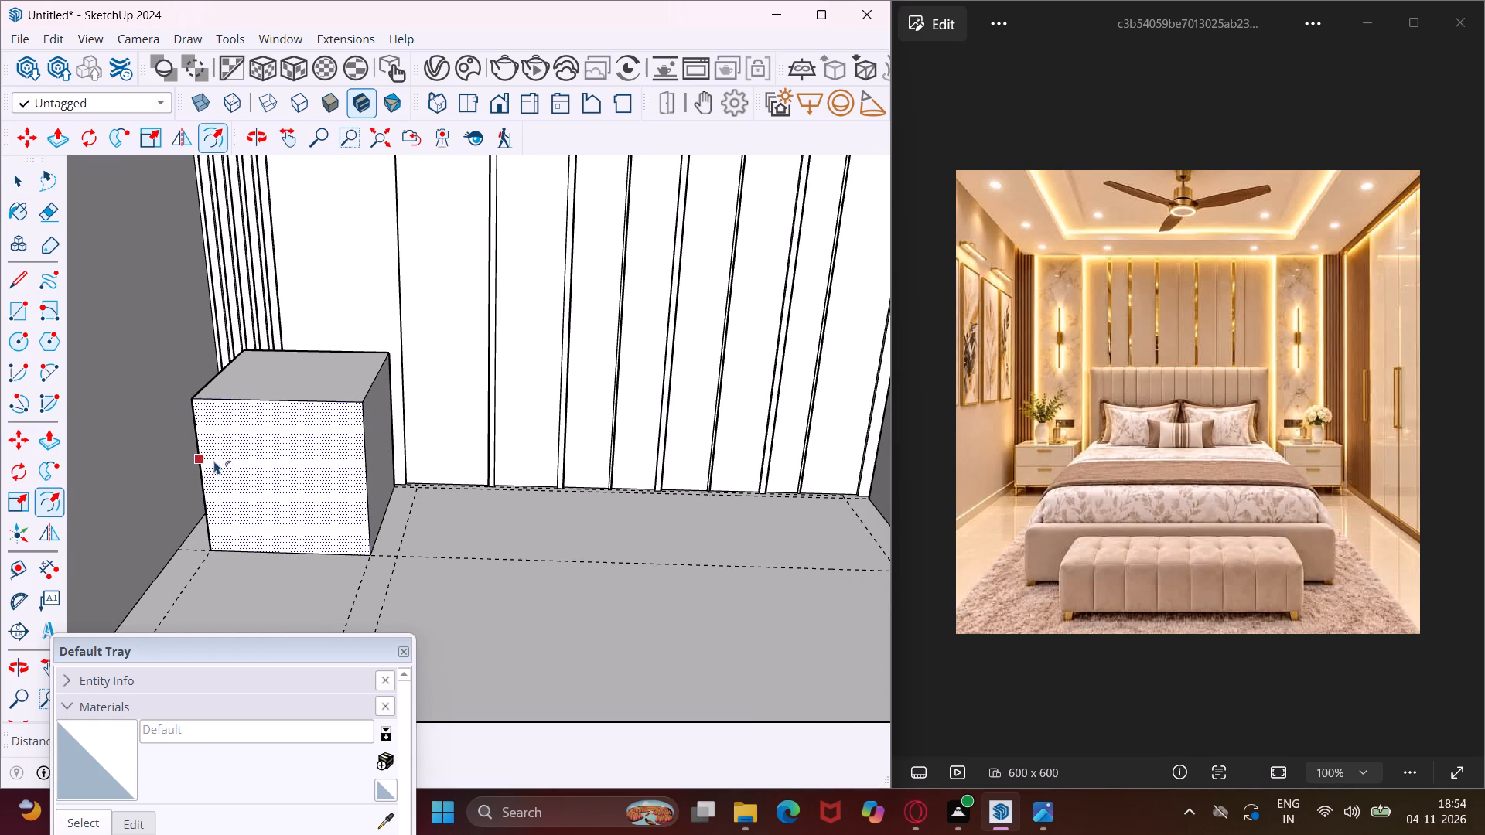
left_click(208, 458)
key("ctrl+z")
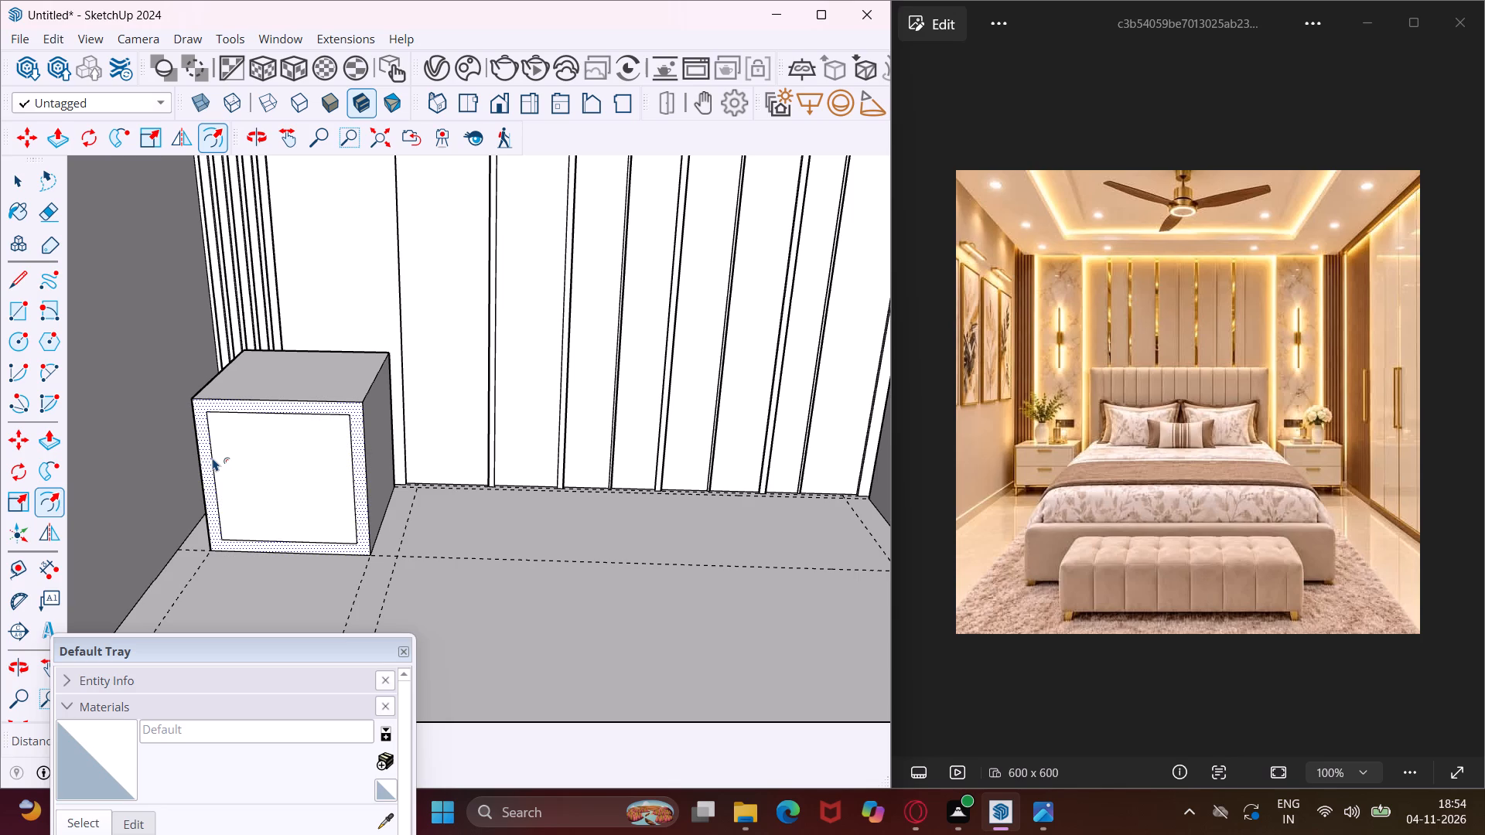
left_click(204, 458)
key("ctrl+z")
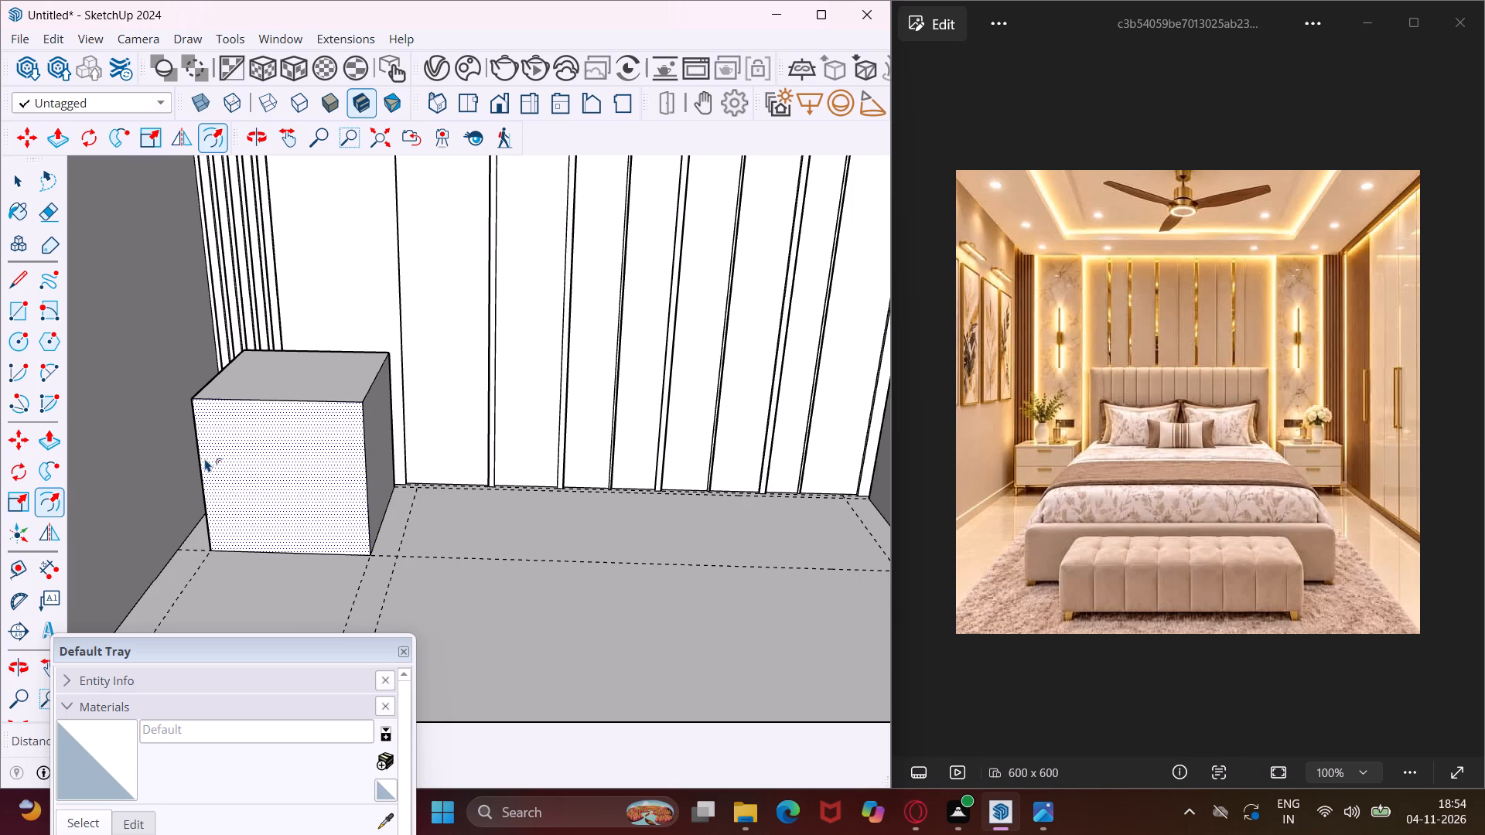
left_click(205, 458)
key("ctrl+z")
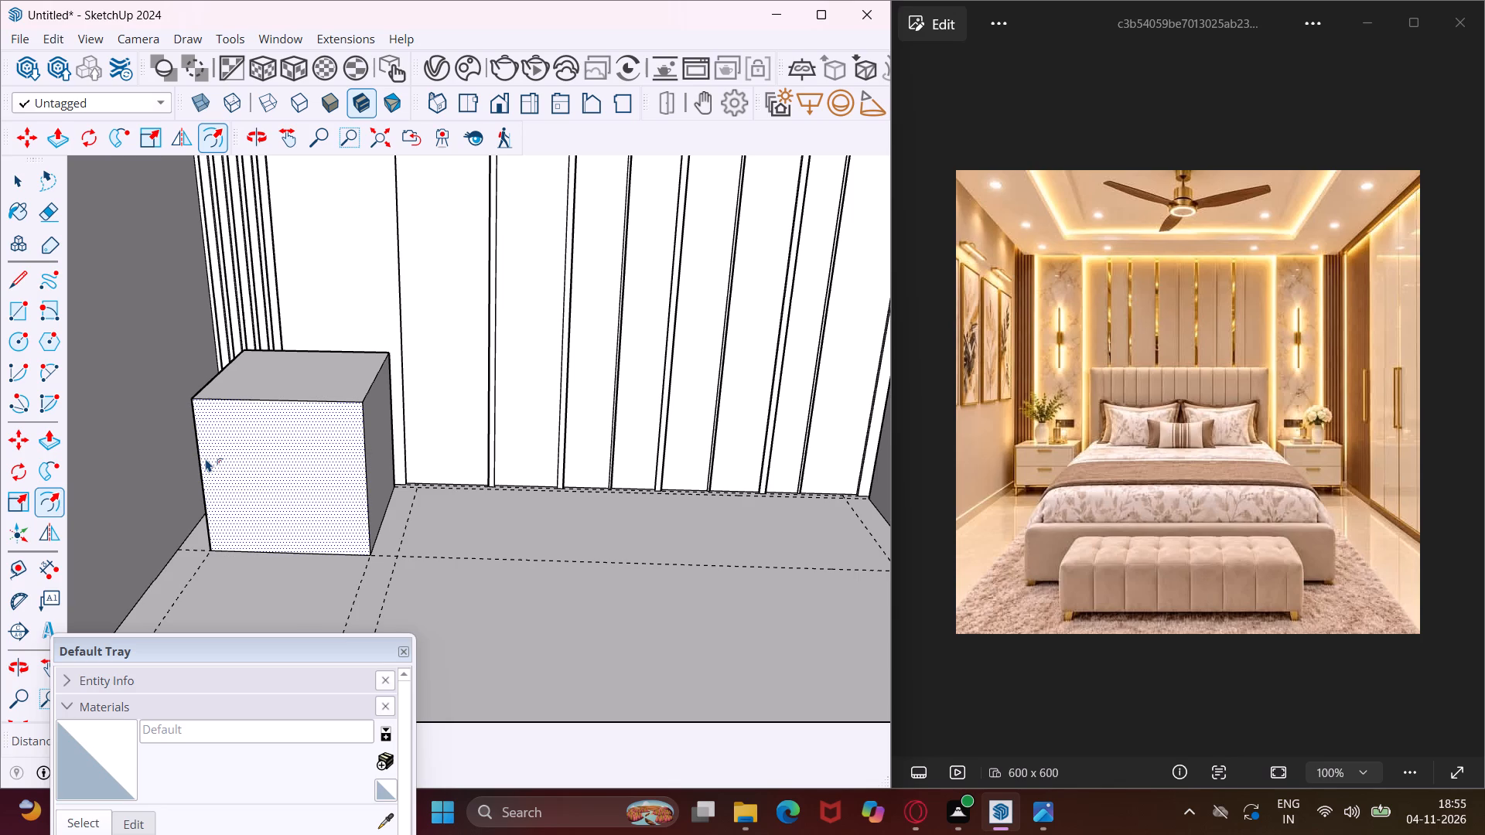
Offset the front-face outline of the bedside table opposite the wardrobe inward by 1".
left_click(196, 452)
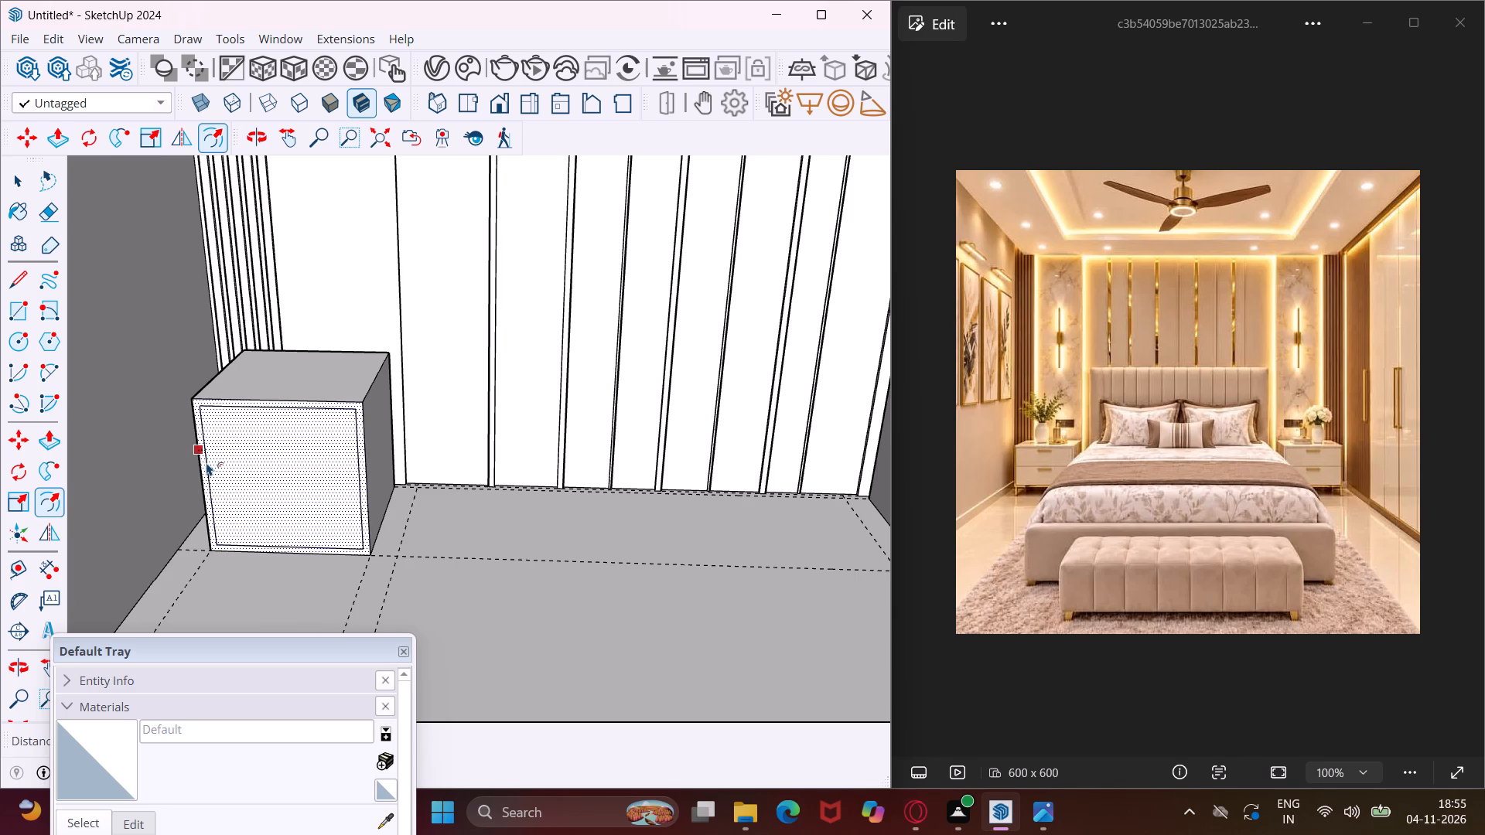
key("1")
key("shift+quotedbl")
key("Return")
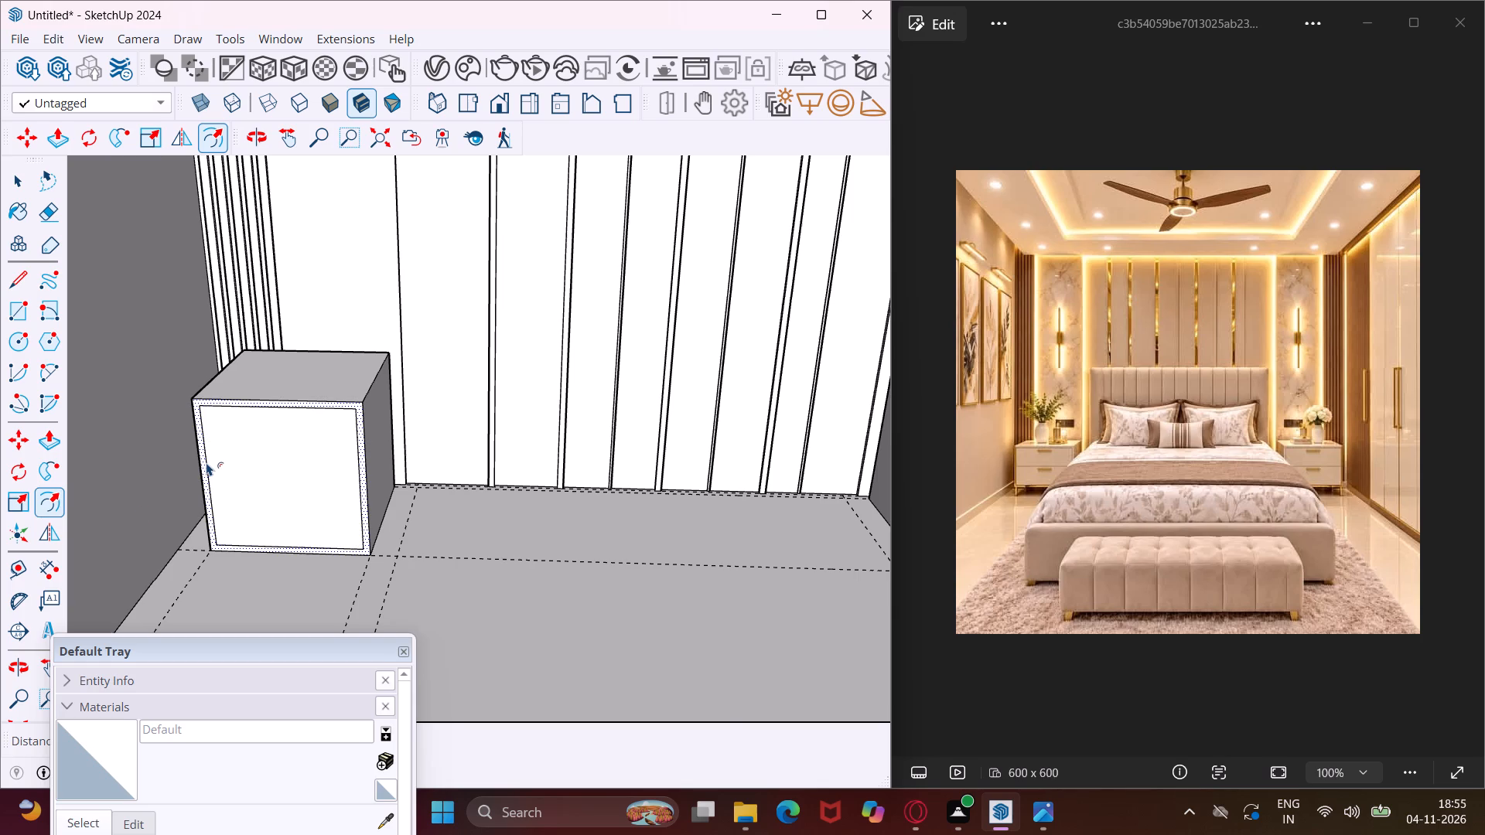
scroll(140, 508, "down", 7)
key("Escape")
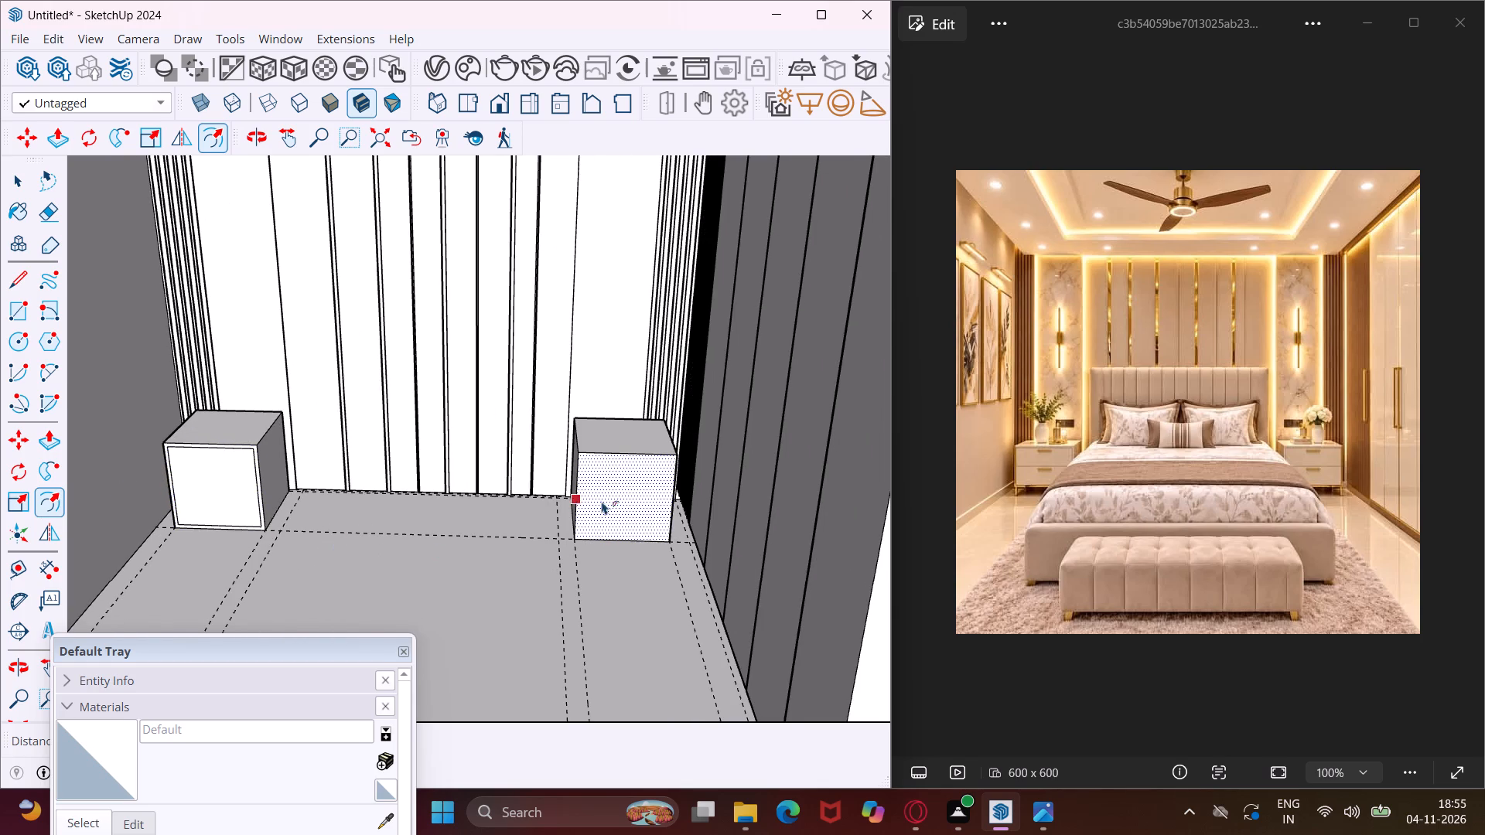
Offset the front-face outline of the wardrobe-side bedside table inward by 1".
scroll(598, 495, "up", 6)
left_click(592, 452)
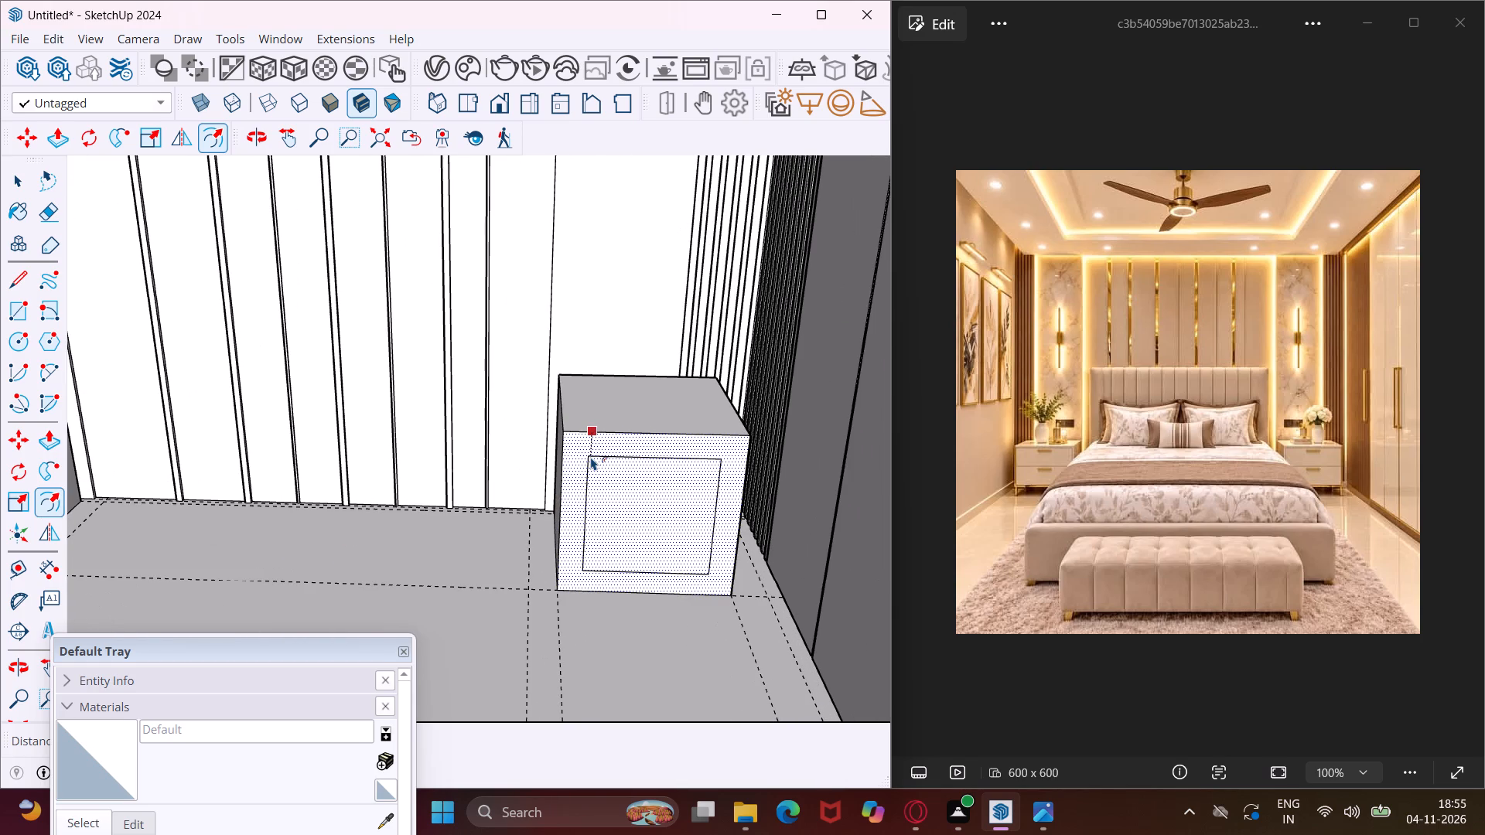
type("1\"")
key("Return")
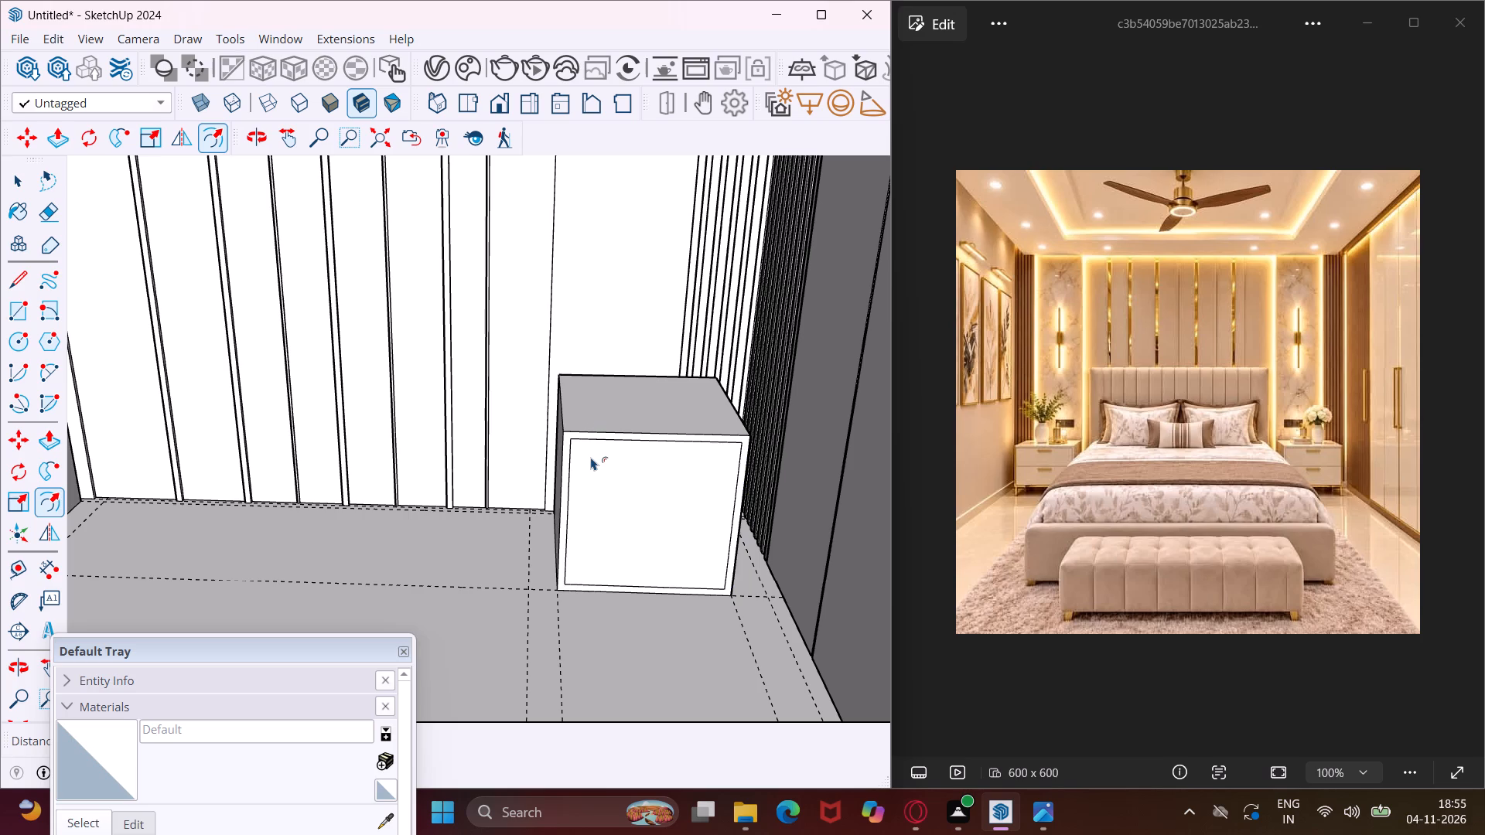
scroll(591, 457, "down", 7)
key("Escape")
key("space")
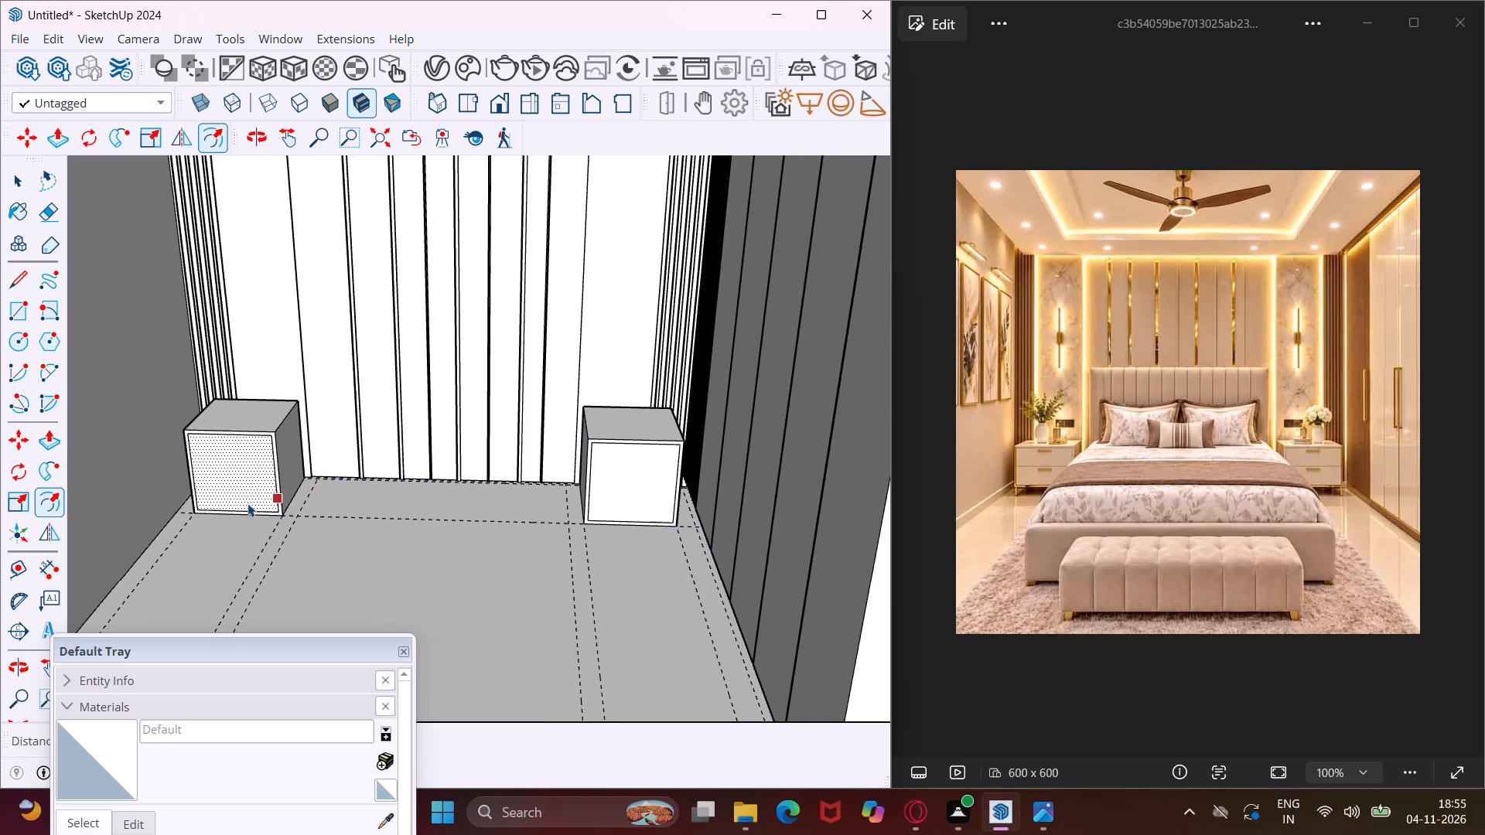
Move the inset panel's bottom edge straight up on the bedside table opposite the wardrobe, leaving a taller base band.
scroll(241, 505, "up", 20)
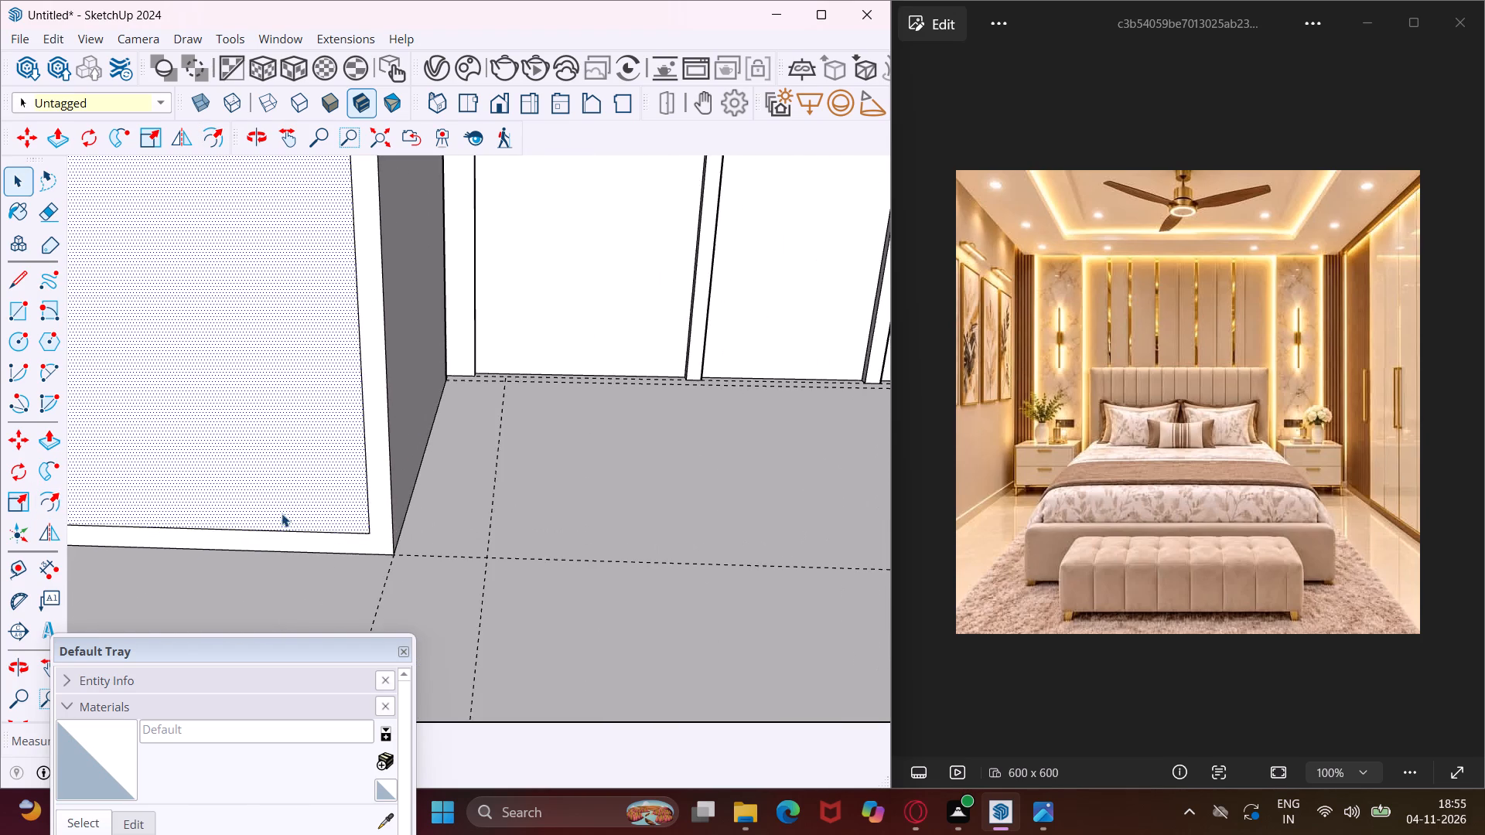
scroll(282, 513, "up", 2)
left_click(406, 543)
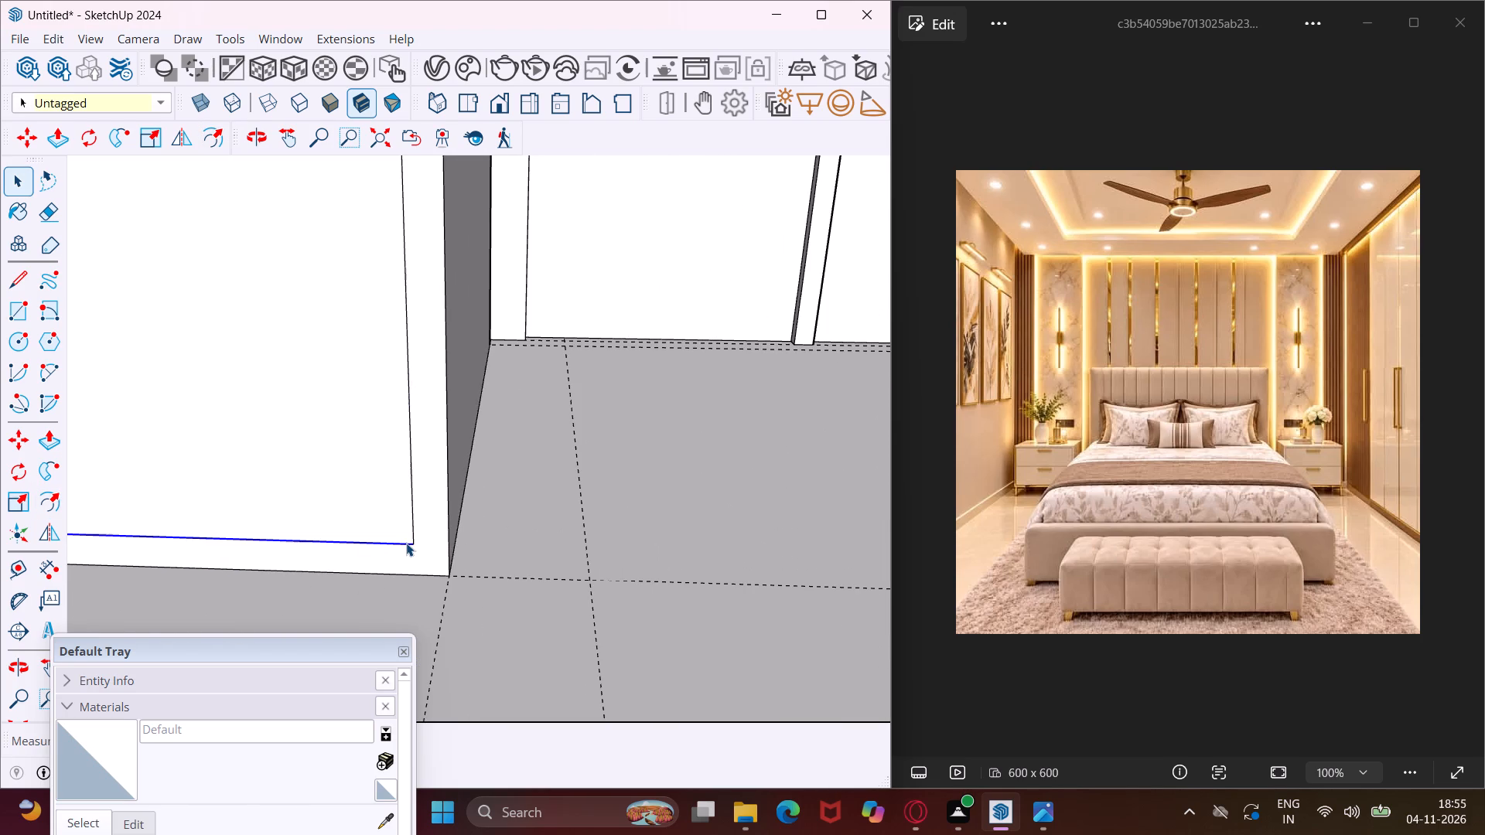
key("m")
left_click(410, 542)
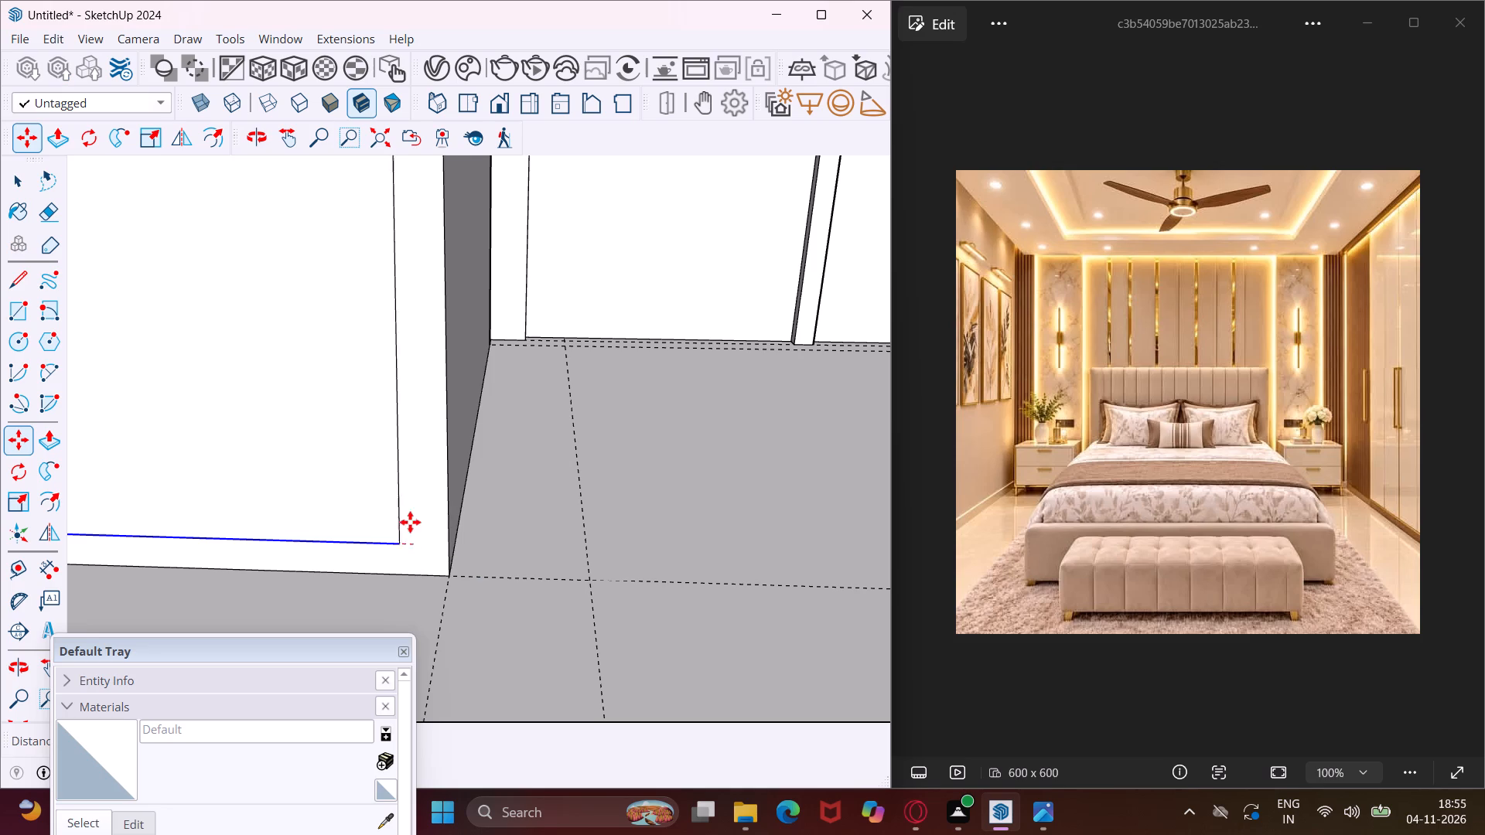
left_click(411, 457)
scroll(348, 489, "down", 6)
scroll(302, 436, "down", 5)
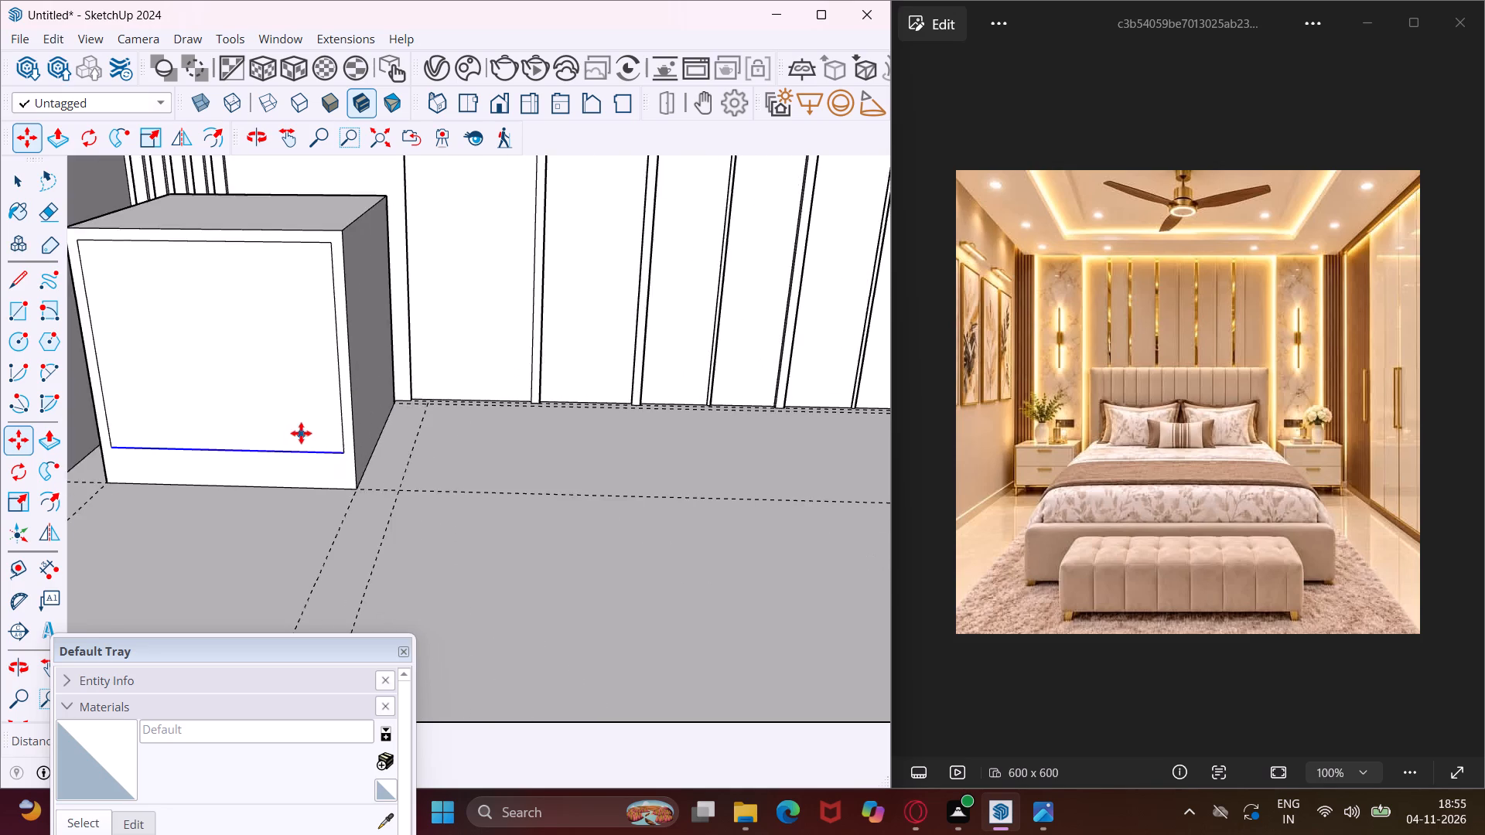
scroll(301, 433, "down", 14)
key("Escape")
key("space")
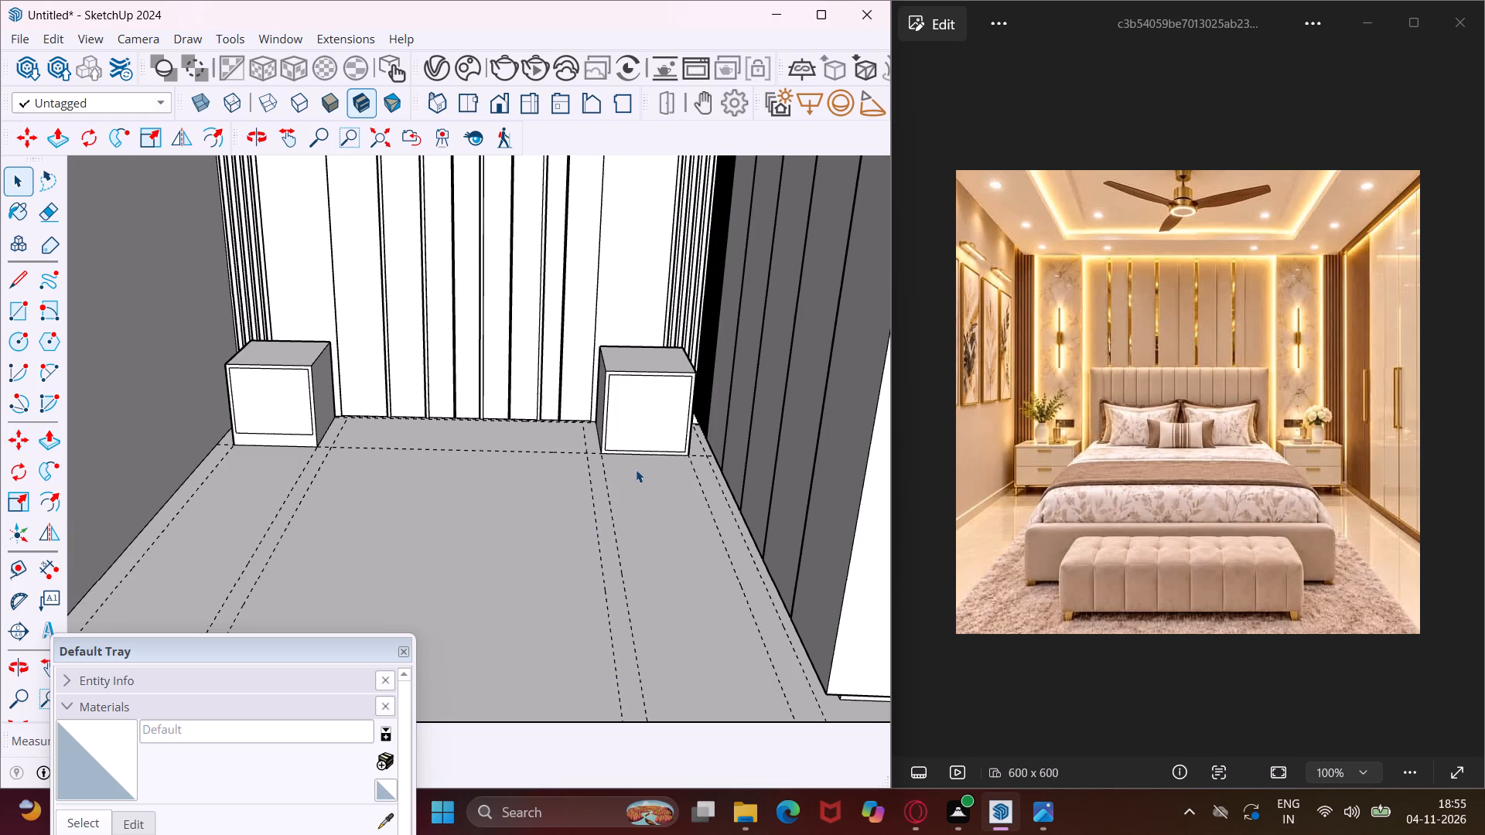
Move the inset panel's bottom edge straight up on the wardrobe-side bedside table to leave a similar base band.
scroll(627, 447, "up", 15)
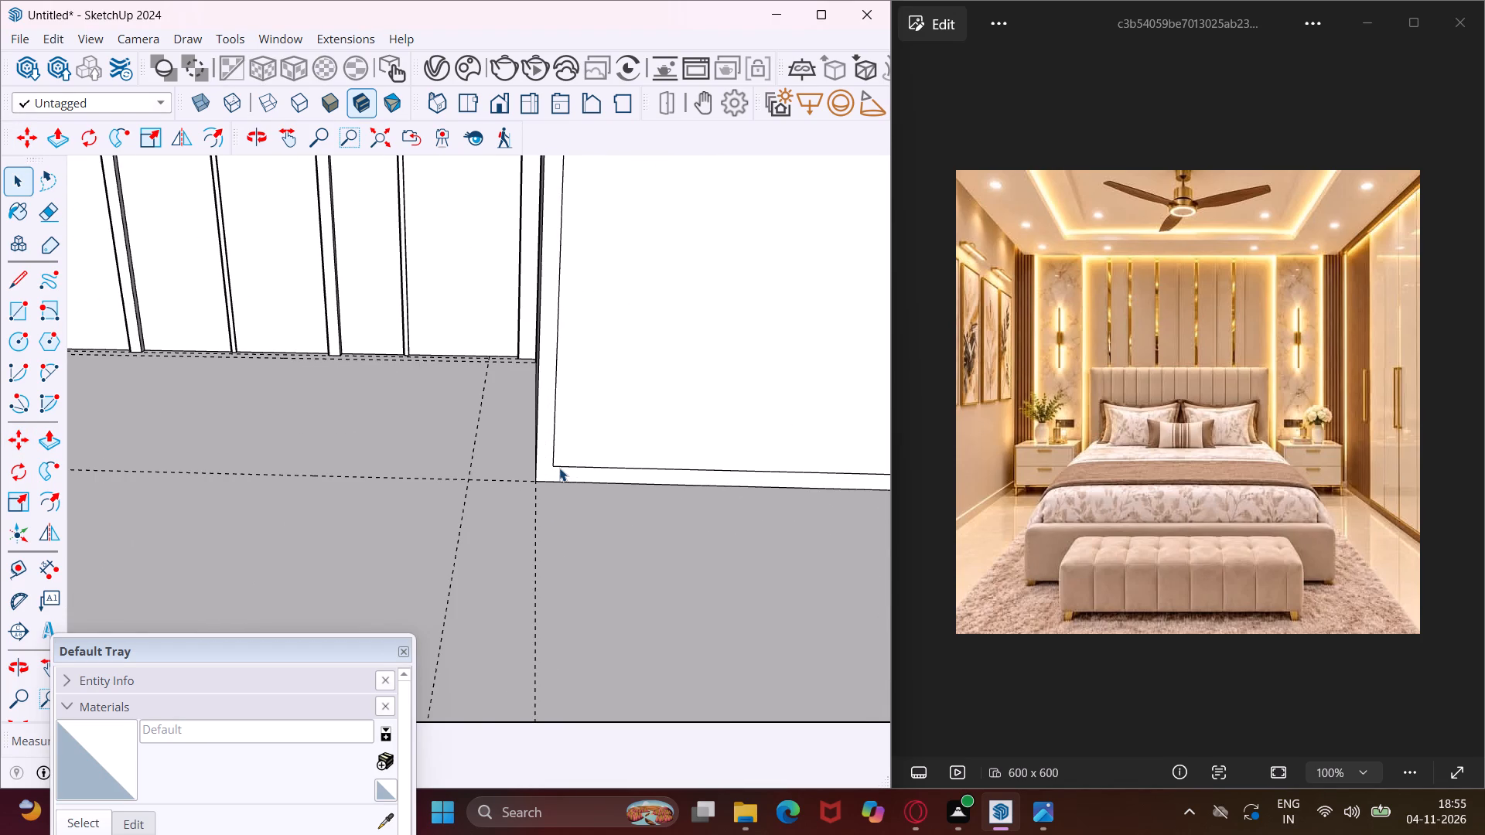
left_click(559, 468)
key("m")
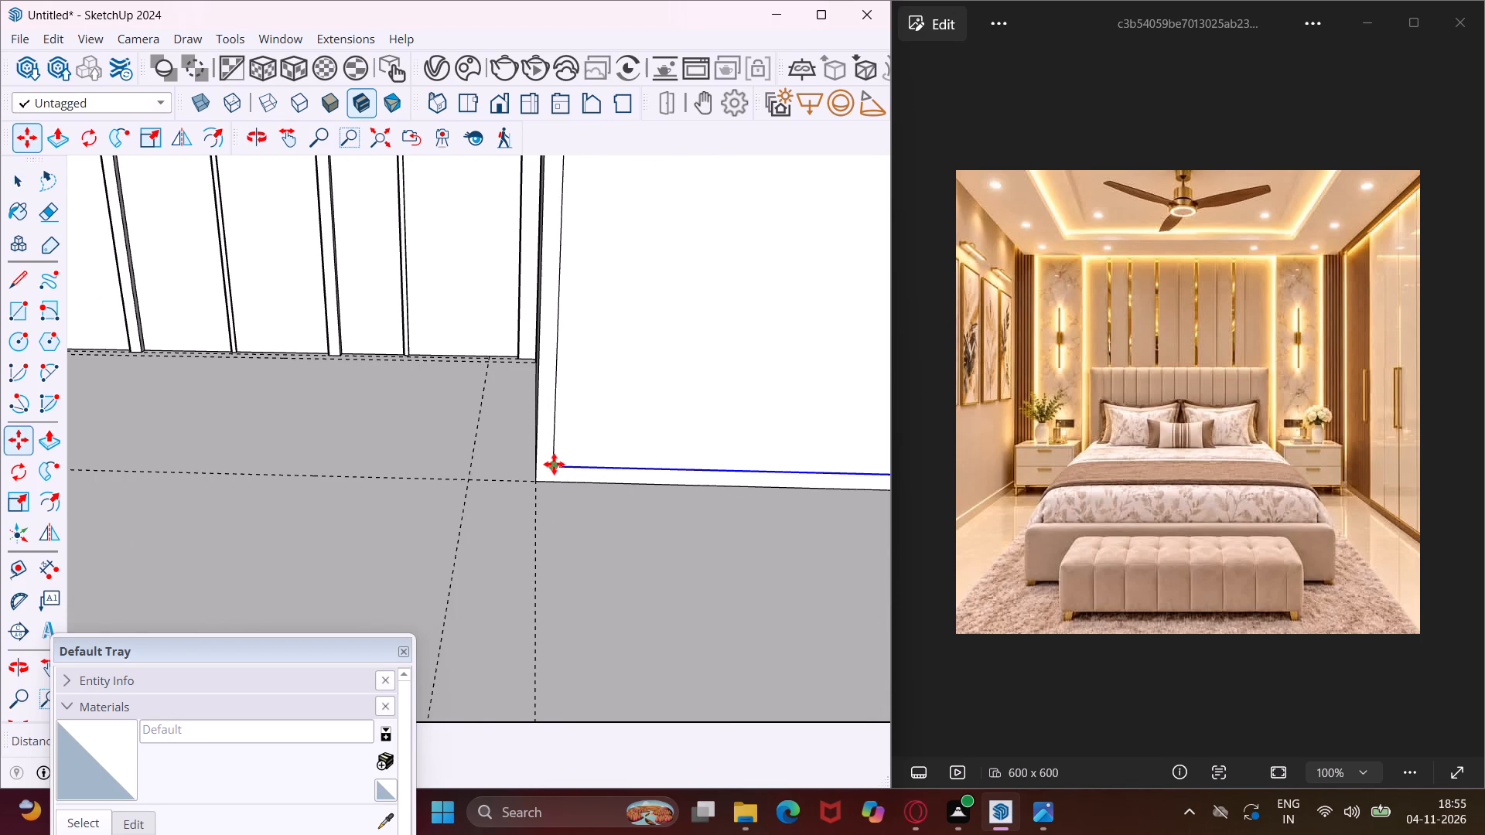
left_click(554, 464)
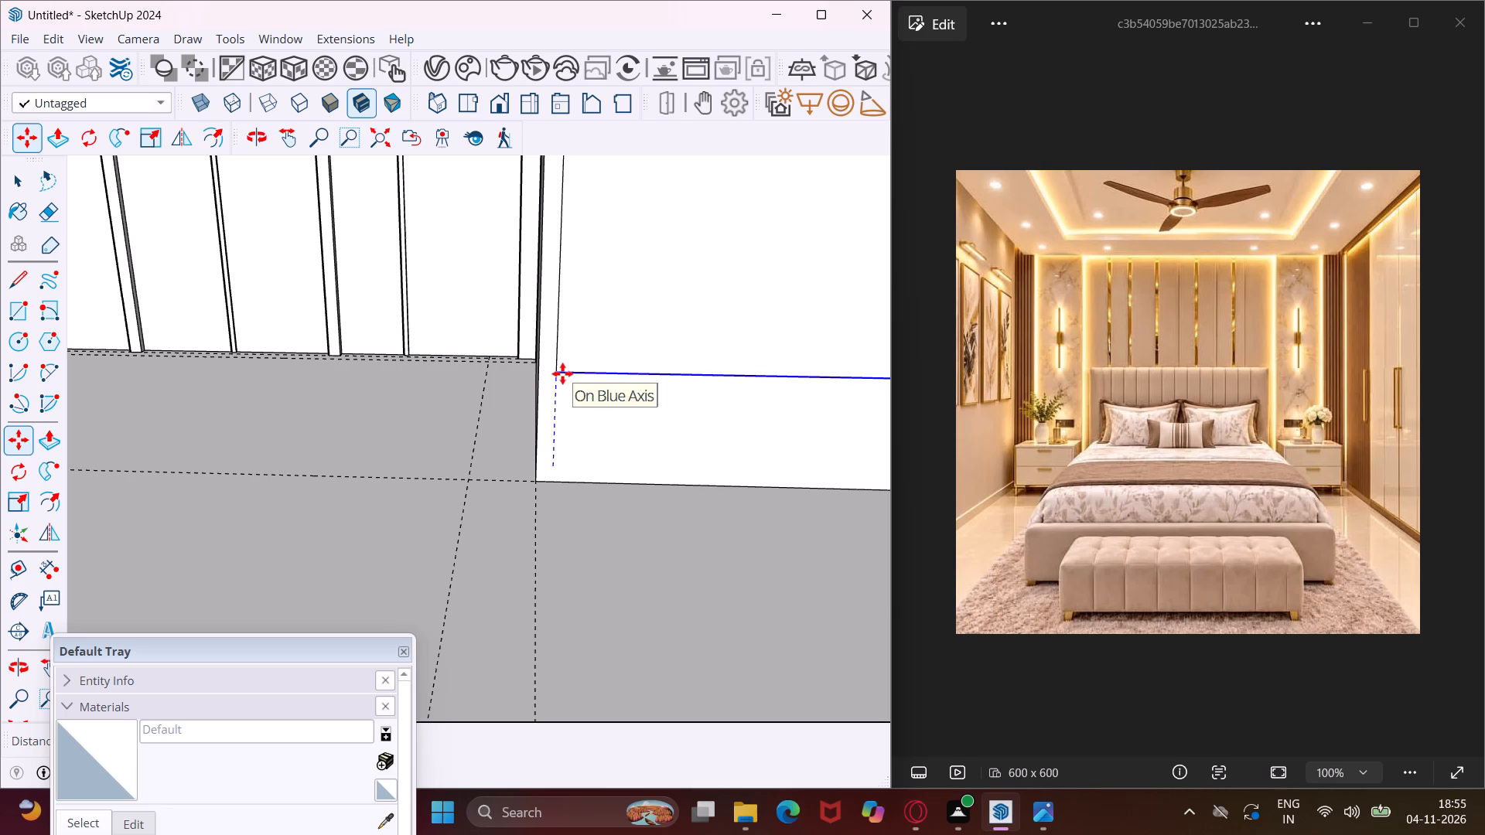
left_click(562, 373)
scroll(582, 383, "down", 11)
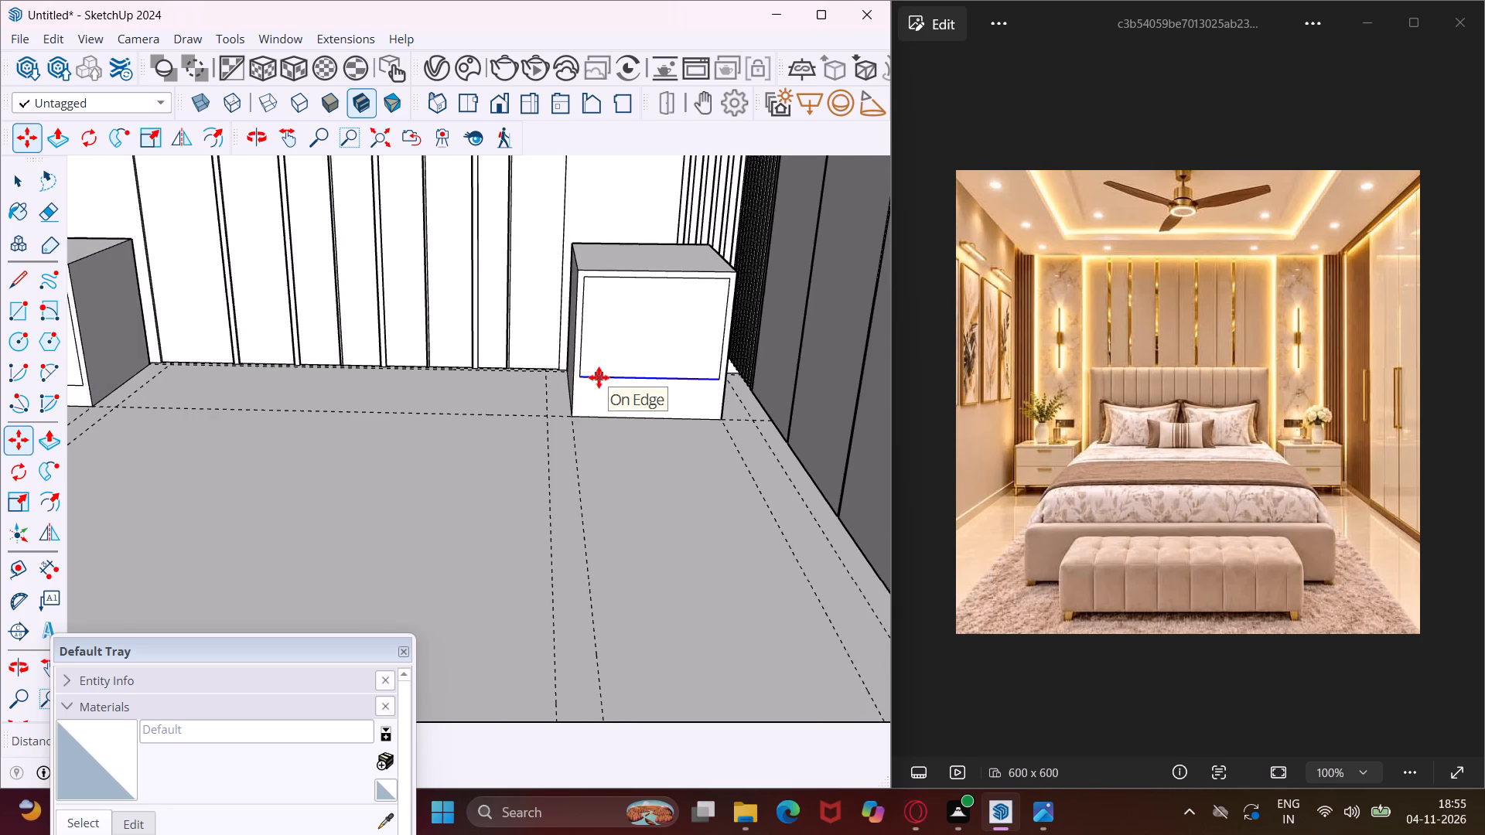
scroll(599, 377, "down", 7)
key("Escape")
key("space")
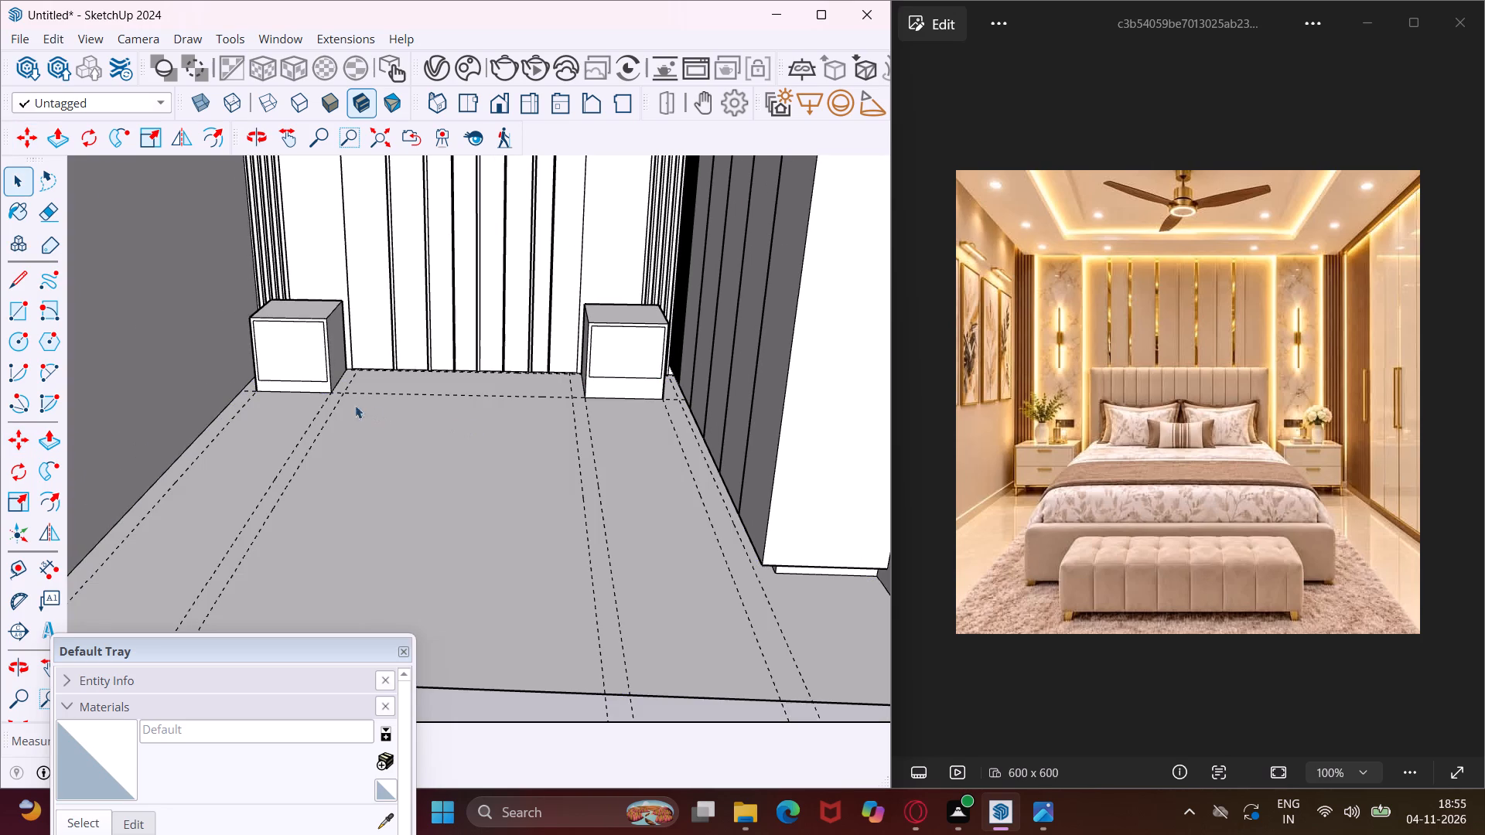
Lower the inset panel's bottom edge slightly along the blue axis on the wardrobe-side bedside table.
scroll(302, 382, "up", 7)
scroll(275, 394, "down", 5)
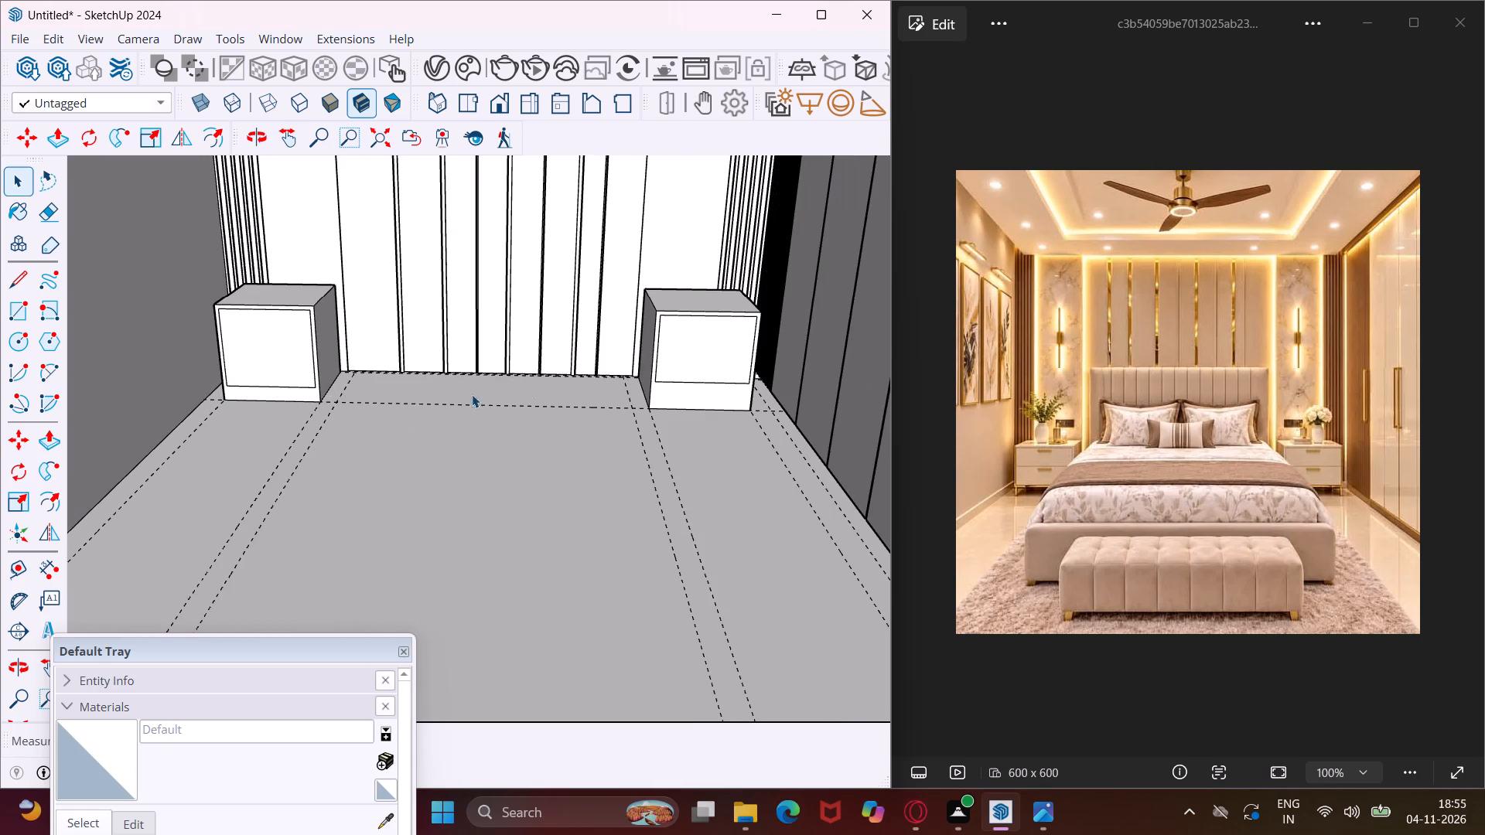
scroll(730, 387, "up", 17)
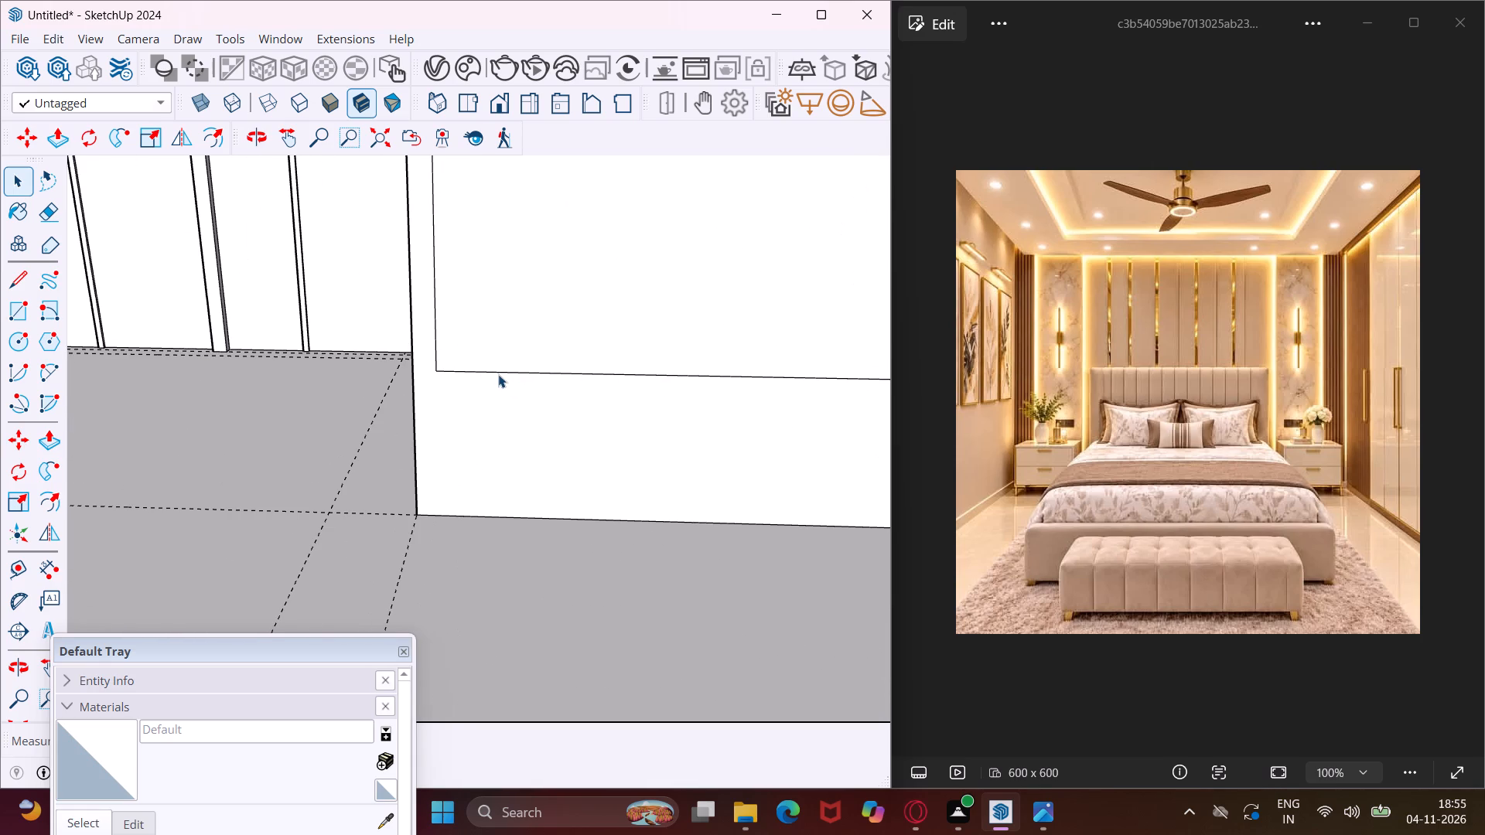
left_click(494, 373)
key("m")
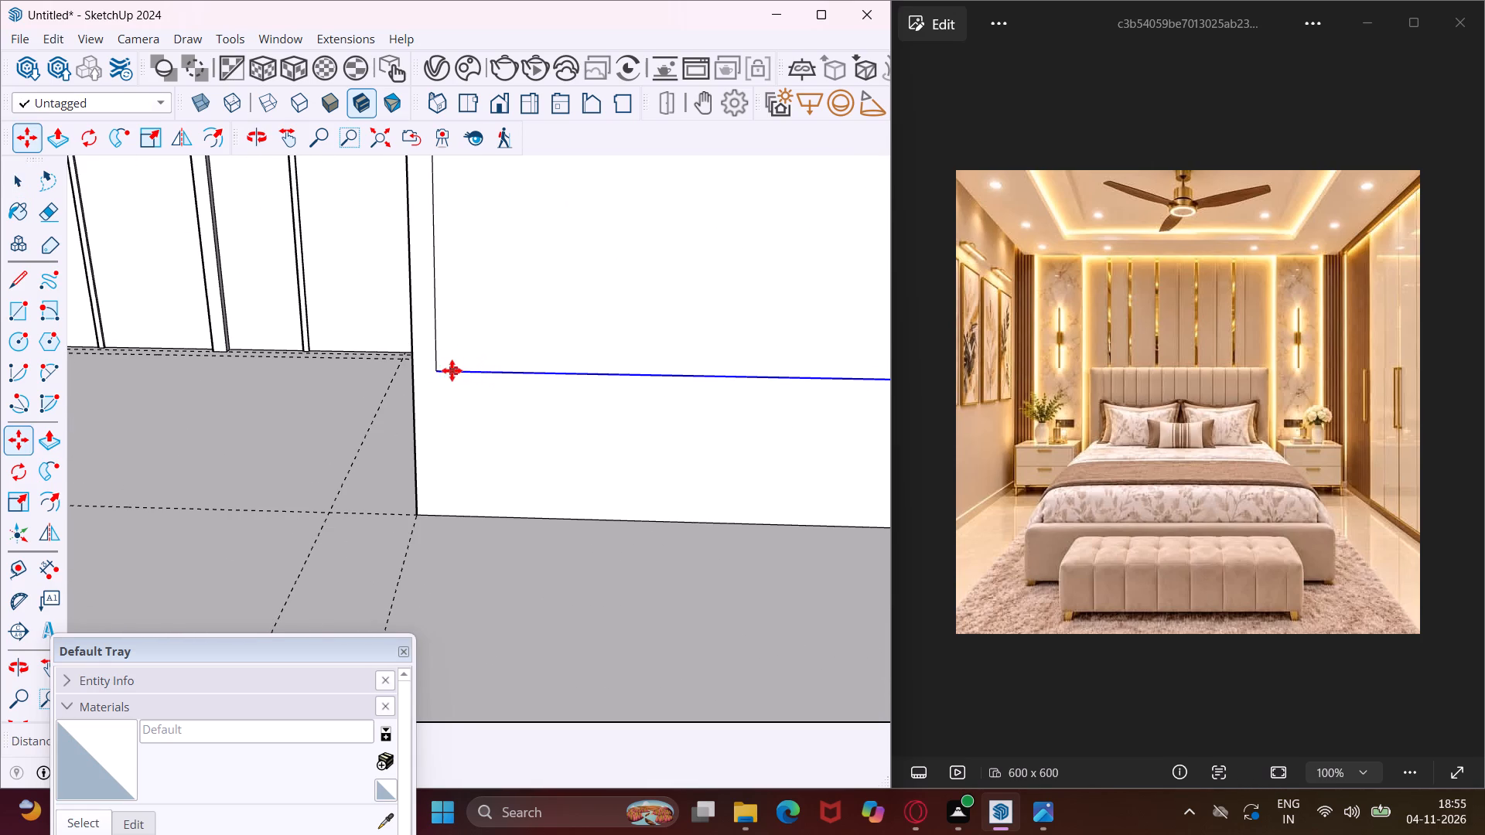
left_click(438, 373)
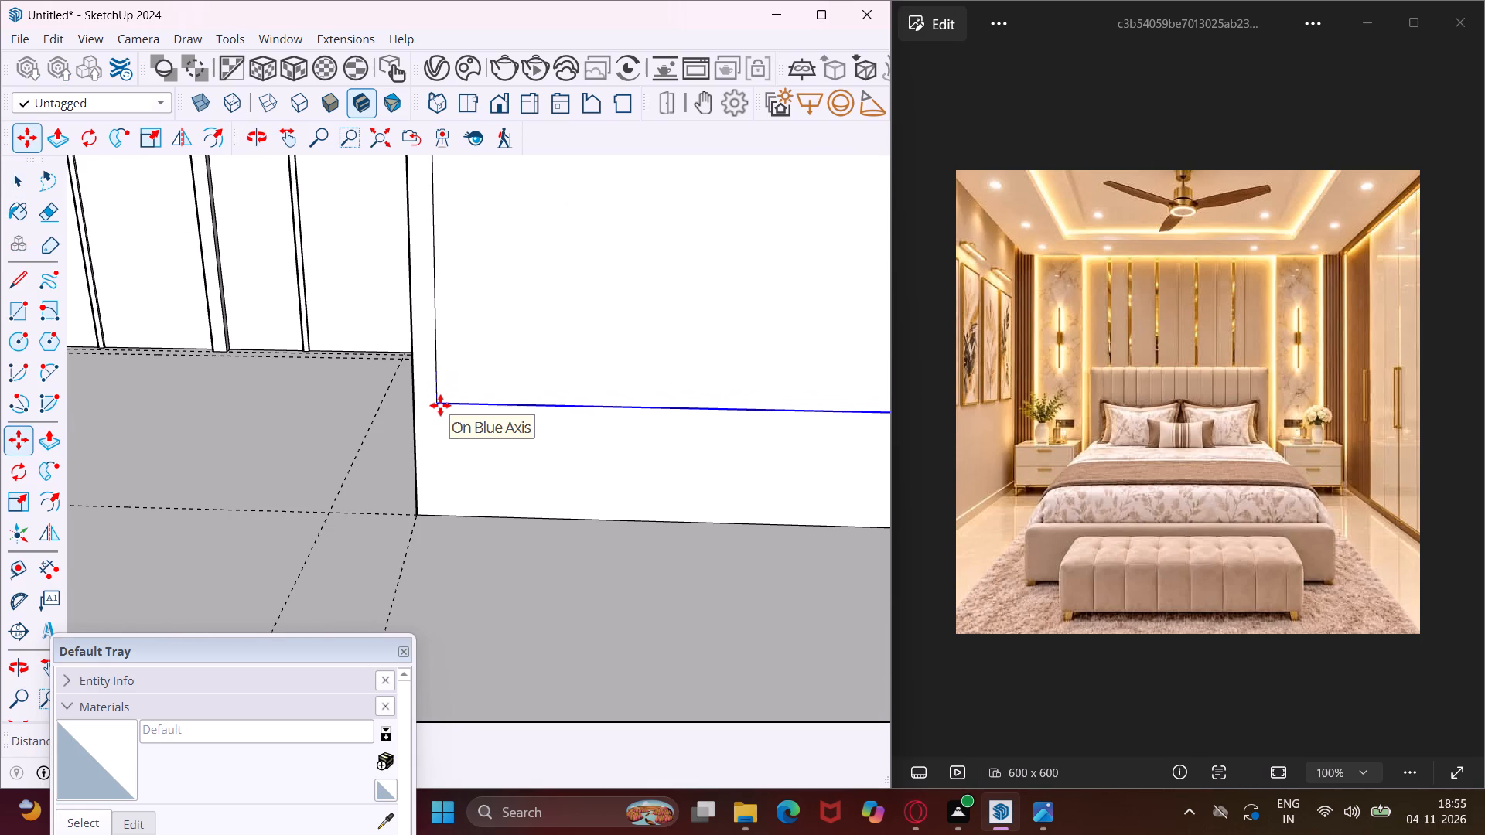
left_click(440, 405)
scroll(461, 366, "down", 13)
key("Escape")
key("space")
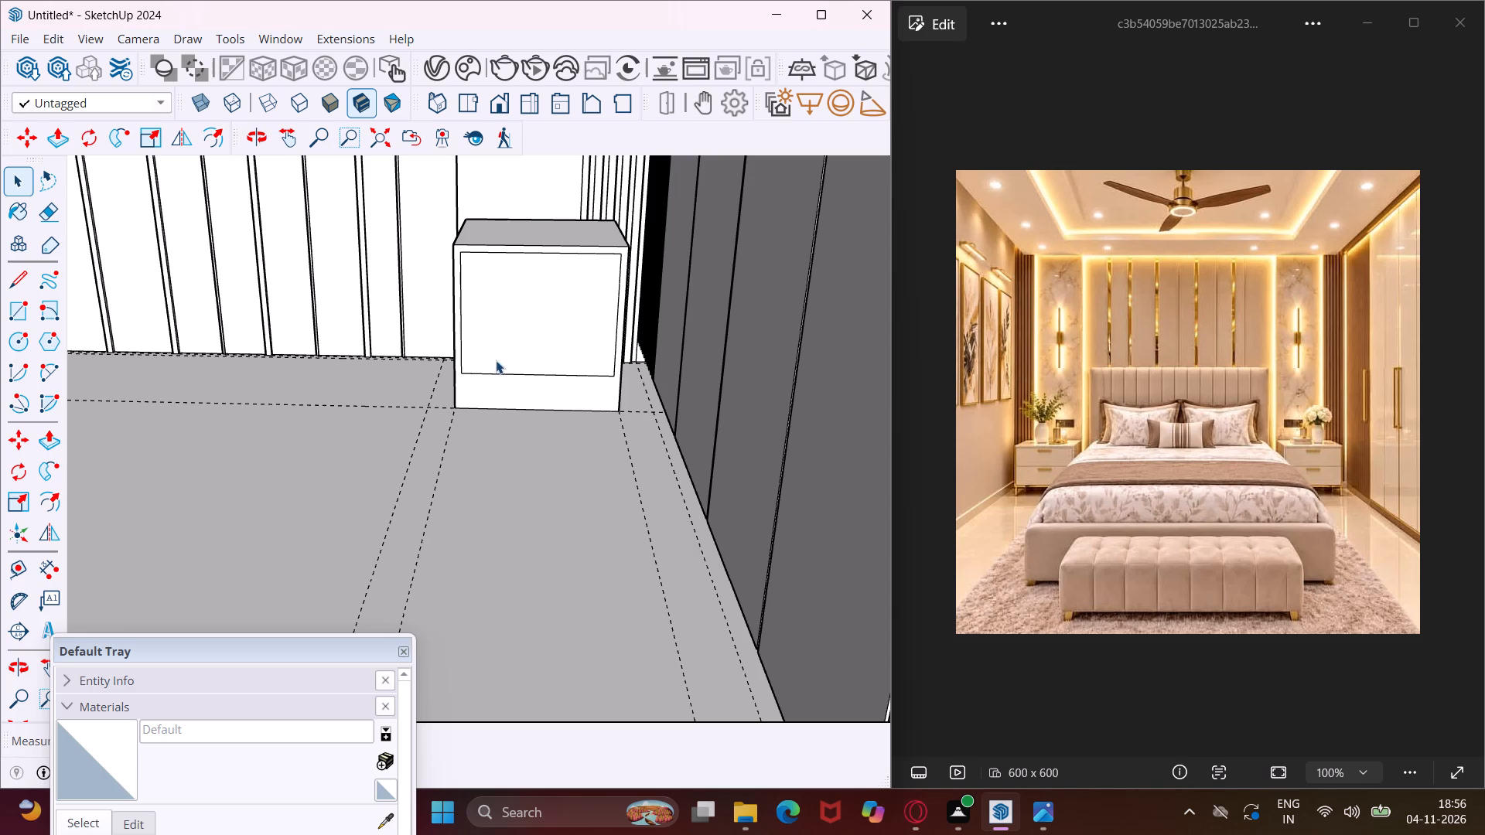
Draw a horizontal line across the wardrobe-side bedside table's front, just below the inset panel, marking the top of the base band.
left_click(26, 277)
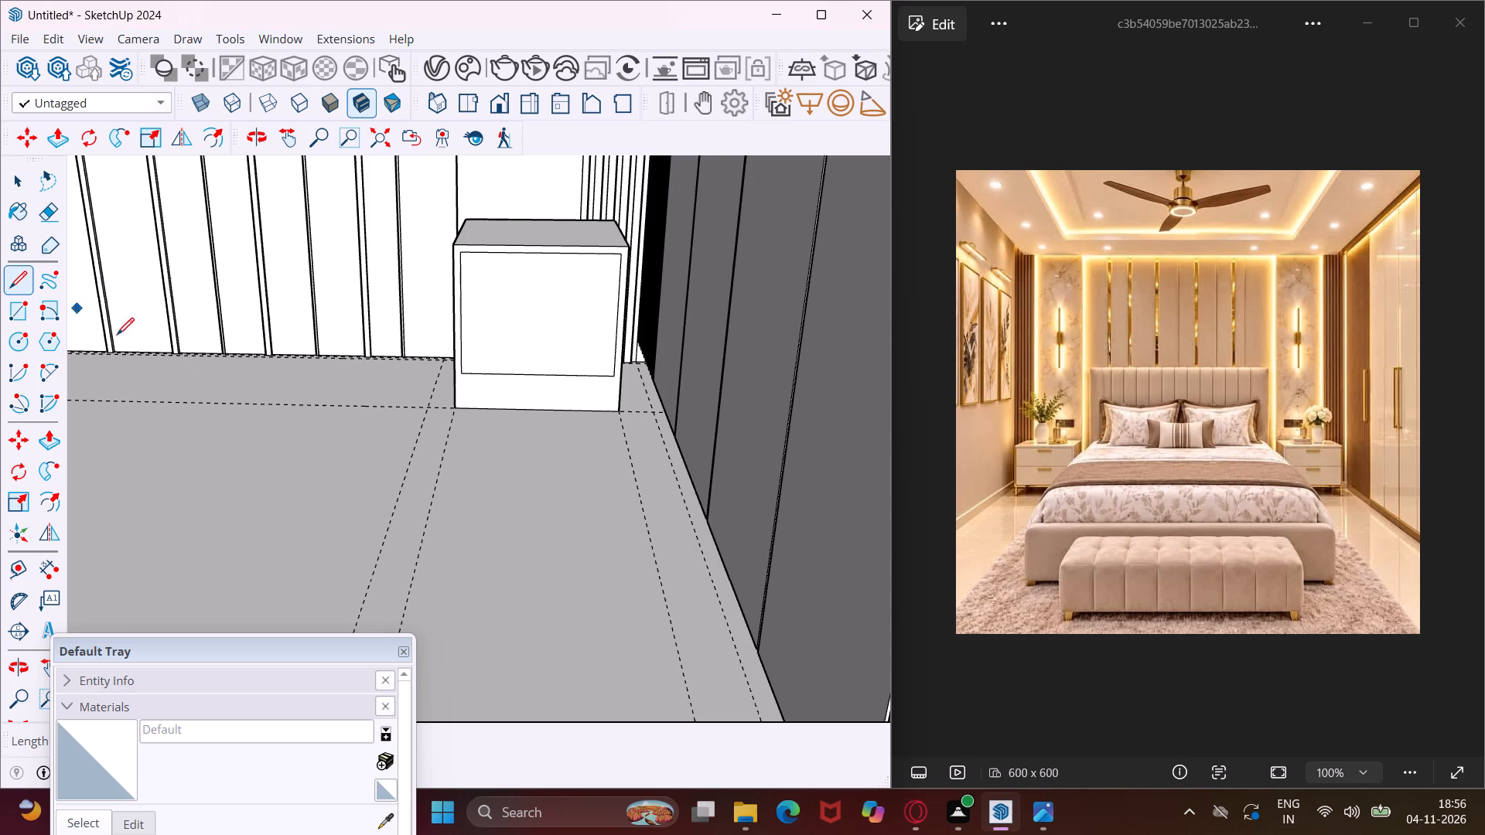
scroll(449, 389, "up", 6)
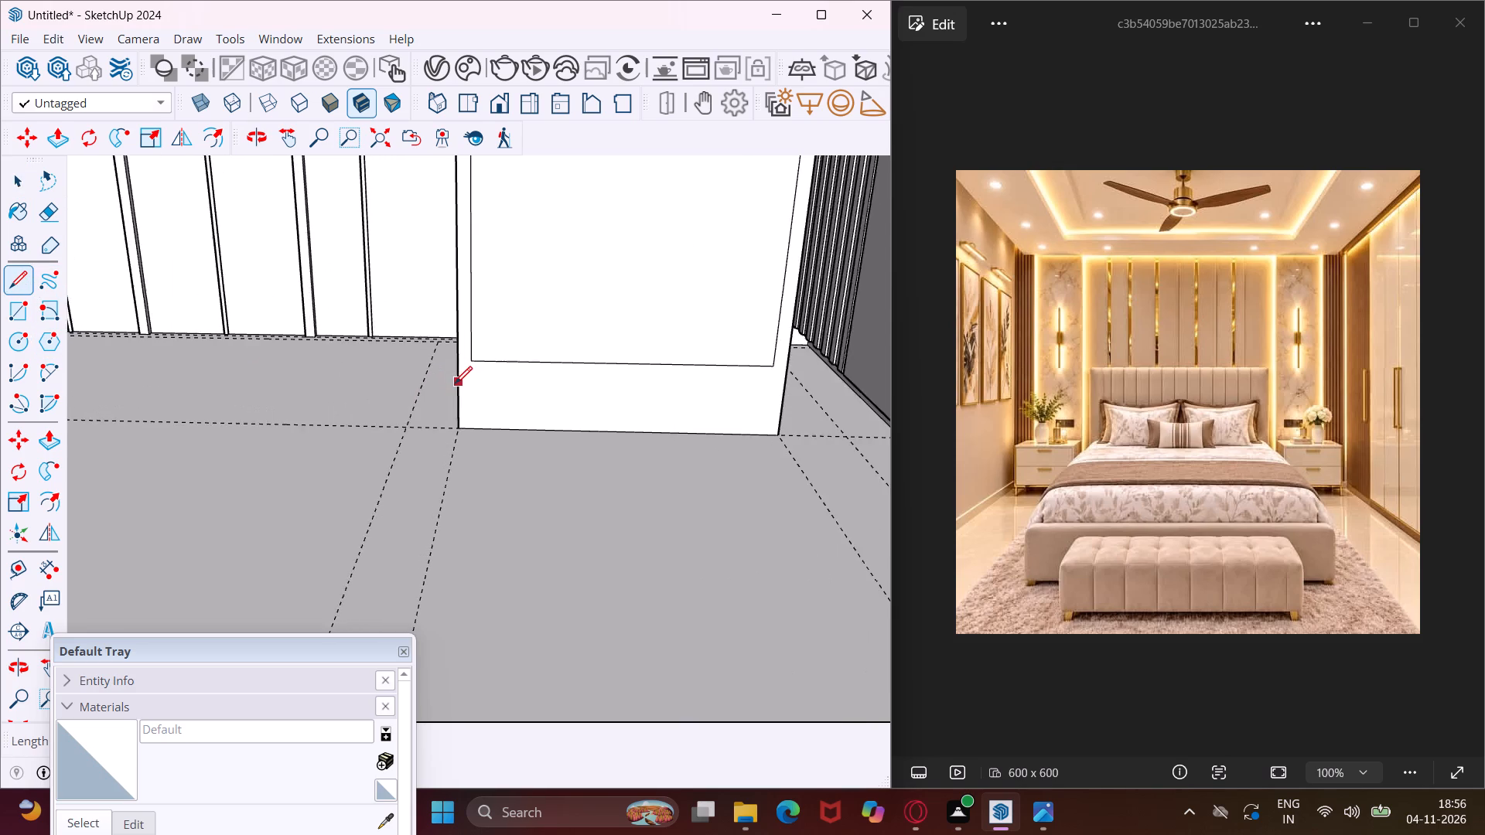
scroll(456, 380, "up", 4)
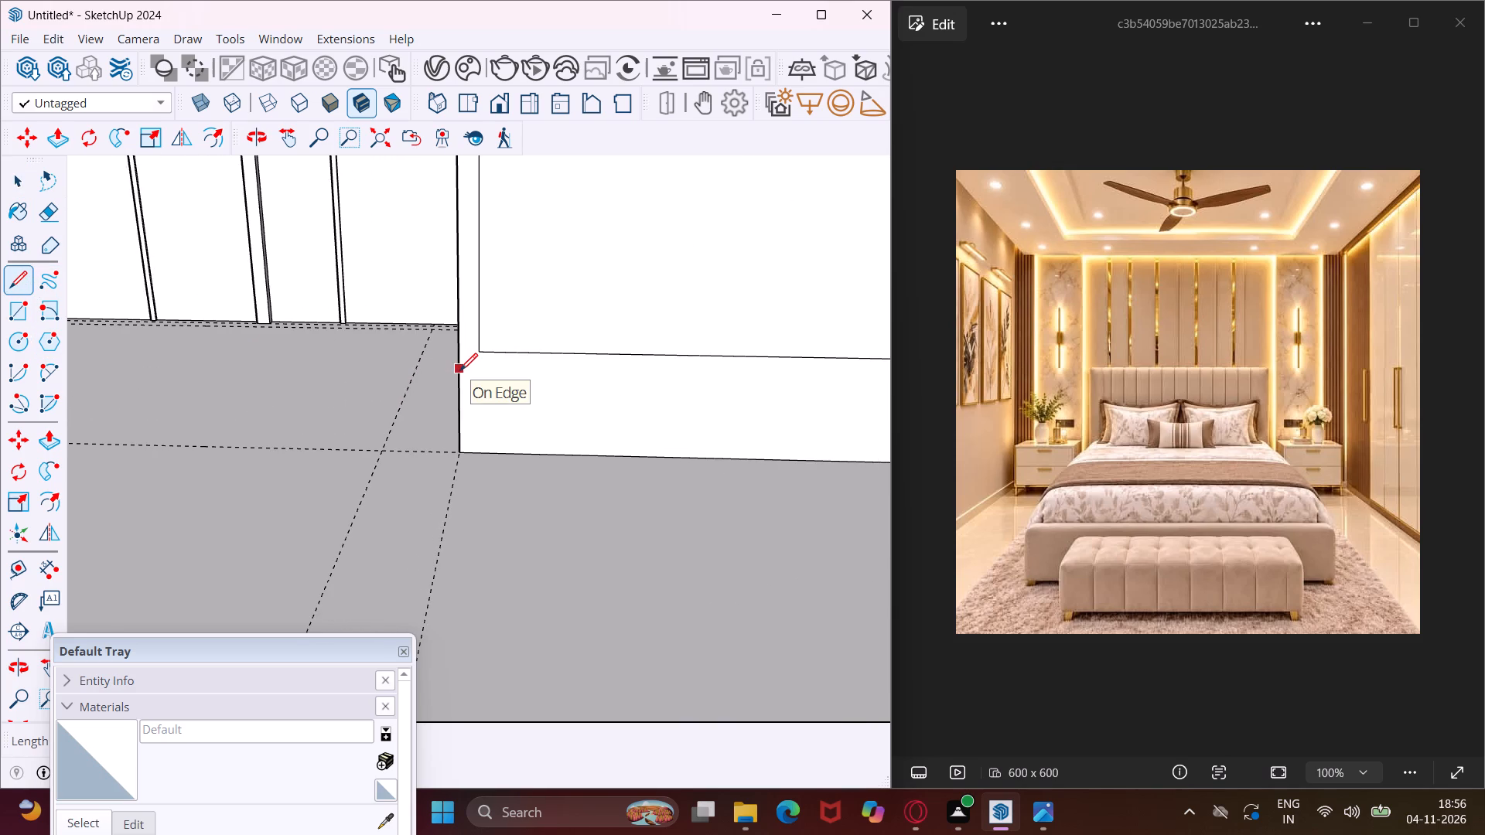
left_click(460, 370)
scroll(472, 376, "down", 6)
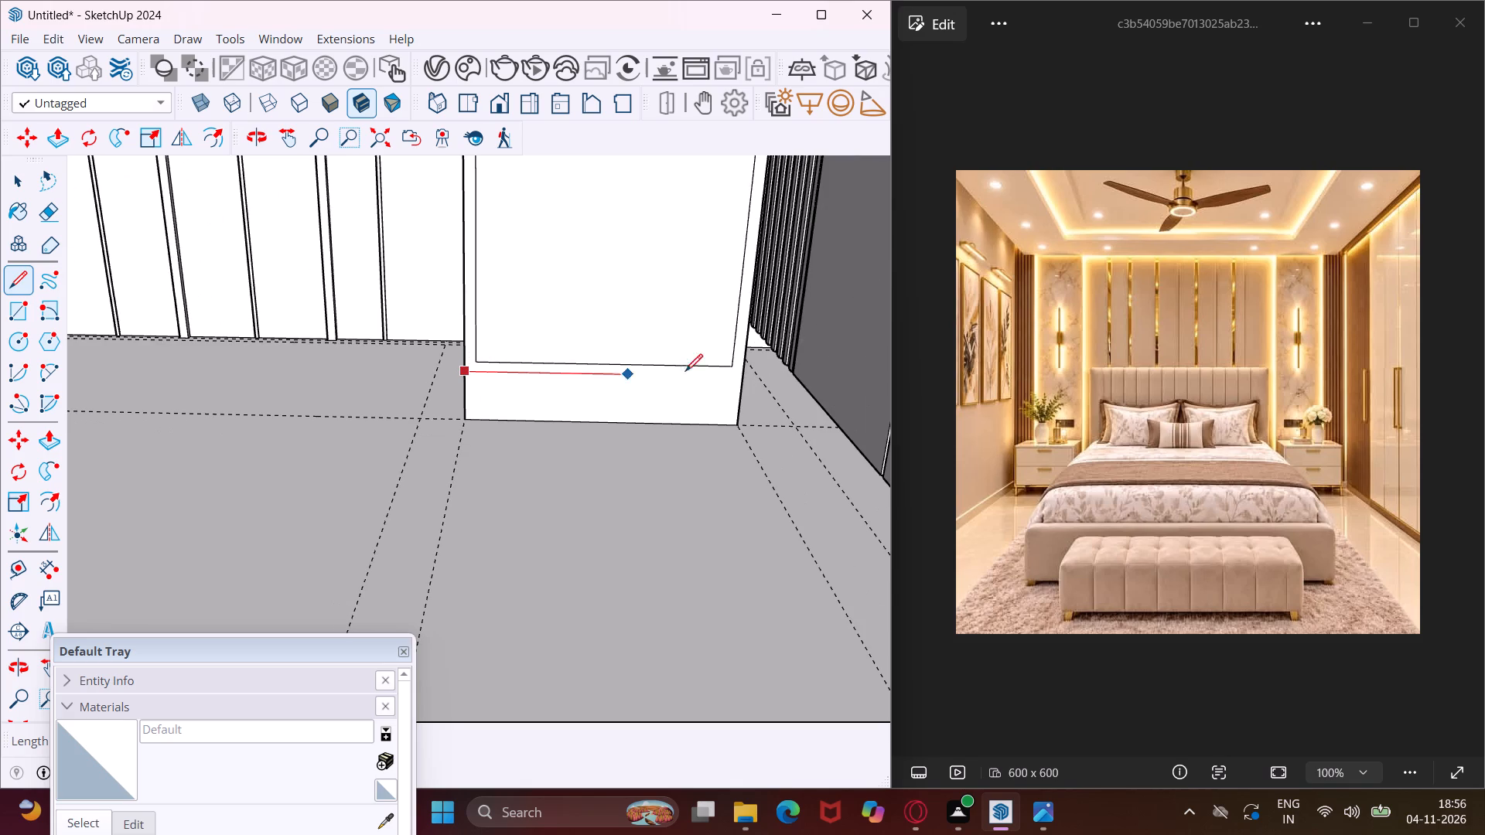
left_click(742, 380)
Draw a matching horizontal line across the front of the bedside table opposite the wardrobe, just below its inset panel.
scroll(556, 424, "down", 5)
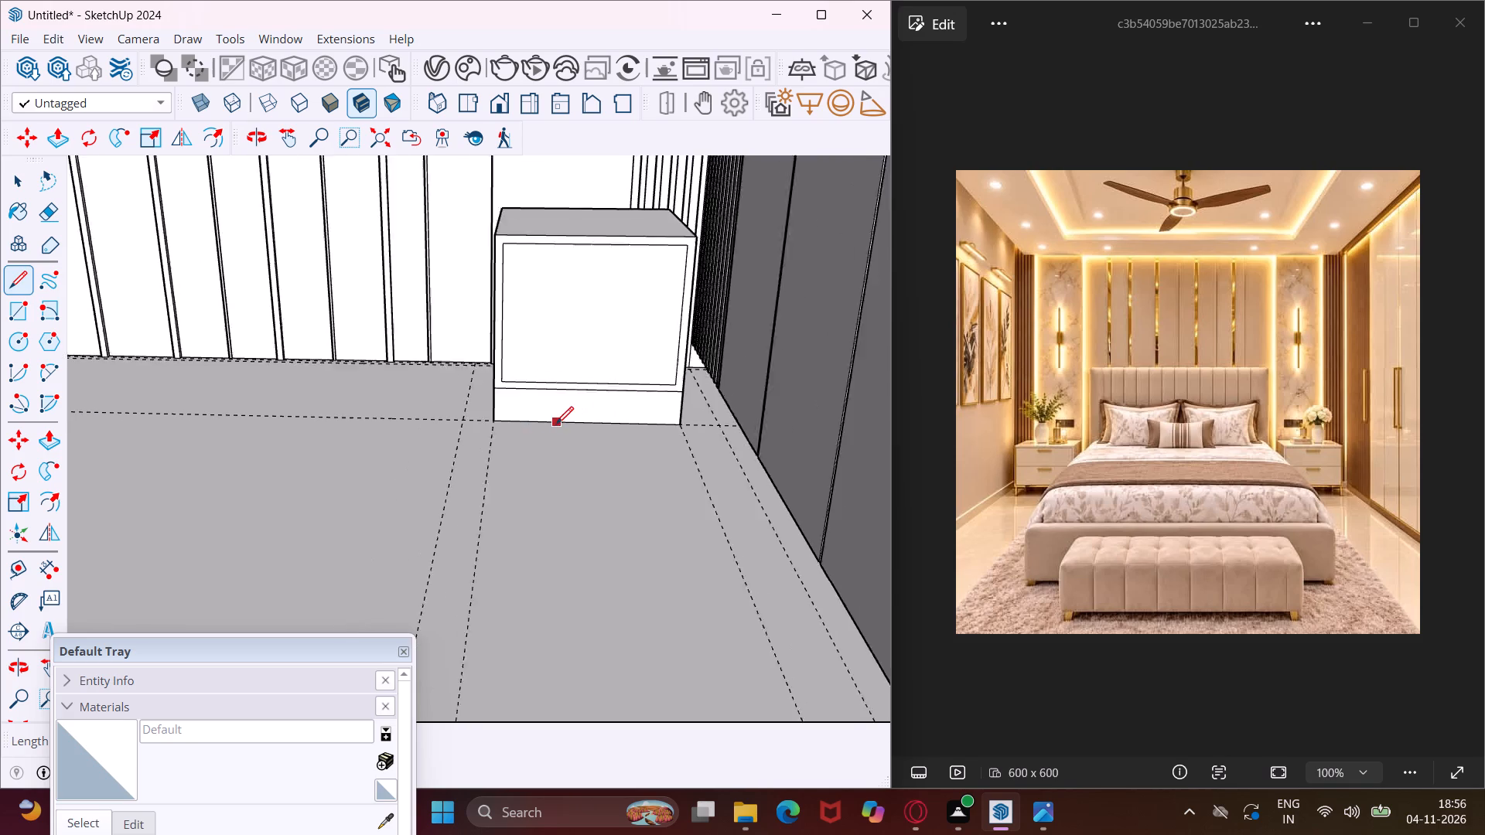
scroll(538, 417, "down", 10)
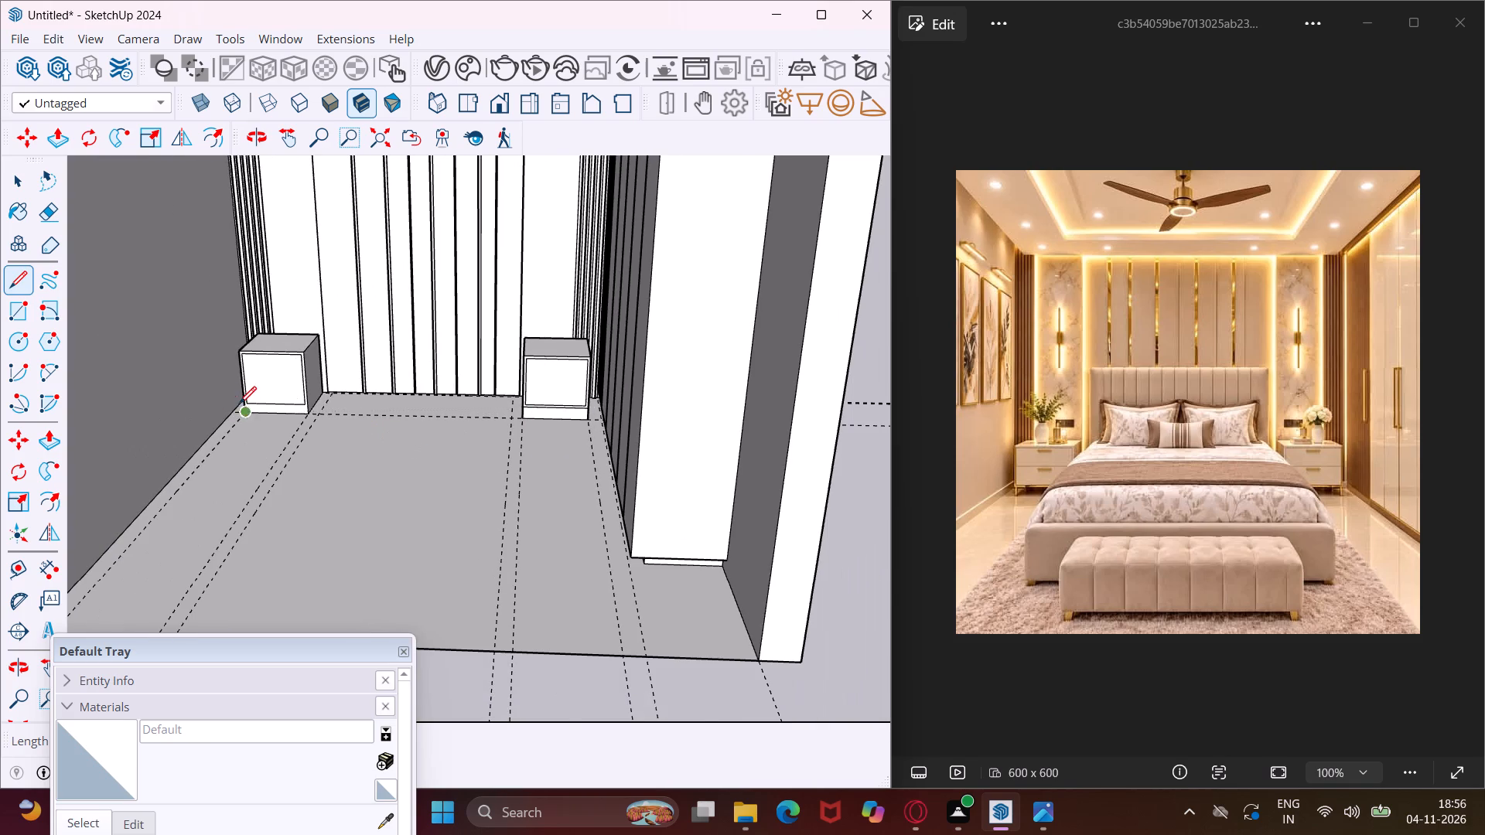
scroll(239, 404, "up", 10)
scroll(241, 404, "up", 12)
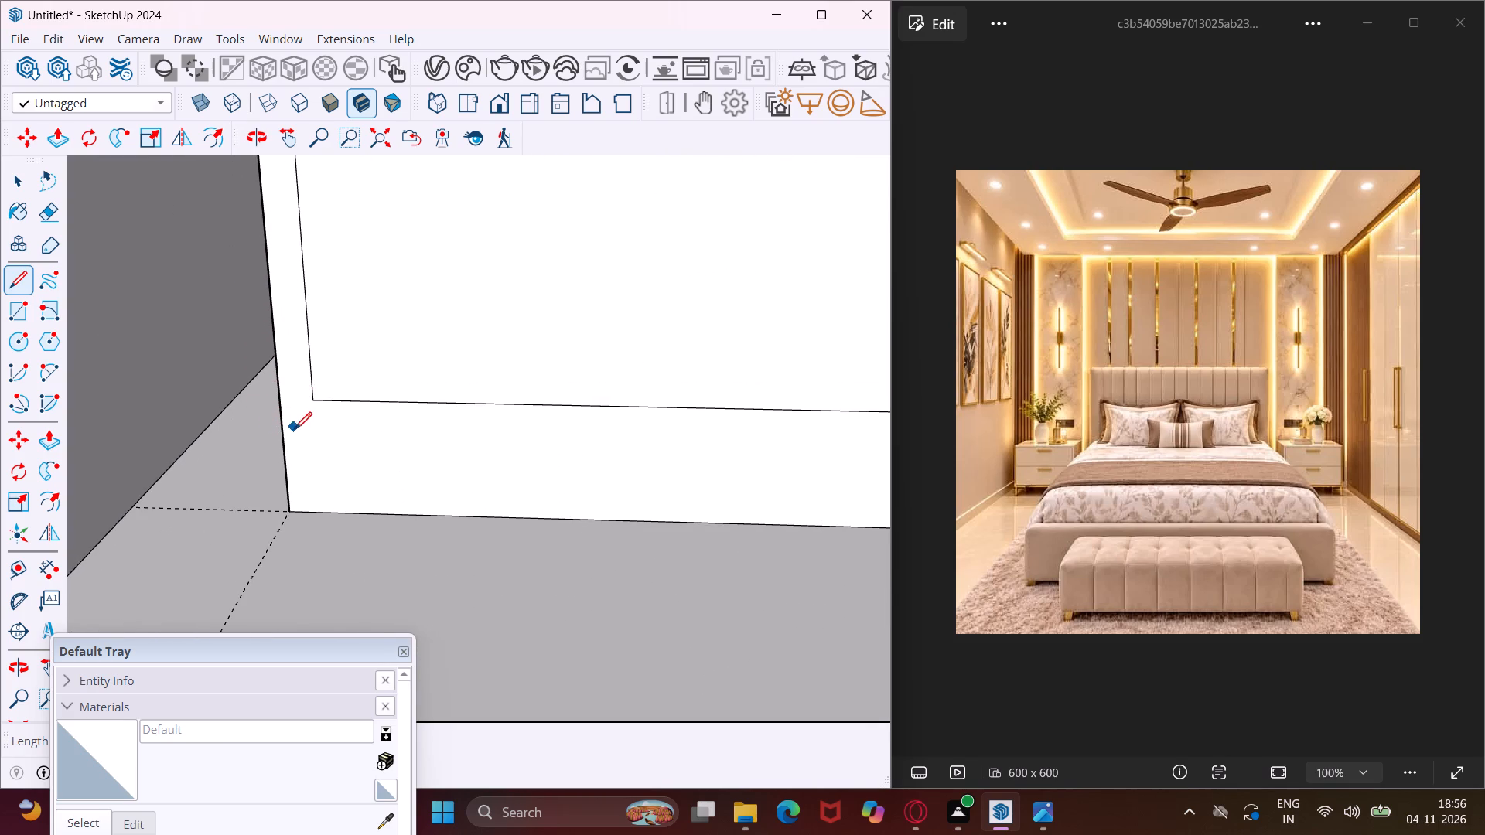
left_click(285, 426)
scroll(329, 435, "down", 9)
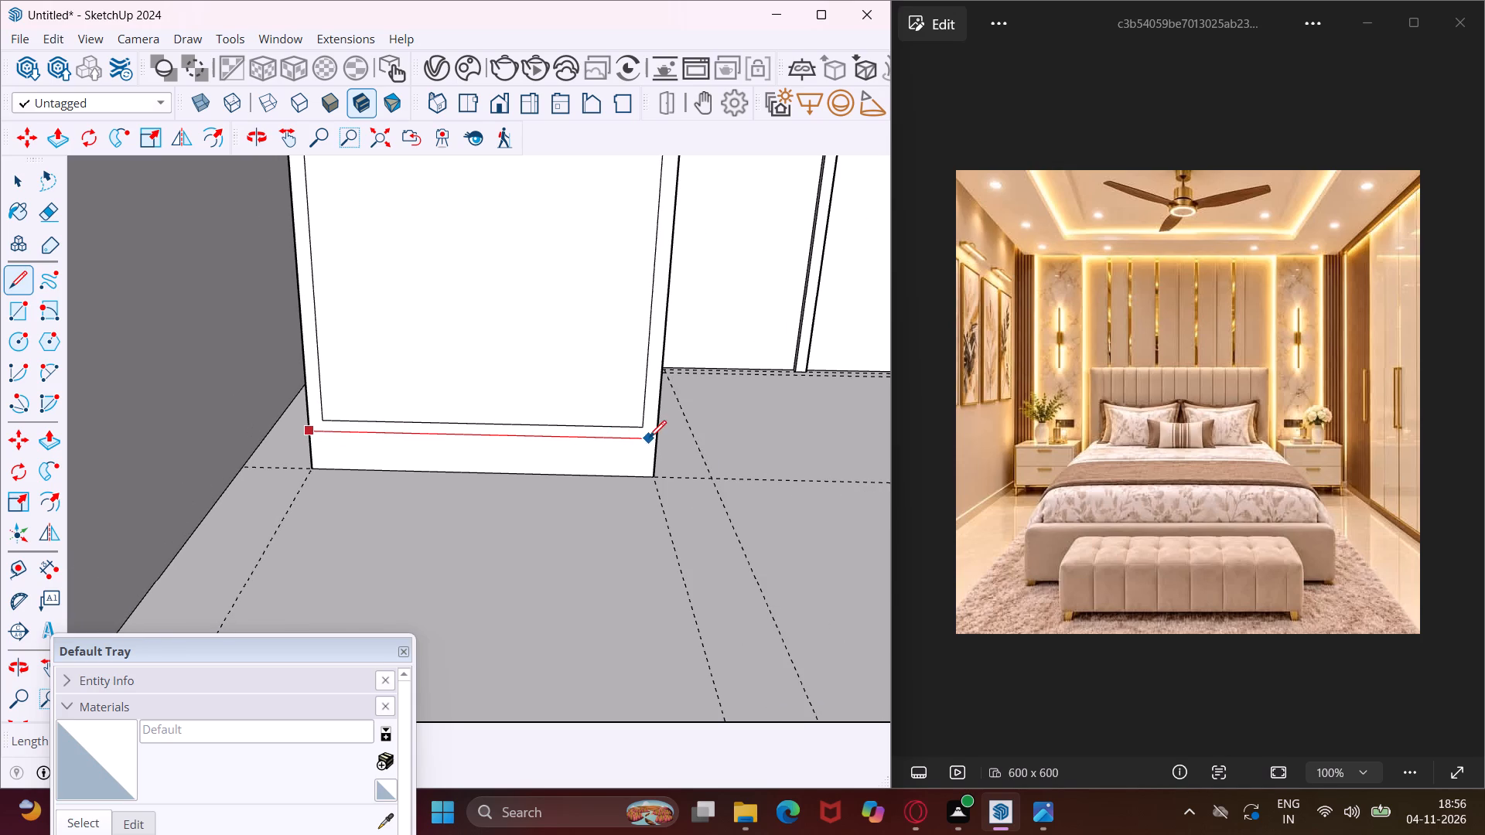
left_click(654, 438)
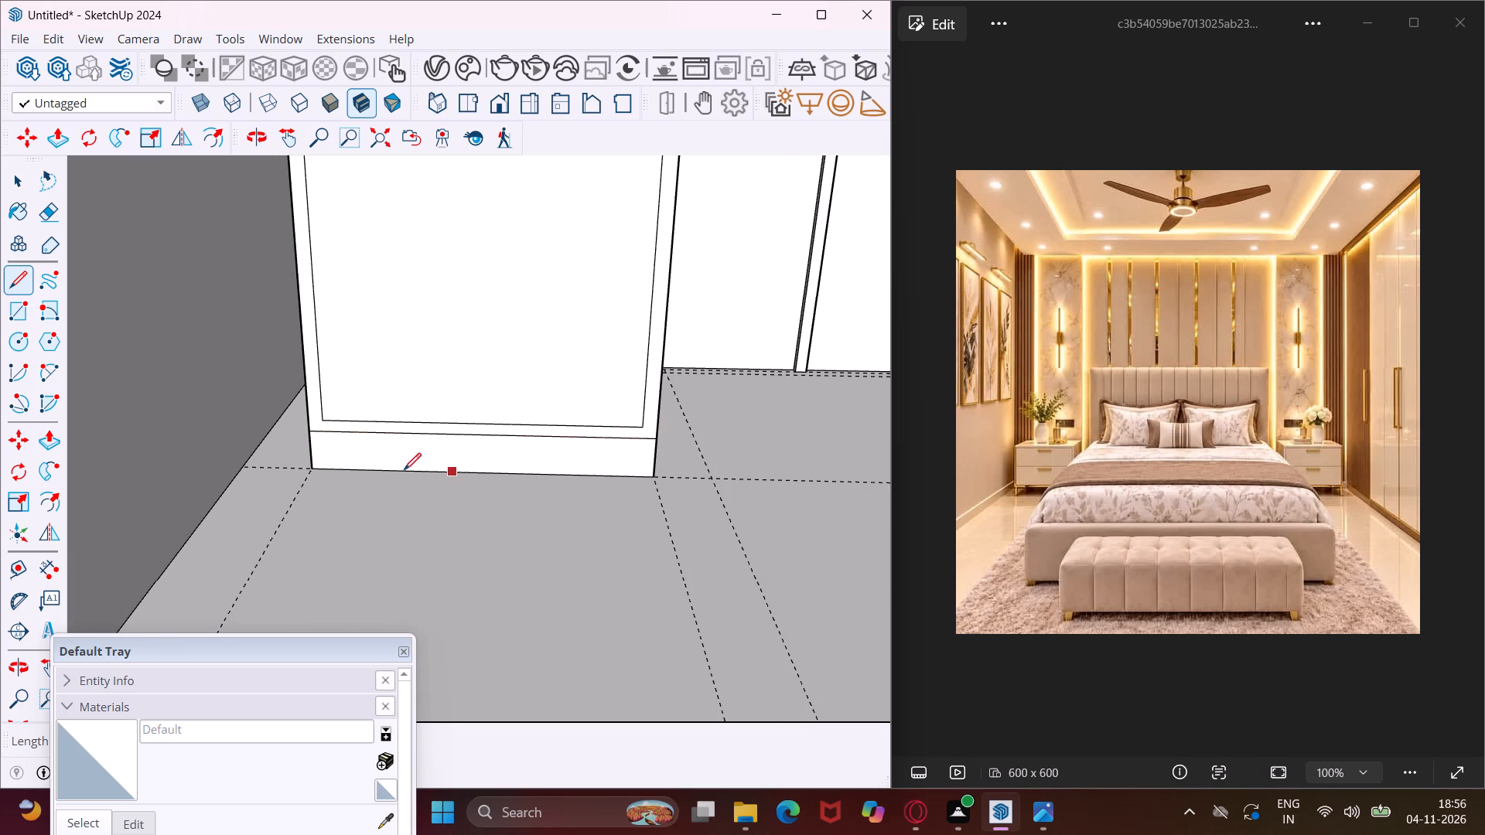
Draw a vertical line near each end of the base band on the table opposite the wardrobe, outlining two narrow legs.
scroll(319, 424, "up", 9)
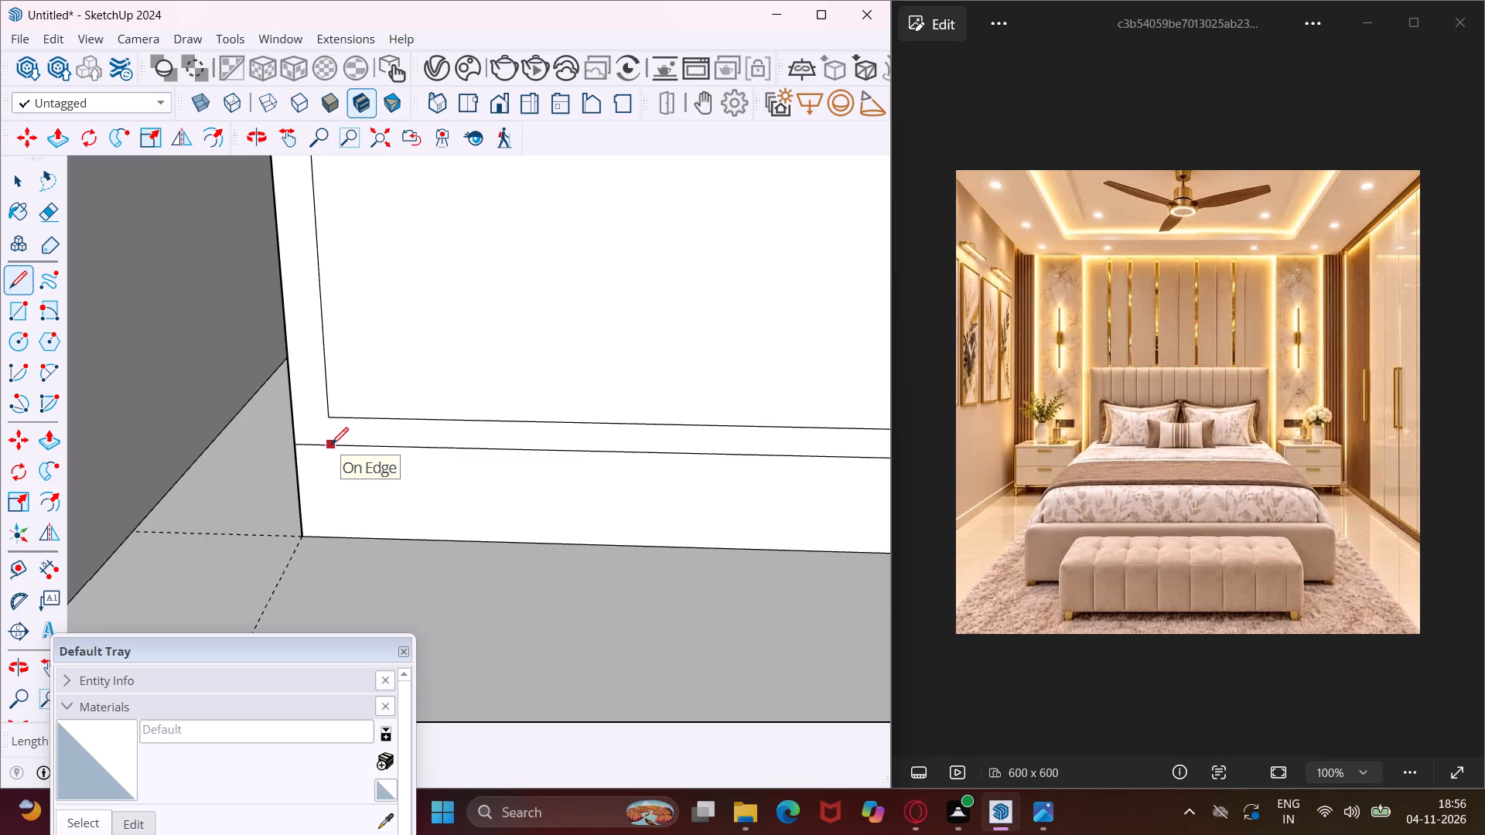
left_click(331, 445)
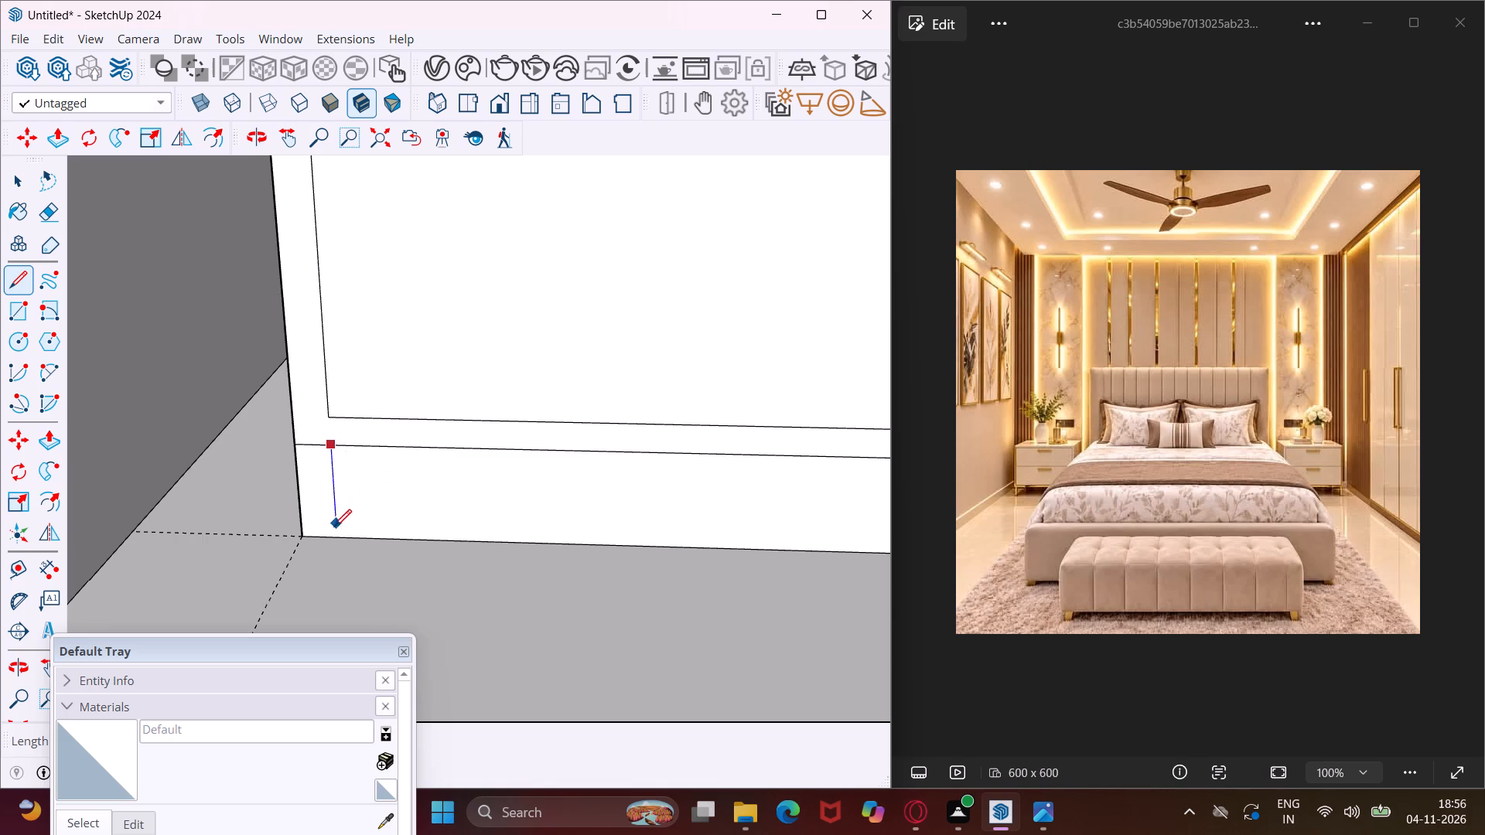
left_click(334, 539)
scroll(260, 503, "down", 7)
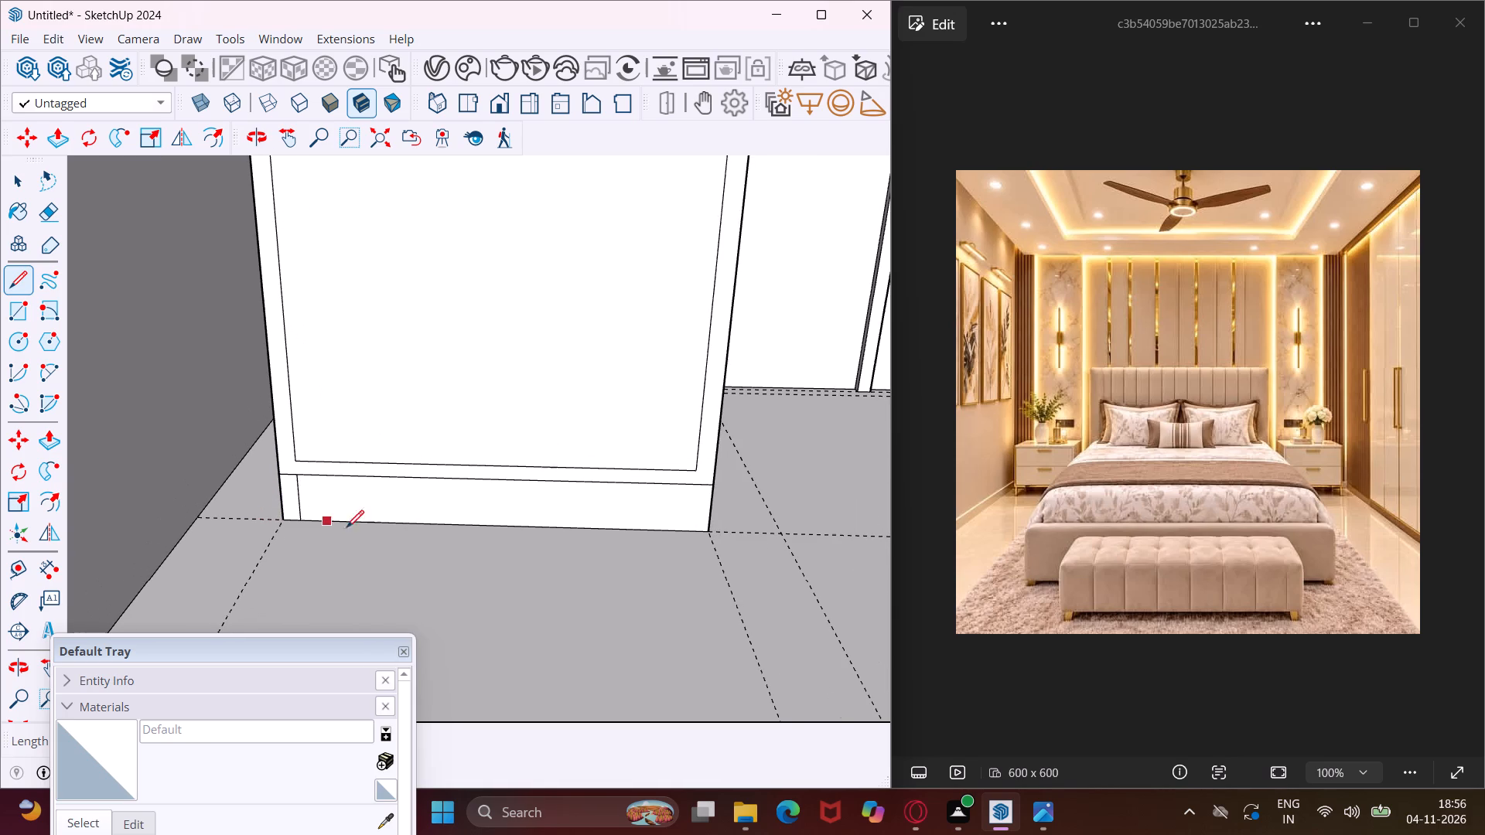
scroll(681, 489, "up", 2)
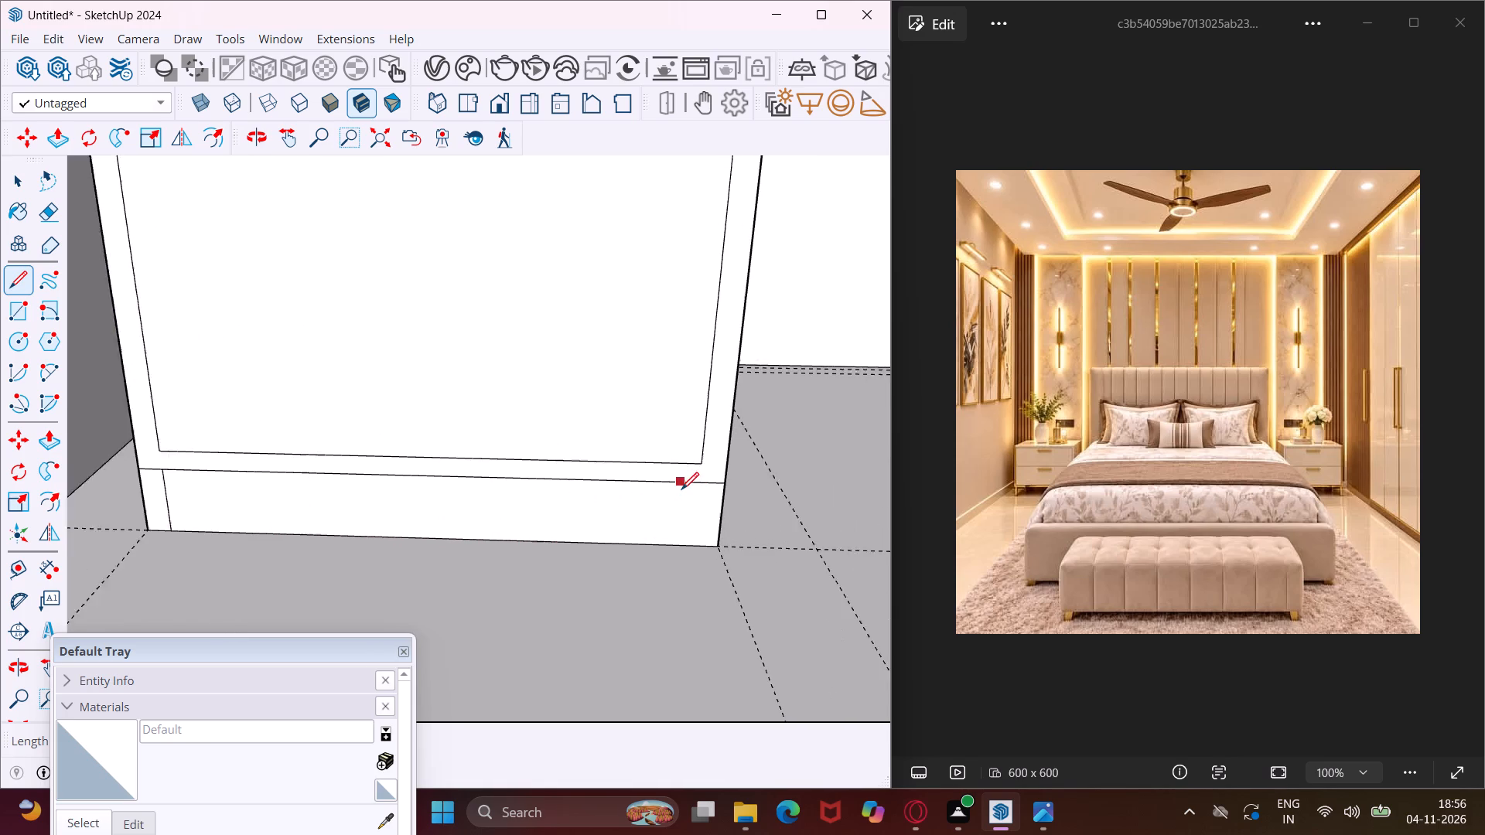
scroll(681, 489, "up", 6)
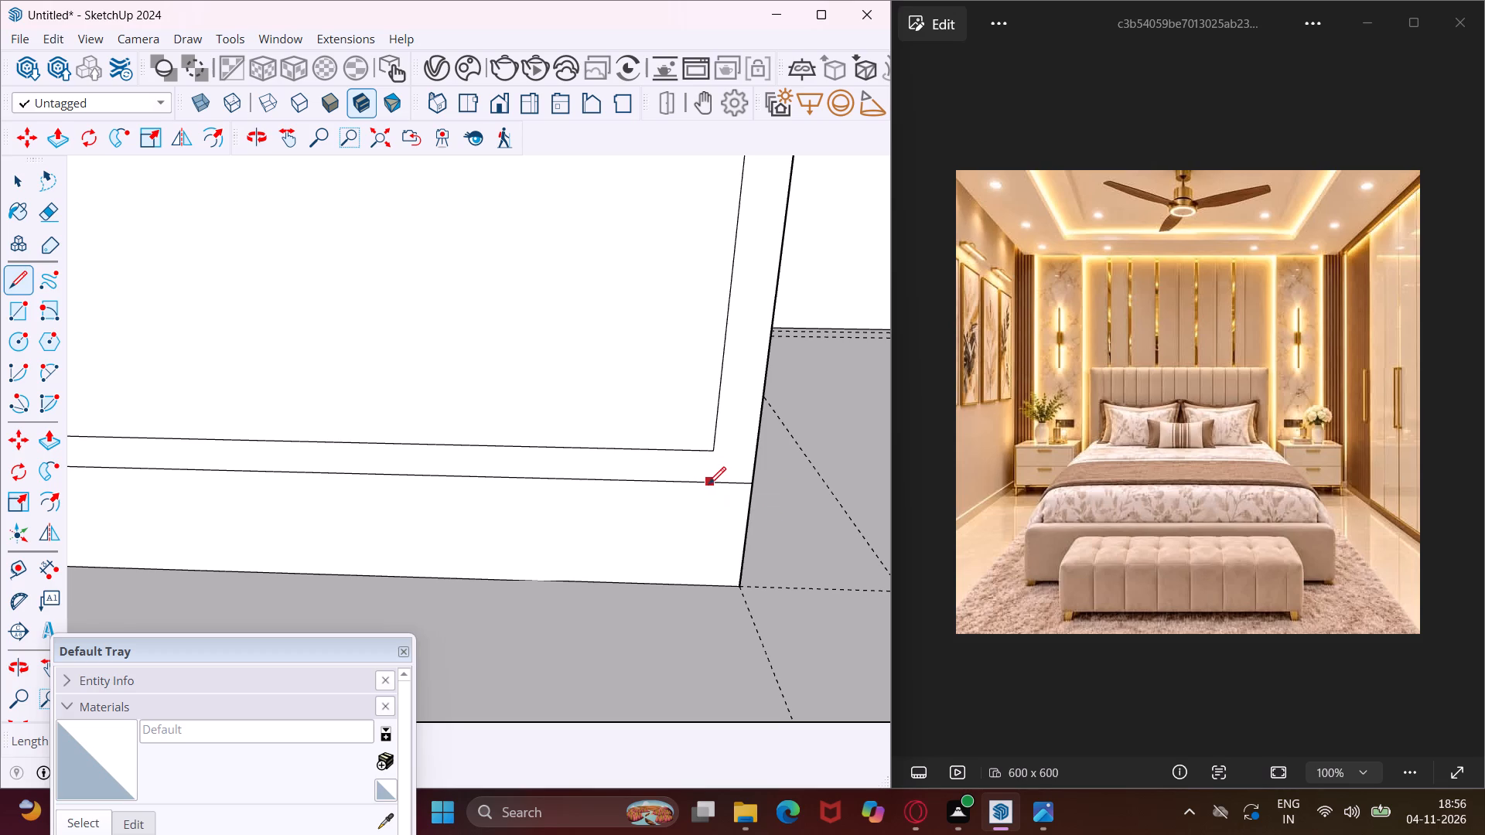
left_click(708, 484)
left_click(703, 579)
Draw a vertical line near each end of the wardrobe-side bedside table's base band, outlining two narrow legs down to the floor.
scroll(453, 510, "down", 7)
scroll(388, 472, "down", 14)
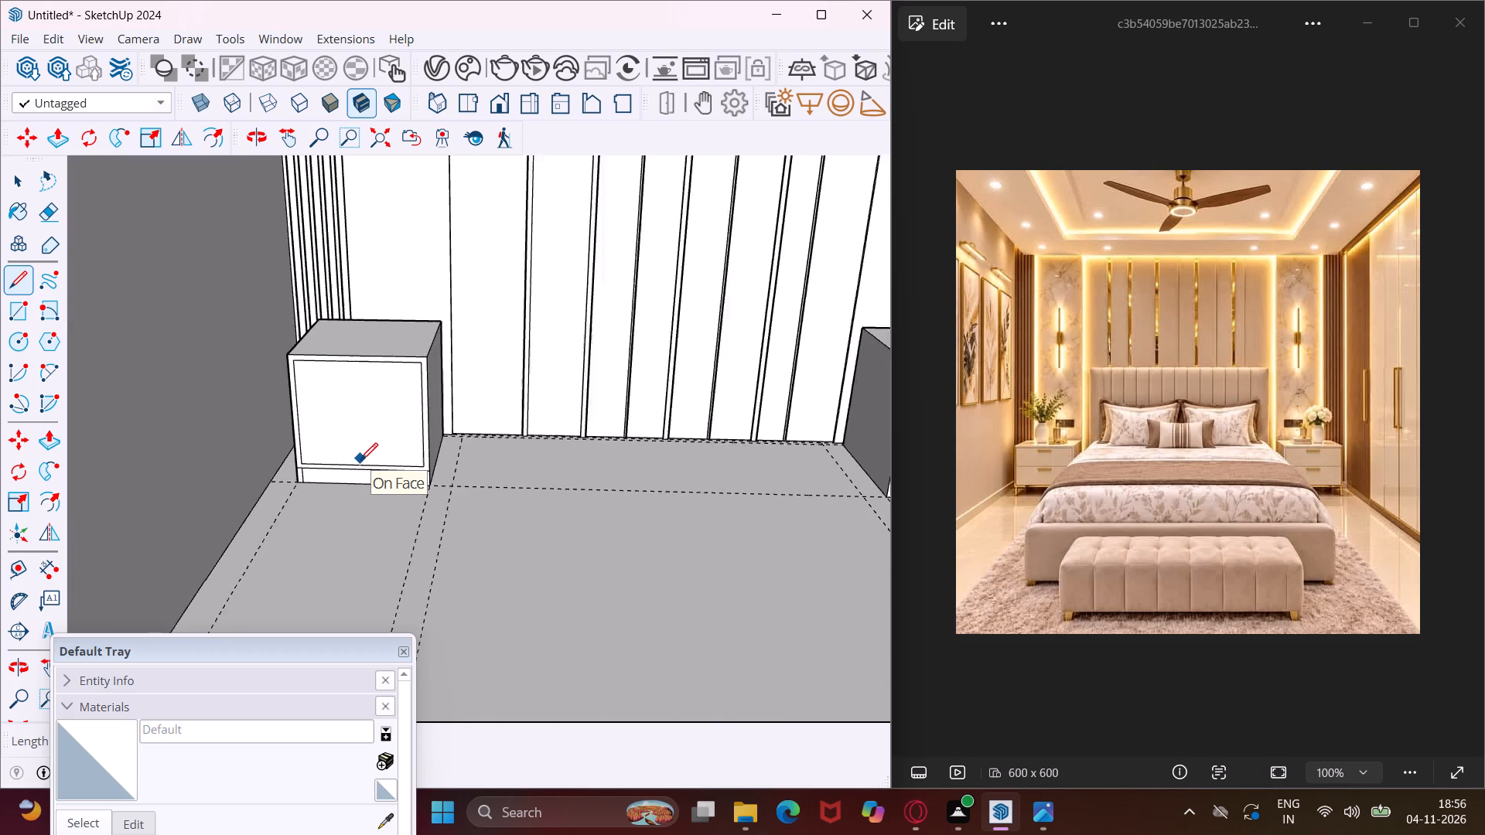
scroll(360, 460, "down", 6)
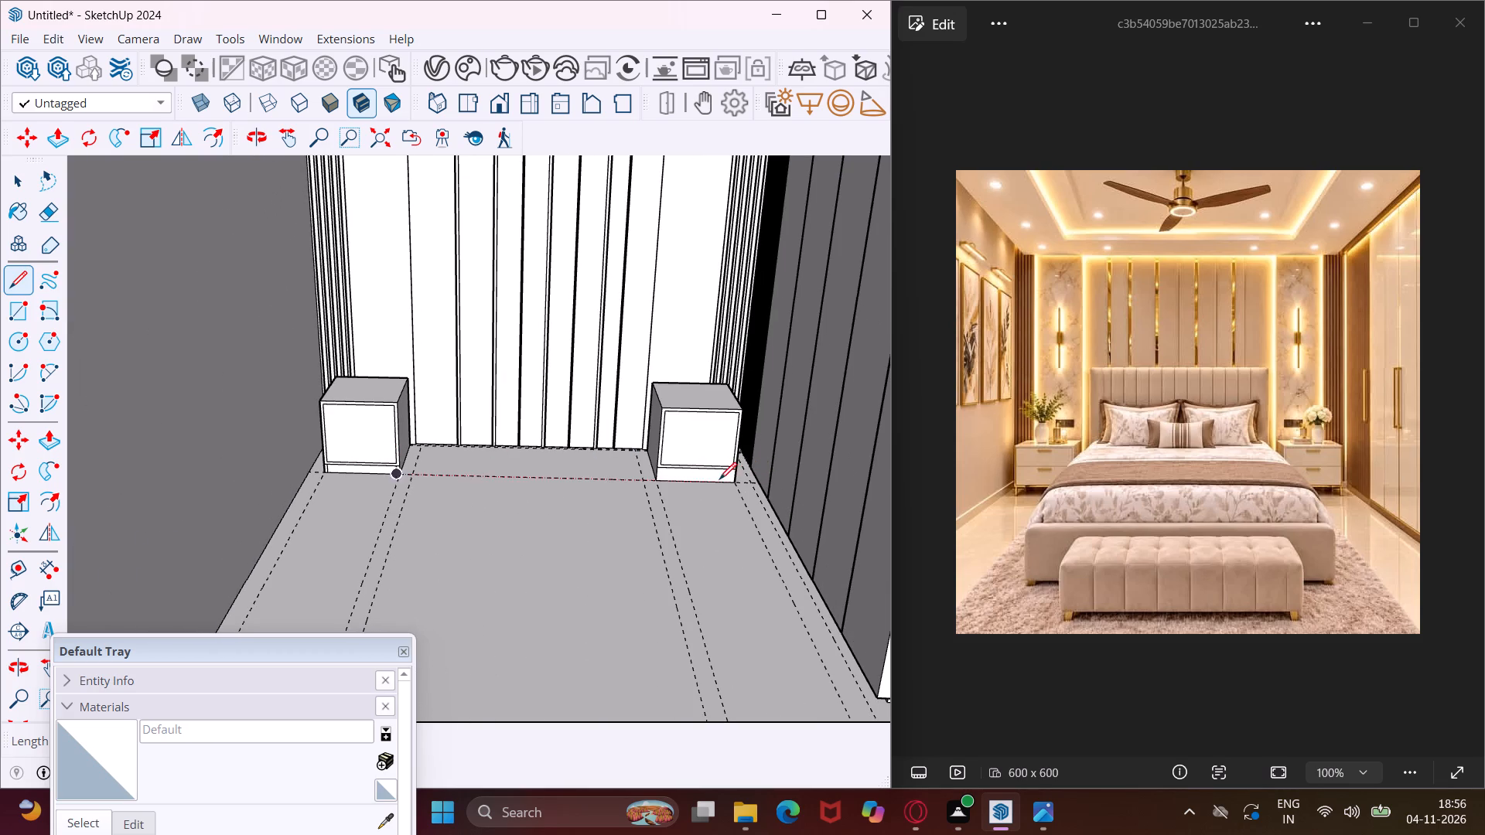
scroll(719, 479, "up", 4)
scroll(741, 465, "up", 20)
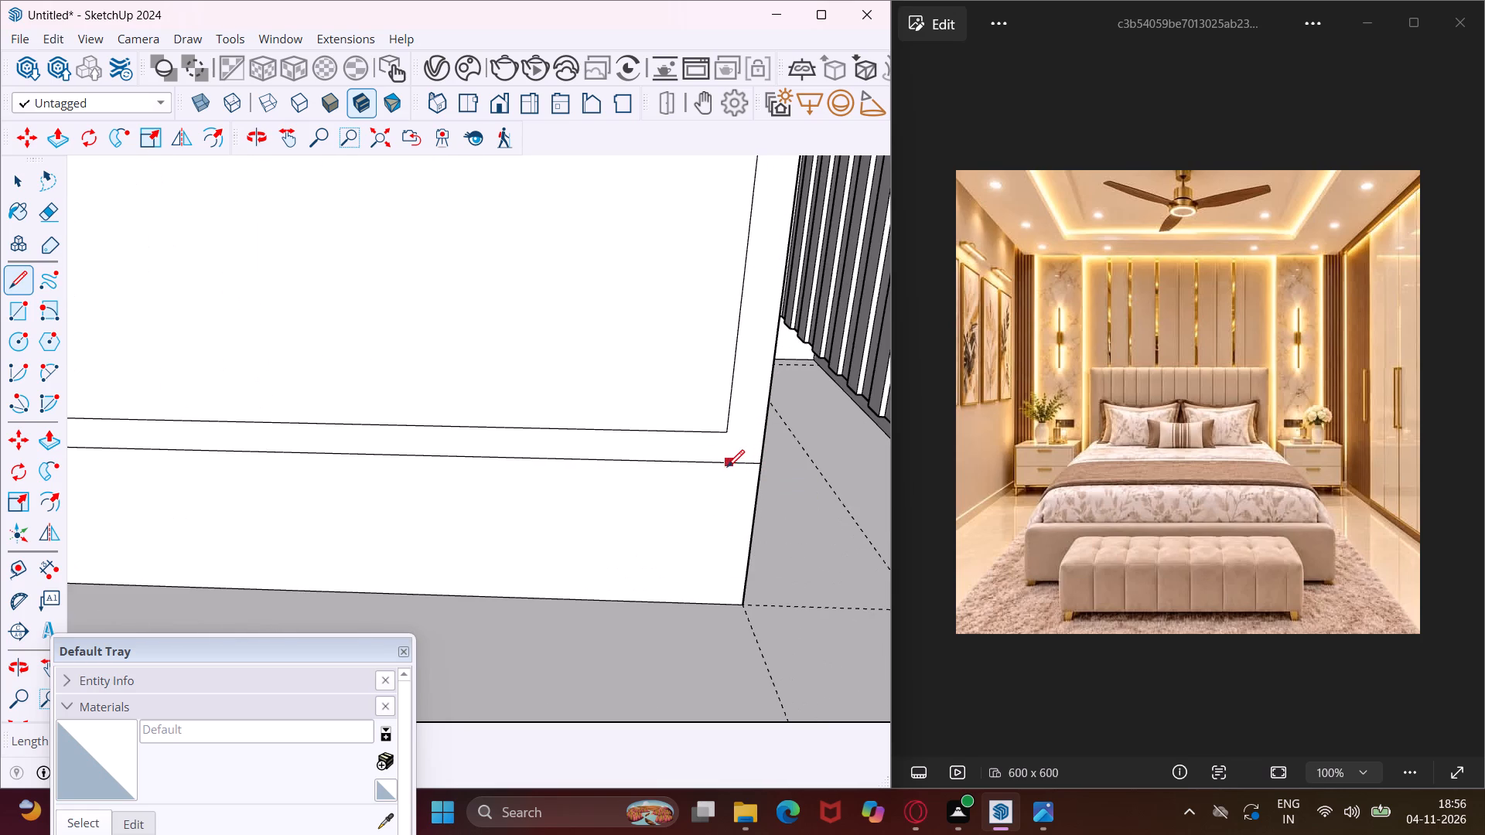
left_click(720, 467)
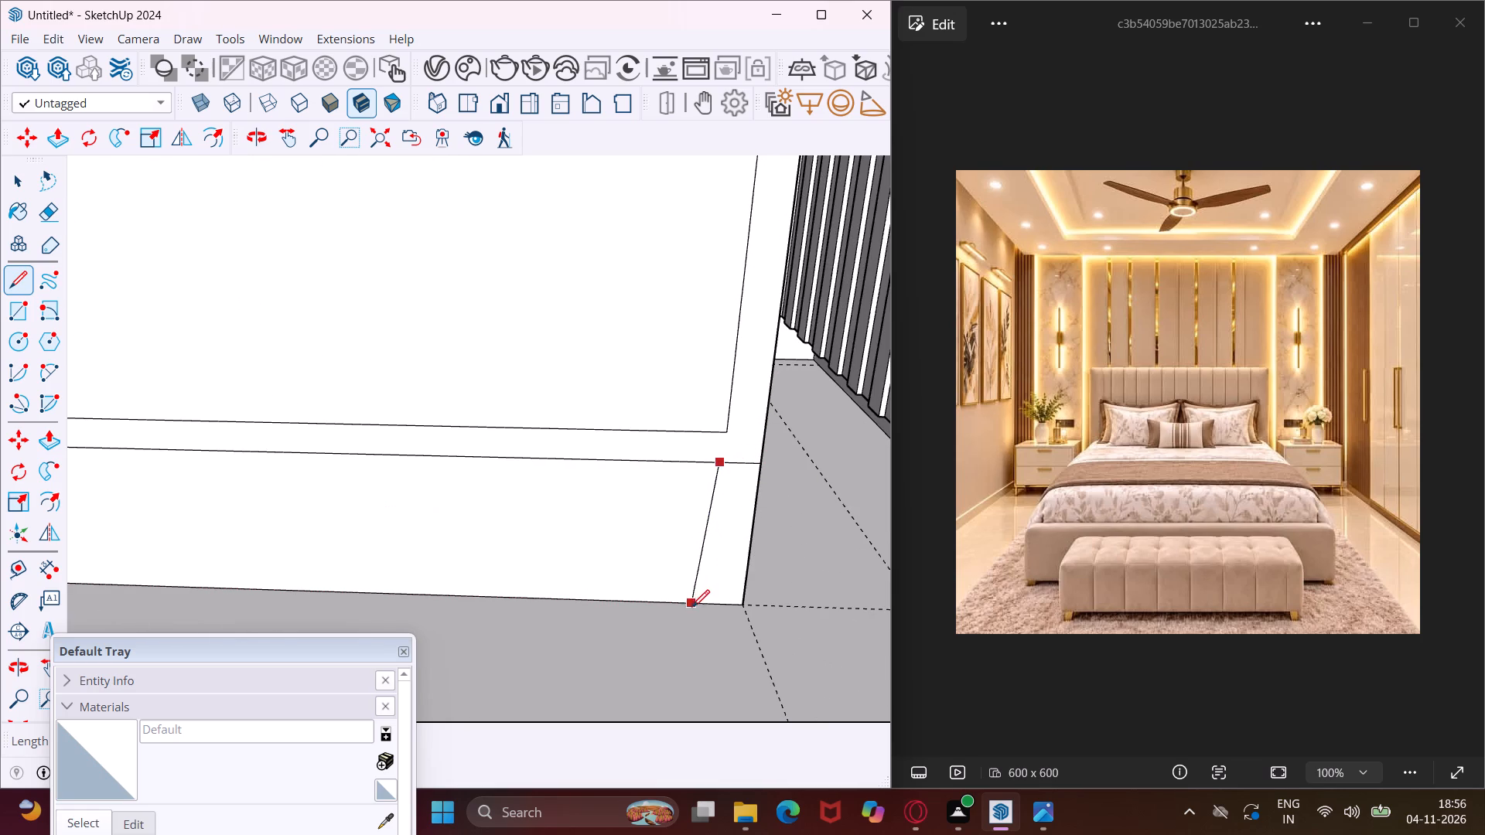
left_click(702, 607)
scroll(742, 472, "down", 6)
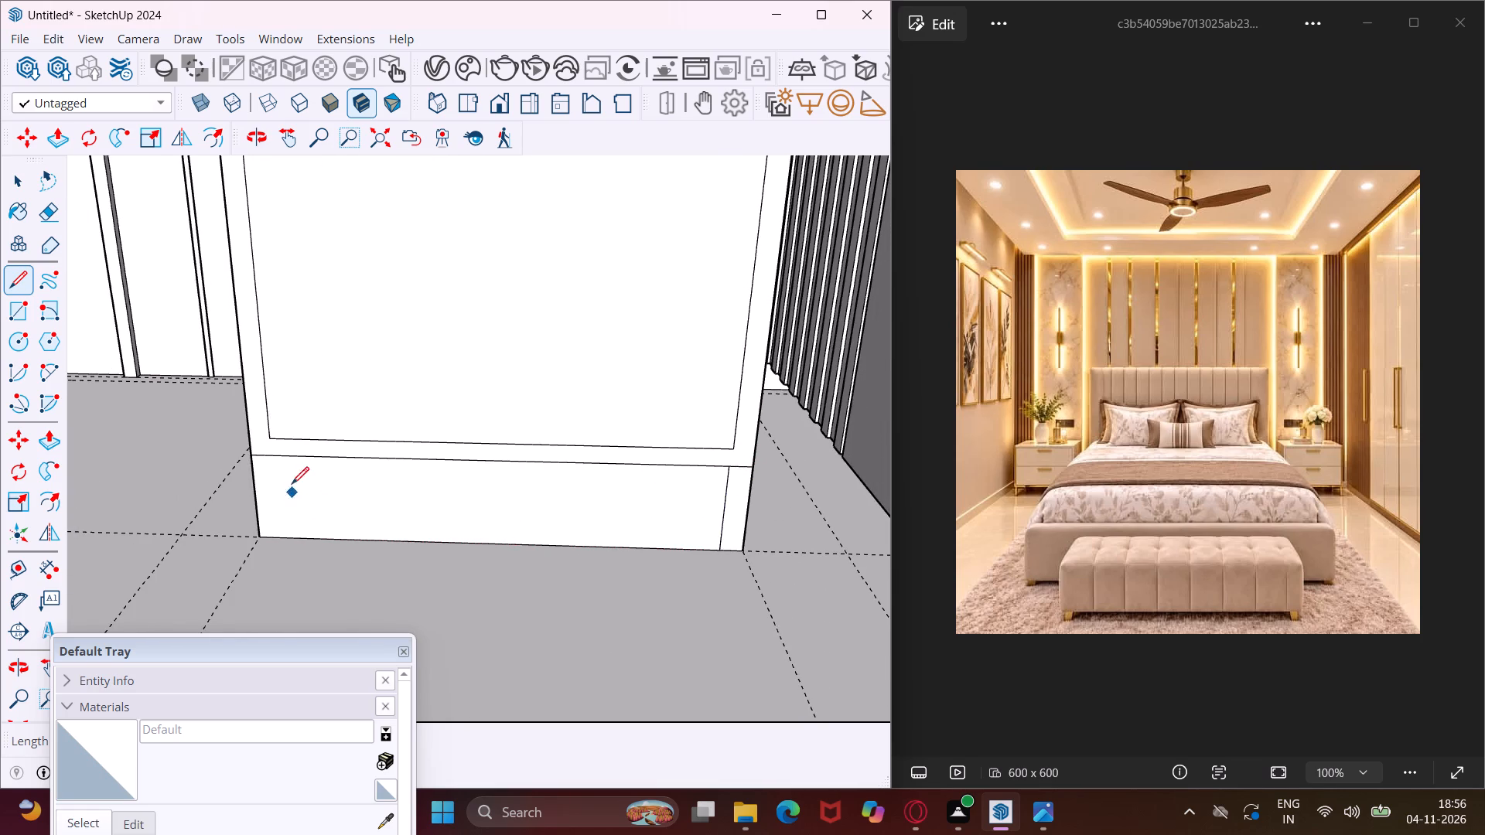
scroll(292, 484, "up", 3)
left_click(267, 447)
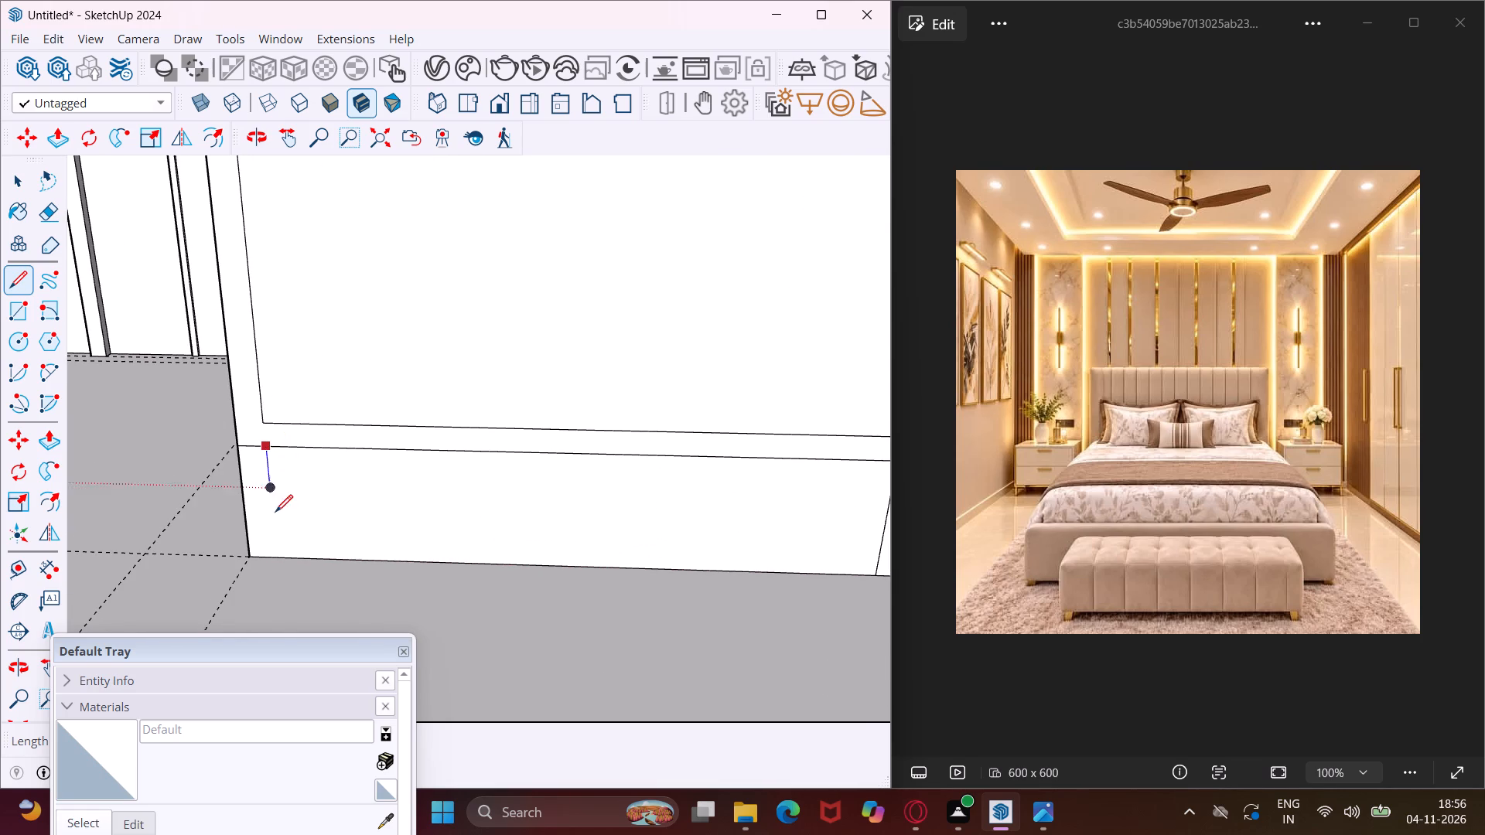
left_click(278, 554)
key("Escape")
key("space")
Push the base face between the legs of the wardrobe-side bedside table back by 1'10".
scroll(307, 504, "down", 6)
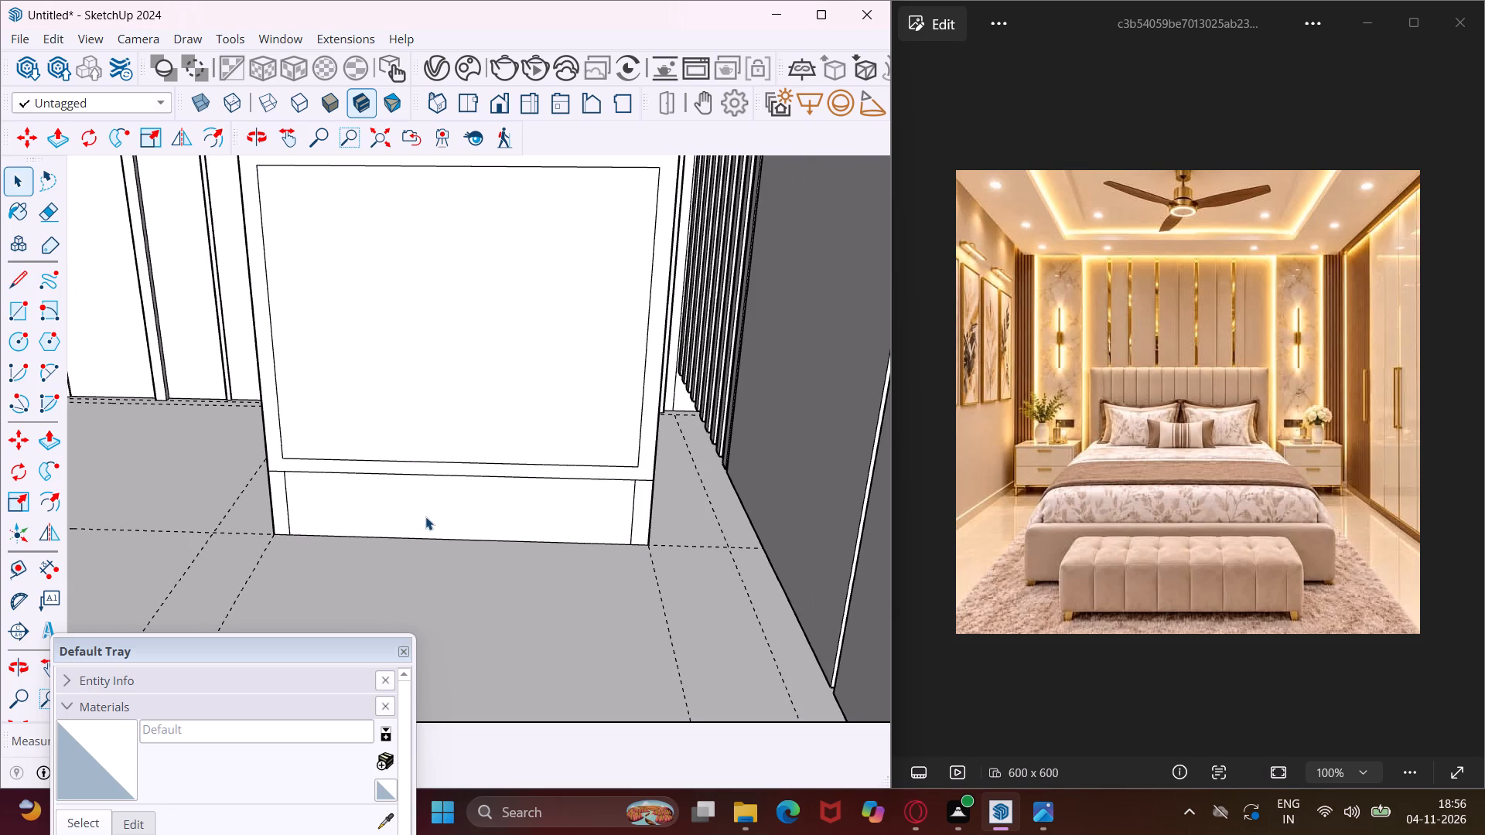
left_click(425, 516)
key("p")
left_click(415, 508)
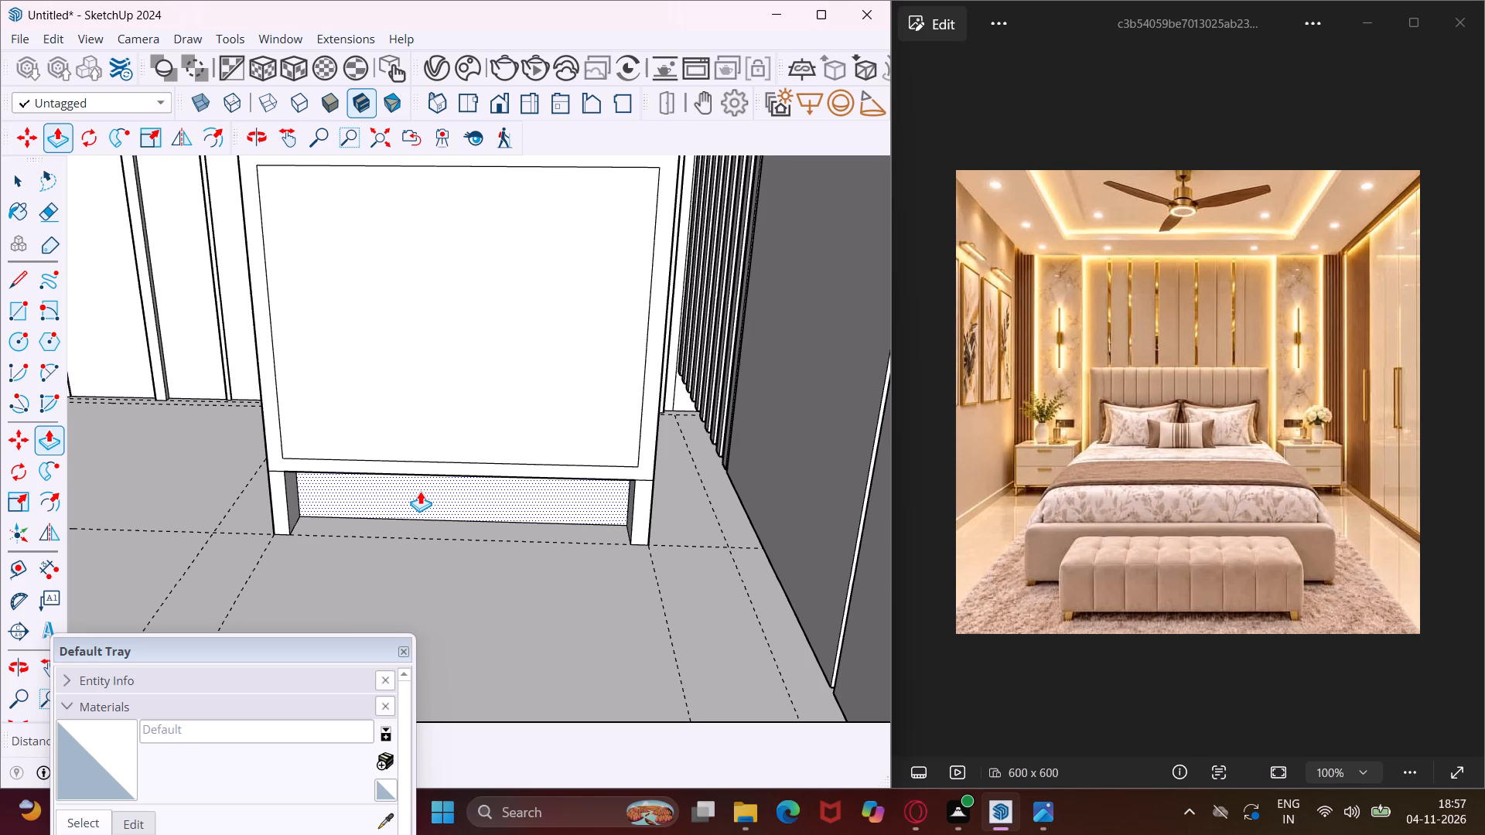
type("1'10")
key("shift+quotedbl")
key("Return")
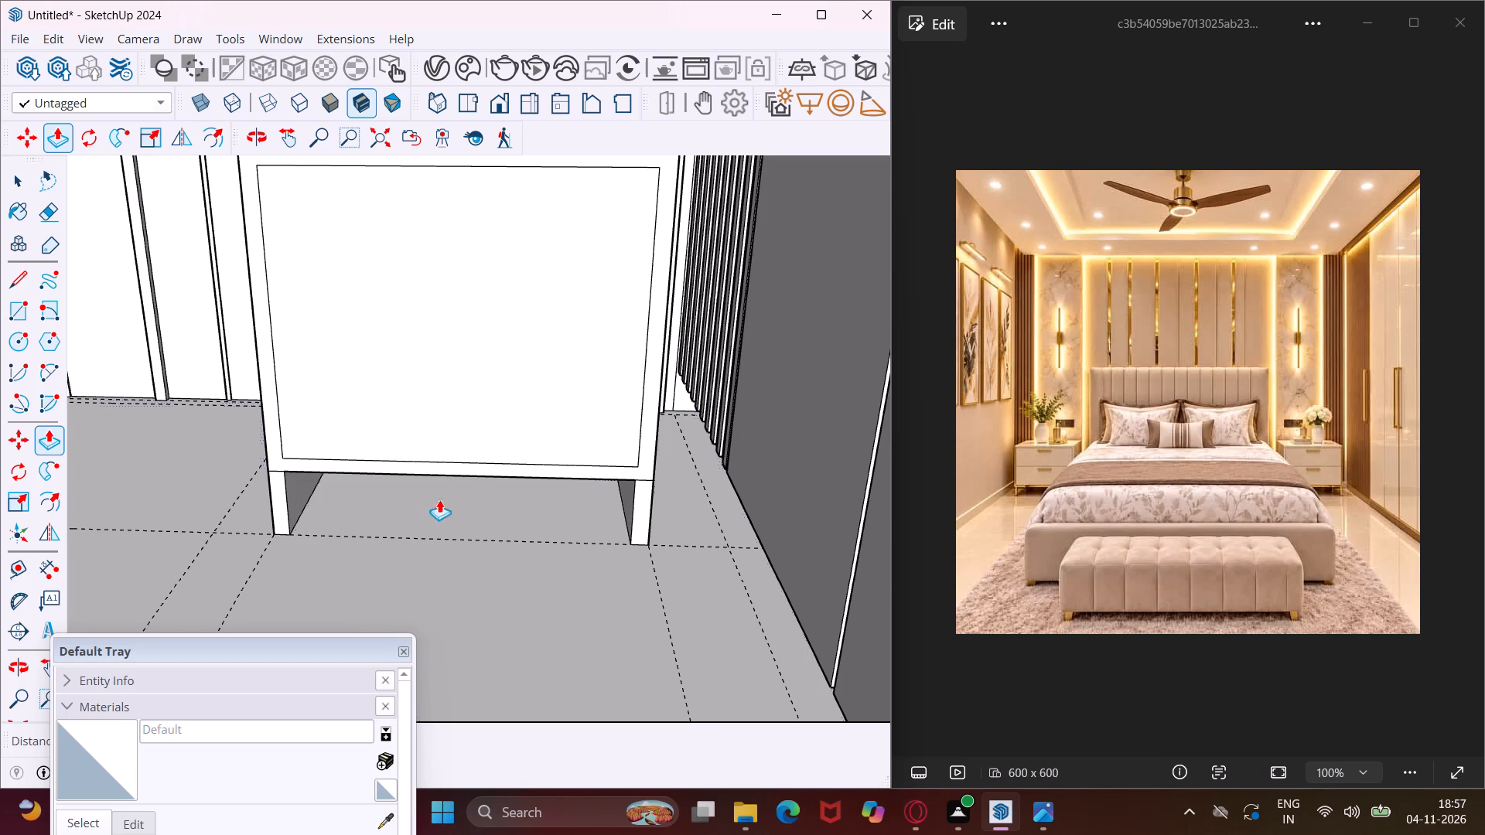
Repeat the same 1'10" push on the base face between the legs of the bedside table opposite the wardrobe.
scroll(582, 441, "down", 17)
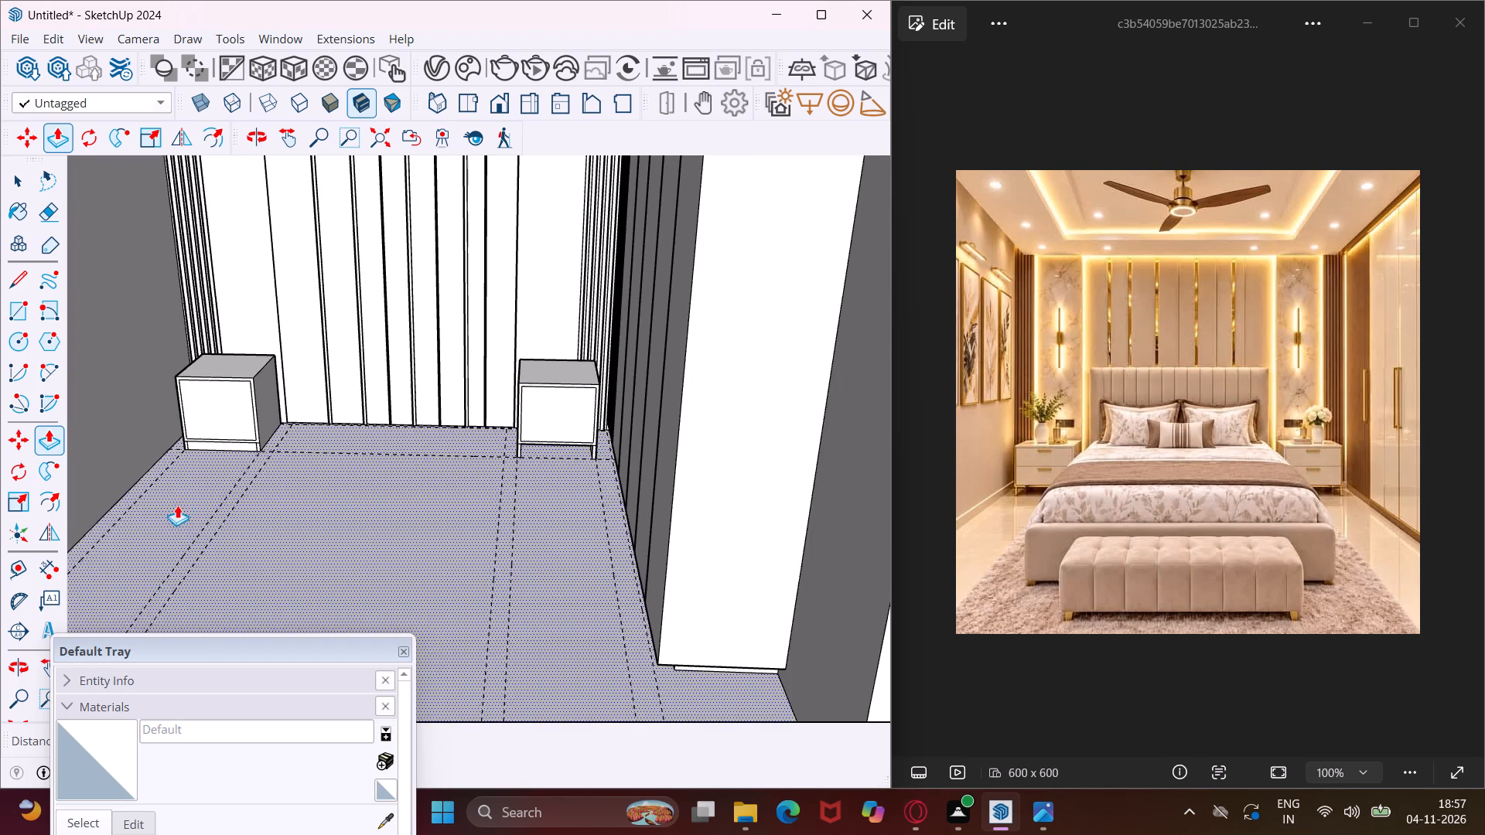
scroll(237, 417, "up", 18)
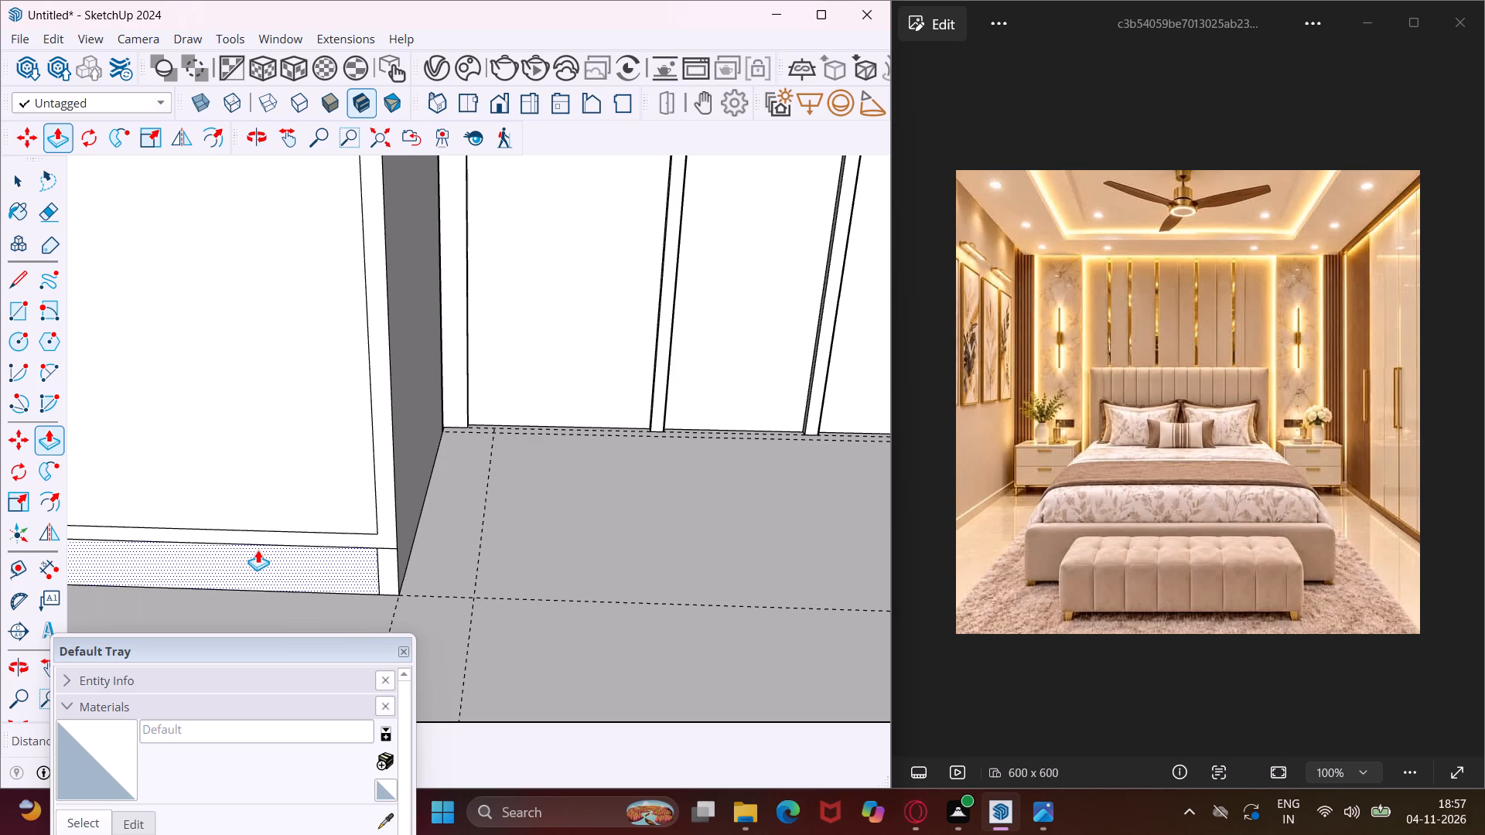
double_click(258, 550)
middle_click_drag(251, 567, 251, 520)
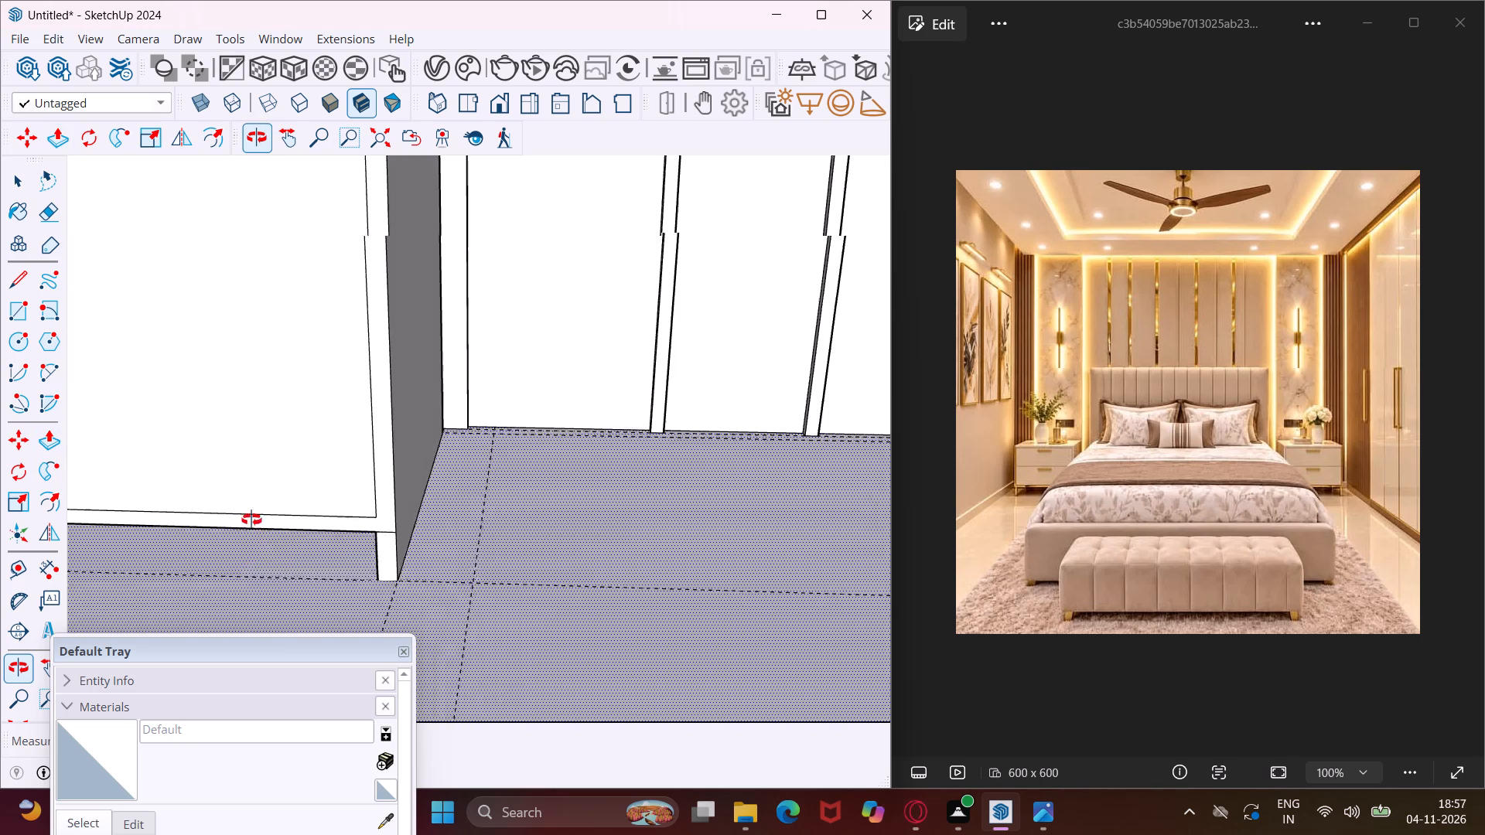
middle_click_drag(251, 520, 246, 533)
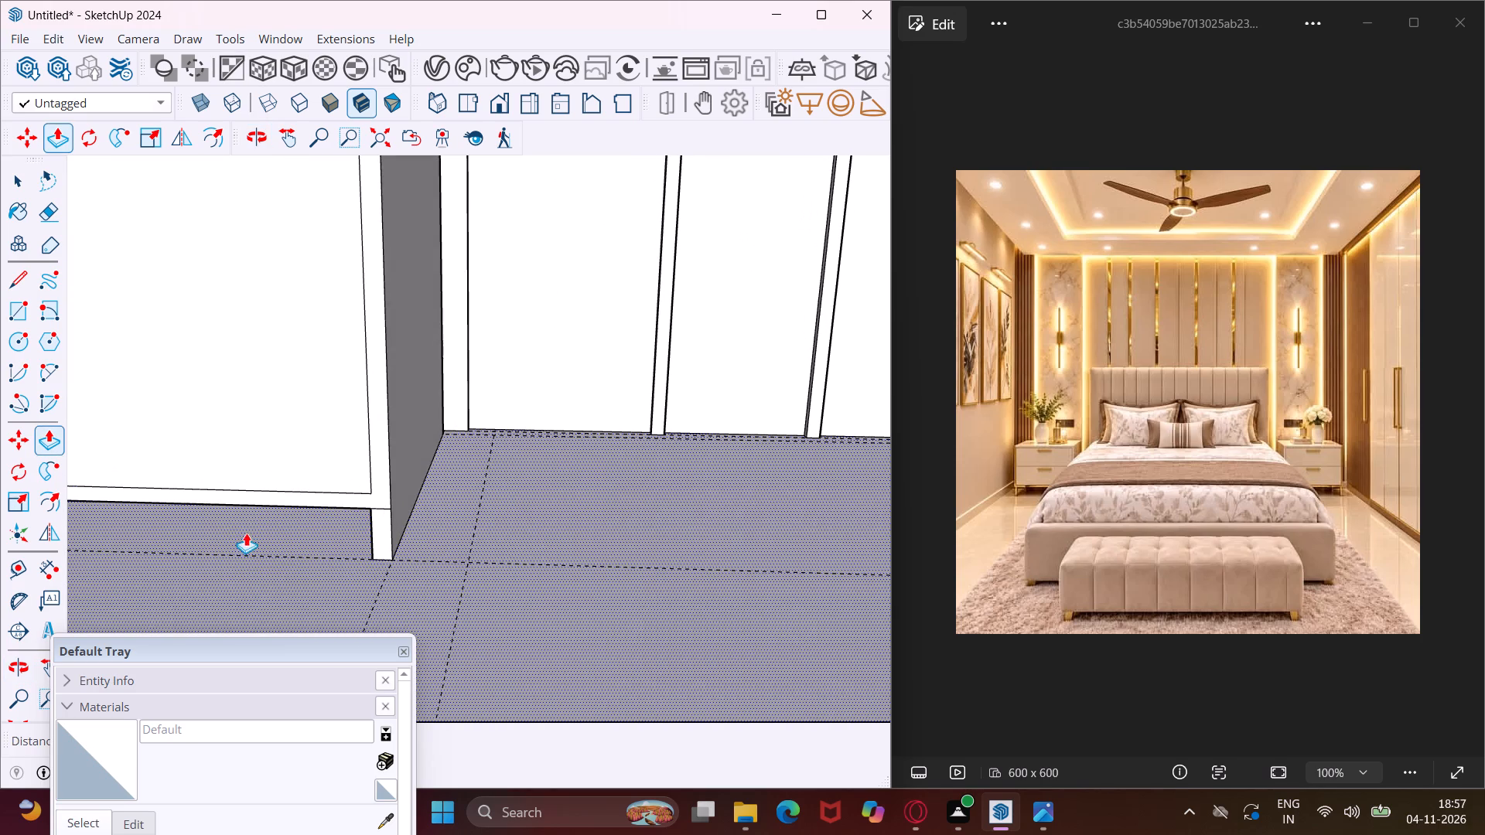
scroll(492, 354, "down", 11)
key("Escape")
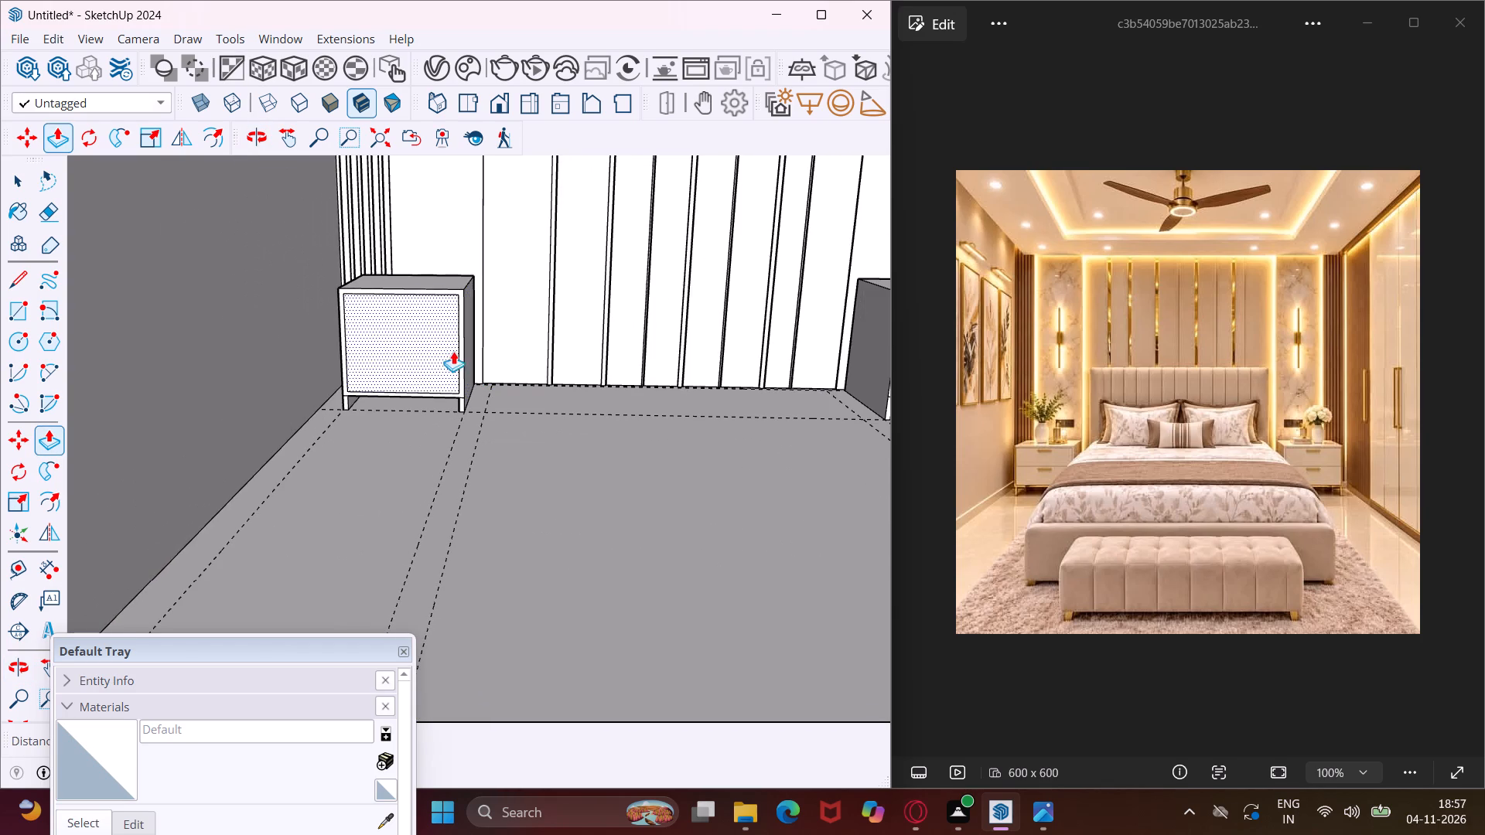
key("space")
Offset the inset front face of the bedside table opposite the wardrobe inward by .4".
scroll(426, 324, "up", 9)
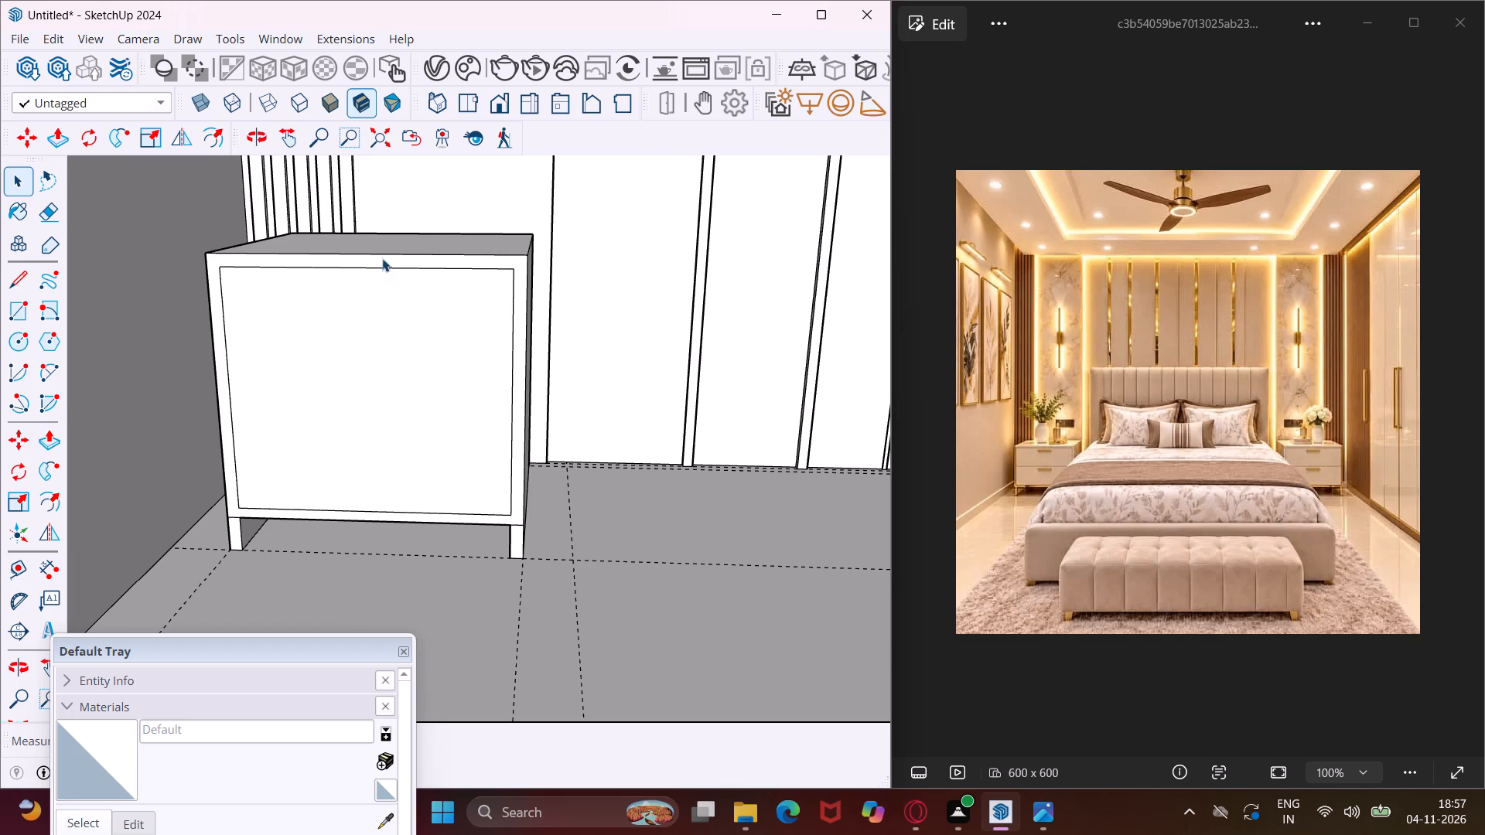
left_click(404, 288)
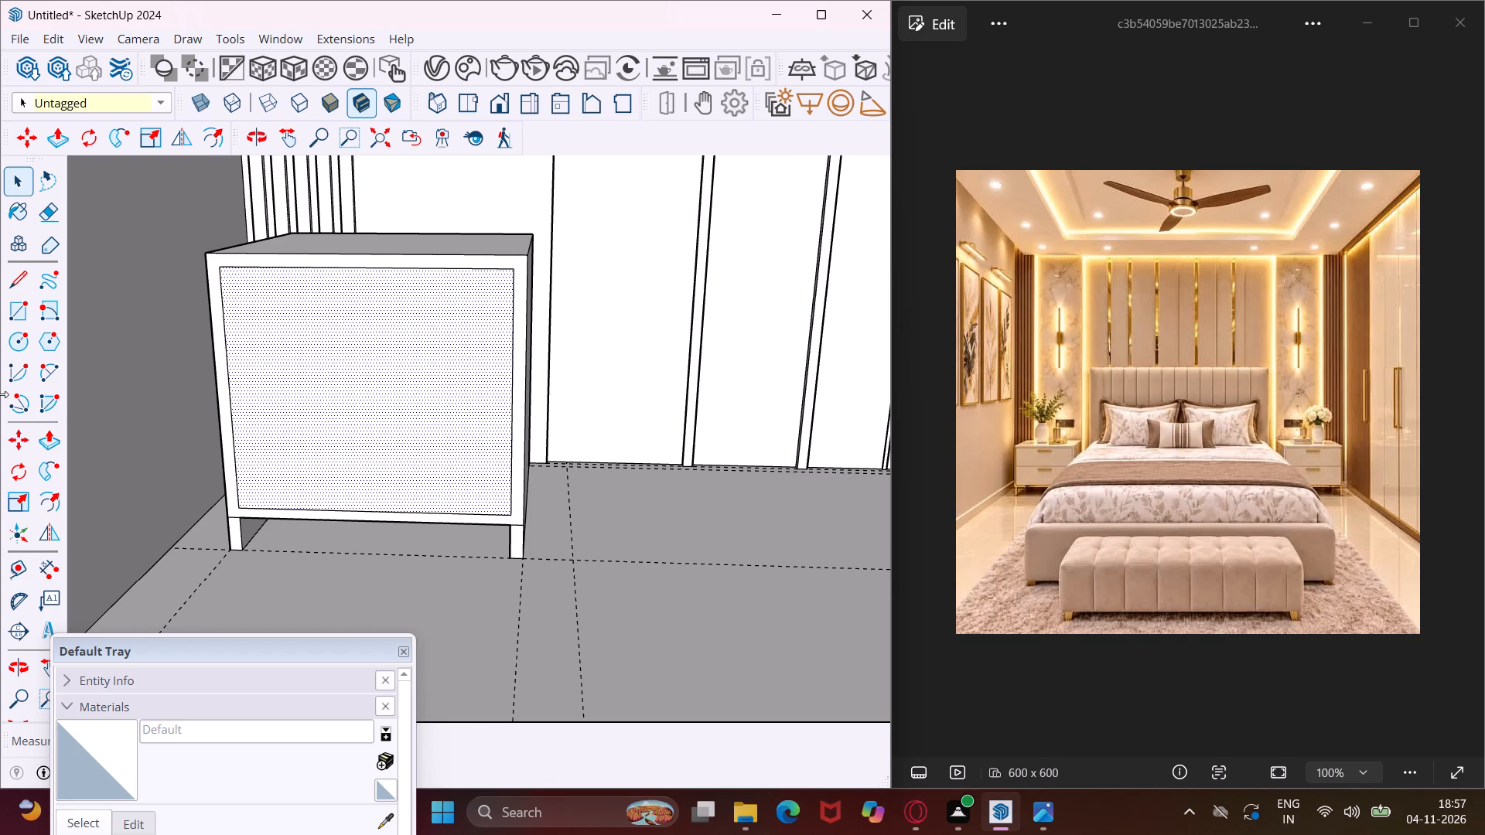
left_click(51, 506)
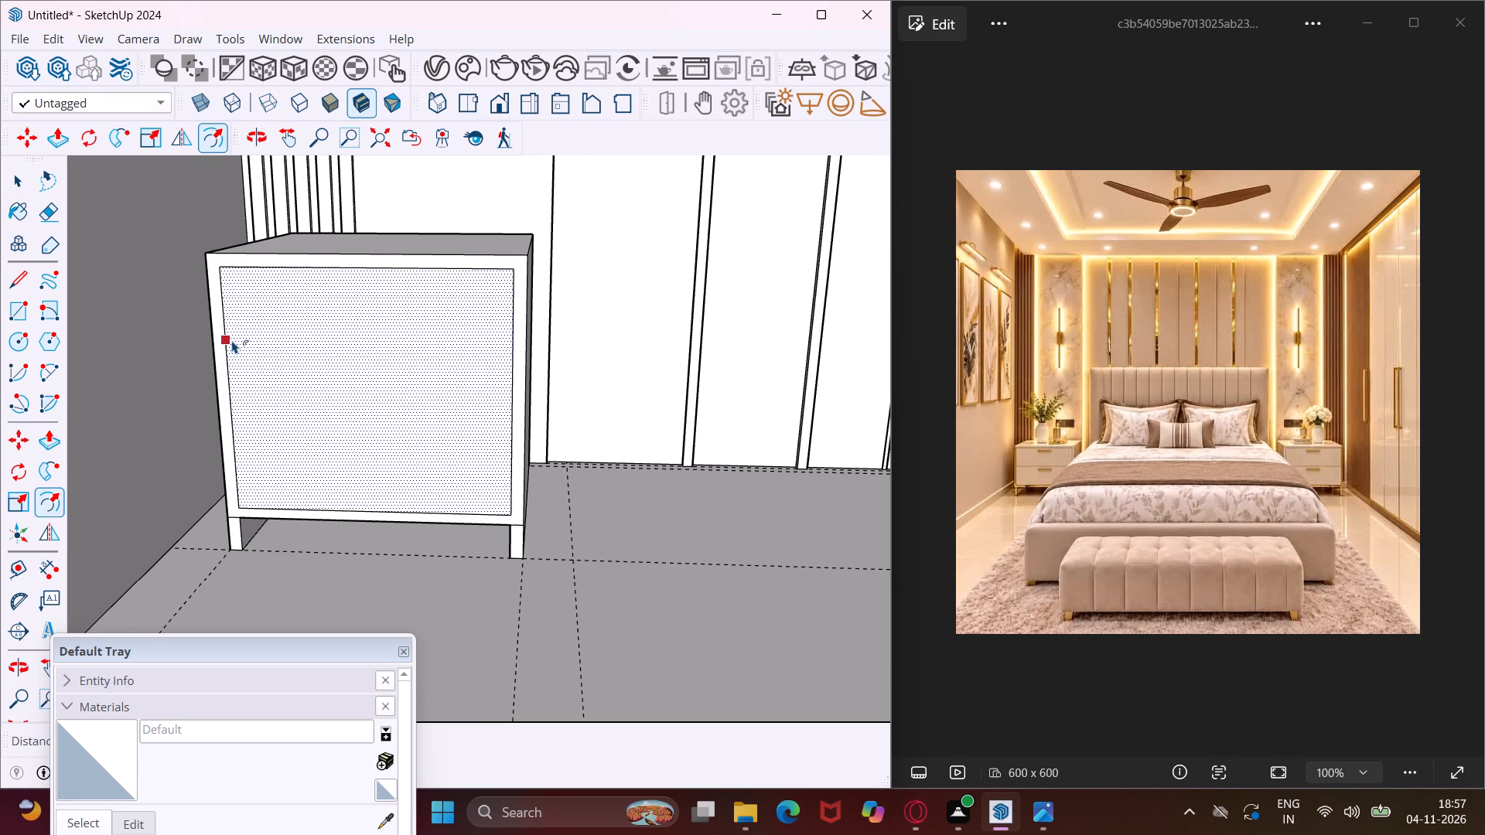
scroll(232, 340, "up", 4)
left_click(233, 319)
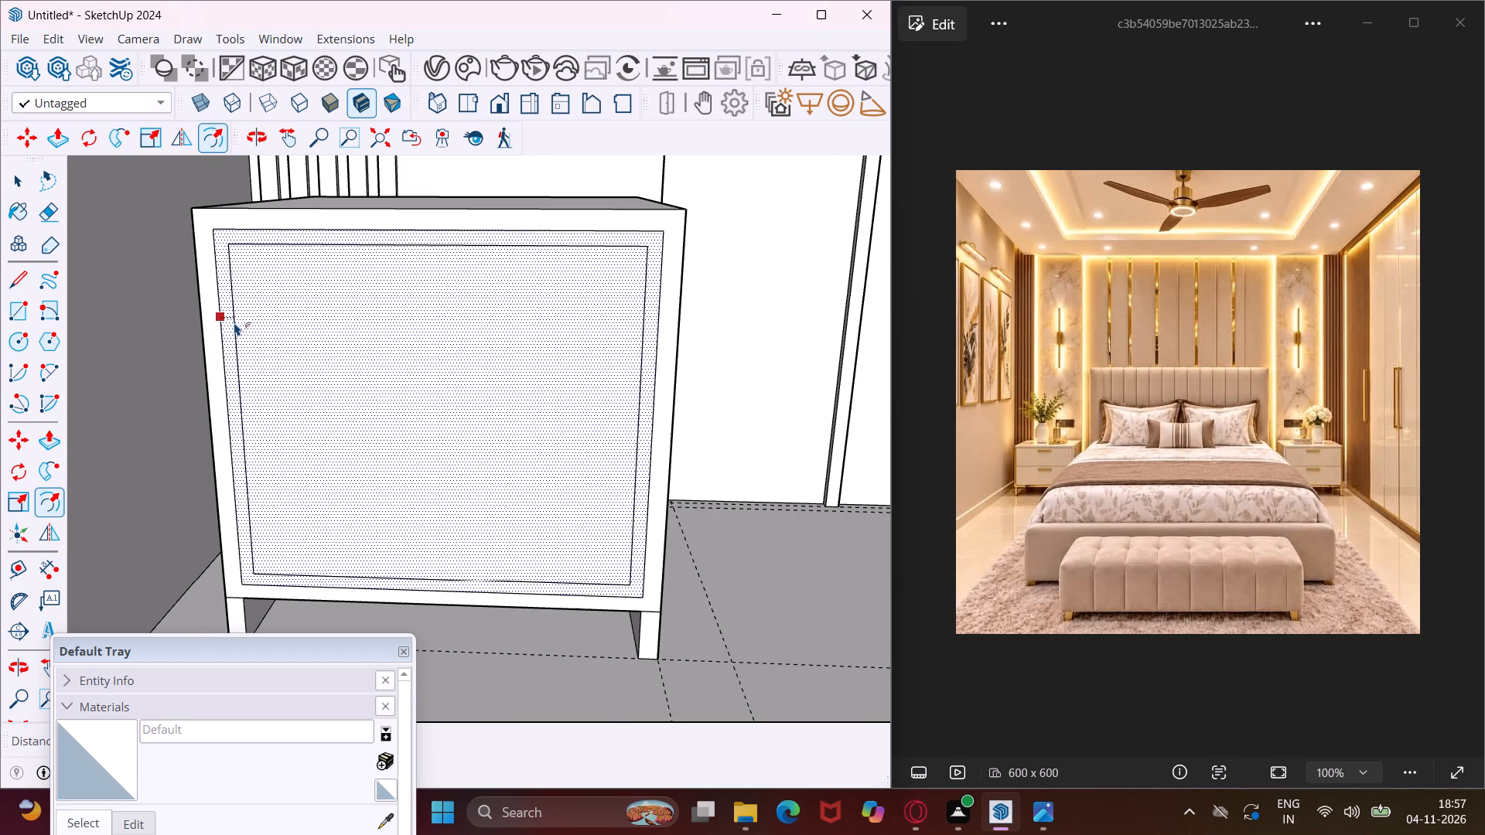
key("4")
key("BackSpace")
type(".4\"")
key("Return")
scroll(227, 322, "down", 6)
scroll(168, 288, "down", 2)
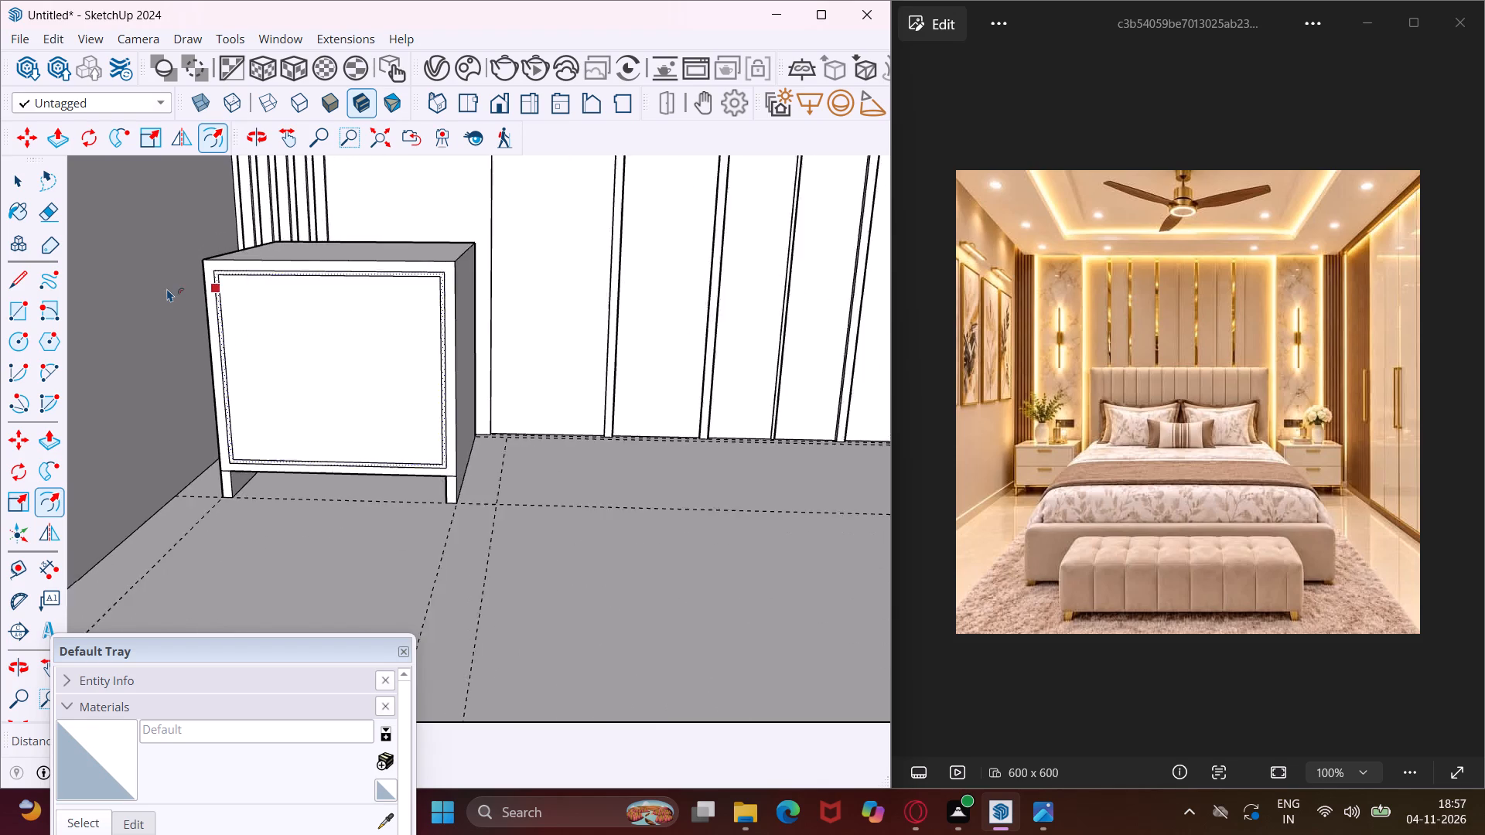
scroll(167, 288, "down", 9)
key("Escape")
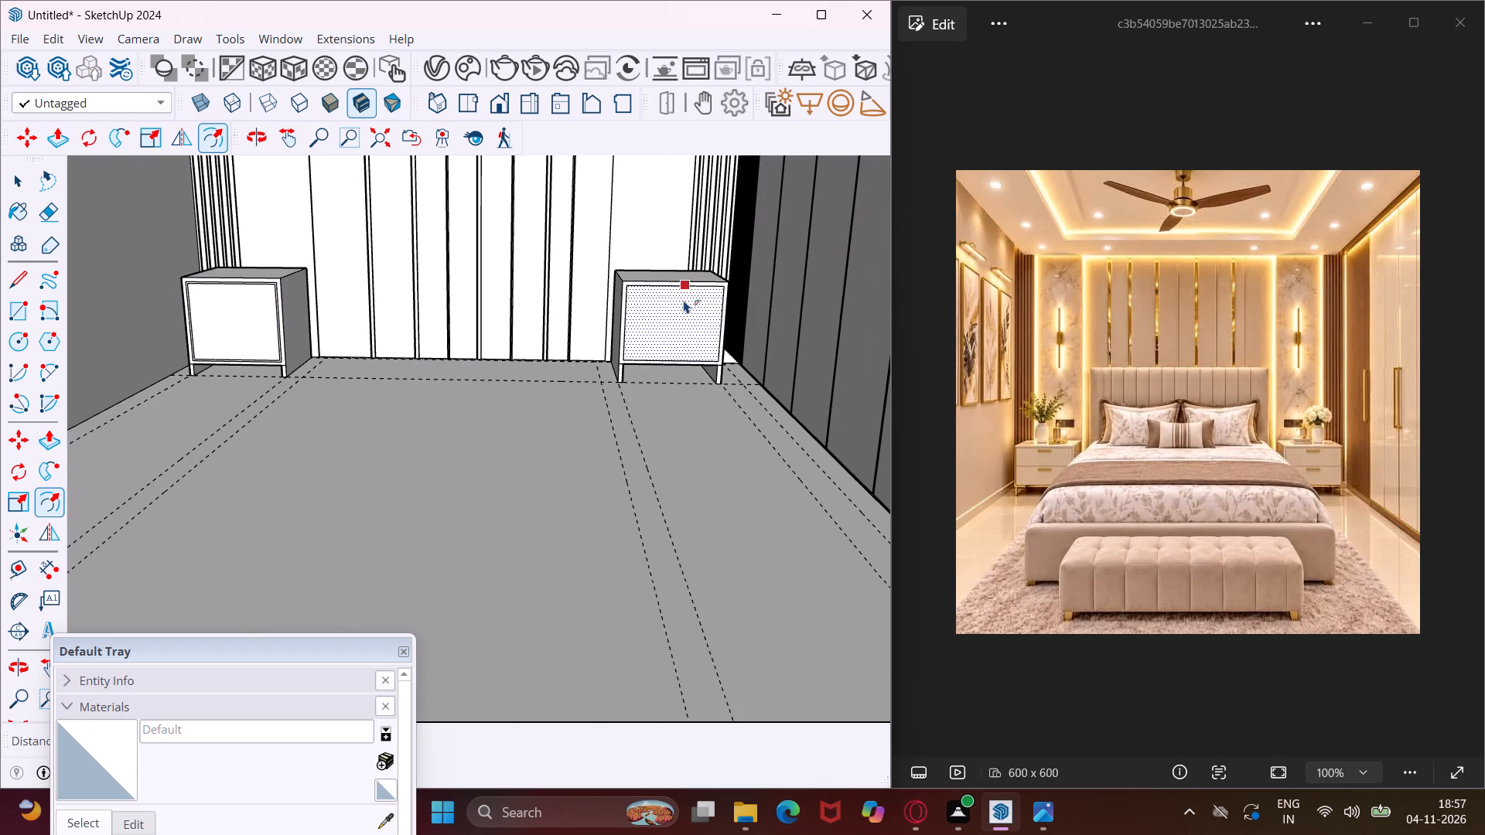
Offset the inset front face of the wardrobe-side bedside table inward by .4".
scroll(681, 300, "up", 9)
left_click(678, 294)
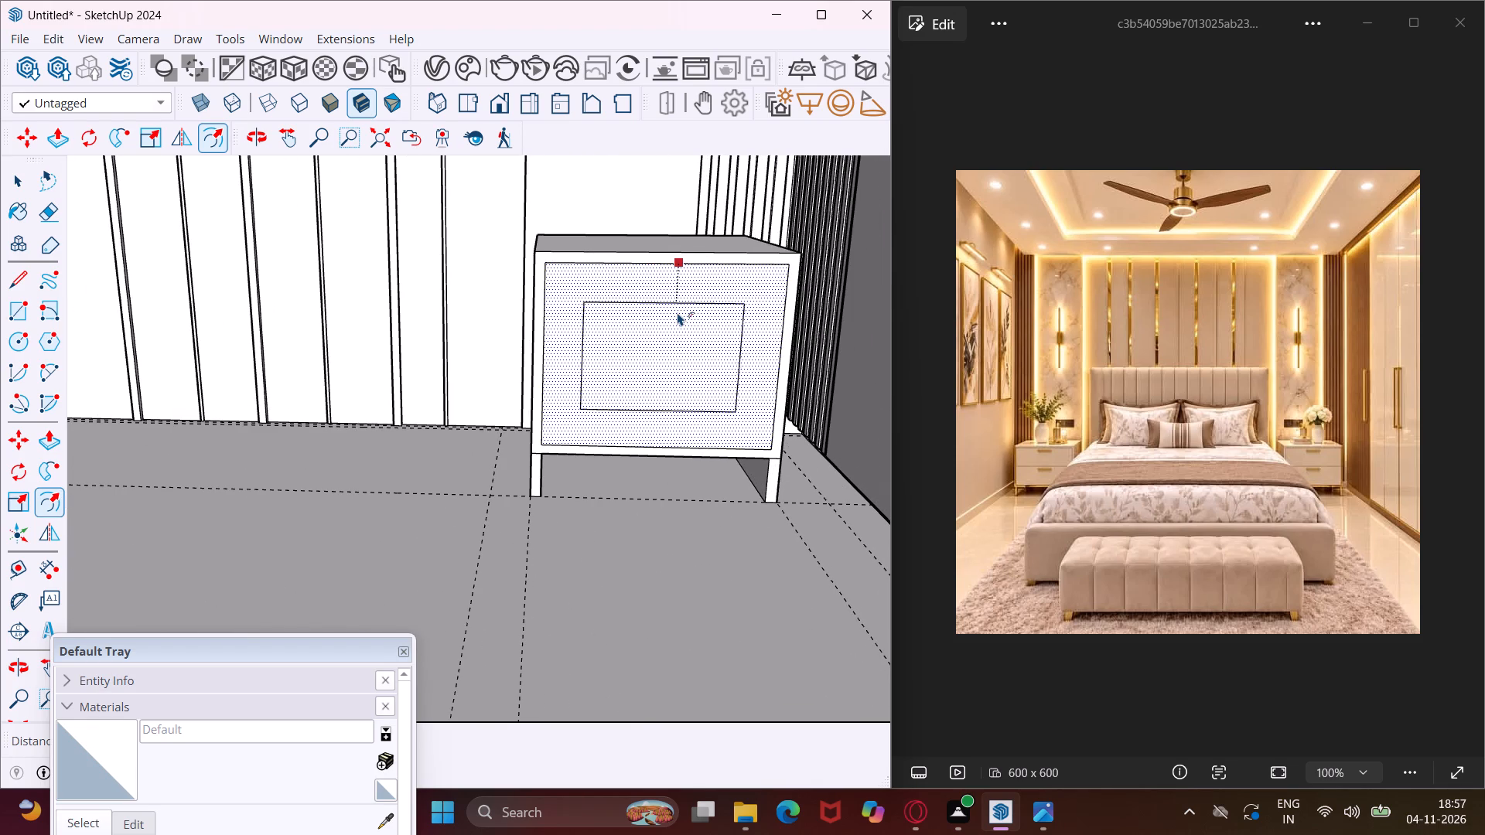
type(".4\"")
key("Return")
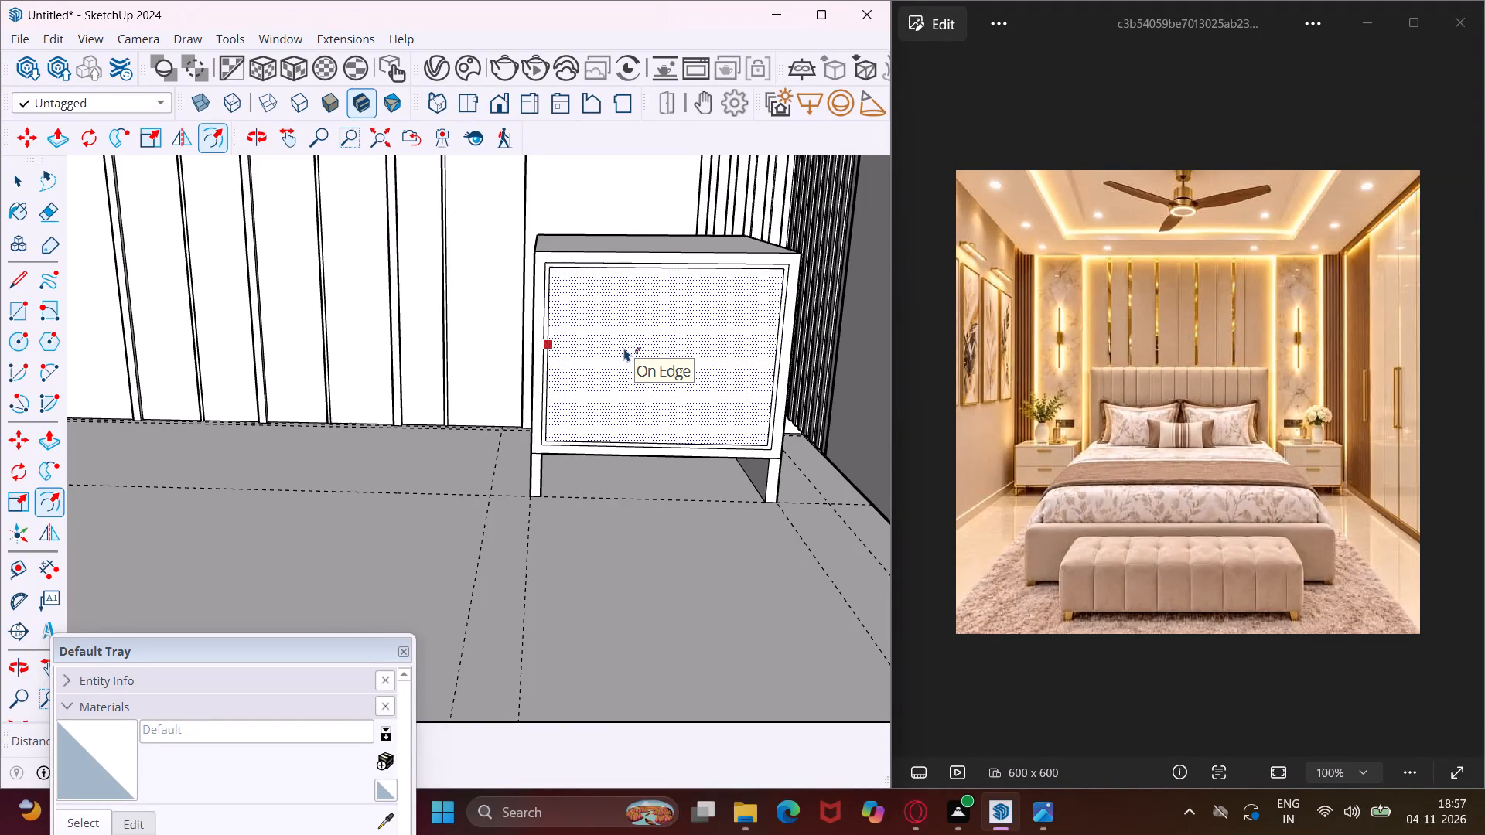
scroll(624, 348, "down", 9)
key("Escape")
key("space")
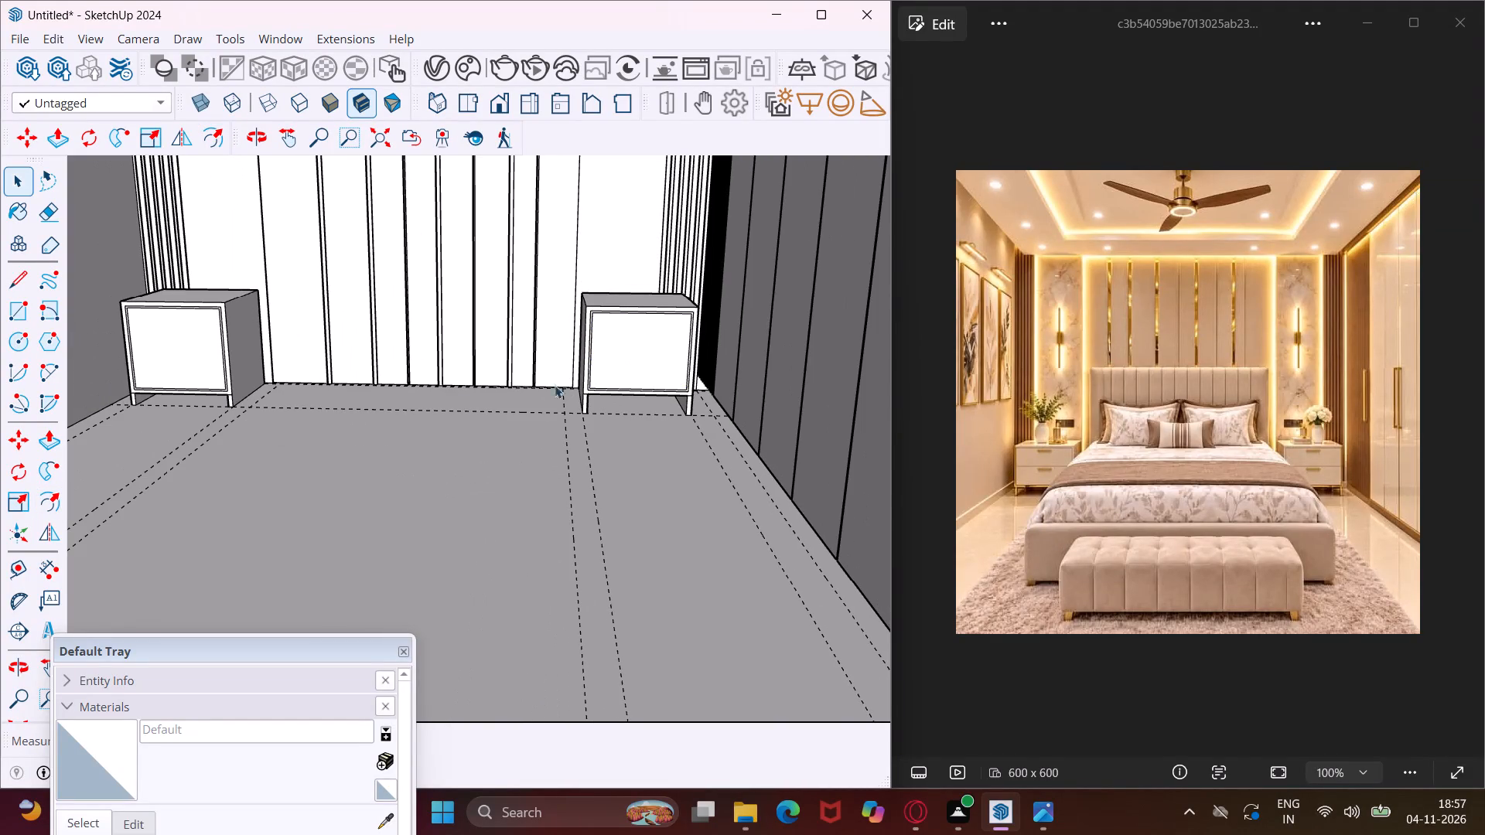
Copy the inner panel's top edge down to about mid-height on the front of the table opposite the wardrobe.
middle_click_drag(135, 329, 199, 339)
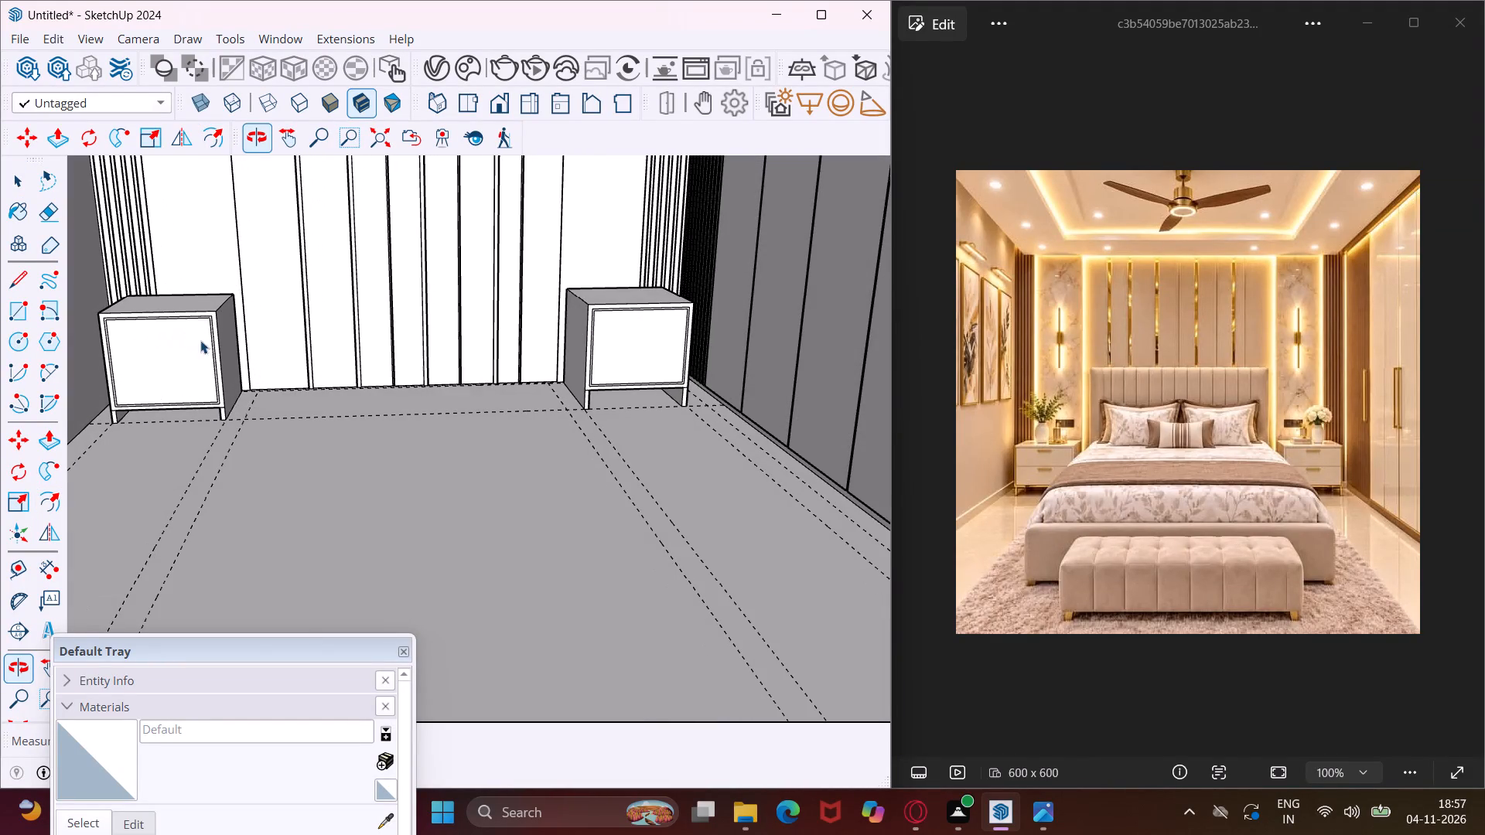
scroll(248, 318, "down", 5)
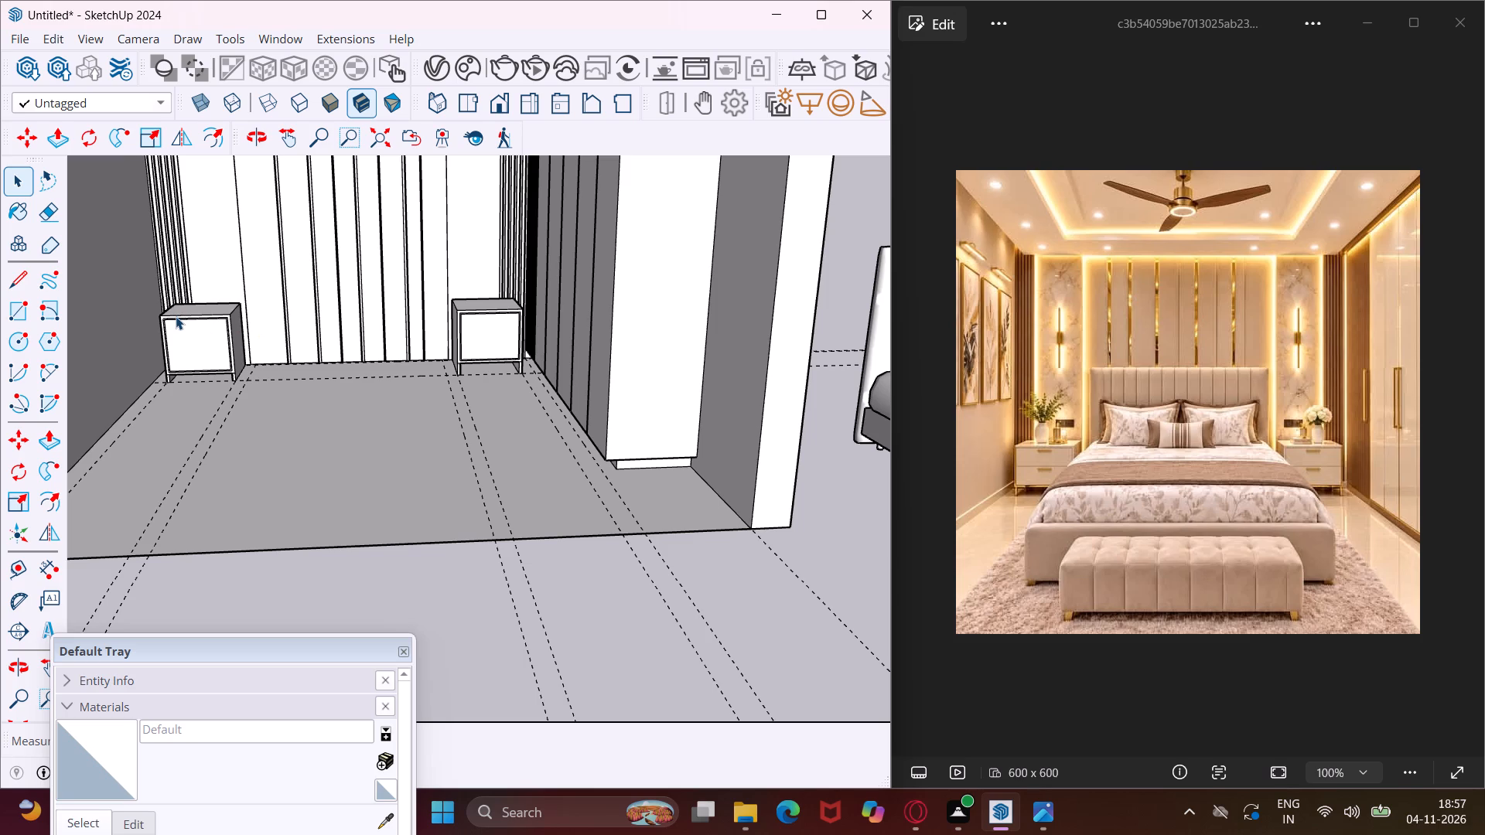
scroll(174, 318, "up", 9)
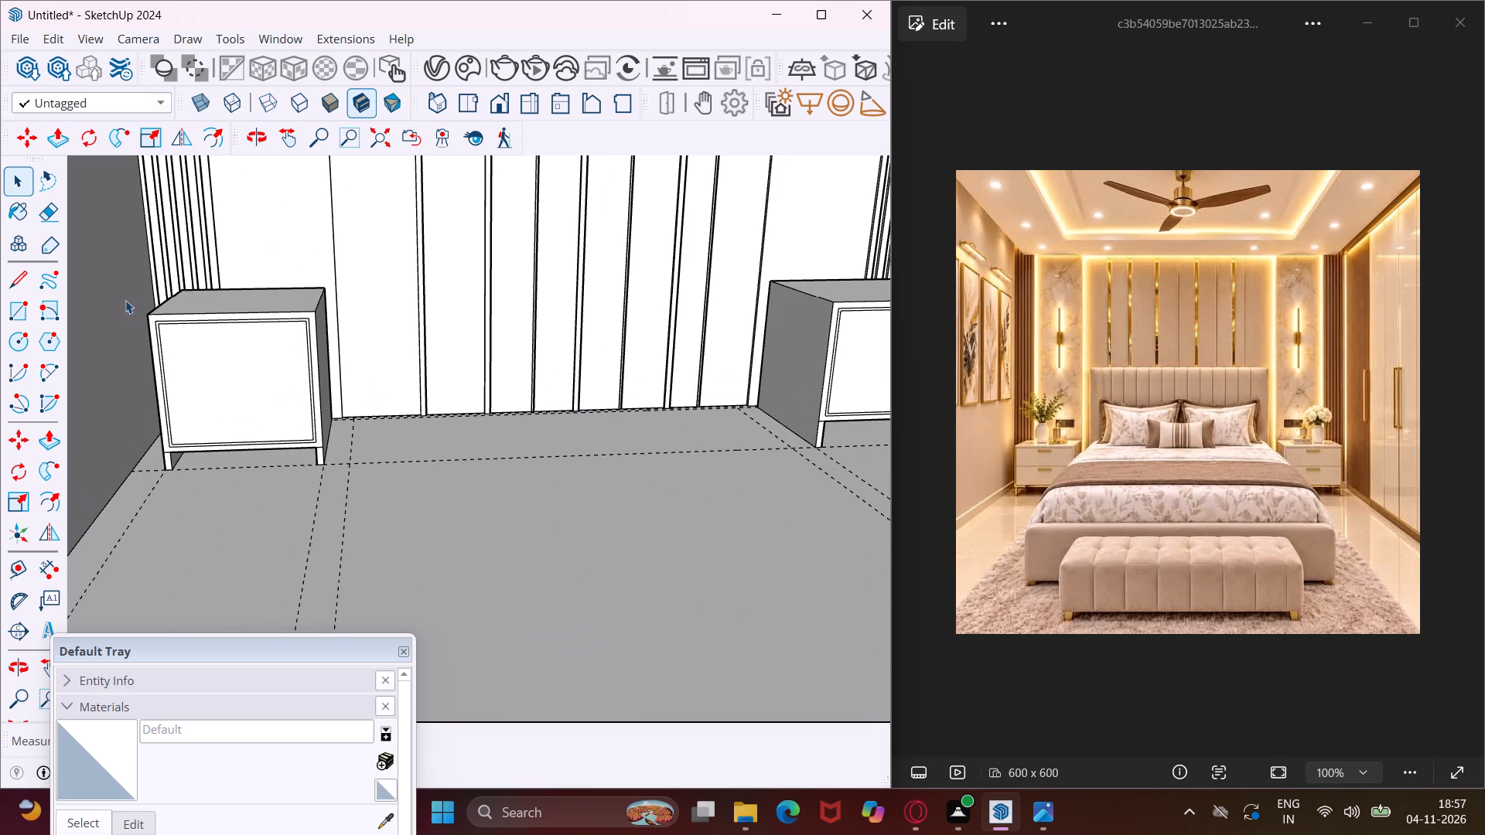
scroll(125, 300, "up", 9)
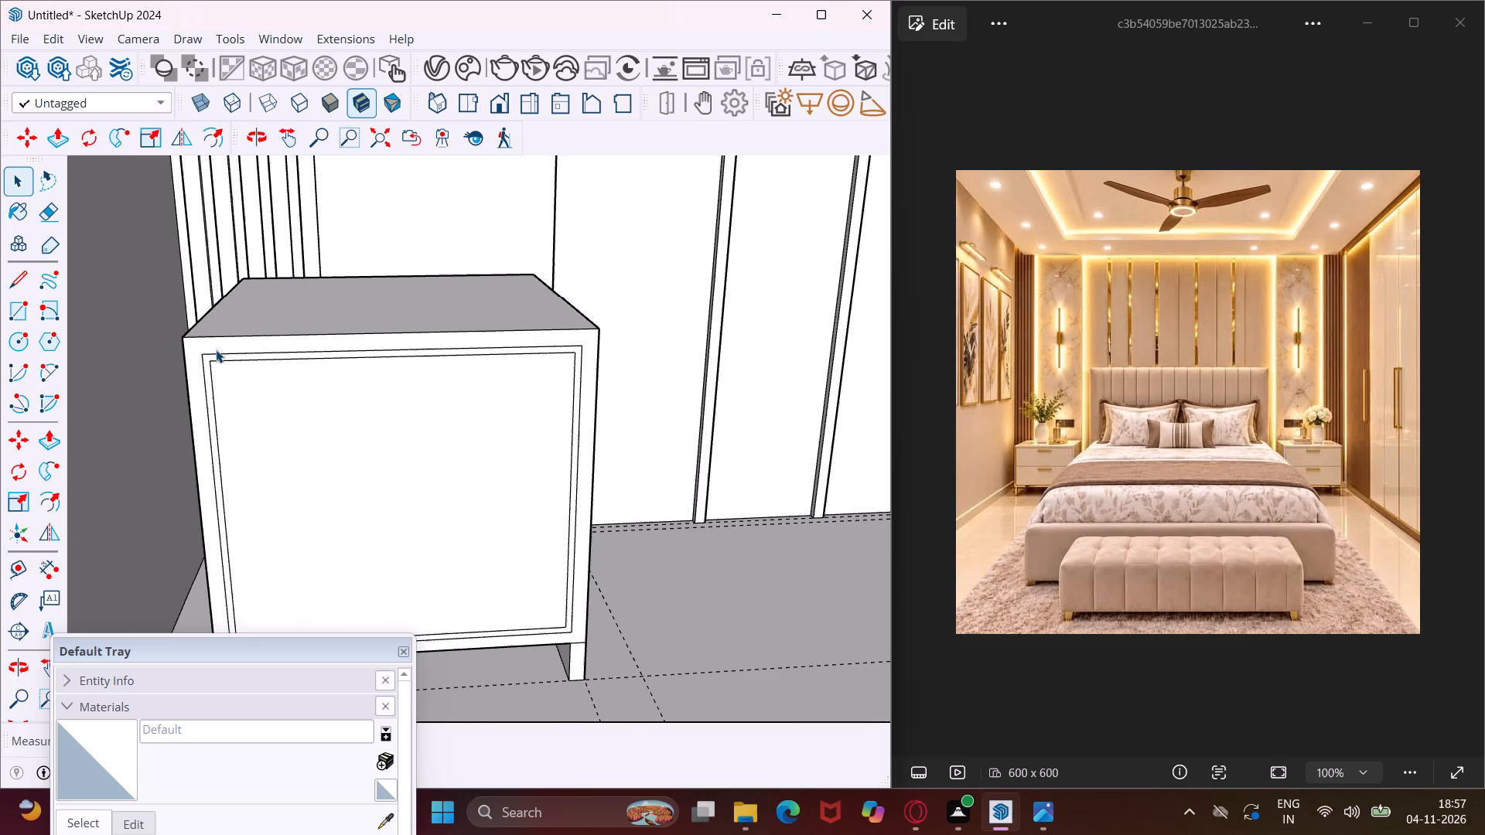
left_click(214, 363)
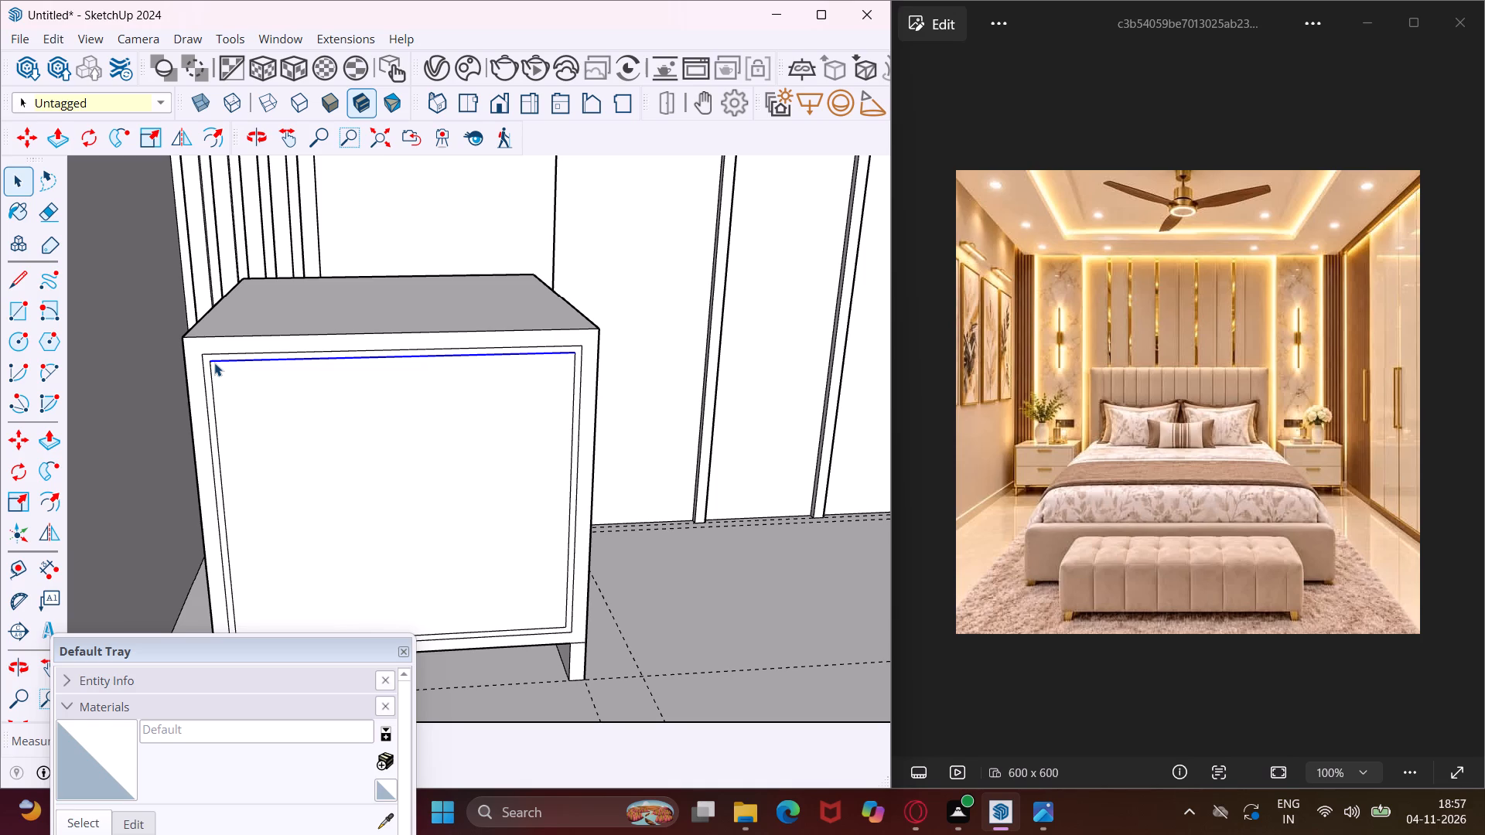
key("m")
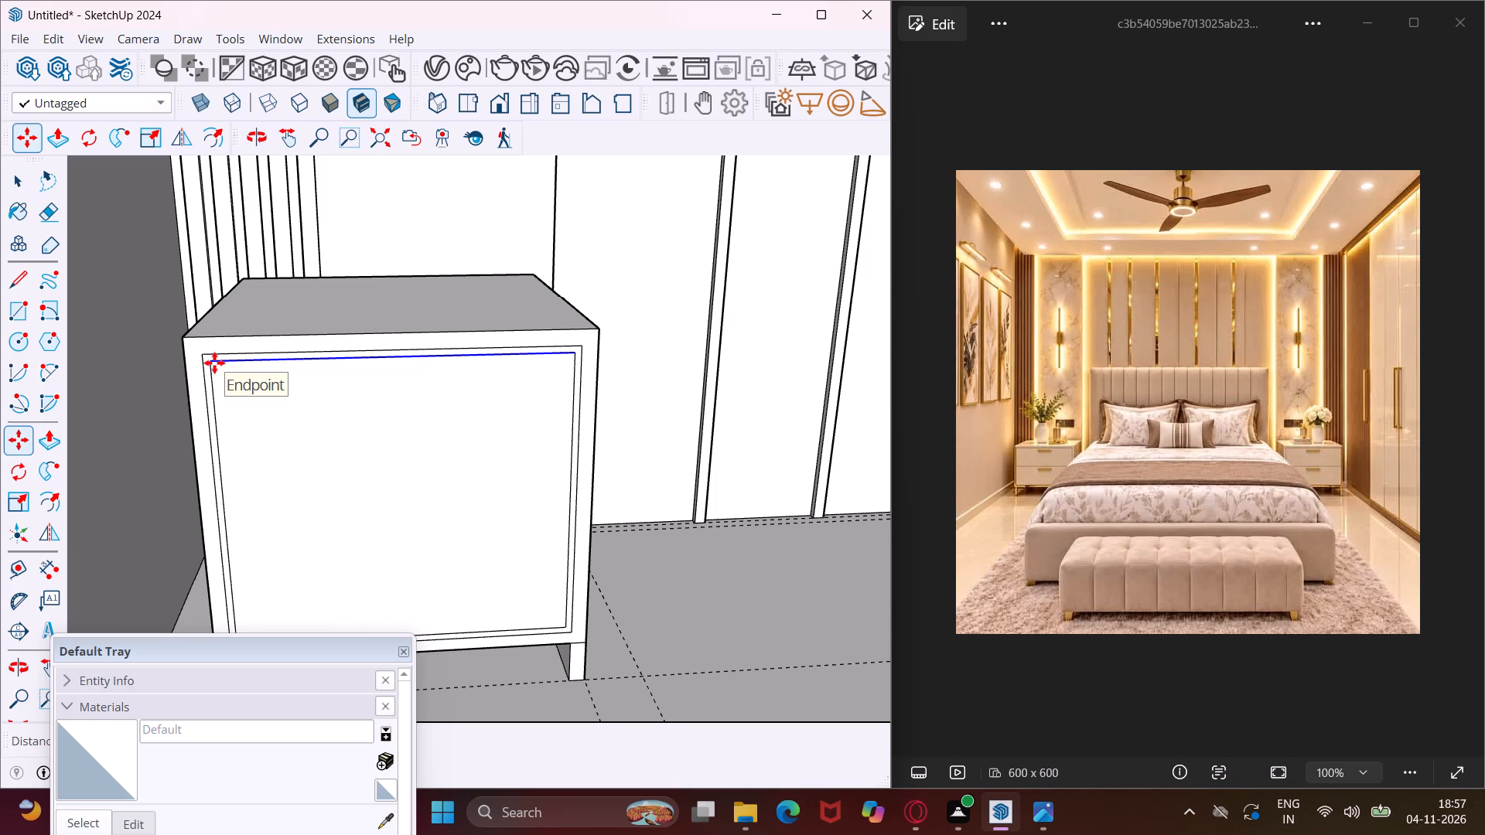
scroll(214, 363, "up", 5)
left_click(207, 360)
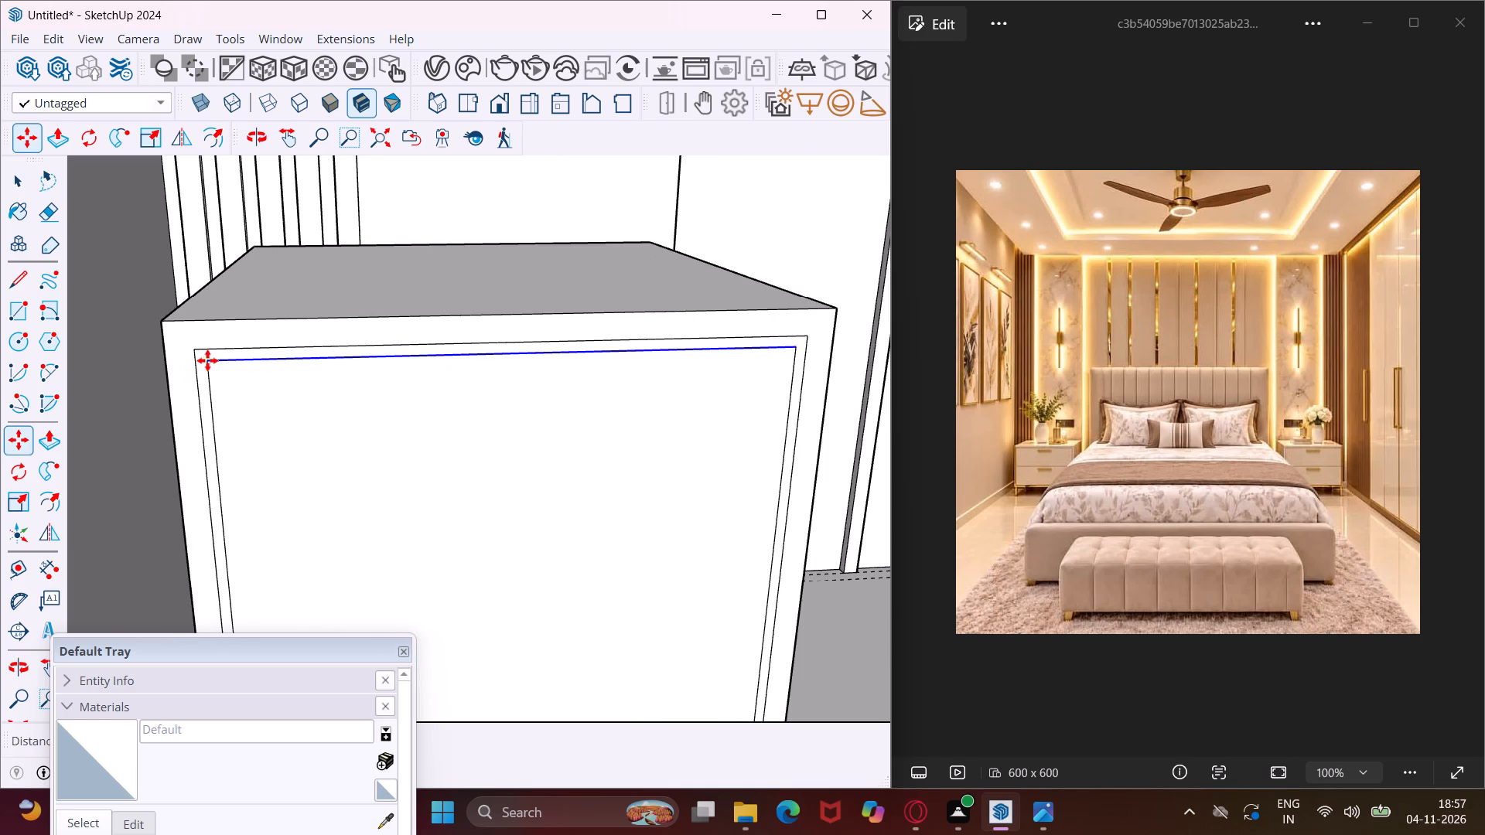
scroll(209, 377, "down", 5)
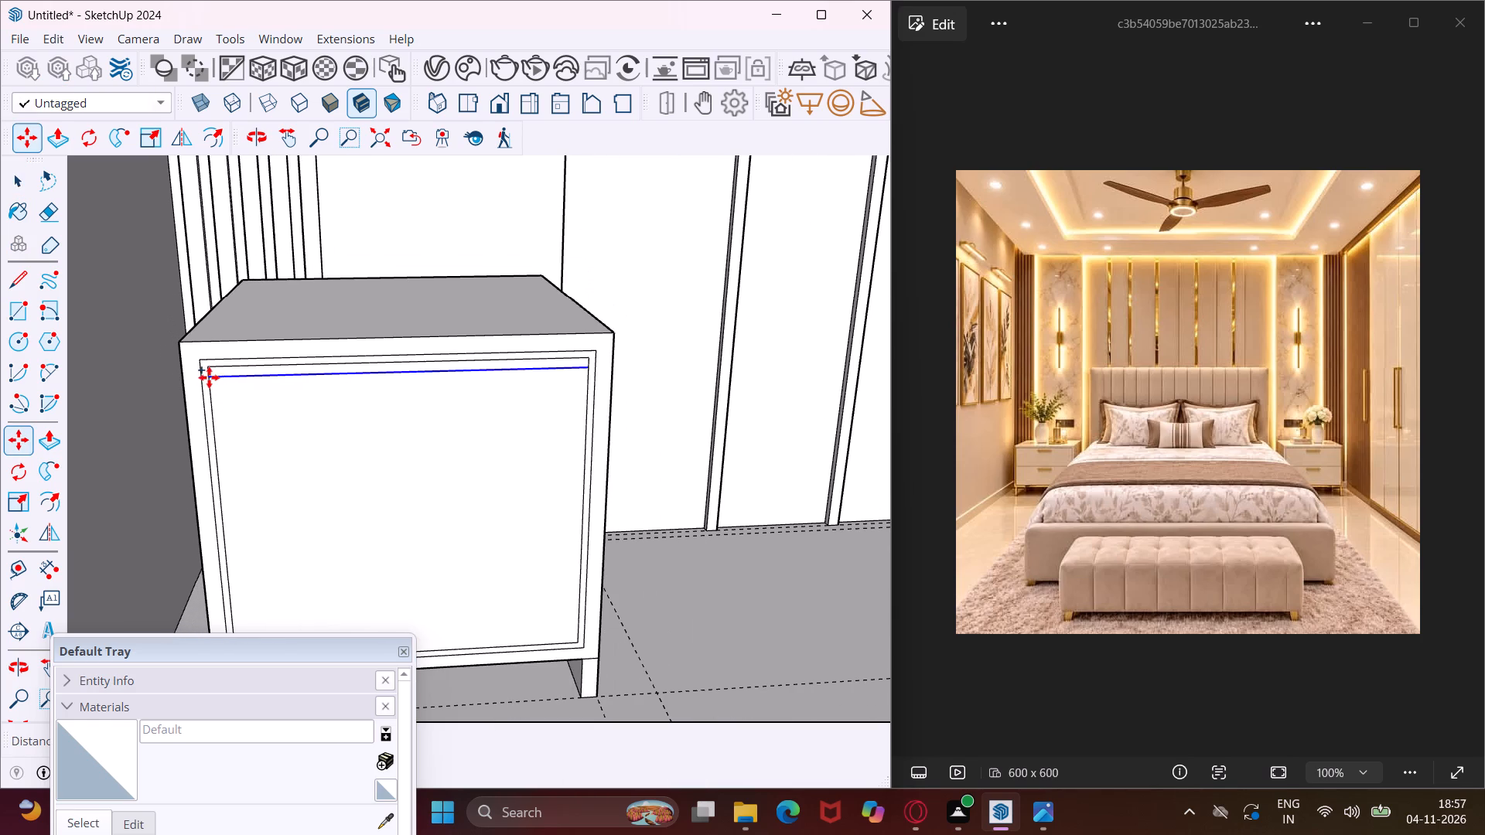
left_click(224, 528)
Copy that mid-height line upward by .4" to form a thin drawer gap on the table opposite the wardrobe.
scroll(224, 525, "up", 13)
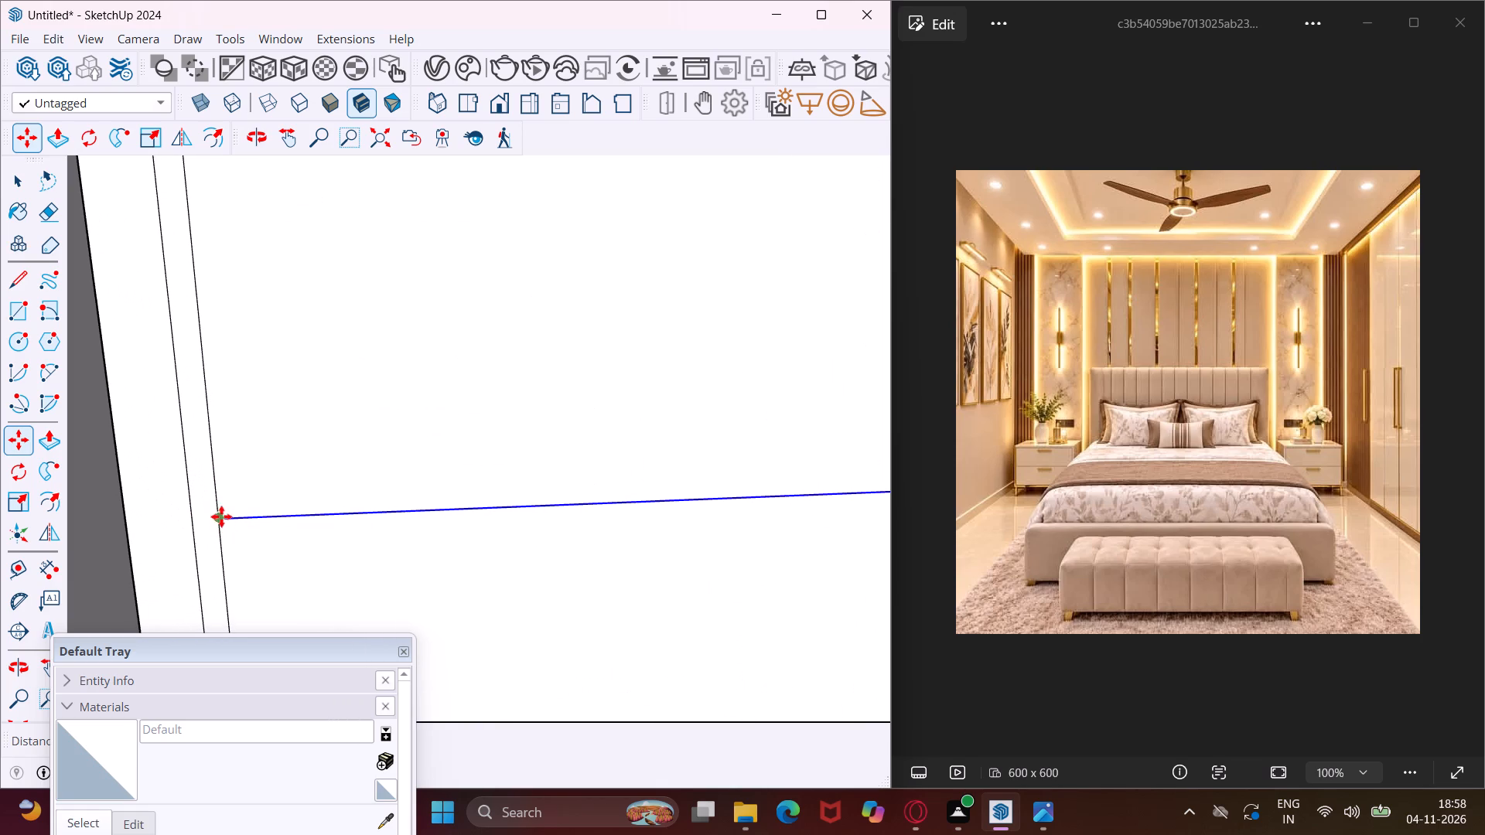
left_click(219, 516)
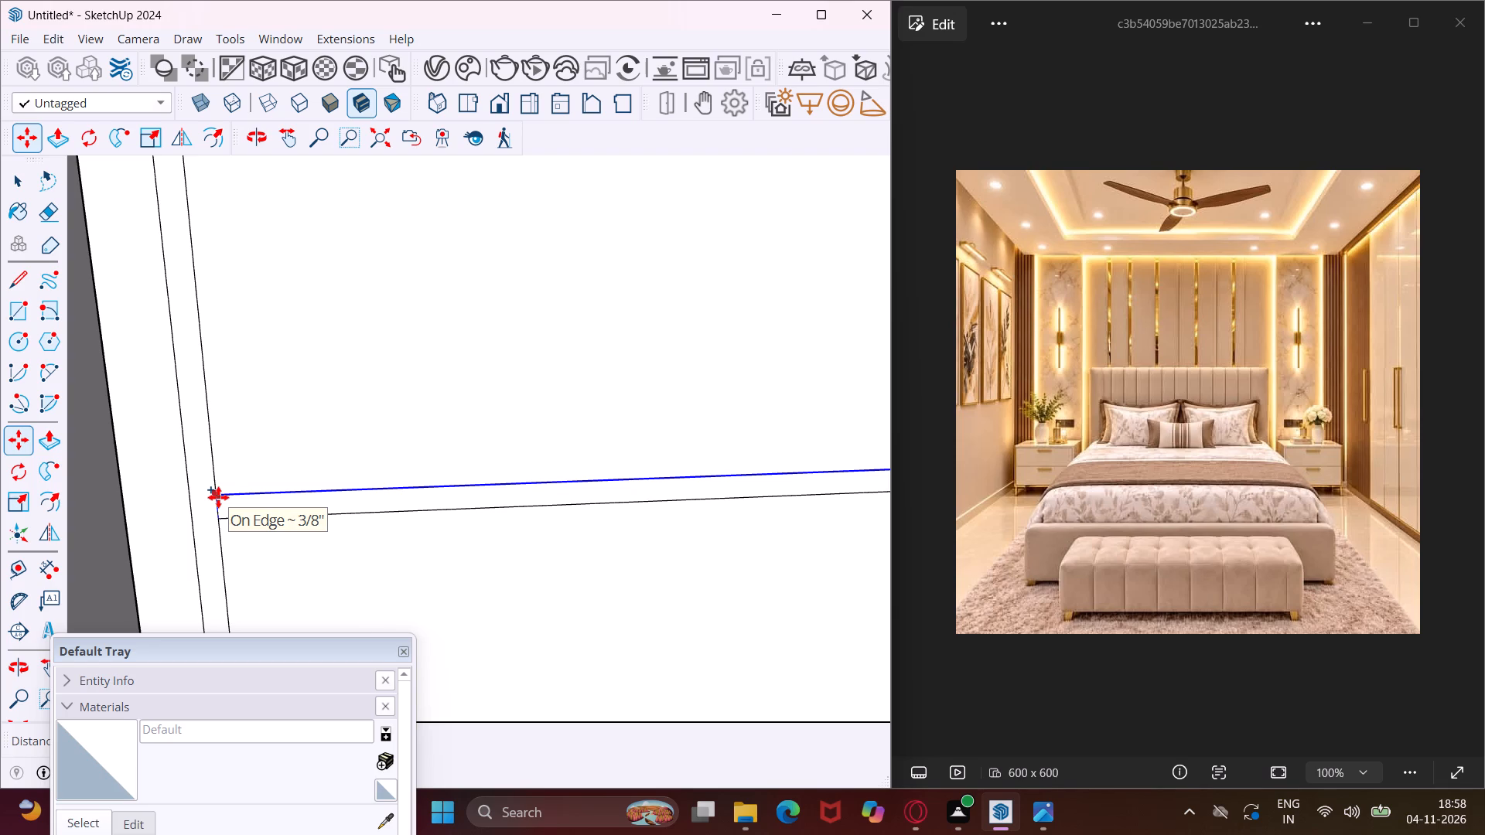
type(".4\"")
key("Return")
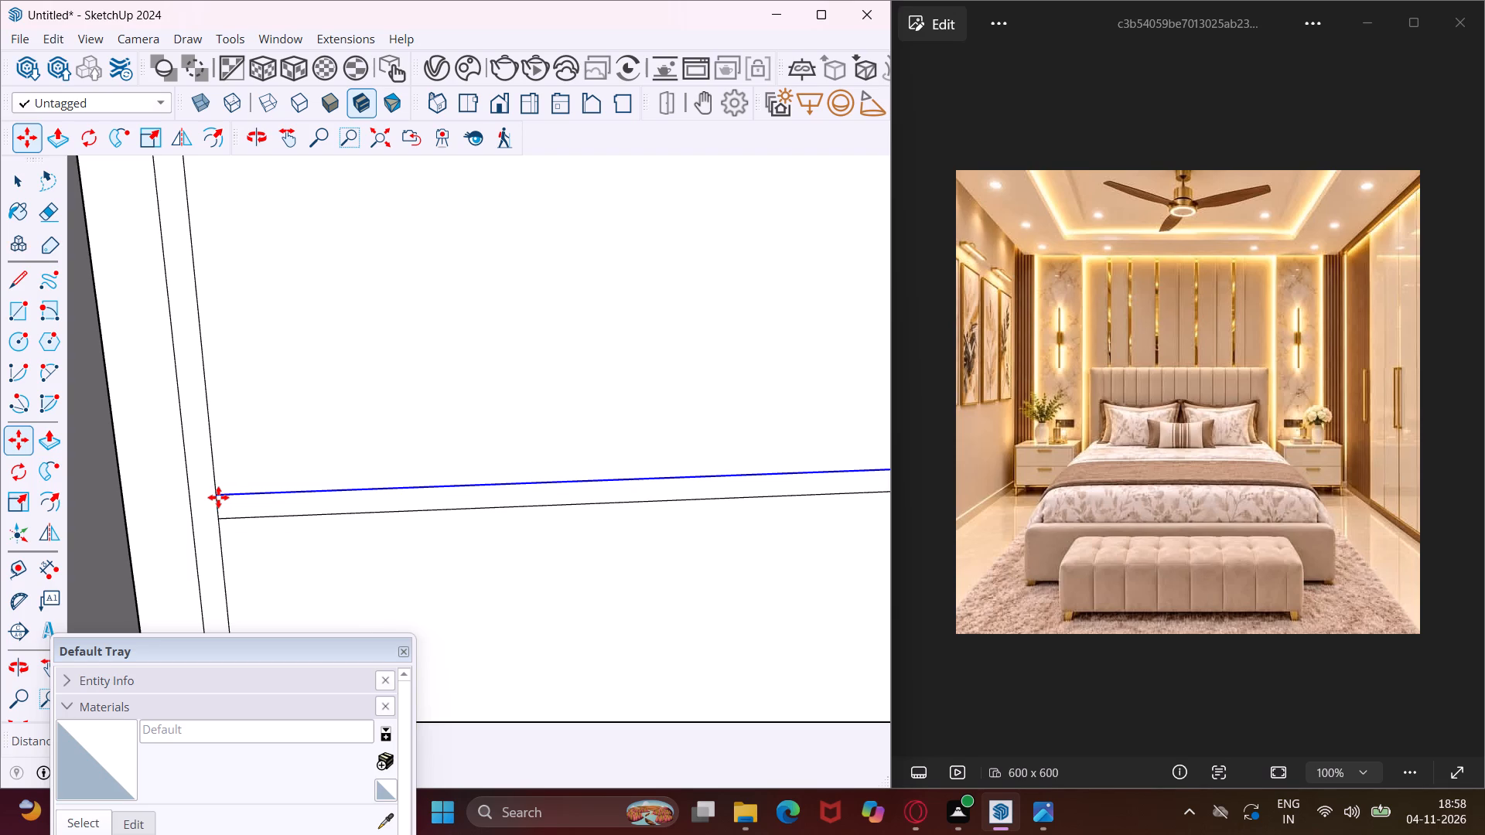
scroll(218, 497, "down", 19)
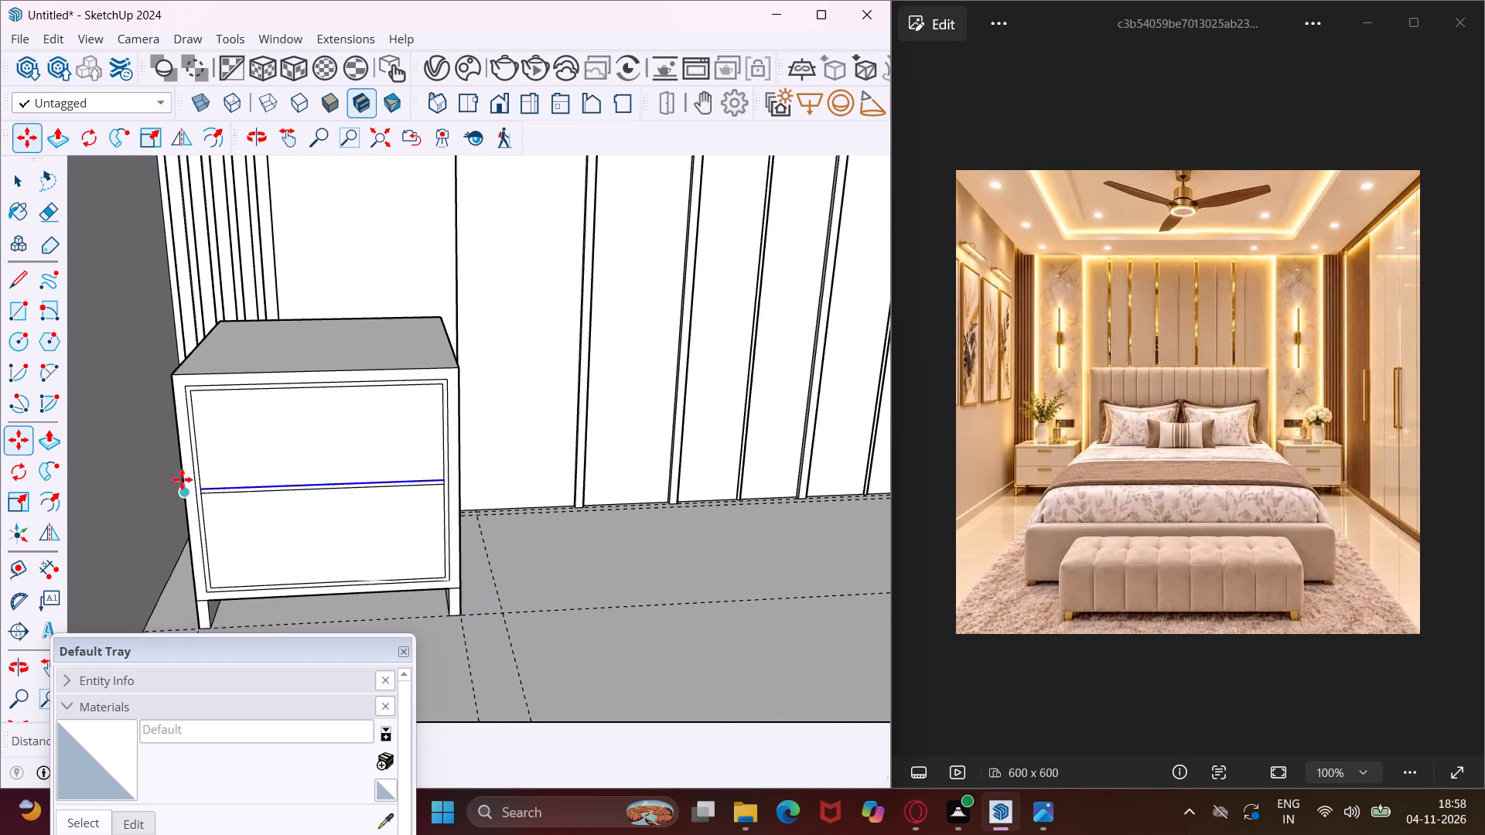
scroll(179, 477, "down", 9)
key("Escape")
key("space")
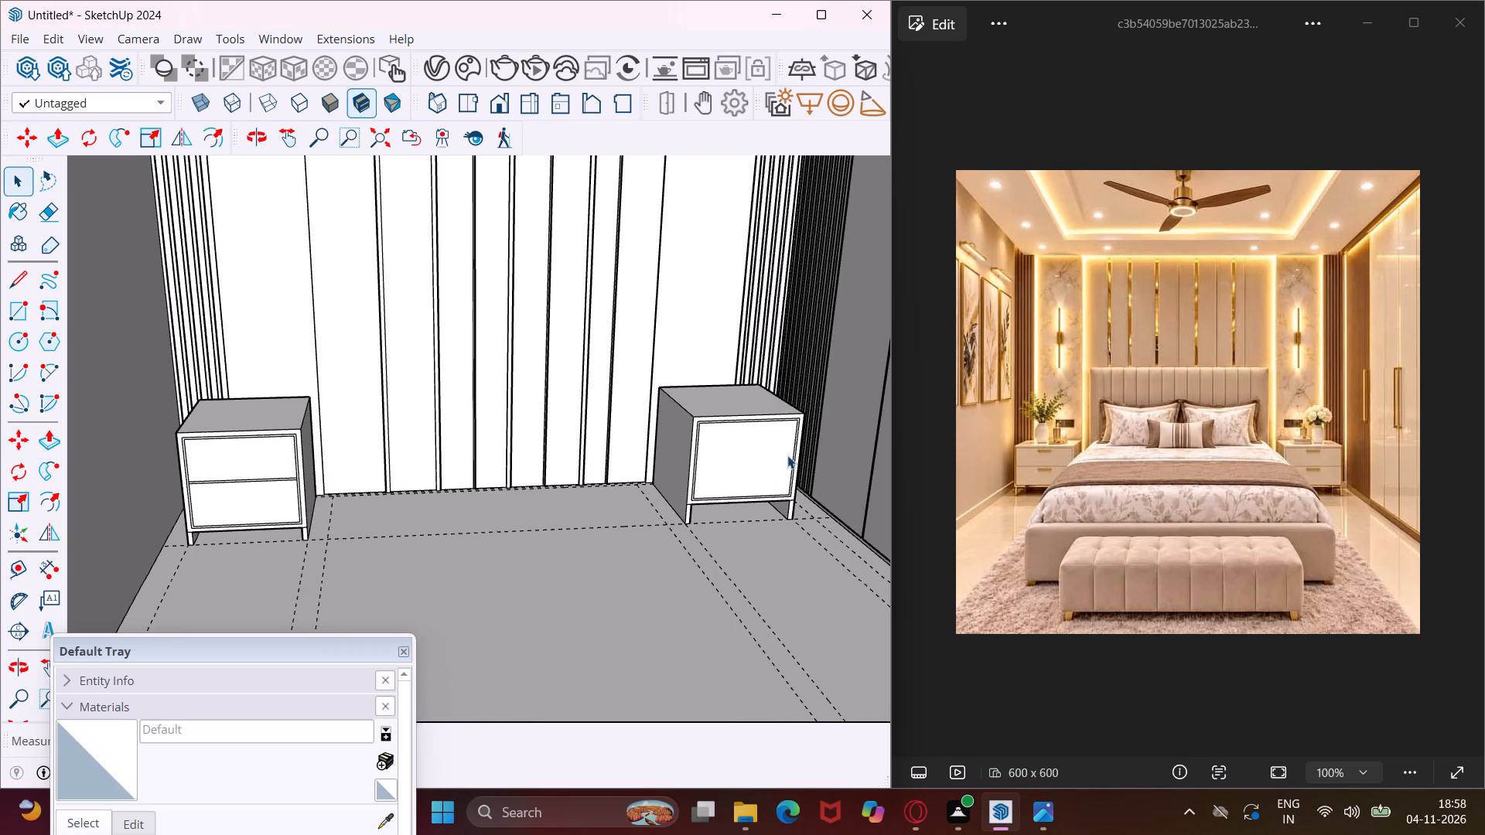
Copy the inner panel's top edge down to about mid-height on the front of the wardrobe-side bedside table.
scroll(780, 456, "up", 9)
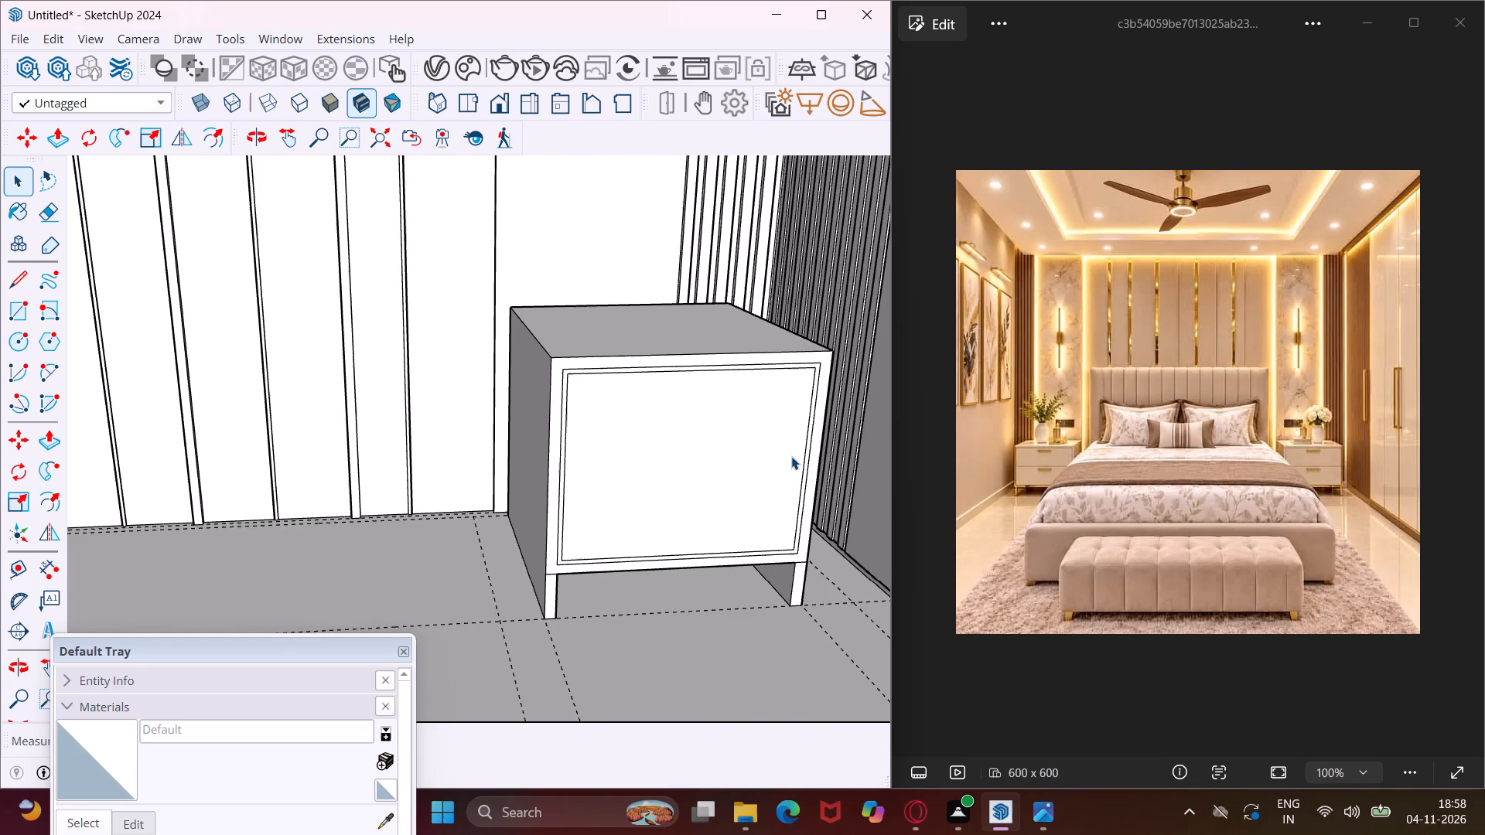
middle_click_drag(791, 456, 767, 439)
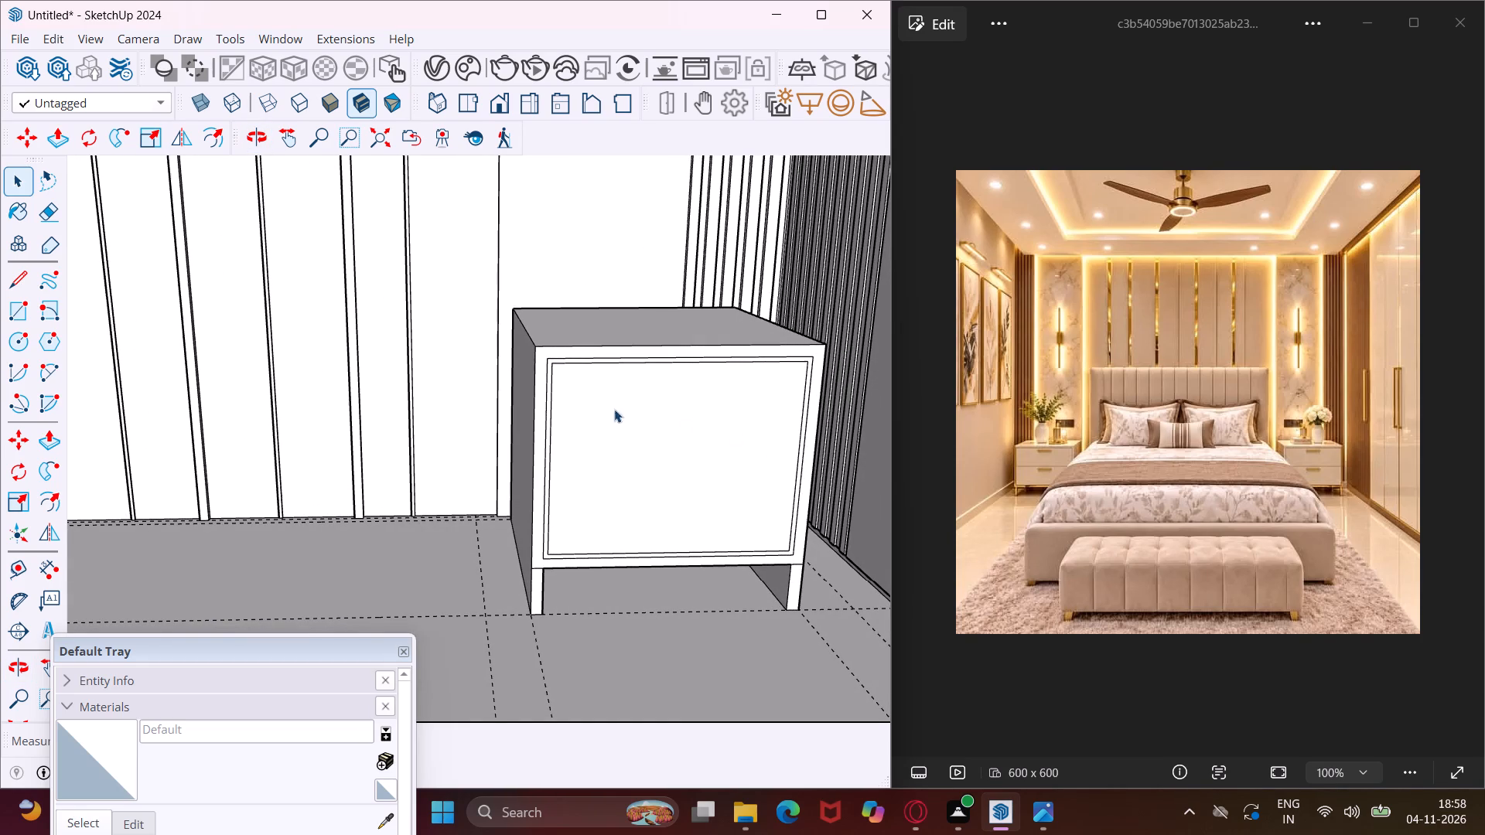
scroll(609, 408, "up", 5)
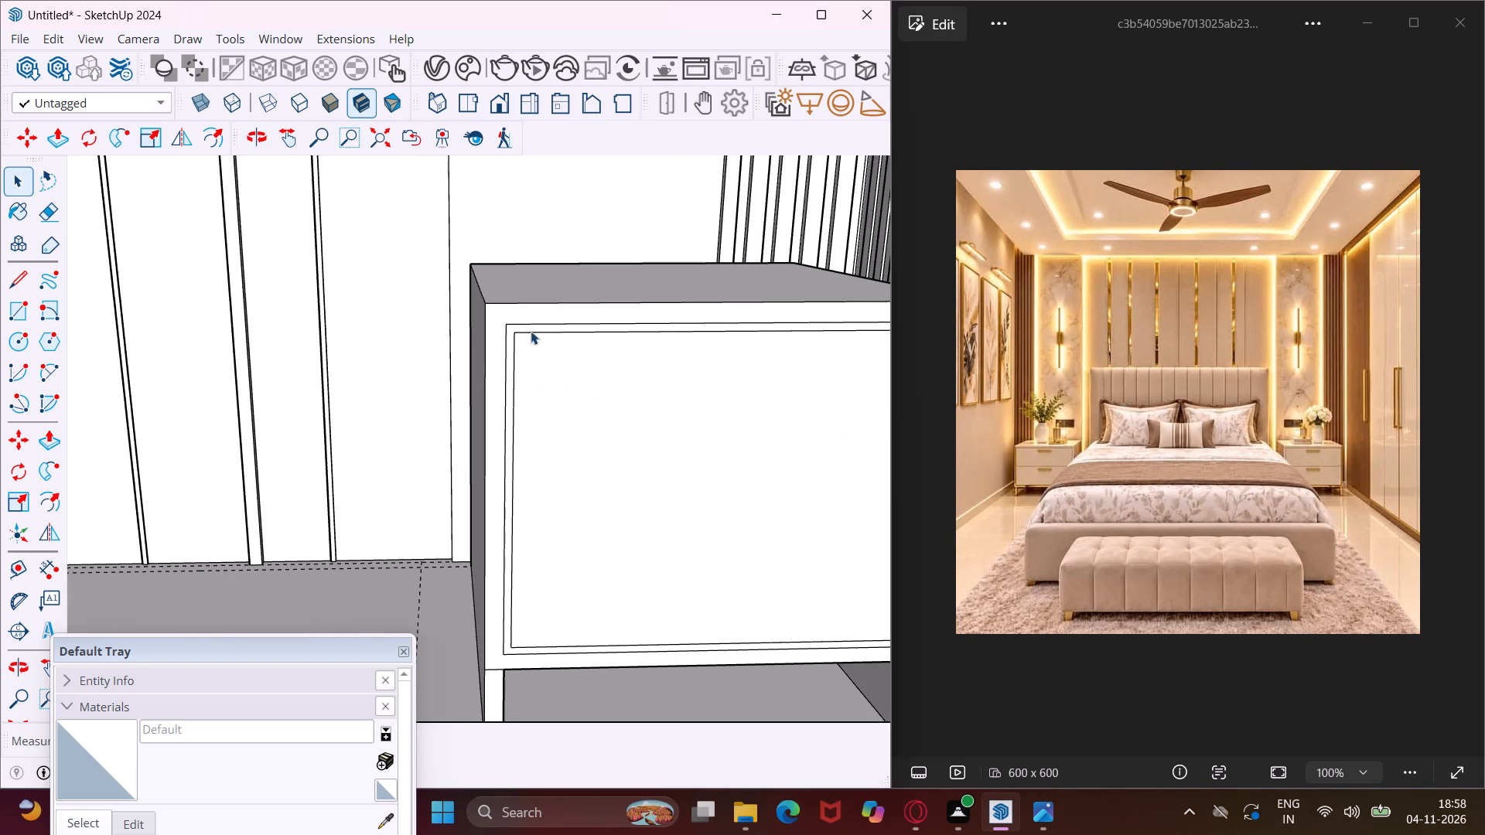
left_click(529, 334)
key("m")
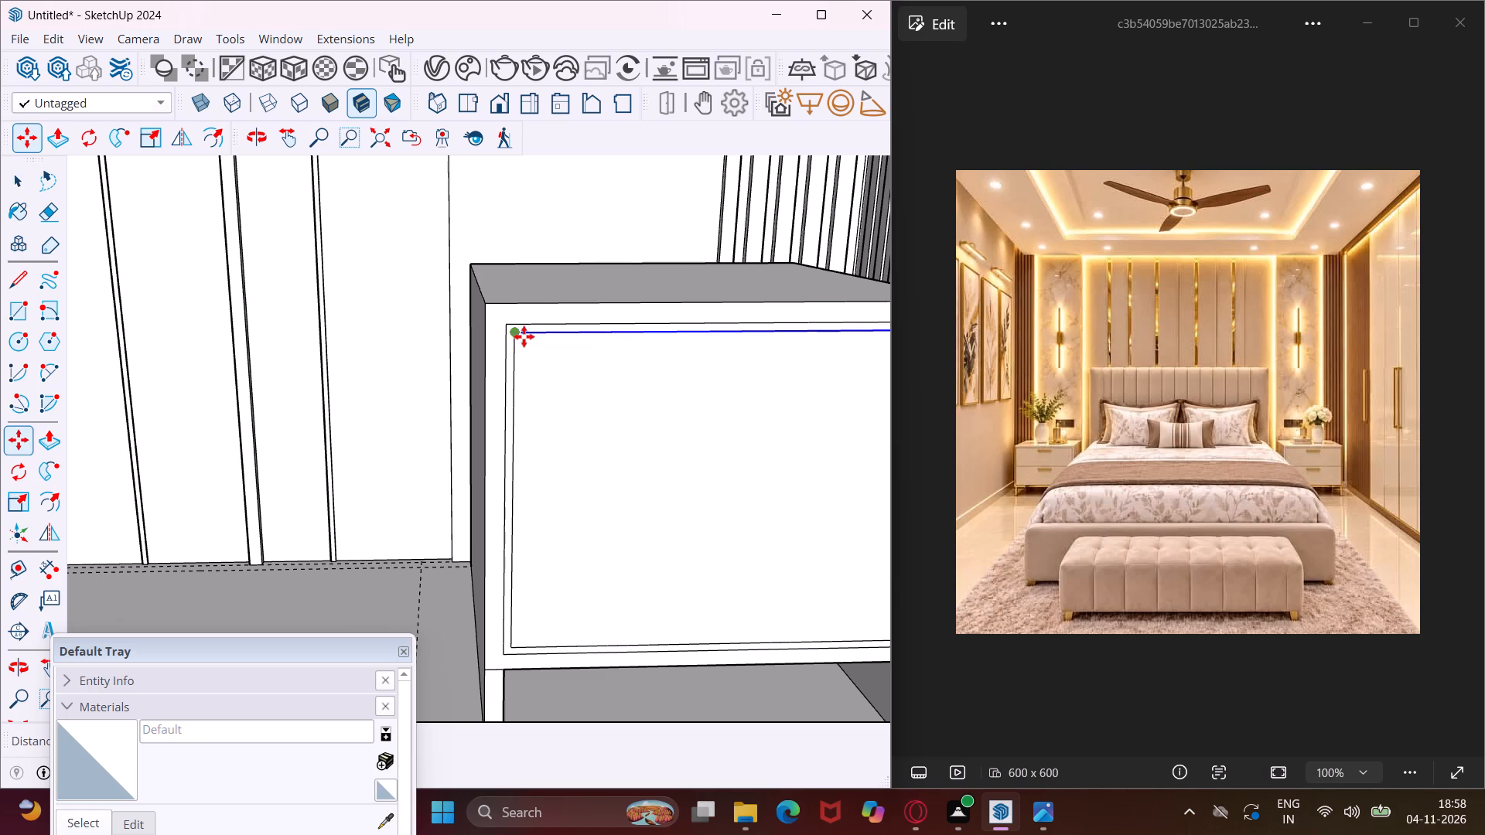
left_click(515, 334)
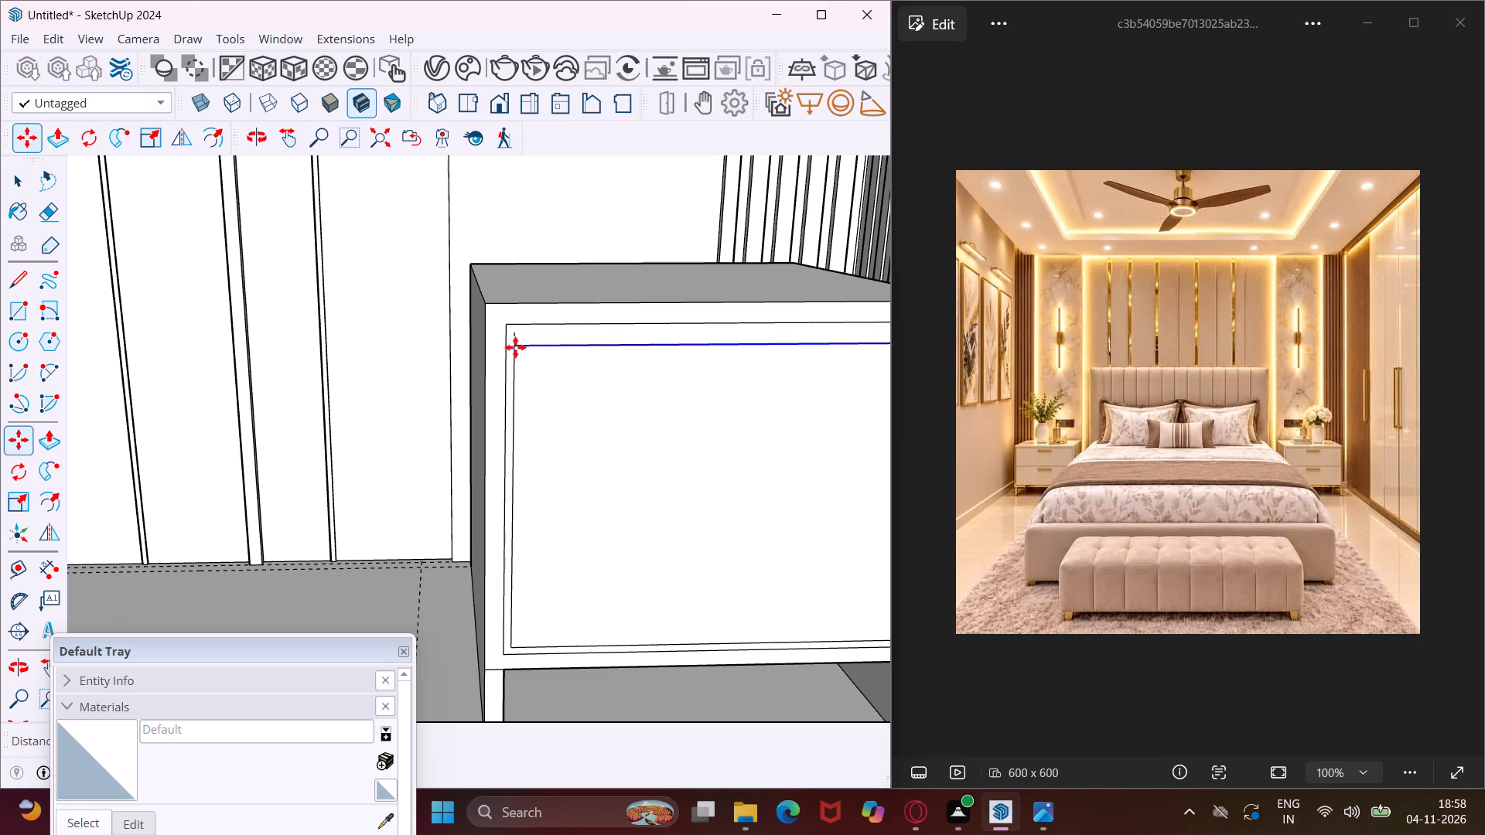
left_click(513, 506)
Copy the wardrobe-side table's mid-height line upward by .4" to form a matching drawer gap.
scroll(513, 505, "up", 8)
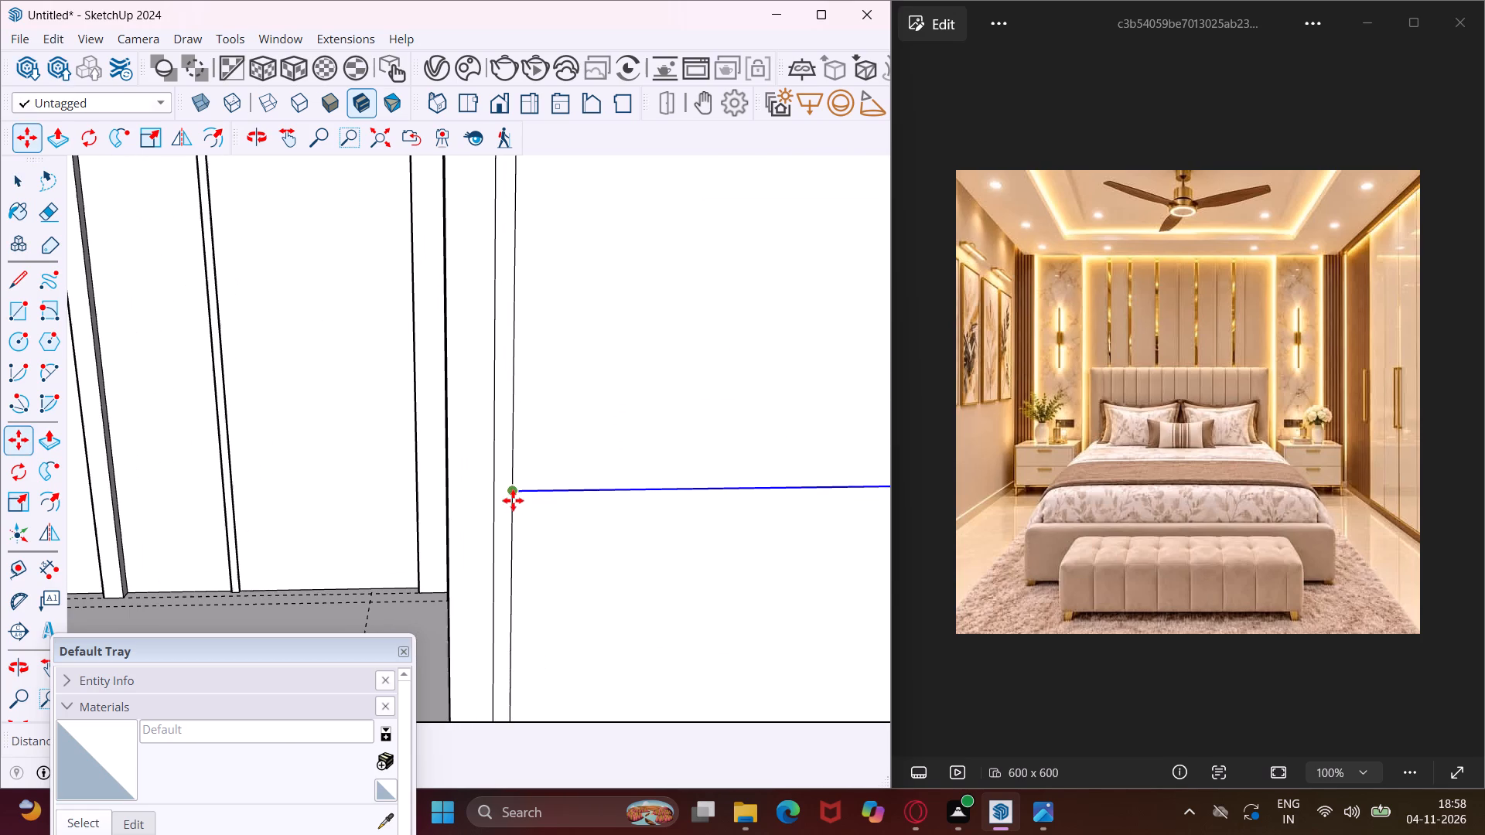
left_click(513, 492)
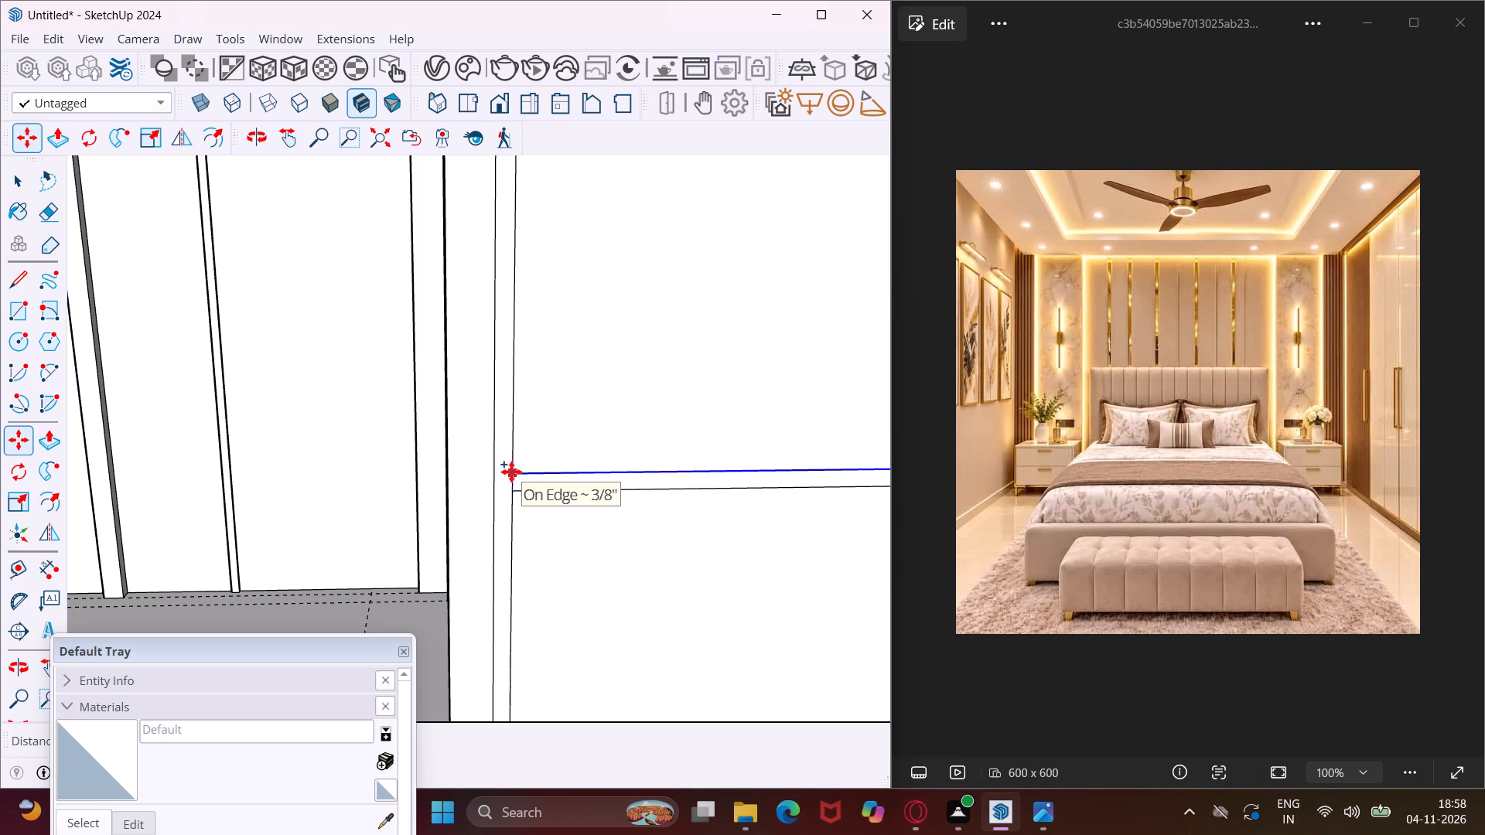
type(".4\"")
key("Return")
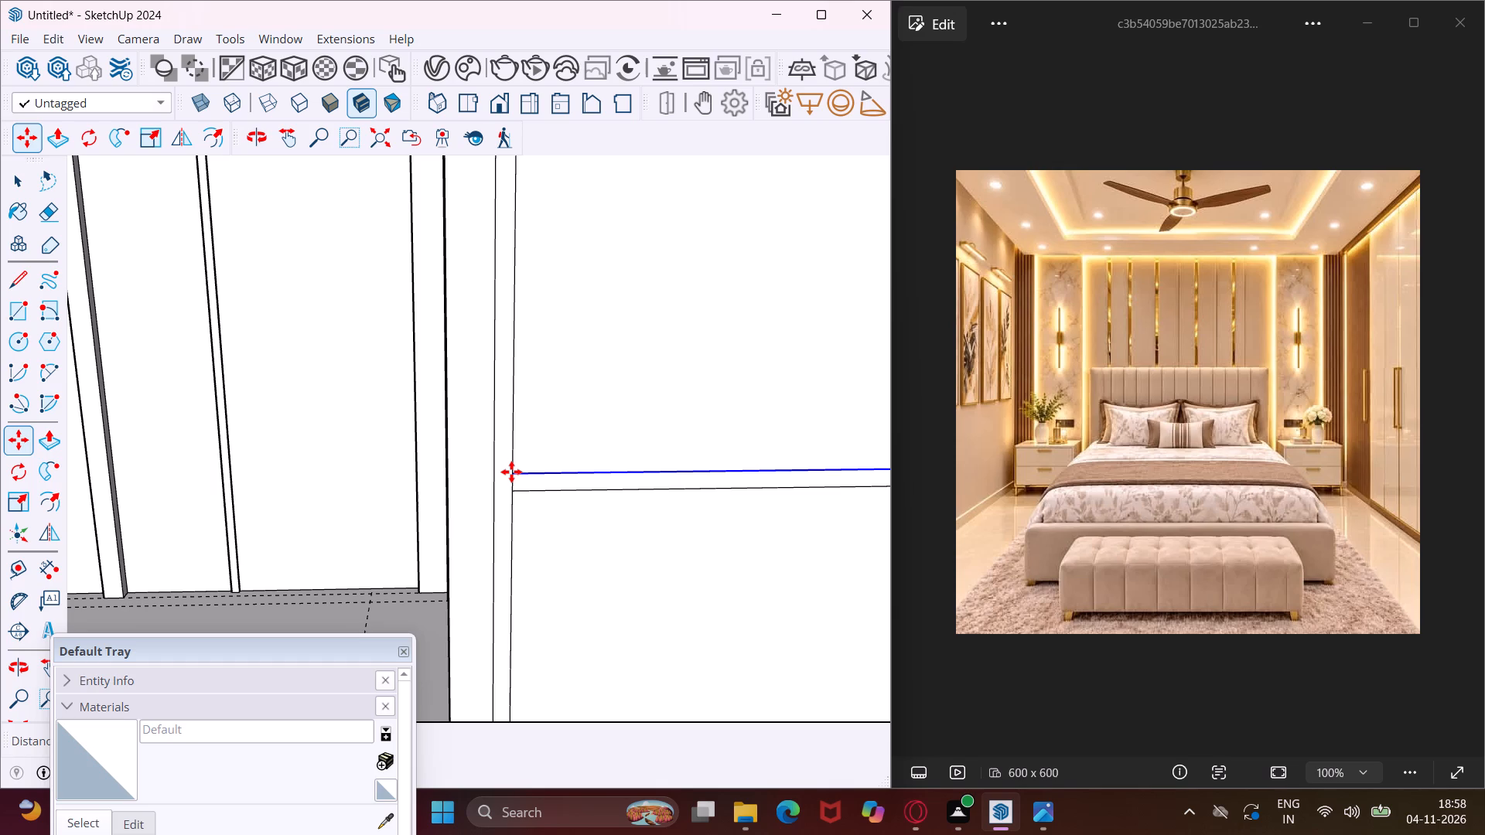
scroll(522, 437, "down", 3)
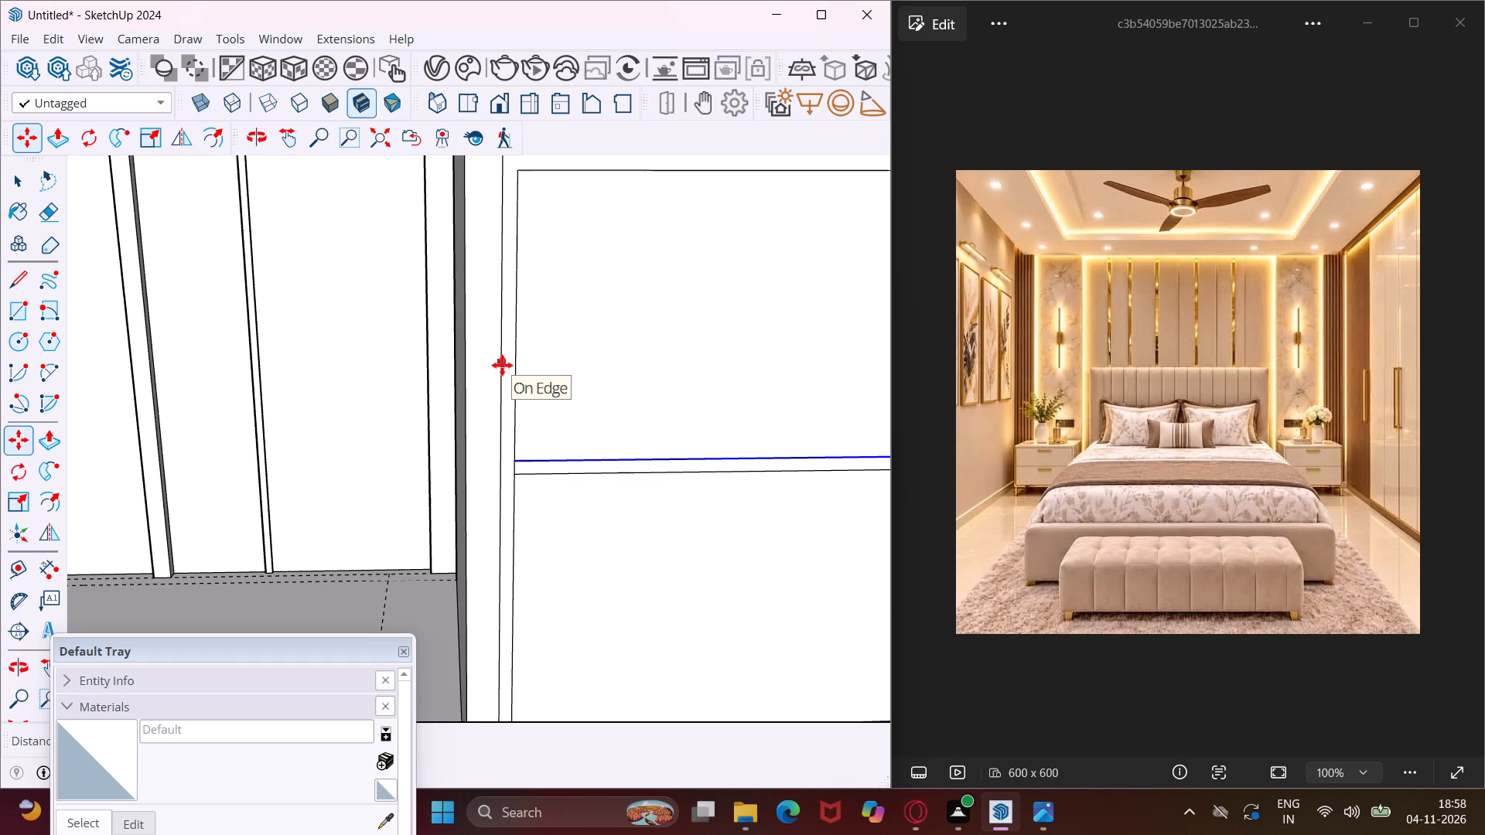
scroll(506, 362, "down", 4)
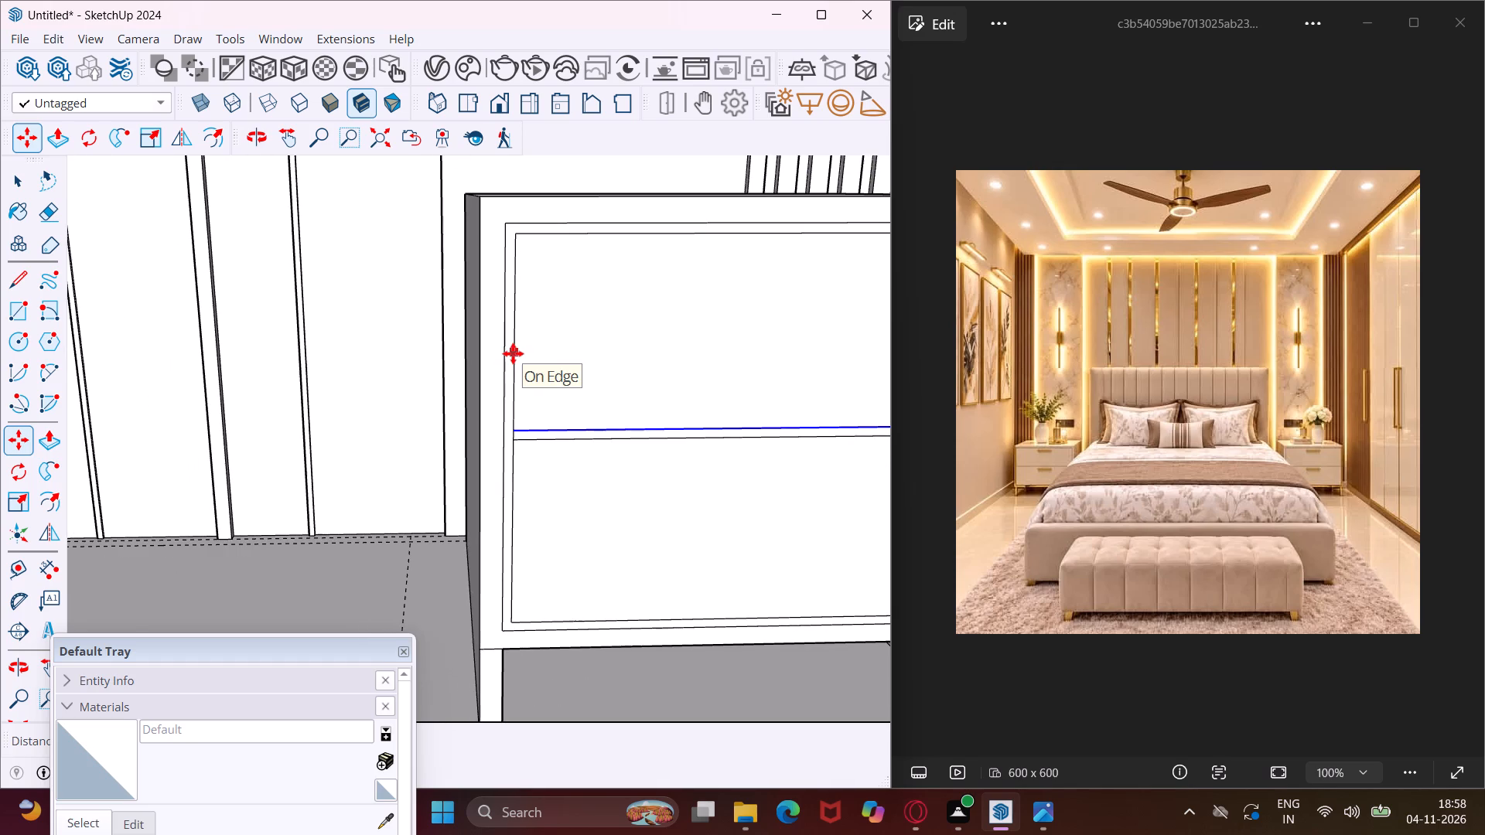
scroll(513, 353, "down", 7)
key("Escape")
key("space")
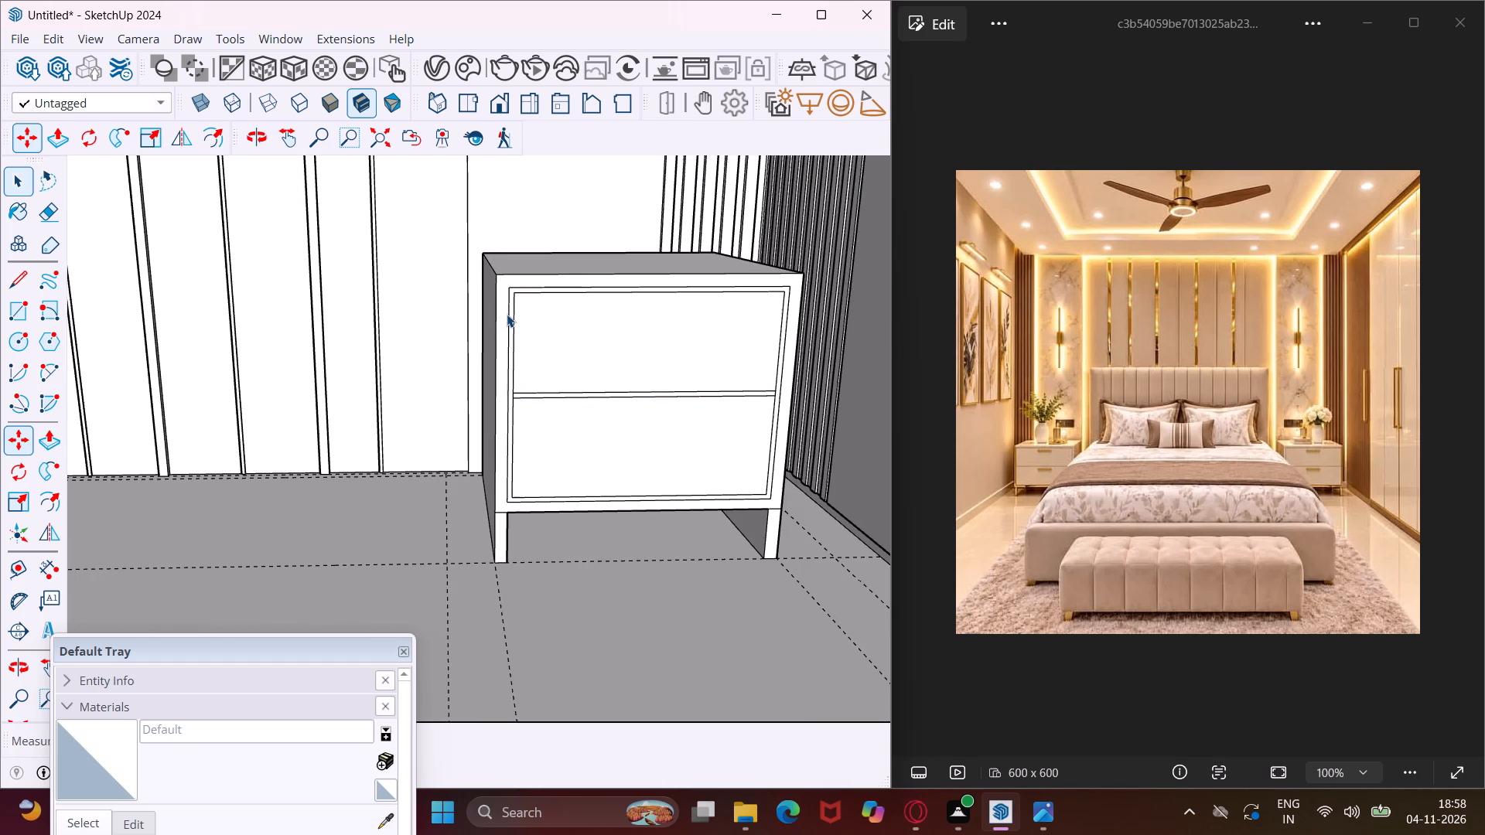
Push the thin border strip around the drawer fronts of the wardrobe-side bedside table inward by .75".
scroll(509, 288, "up", 17)
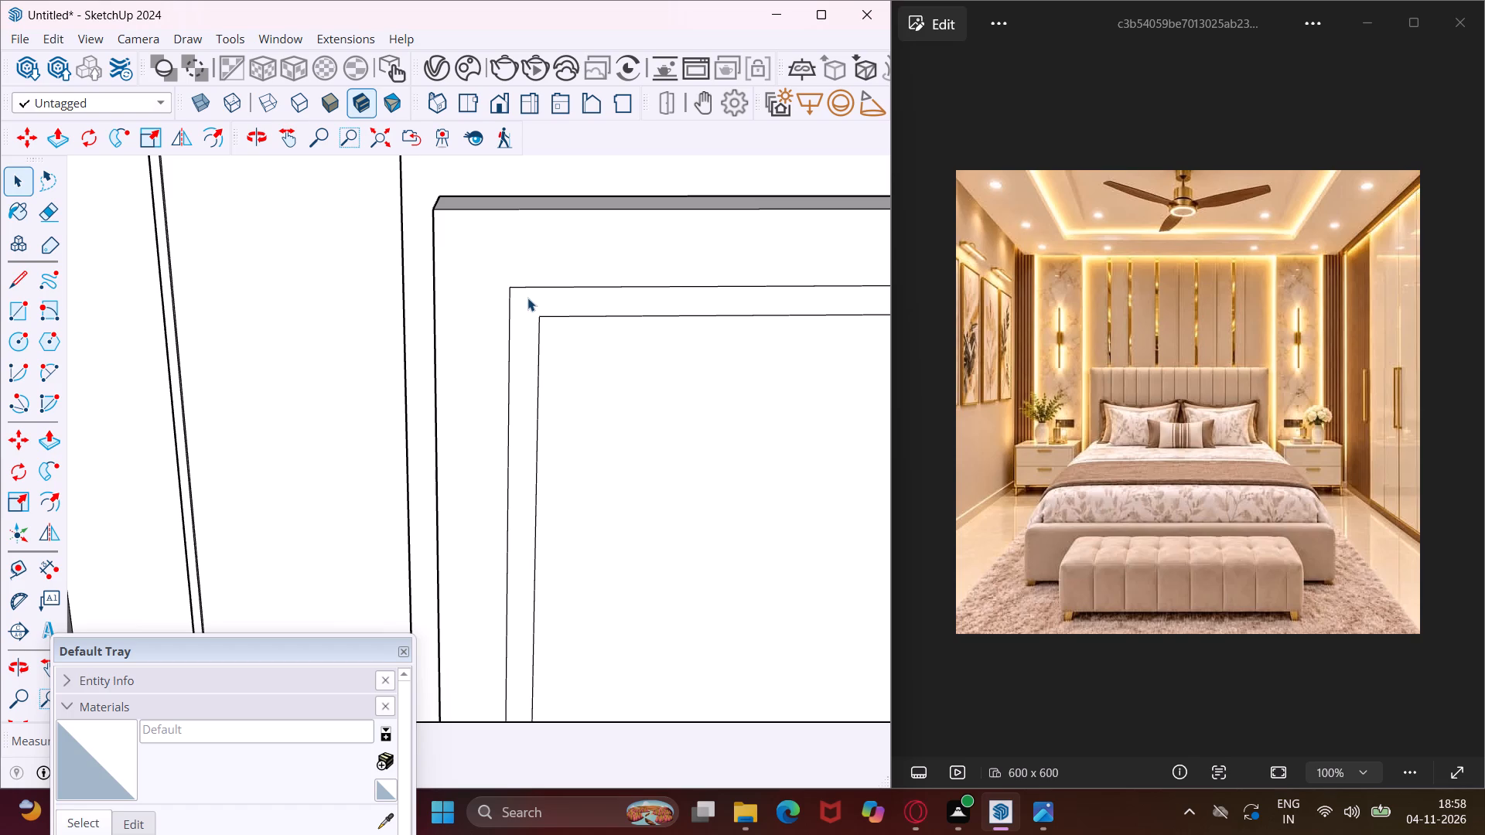
left_click(527, 298)
key("p")
left_click(527, 298)
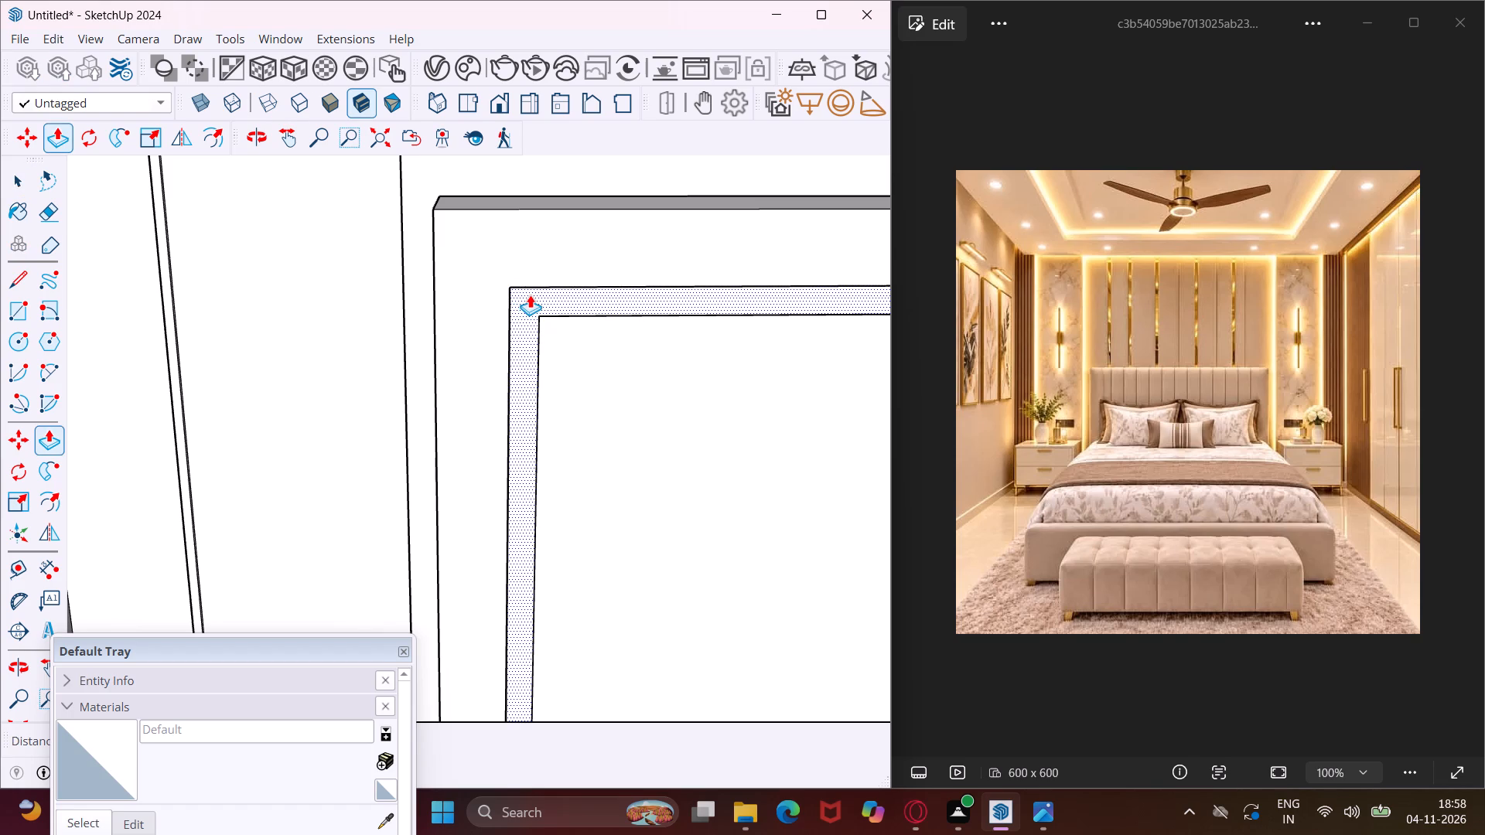
type(".75\"")
key("Return")
scroll(363, 261, "down", 7)
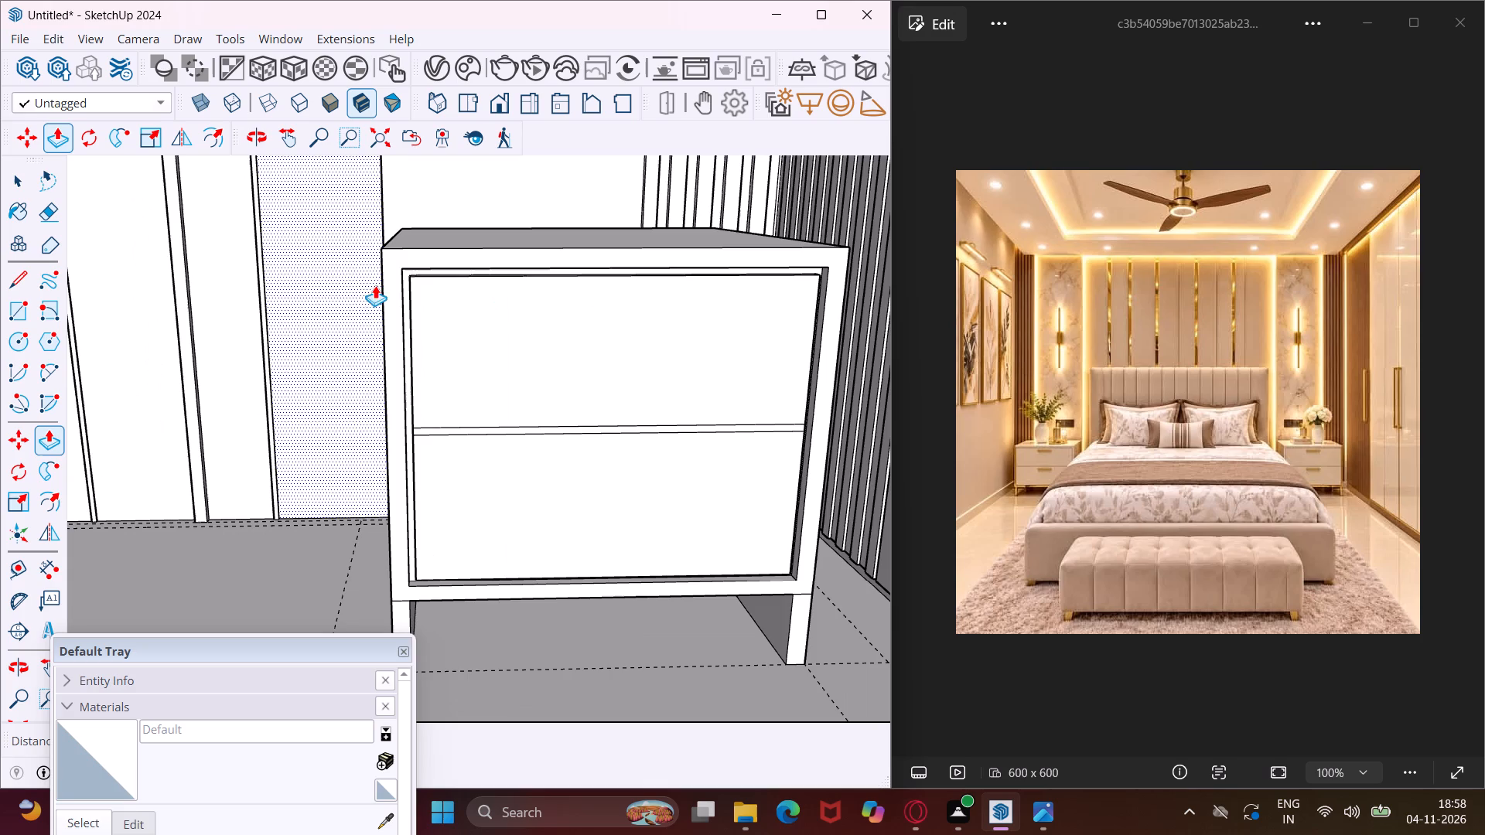
Push the drawer gap strip on the wardrobe-side bedside table inward by the same .75" depth.
scroll(415, 425, "up", 19)
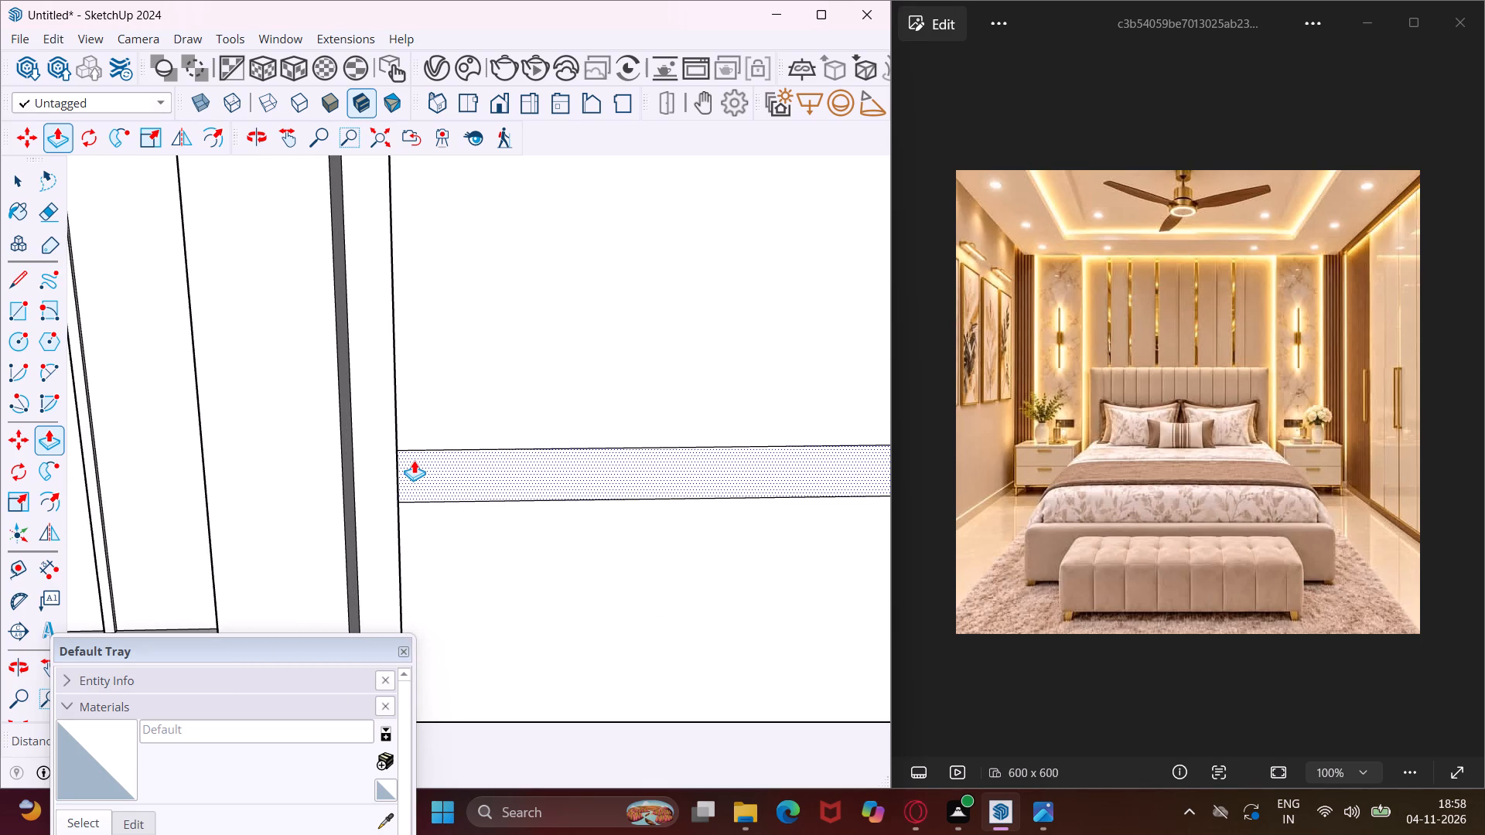
double_click(414, 460)
scroll(414, 460, "down", 17)
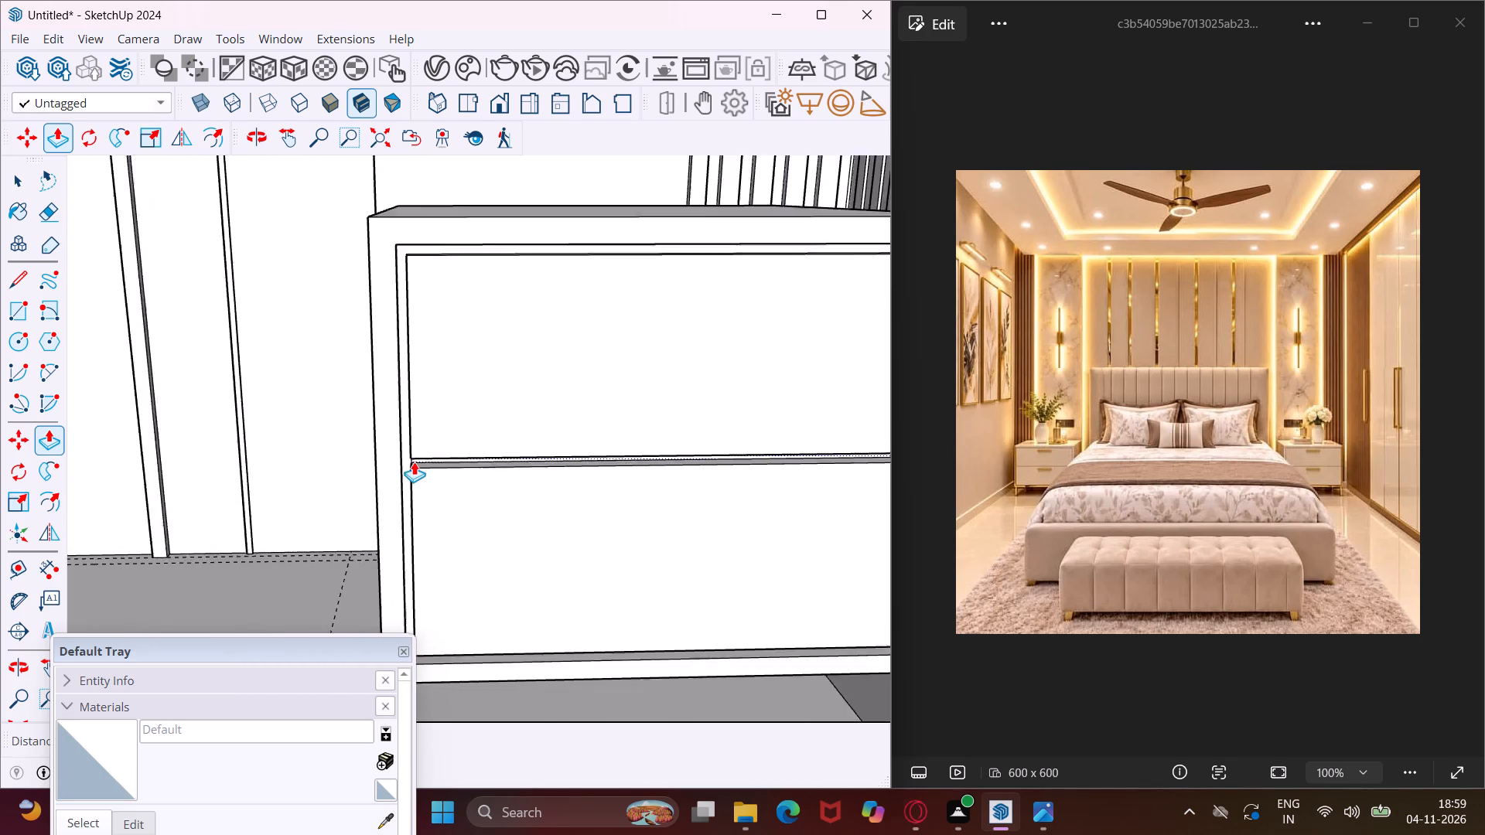
Push the thin border strip around the drawer fronts of the table opposite the wardrobe inward by the same .75".
scroll(414, 462, "down", 17)
scroll(413, 462, "down", 6)
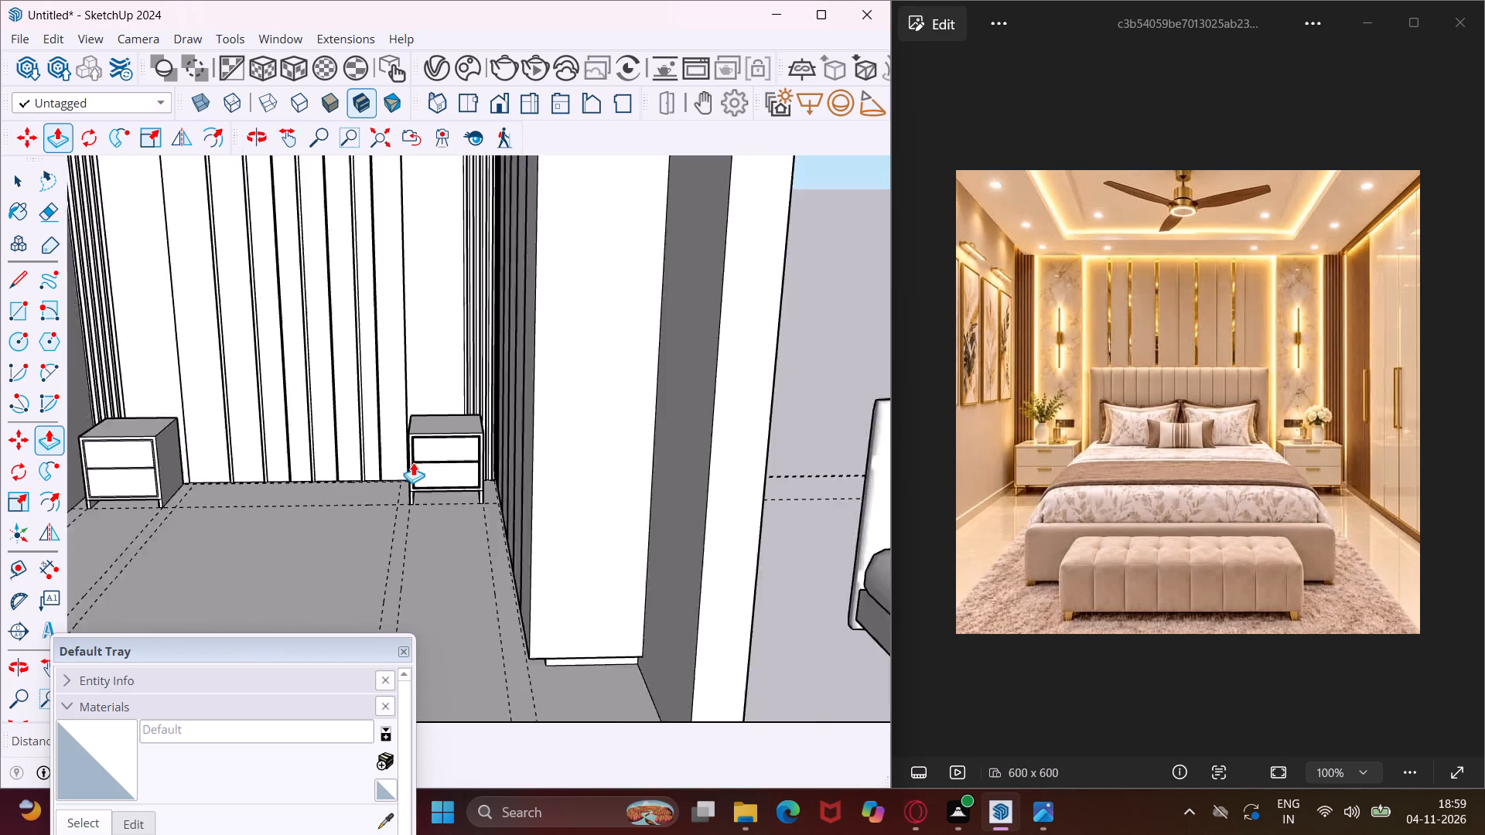
scroll(413, 462, "down", 3)
scroll(192, 439, "up", 10)
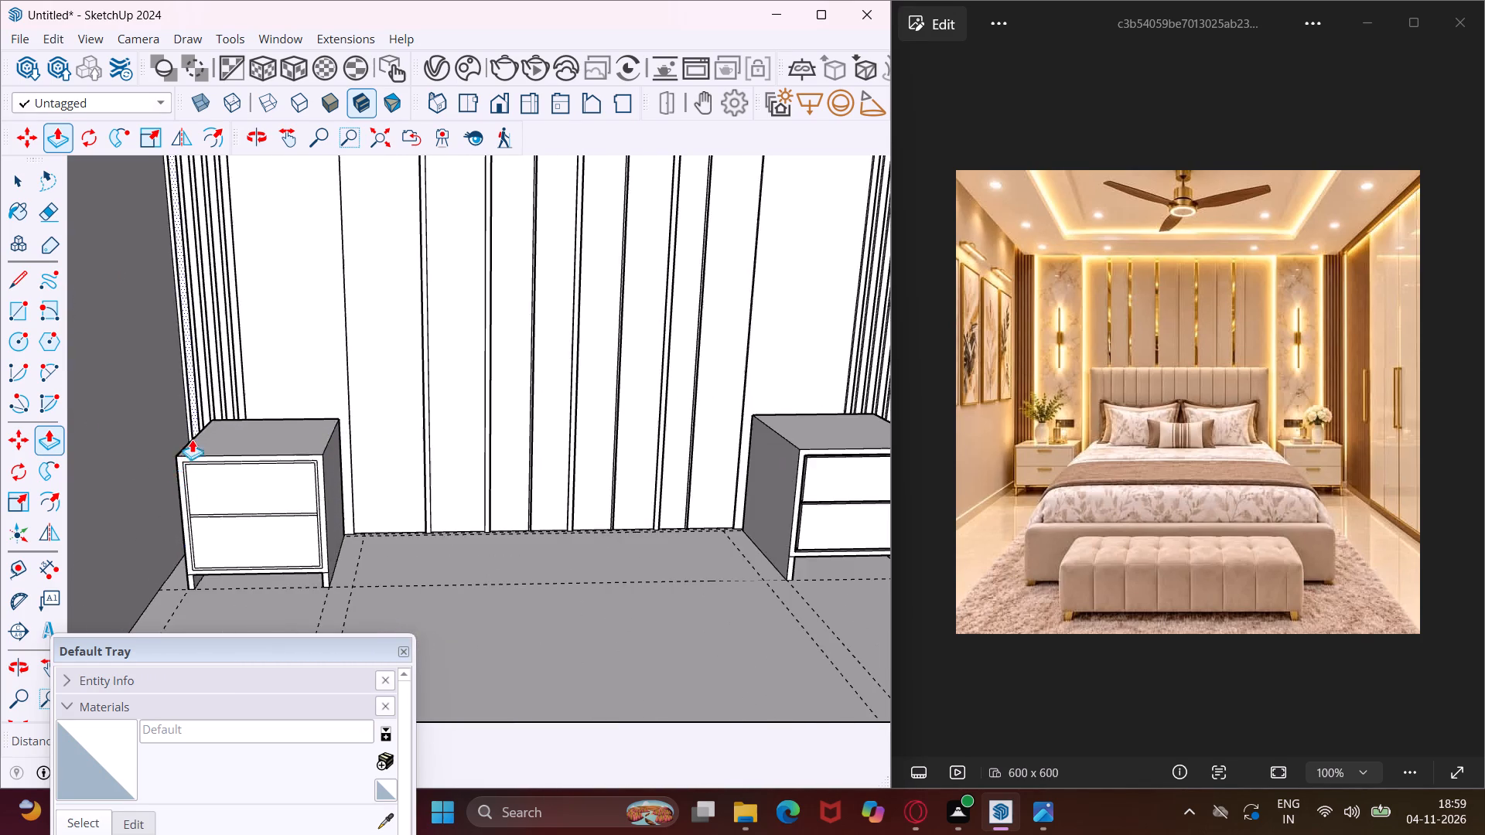
scroll(186, 471, "up", 5)
scroll(186, 471, "up", 18)
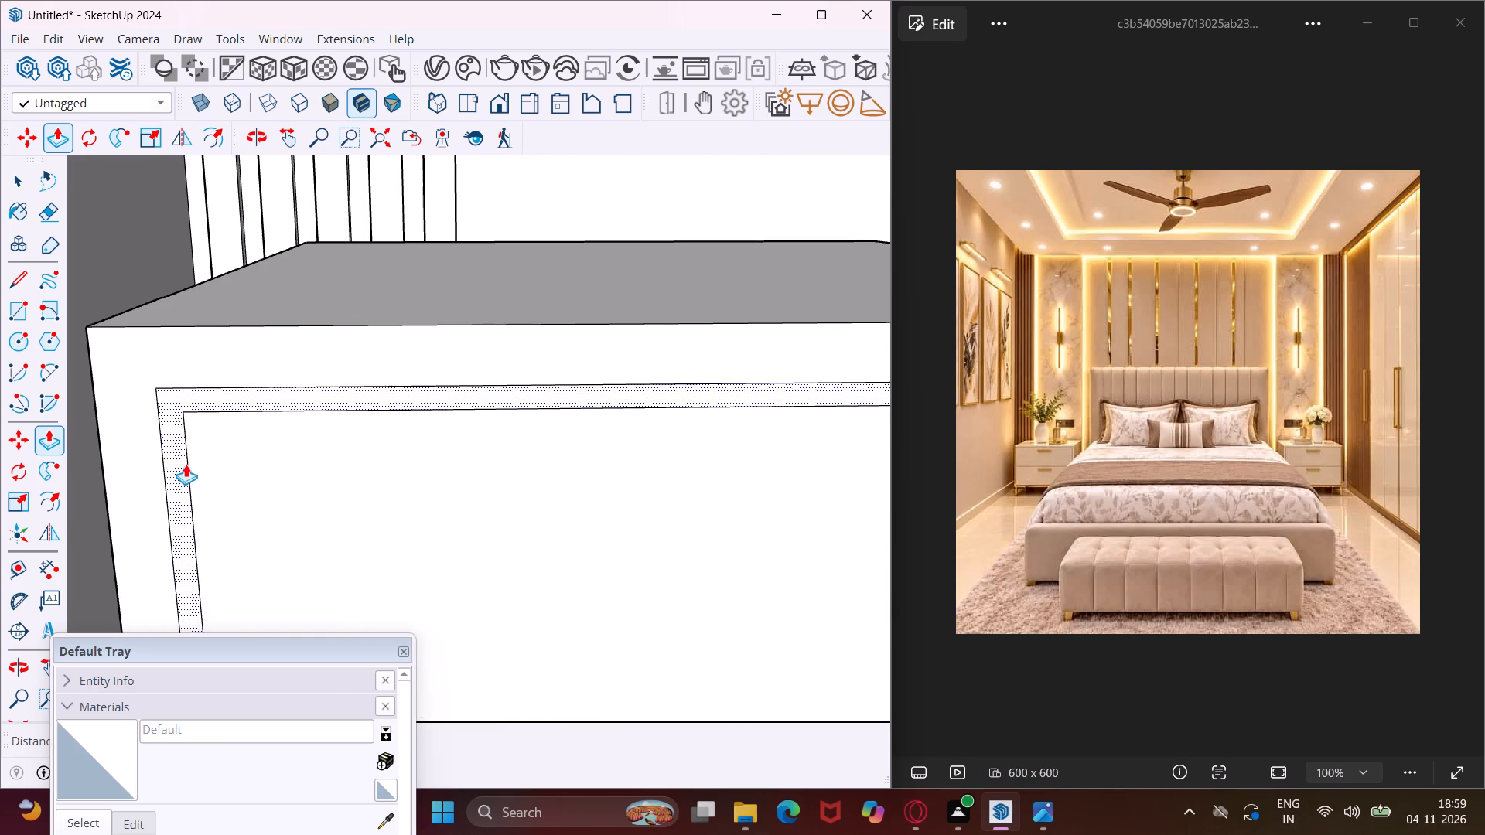
double_click(179, 448)
scroll(193, 373, "down", 7)
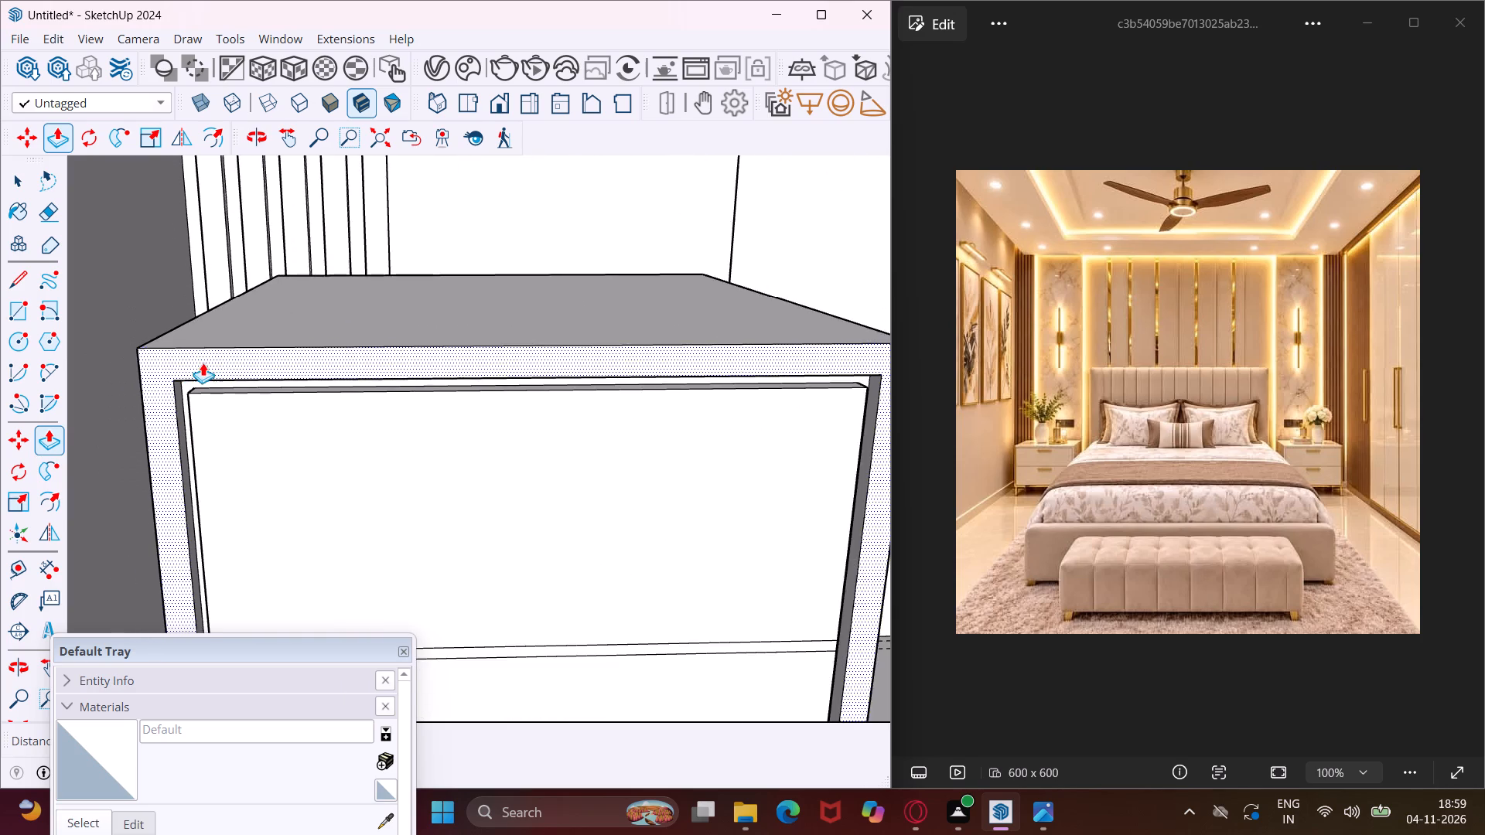
Push the drawer gap strip on the table opposite the wardrobe inward by the same .75" depth.
scroll(203, 363, "down", 6)
scroll(221, 548, "up", 15)
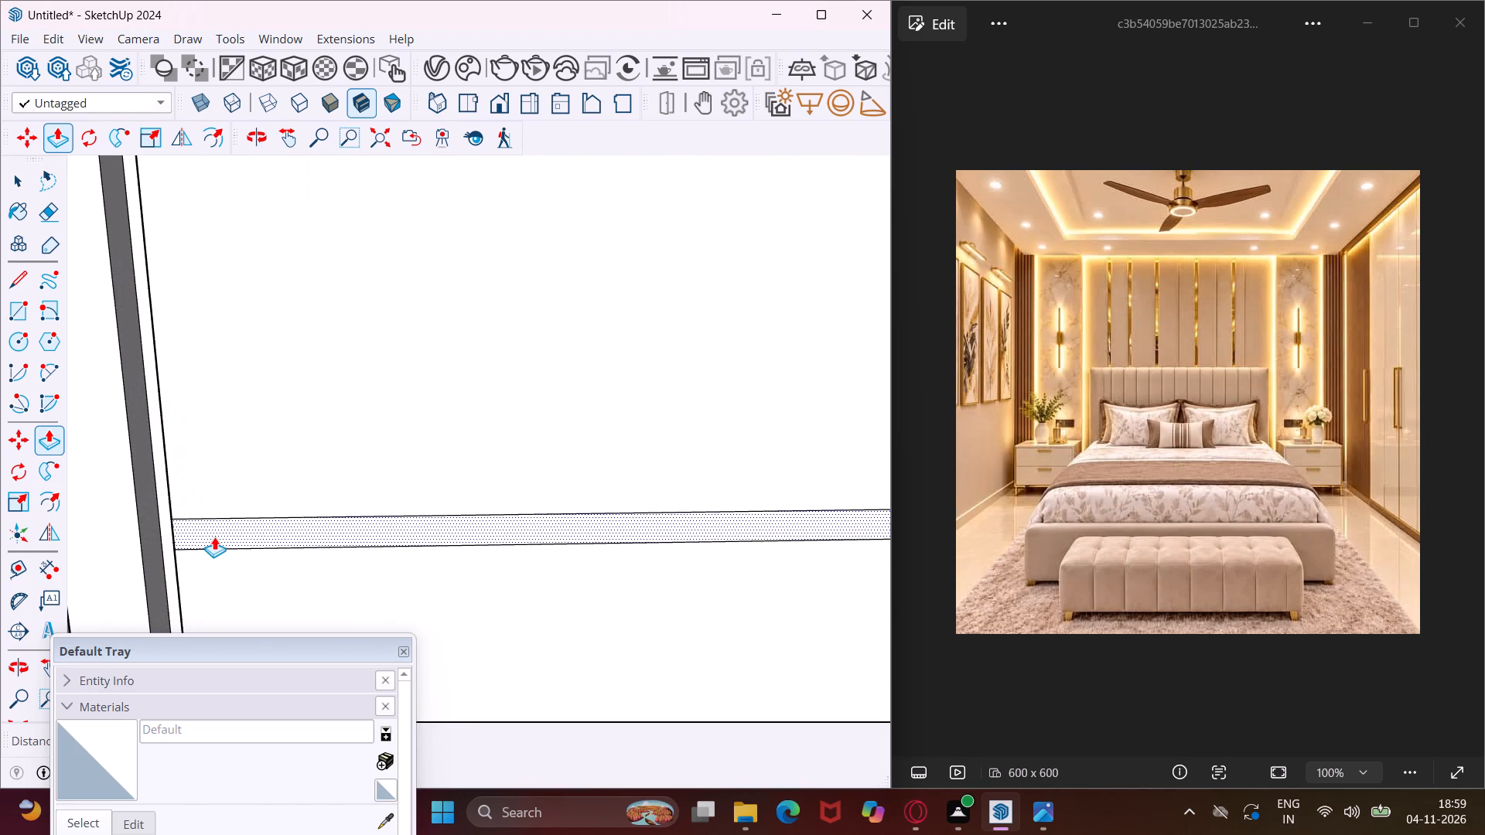
double_click(214, 537)
scroll(224, 427, "down", 12)
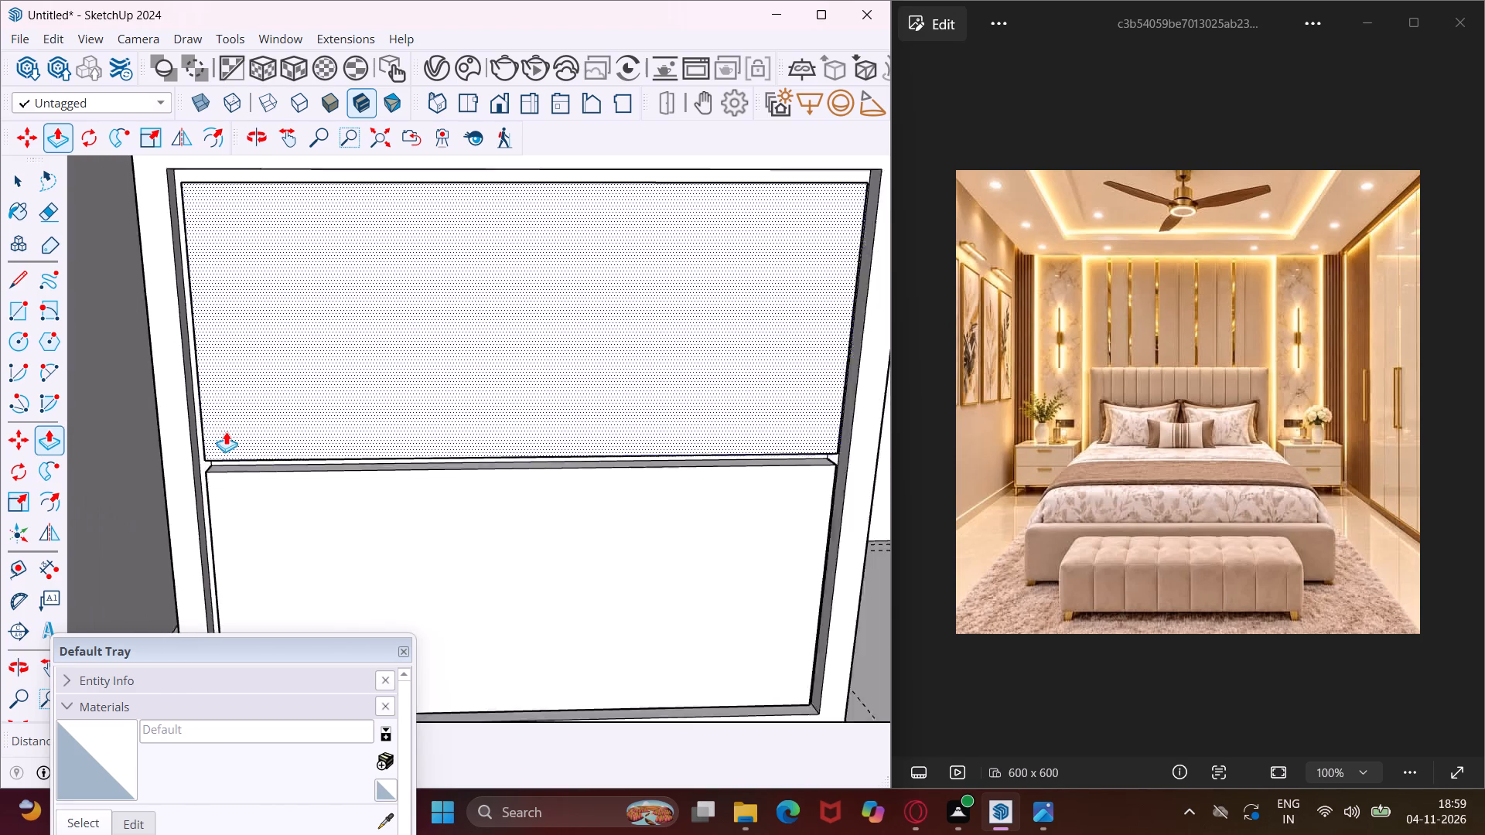
scroll(226, 431, "down", 19)
scroll(234, 431, "down", 7)
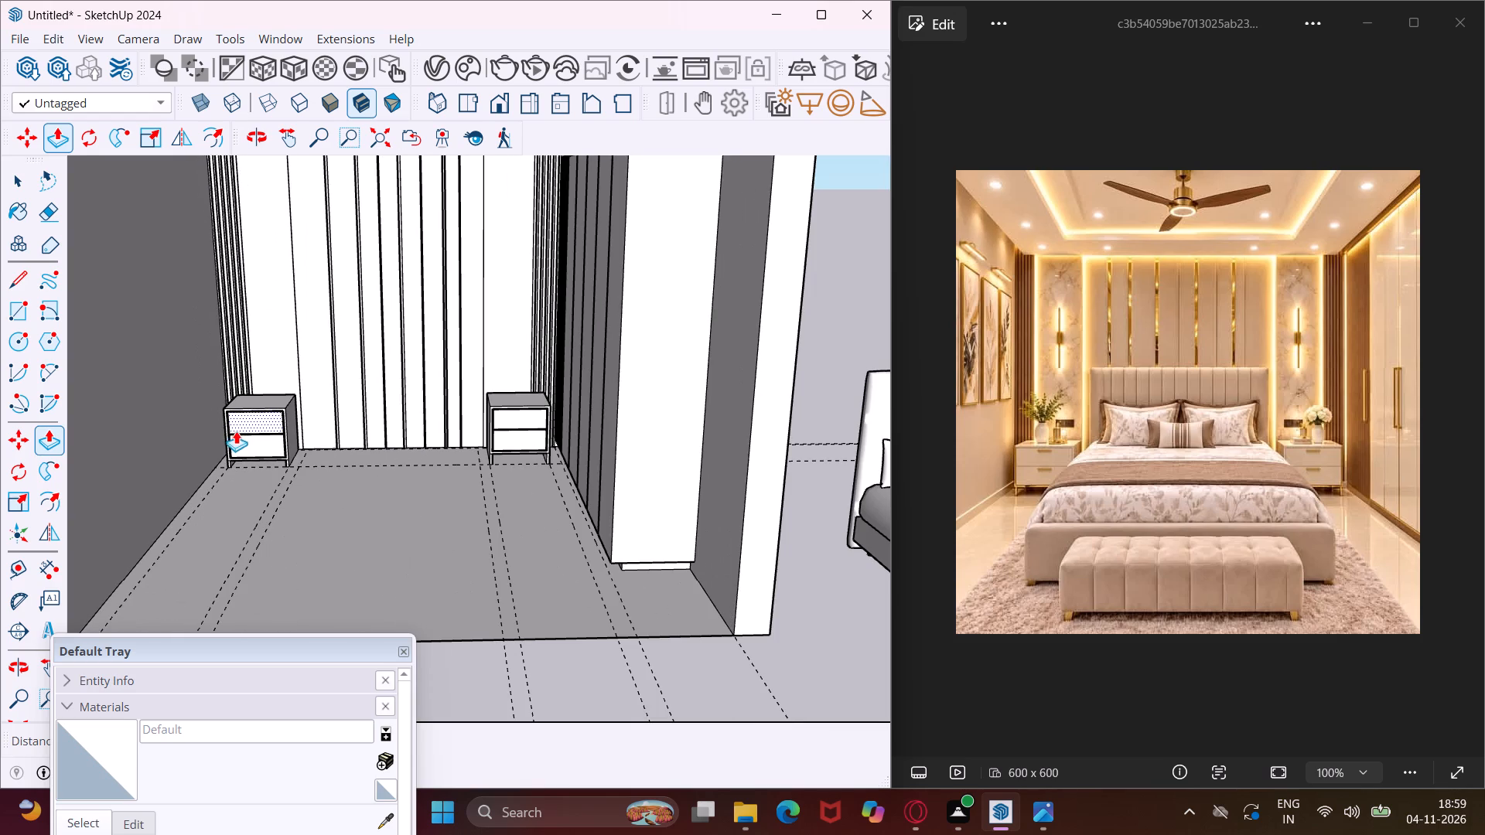
key("Escape")
key("space")
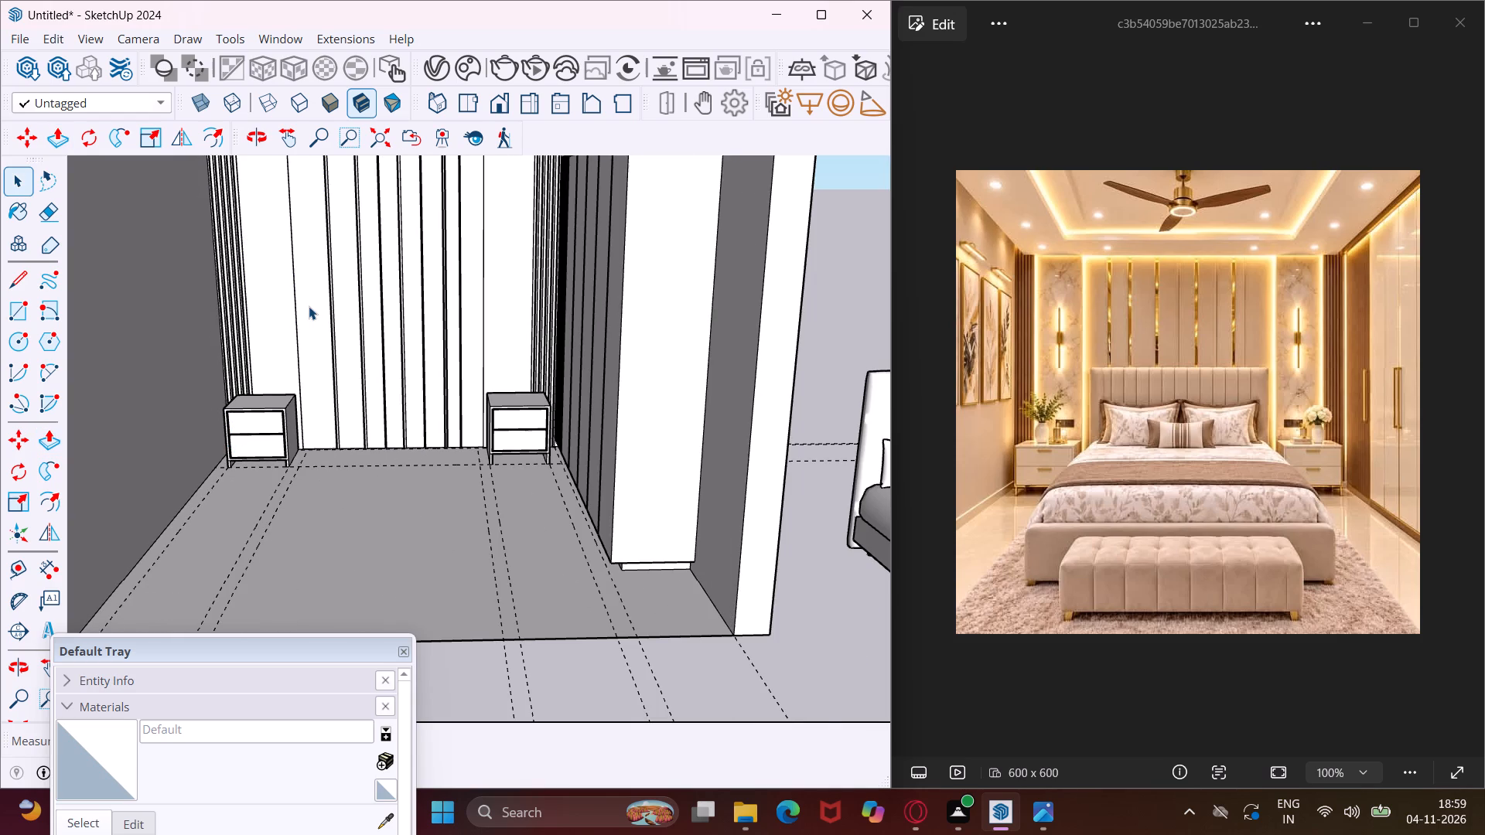
Examine the vertical panel grooves of the headboard wall and how they meet the wall's top face.
scroll(309, 306, "up", 12)
middle_click_drag(309, 306, 237, 351)
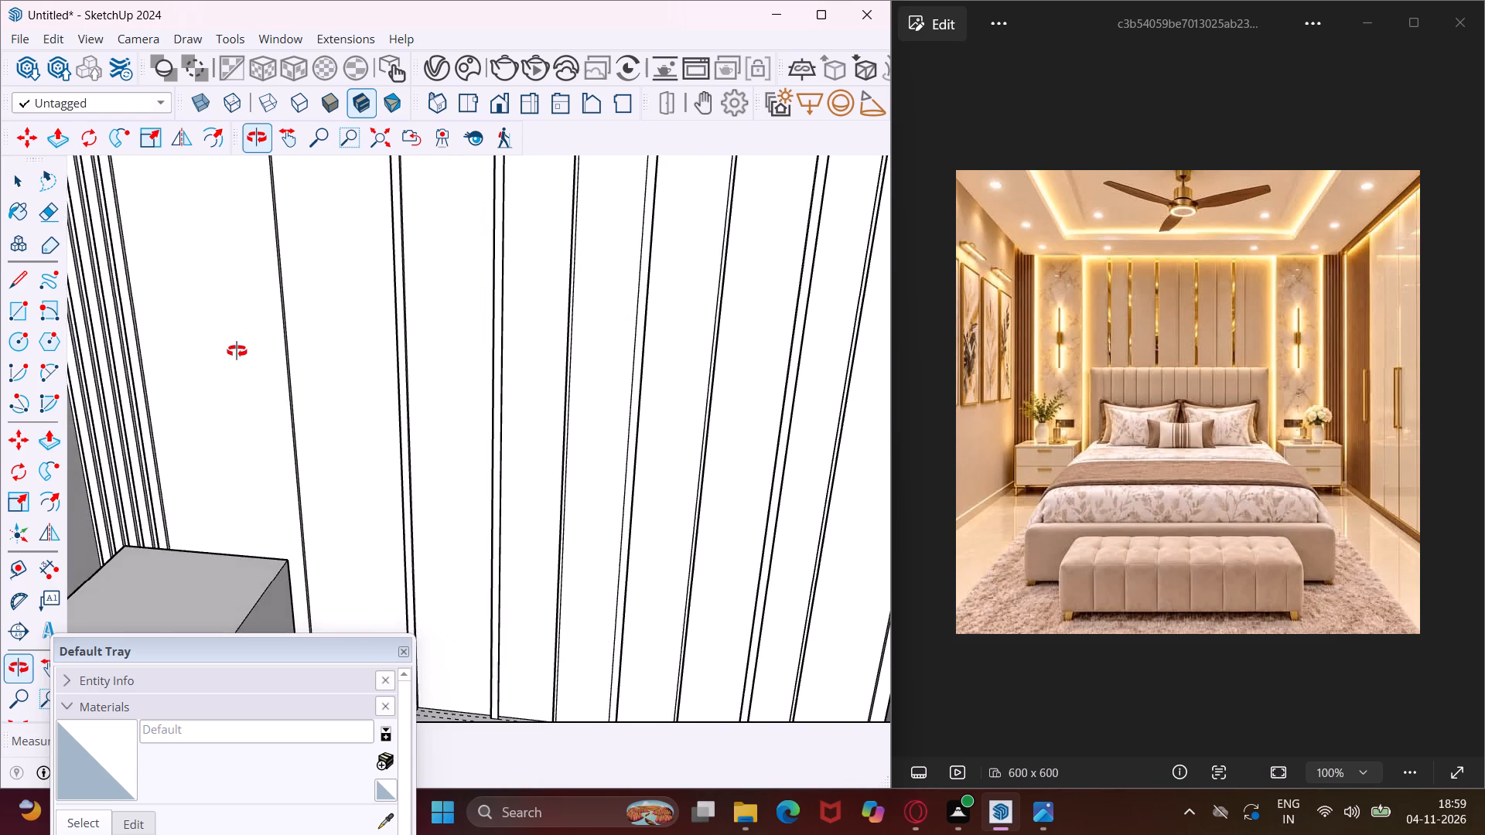
middle_click_drag(237, 351, 334, 442)
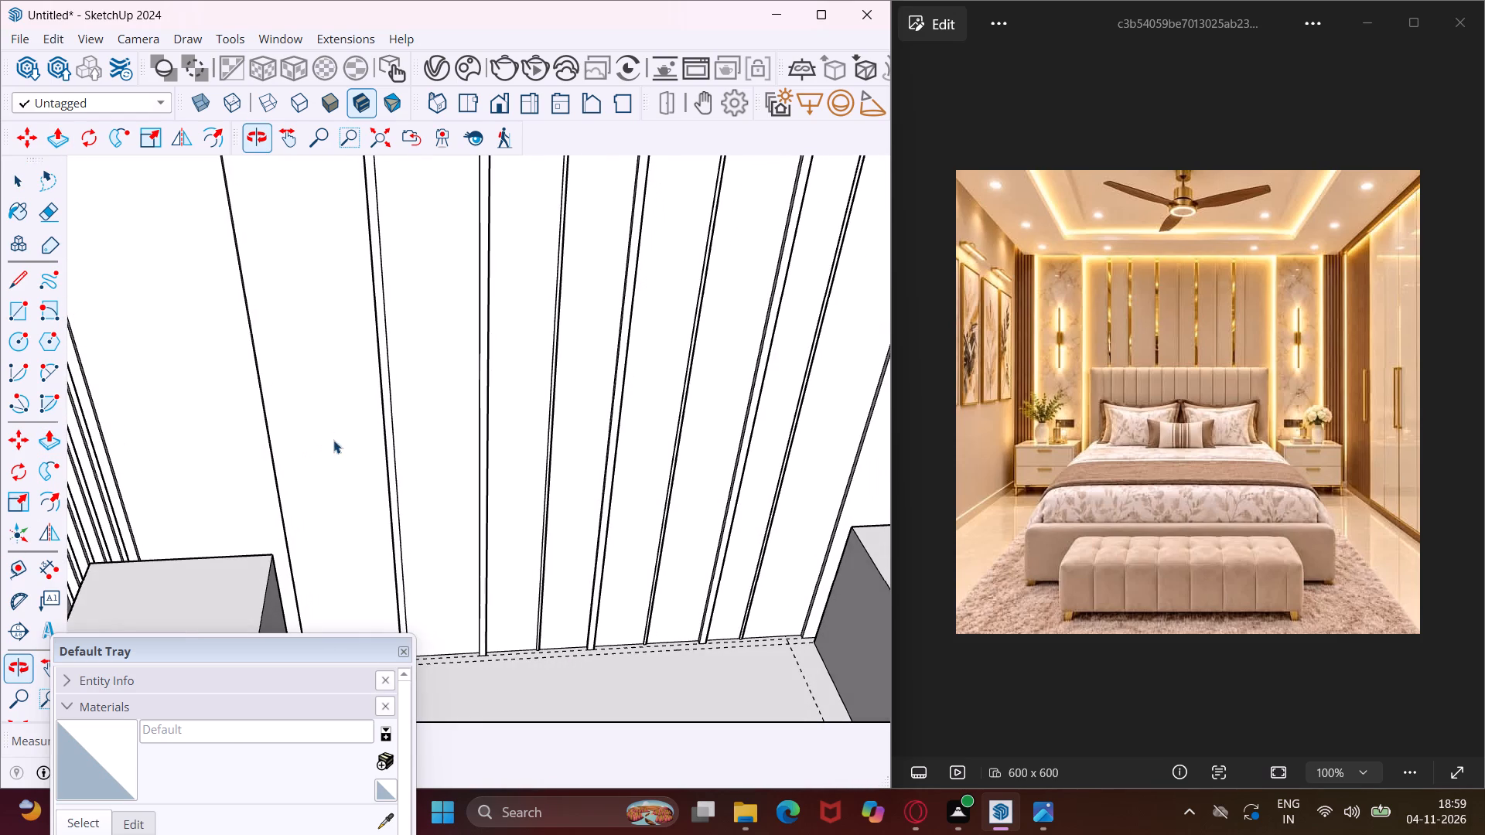
scroll(311, 440, "down", 11)
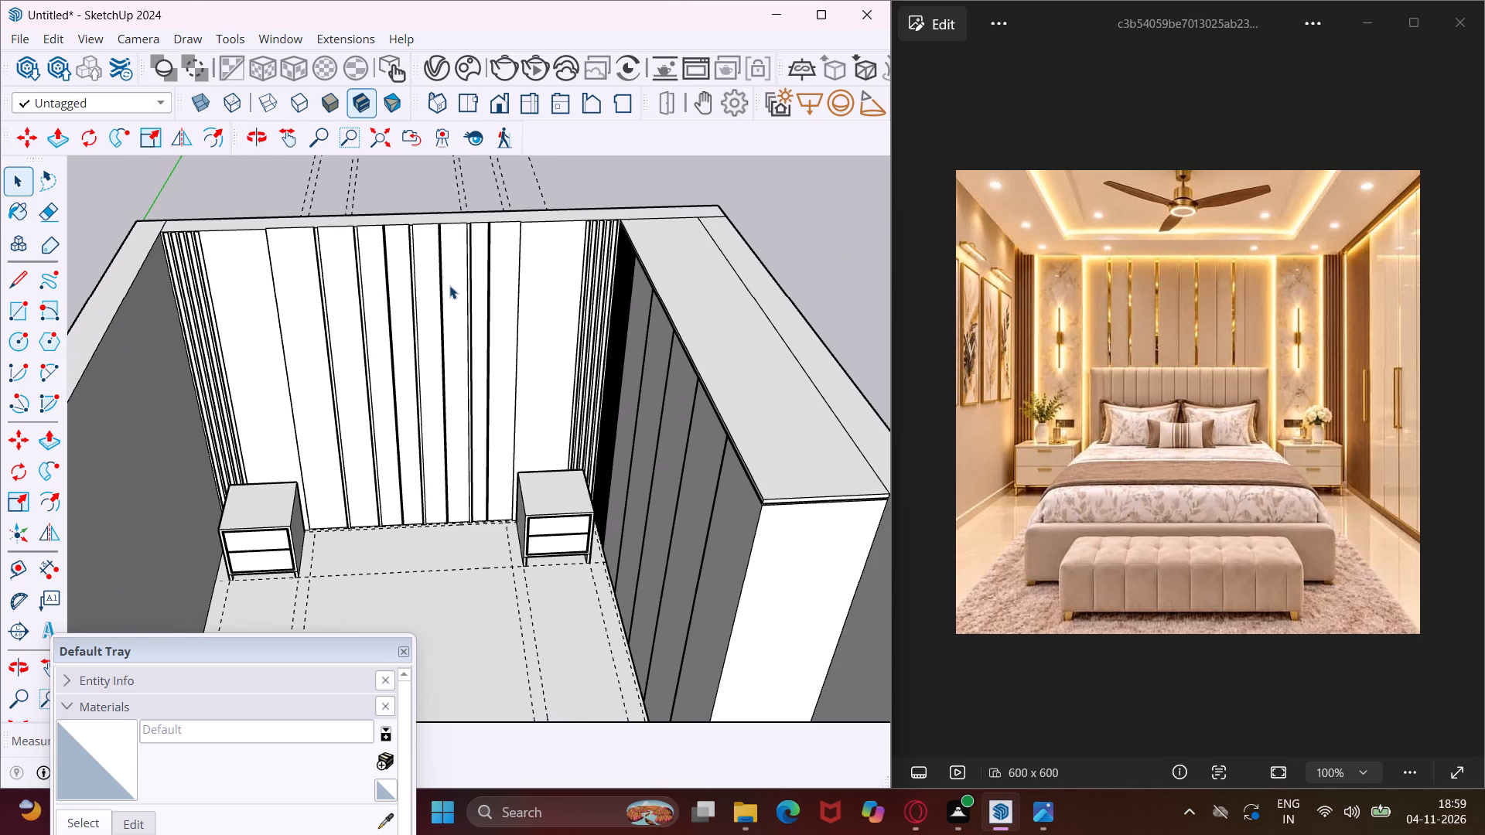
scroll(331, 216, "up", 7)
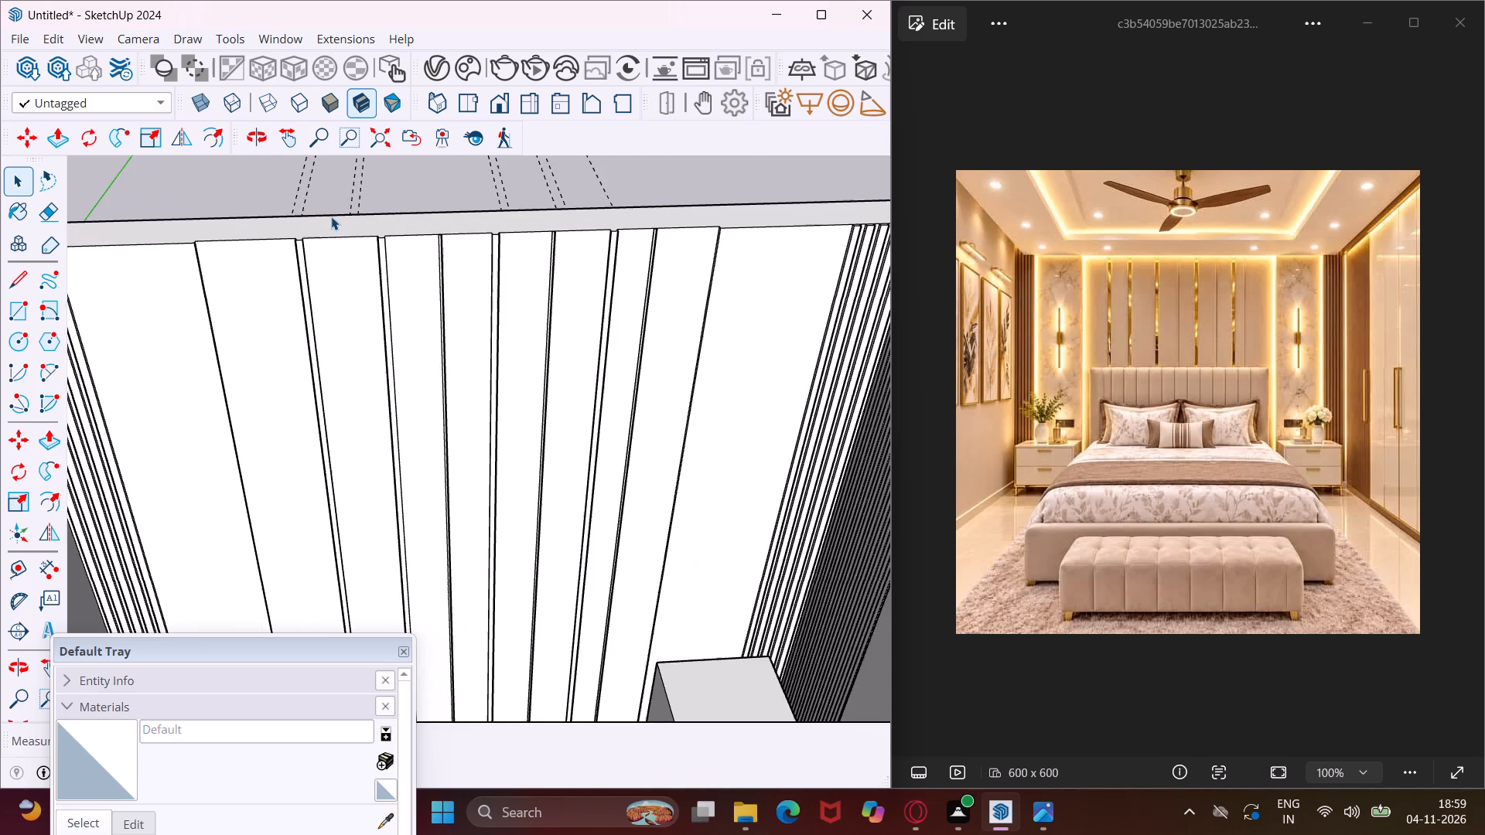
scroll(331, 216, "up", 5)
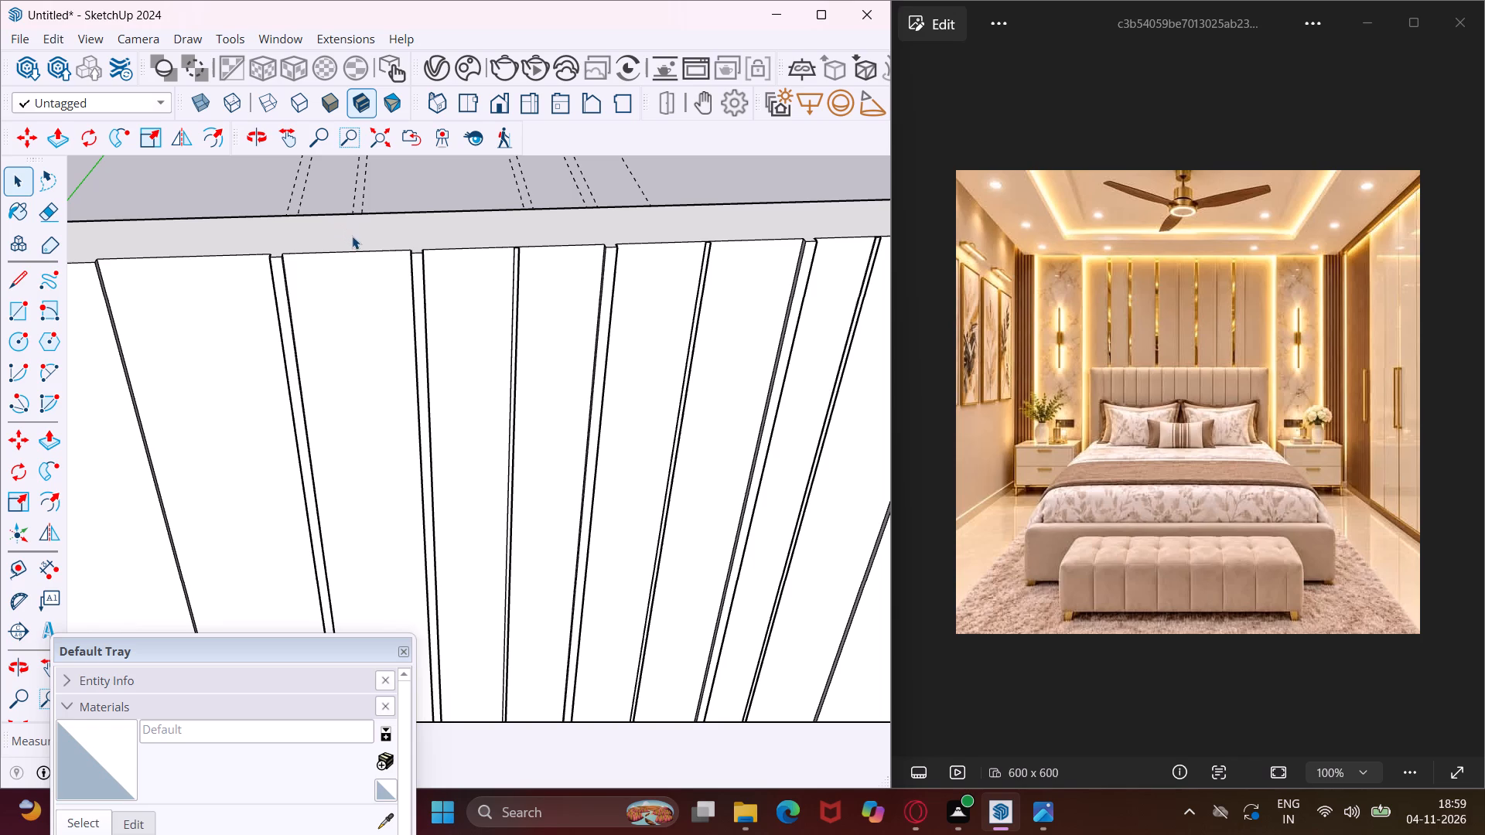
middle_click_drag(352, 236, 491, 262)
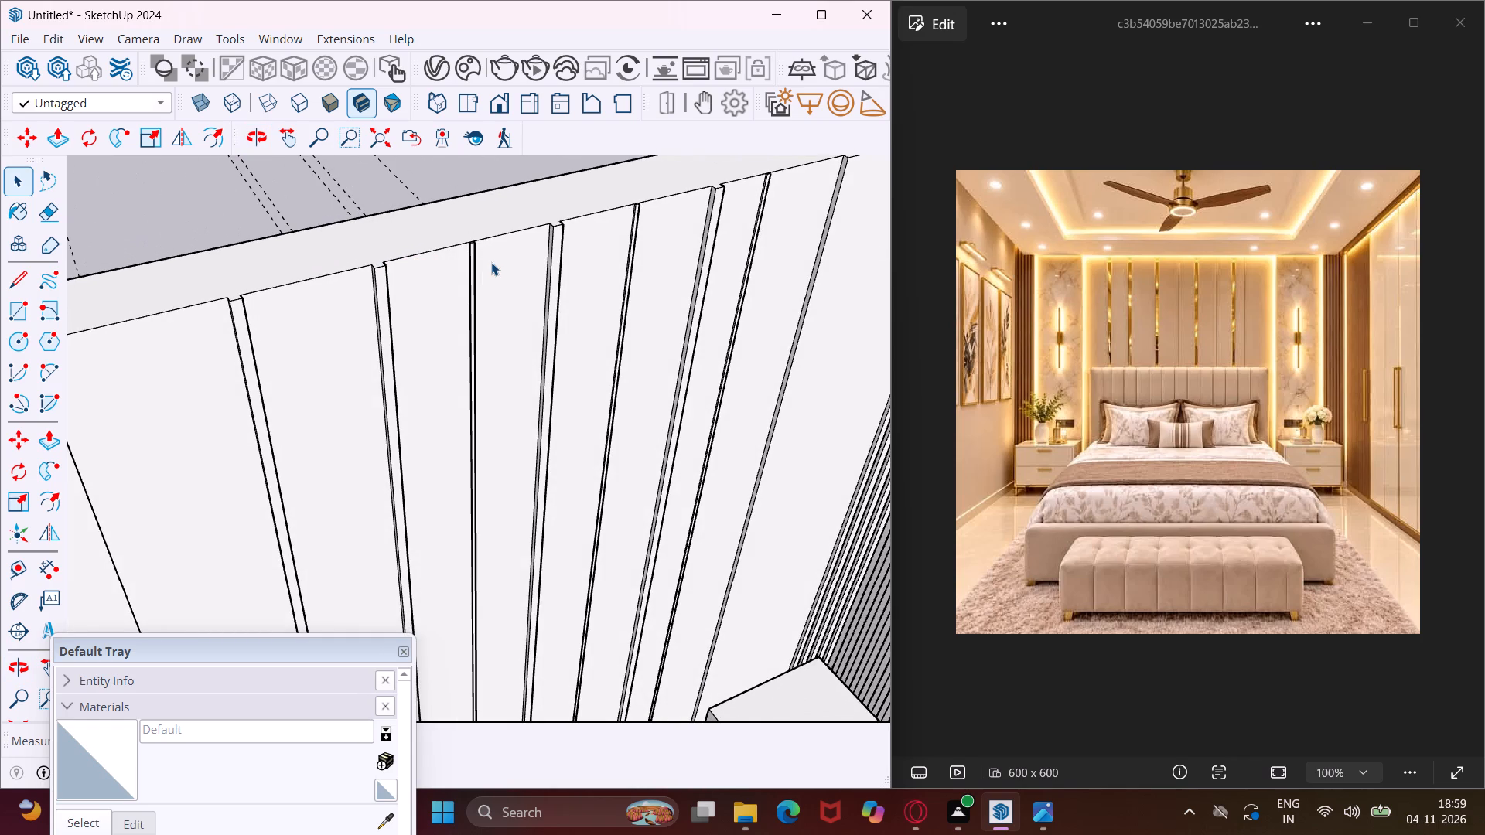
scroll(491, 262, "down", 7)
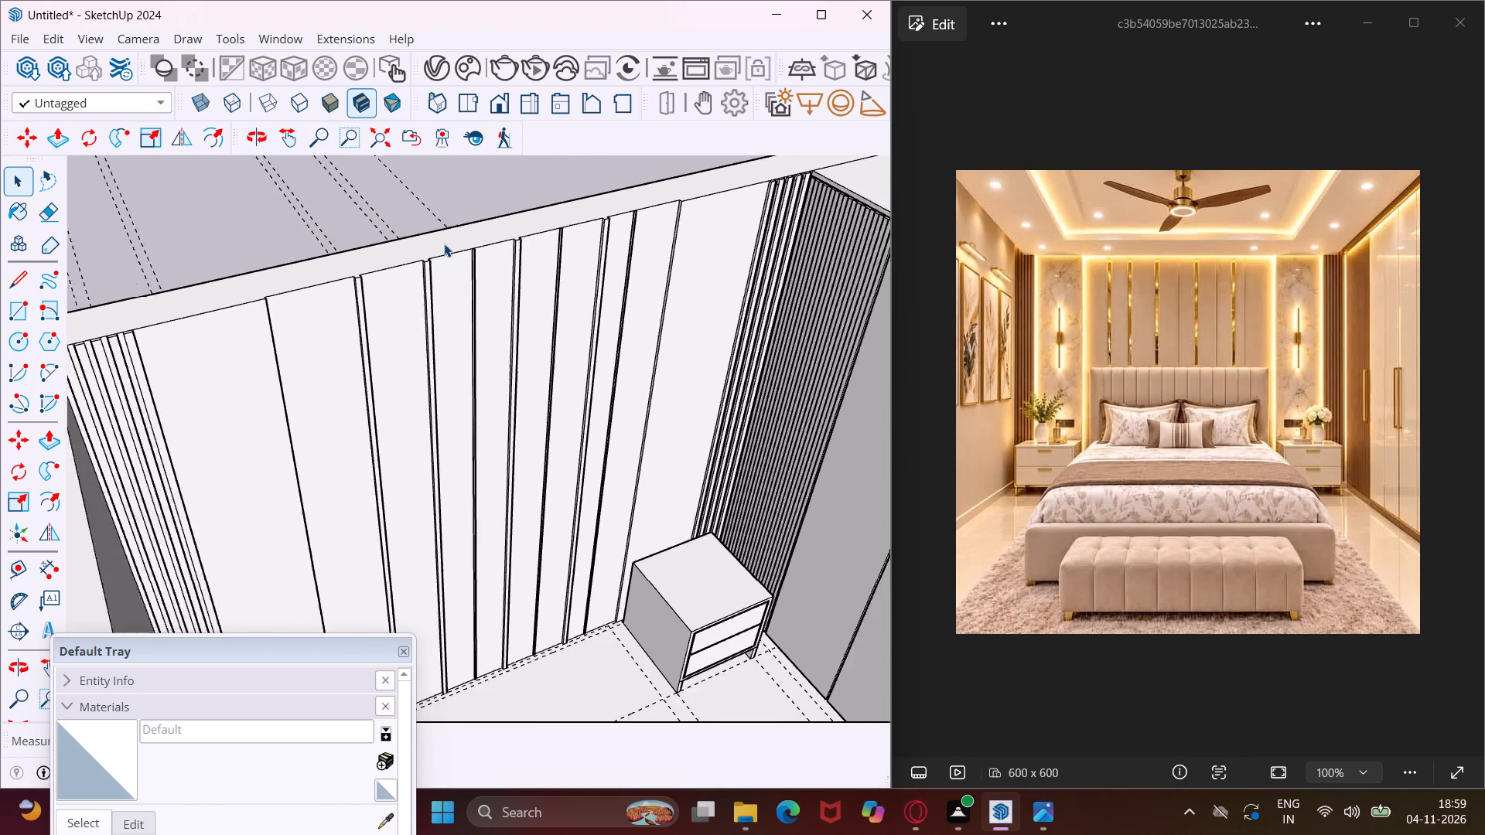
scroll(444, 244, "down", 3)
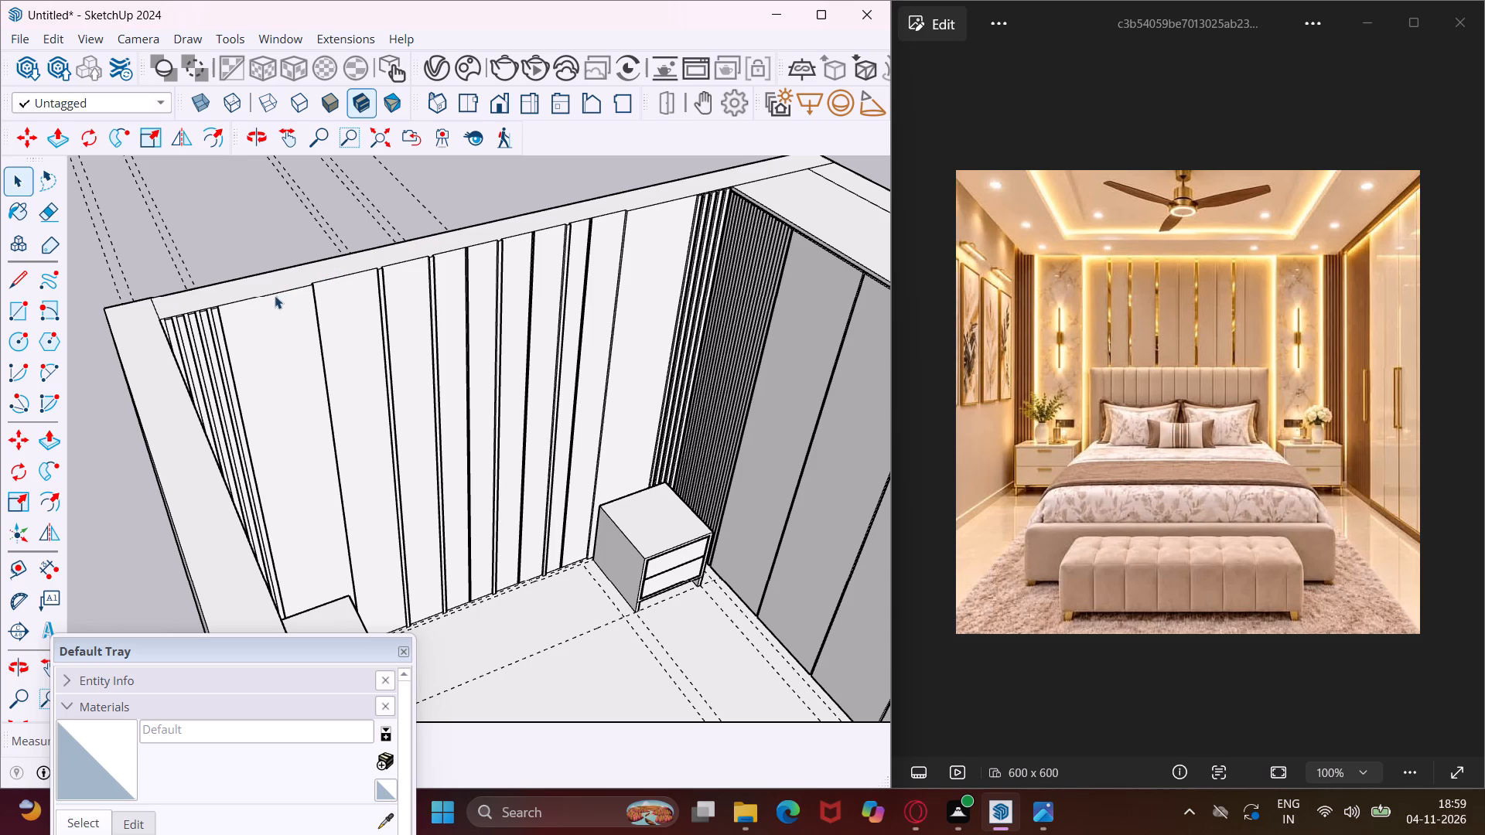
scroll(247, 288, "up", 5)
middle_click_drag(411, 268, 521, 353)
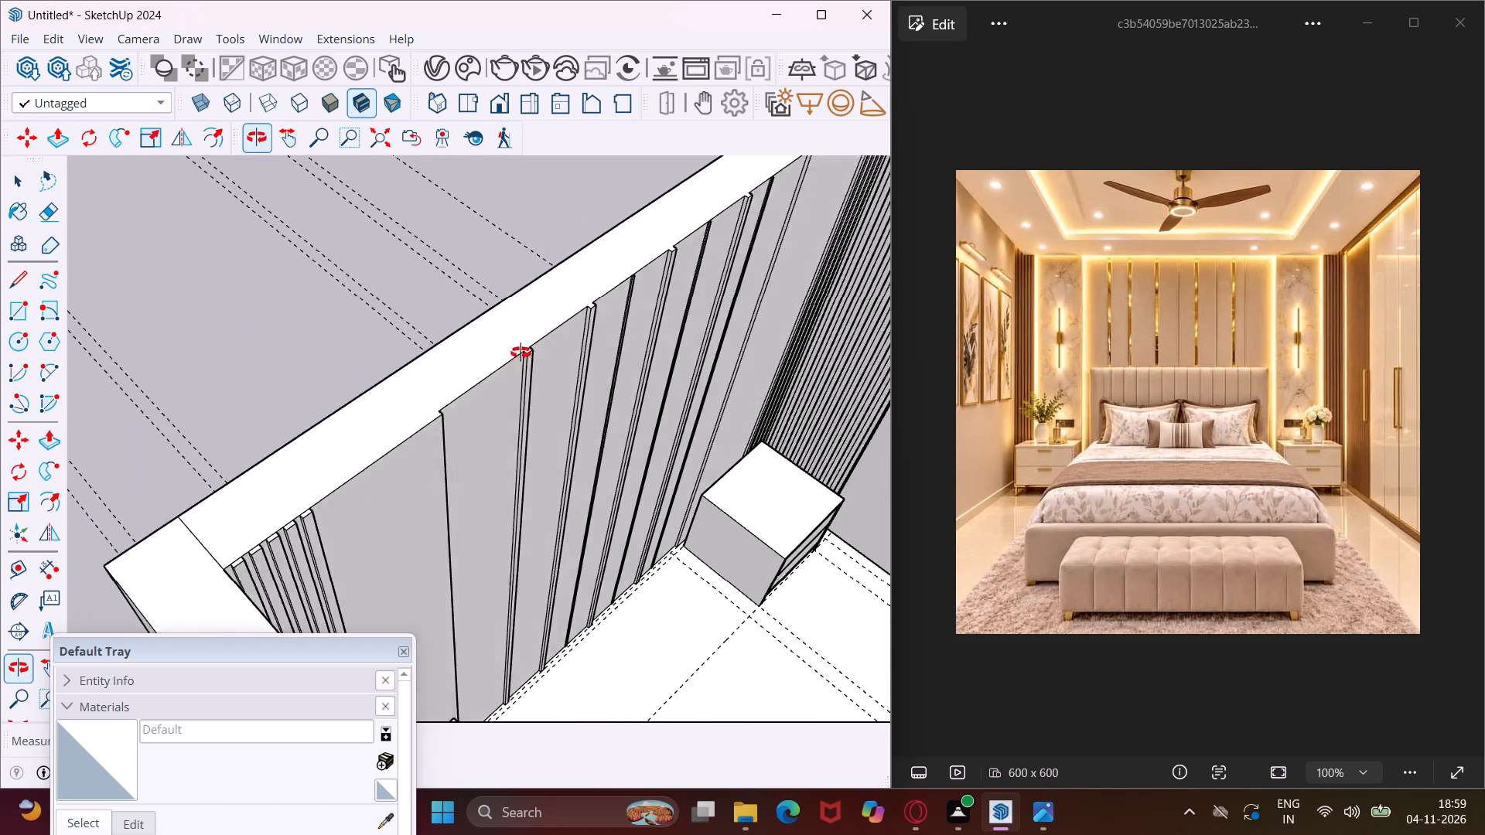
middle_click_drag(521, 353, 534, 386)
scroll(535, 403, "up", 7)
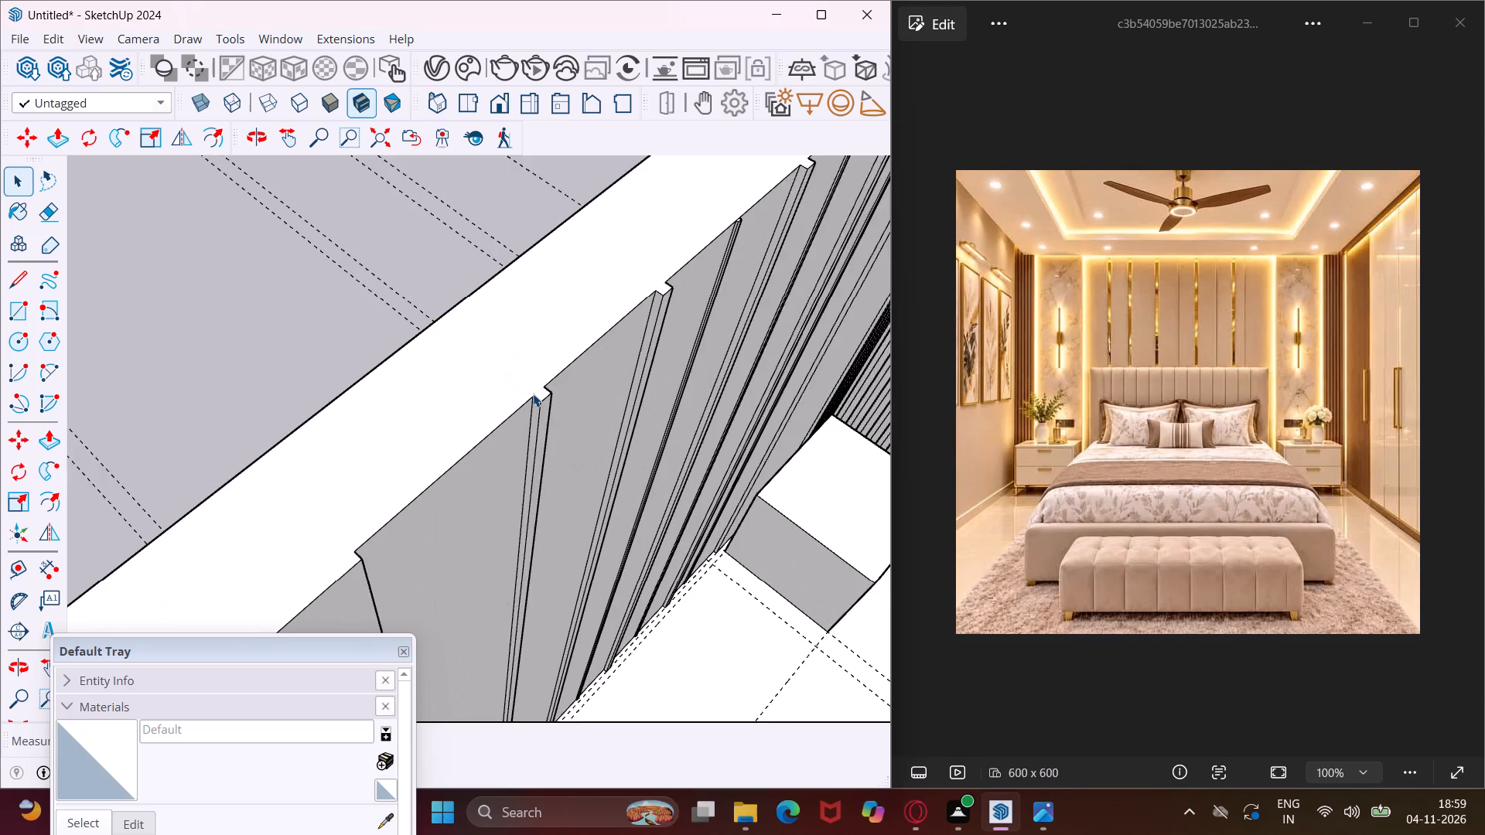
scroll(533, 394, "up", 8)
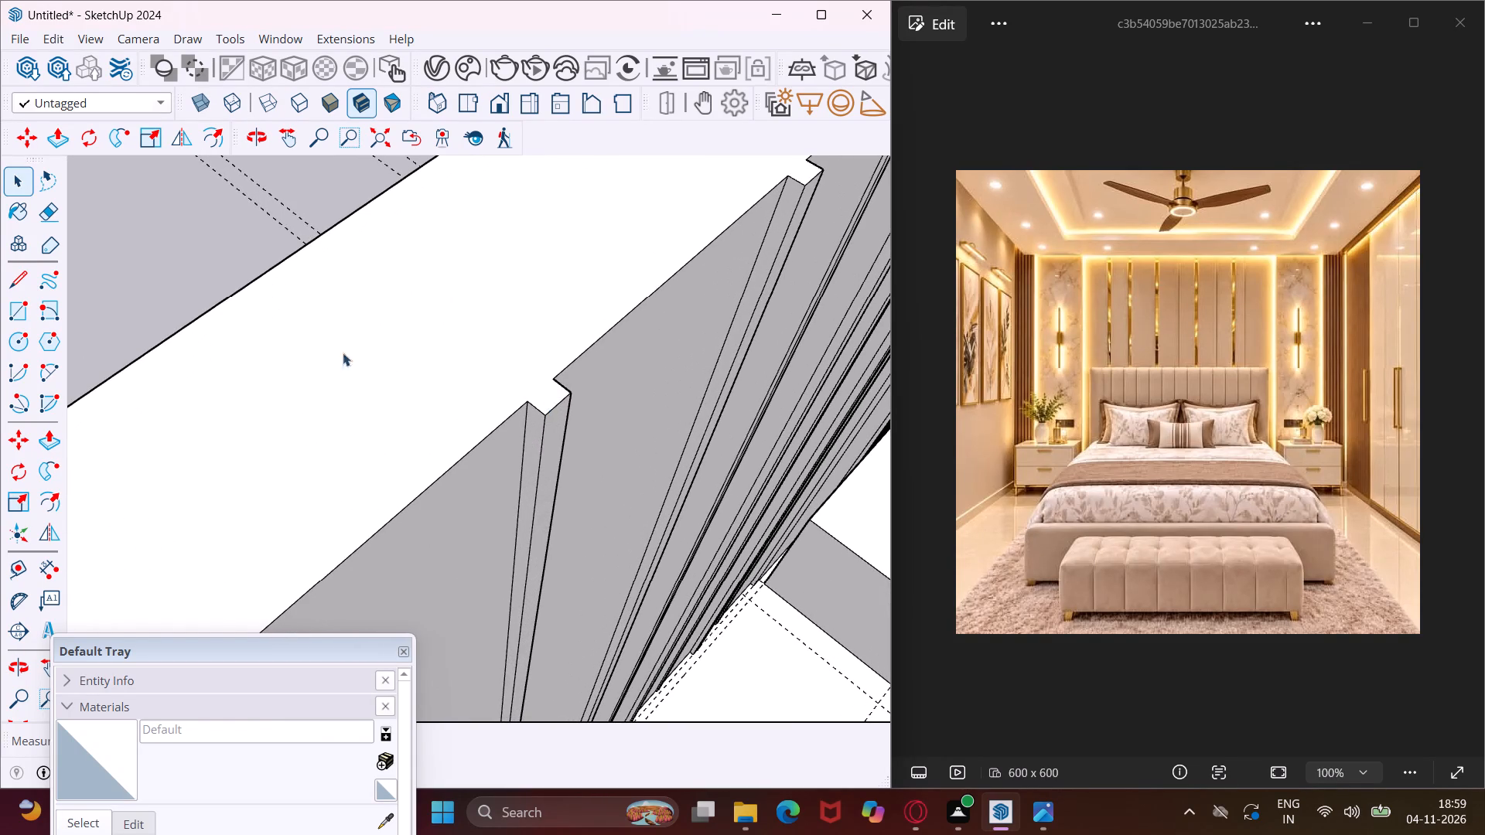
scroll(215, 423, "down", 6)
scroll(238, 488, "down", 9)
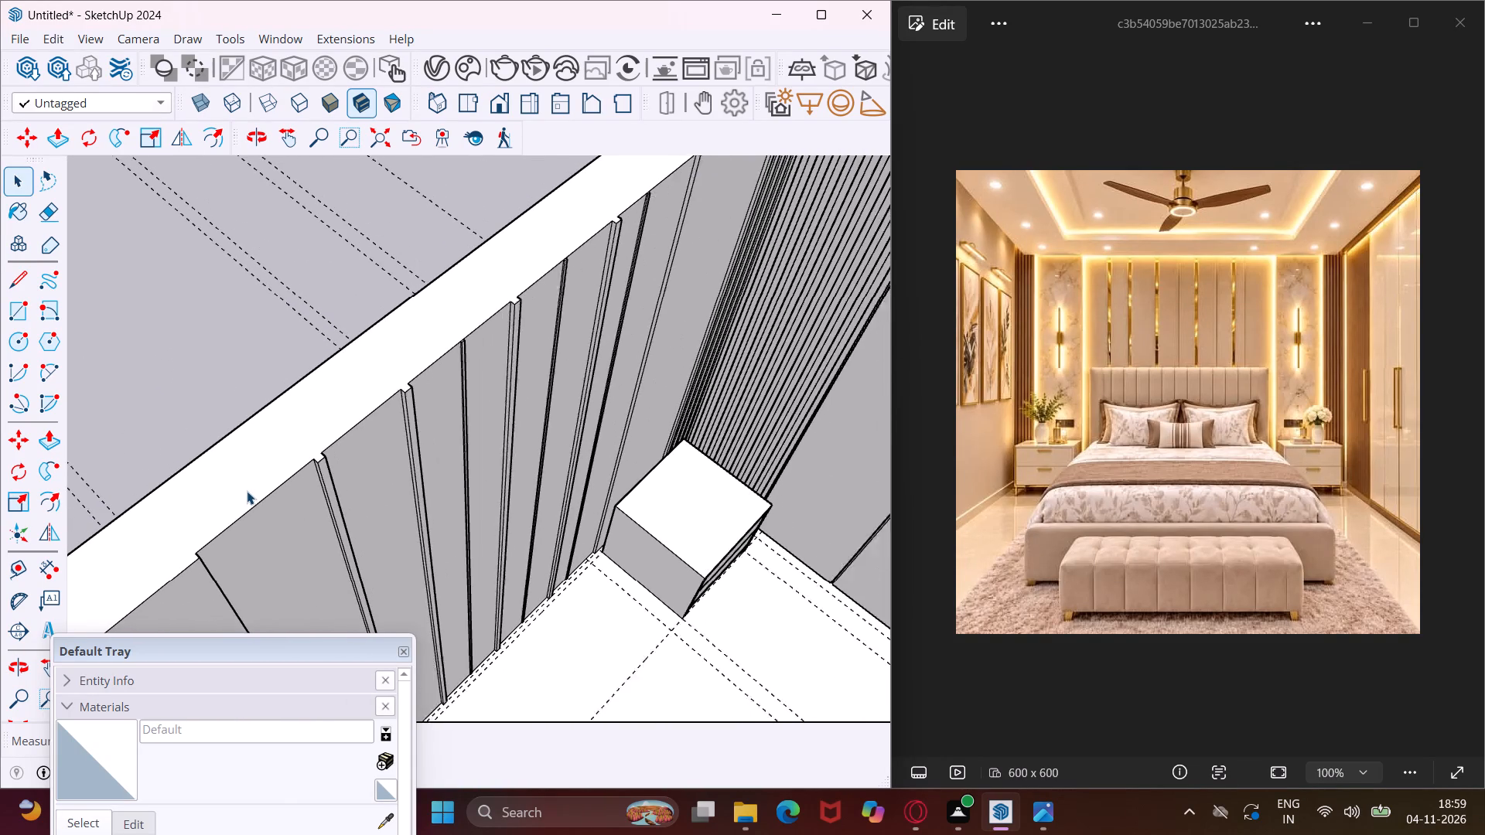
scroll(247, 491, "down", 1)
Draw lines closing the open top ends of the first three headboard-wall grooves, counted from the side opposite the wardrobe.
left_click(19, 283)
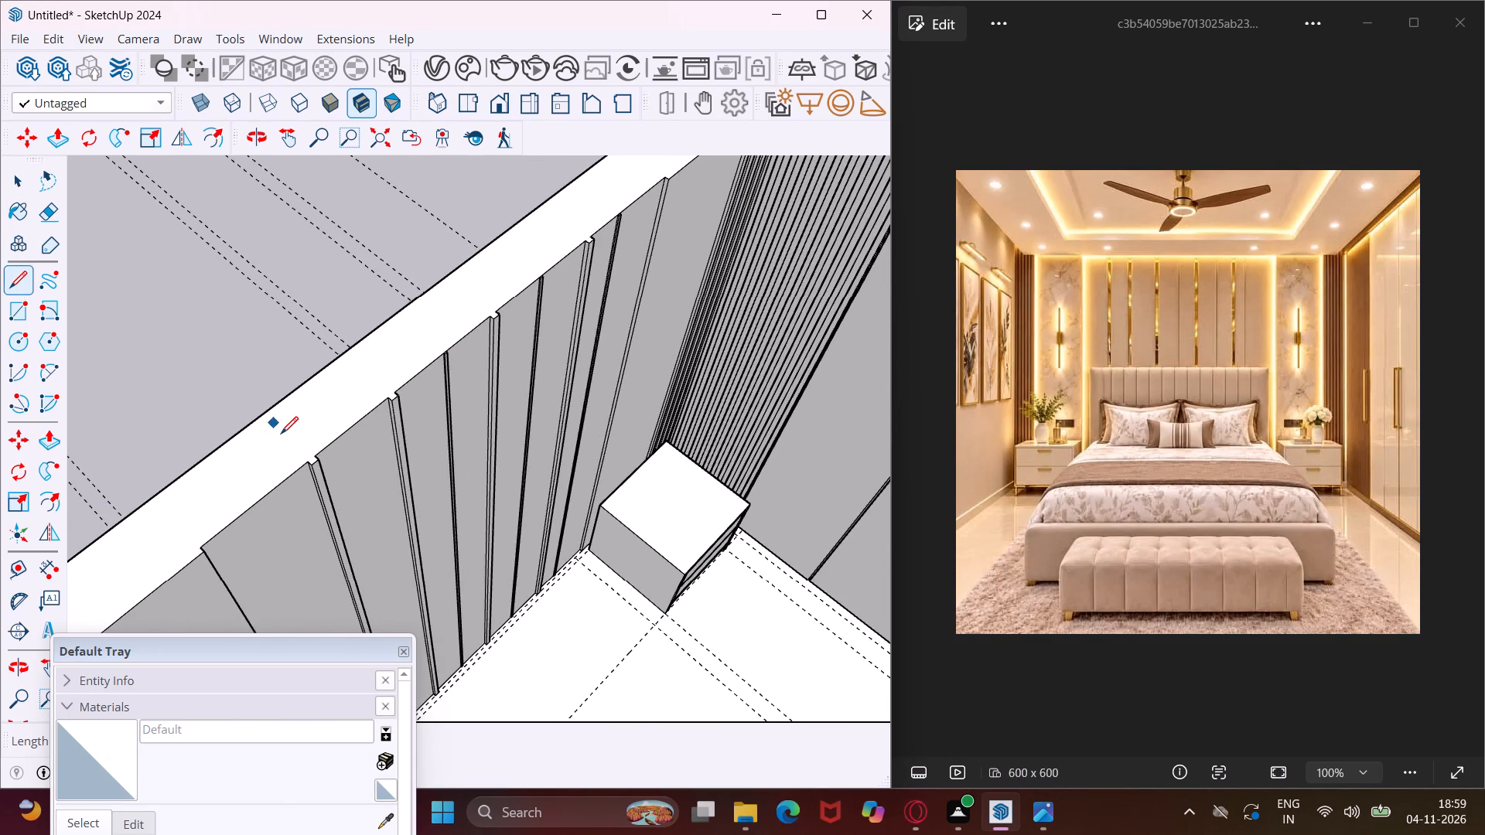
scroll(284, 440, "up", 11)
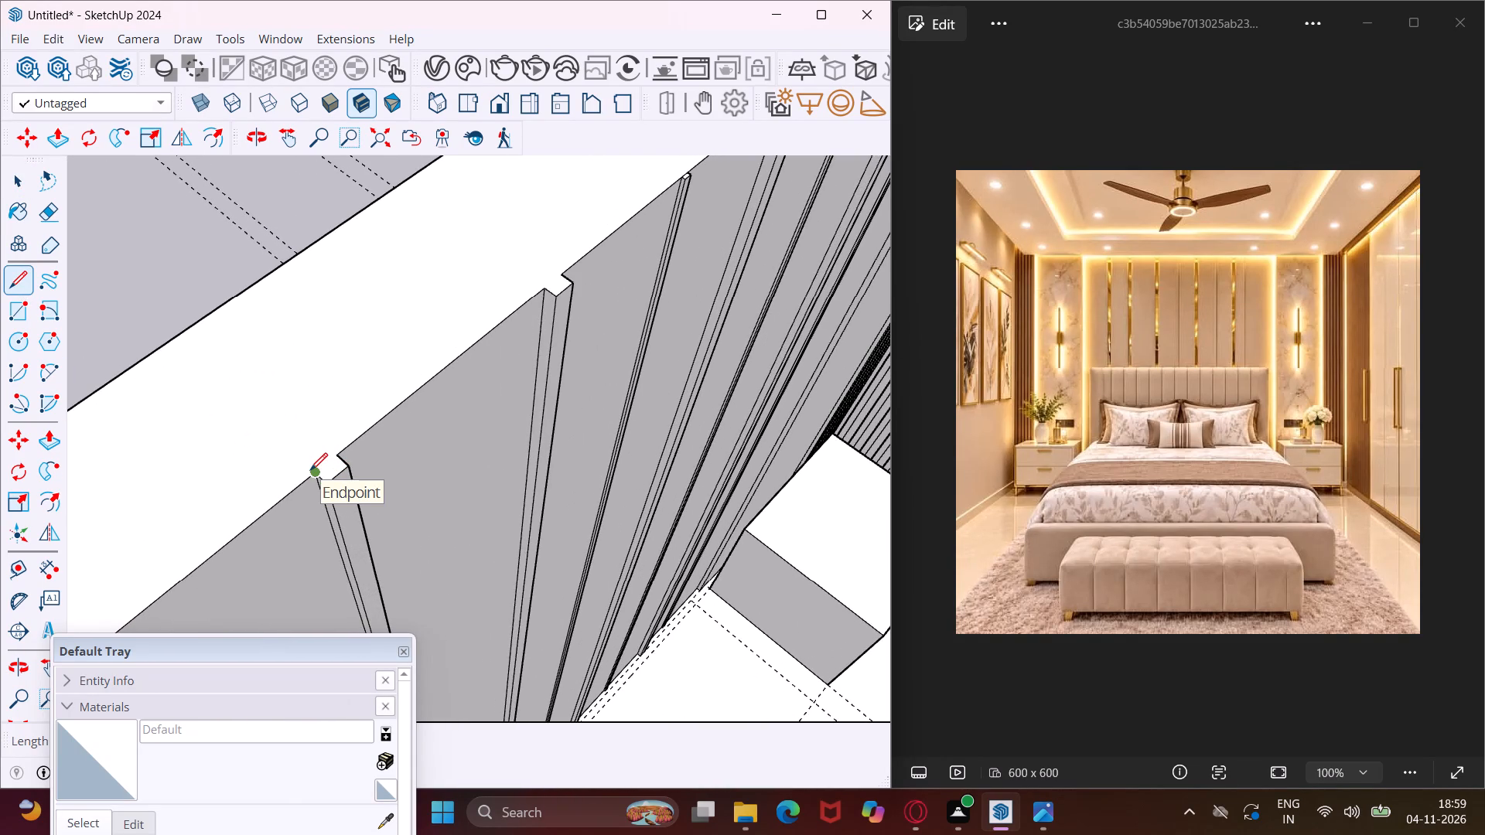
scroll(310, 470, "up", 6)
left_click(318, 475)
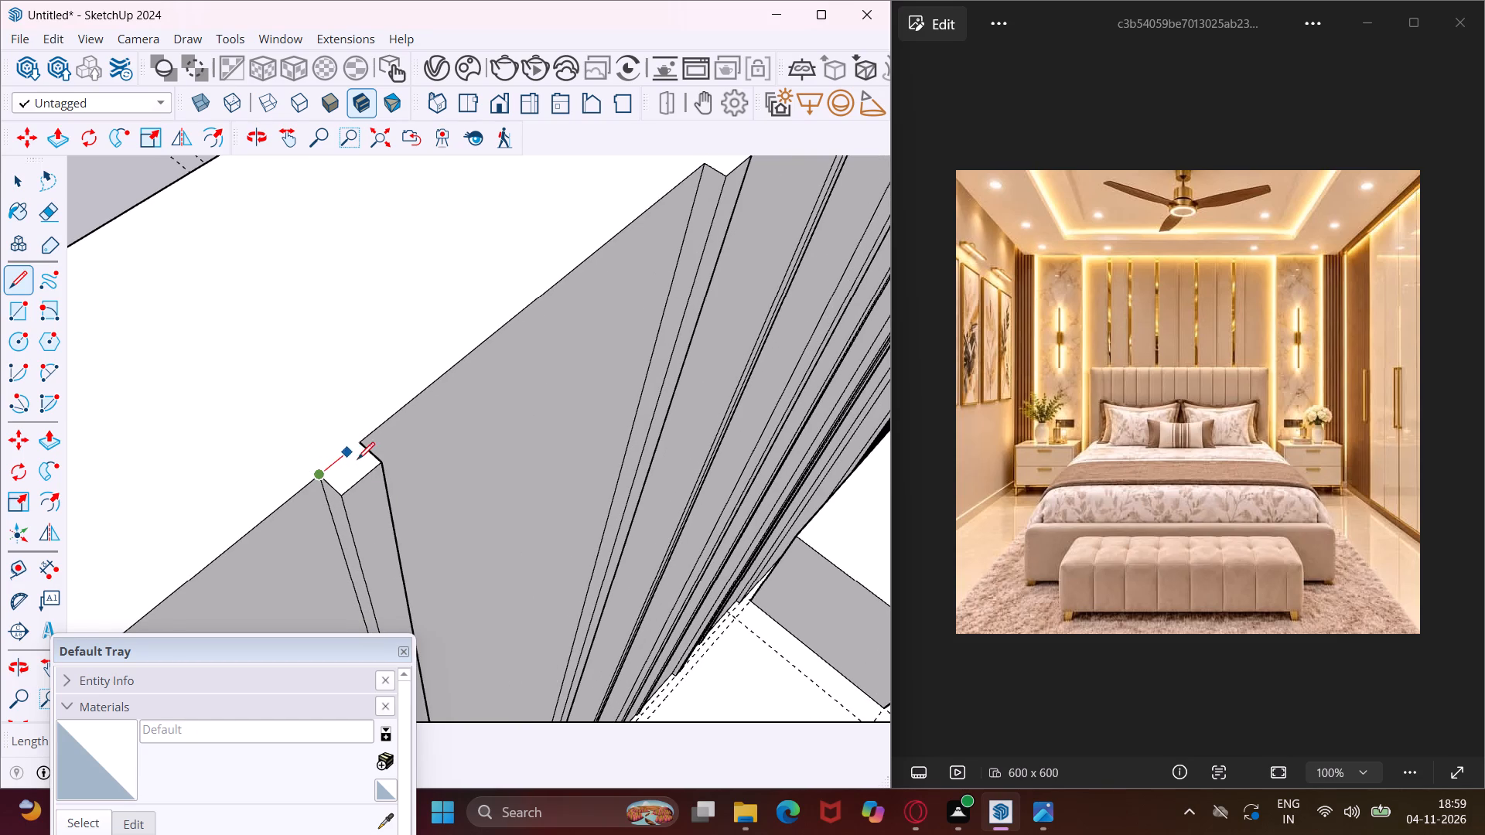
left_click(364, 448)
scroll(213, 523, "down", 5)
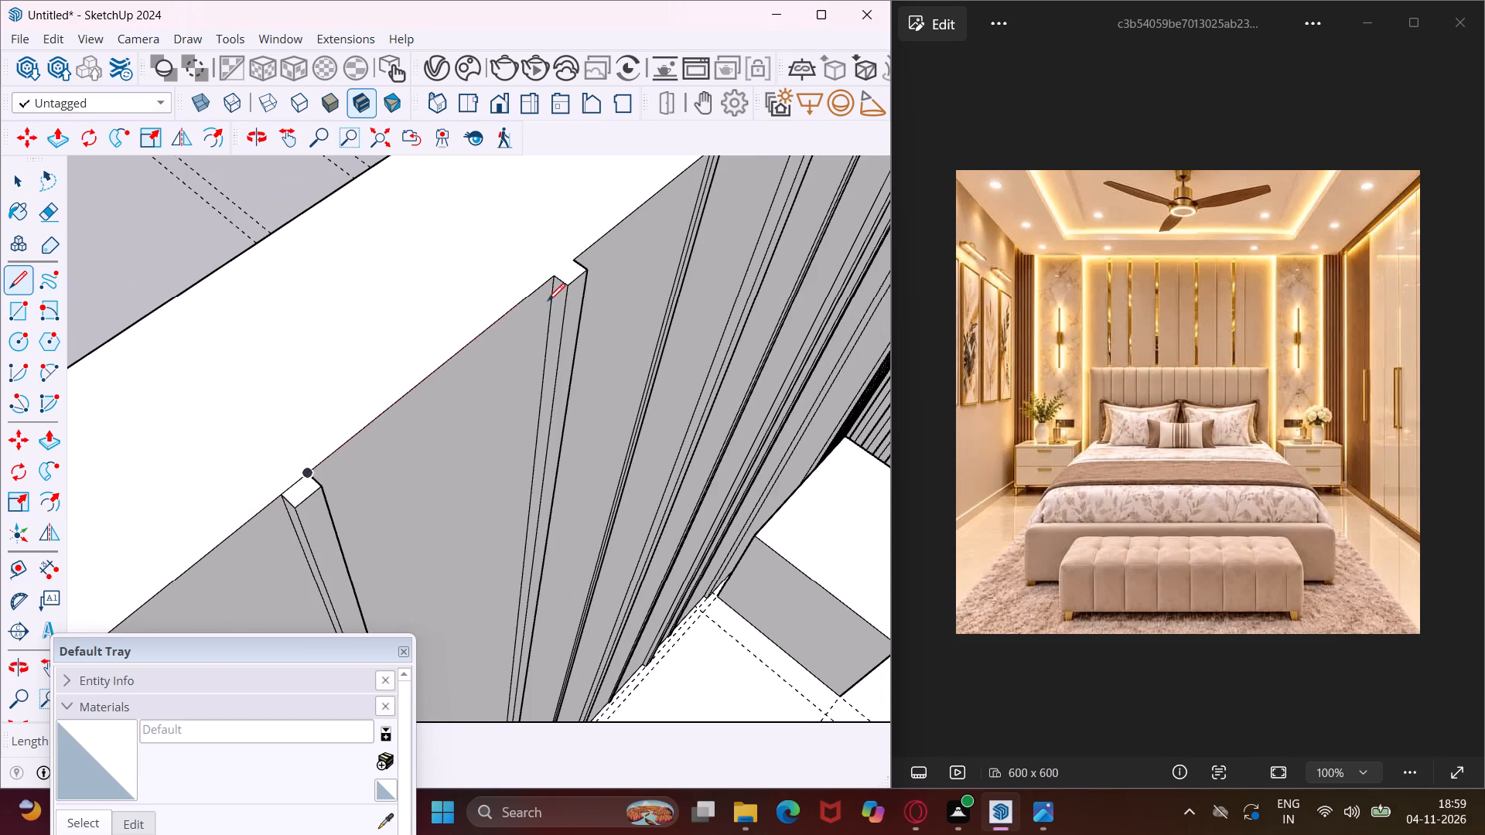
scroll(551, 287, "up", 3)
left_click(559, 272)
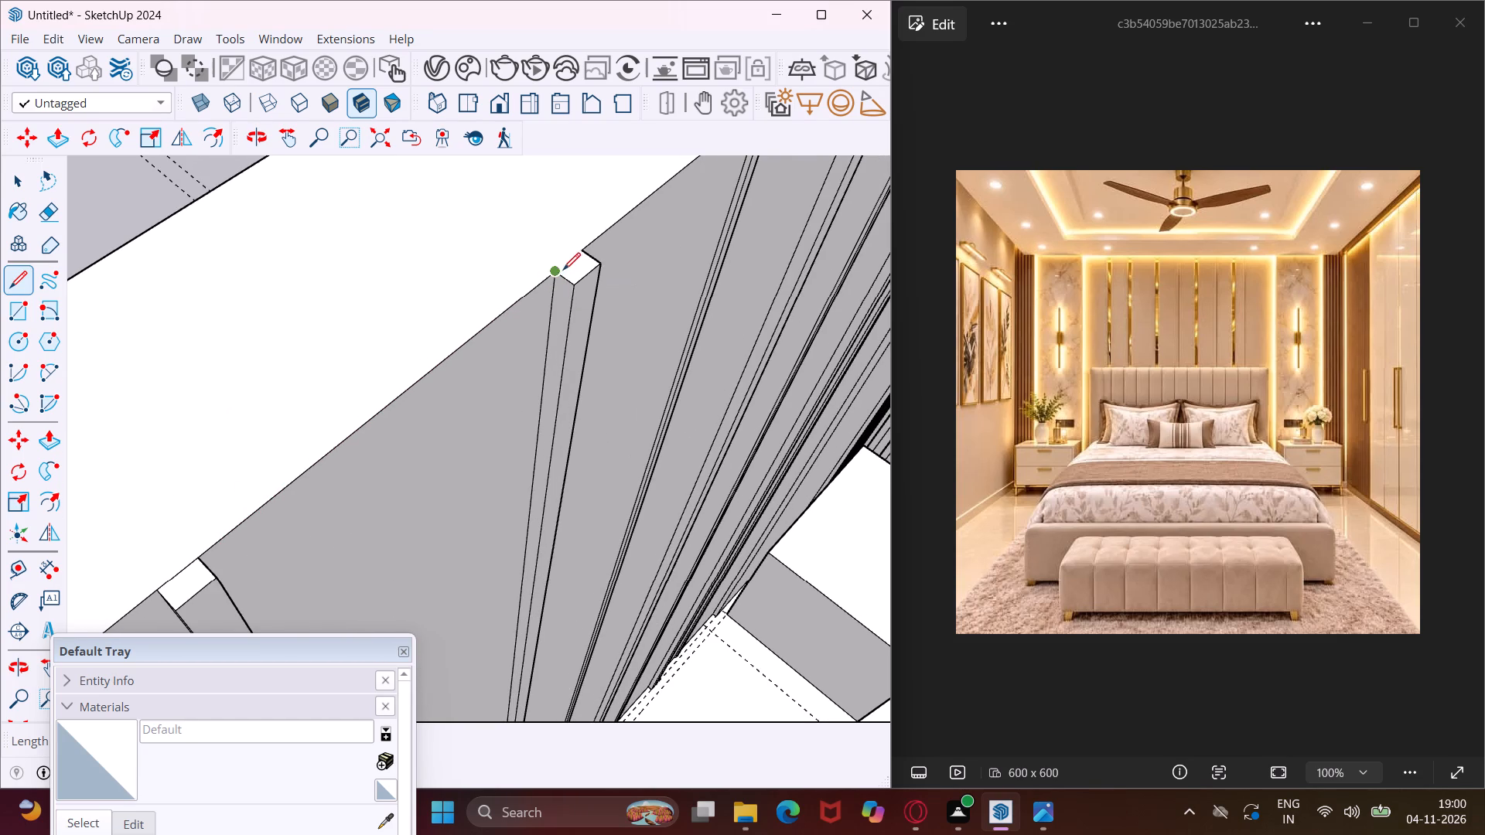
left_click(582, 252)
scroll(499, 297, "down", 3)
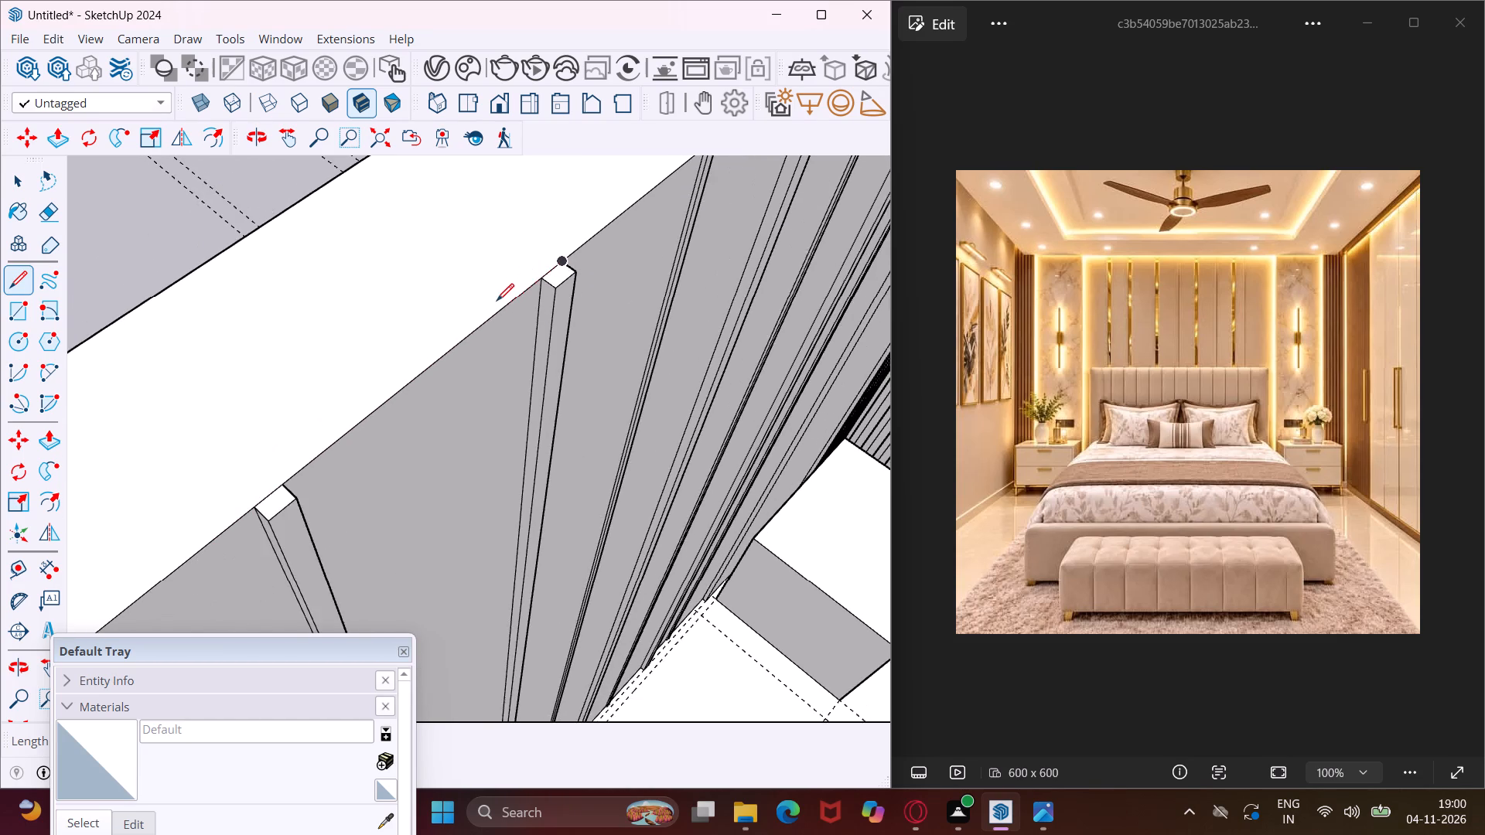
scroll(493, 305, "down", 8)
scroll(603, 225, "up", 3)
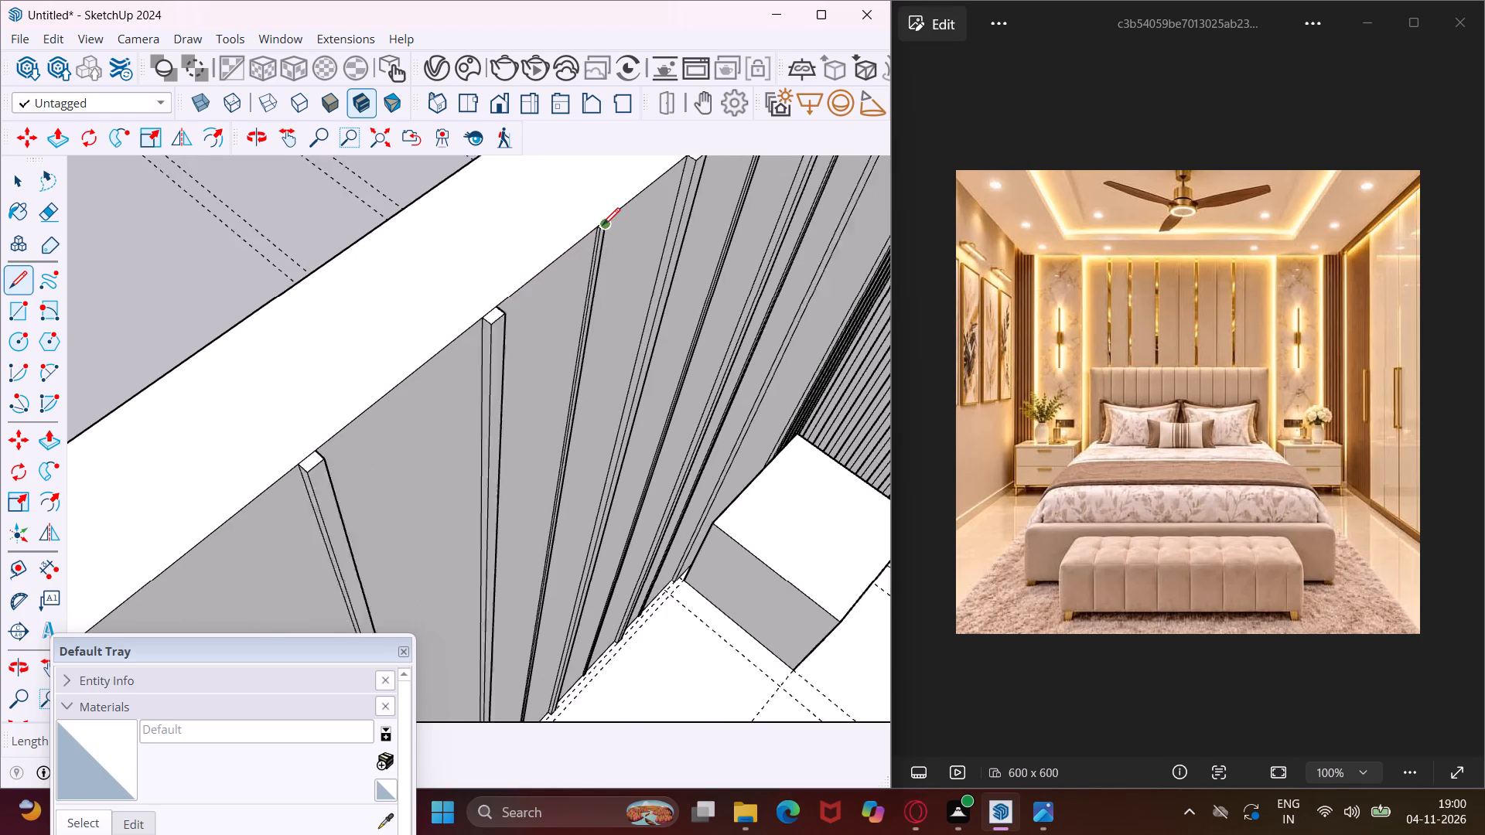
scroll(603, 225, "up", 17)
left_click(596, 213)
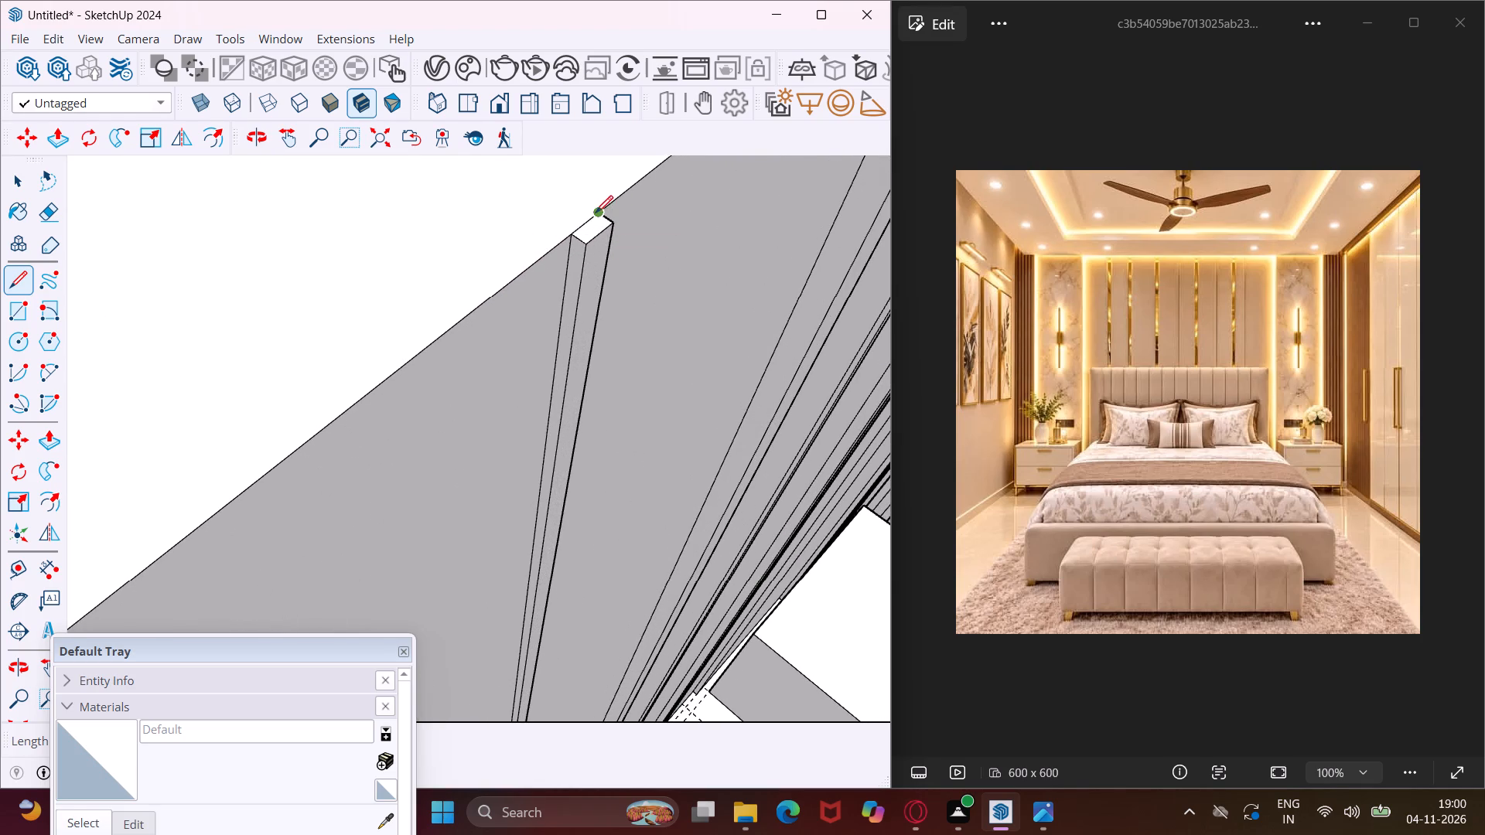
left_click(577, 236)
scroll(410, 362, "down", 6)
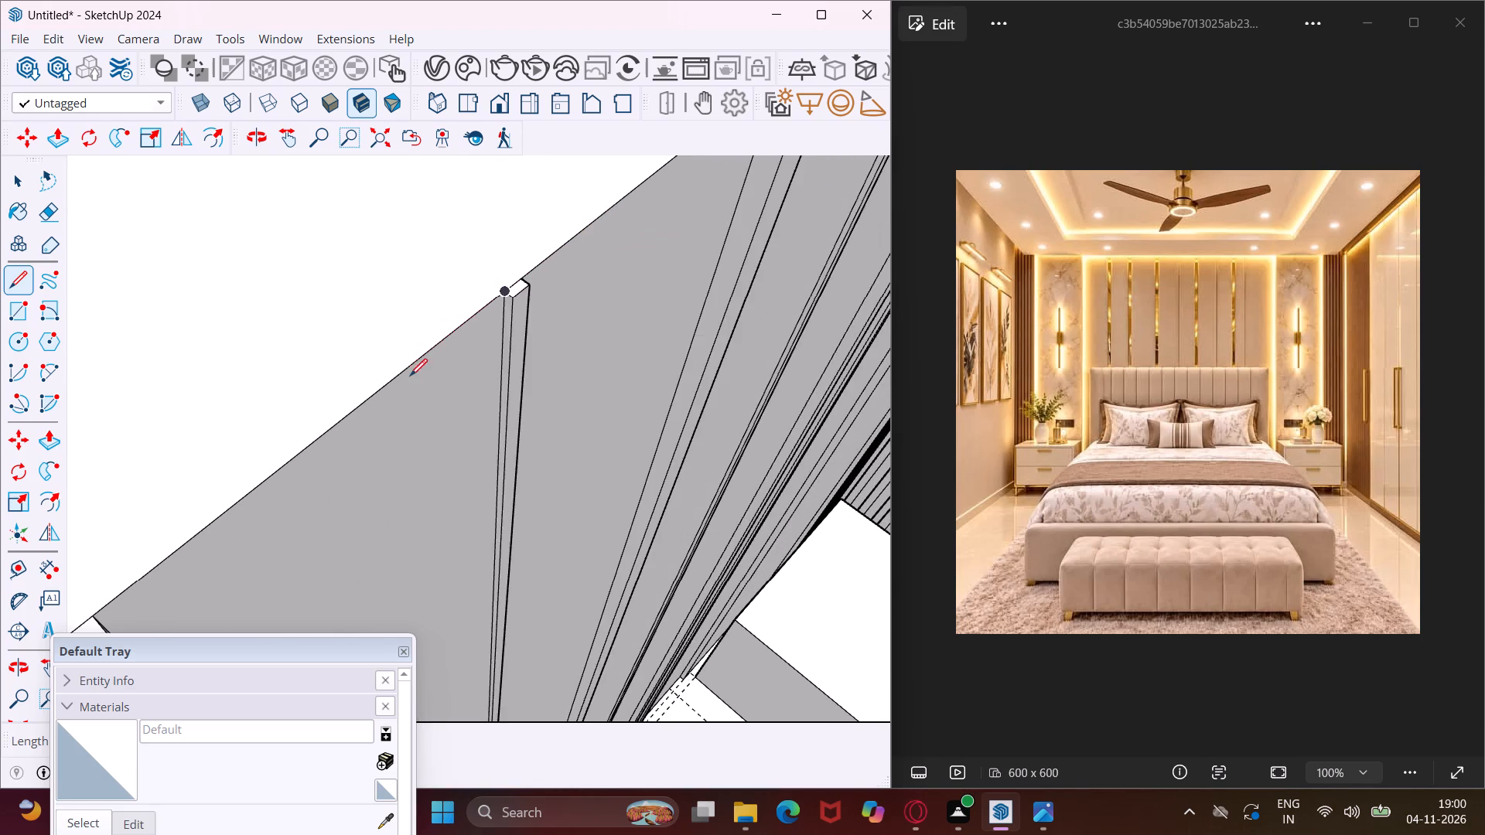
scroll(399, 400, "down", 19)
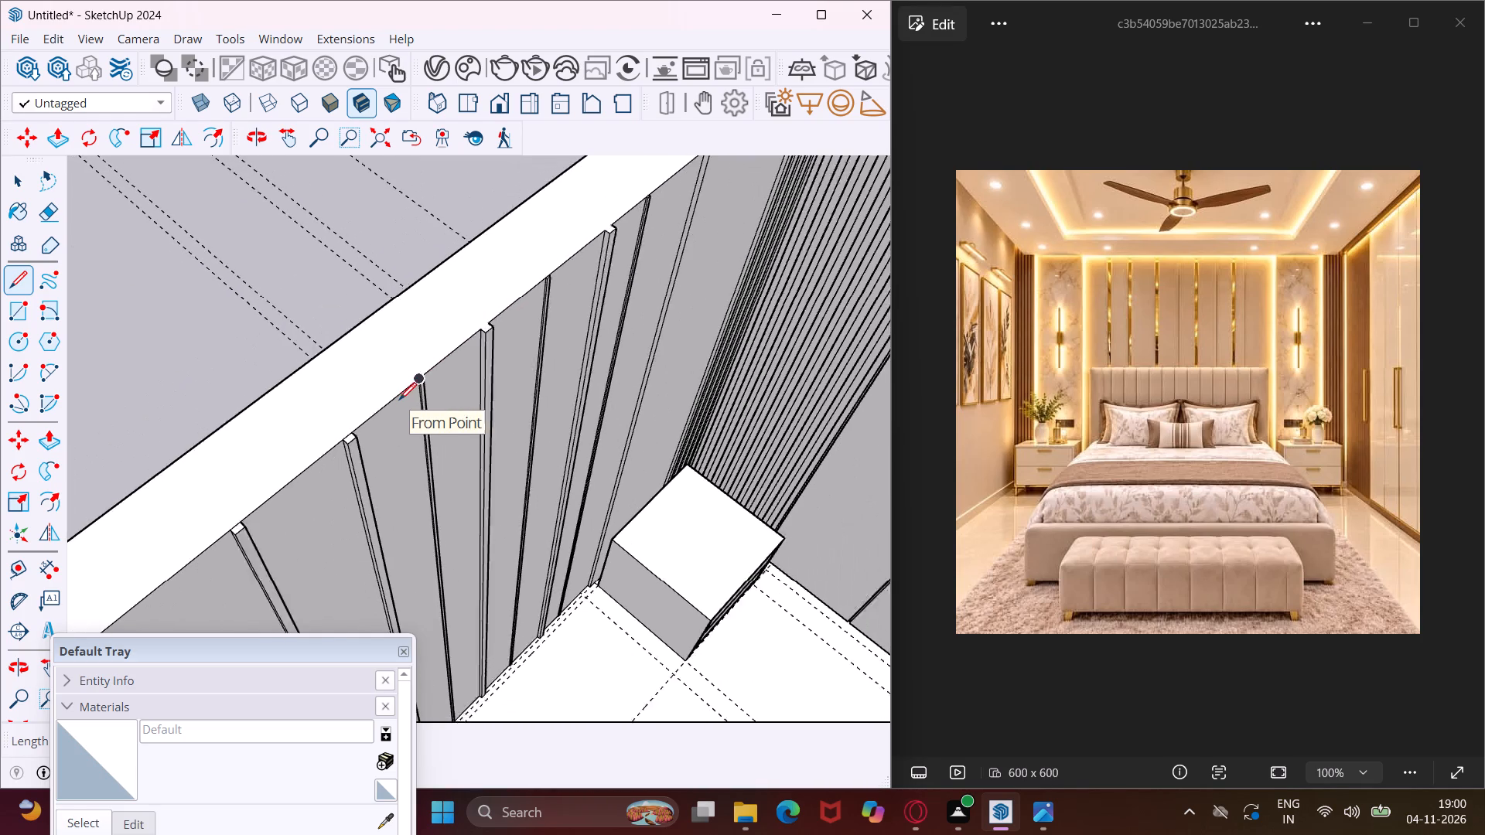
Draw lines closing the open top ends of the seventh and sixth headboard-wall grooves, counted from the side opposite the wardrobe.
scroll(399, 400, "down", 2)
scroll(616, 218, "up", 8)
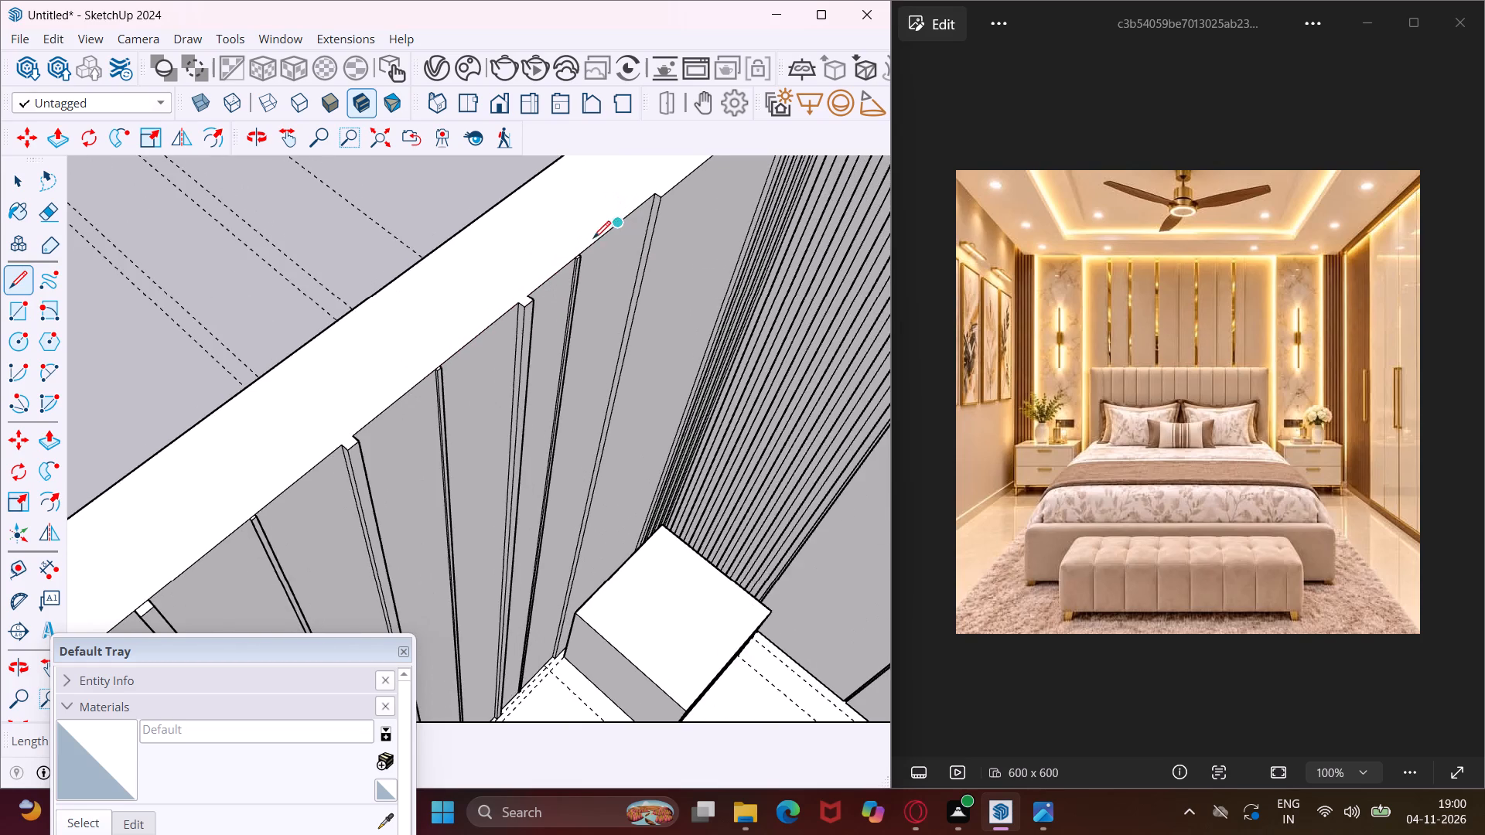
scroll(593, 238, "up", 18)
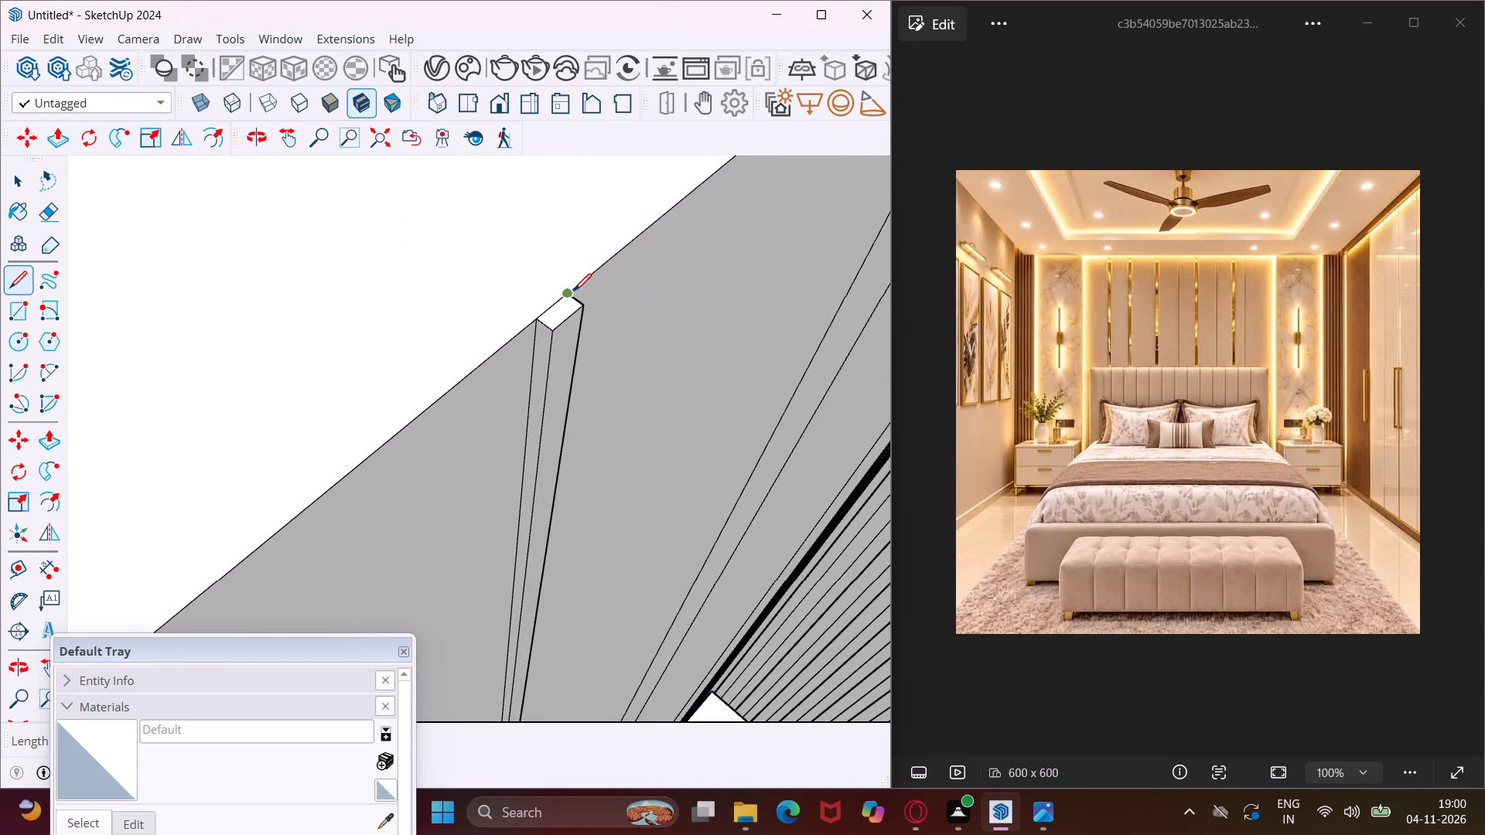
left_click(574, 291)
left_click(545, 317)
scroll(569, 273, "down", 9)
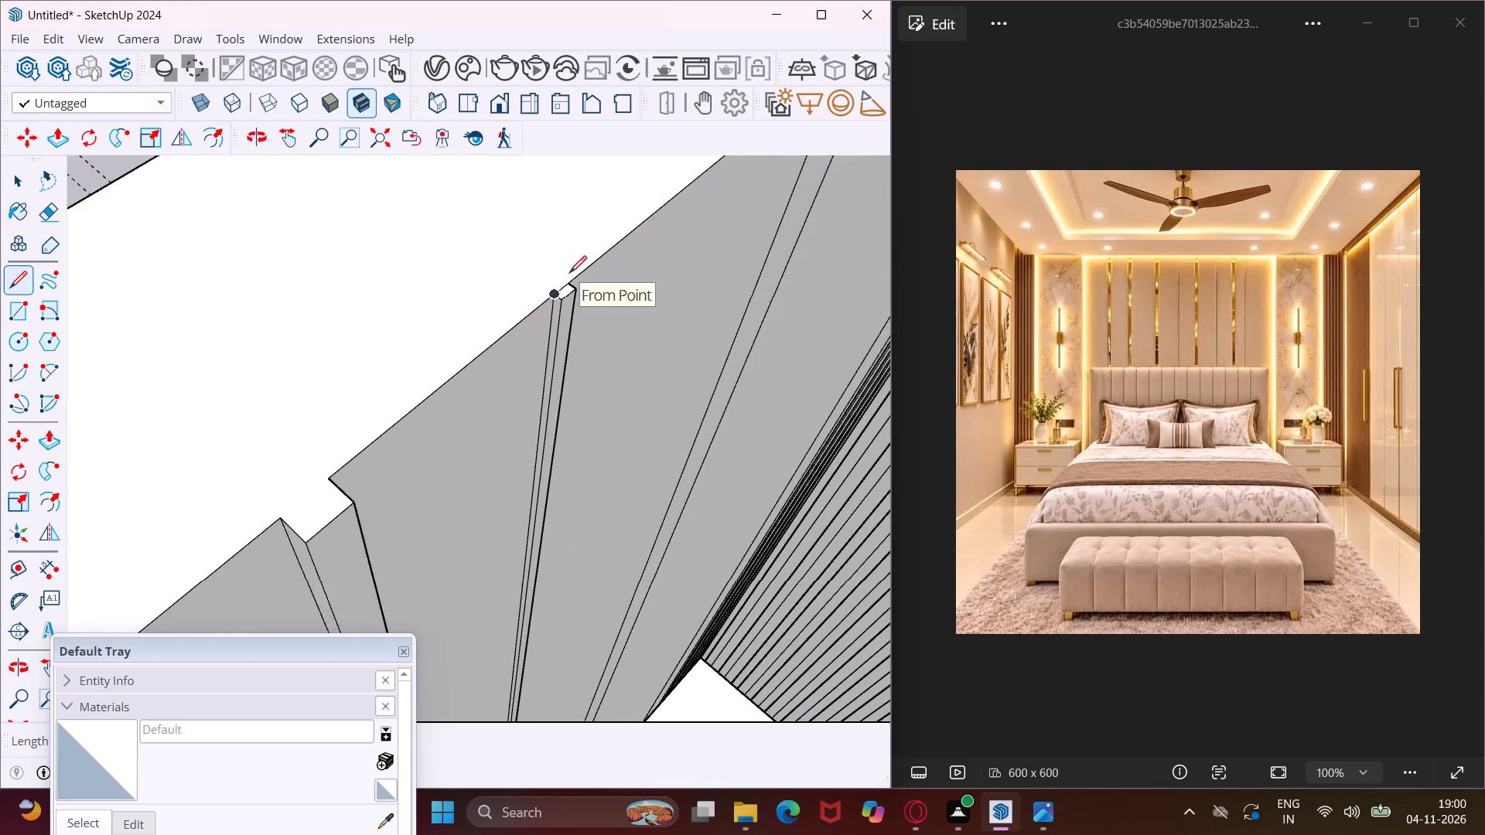
scroll(496, 322, "down", 6)
scroll(415, 390, "up", 3)
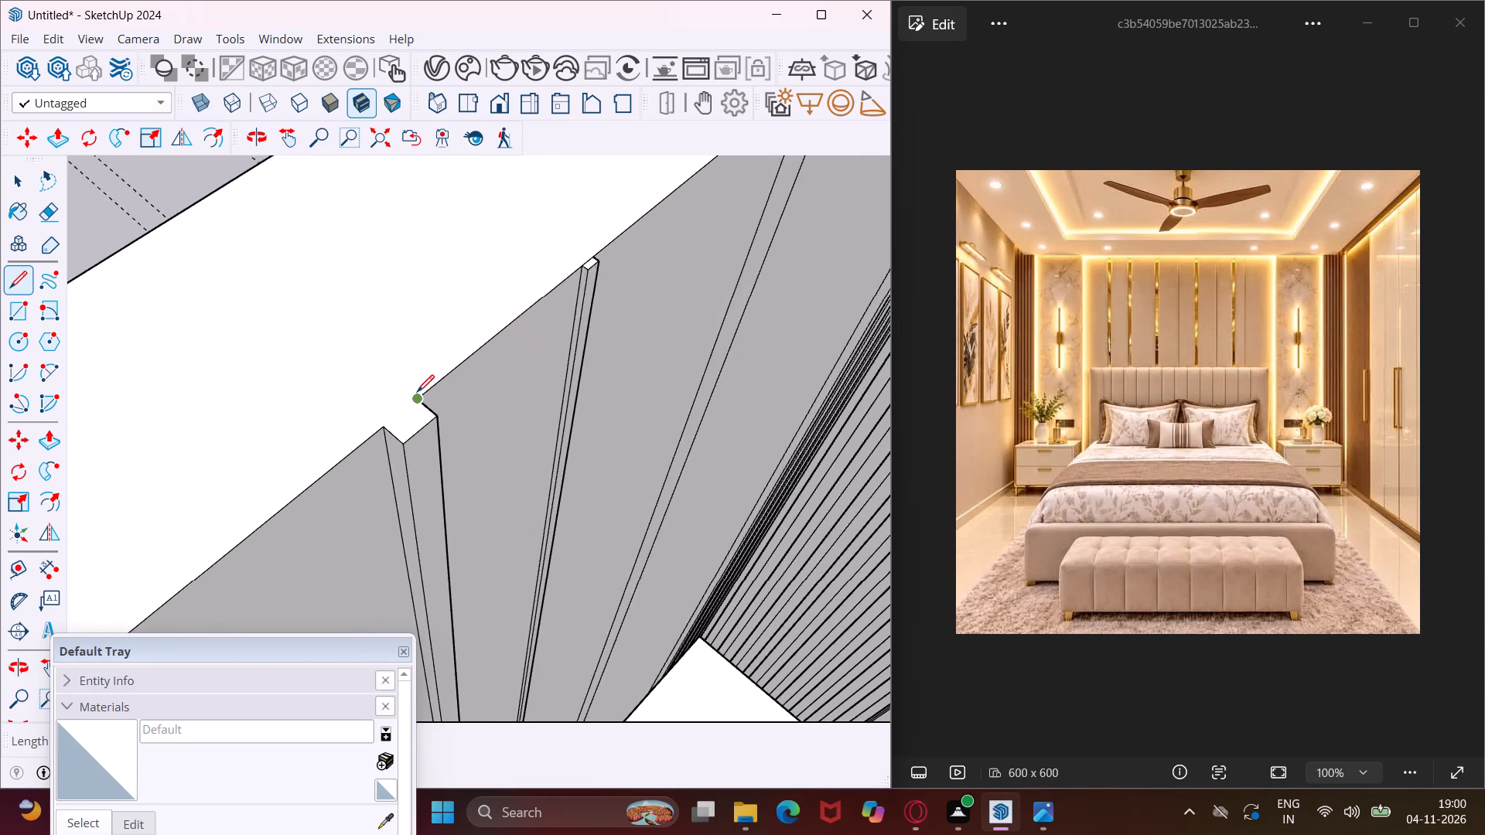
scroll(417, 392, "up", 5)
left_click(418, 403)
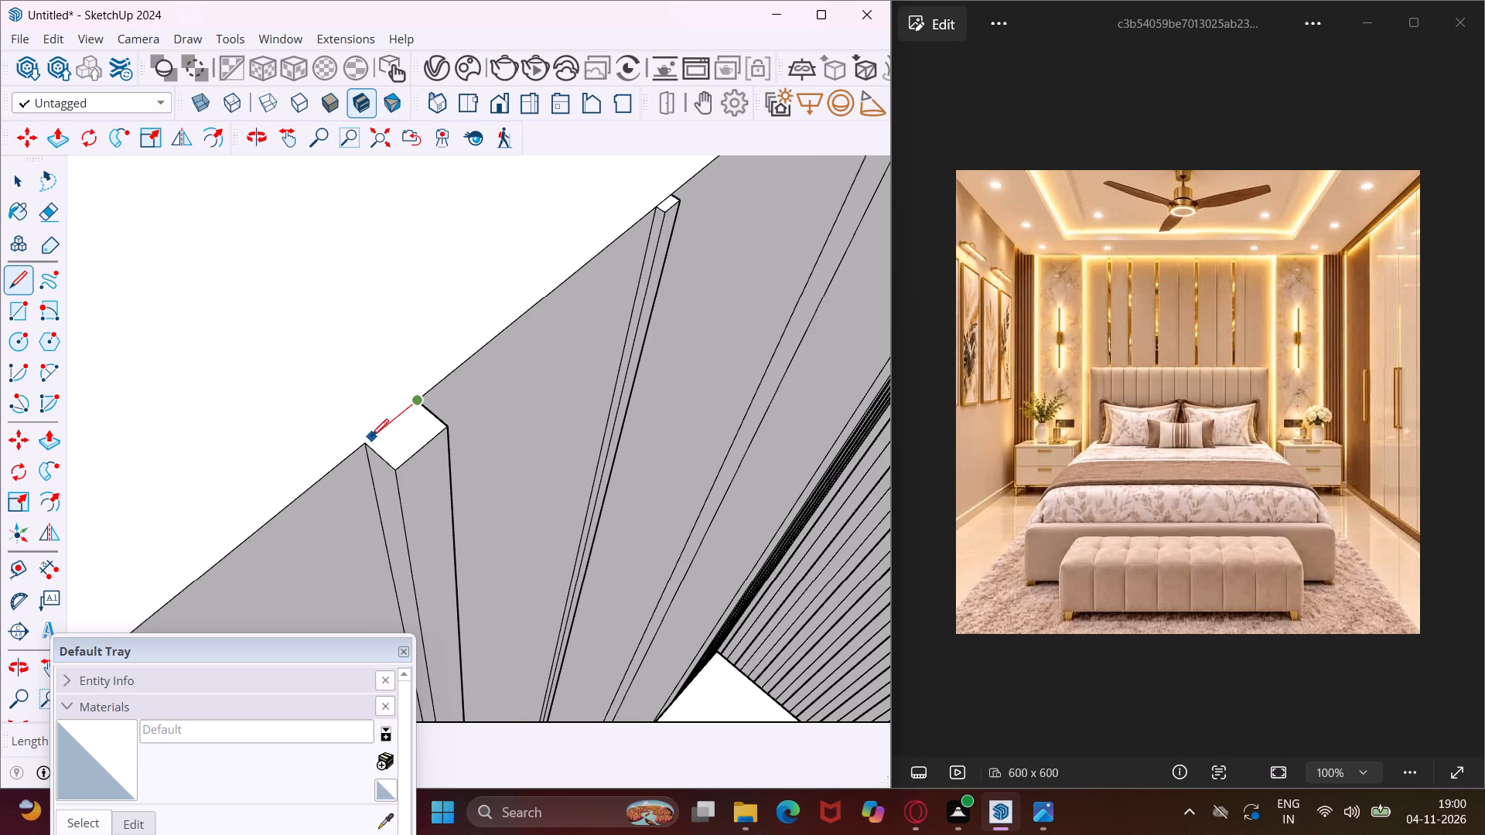
left_click(363, 442)
Draw a line closing the open top end of the fourth headboard-wall groove, counted from the side opposite the wardrobe.
scroll(427, 364, "down", 12)
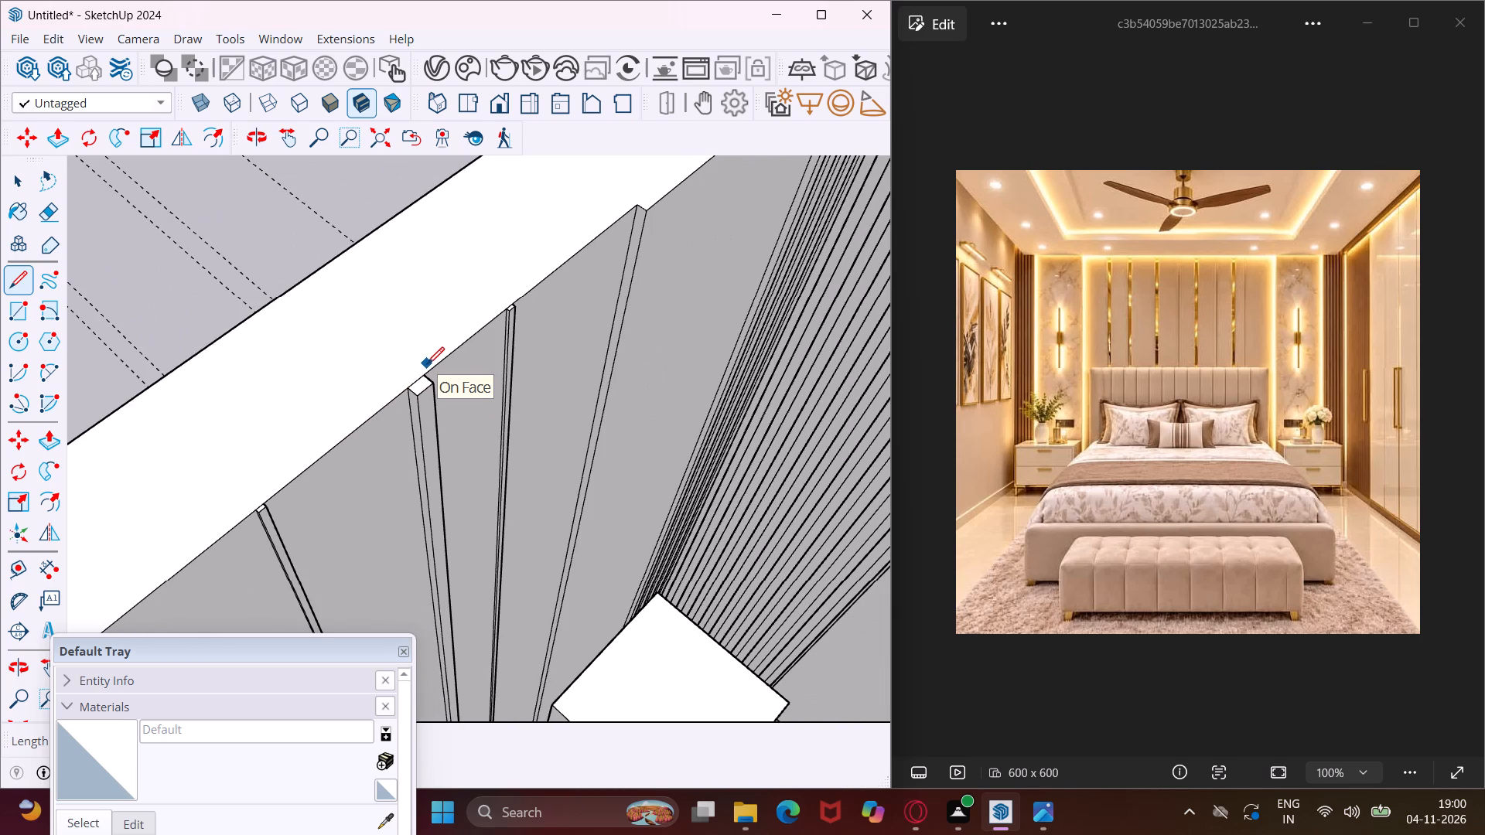
scroll(427, 364, "down", 3)
scroll(296, 461, "up", 2)
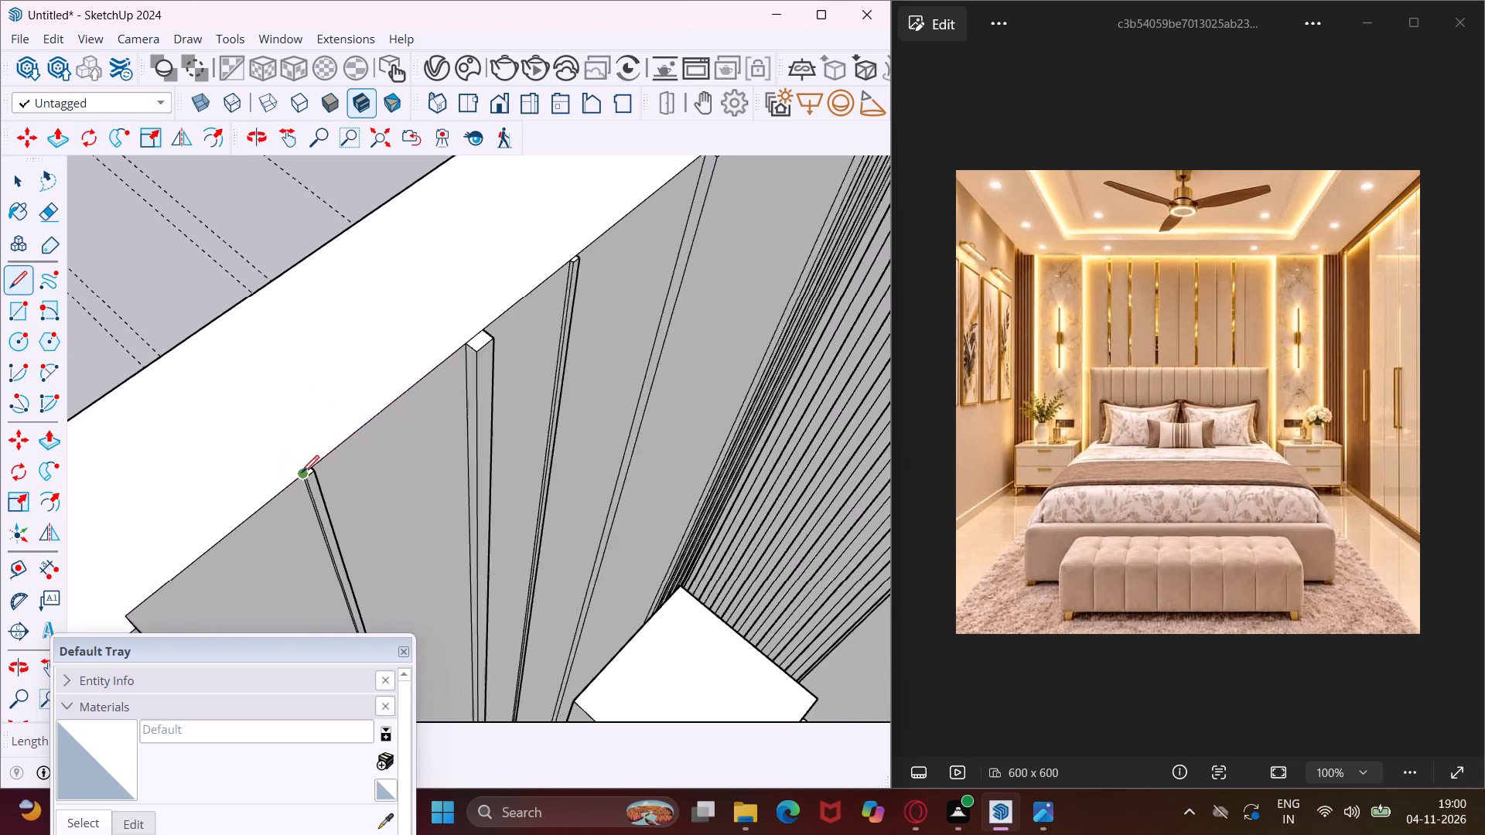
scroll(302, 472, "up", 19)
scroll(386, 402, "down", 6)
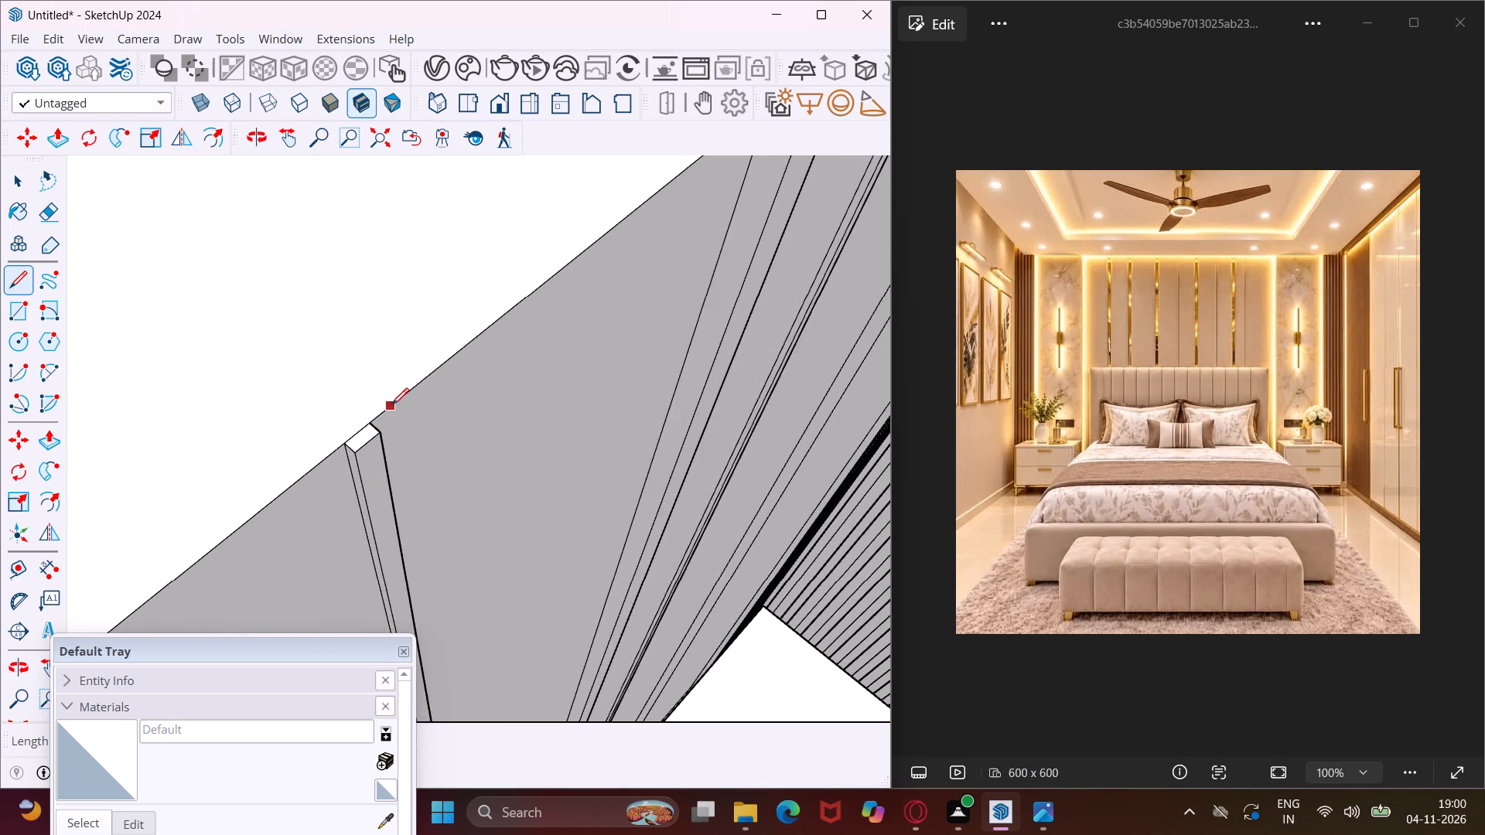
scroll(389, 400, "down", 13)
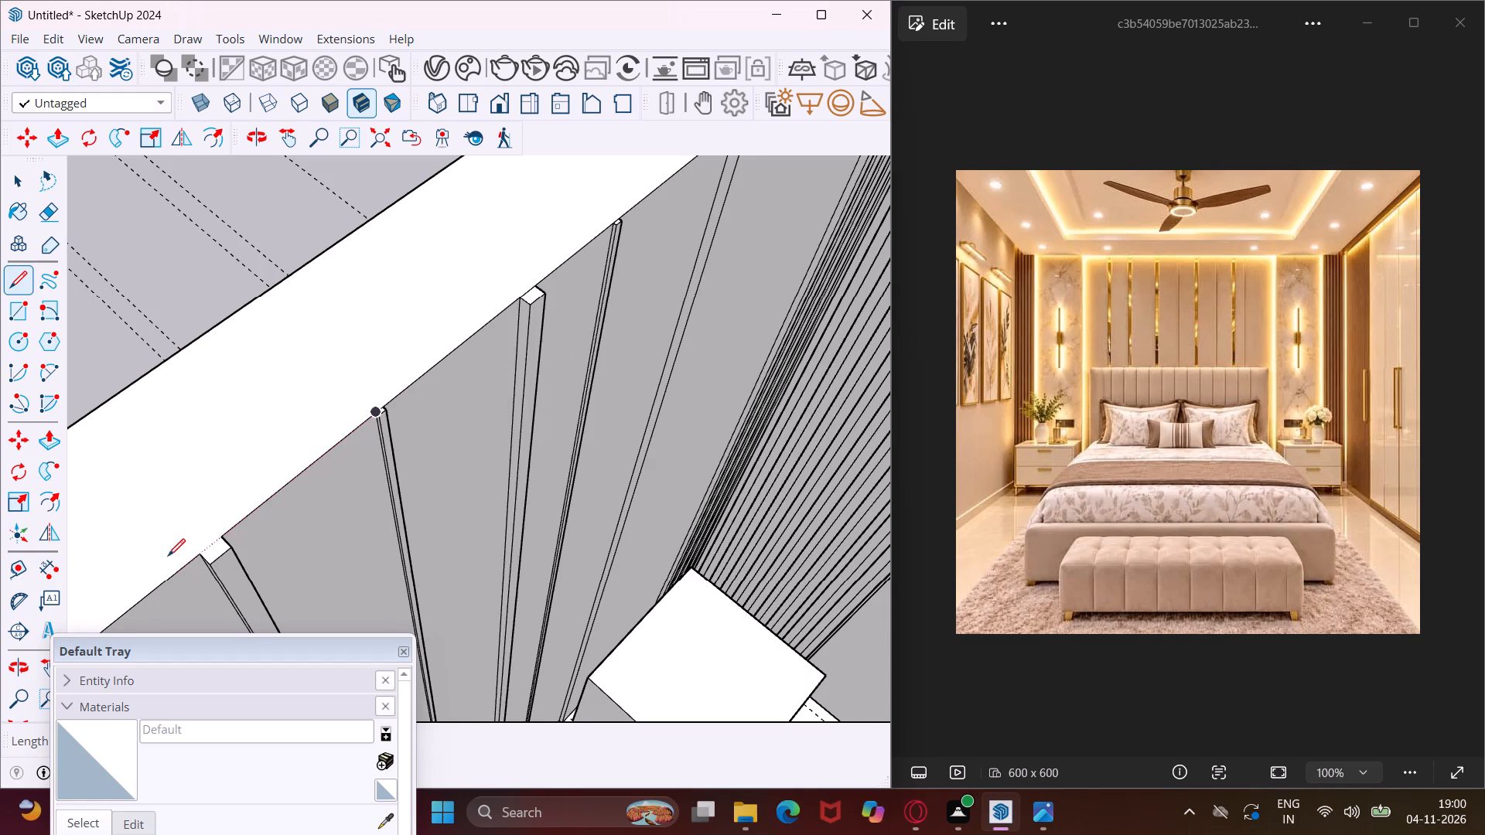
scroll(171, 555, "up", 9)
left_click(221, 549)
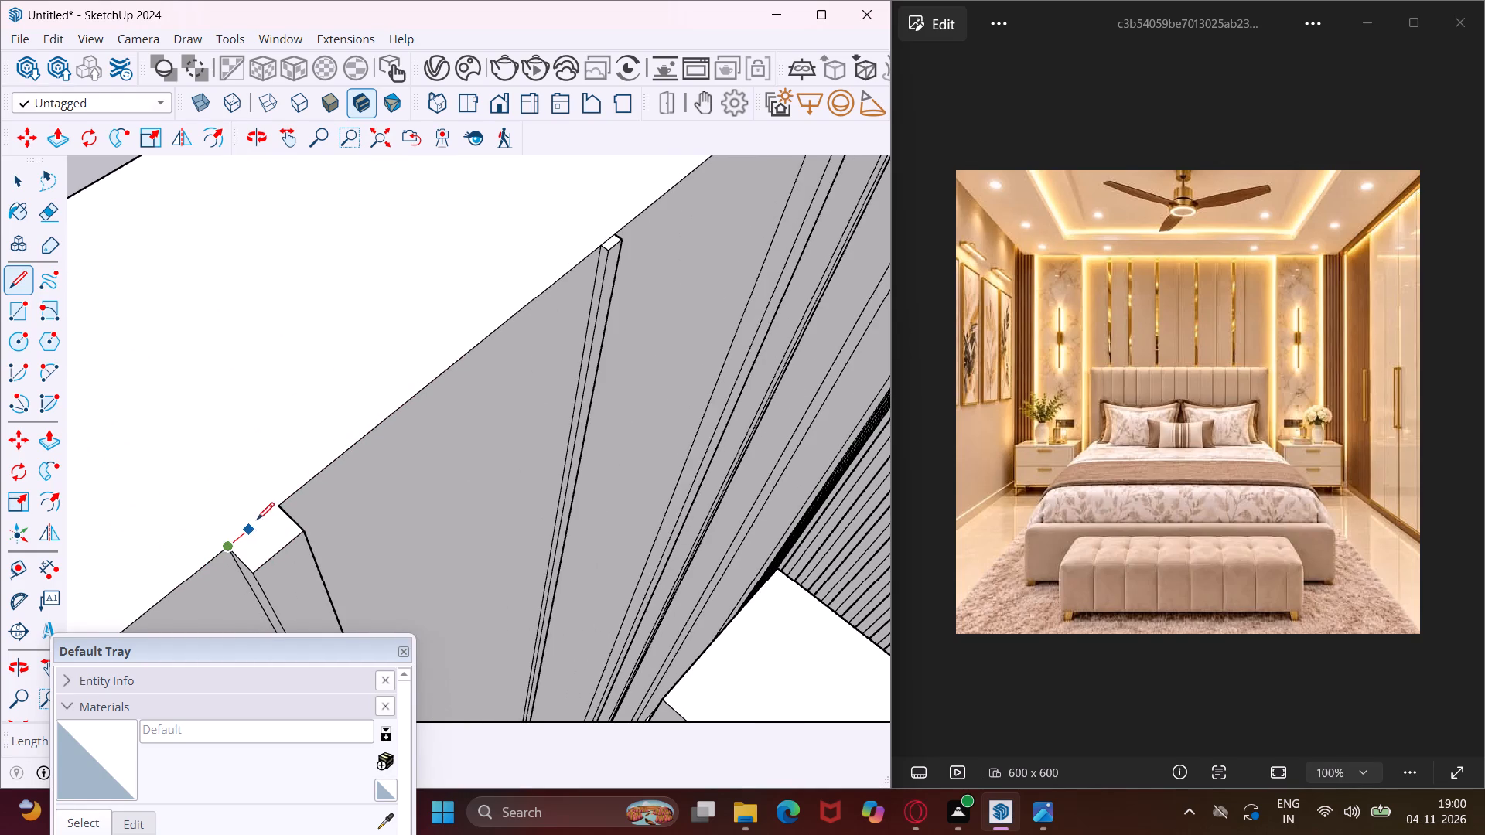
left_click(280, 507)
scroll(345, 449, "down", 19)
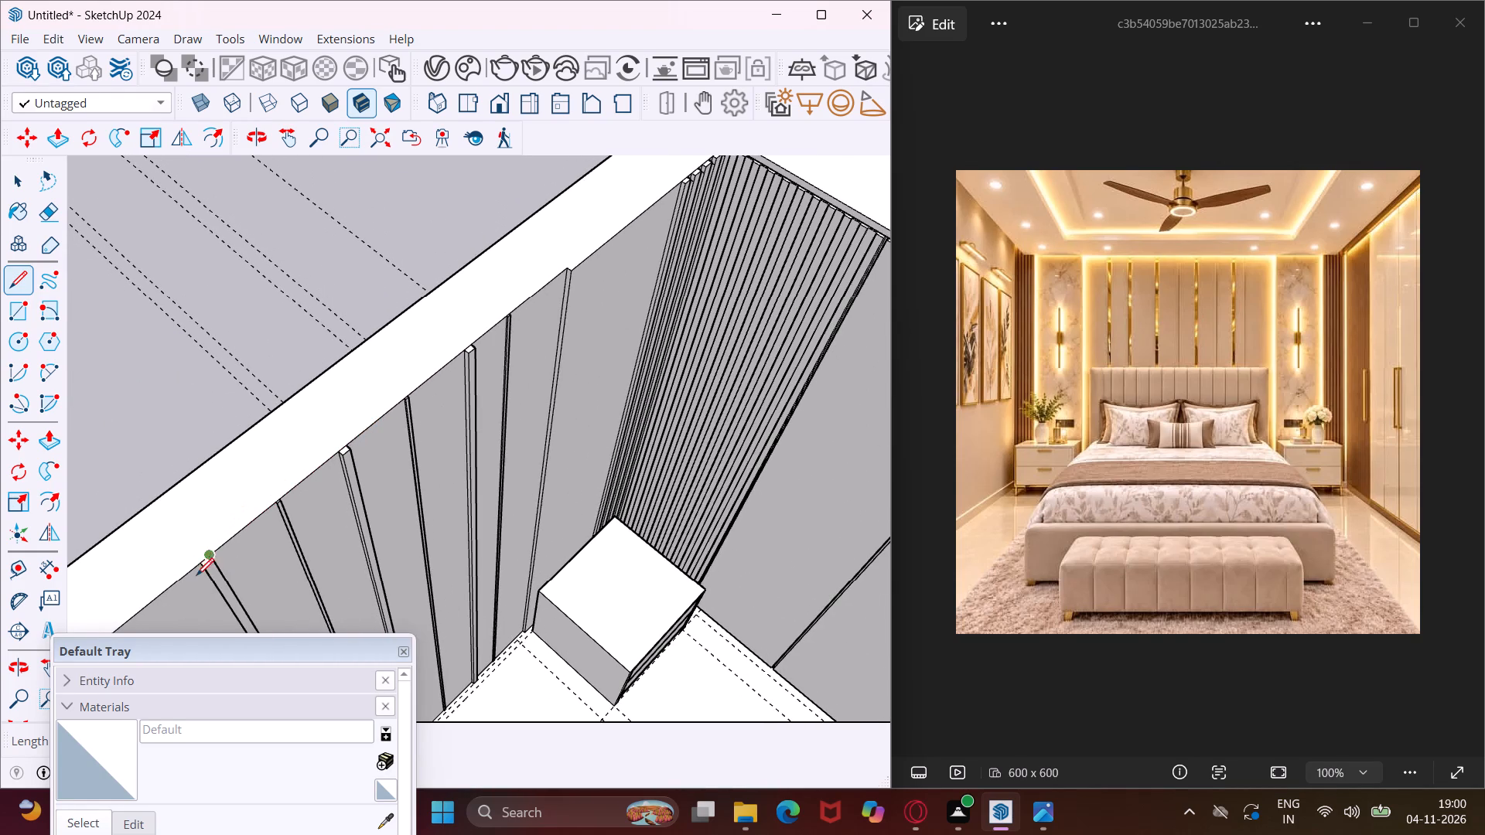
scroll(196, 575, "up", 5)
scroll(337, 459, "up", 9)
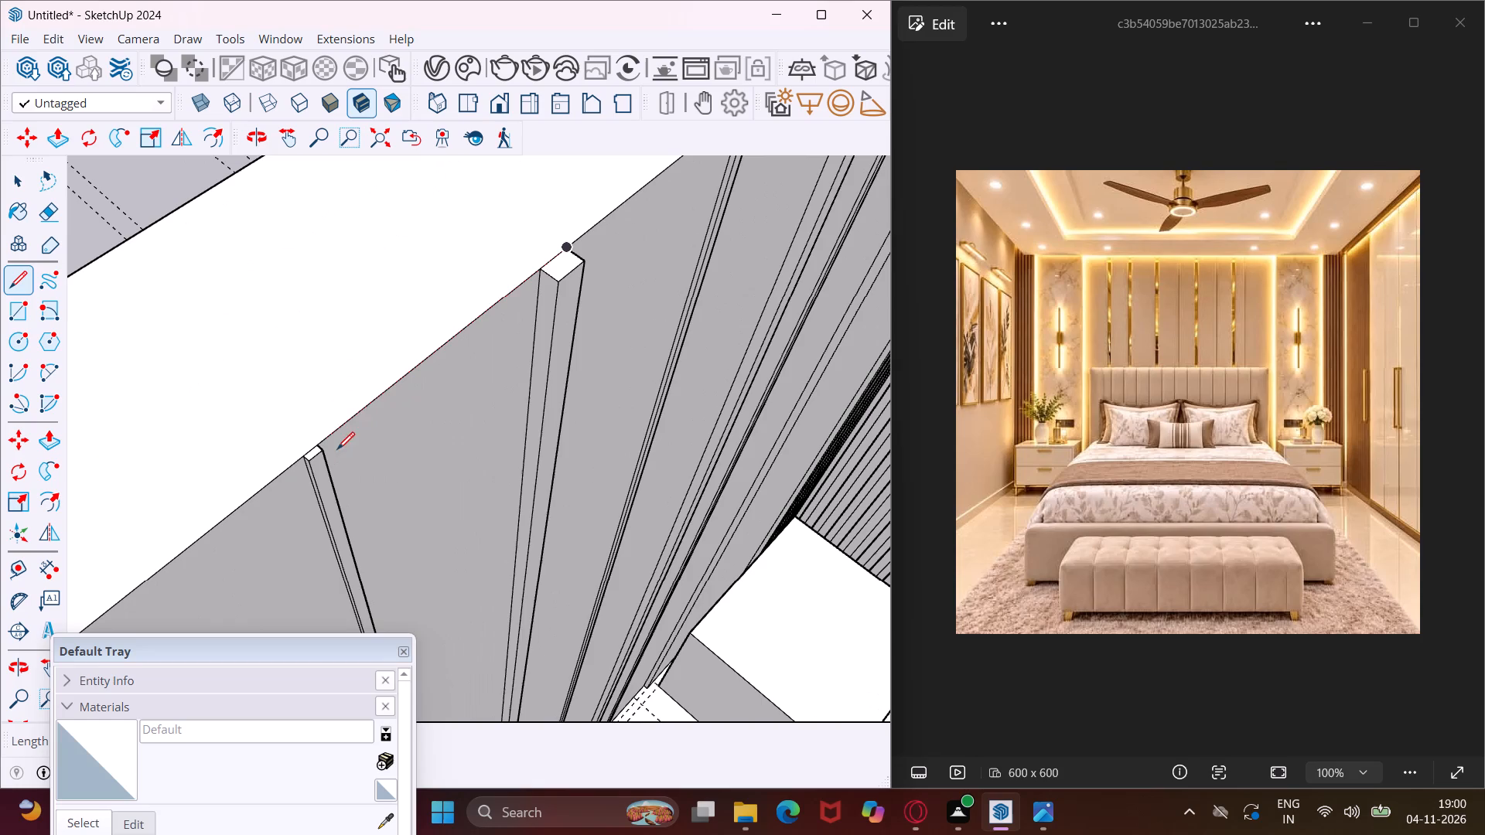
scroll(373, 400, "down", 16)
scroll(392, 414, "down", 15)
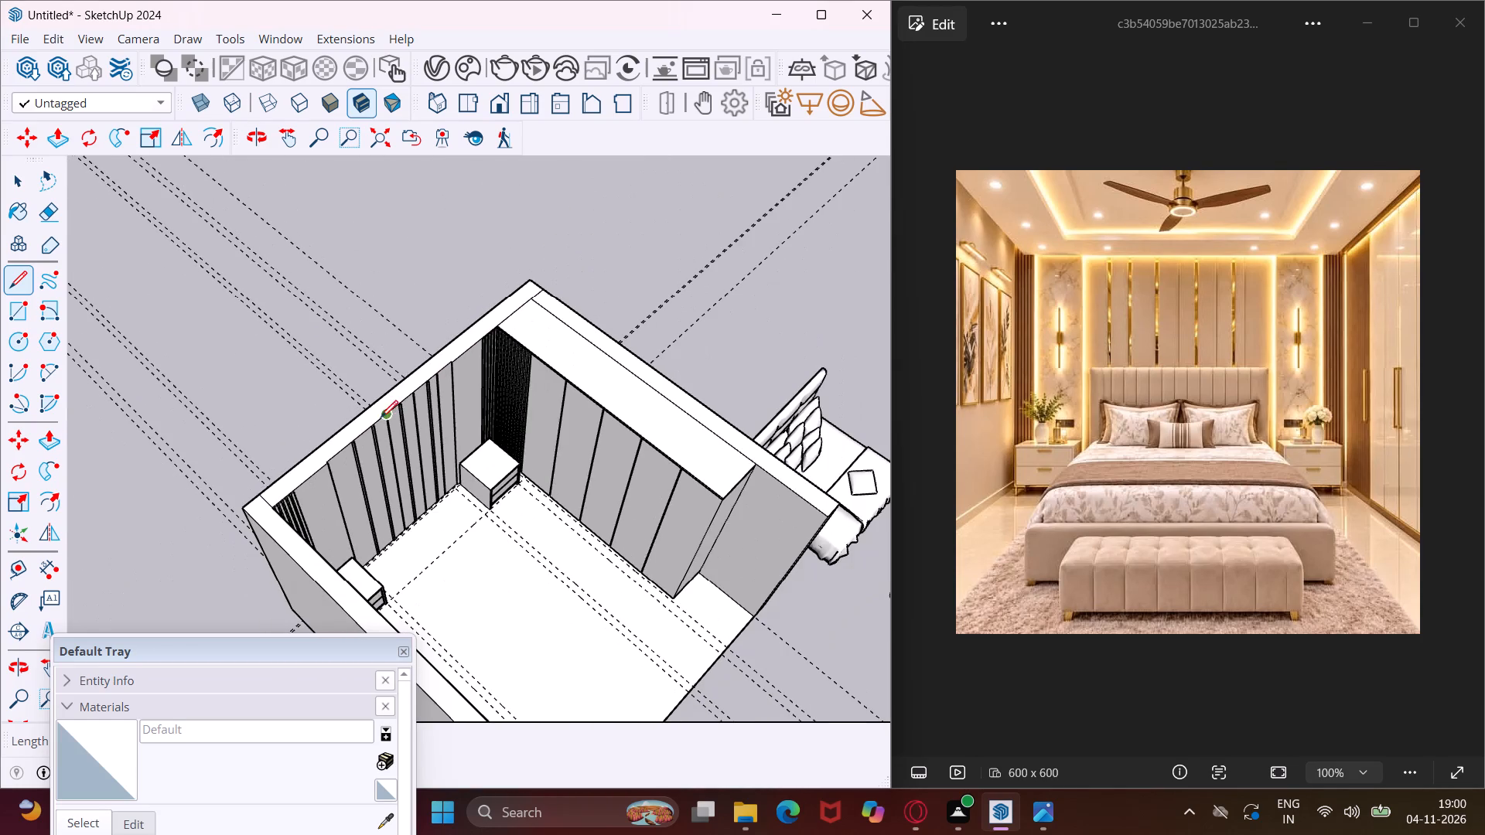
key("Escape")
key("space")
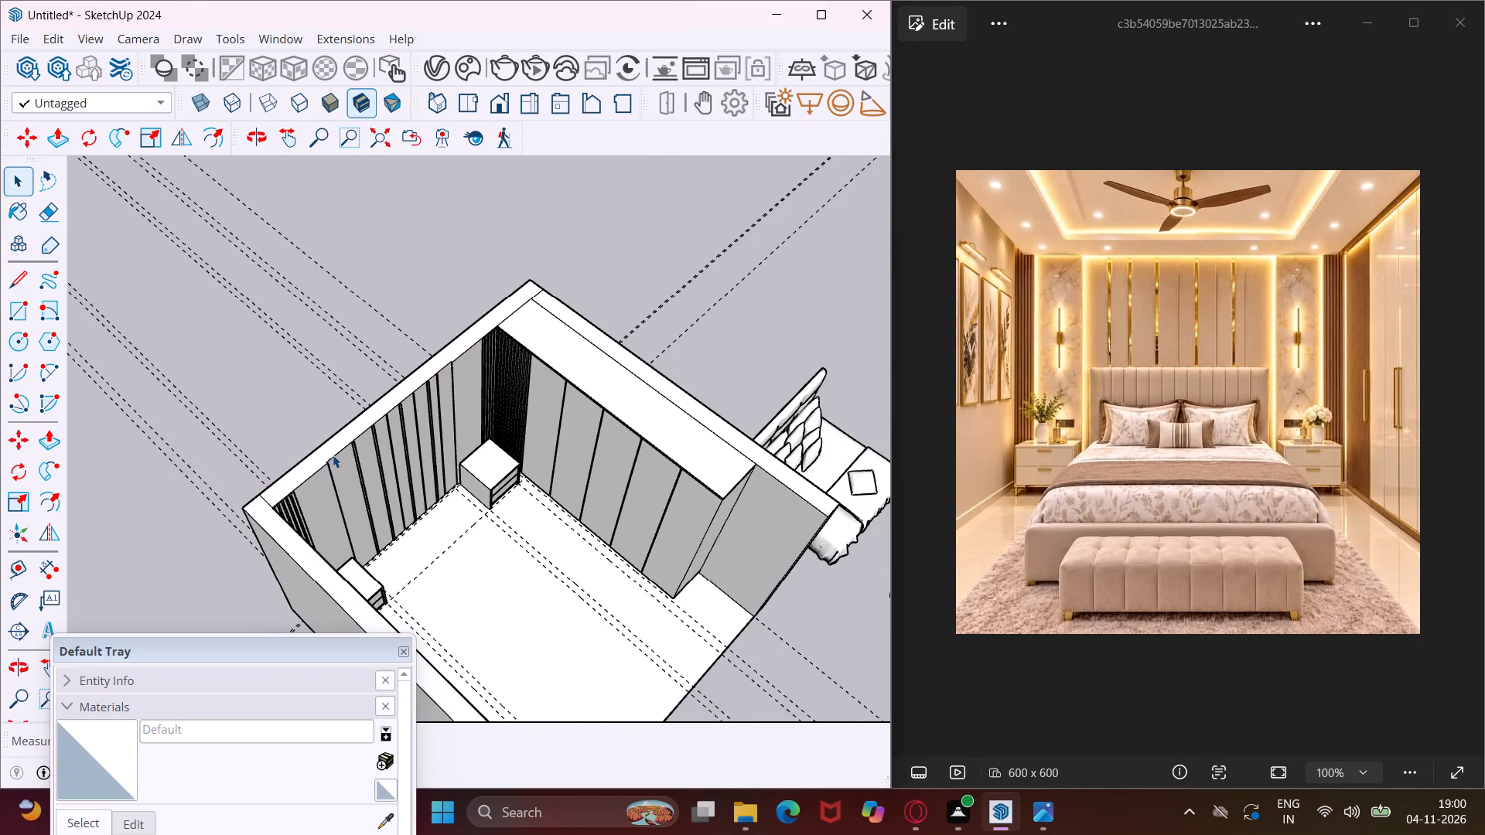
Push the closed top end face of the first headboard-wall groove, opposite the wardrobe, slightly down below the wall's top face.
scroll(333, 455, "up", 18)
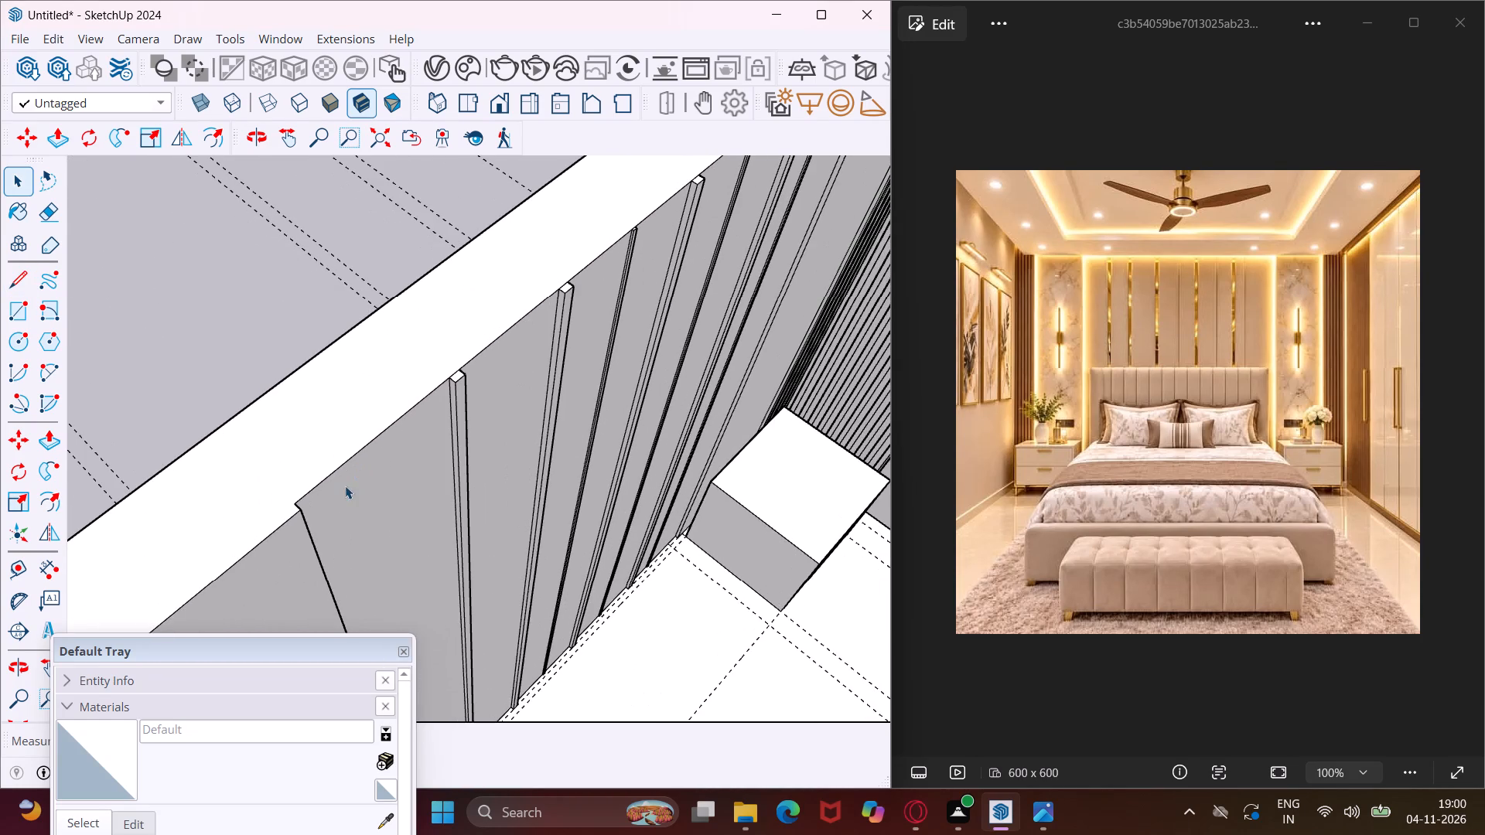
scroll(456, 371, "up", 11)
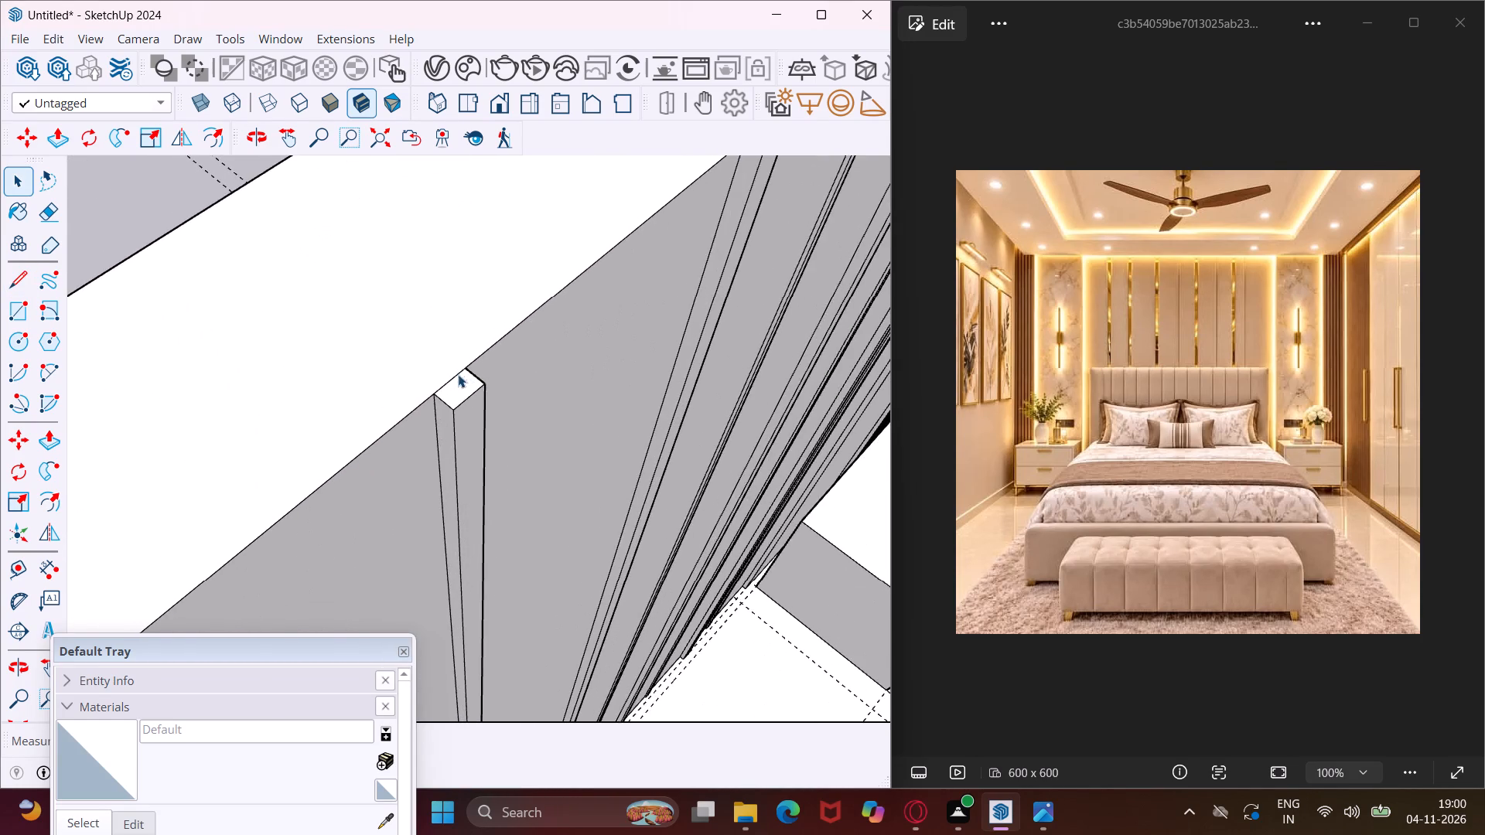
scroll(458, 386, "up", 4)
left_click(456, 393)
key("p")
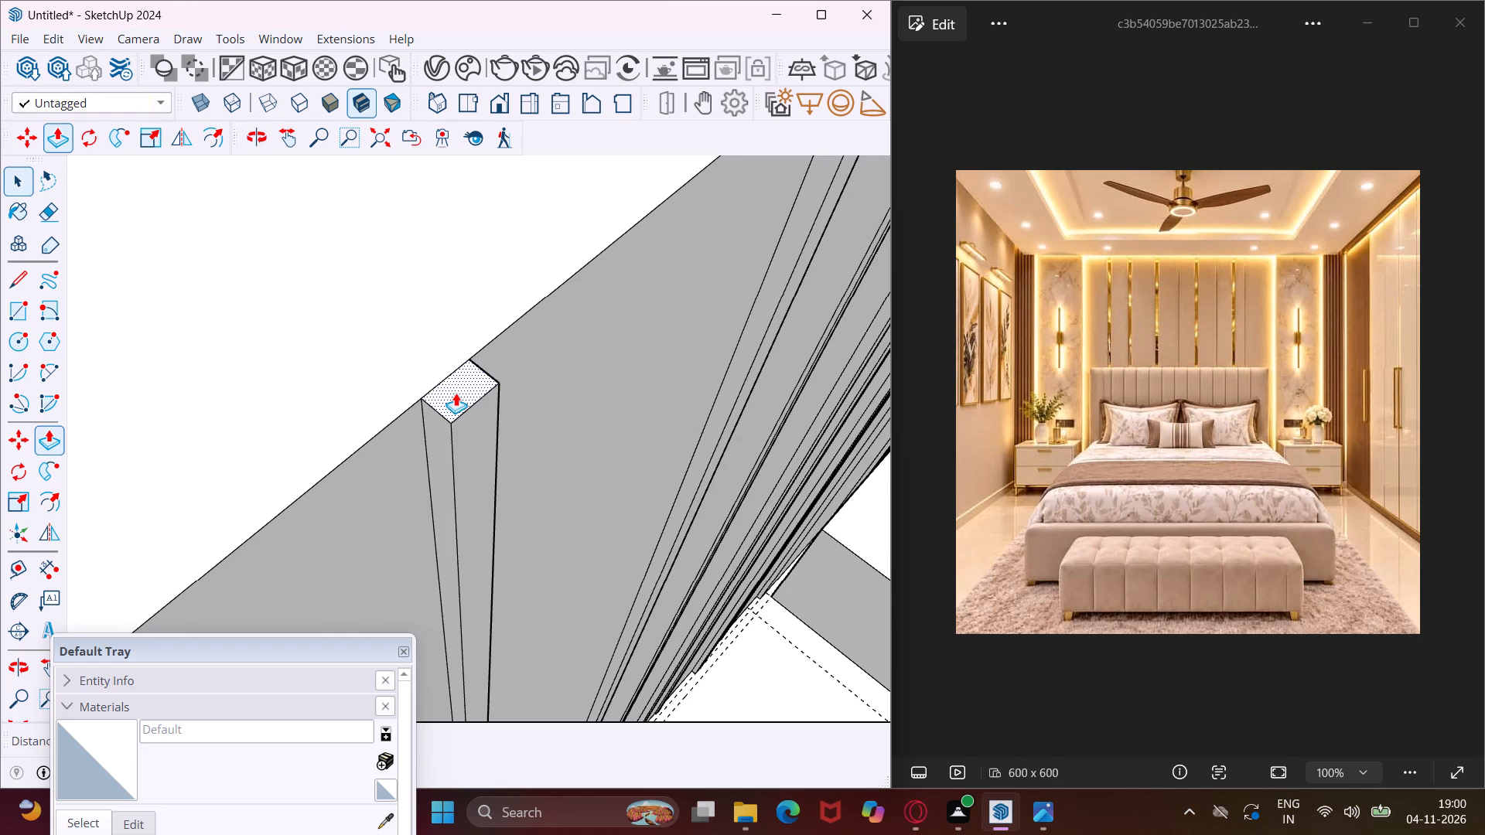
left_click(456, 393)
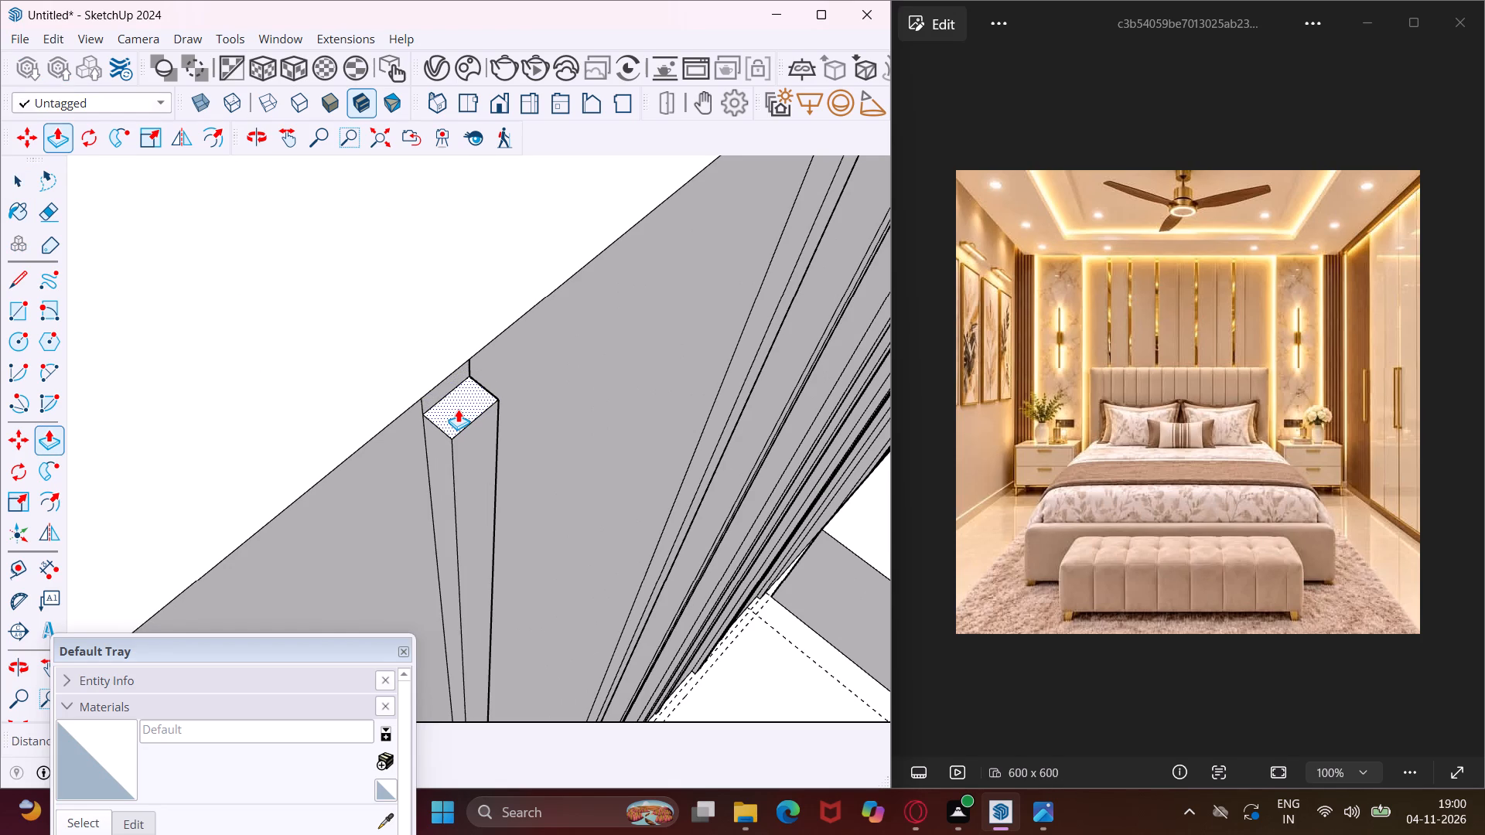
left_click(458, 409)
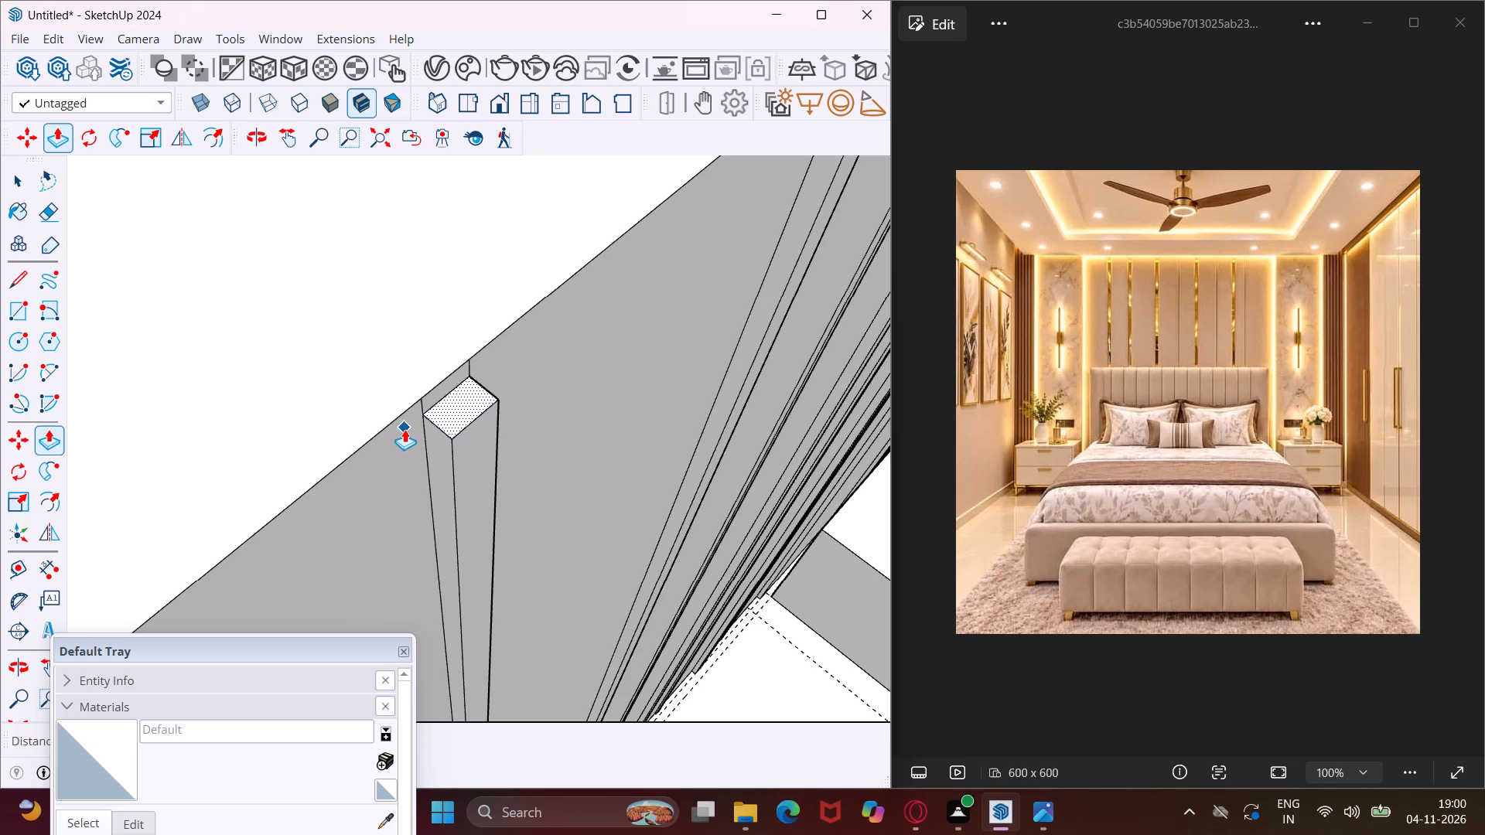
key("Escape")
Push the top end faces of the second and third headboard-wall grooves down by the same depth as the first.
scroll(421, 435, "down", 10)
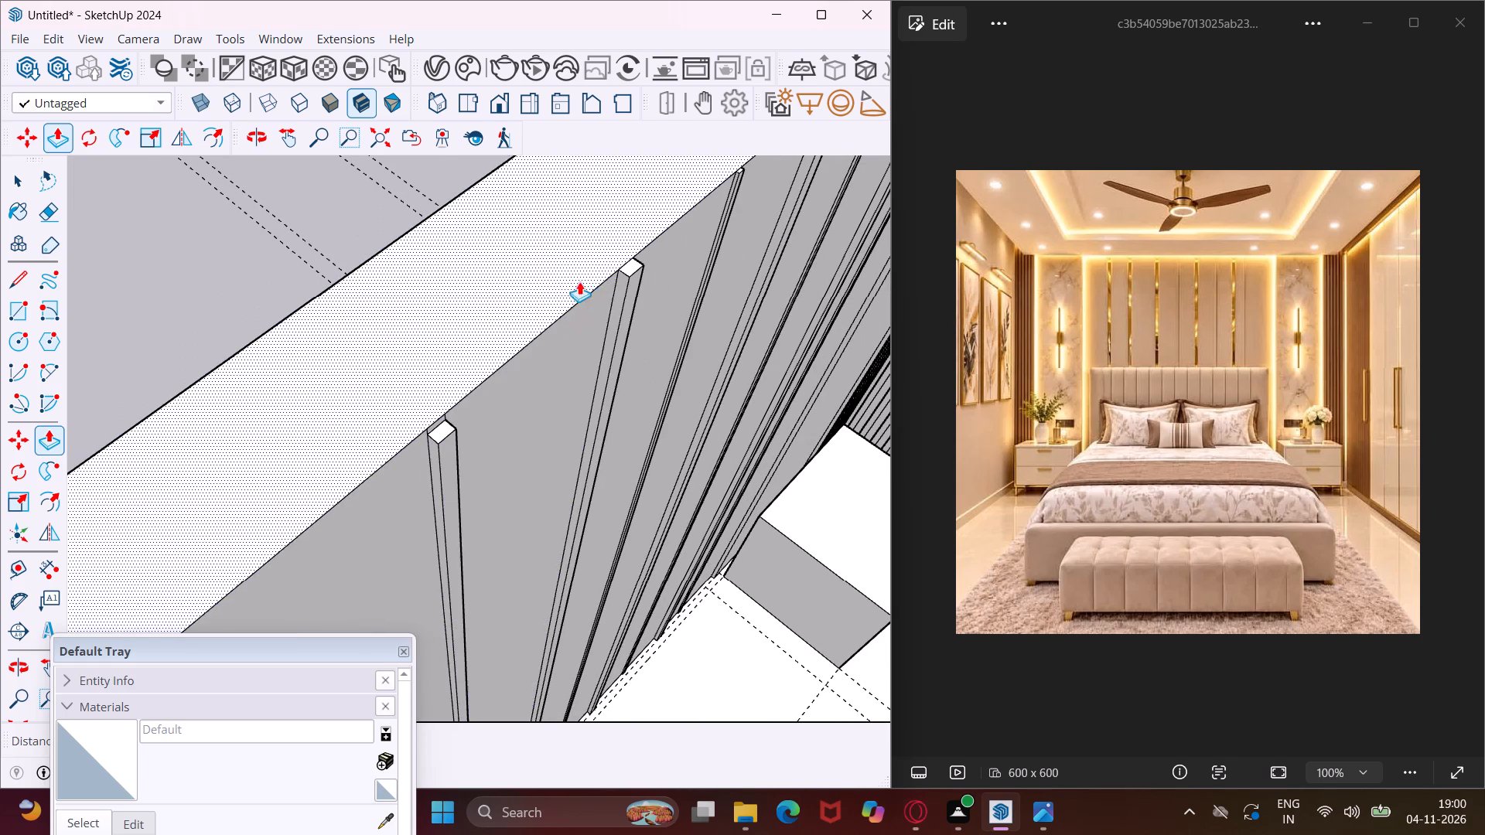
scroll(633, 248, "up", 14)
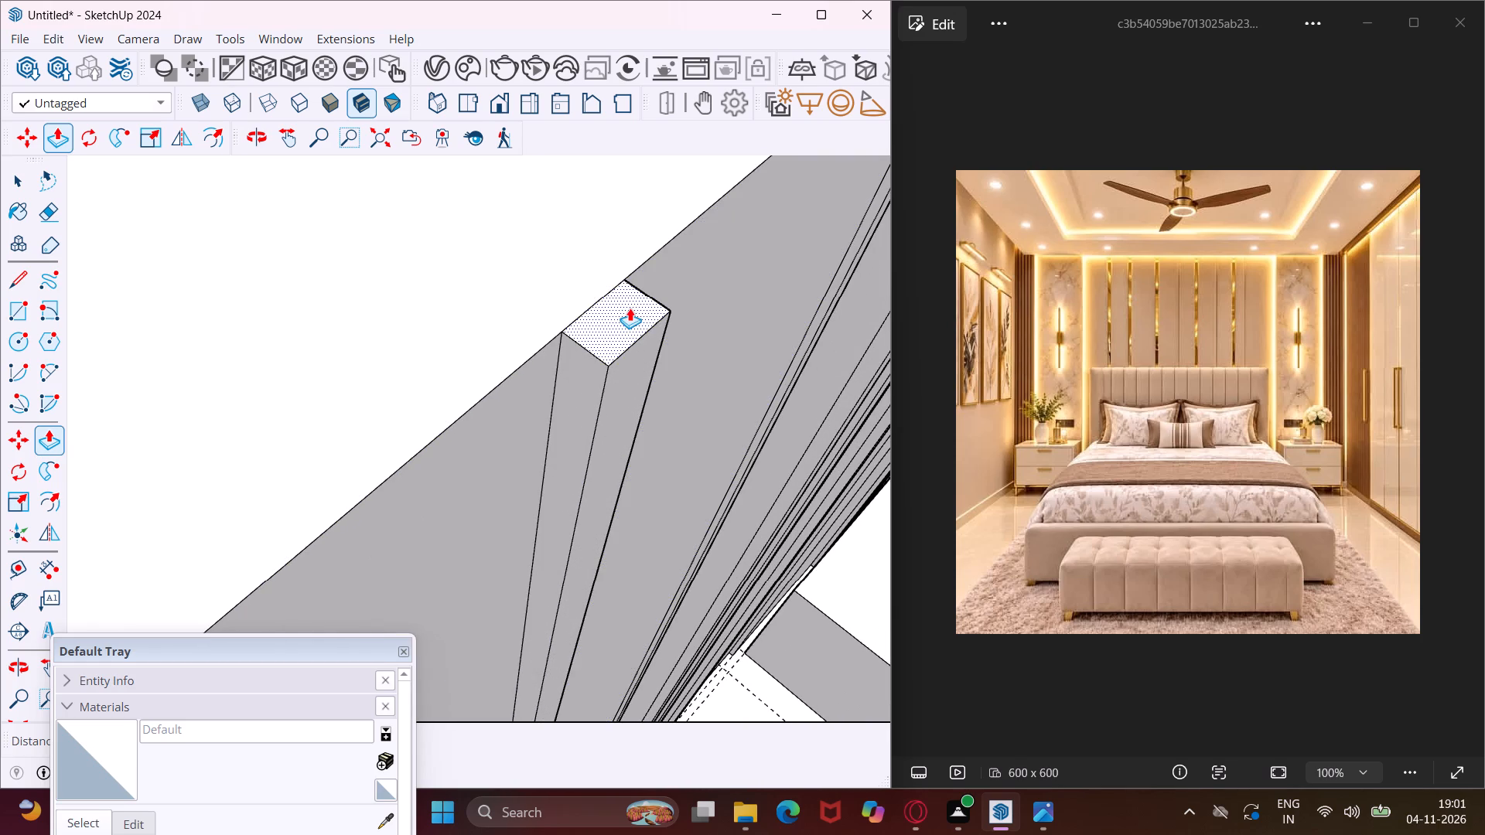
double_click(630, 308)
scroll(368, 403, "down", 10)
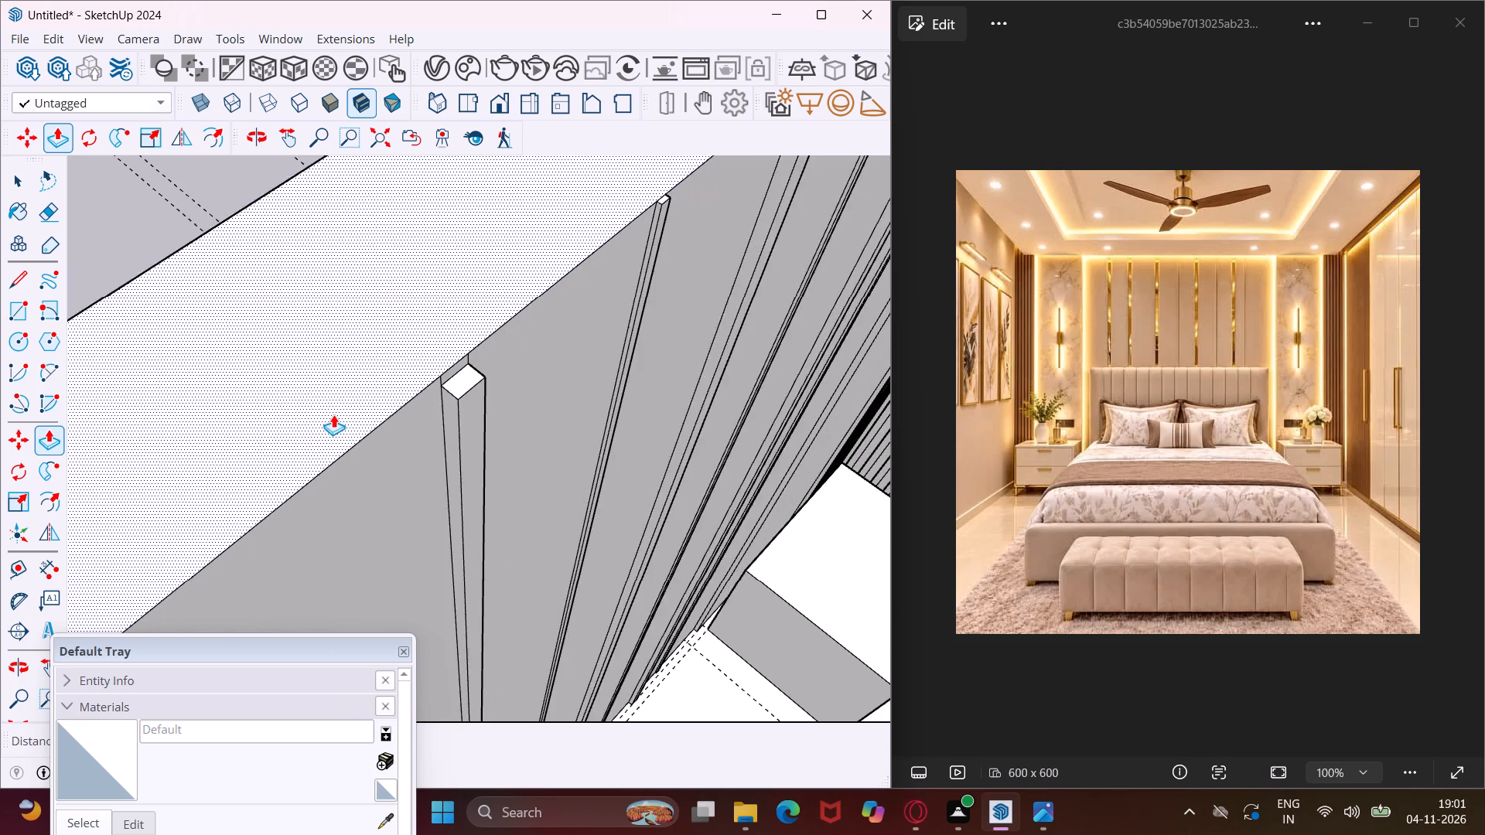
scroll(333, 414, "down", 6)
scroll(532, 268, "up", 16)
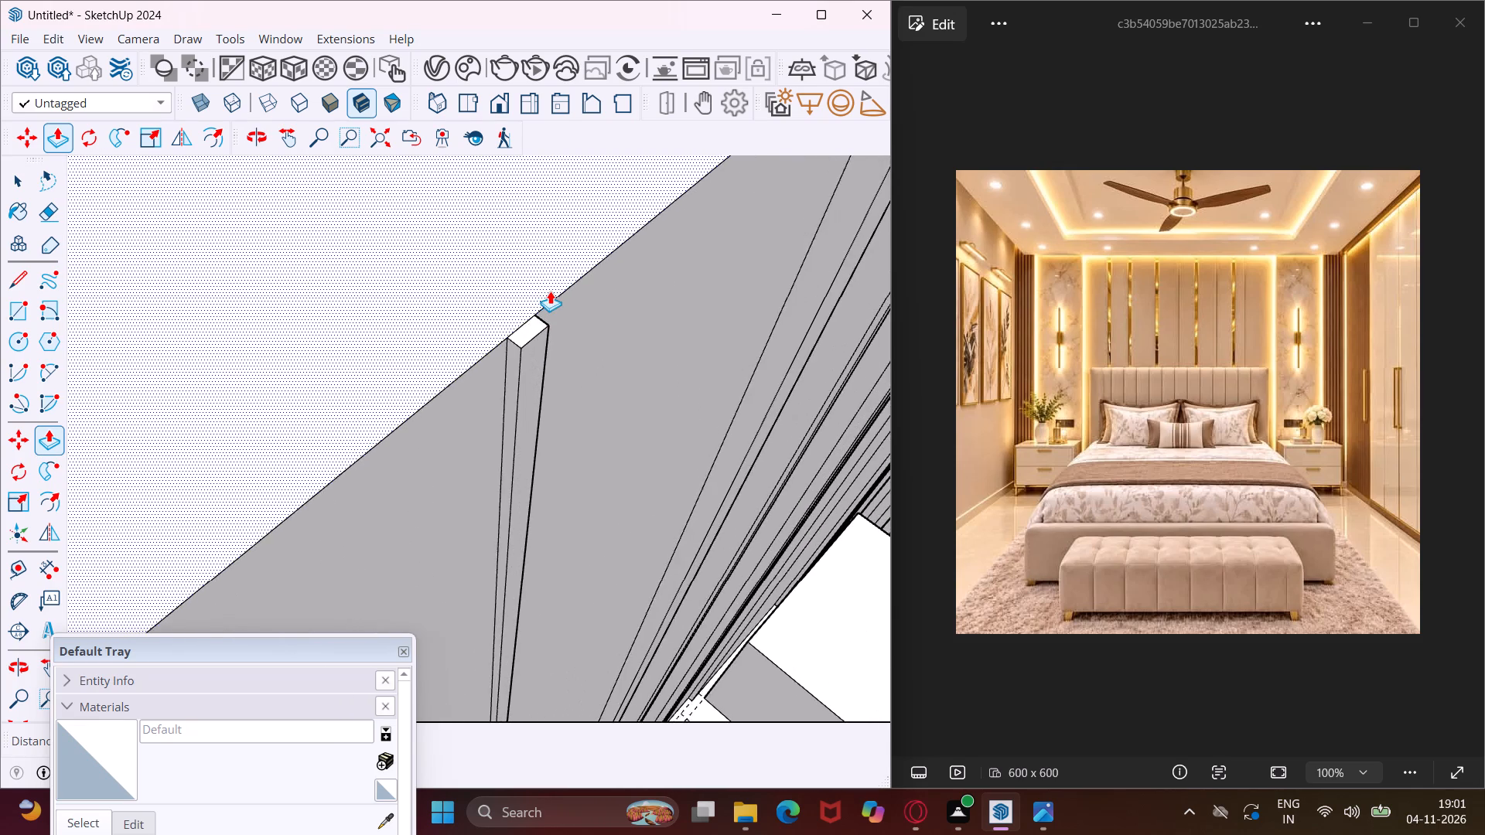
scroll(550, 291, "up", 4)
double_click(516, 347)
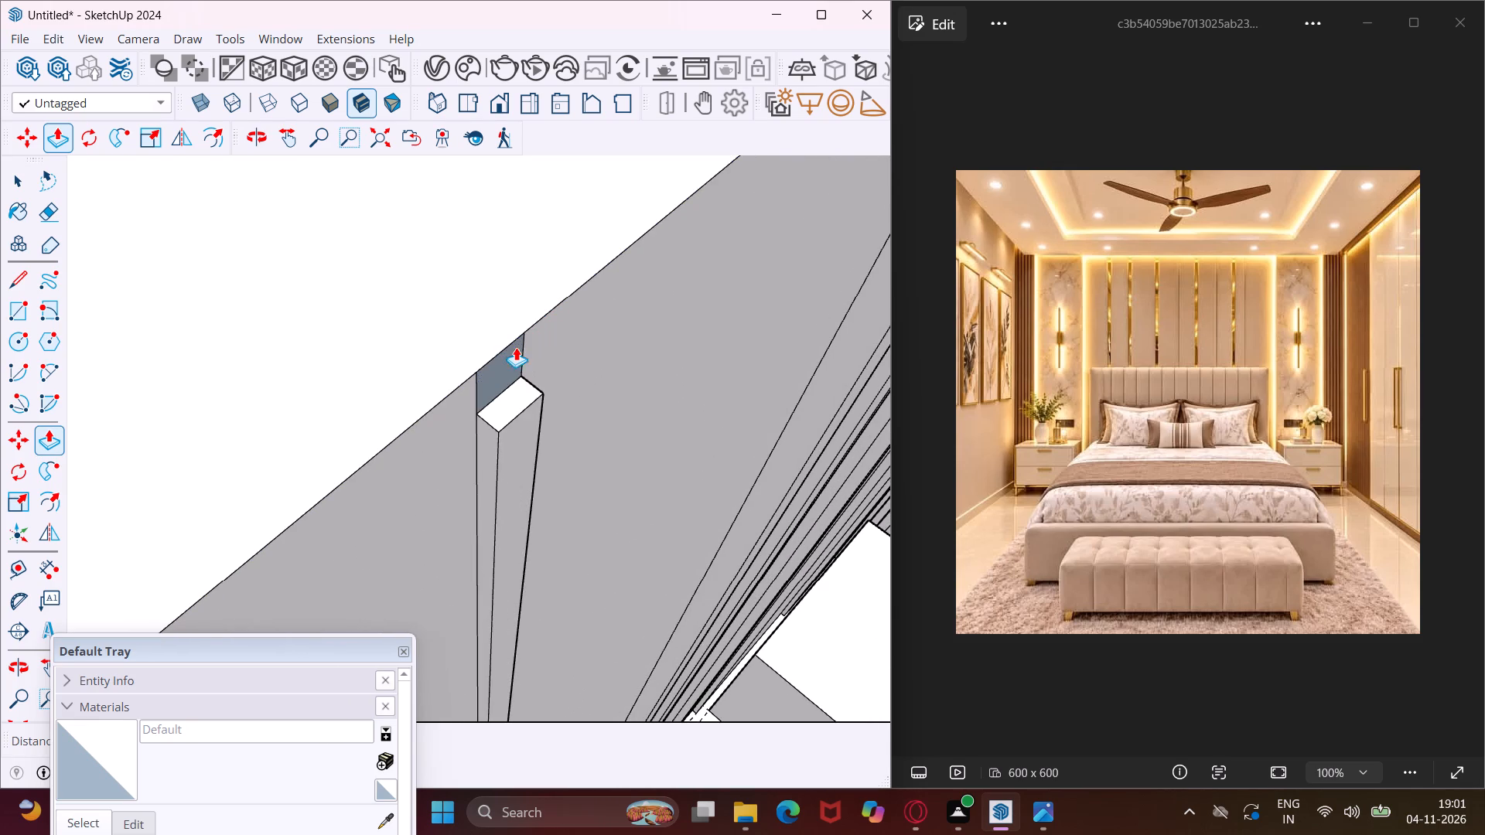
Push the top end faces of the fourth and fifth headboard-wall grooves down by the same depth.
scroll(338, 417, "down", 15)
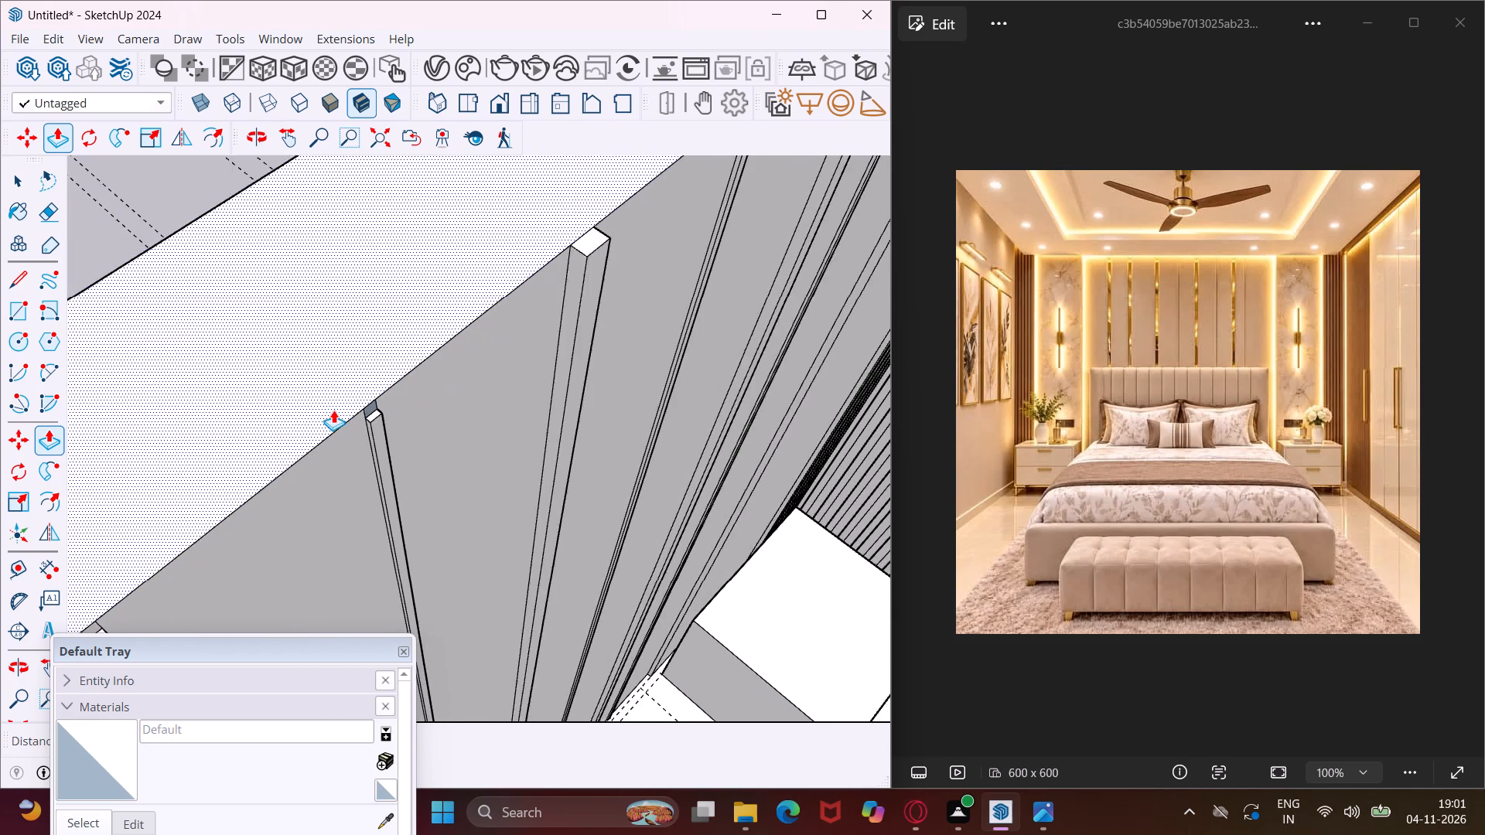
scroll(333, 410, "down", 4)
scroll(544, 250, "up", 11)
double_click(527, 302)
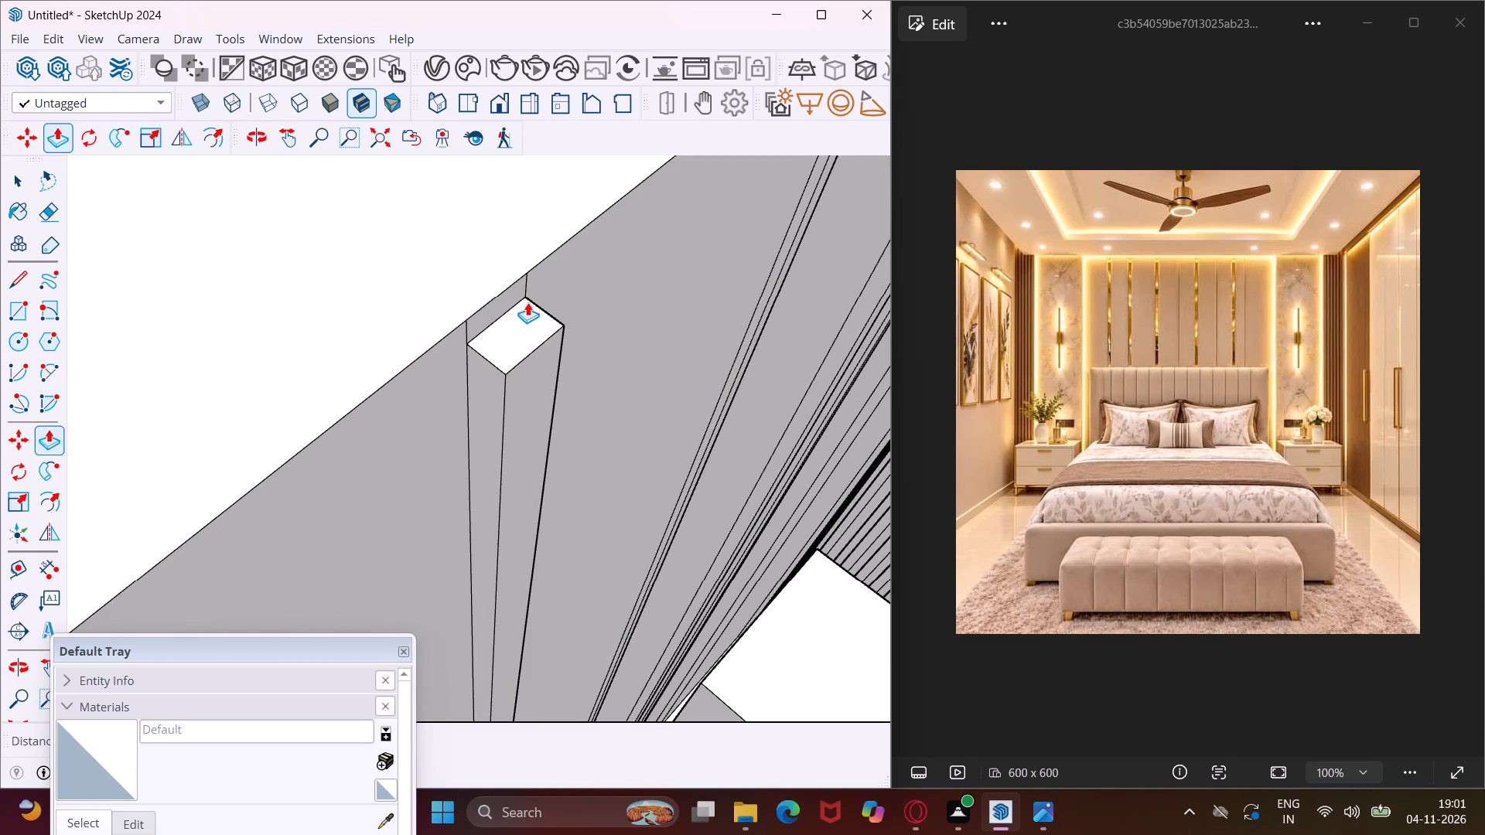
scroll(305, 433, "down", 11)
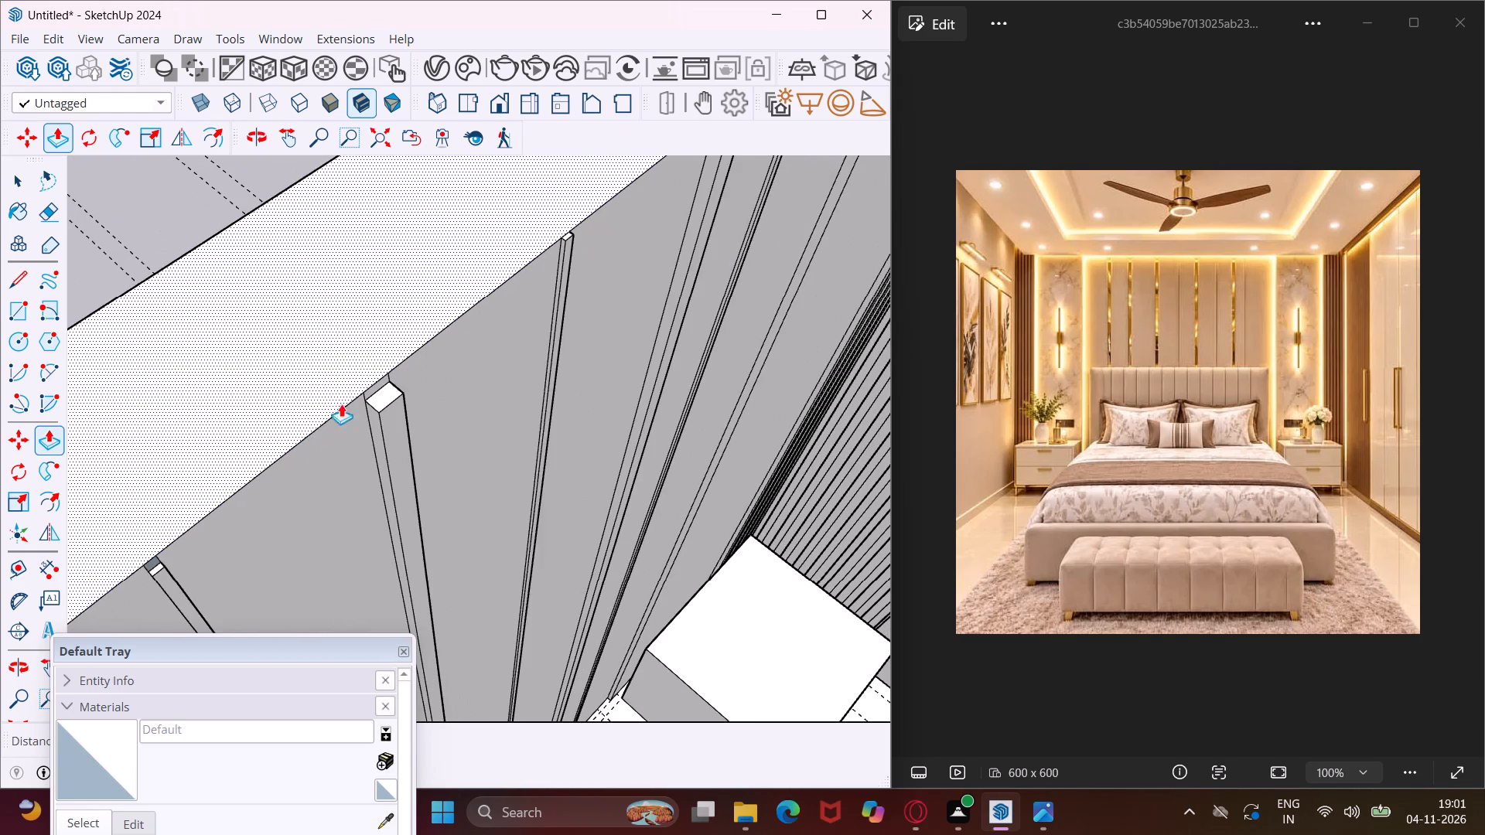
scroll(567, 226, "up", 19)
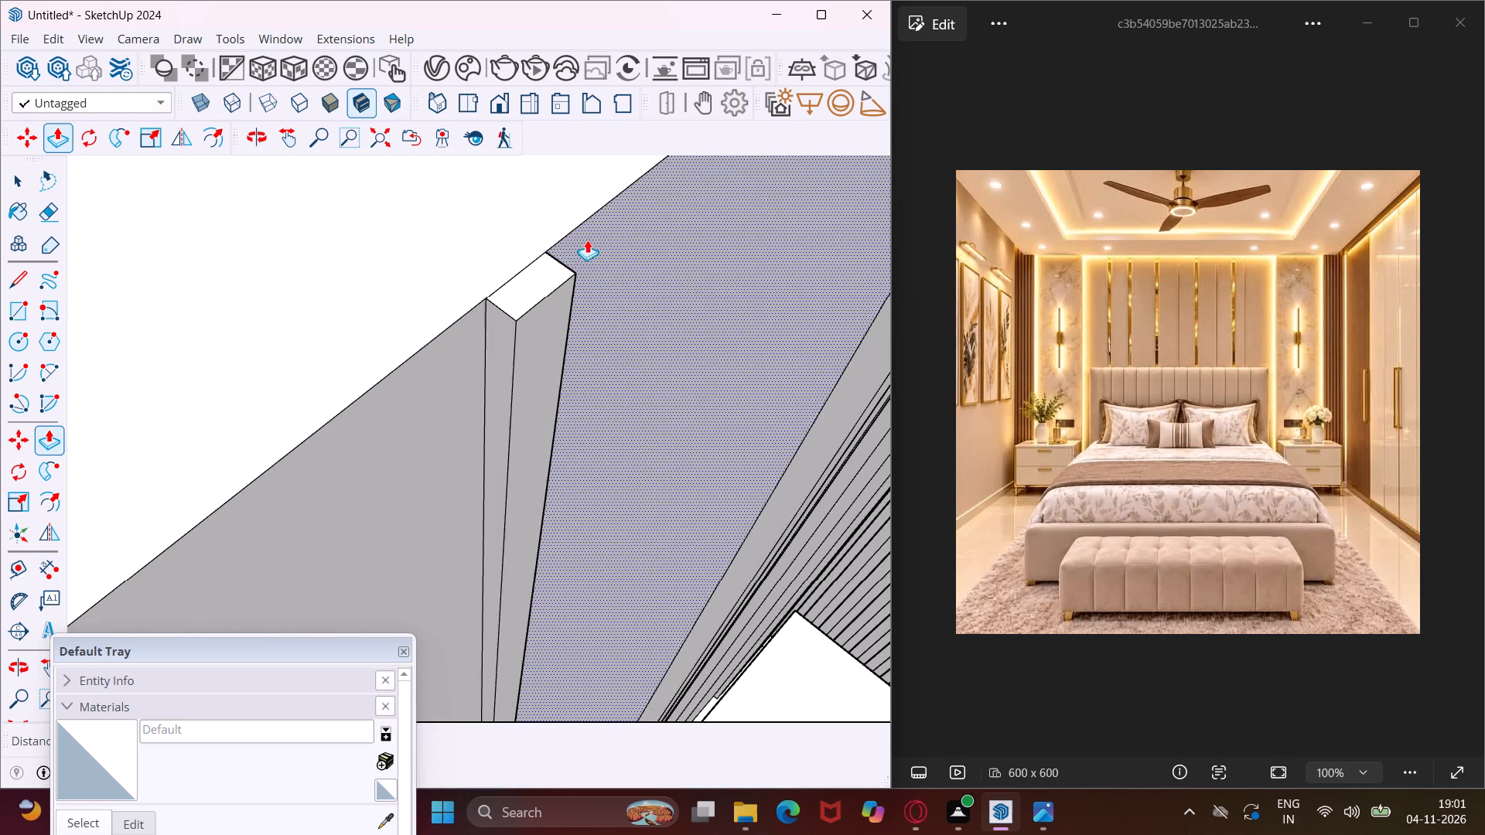
double_click(547, 268)
Push the top end faces of the sixth and seventh headboard-wall grooves down by the same depth.
scroll(362, 383, "down", 6)
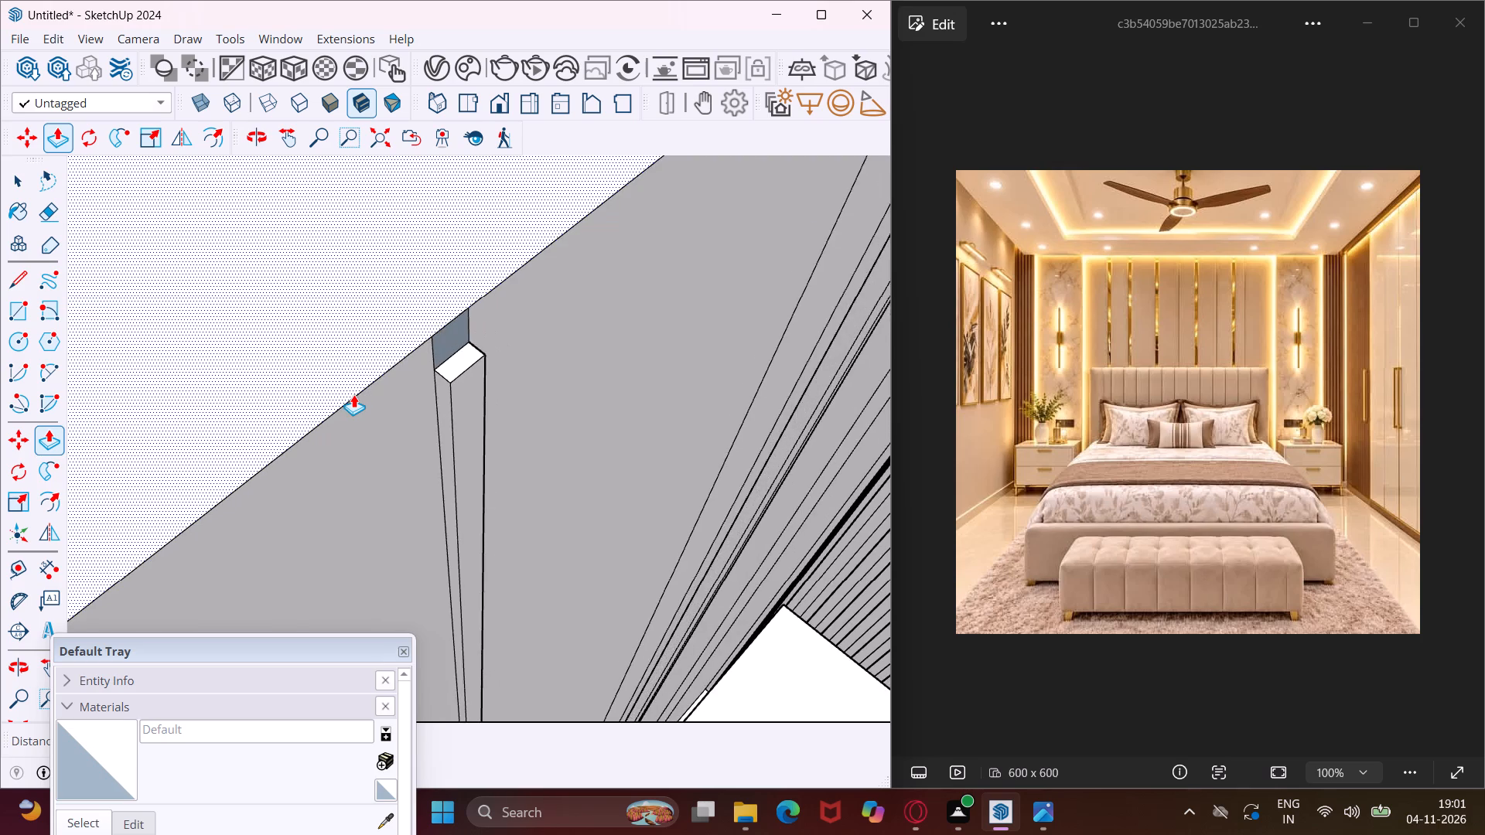
scroll(353, 395, "down", 16)
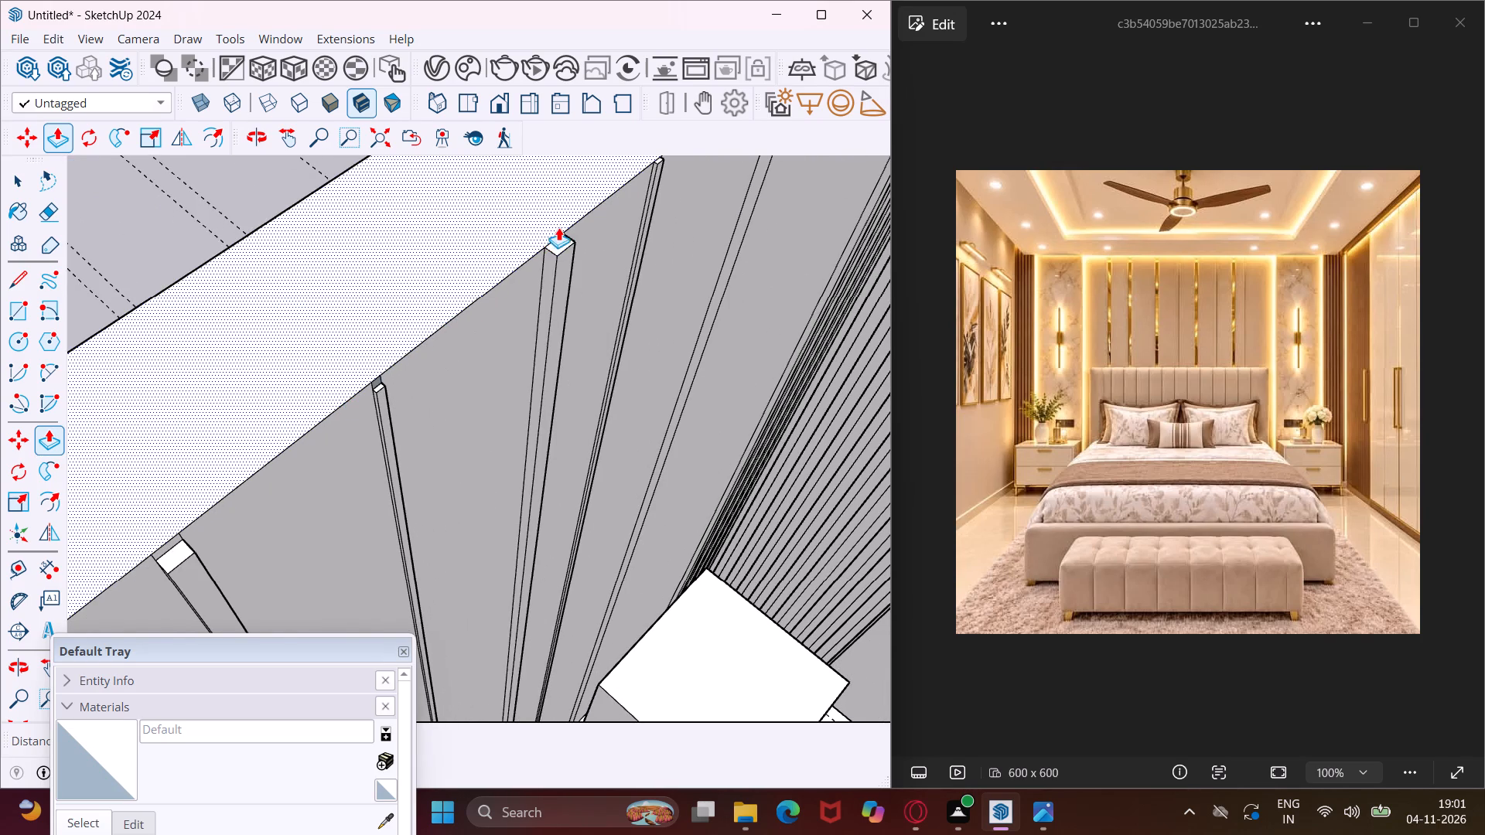
scroll(561, 227, "up", 14)
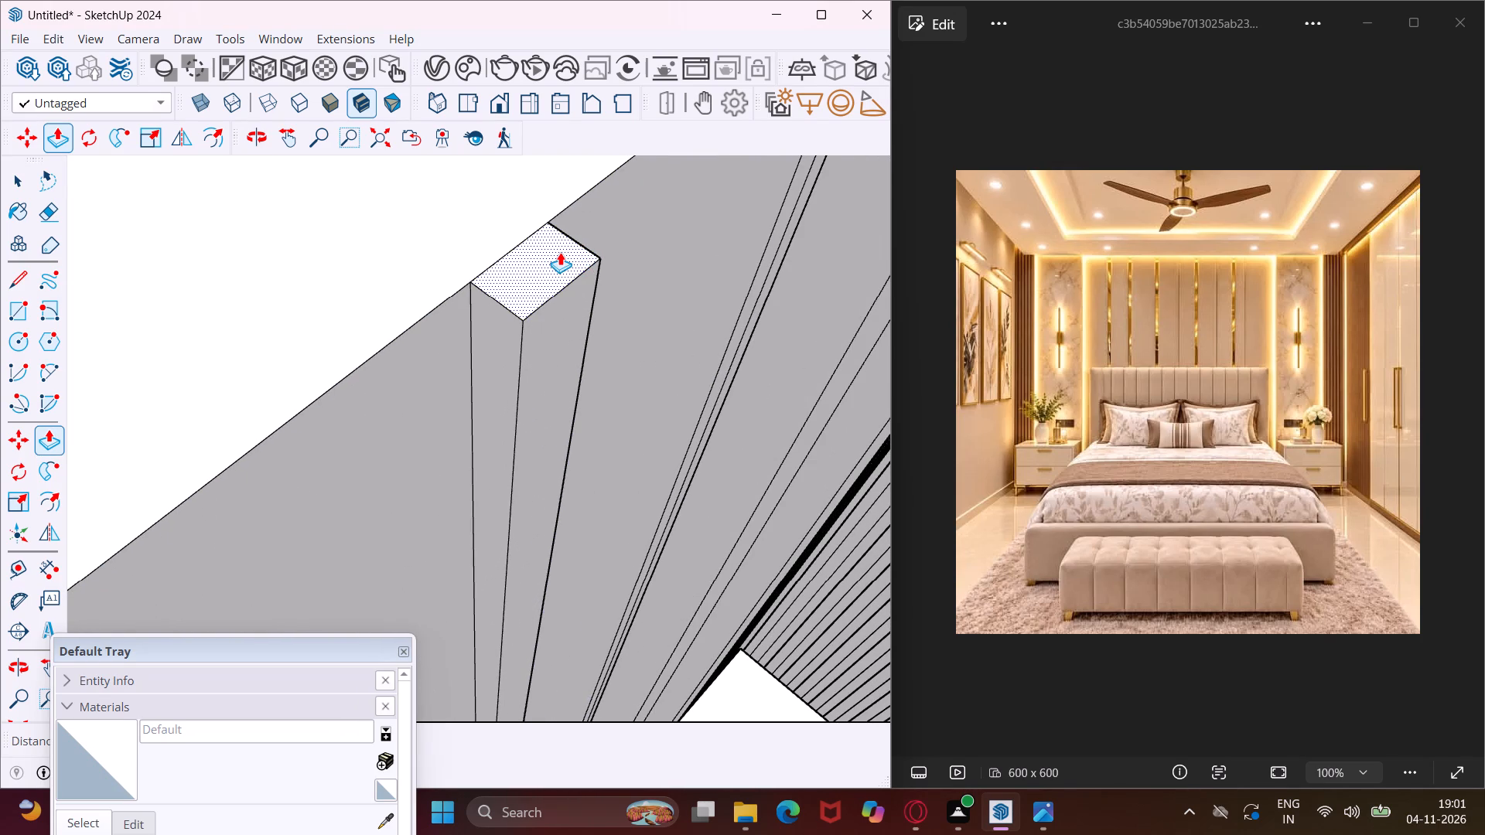
double_click(560, 252)
scroll(305, 397, "down", 16)
scroll(382, 336, "up", 5)
scroll(504, 244, "up", 8)
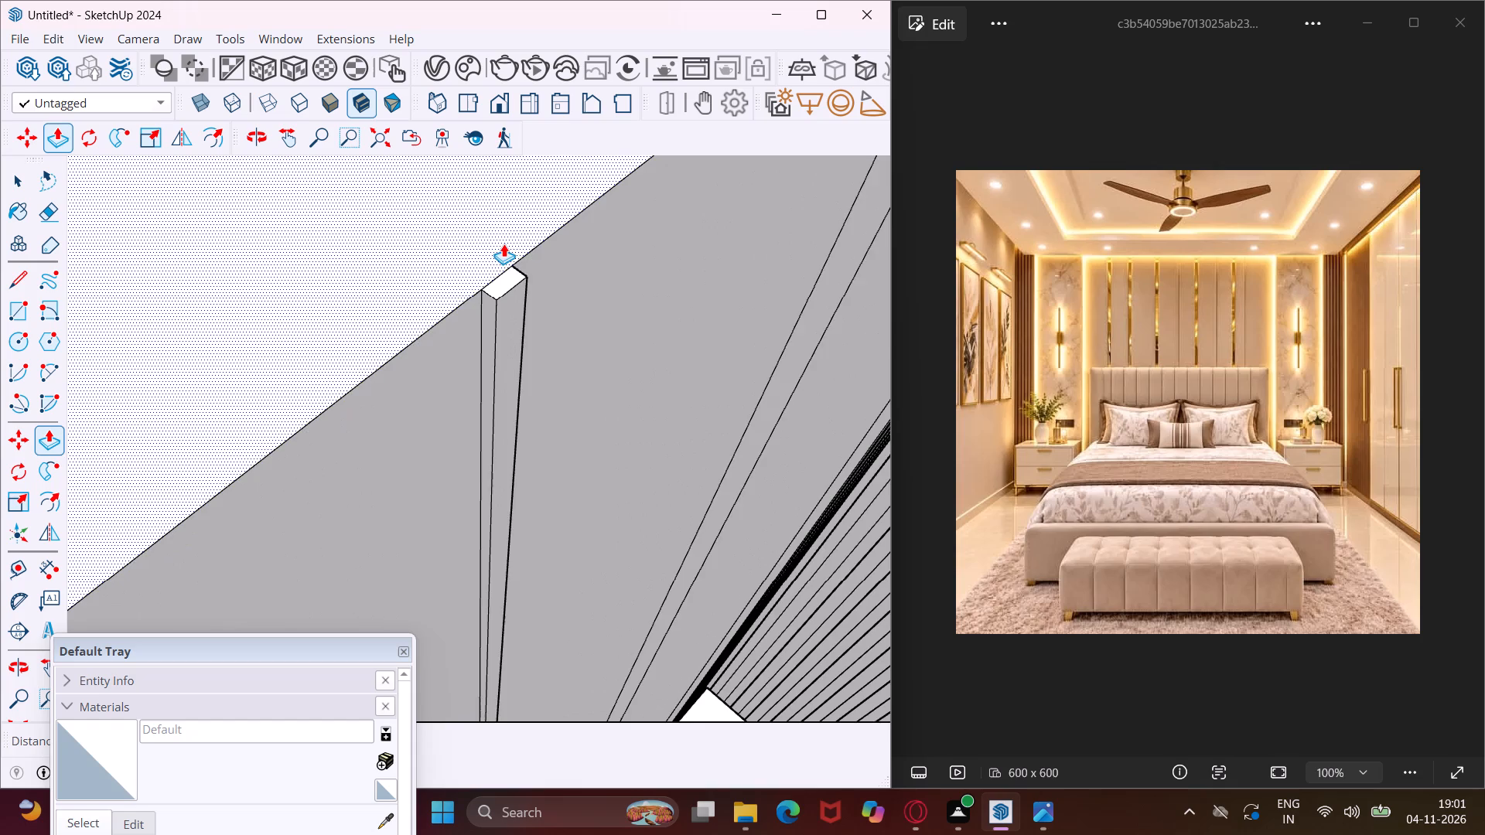
scroll(504, 244, "up", 9)
double_click(500, 302)
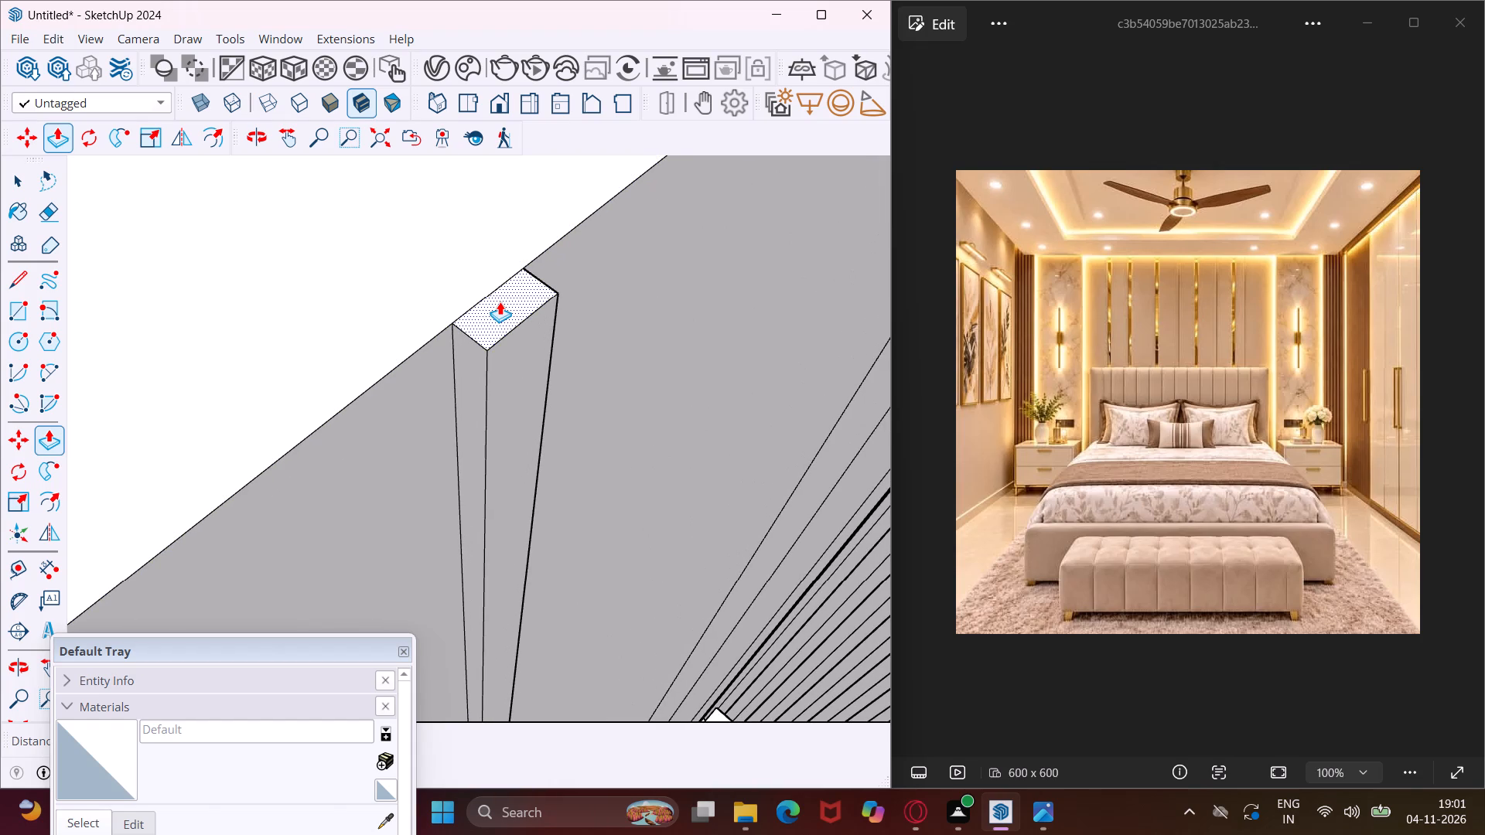
scroll(311, 392, "down", 17)
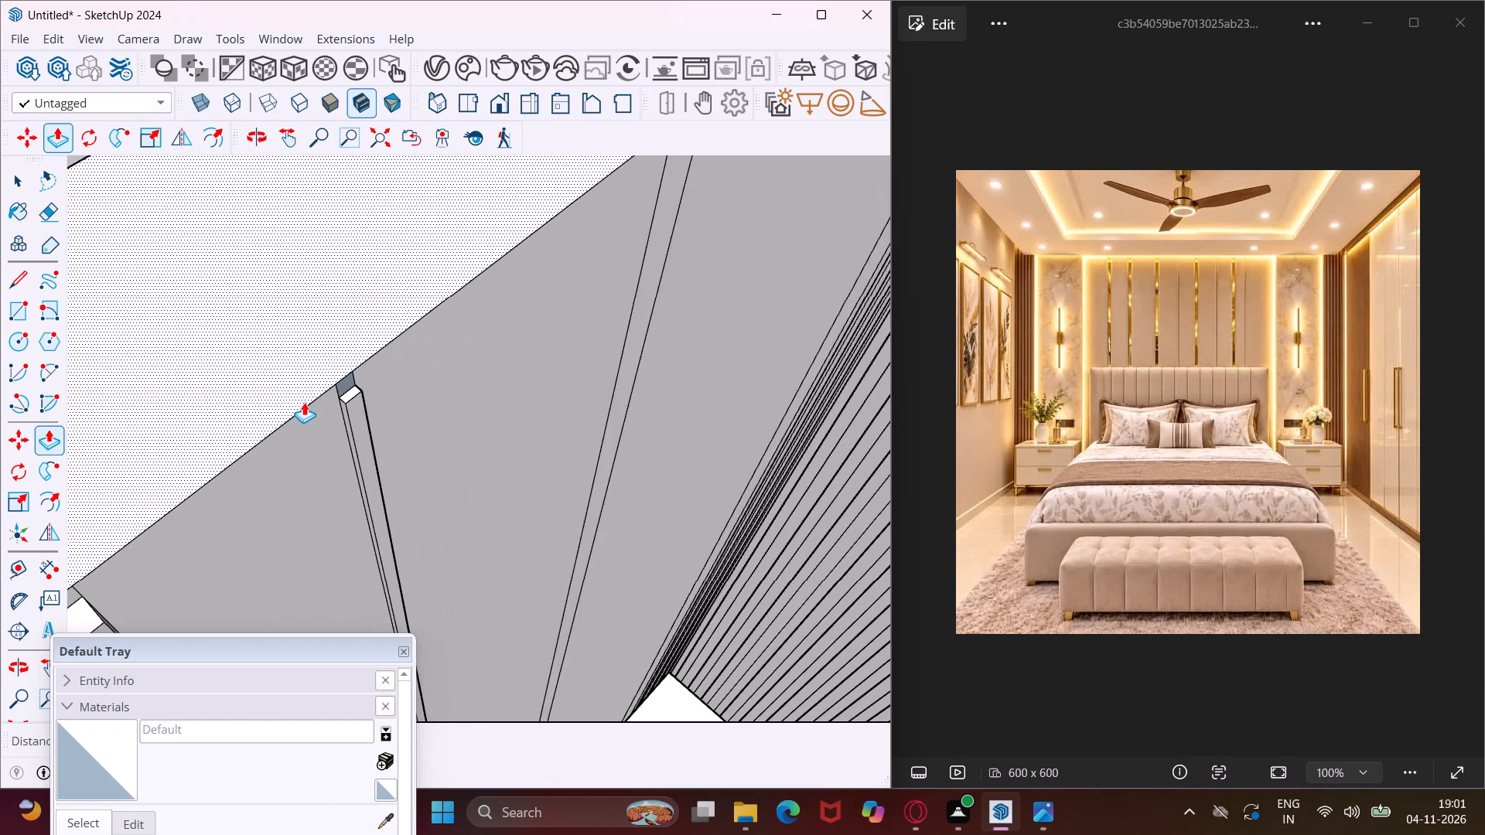
Paint the small wall face above the seventh headboard-wall groove's top end with Color M00 from the Colors collection.
scroll(304, 402, "down", 6)
scroll(462, 269, "down", 2)
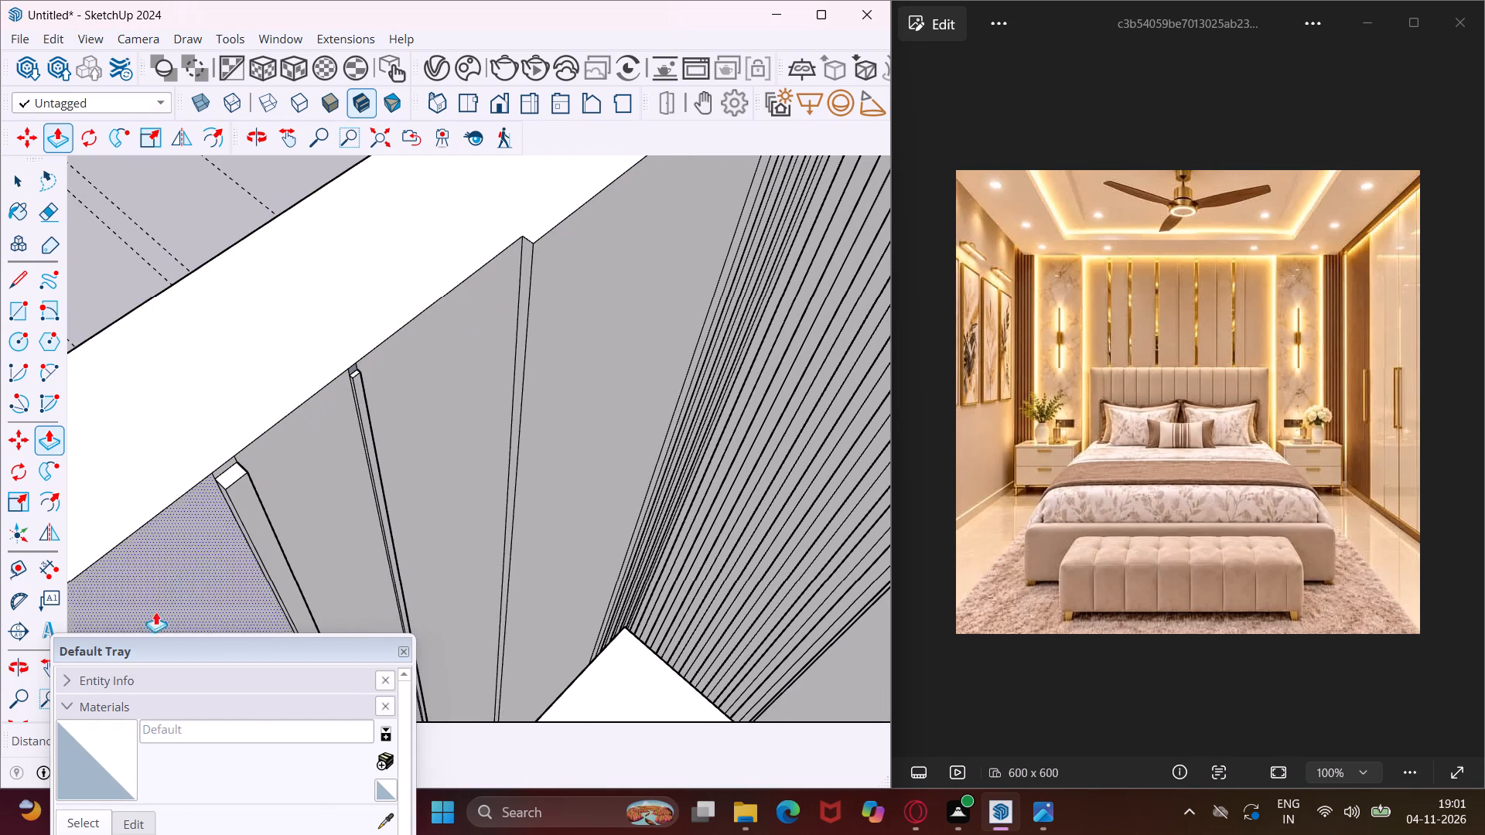
scroll(123, 756, "down", 6)
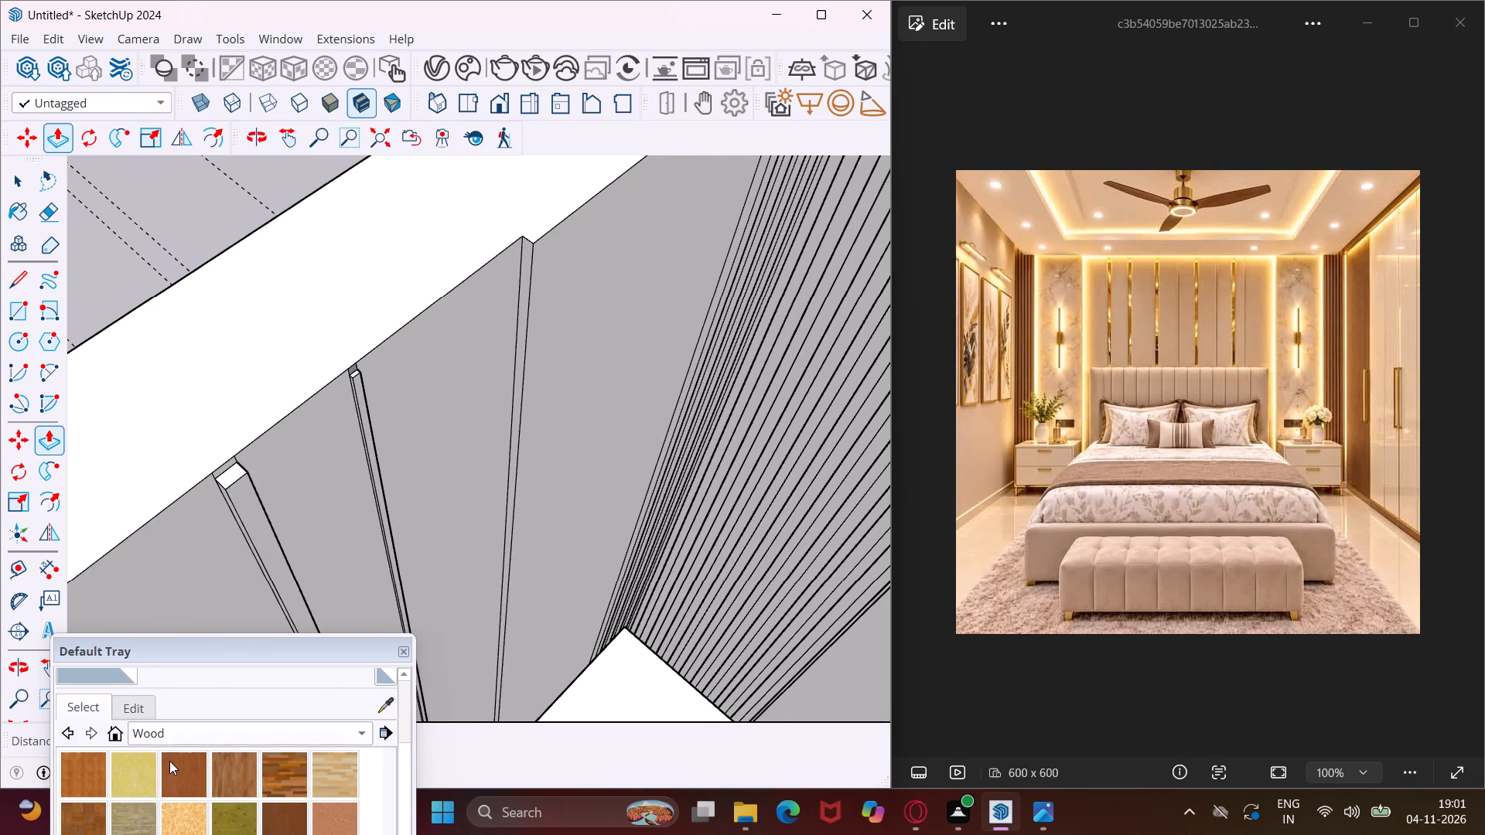
left_click(187, 732)
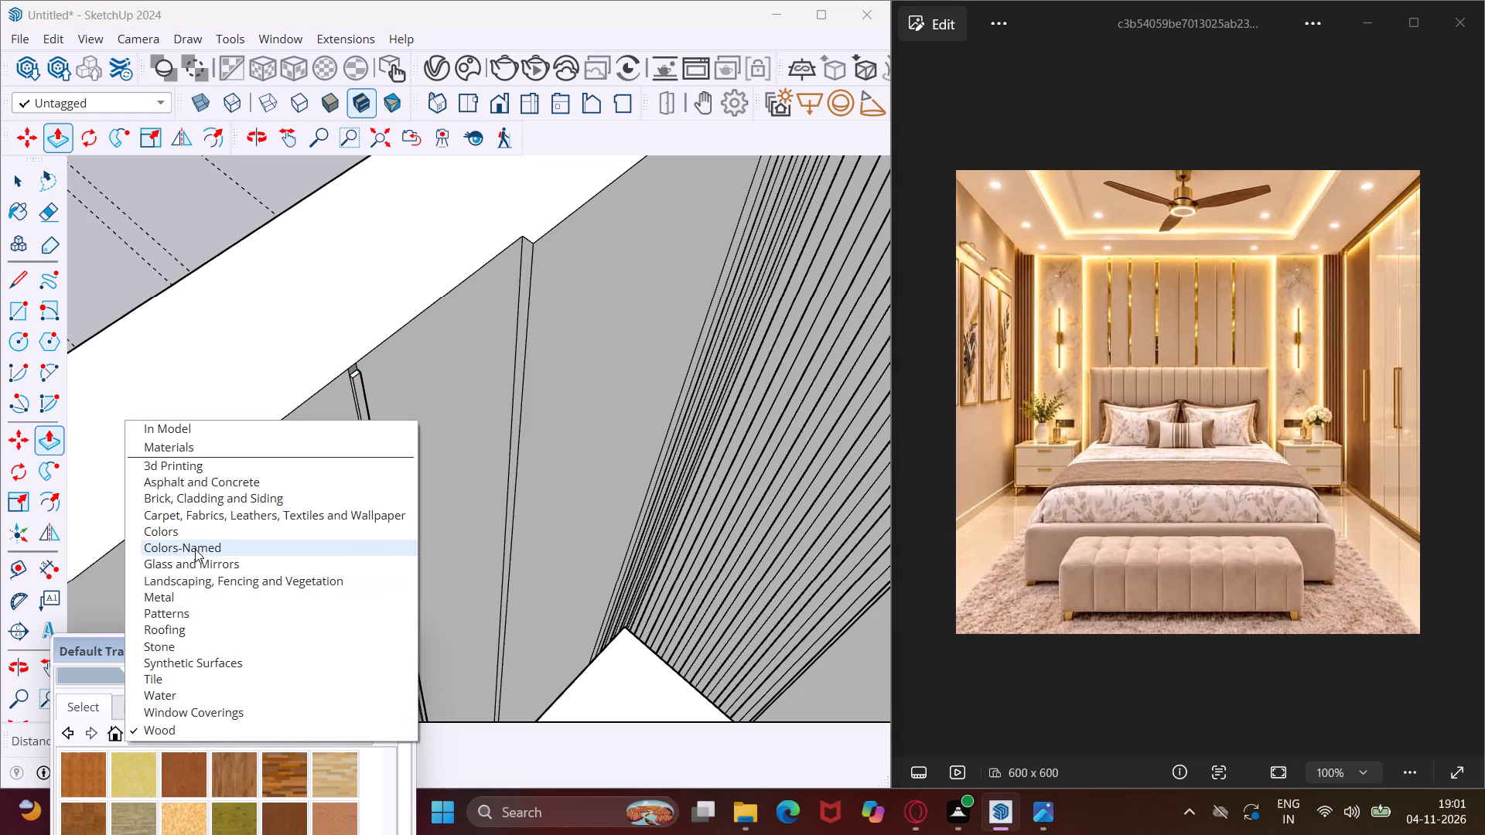
left_click(191, 537)
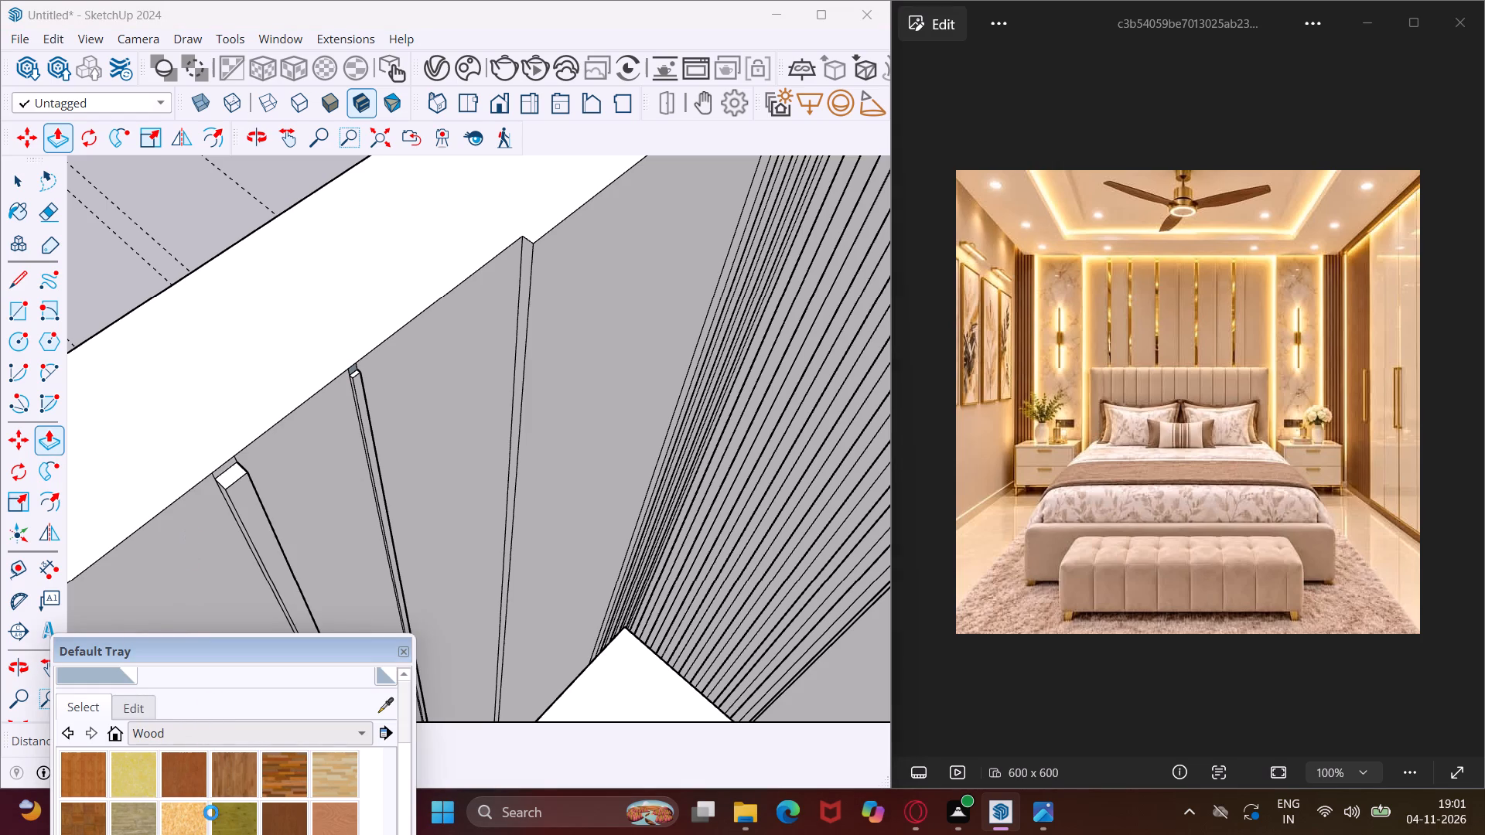
scroll(211, 813, "down", 11)
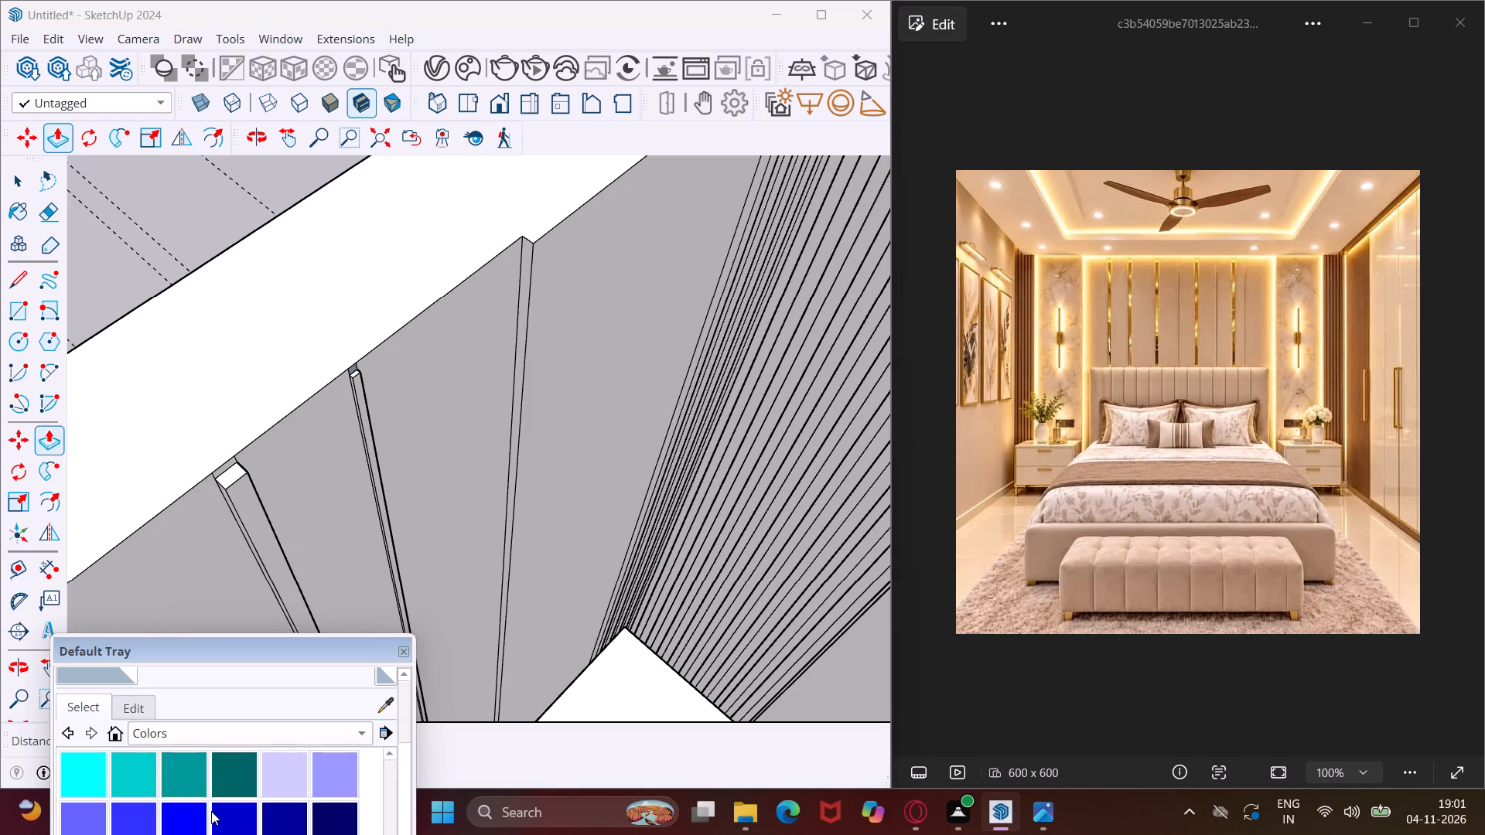
scroll(211, 811, "down", 7)
scroll(187, 795, "up", 1)
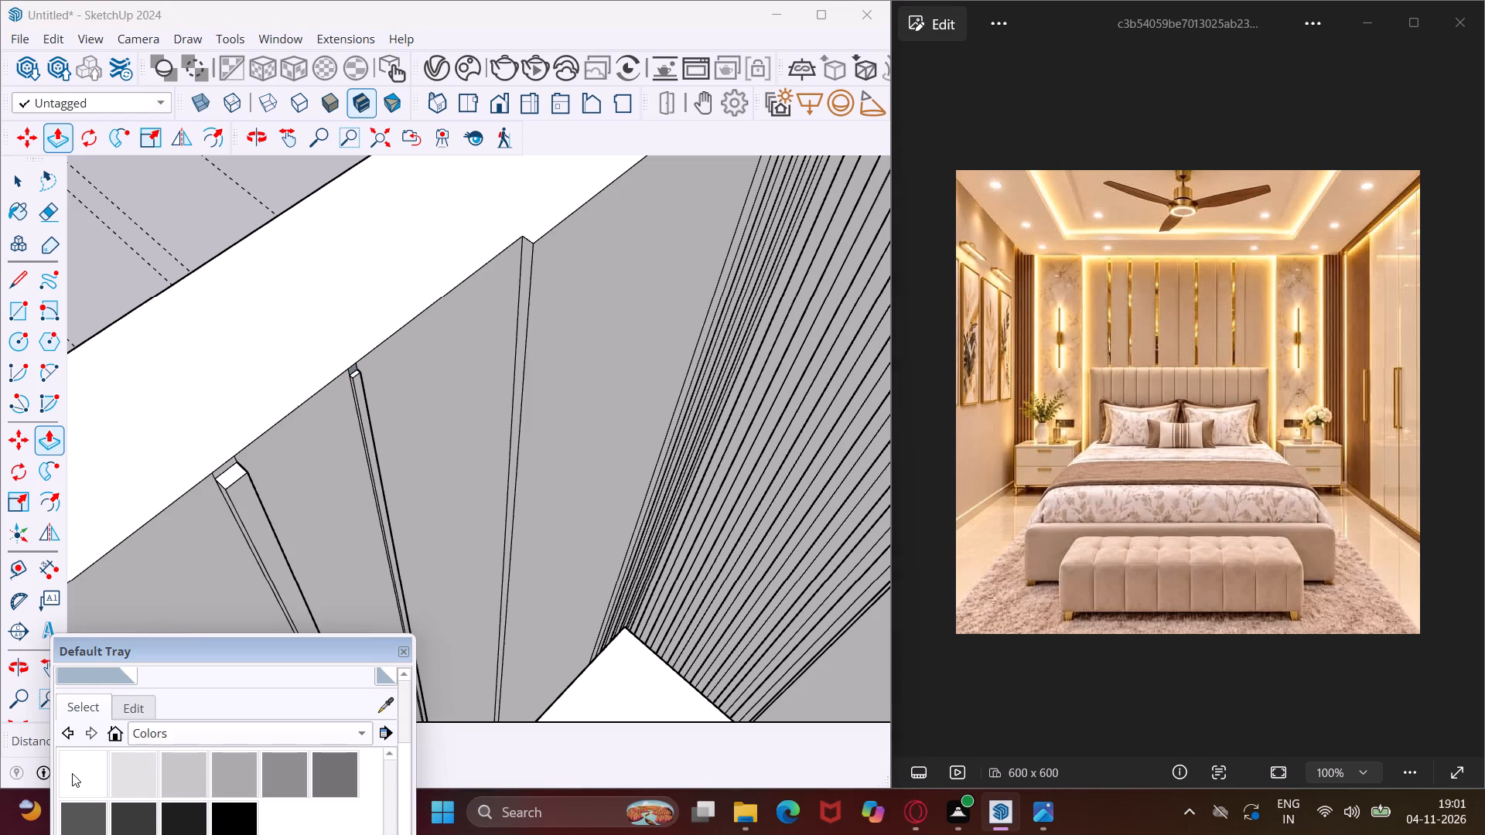
left_click(88, 773)
scroll(350, 367, "up", 6)
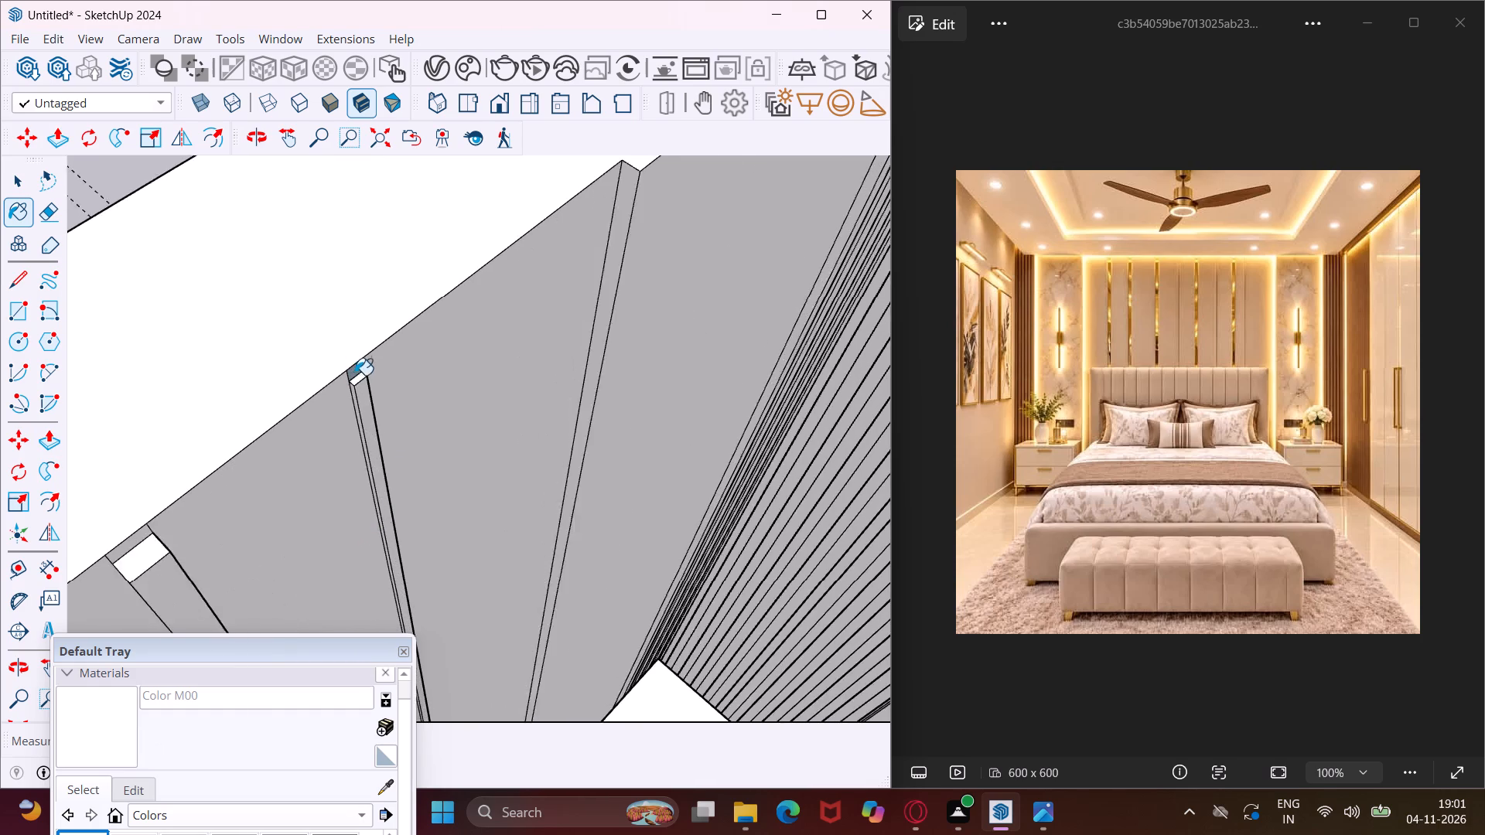
scroll(355, 375, "up", 10)
left_click(350, 358)
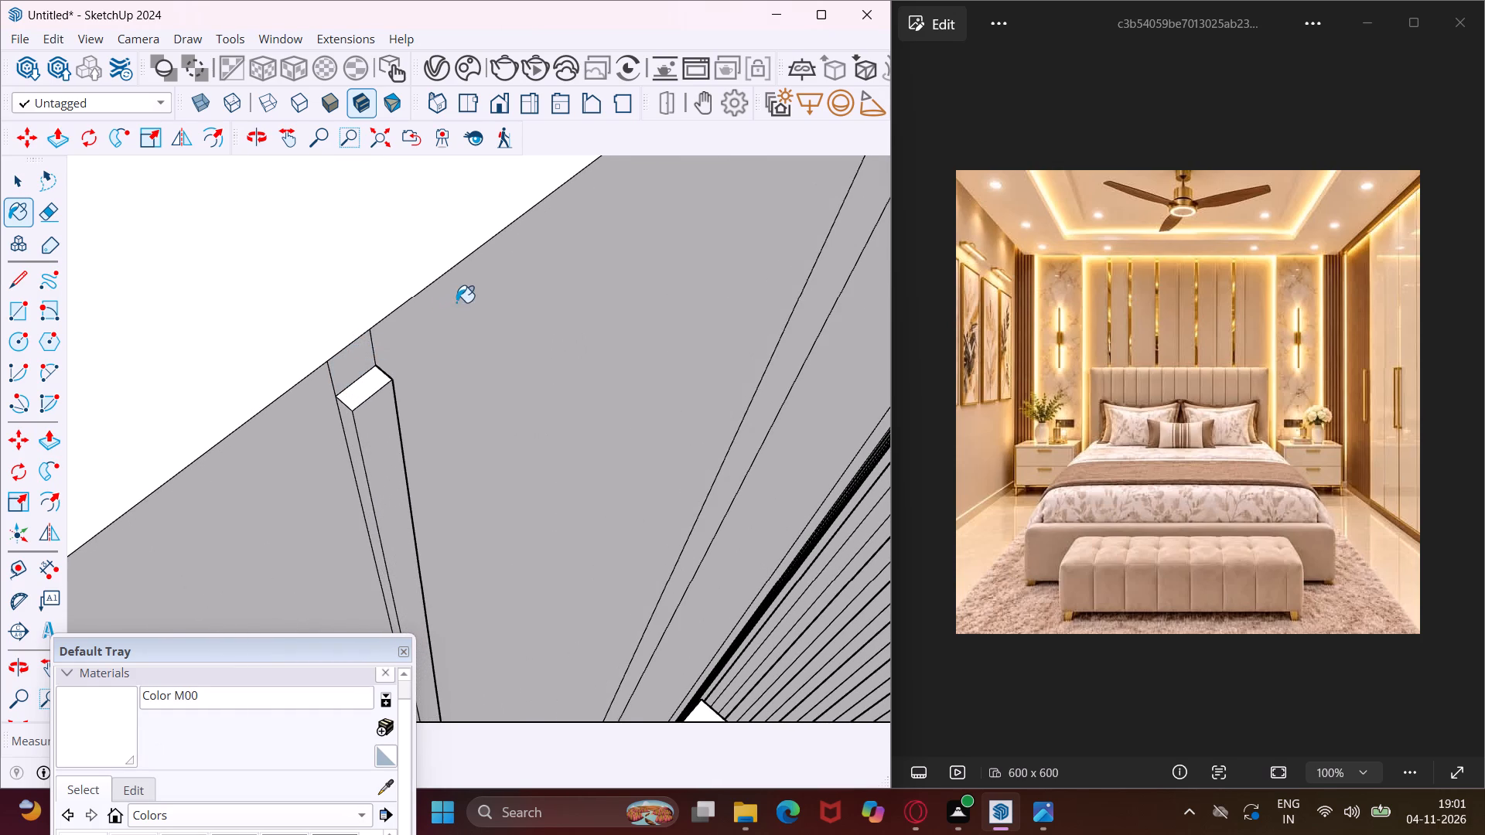
Paint the small faces above the top ends of the fifth and third headboard-wall grooves with Color M00.
scroll(456, 302, "down", 17)
scroll(485, 295, "down", 4)
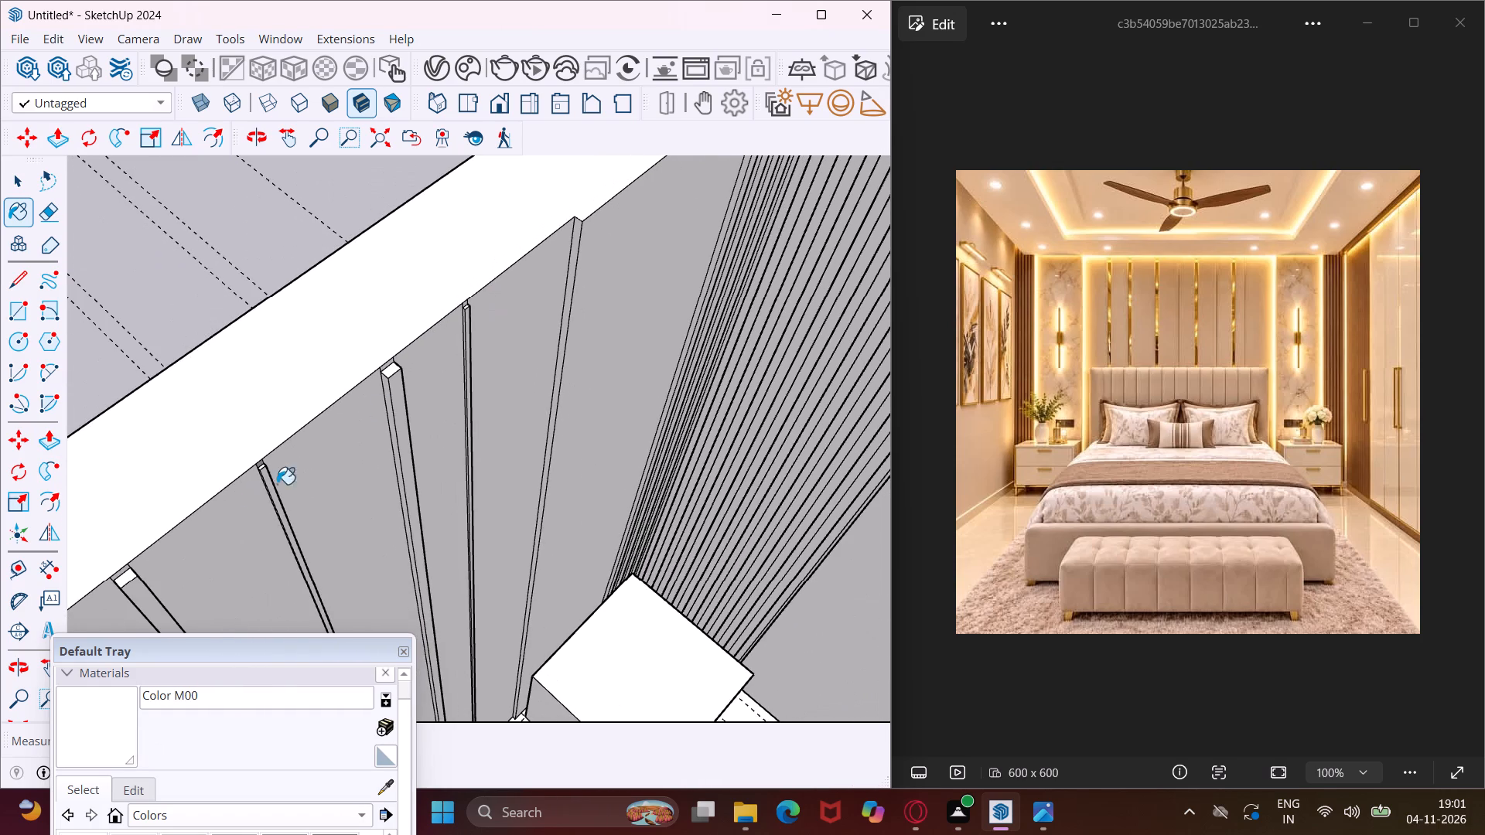
scroll(234, 489, "up", 18)
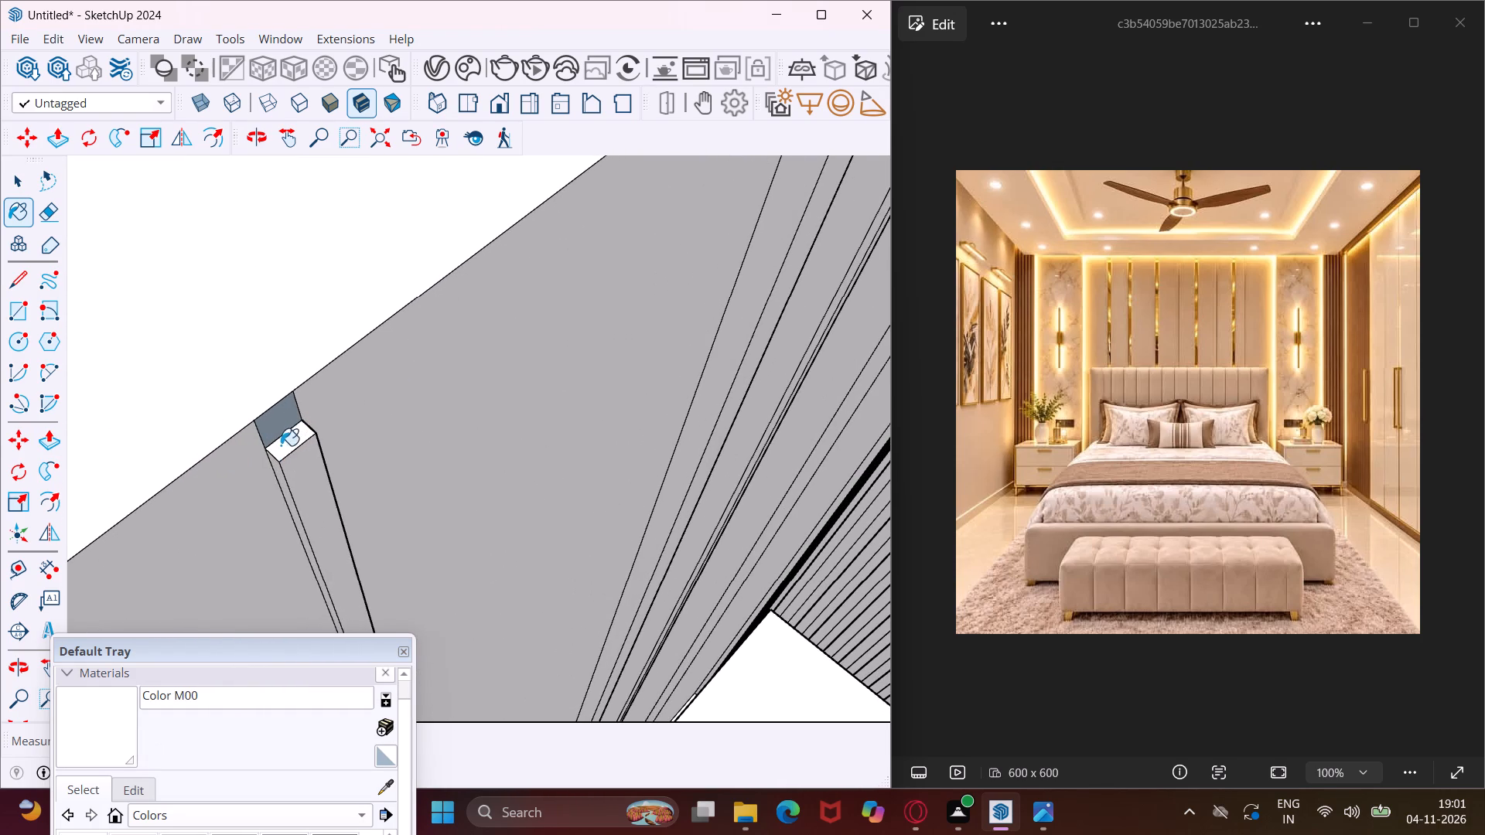
left_click(278, 429)
scroll(480, 363, "down", 5)
scroll(515, 305, "down", 5)
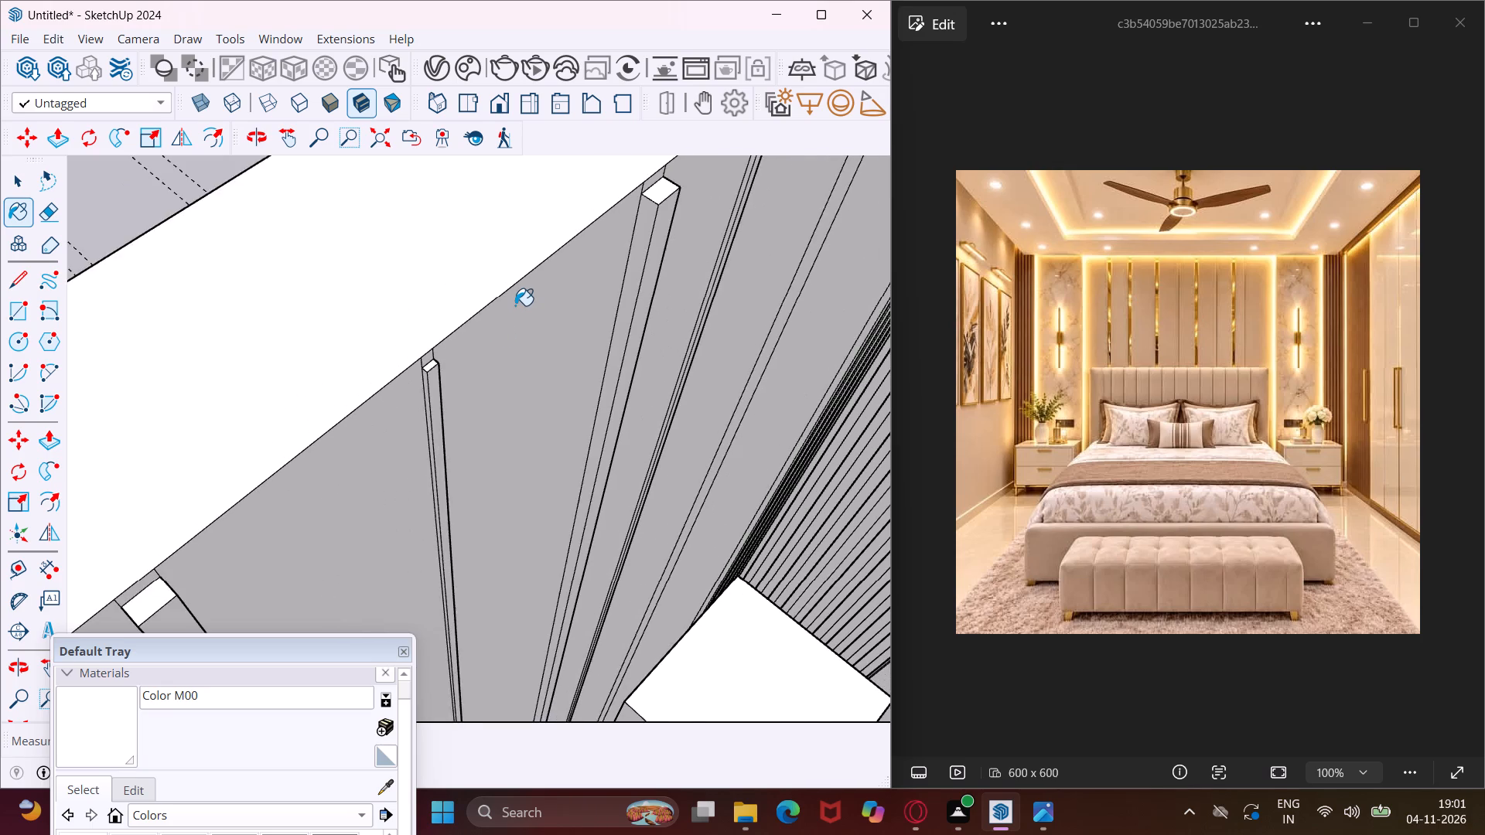
scroll(516, 299, "down", 9)
scroll(241, 527, "up", 5)
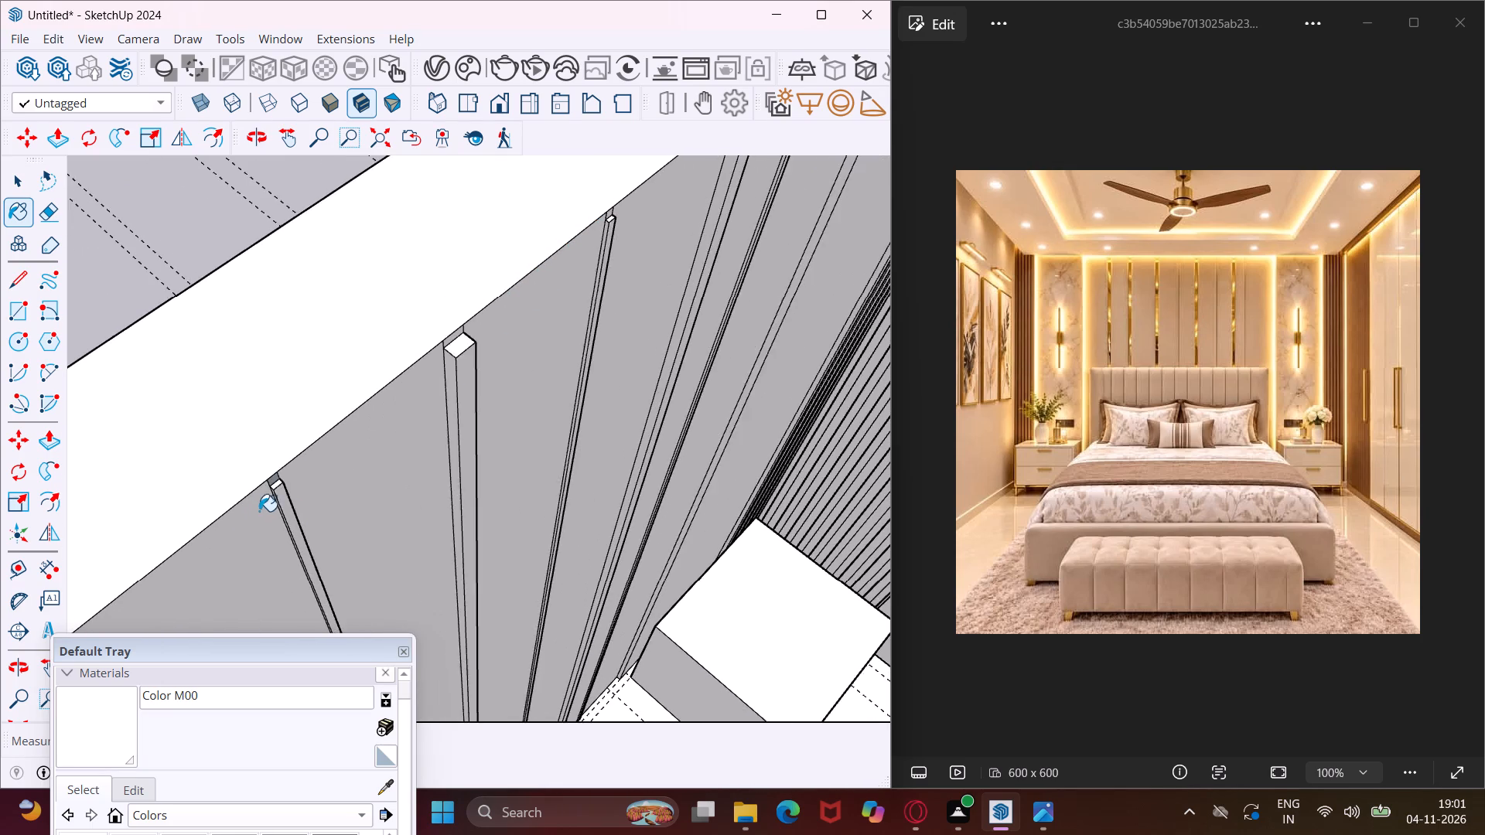
scroll(259, 511, "up", 14)
left_click(272, 458)
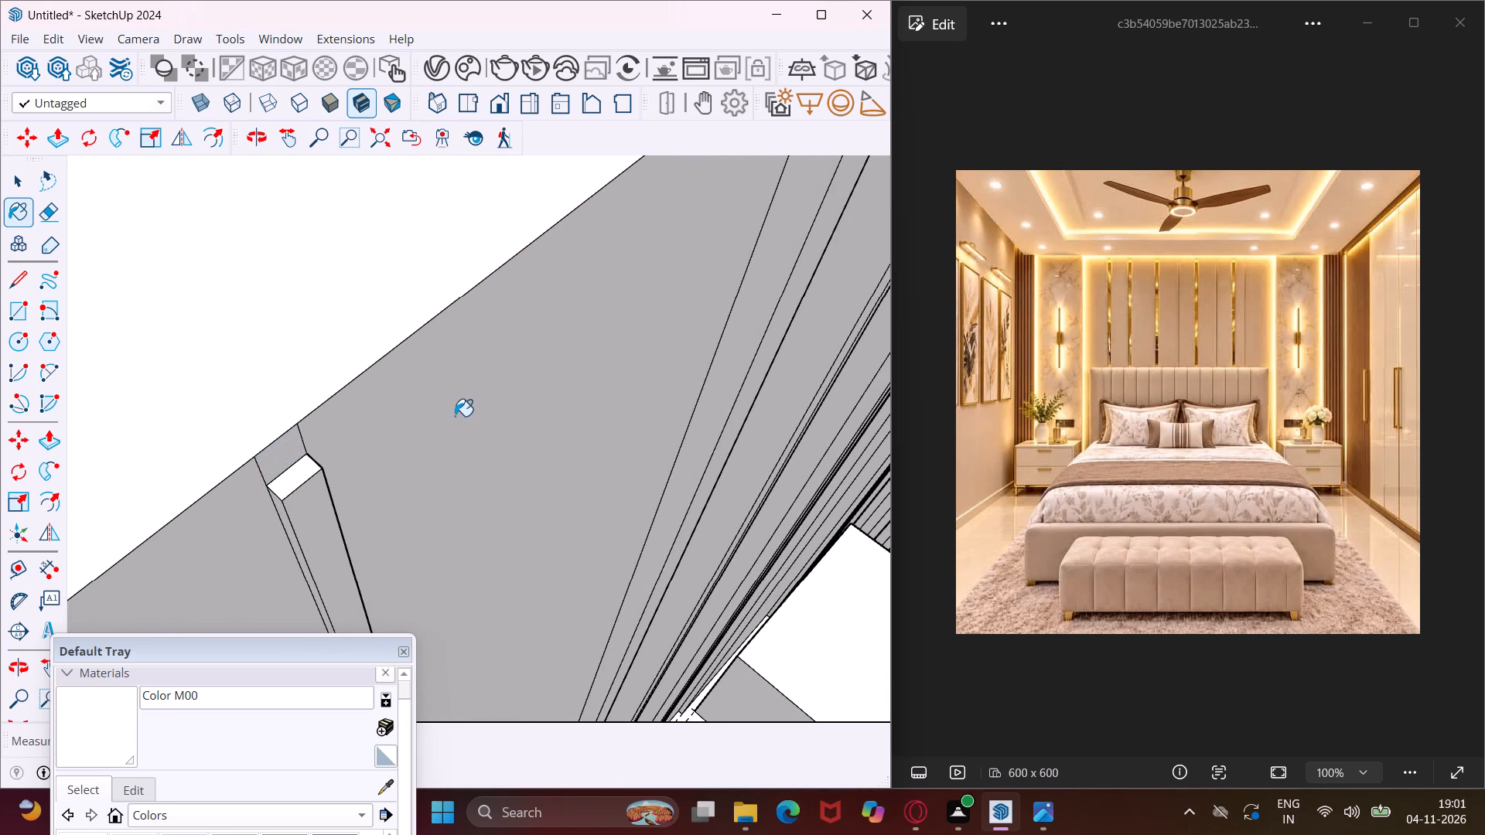
Erase the two short vertical edges between the first headboard-wall groove's top end and the wall's top edge.
scroll(458, 414, "down", 19)
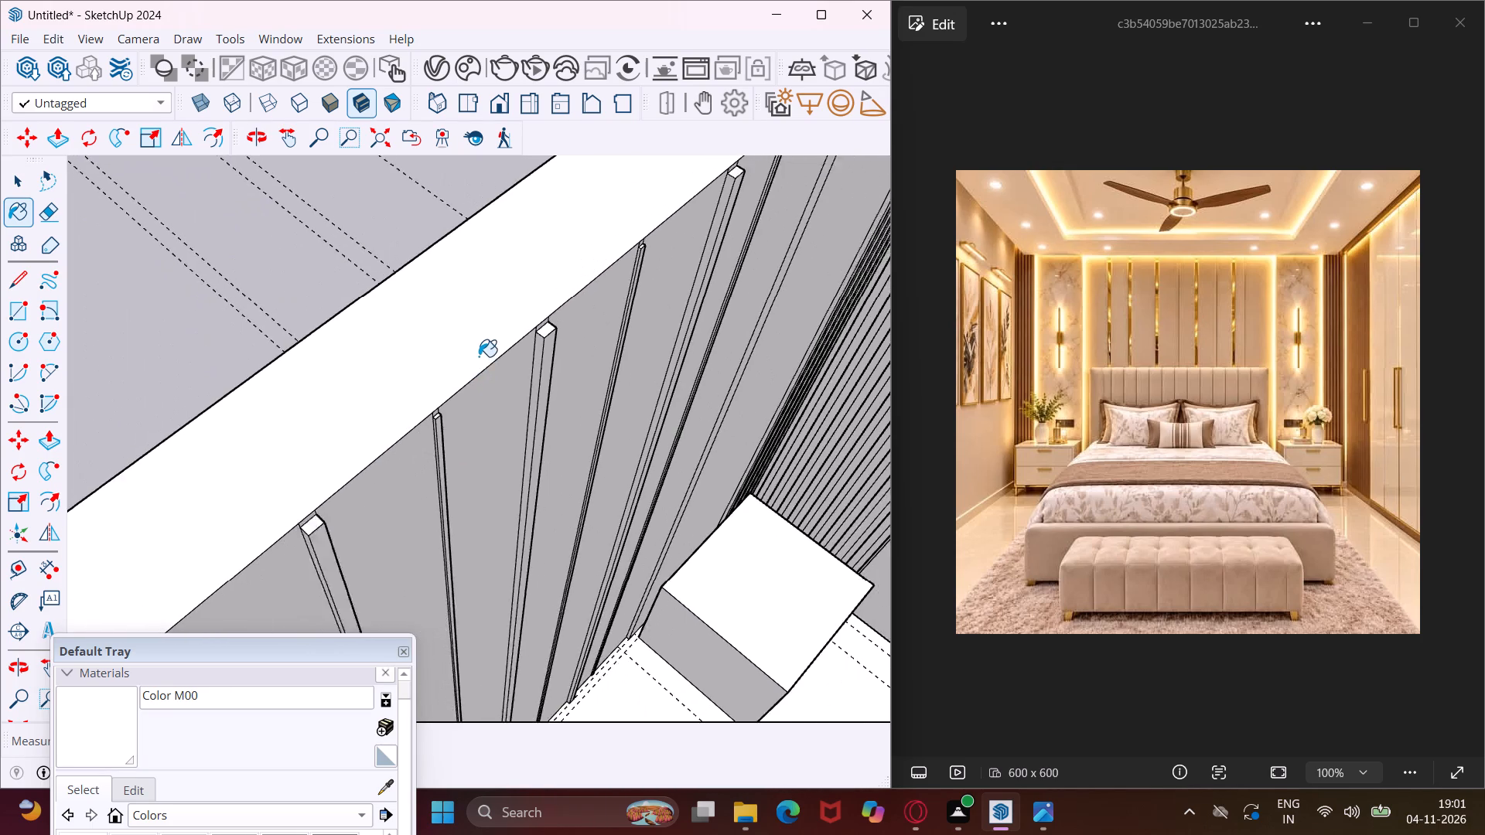
scroll(479, 356, "down", 11)
scroll(362, 469, "up", 4)
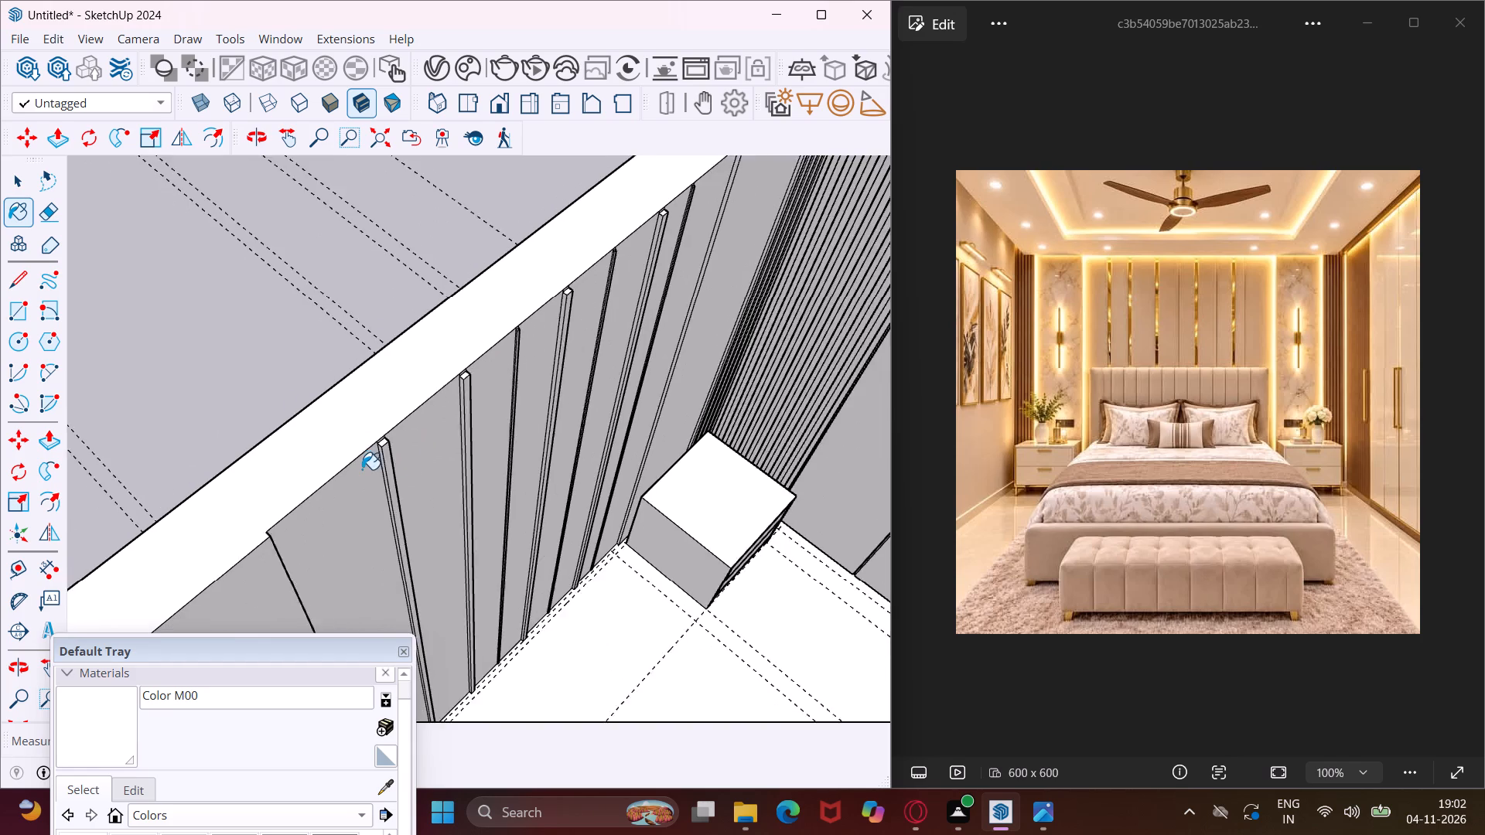
scroll(362, 469, "up", 13)
scroll(381, 435, "up", 8)
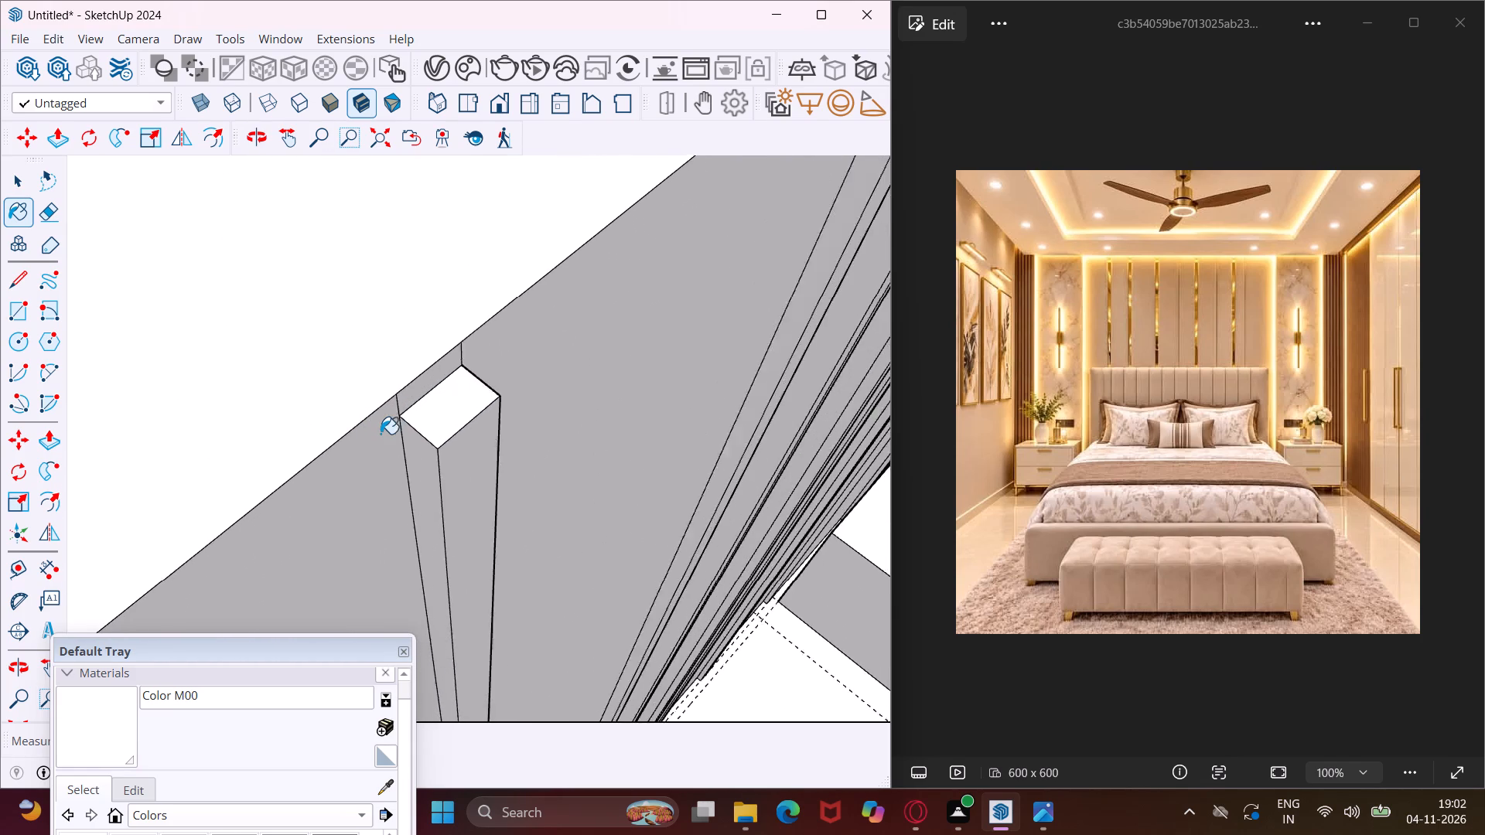
scroll(381, 434, "up", 6)
key("Escape")
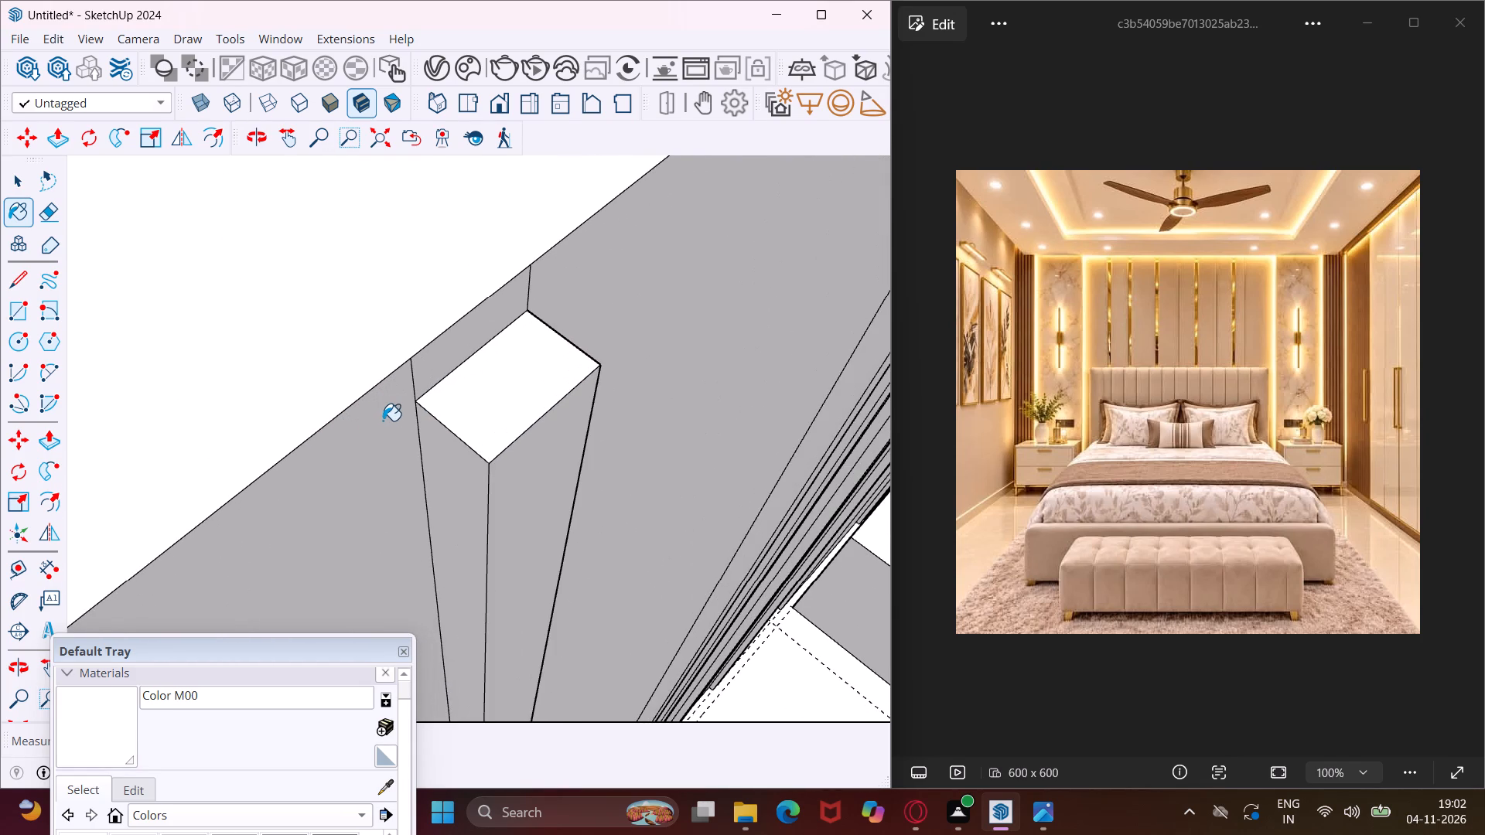
key("space")
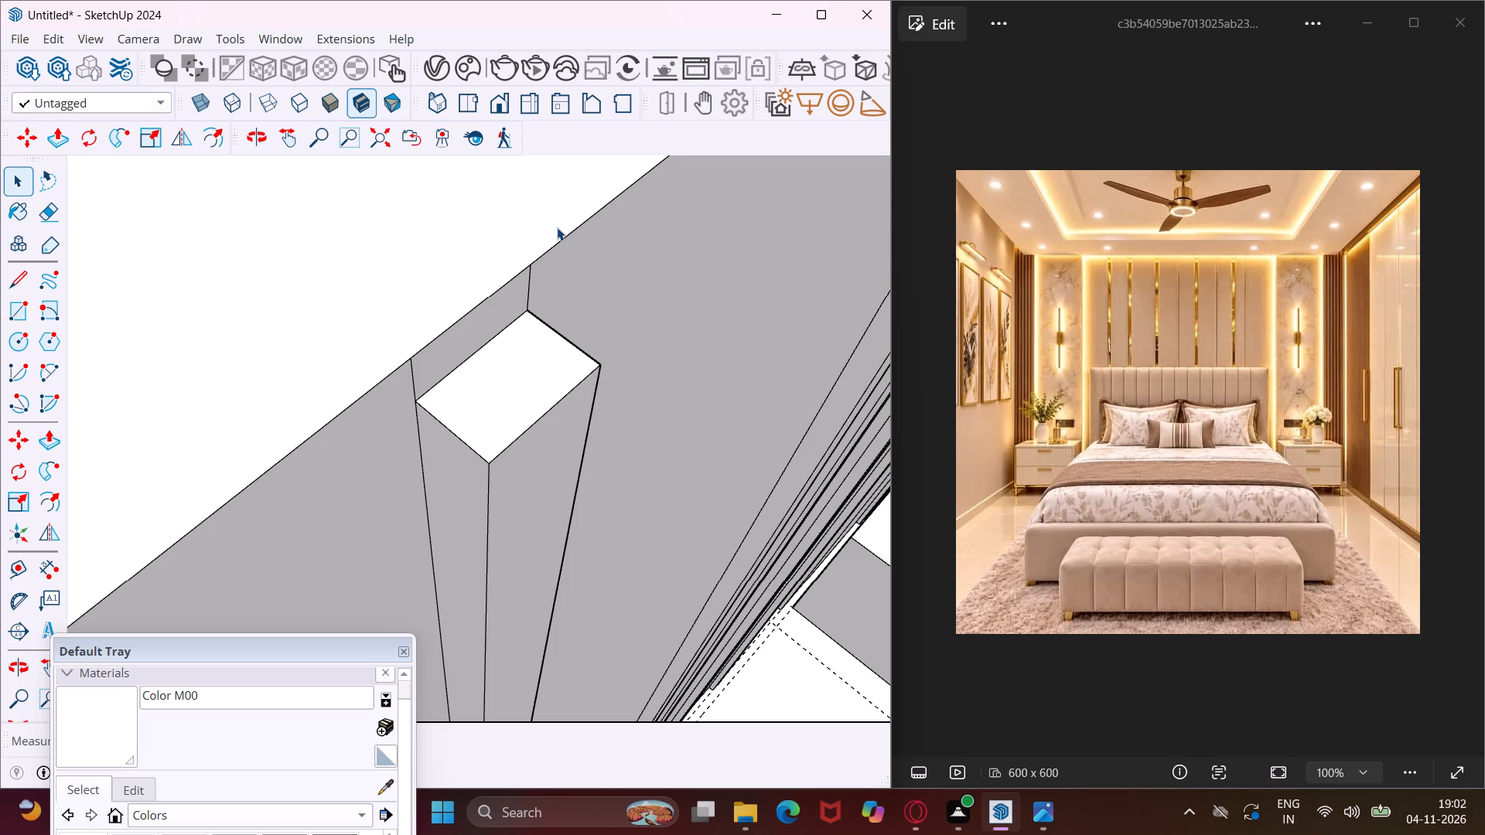
key("e")
scroll(456, 359, "up", 10)
left_click_drag(289, 445, 355, 399)
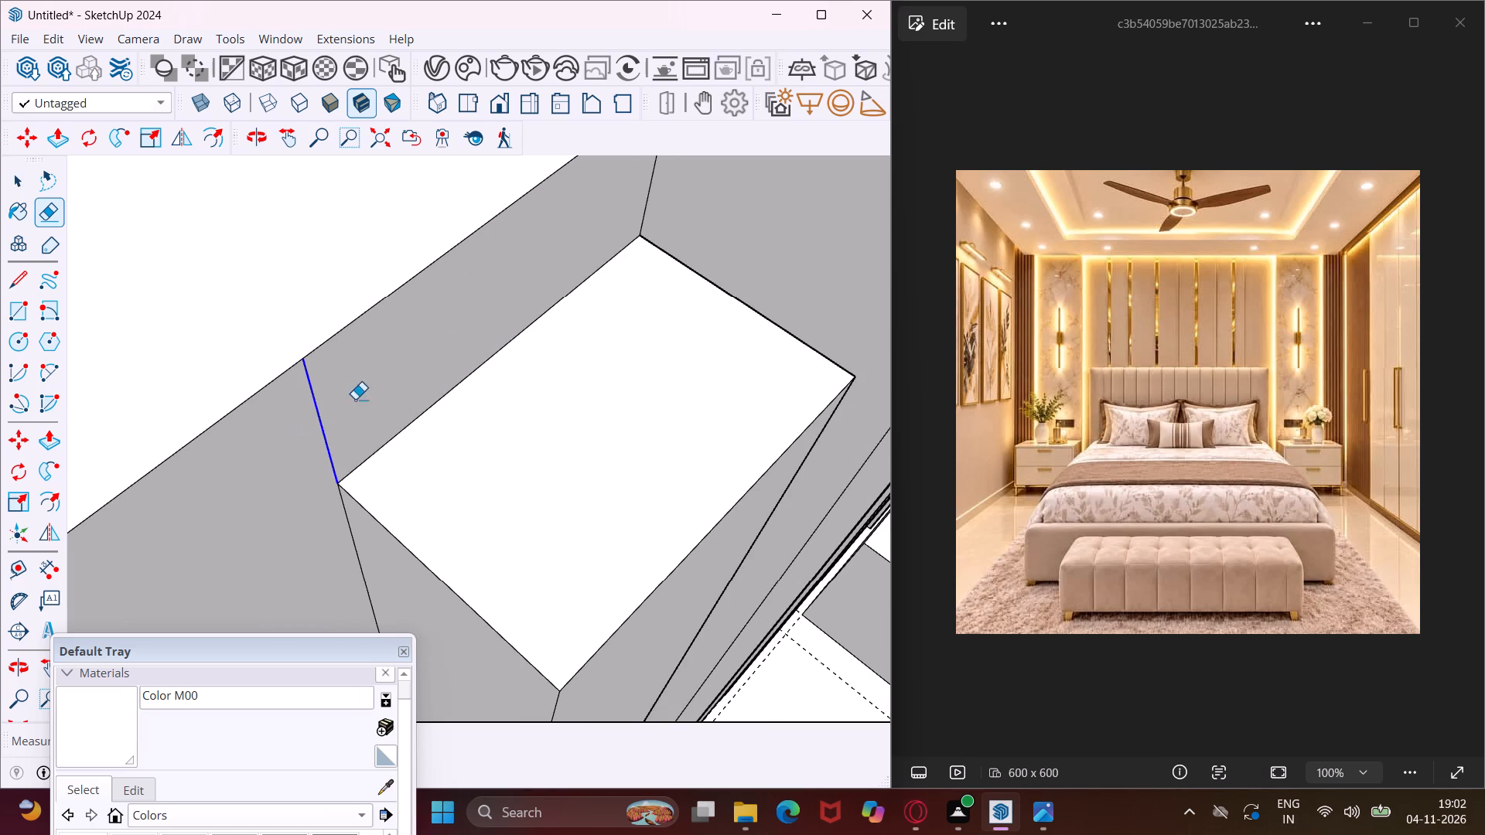
left_click_drag(355, 399, 652, 194)
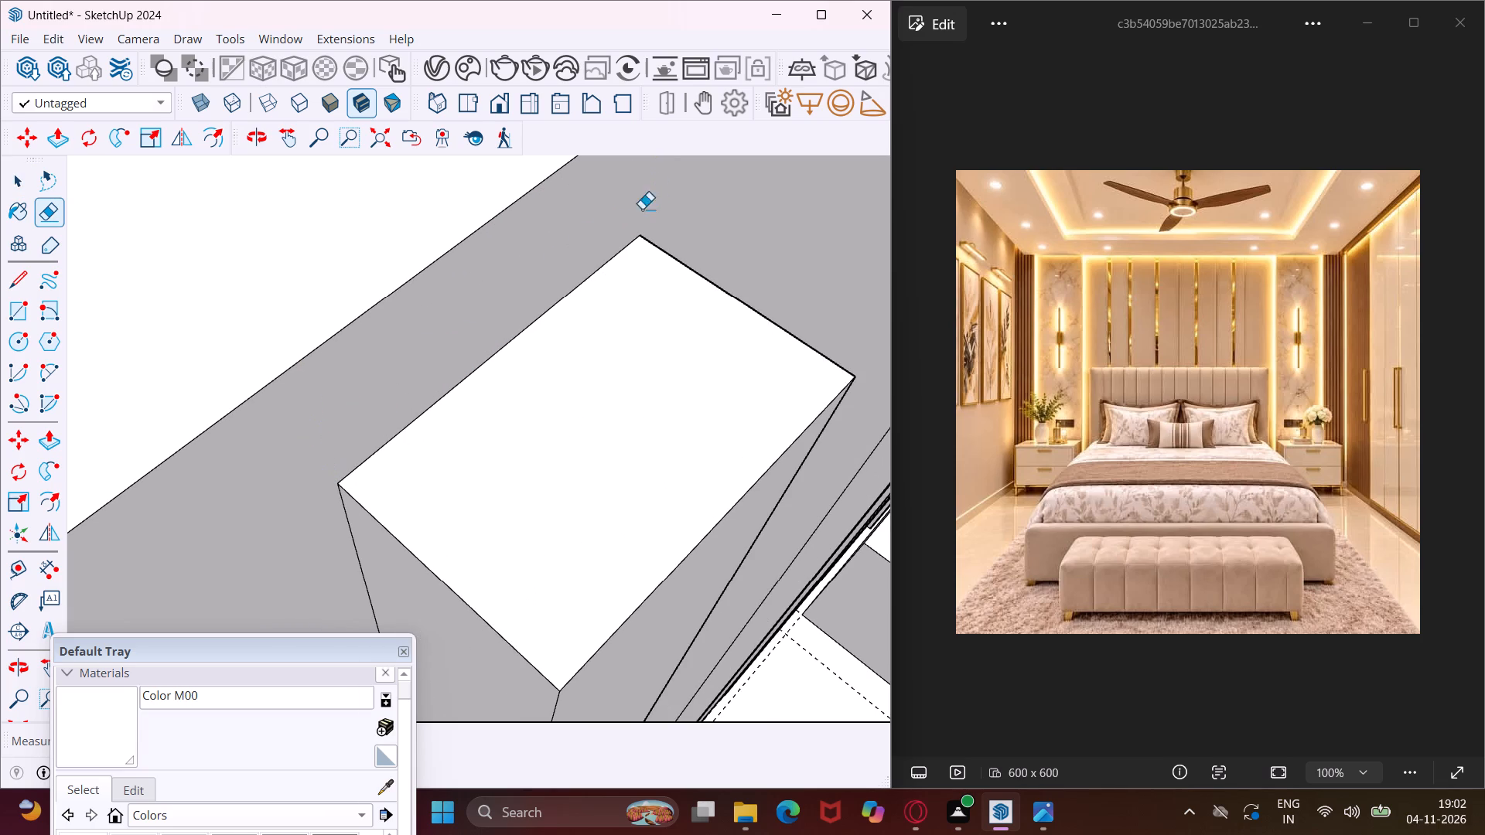
Erase the two short vertical edges above the second headboard-wall groove's top end.
scroll(603, 240, "down", 19)
scroll(600, 234, "down", 17)
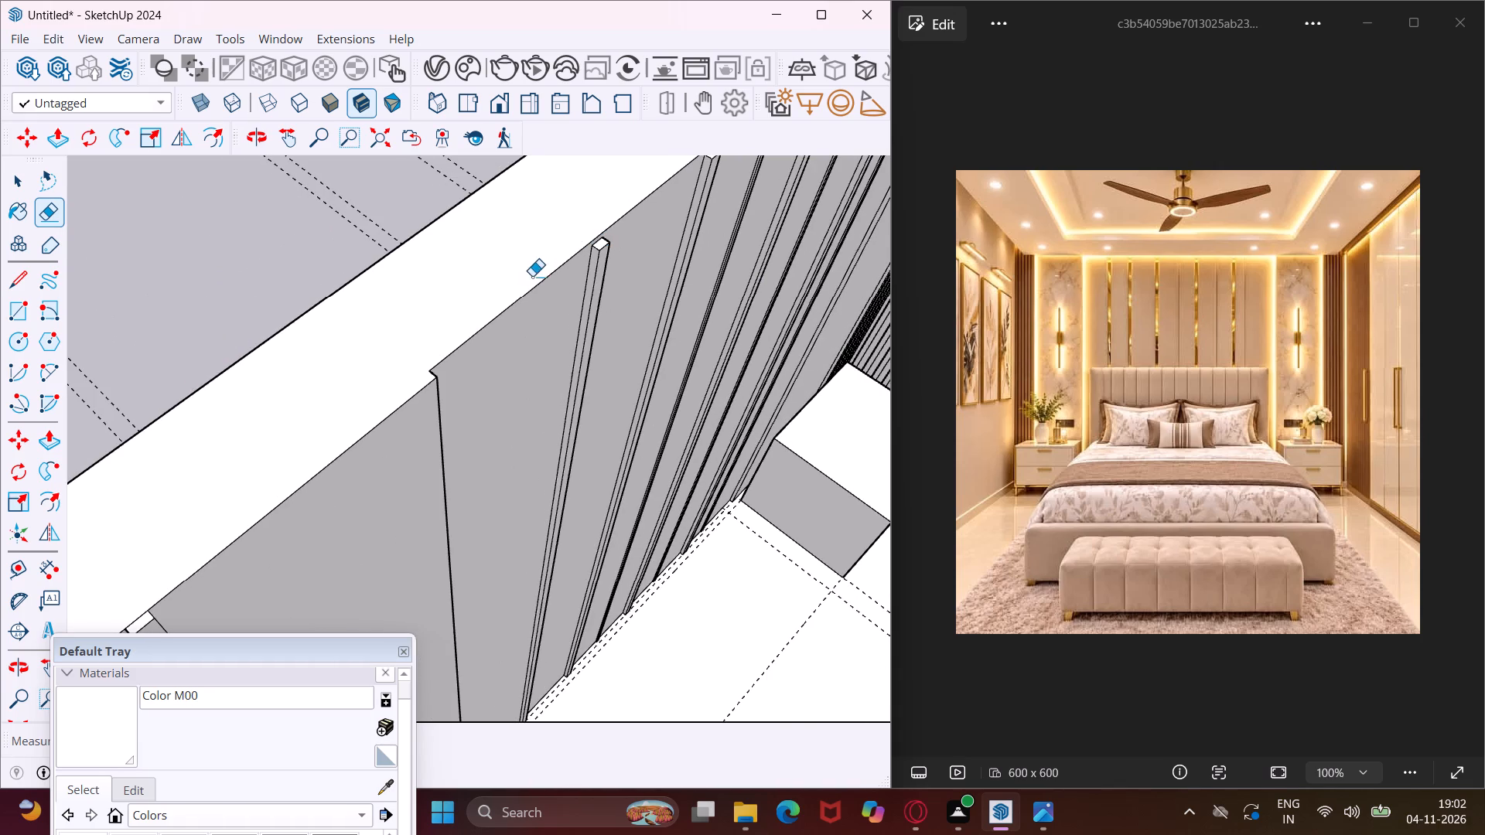
middle_click_drag(530, 277, 240, 346)
scroll(226, 342, "down", 5)
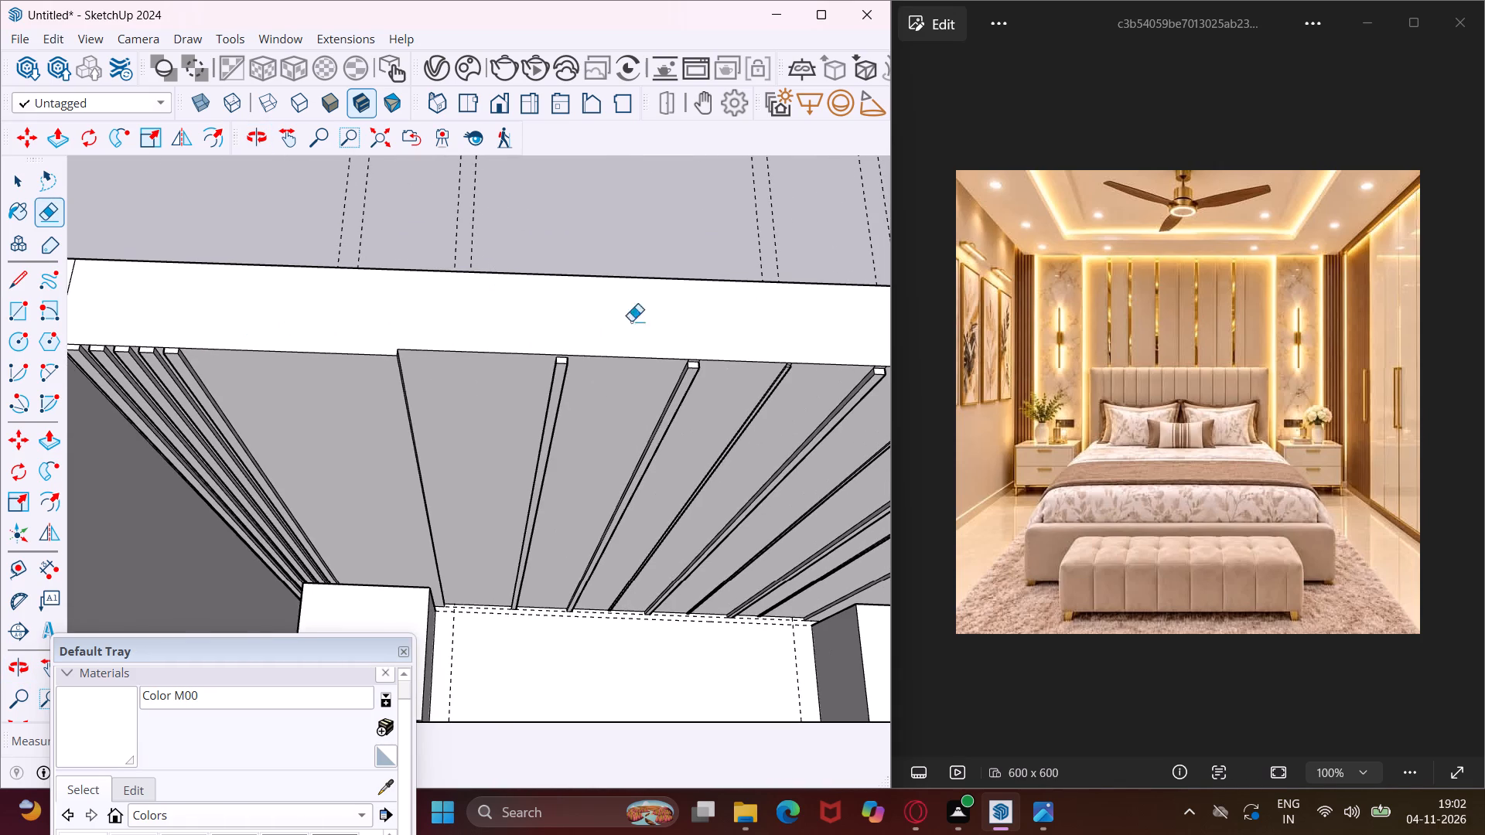
scroll(698, 363, "up", 18)
scroll(698, 363, "up", 5)
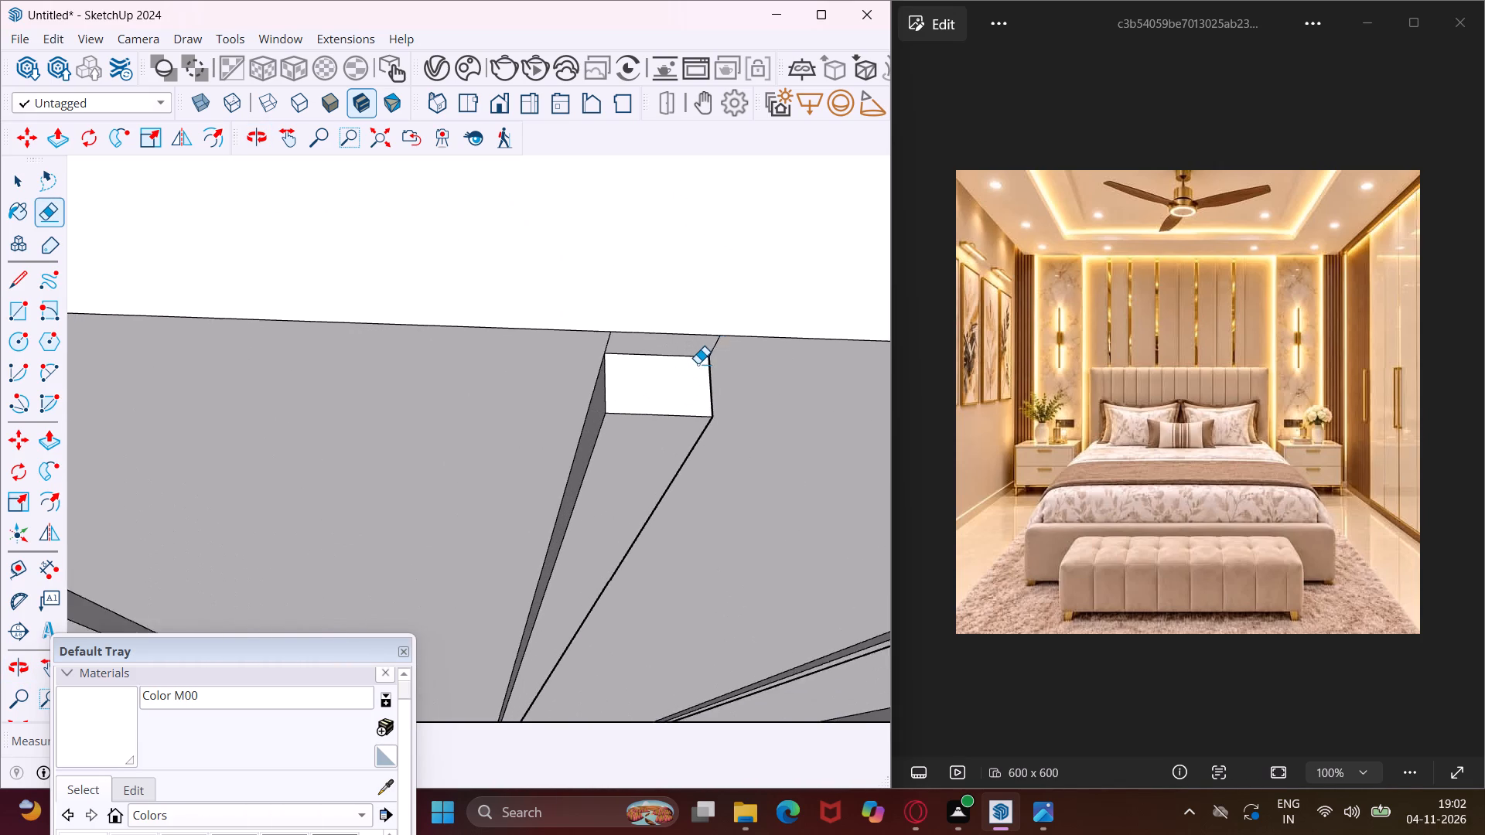
scroll(698, 363, "up", 11)
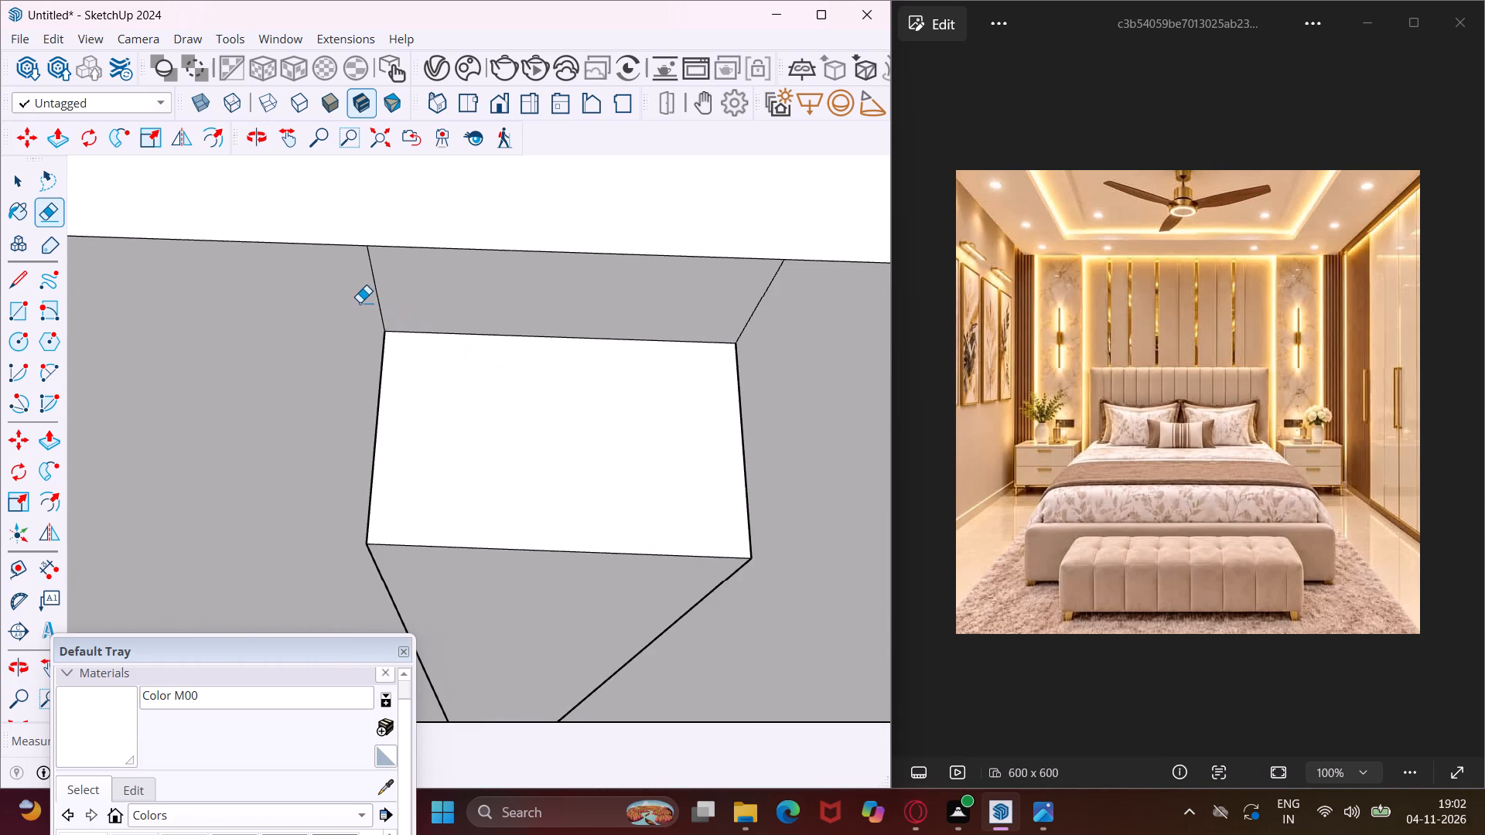
left_click_drag(360, 302, 768, 303)
Erase the two short vertical edges above the third headboard-wall groove's top end.
scroll(245, 349, "down", 19)
scroll(248, 365, "down", 2)
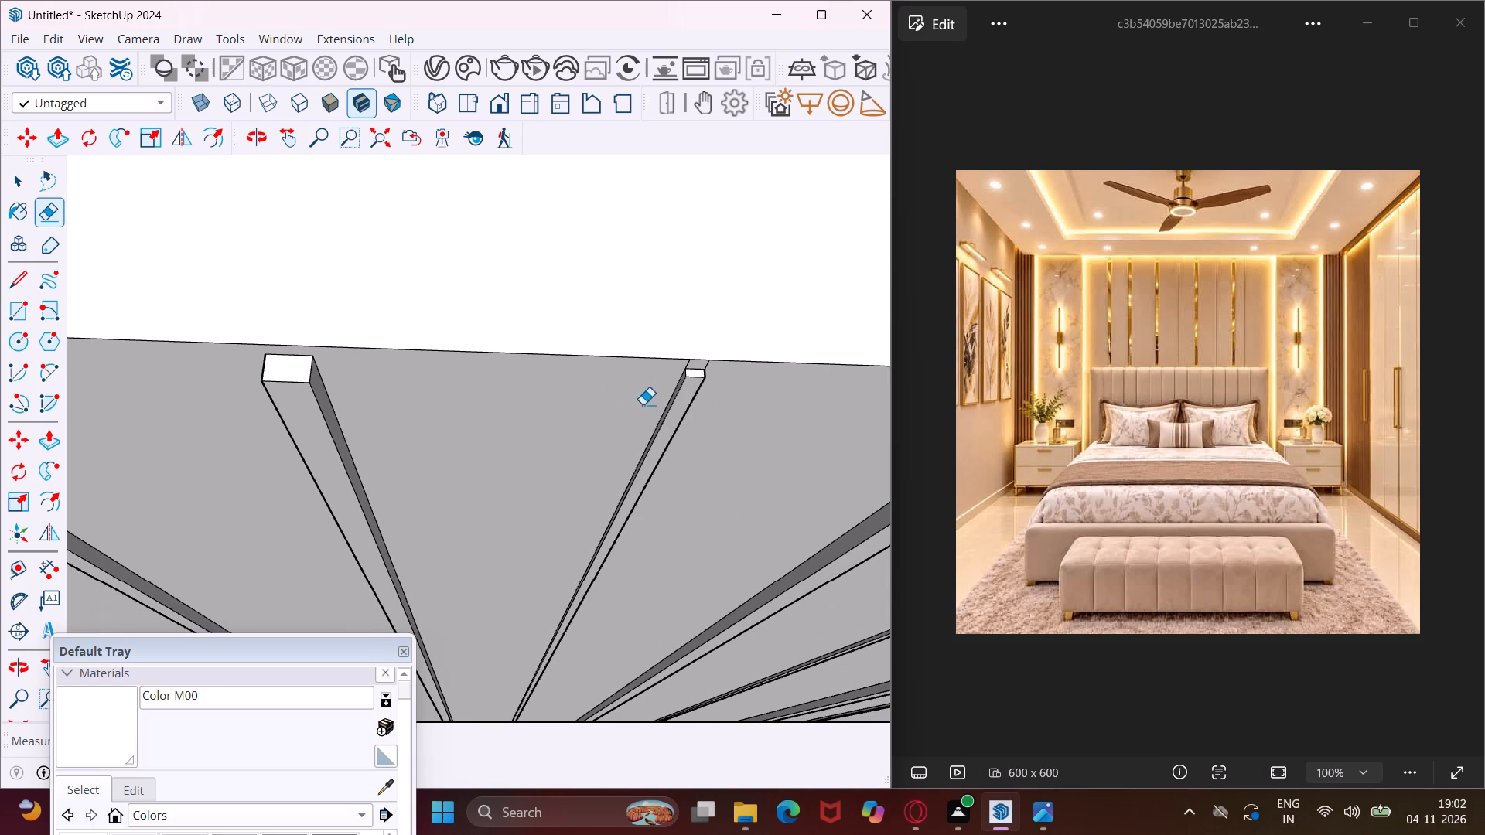
scroll(718, 362, "up", 14)
left_click_drag(583, 366, 703, 373)
Erase the two short vertical edges above the fourth headboard-wall groove's top end.
scroll(299, 453, "down", 7)
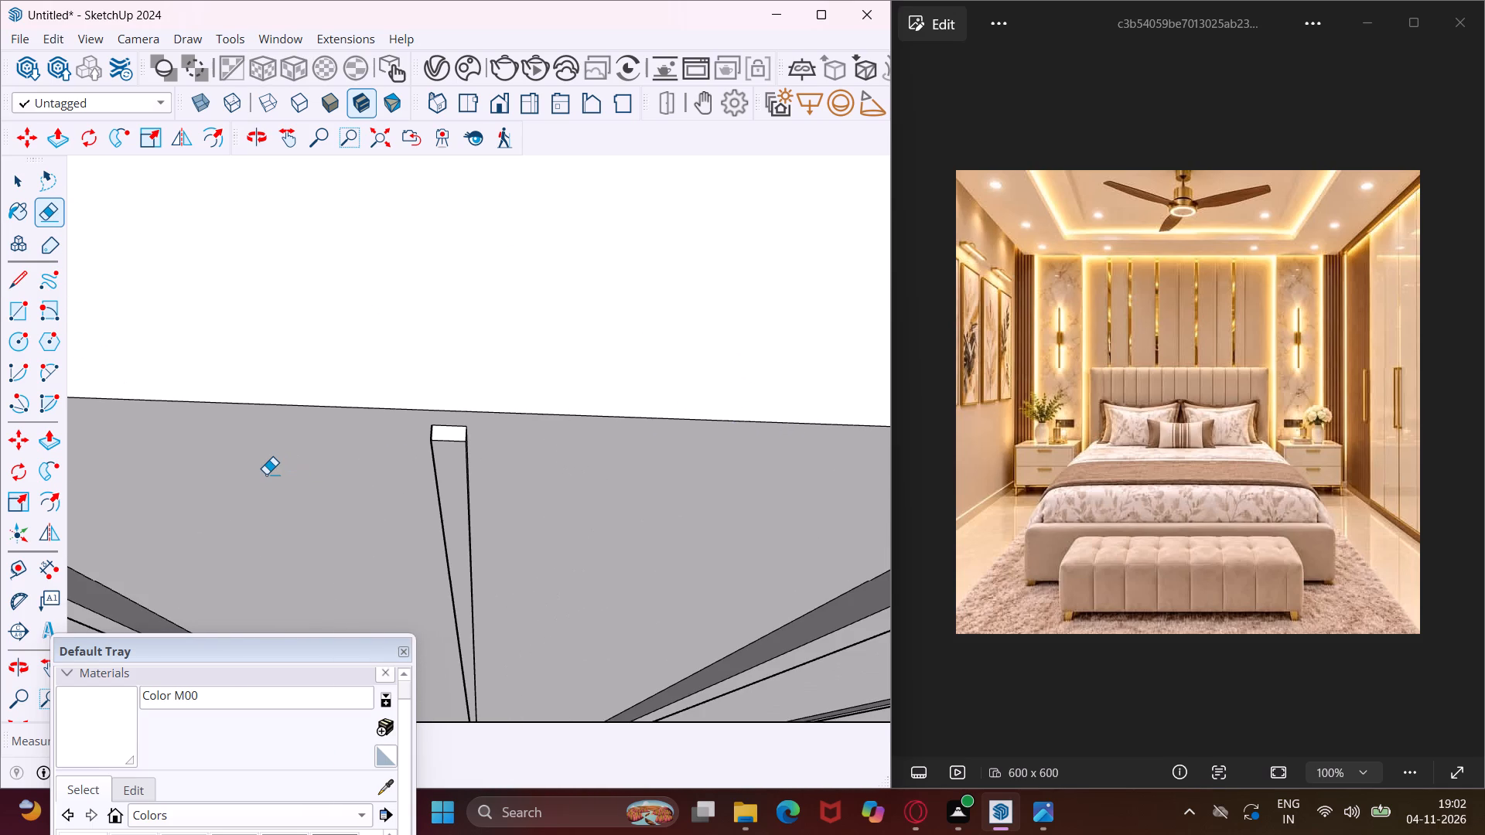
scroll(288, 504, "down", 5)
scroll(357, 507, "down", 9)
scroll(490, 510, "down", 3)
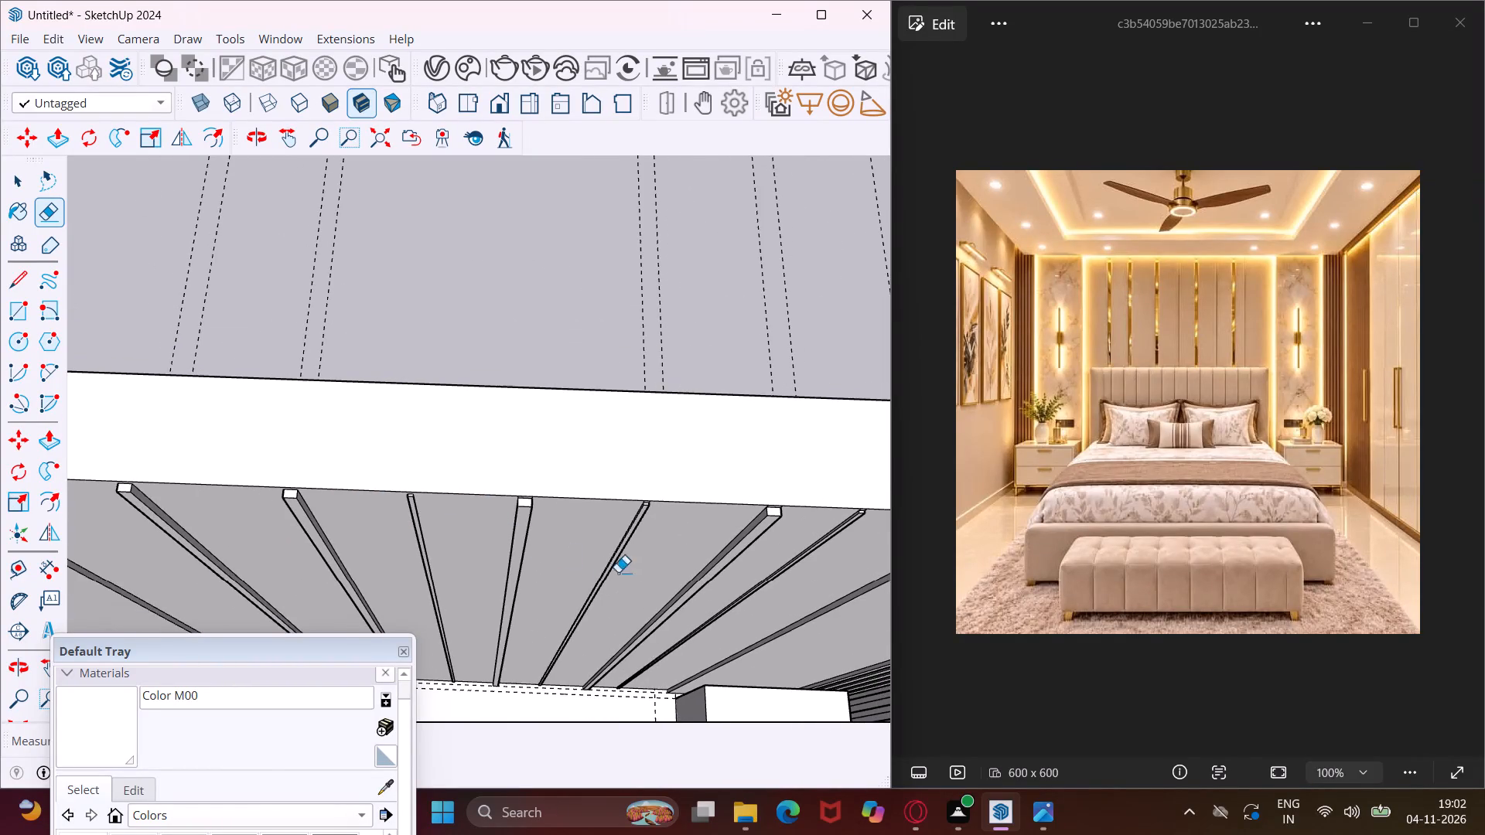
middle_click_drag(652, 571, 601, 386)
scroll(548, 450, "up", 8)
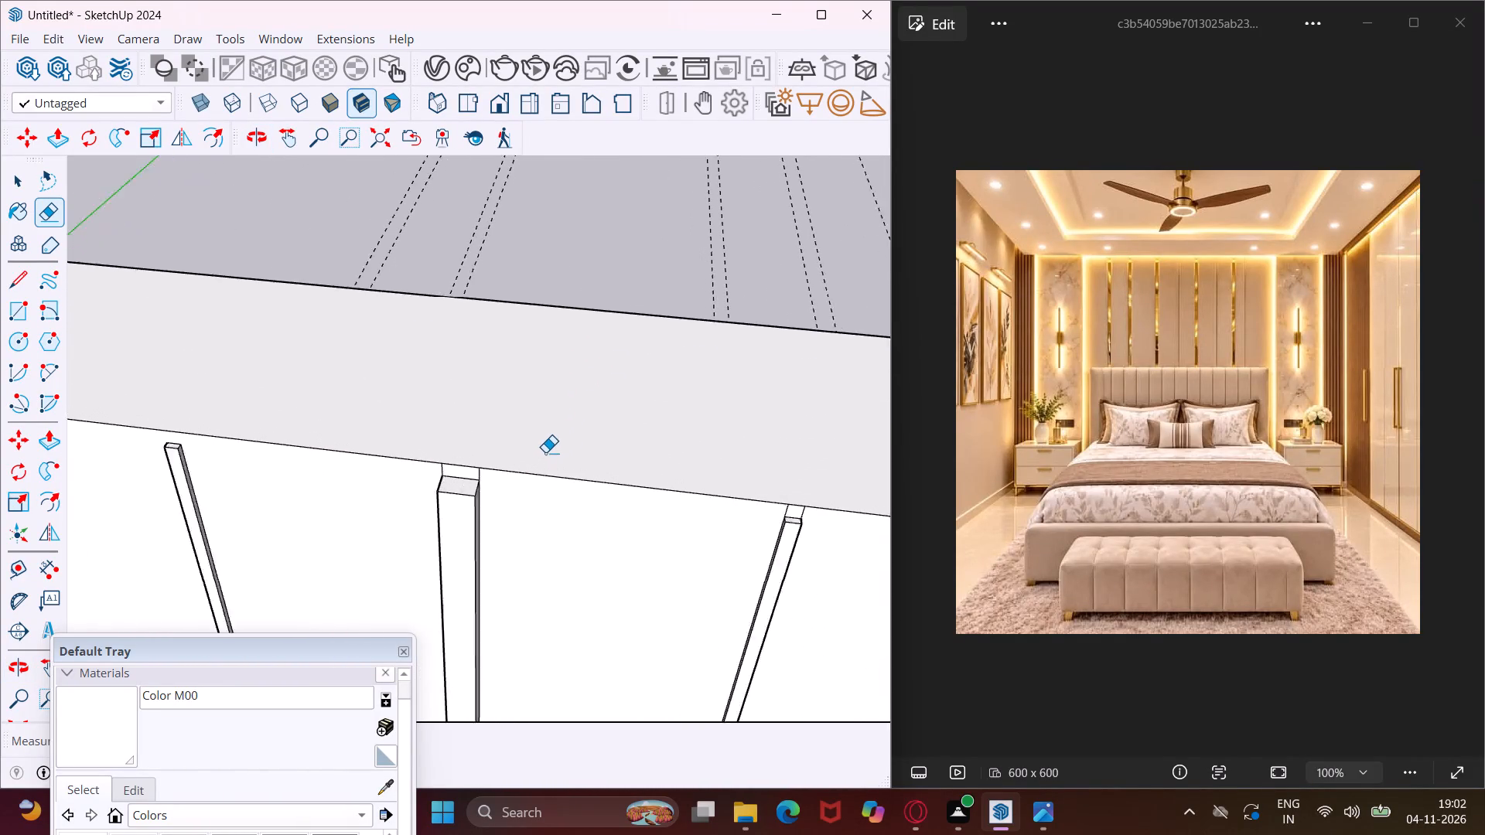
scroll(545, 452, "up", 13)
left_click_drag(290, 495, 343, 502)
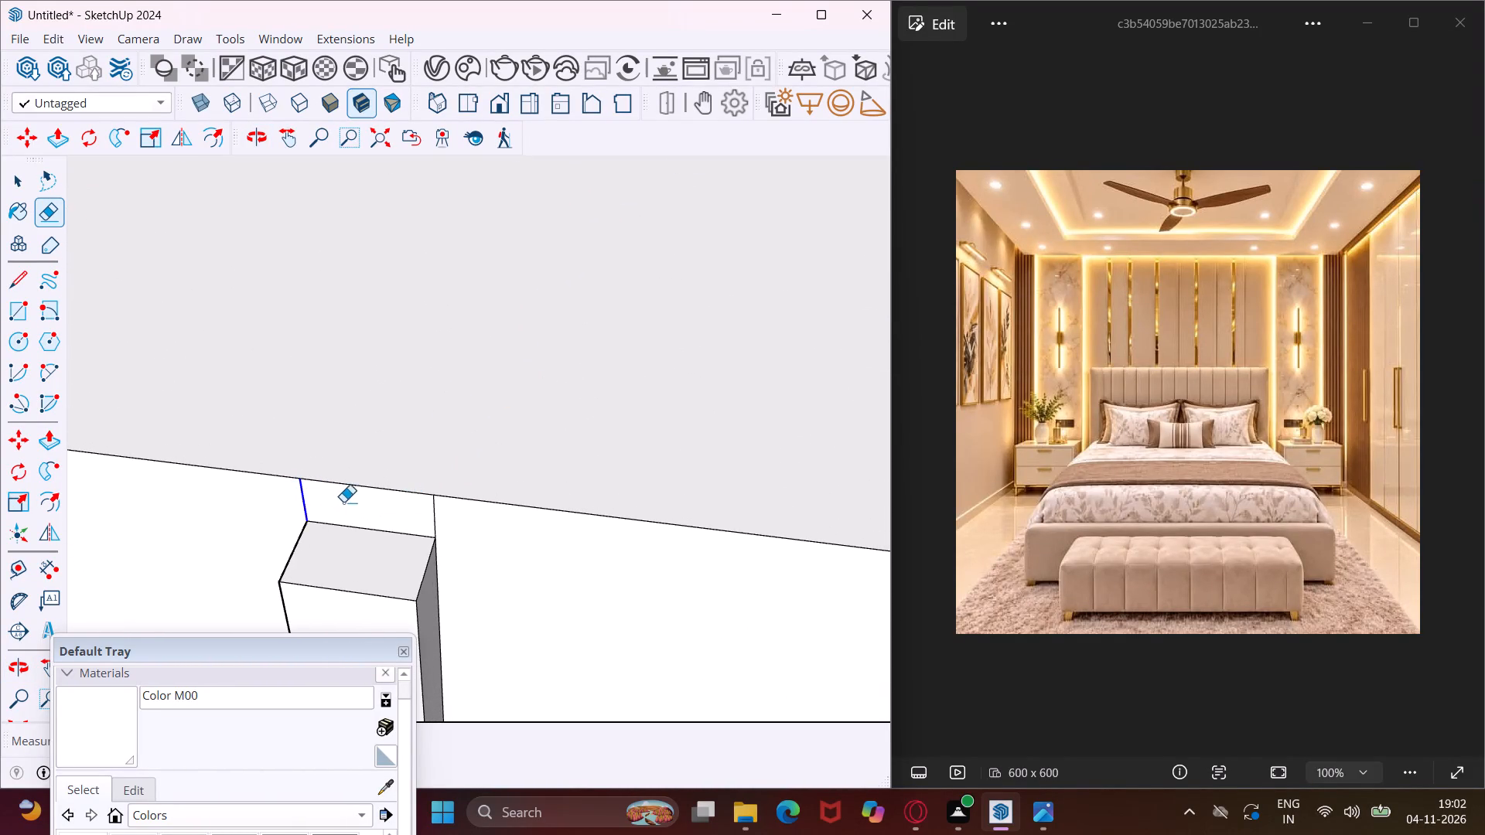
left_click_drag(343, 502, 446, 517)
Erase the two short vertical edges above the fifth headboard-wall groove's top end.
scroll(317, 480, "down", 8)
scroll(281, 484, "up", 1)
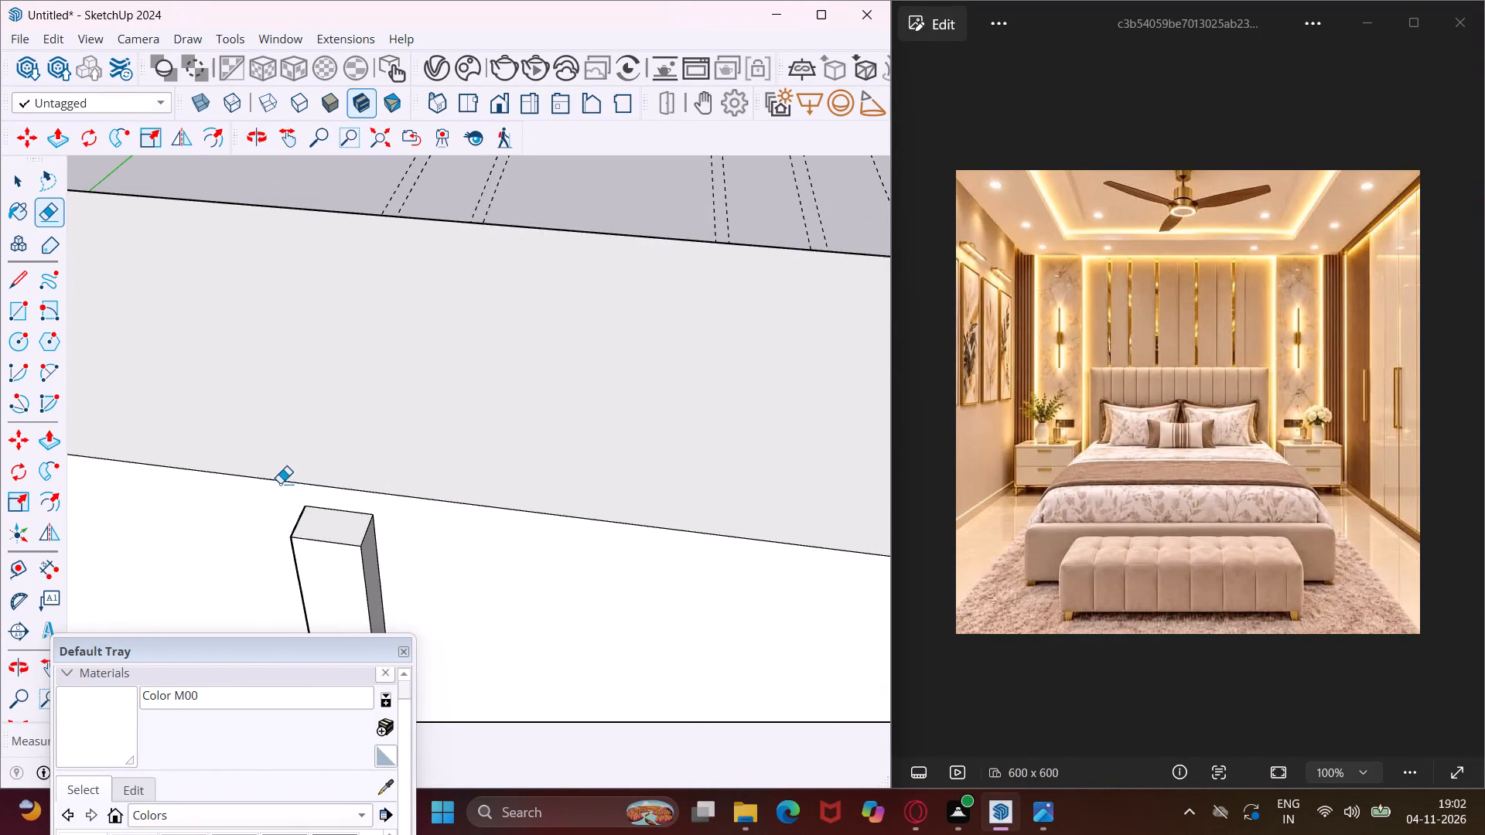
scroll(277, 486, "down", 4)
scroll(770, 570, "up", 8)
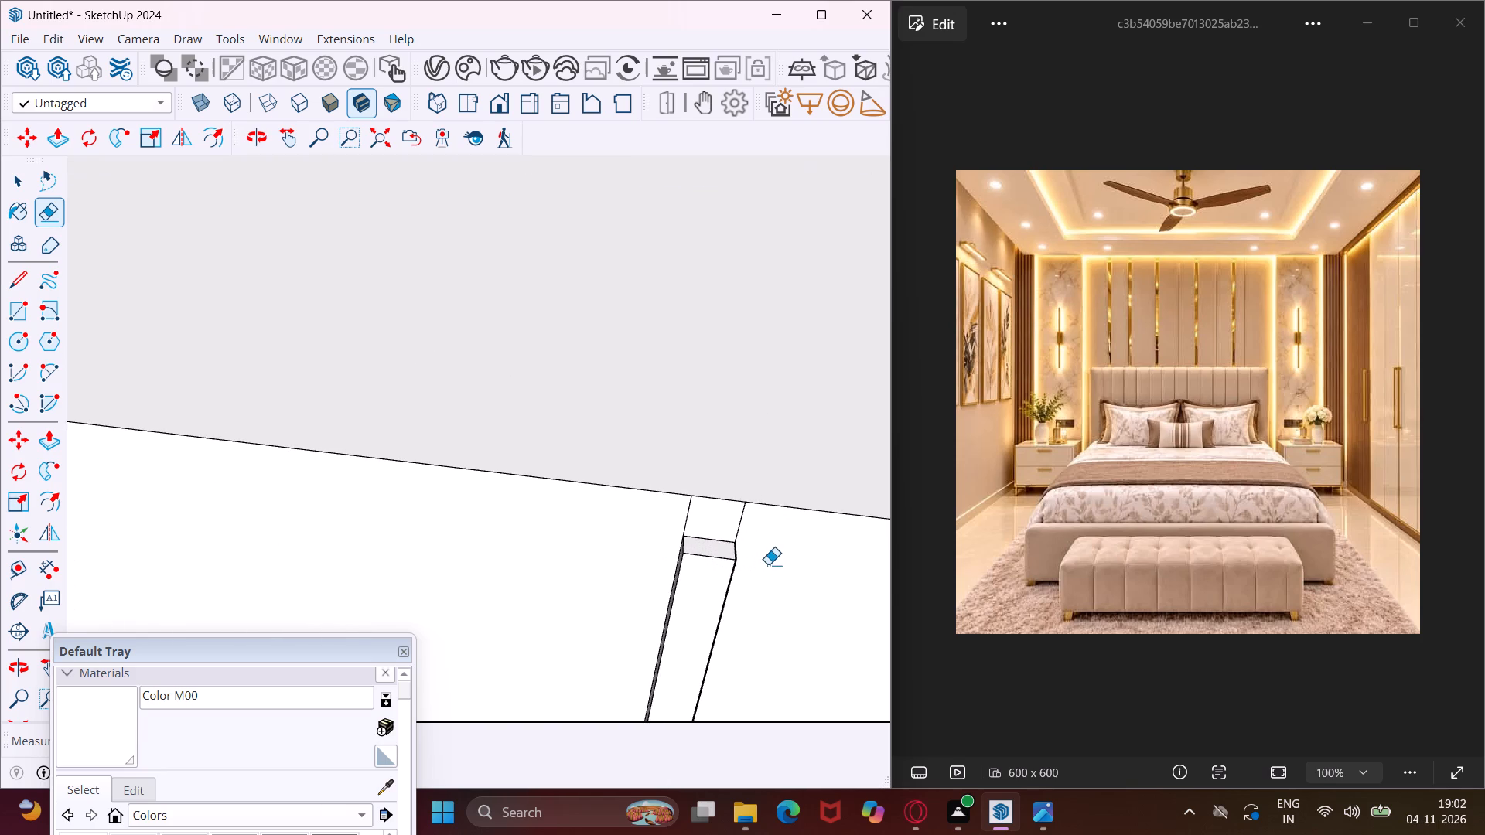
scroll(768, 564, "up", 4)
left_click_drag(744, 513, 630, 488)
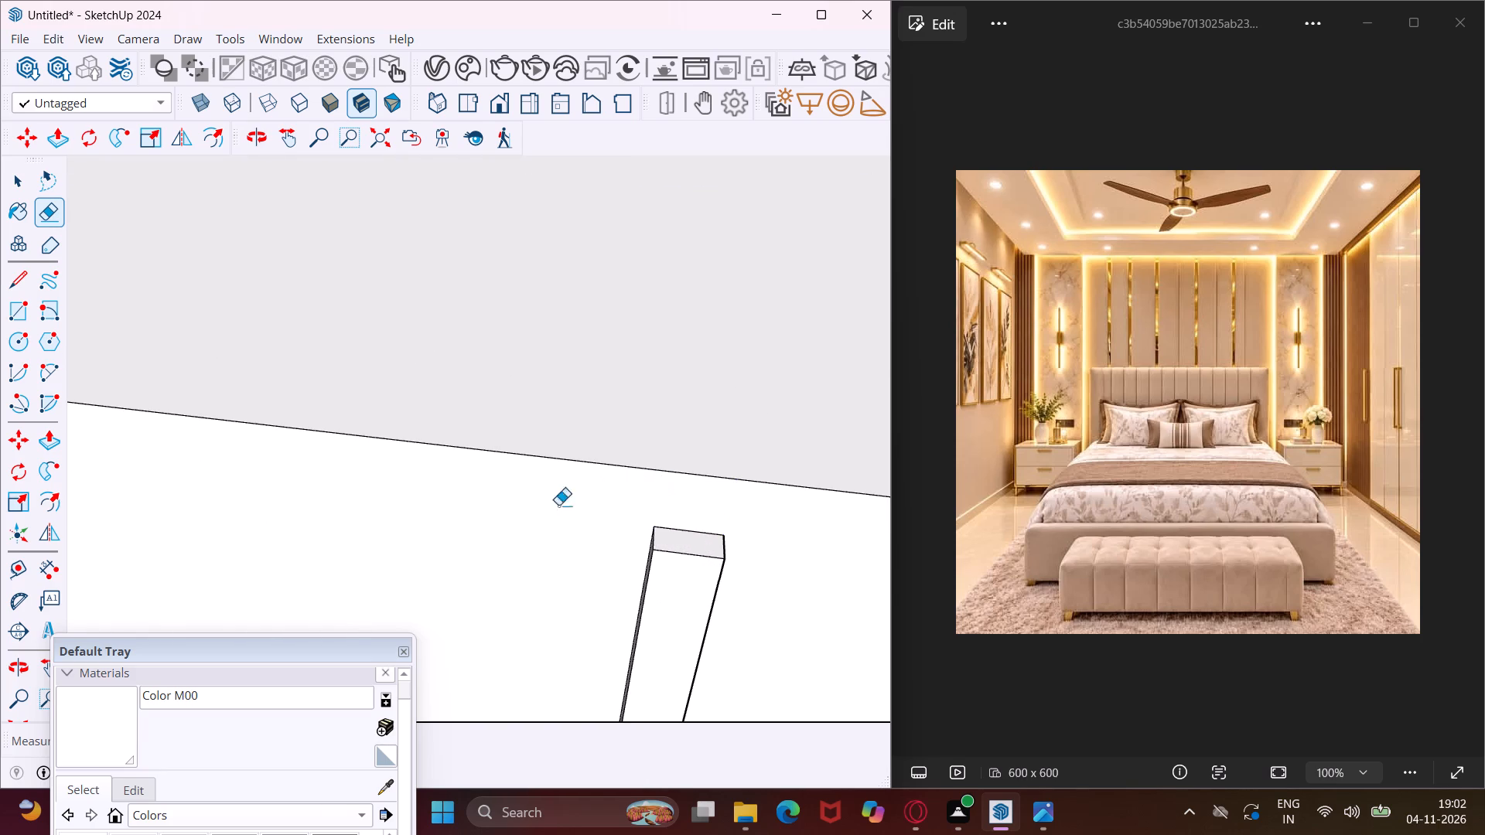
Erase the two short vertical edges above the seventh headboard-wall groove's top end.
scroll(490, 520, "down", 17)
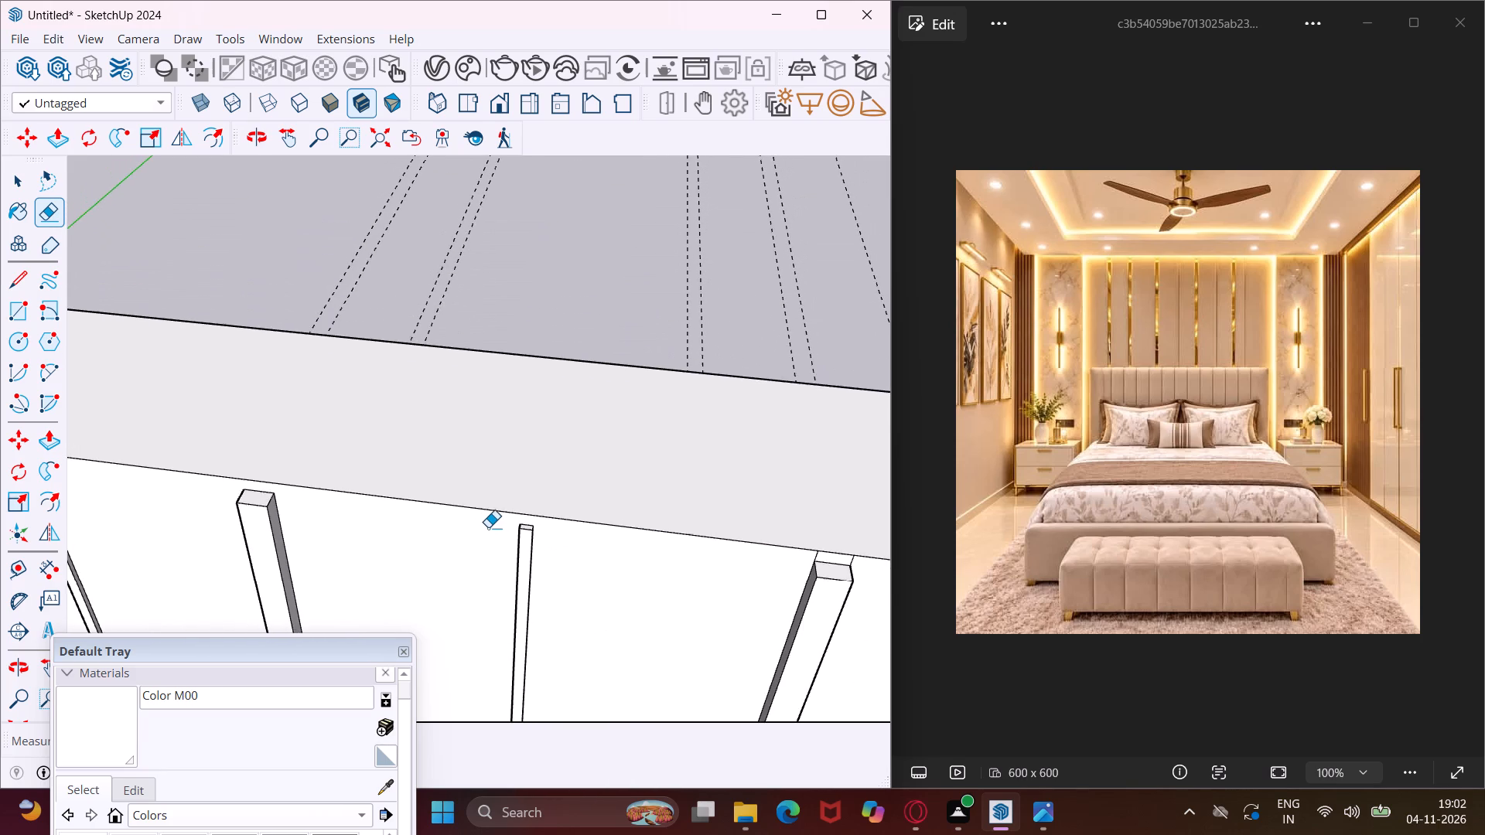
scroll(488, 528, "down", 11)
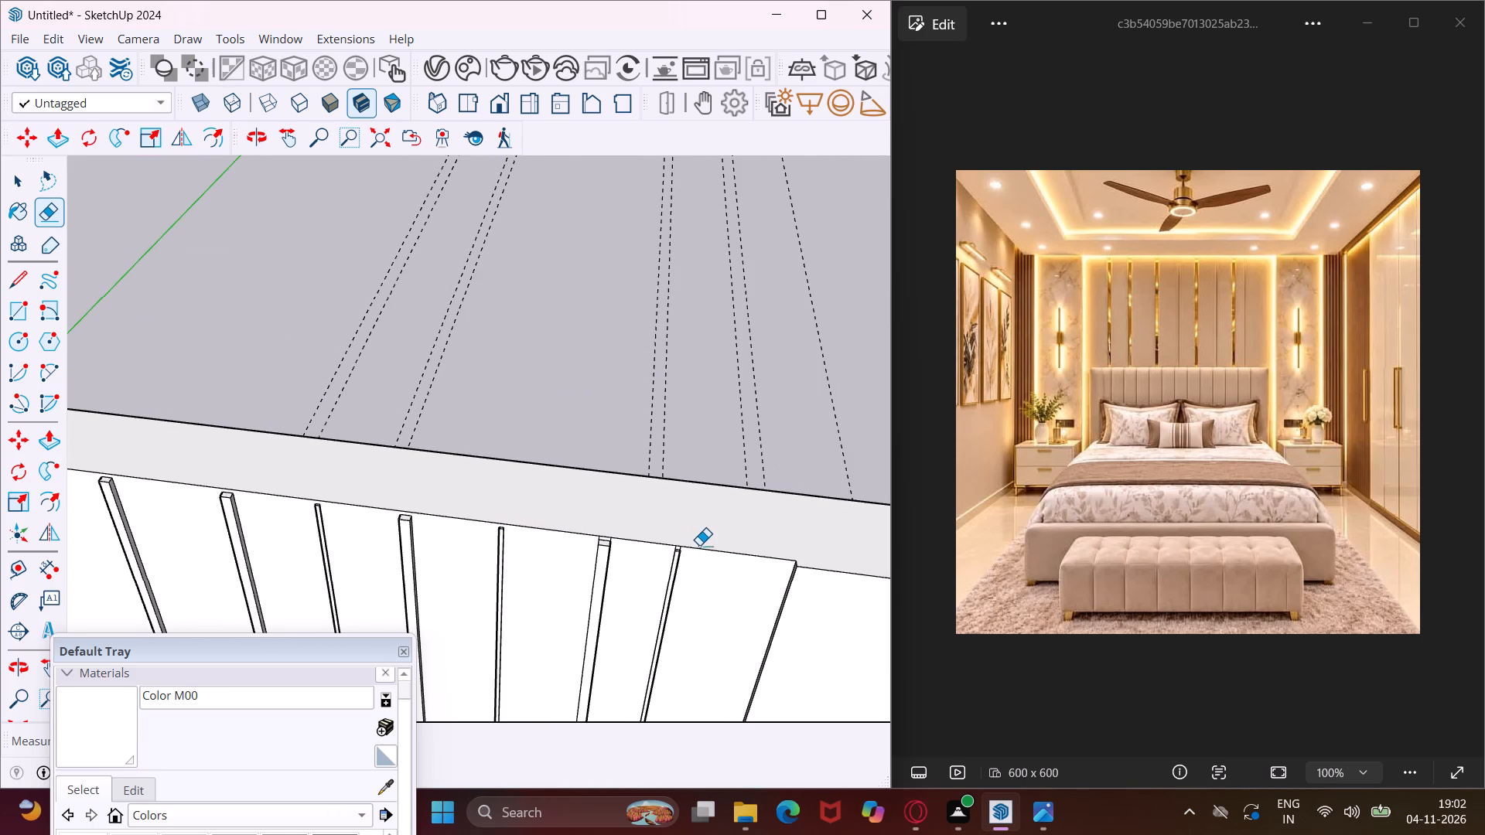
scroll(700, 547, "up", 20)
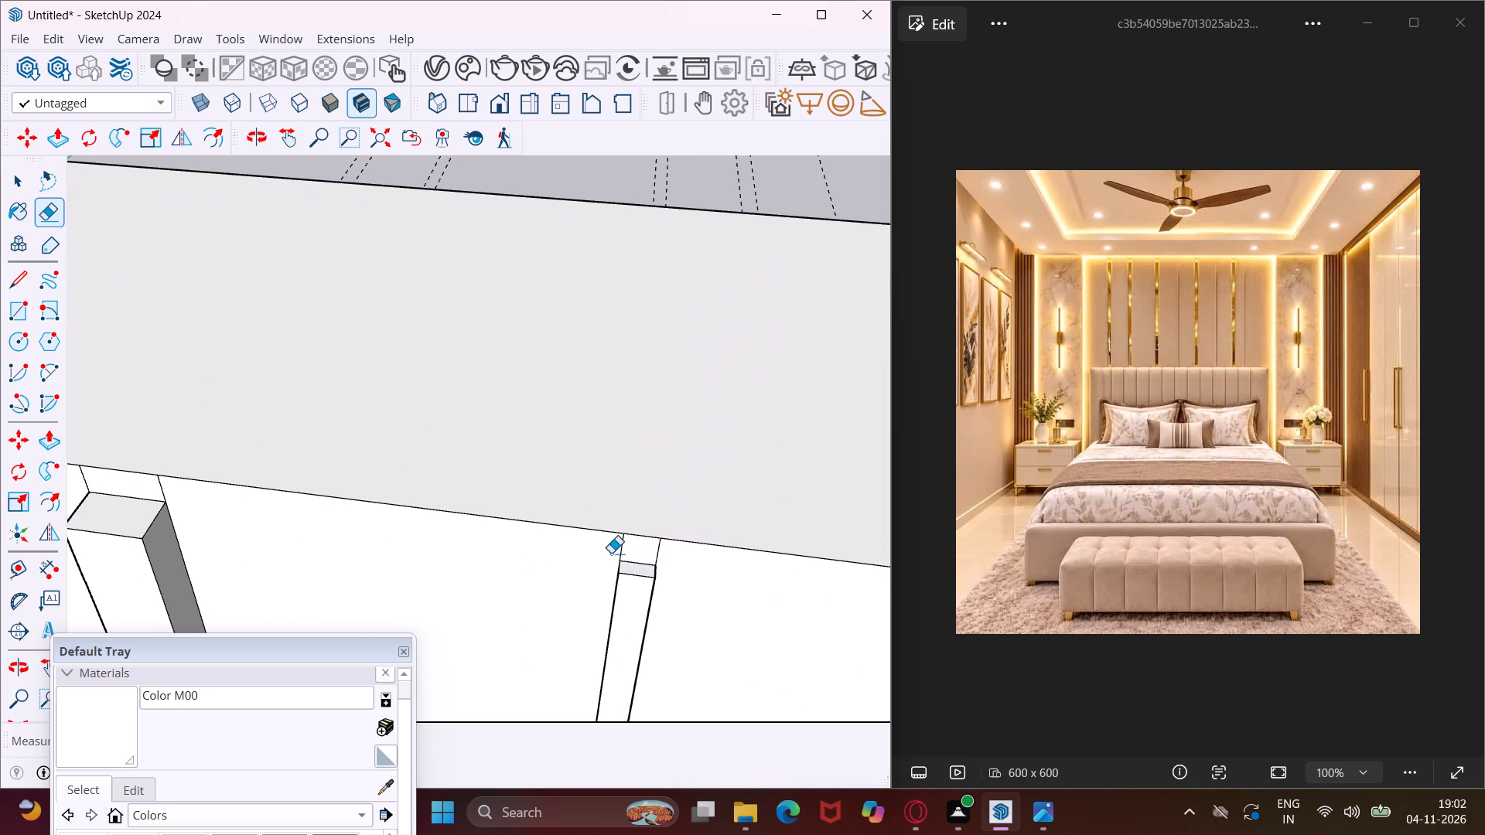
left_click_drag(603, 544, 666, 557)
Erase the two short vertical edges above the sixth headboard-wall groove's top end.
scroll(568, 555, "down", 4)
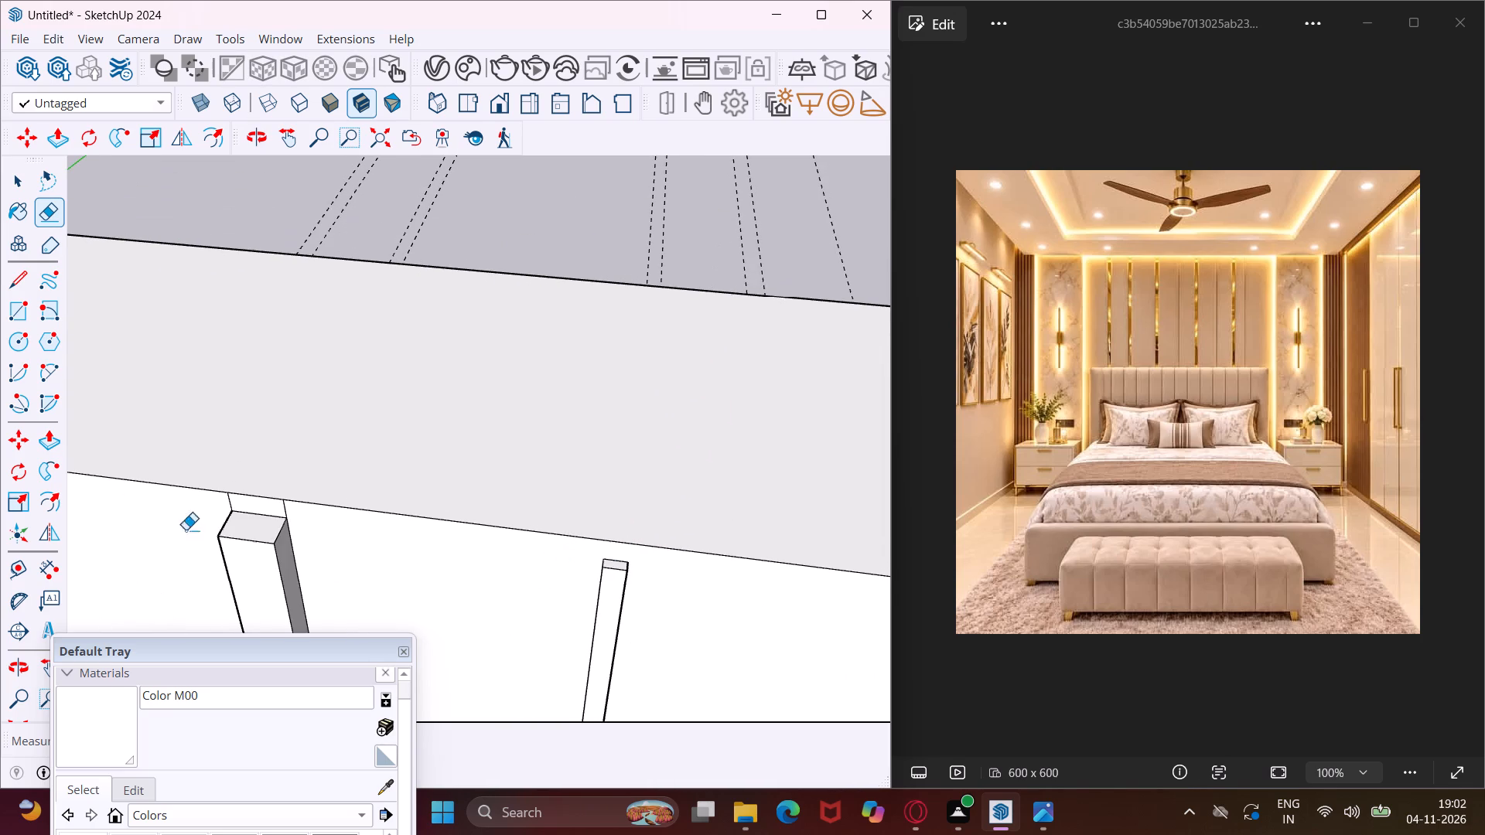
scroll(192, 513, "up", 9)
left_click_drag(267, 483, 280, 486)
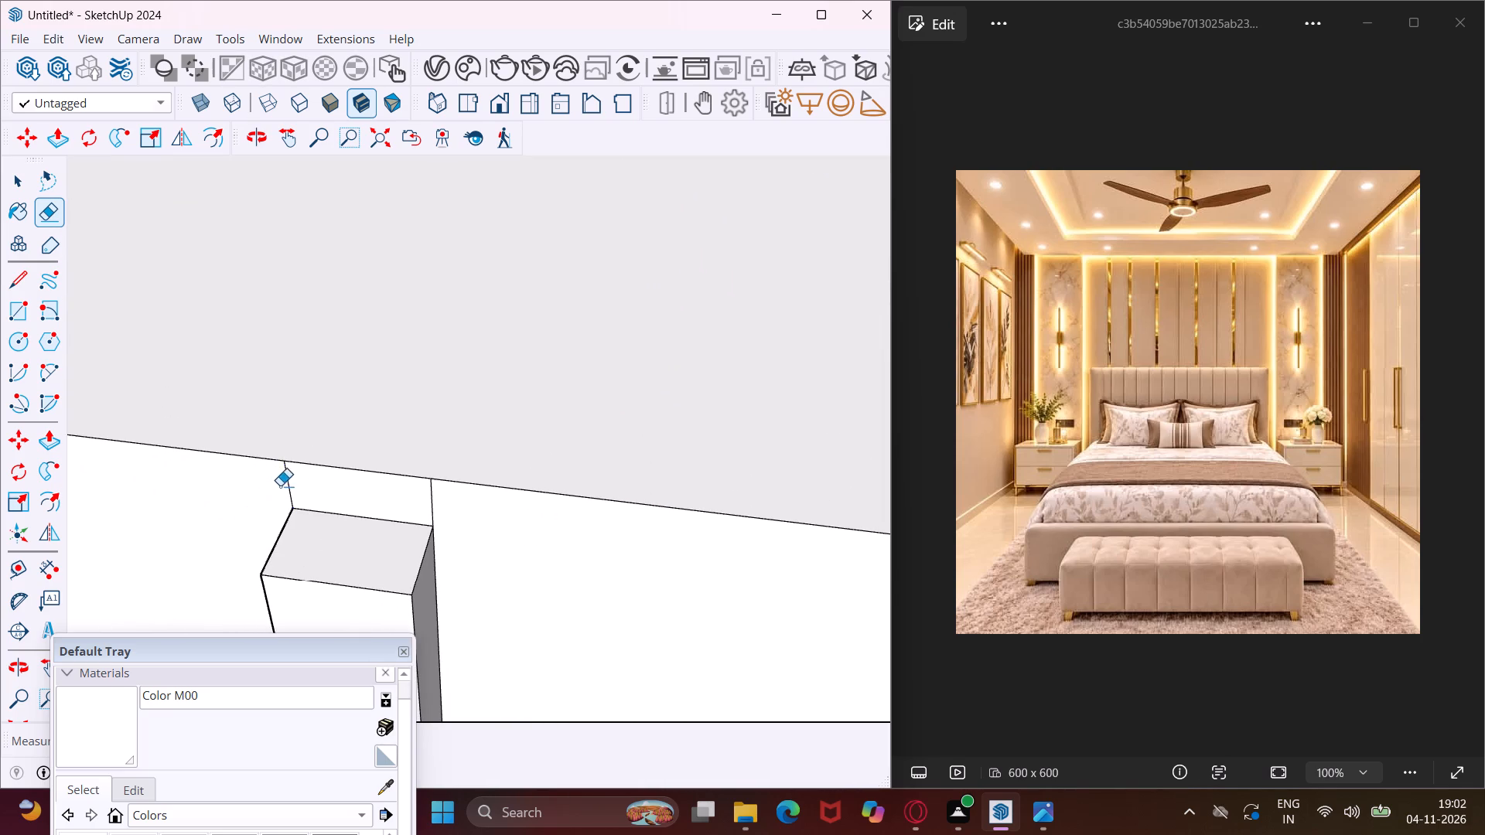
left_click_drag(280, 486, 444, 507)
key("Escape")
key("space")
Draw an upright picture-panel rectangle on the side wall opposite the wardrobe, above and just before the bedside table.
scroll(491, 554, "down", 12)
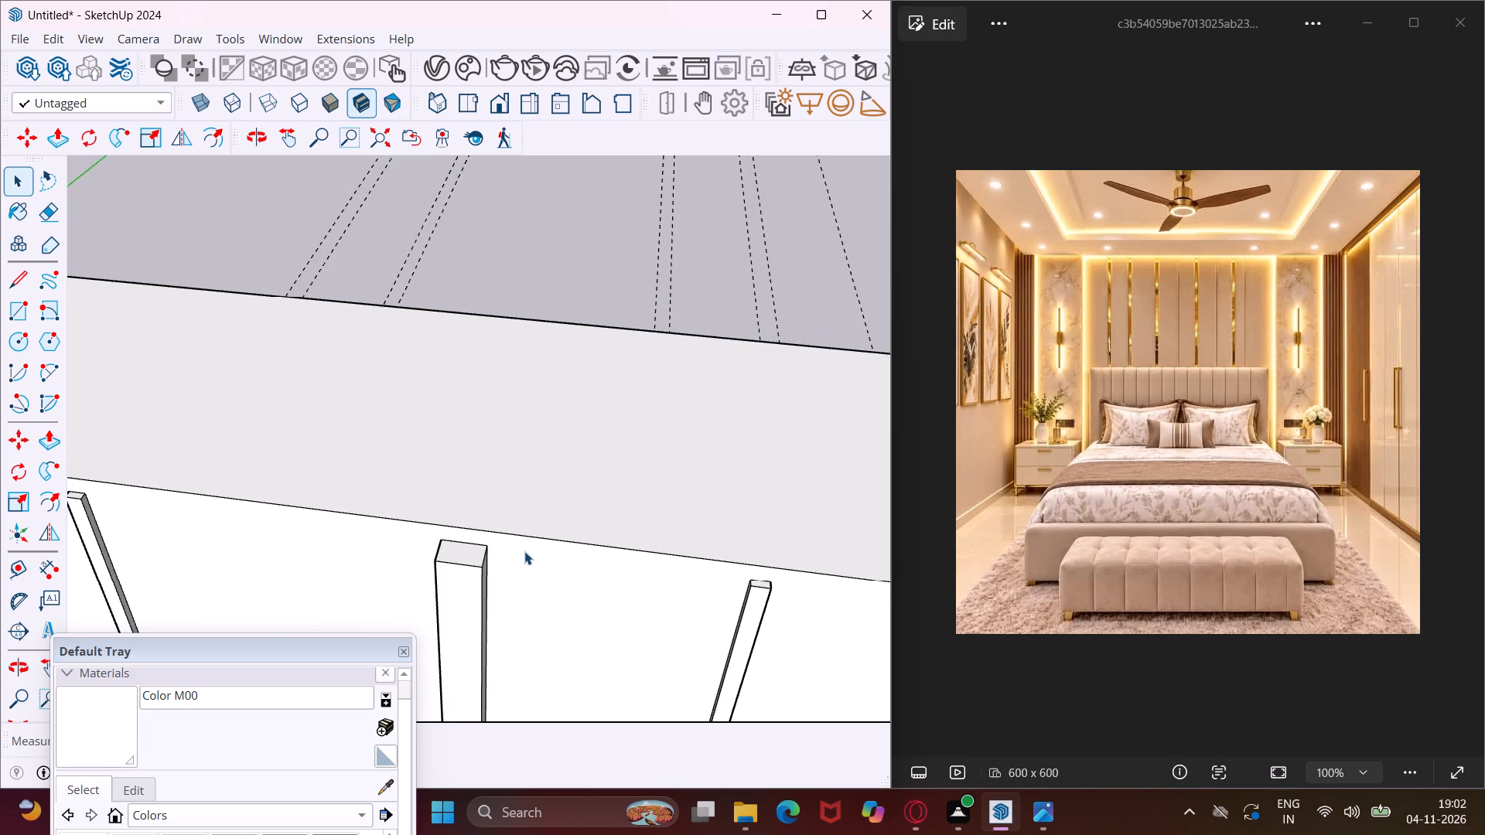
scroll(525, 545, "down", 12)
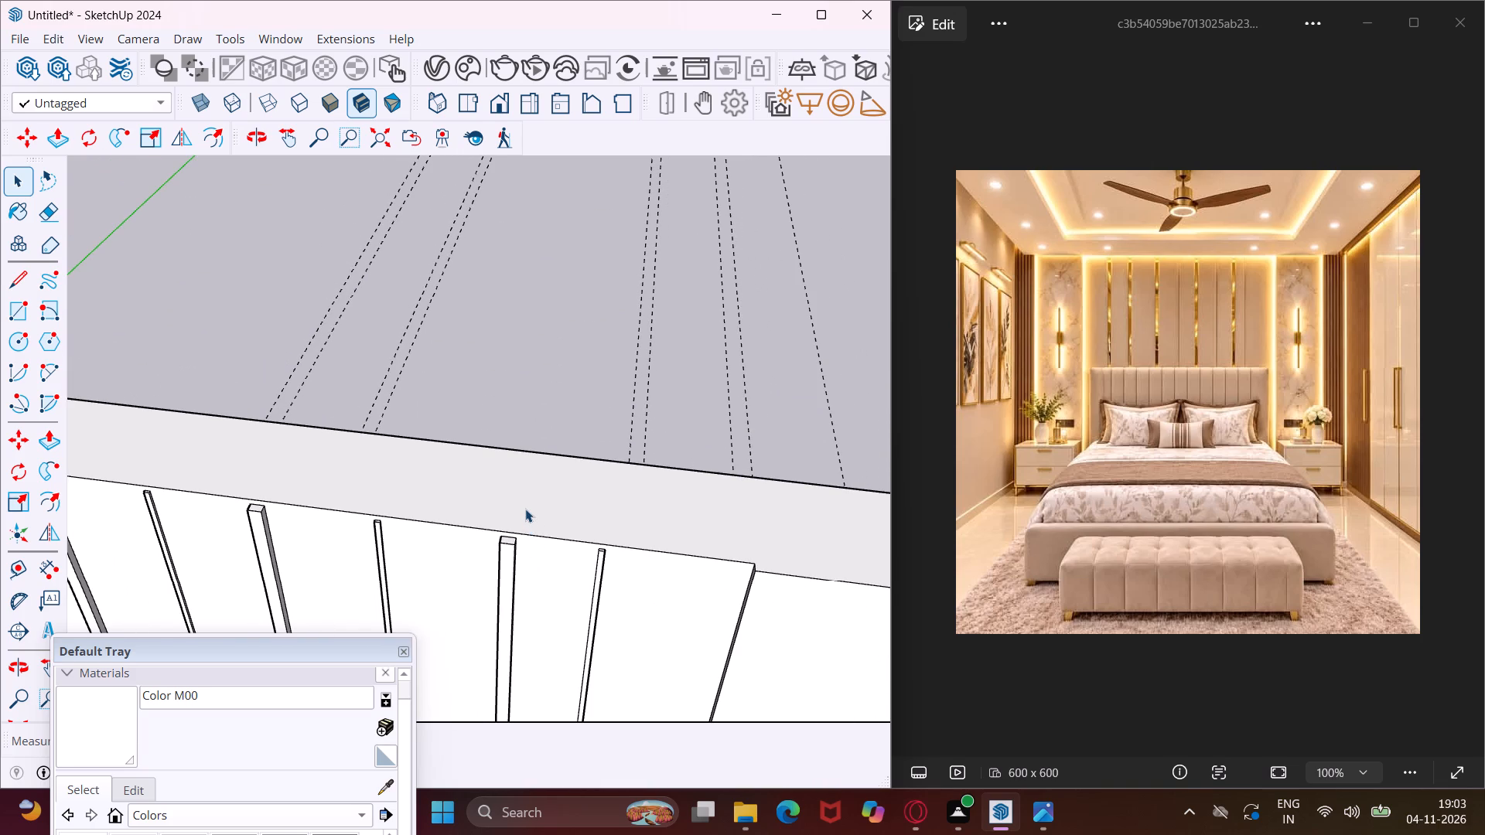
scroll(534, 512, "down", 7)
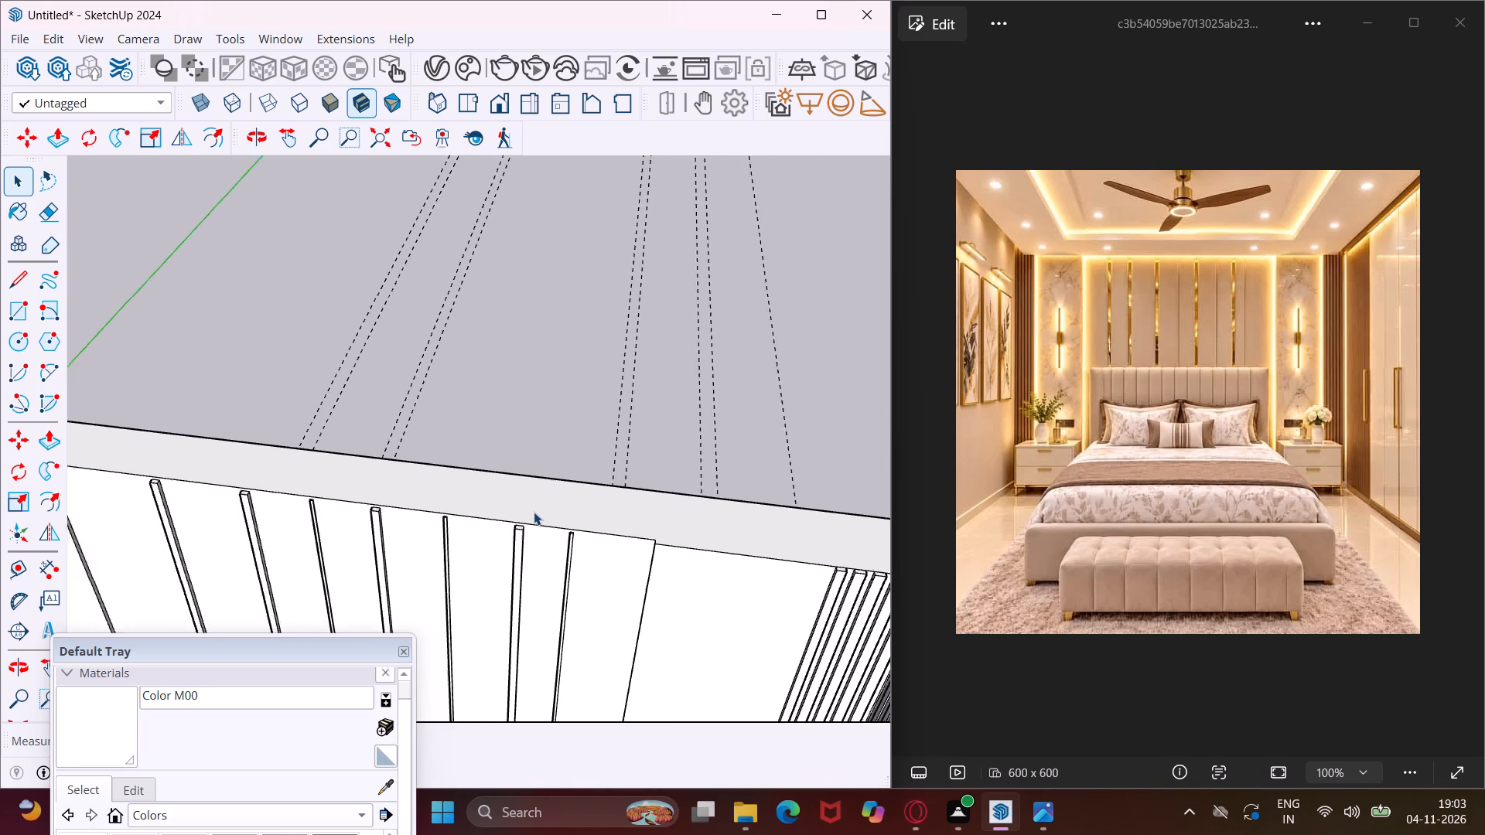
scroll(534, 512, "down", 10)
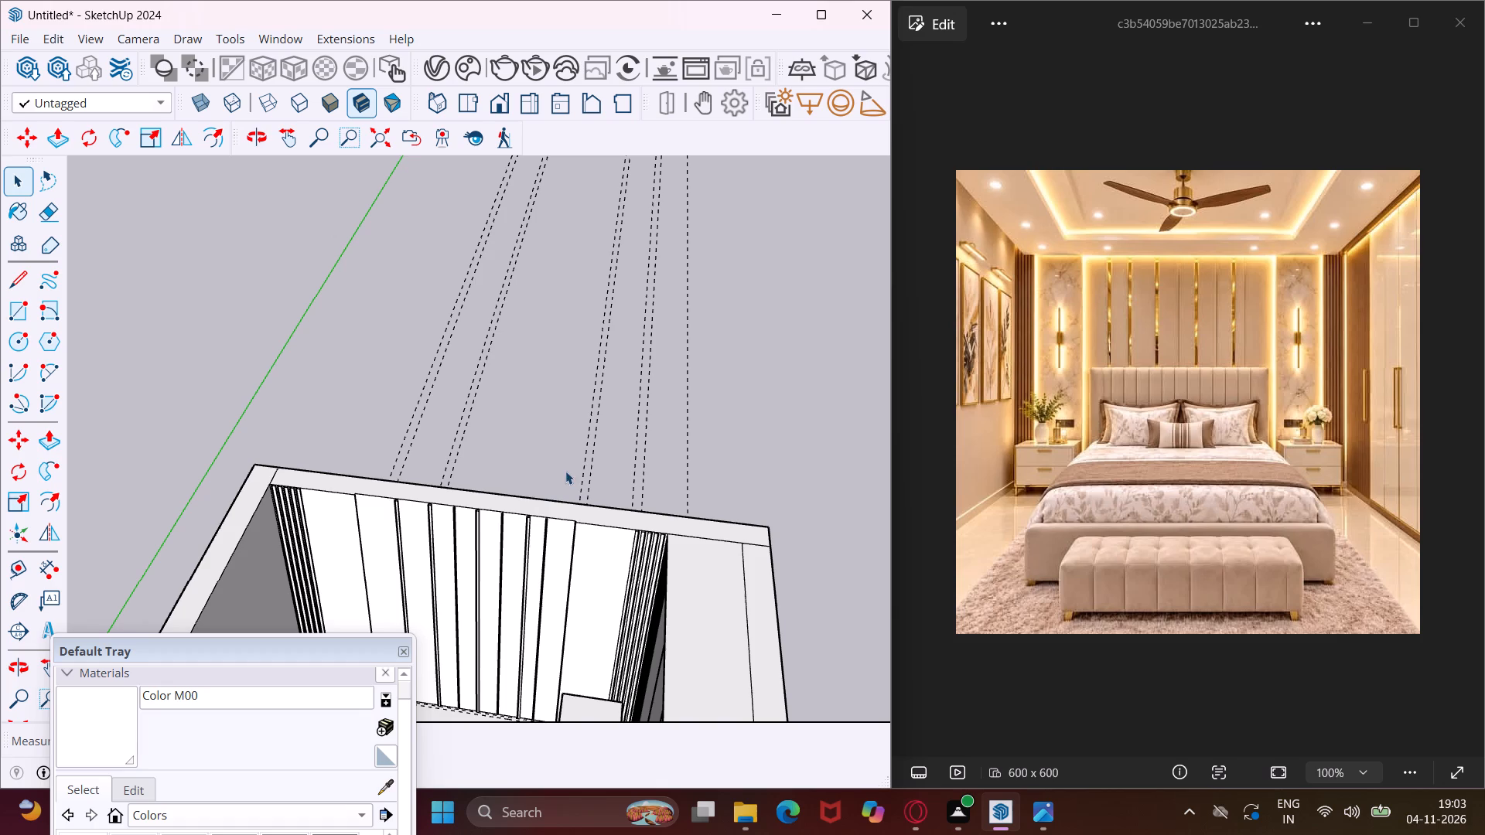
scroll(568, 480, "down", 2)
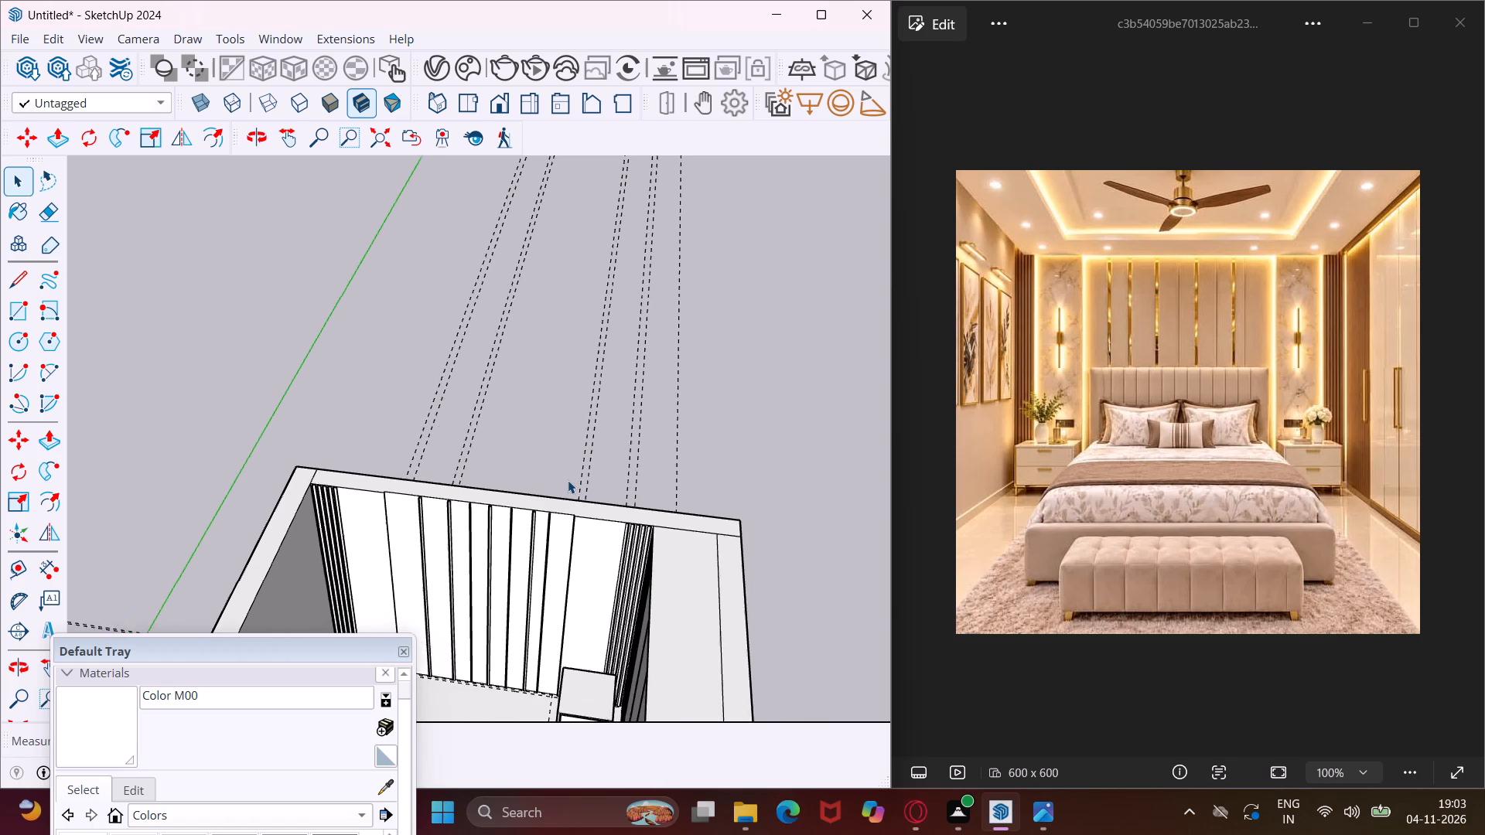
scroll(568, 480, "down", 9)
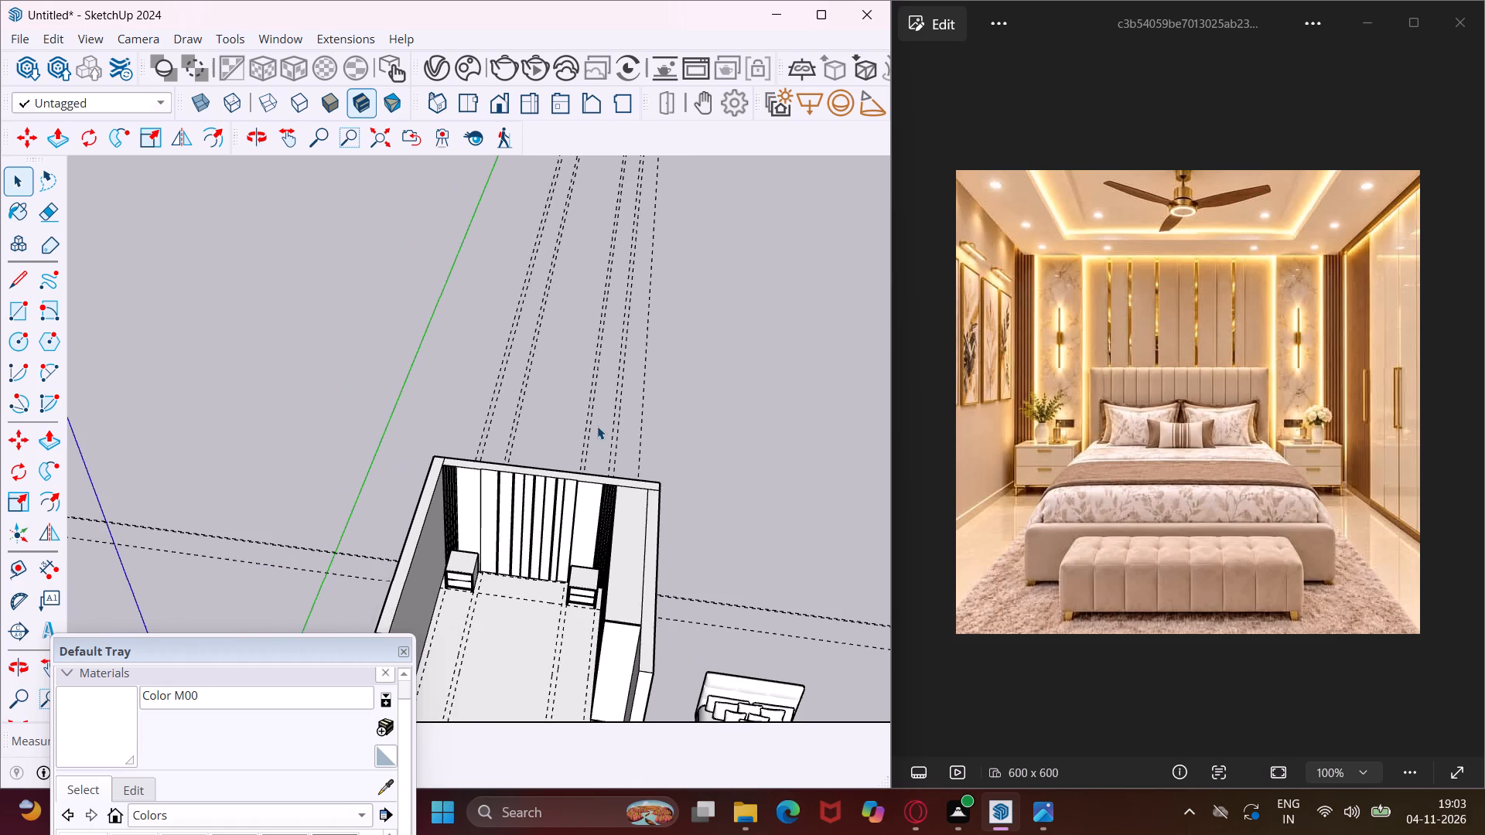
scroll(614, 405, "down", 5)
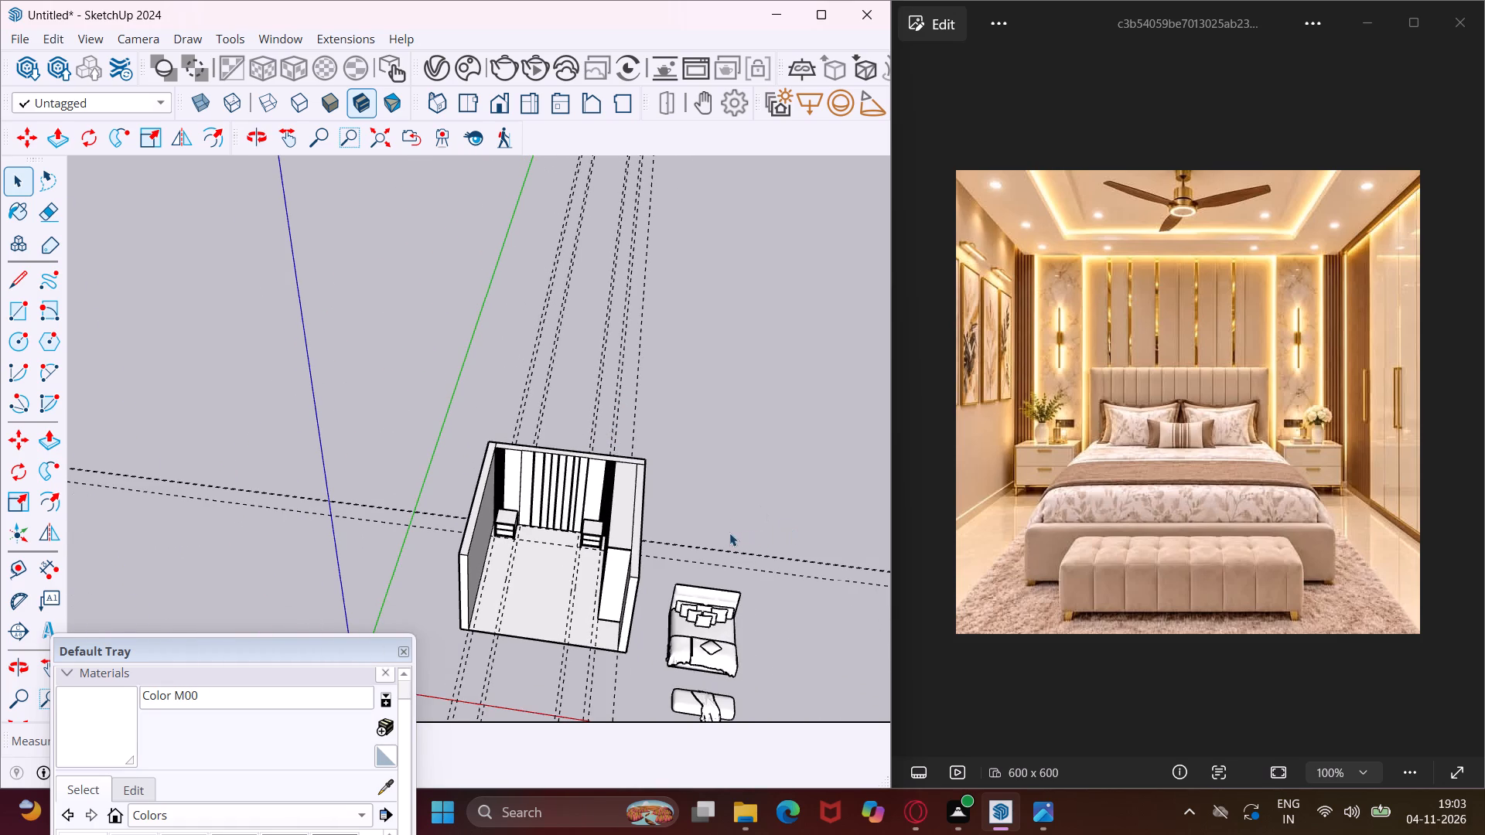
scroll(658, 546, "up", 5)
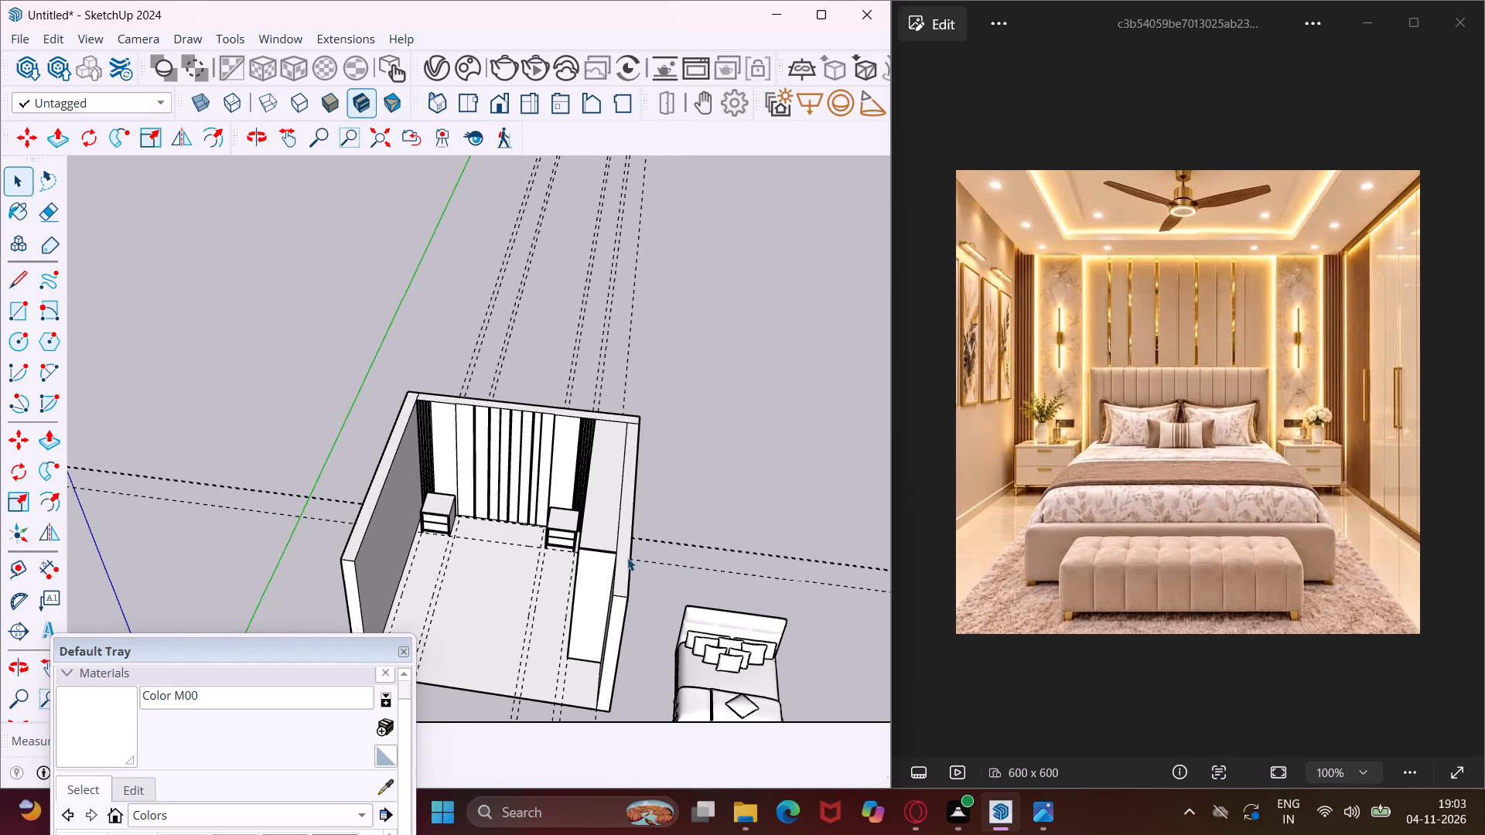
scroll(539, 541, "up", 6)
middle_click_drag(531, 535, 609, 410)
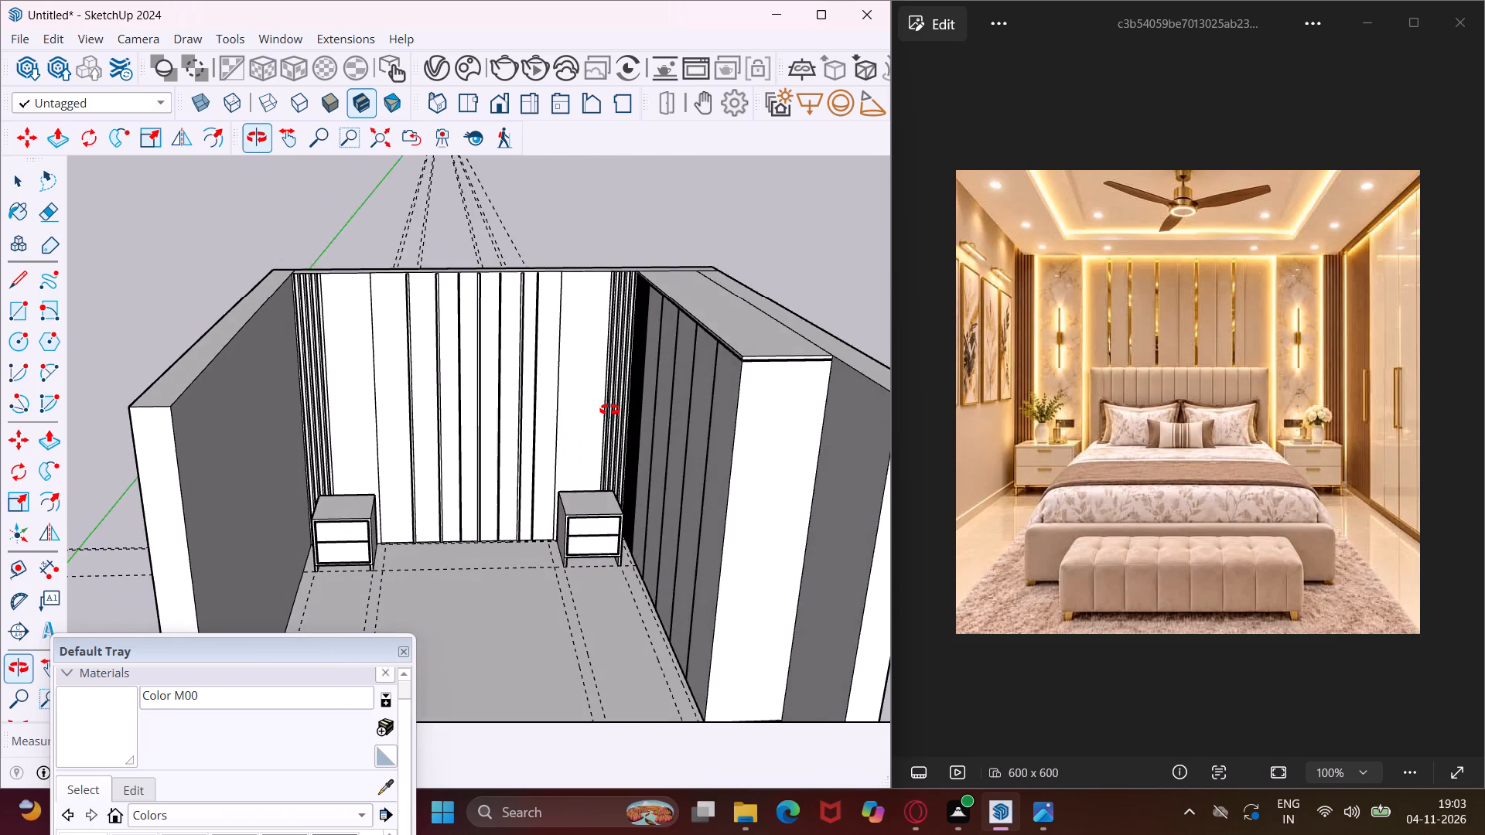
middle_click_drag(609, 410, 607, 396)
scroll(607, 396, "down", 5)
middle_click_drag(594, 431, 565, 445)
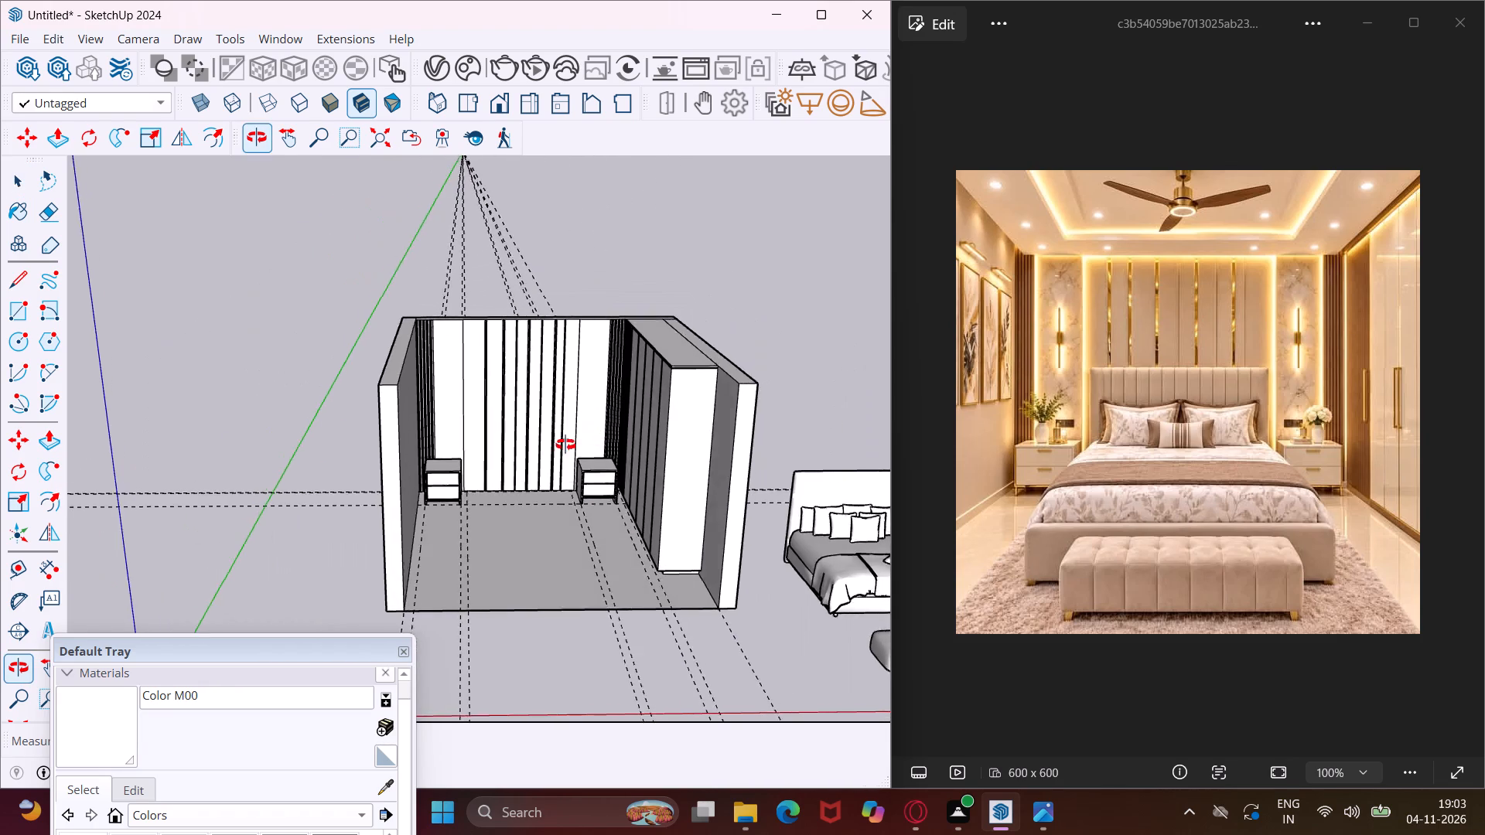
middle_click_drag(565, 445, 73, 561)
scroll(331, 367, "up", 5)
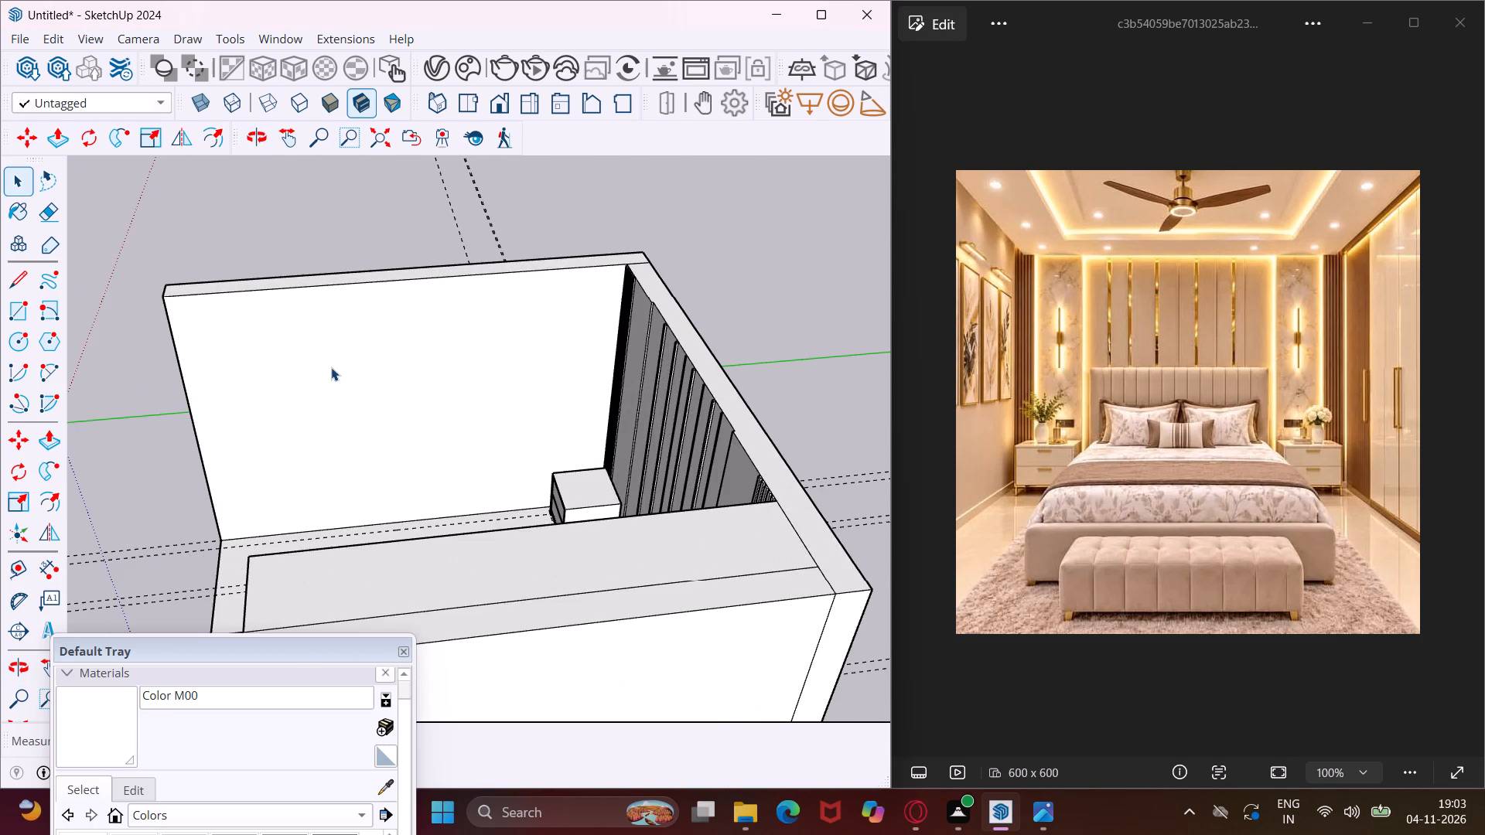
middle_click_drag(331, 367, 329, 406)
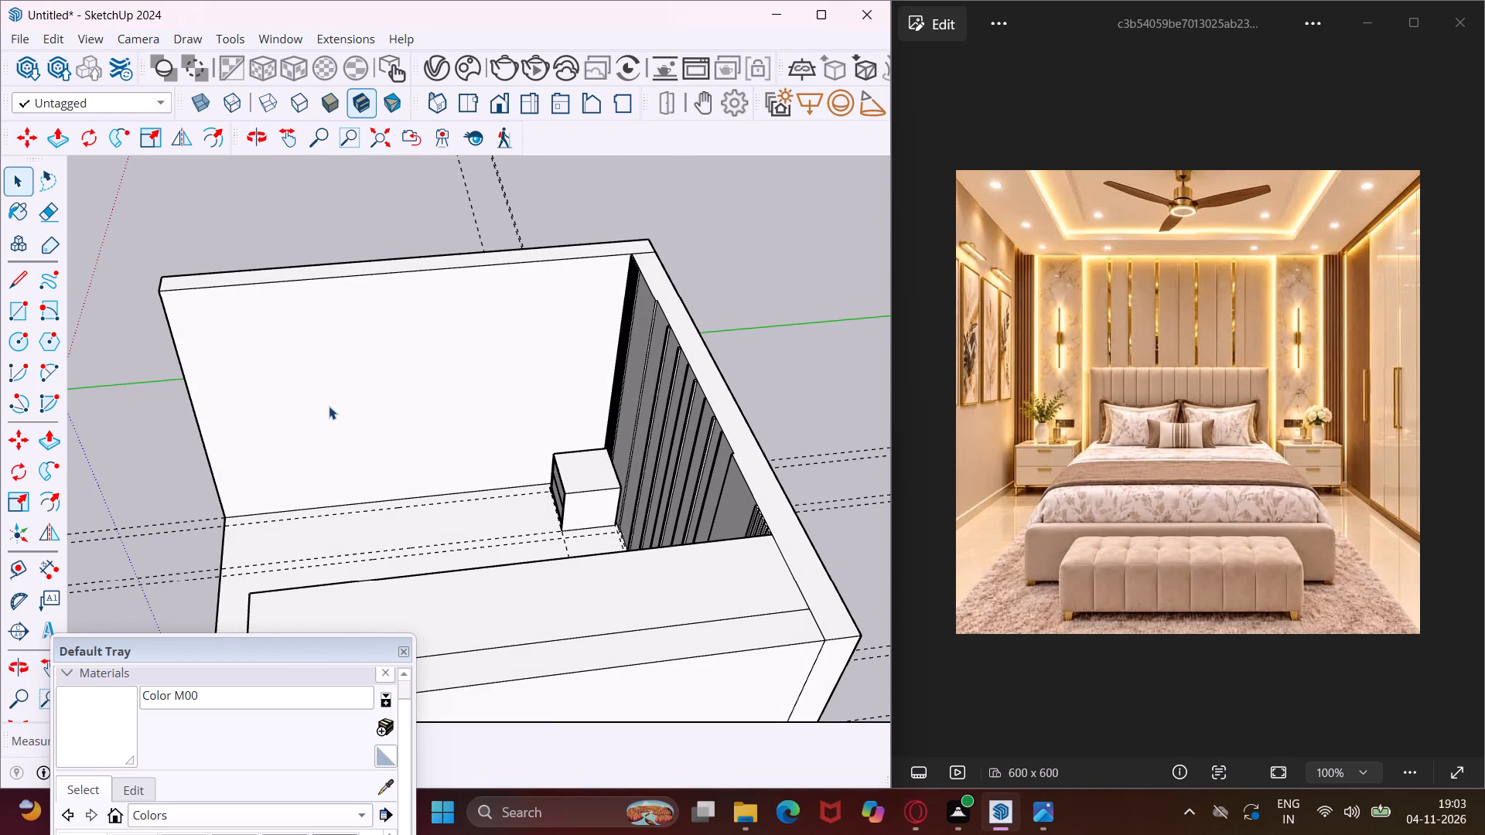
left_click(5, 318)
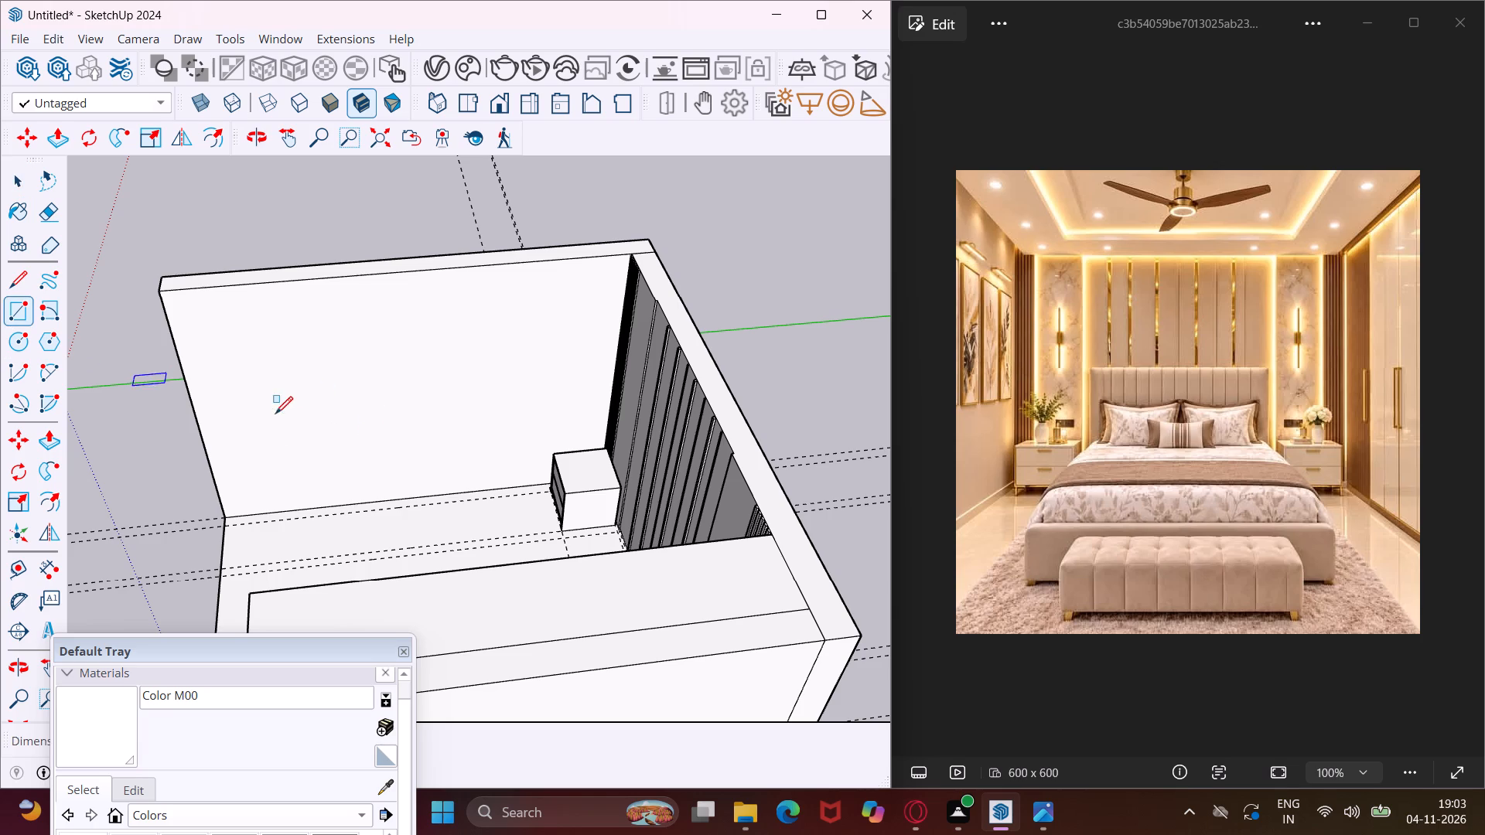
scroll(428, 465, "up", 3)
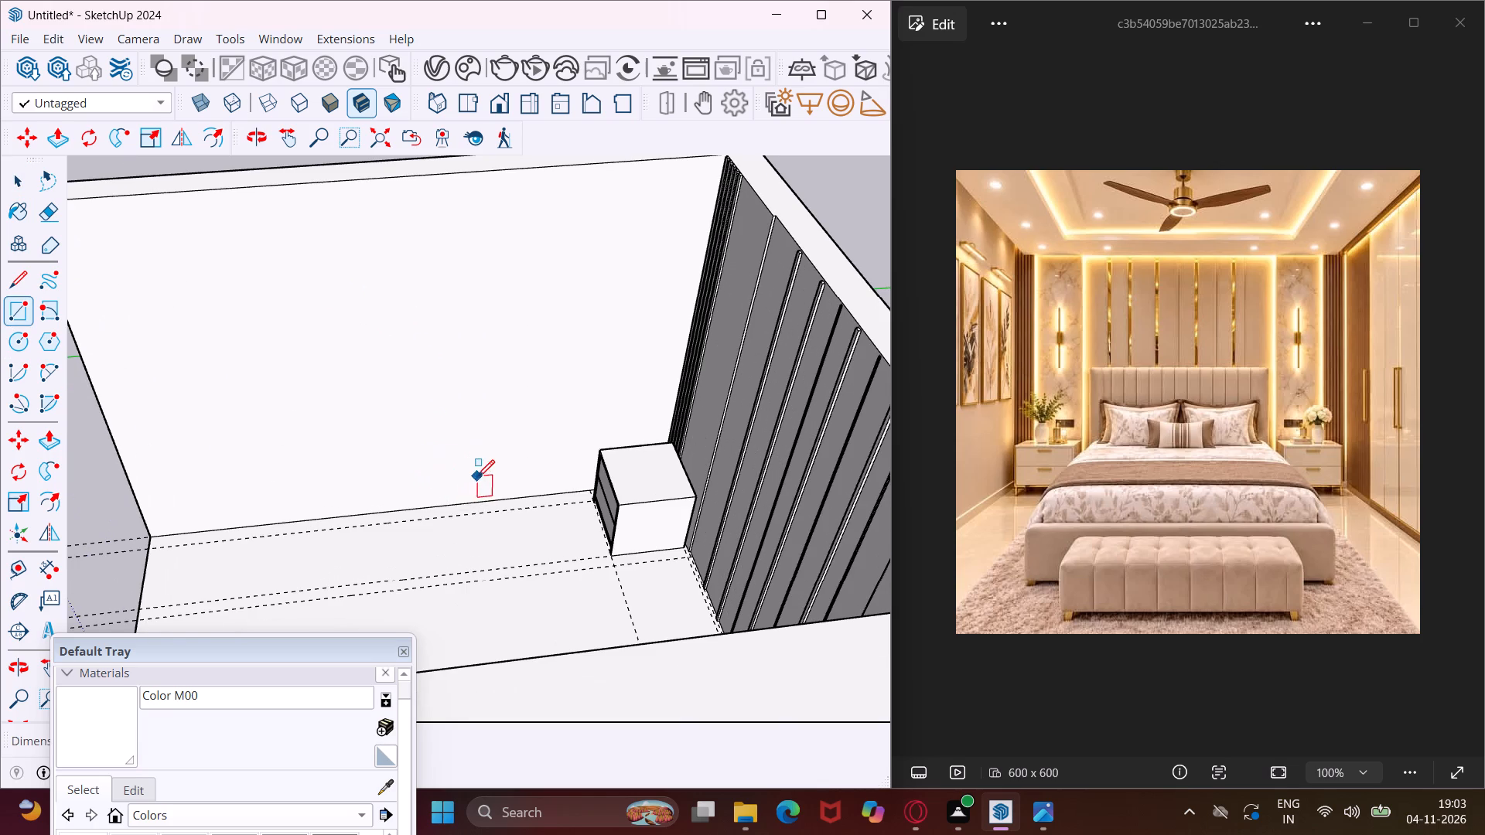
scroll(502, 303, "down", 2)
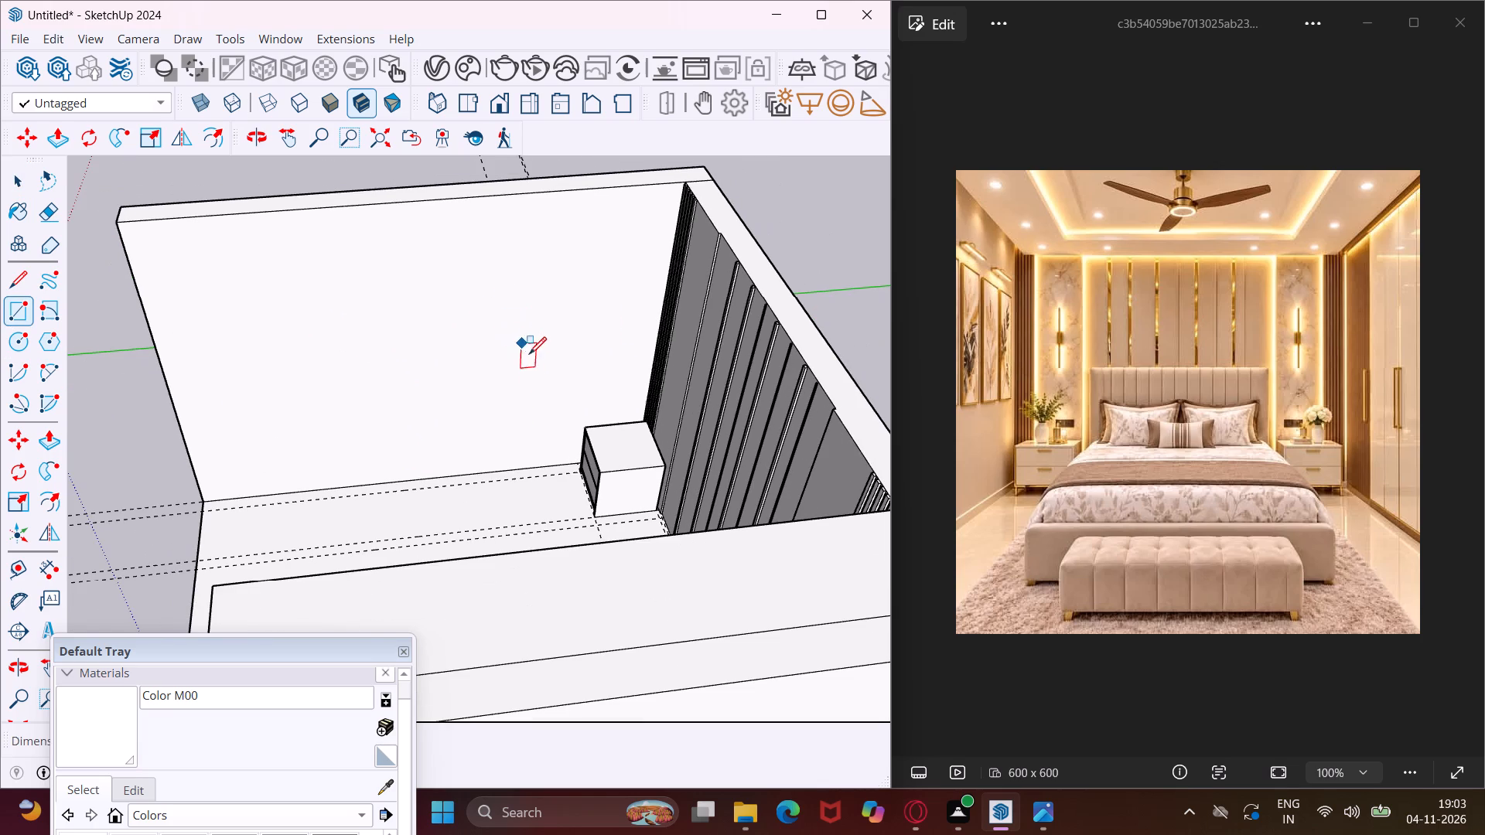
left_click(539, 388)
left_click(469, 284)
key("Escape")
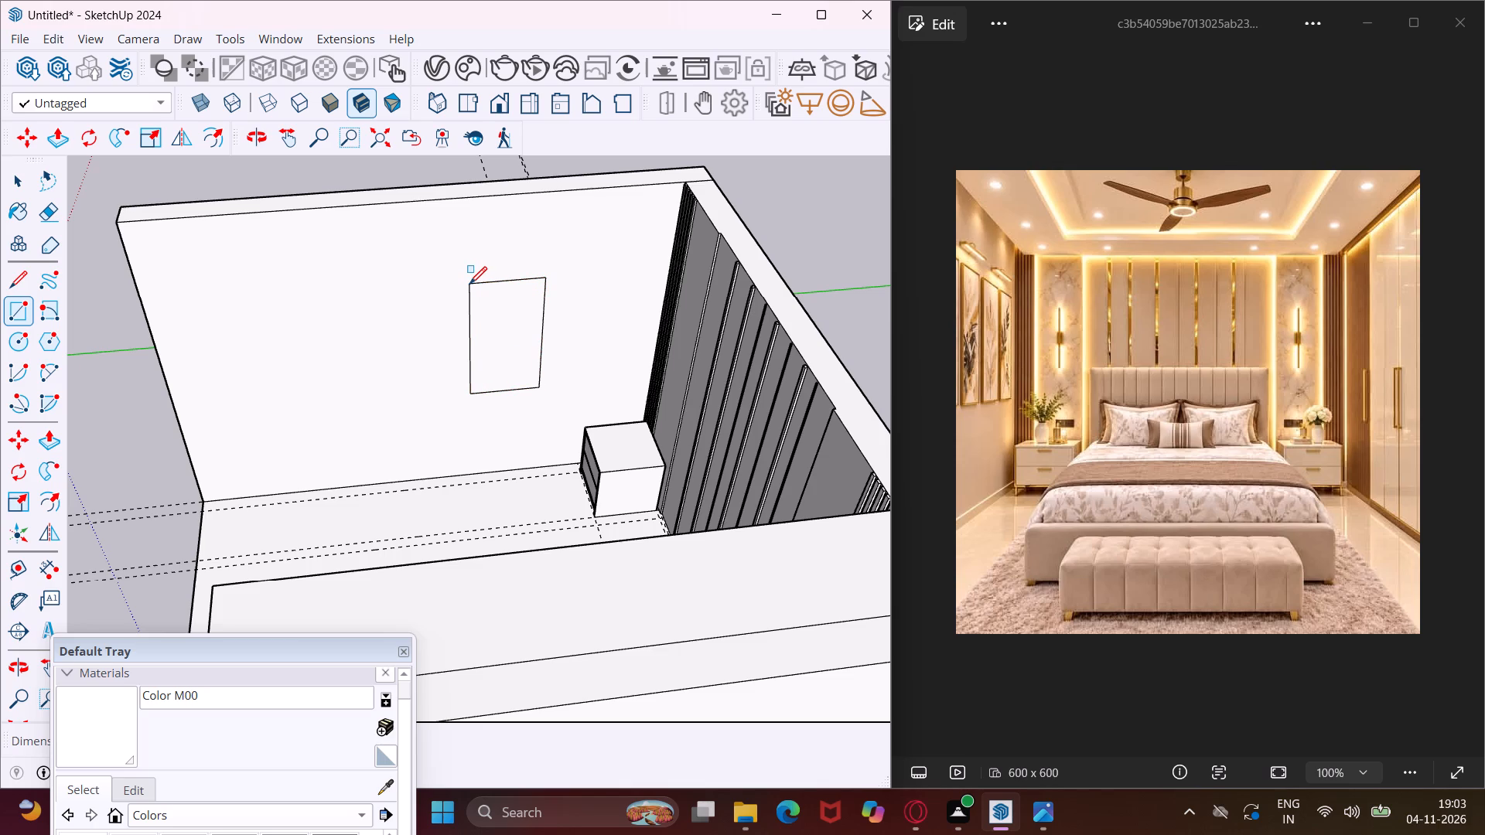
Copy the picture rectangle along the side wall, away from the headboard wall, leaving a narrow gap.
key("space")
left_click(497, 318)
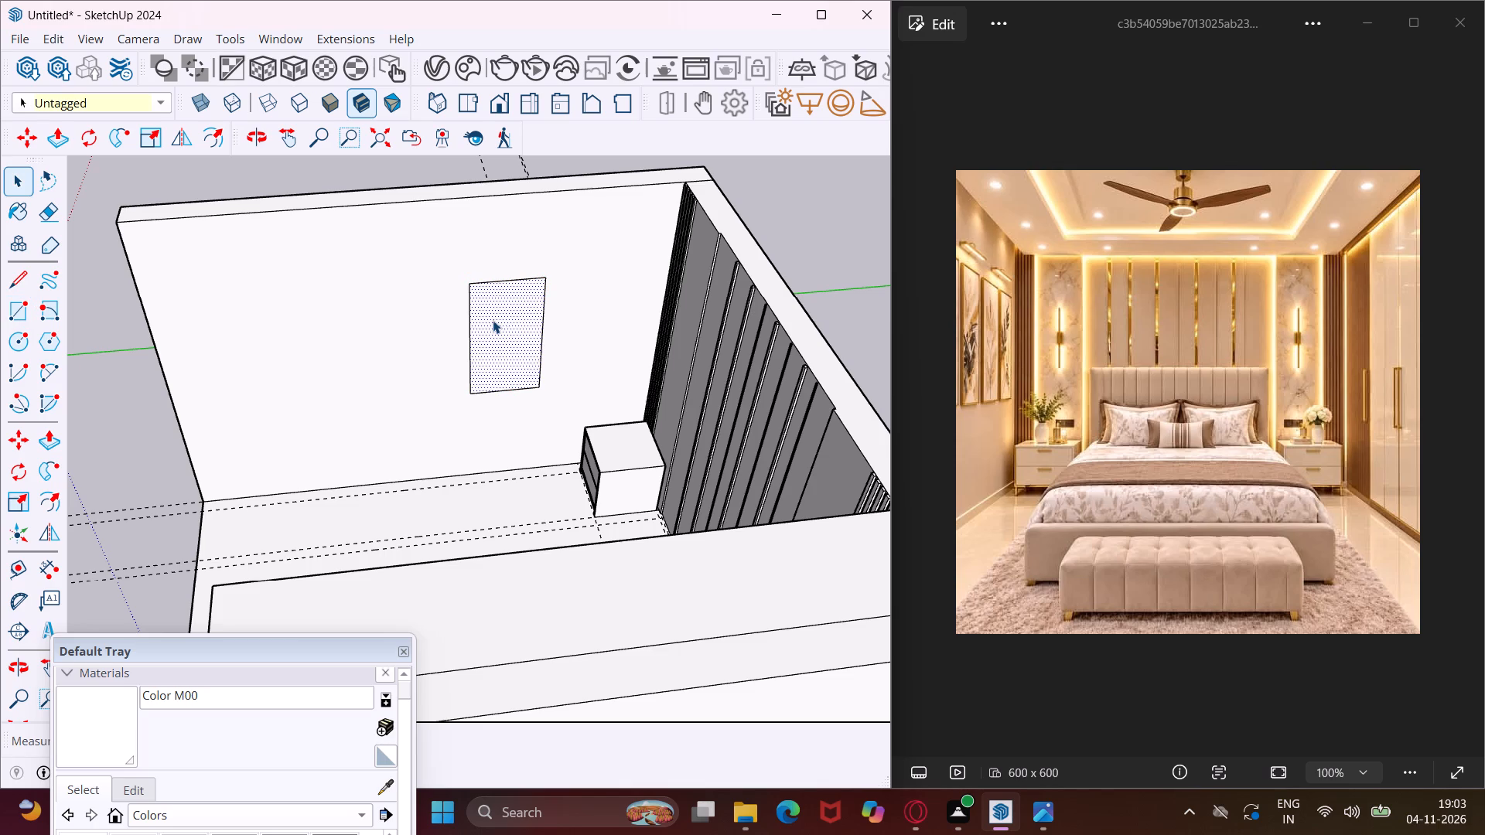
key("m")
left_click(493, 320)
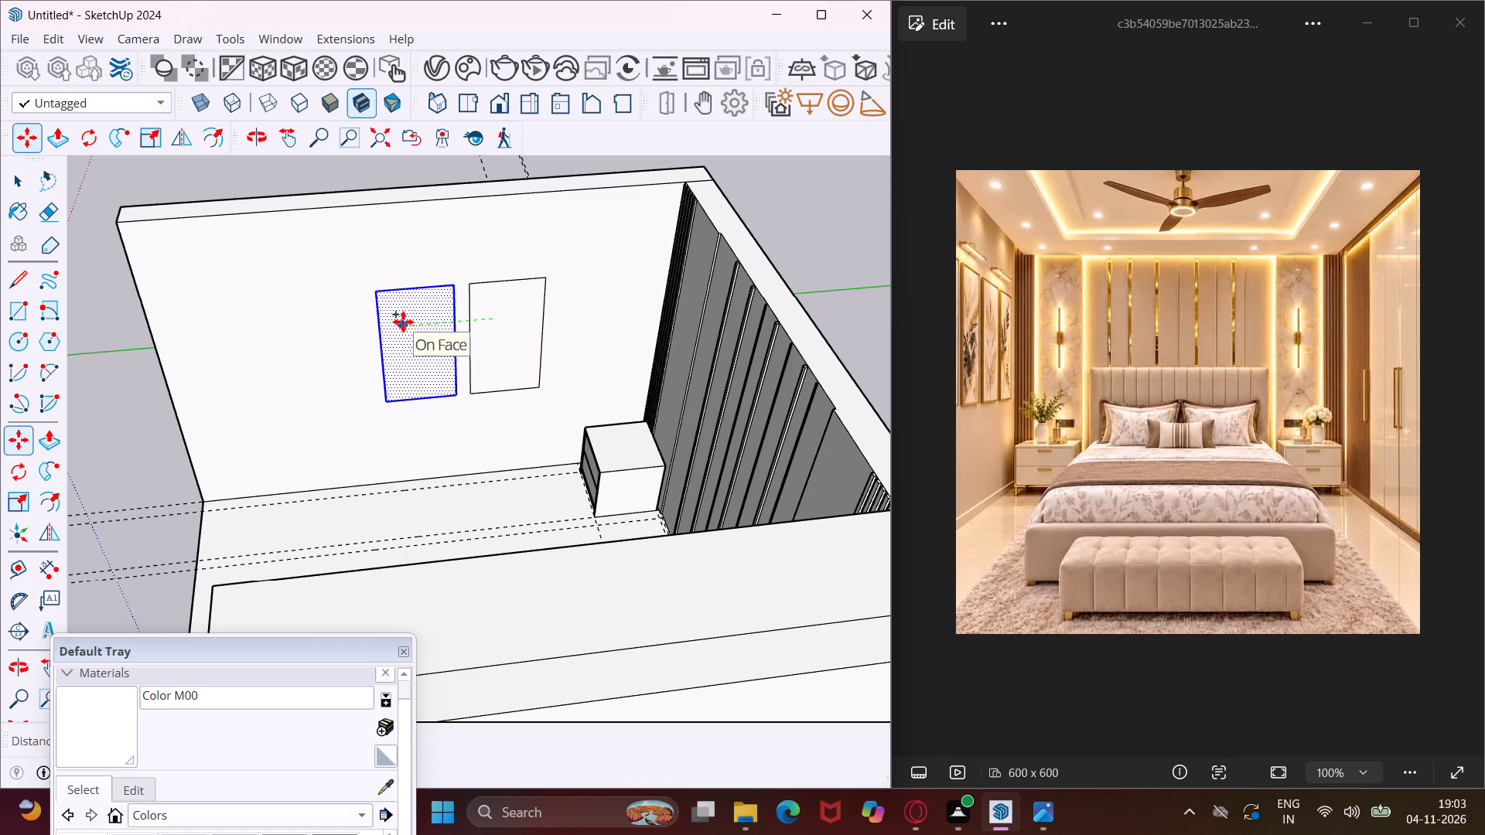
left_click(403, 322)
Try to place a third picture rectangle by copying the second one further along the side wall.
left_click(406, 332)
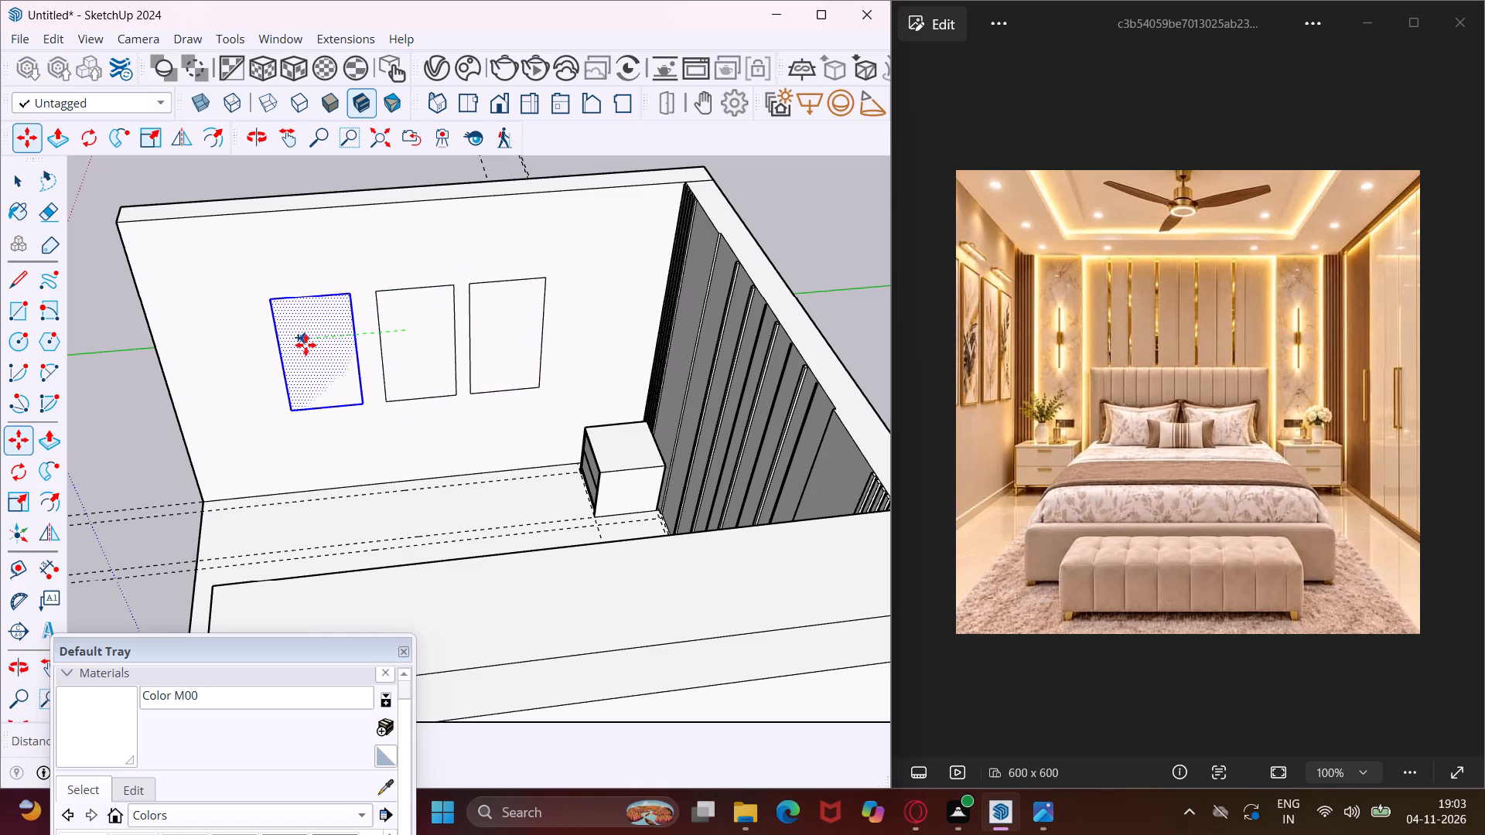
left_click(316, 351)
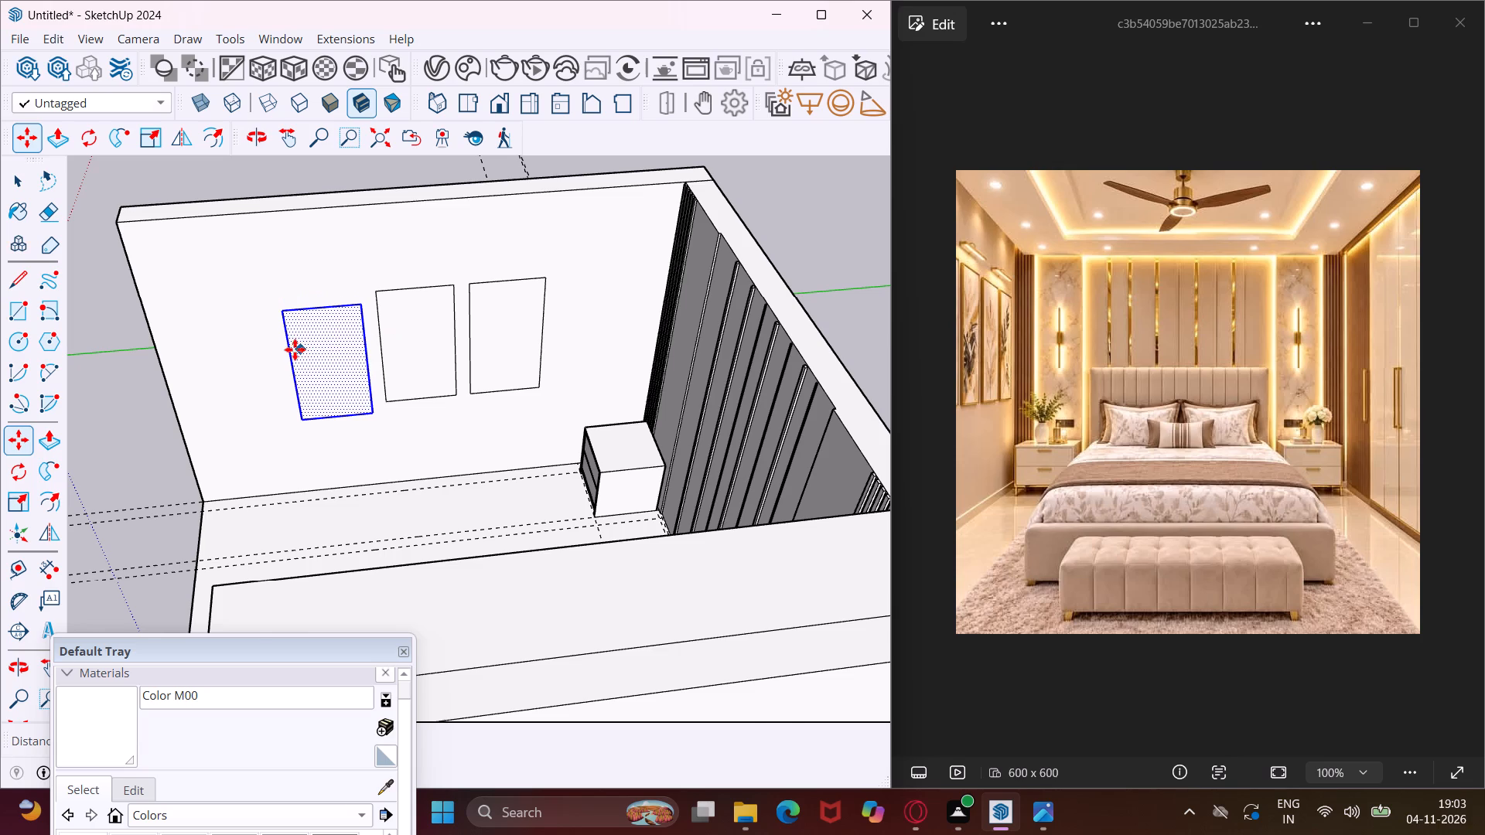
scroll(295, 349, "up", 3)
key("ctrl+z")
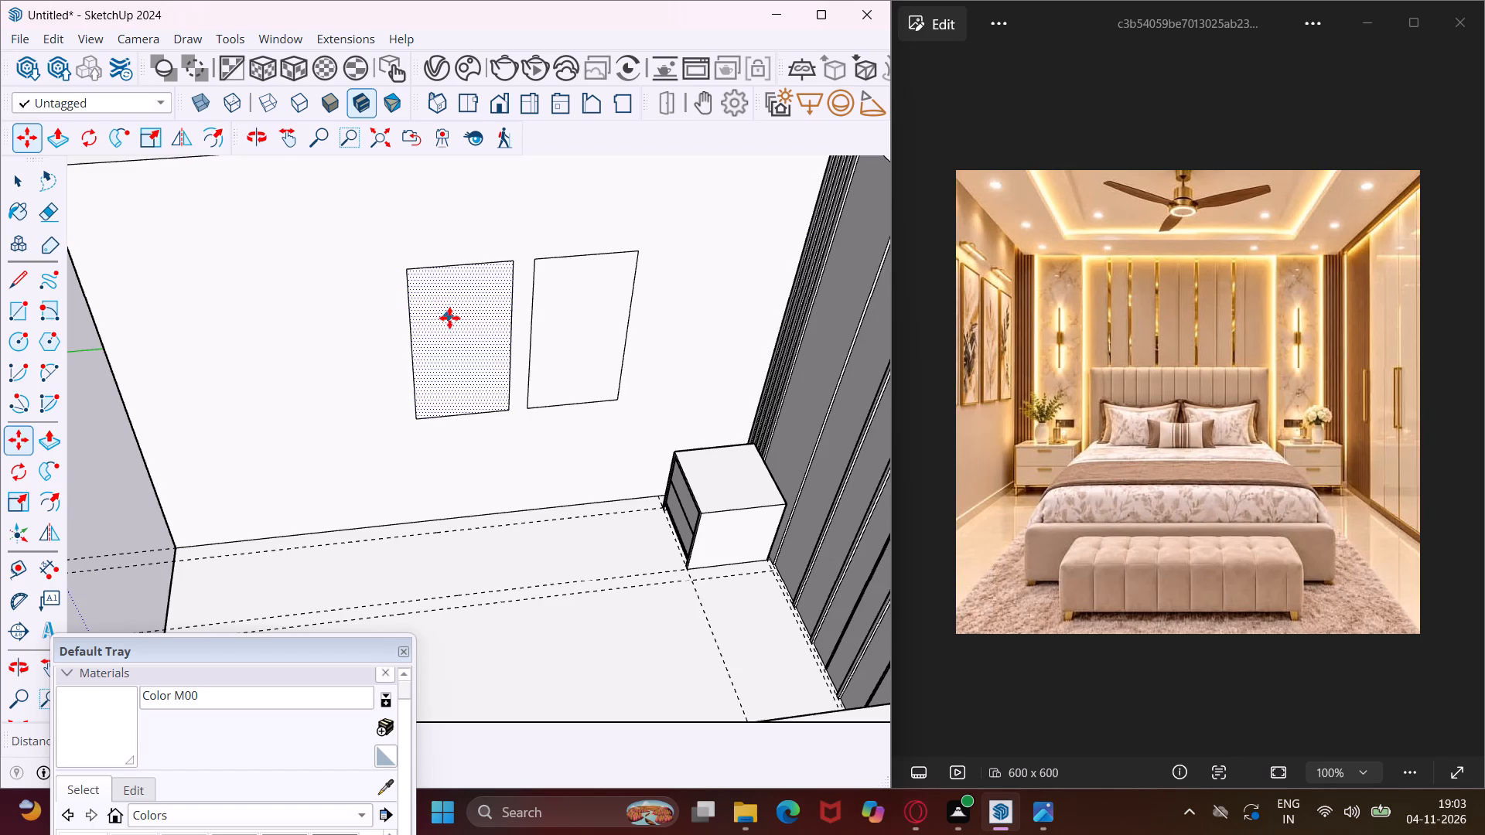
Copy the second picture rectangle further along the side wall, level with the others and with a narrow gap.
key("Escape")
key("space")
left_click(449, 318)
key("m")
left_click(449, 318)
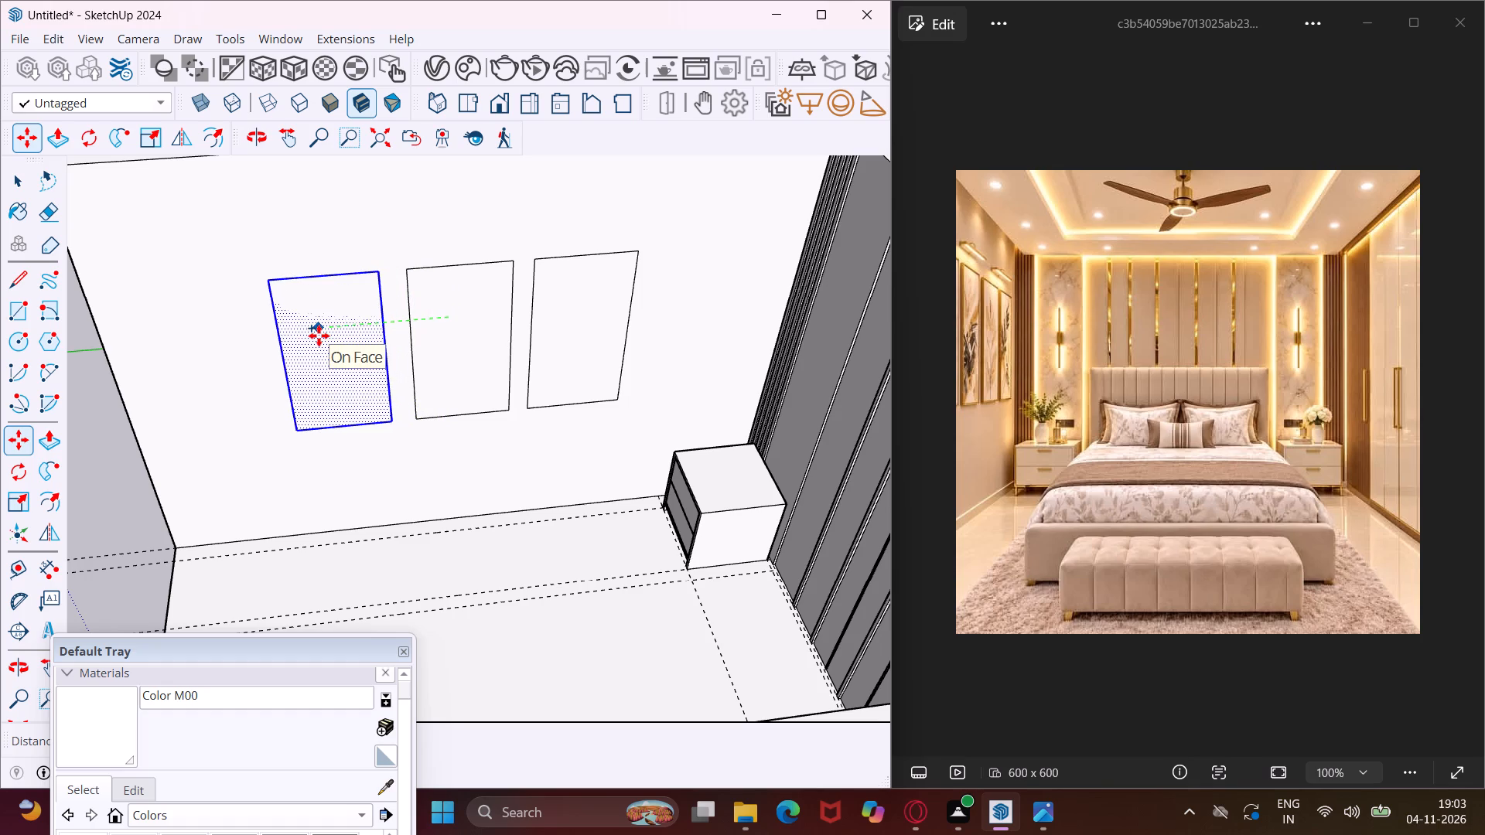
left_click(326, 337)
key("Escape")
key("space")
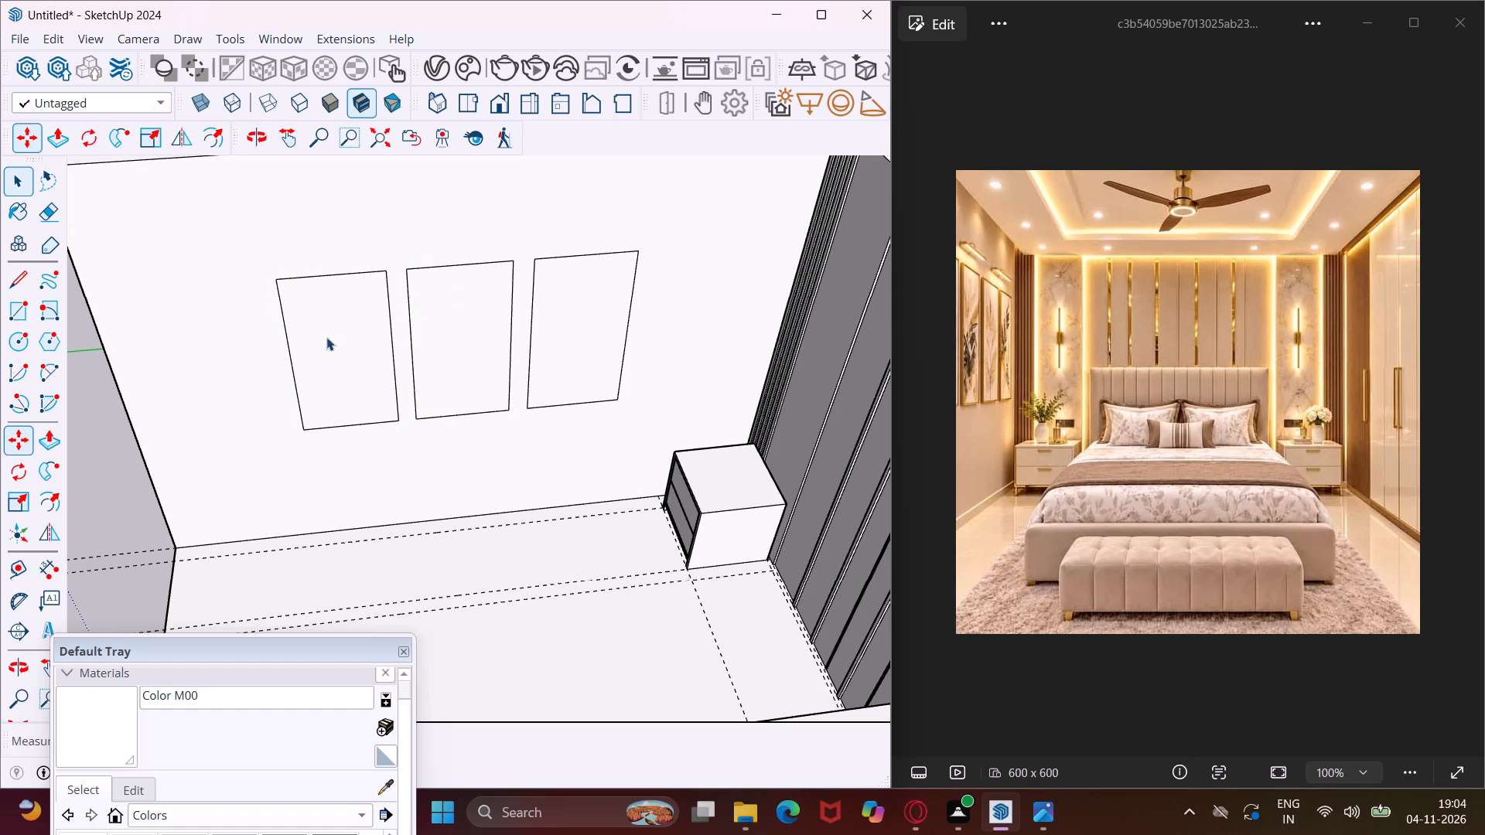
Push/Pull the middle picture rectangle slightly out from the side wall to form a thin panel.
scroll(473, 281, "up", 7)
left_click(473, 281)
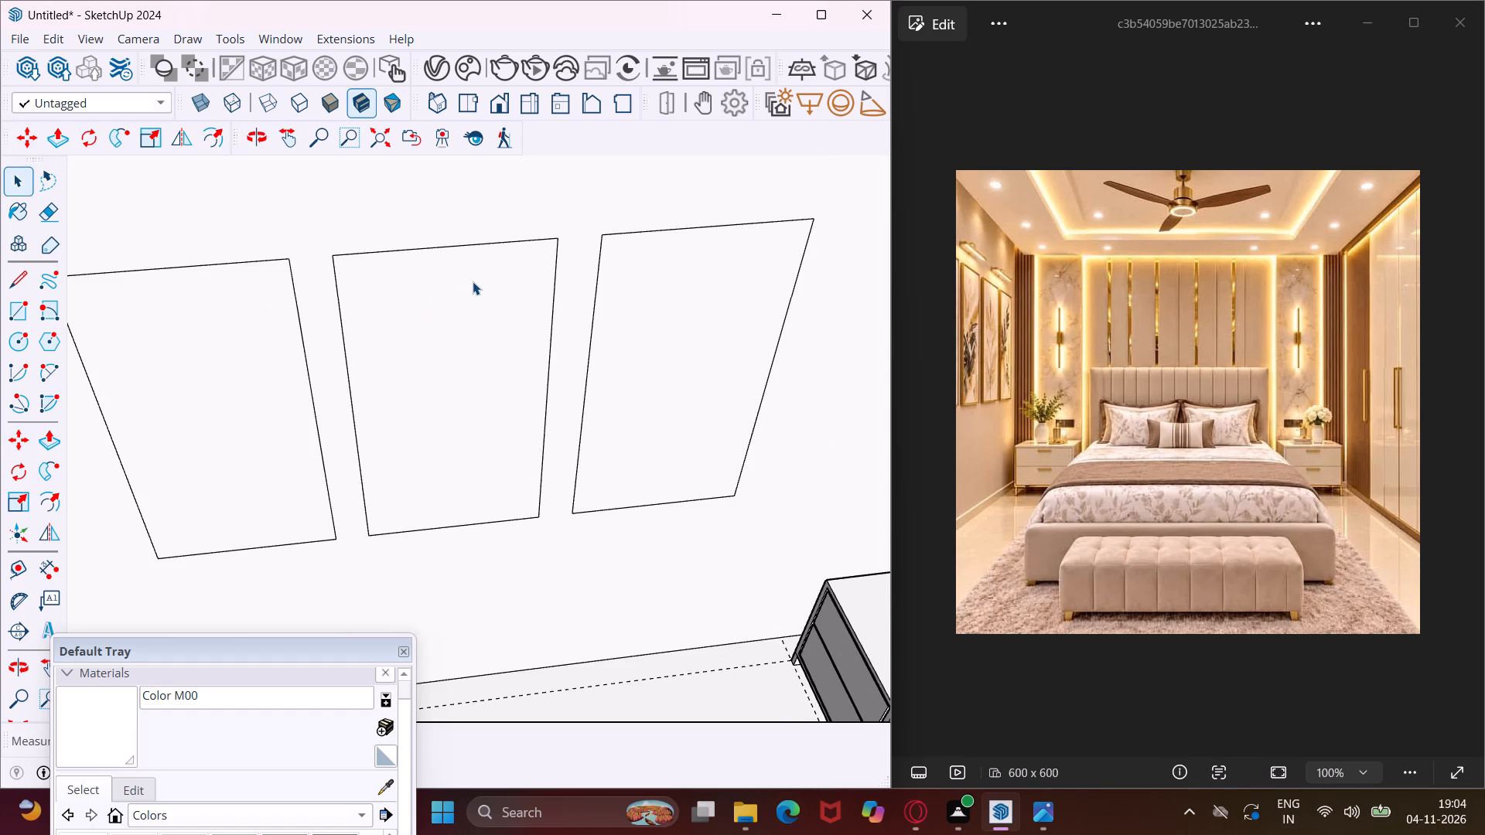
key("p")
left_click(473, 281)
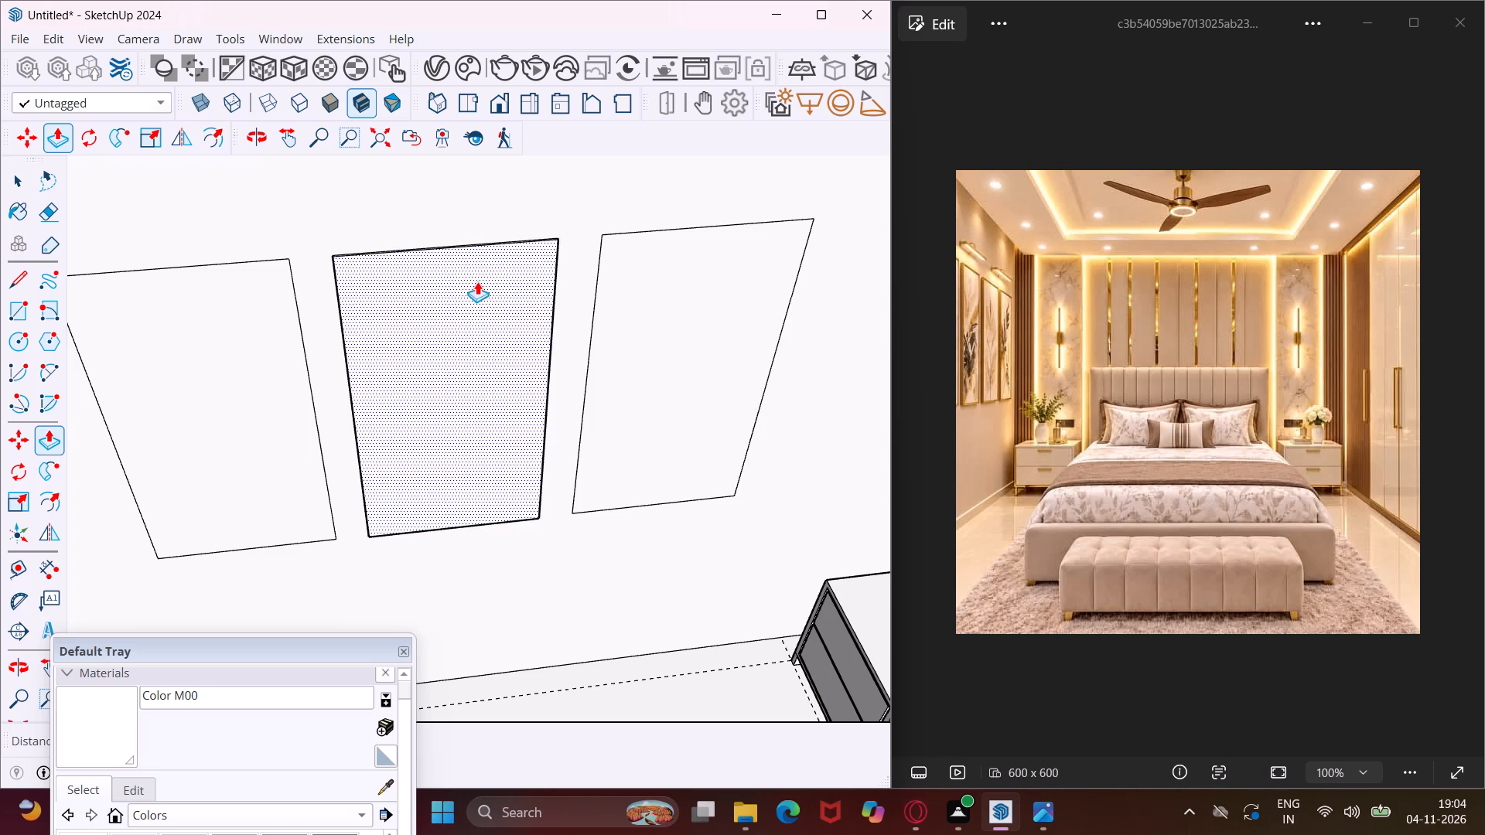
middle_click_drag(486, 286, 654, 375)
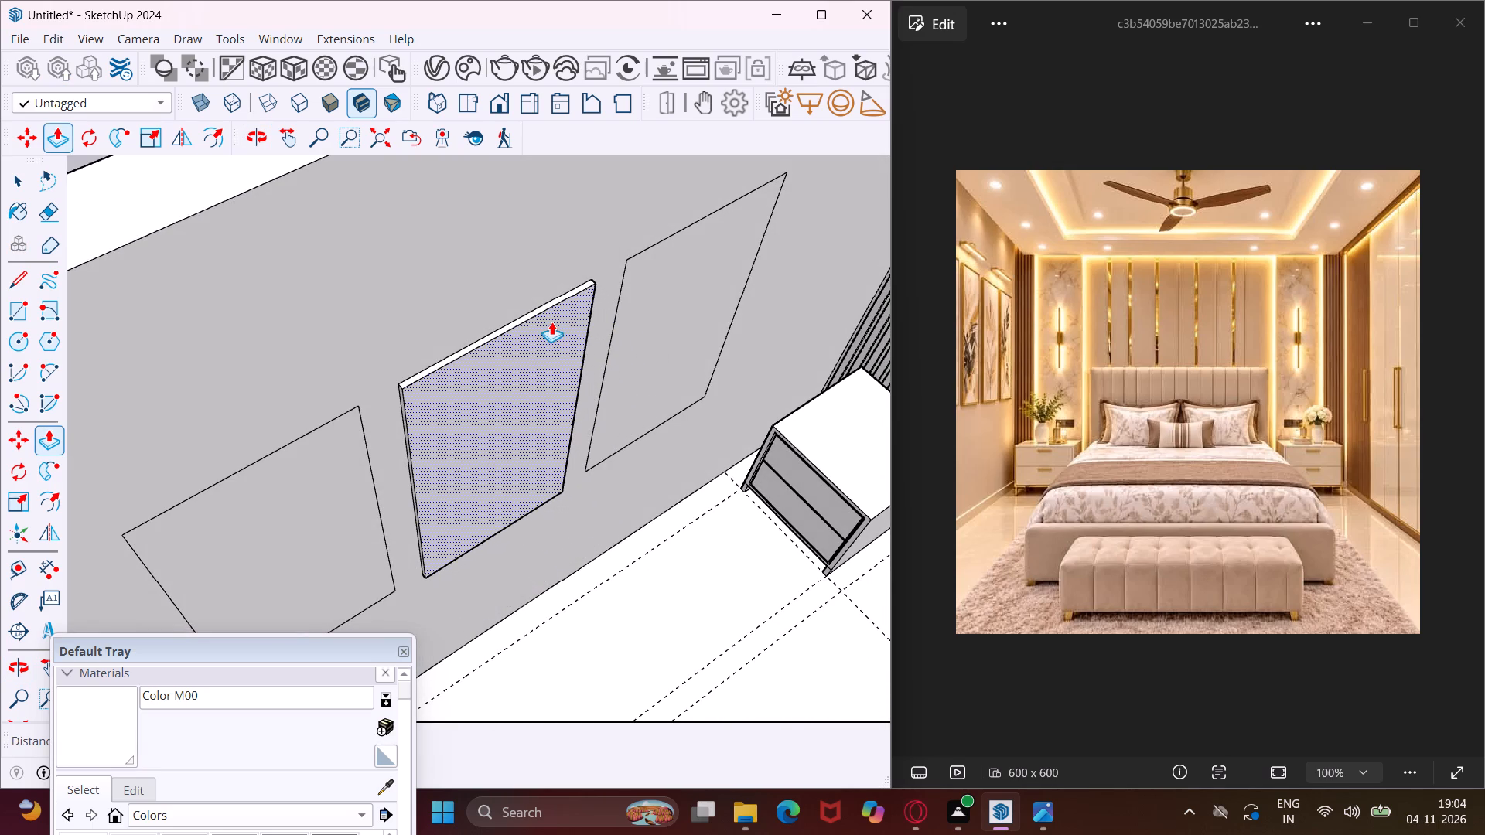
left_click(551, 322)
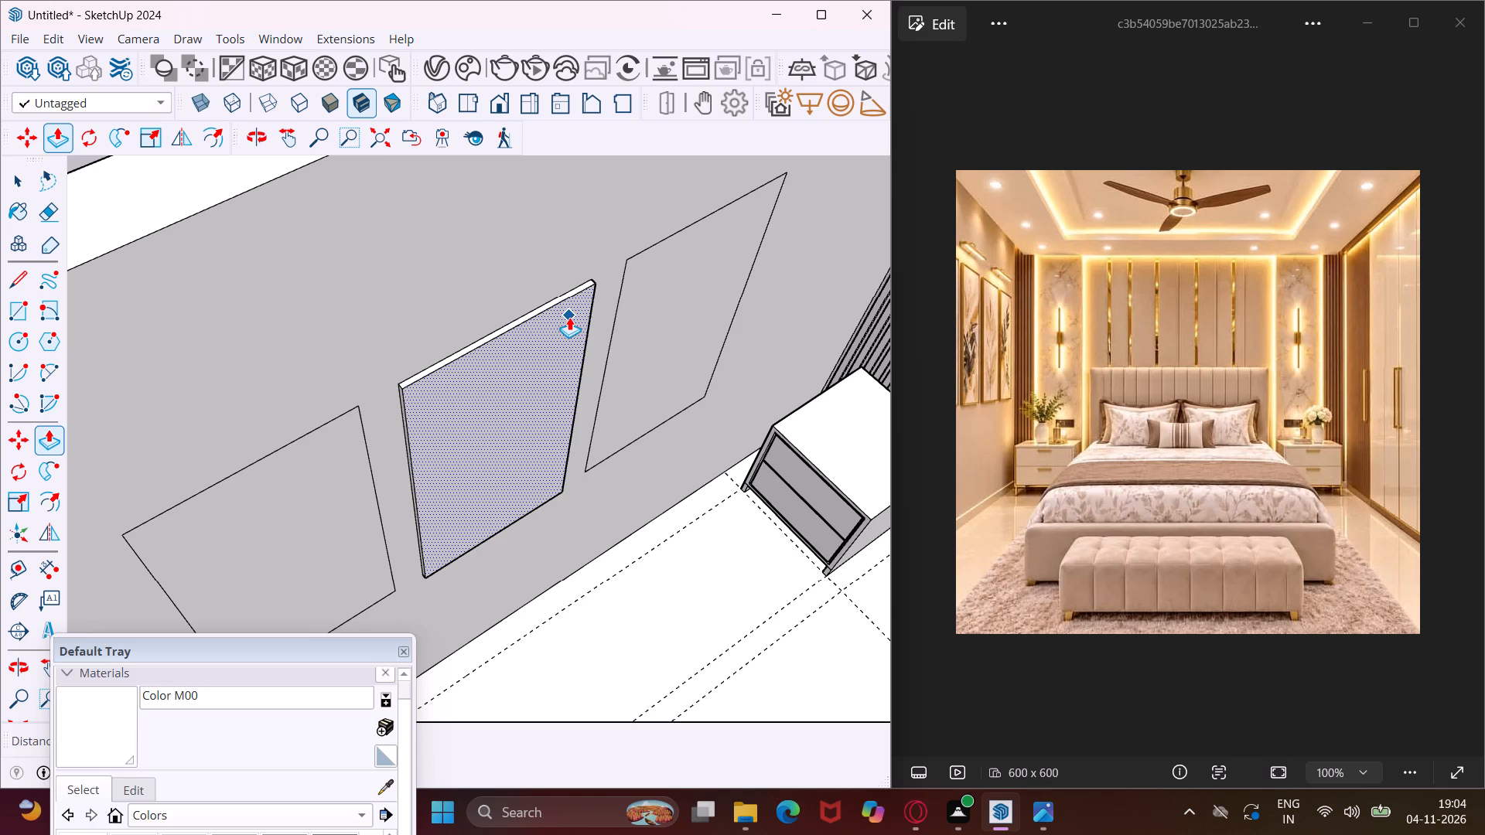
key("Escape")
Push/Pull the two remaining picture rectangles out from the side wall by the same thickness as the middle panel.
left_click(648, 289)
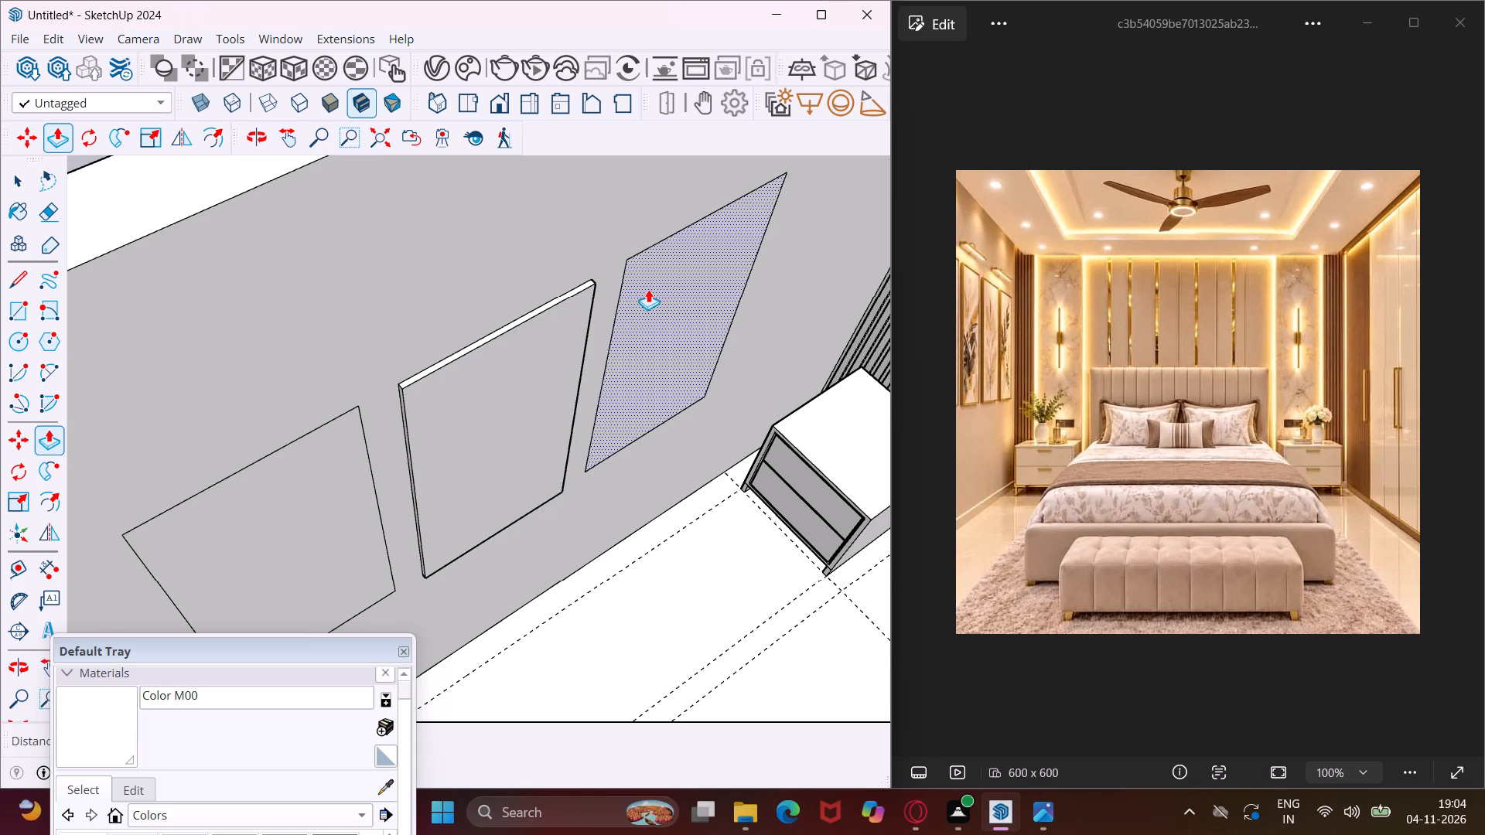
left_click(648, 289)
double_click(259, 496)
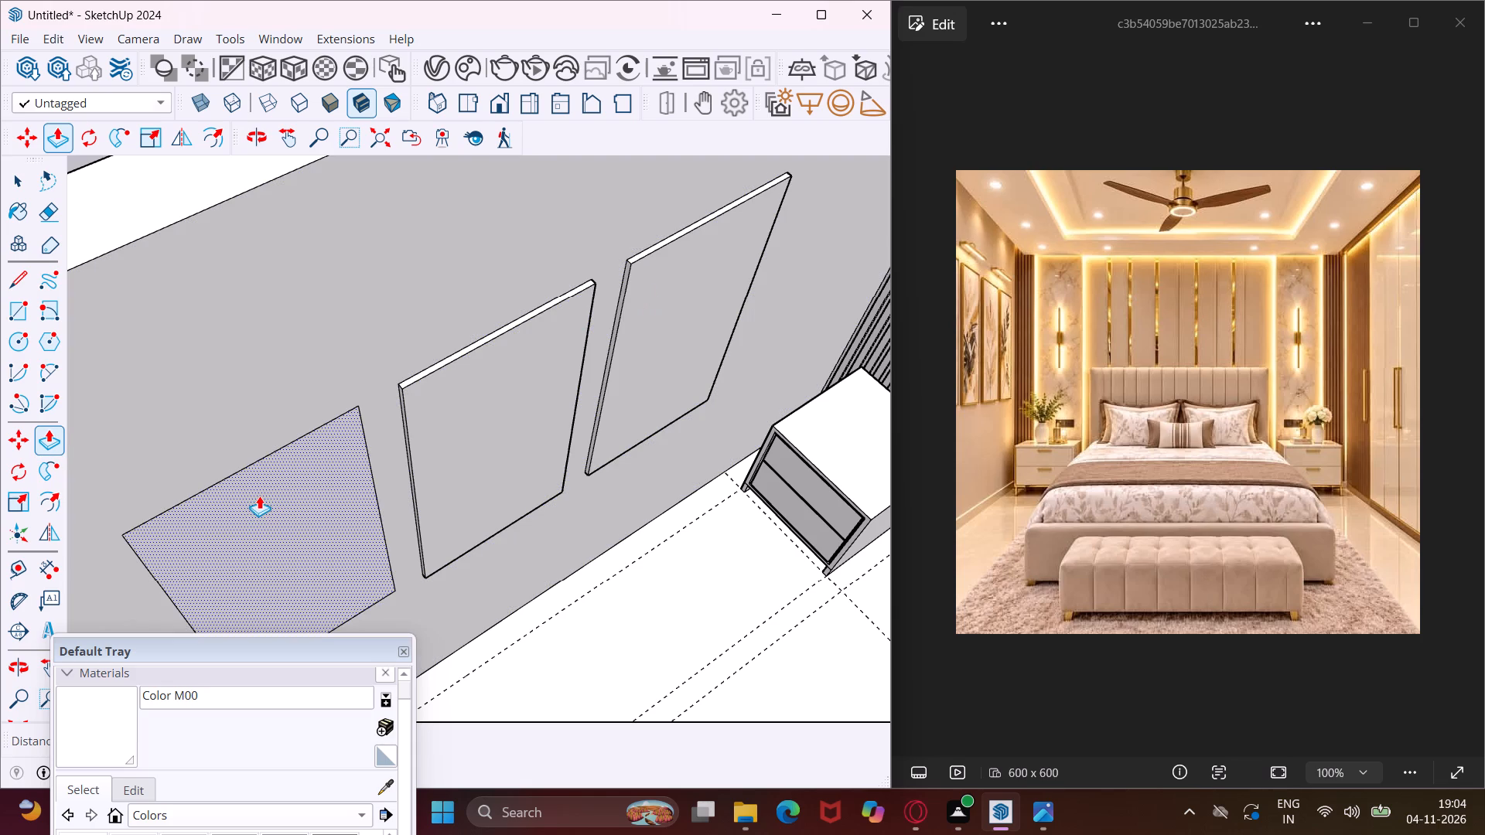
key("Escape")
key("space")
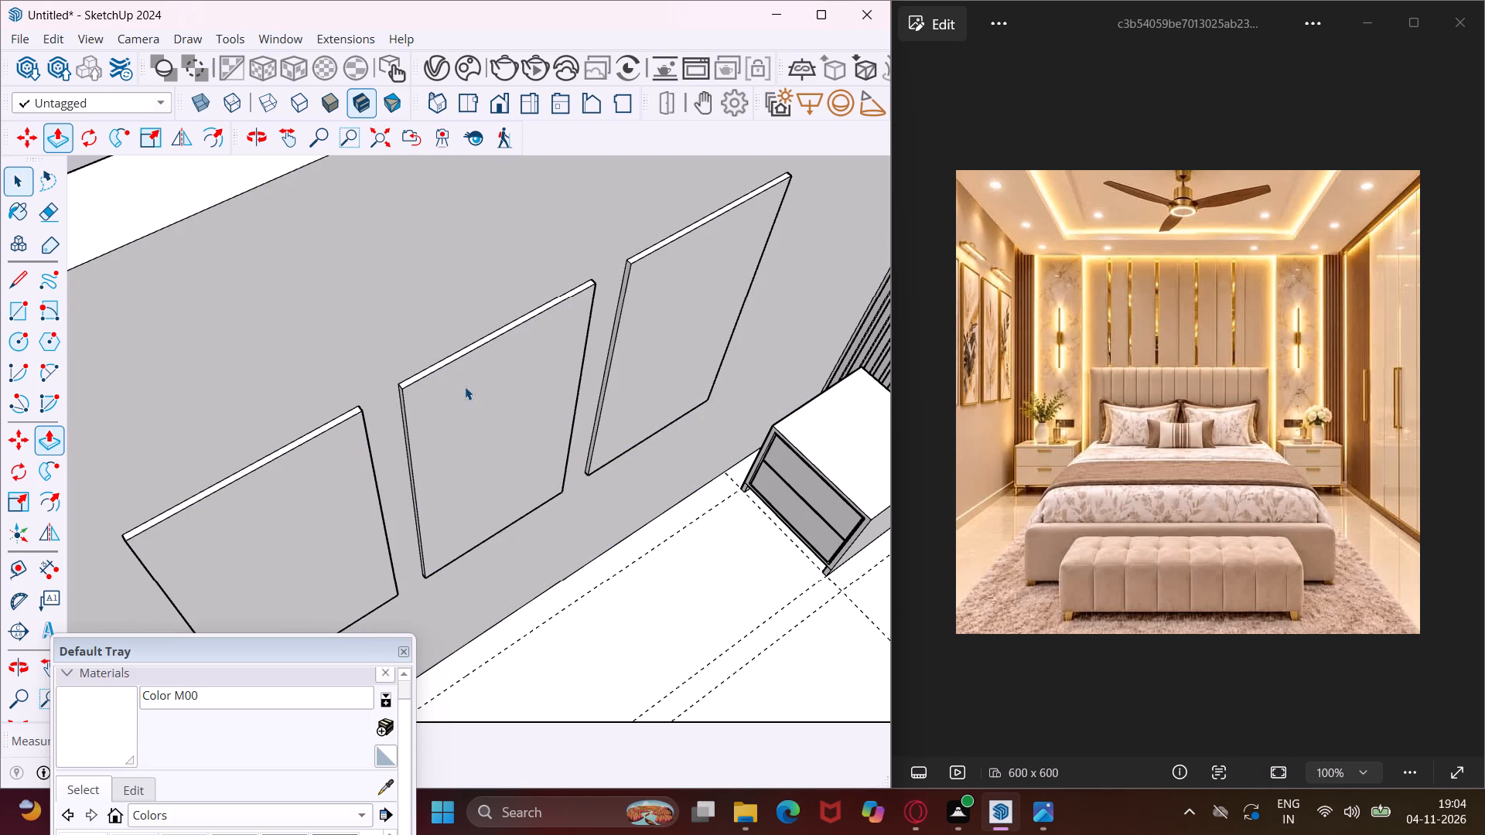
Offset the middle picture panel's front face outline 1" inward to create a frame border.
scroll(465, 387, "up", 5)
left_click(465, 387)
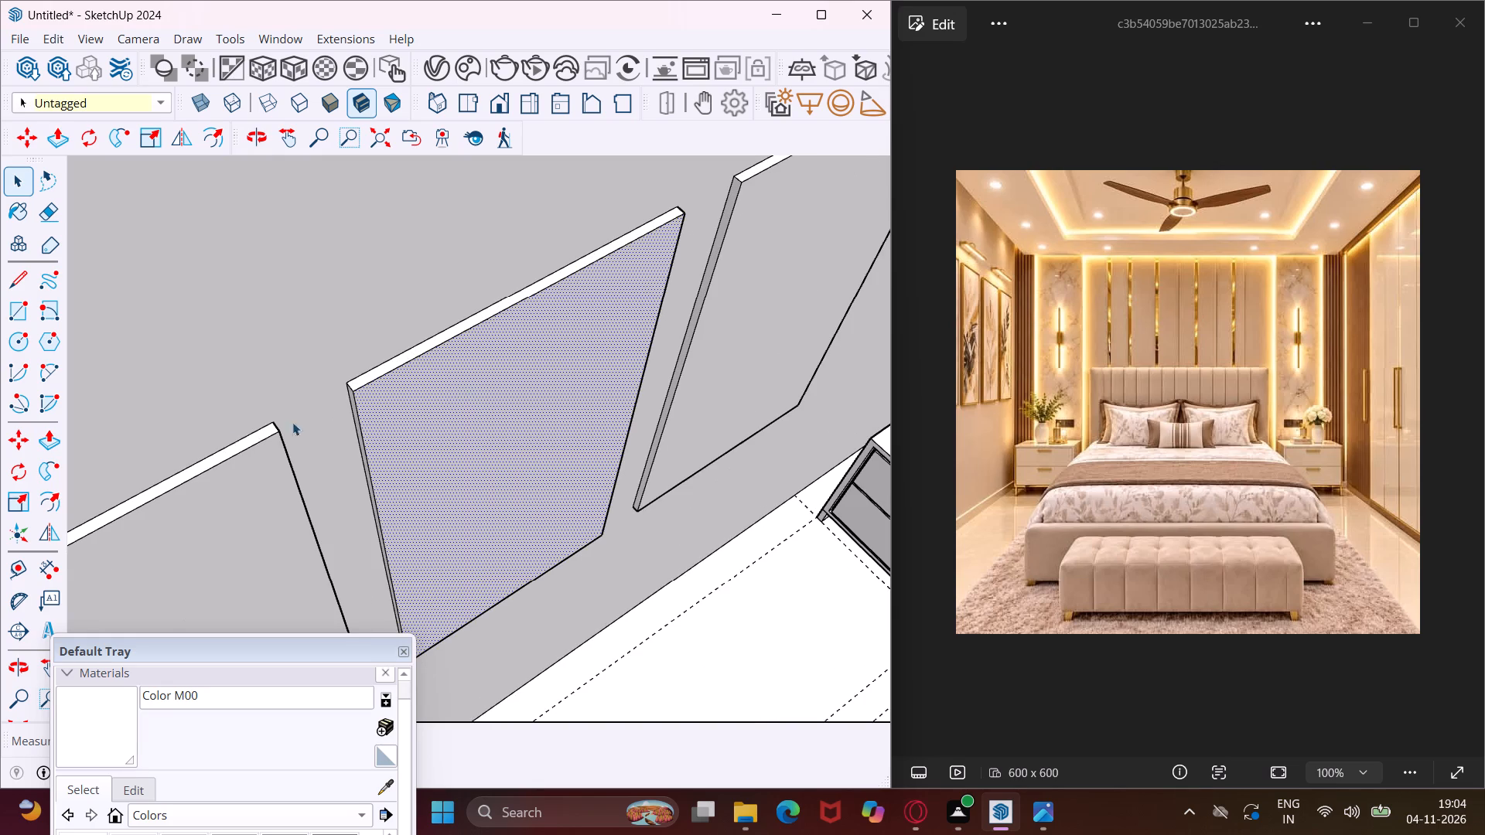
left_click(58, 514)
scroll(419, 452, "up", 2)
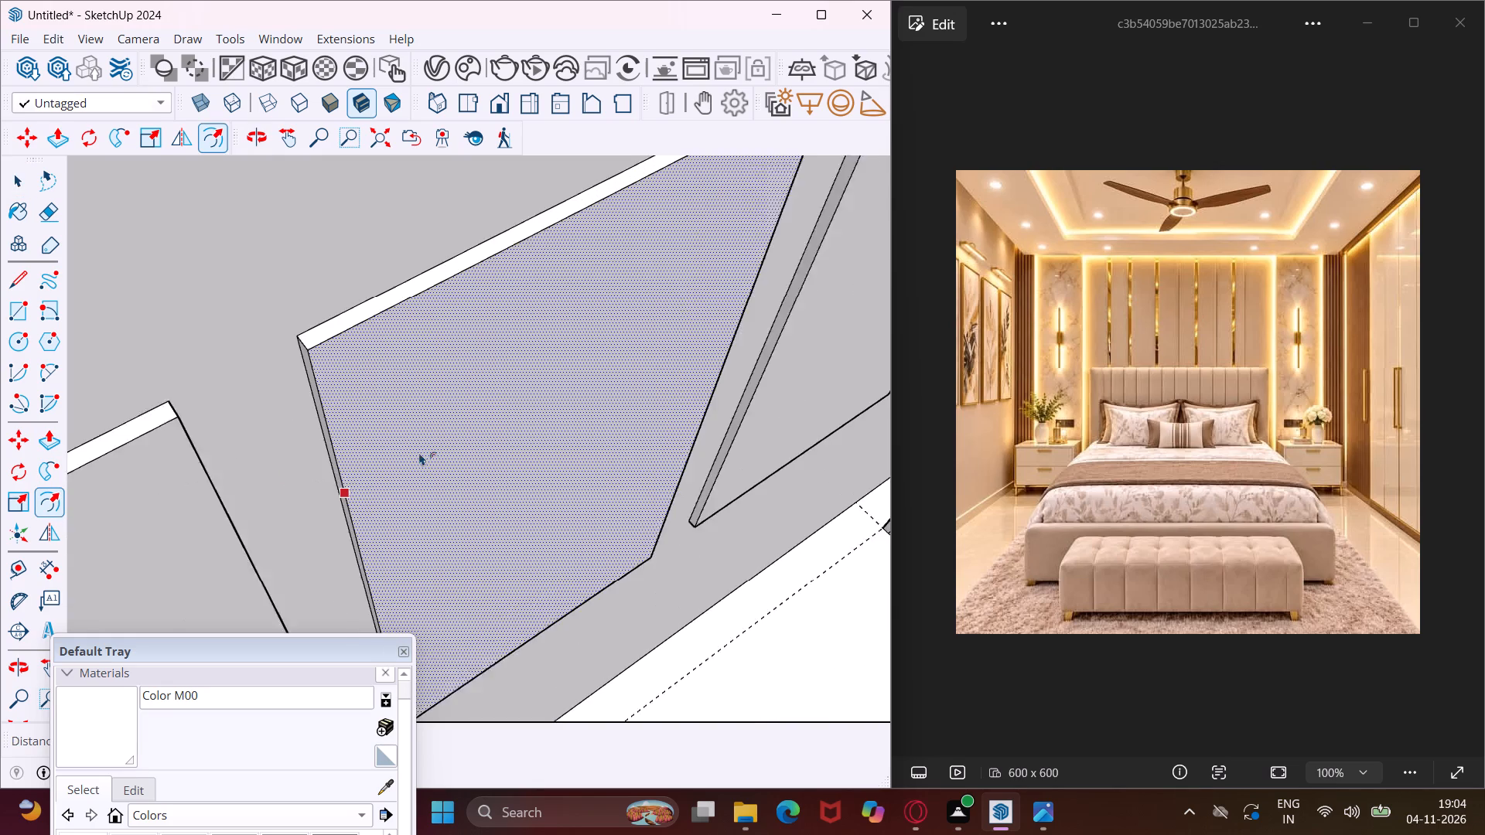
scroll(419, 452, "up", 5)
left_click(326, 413)
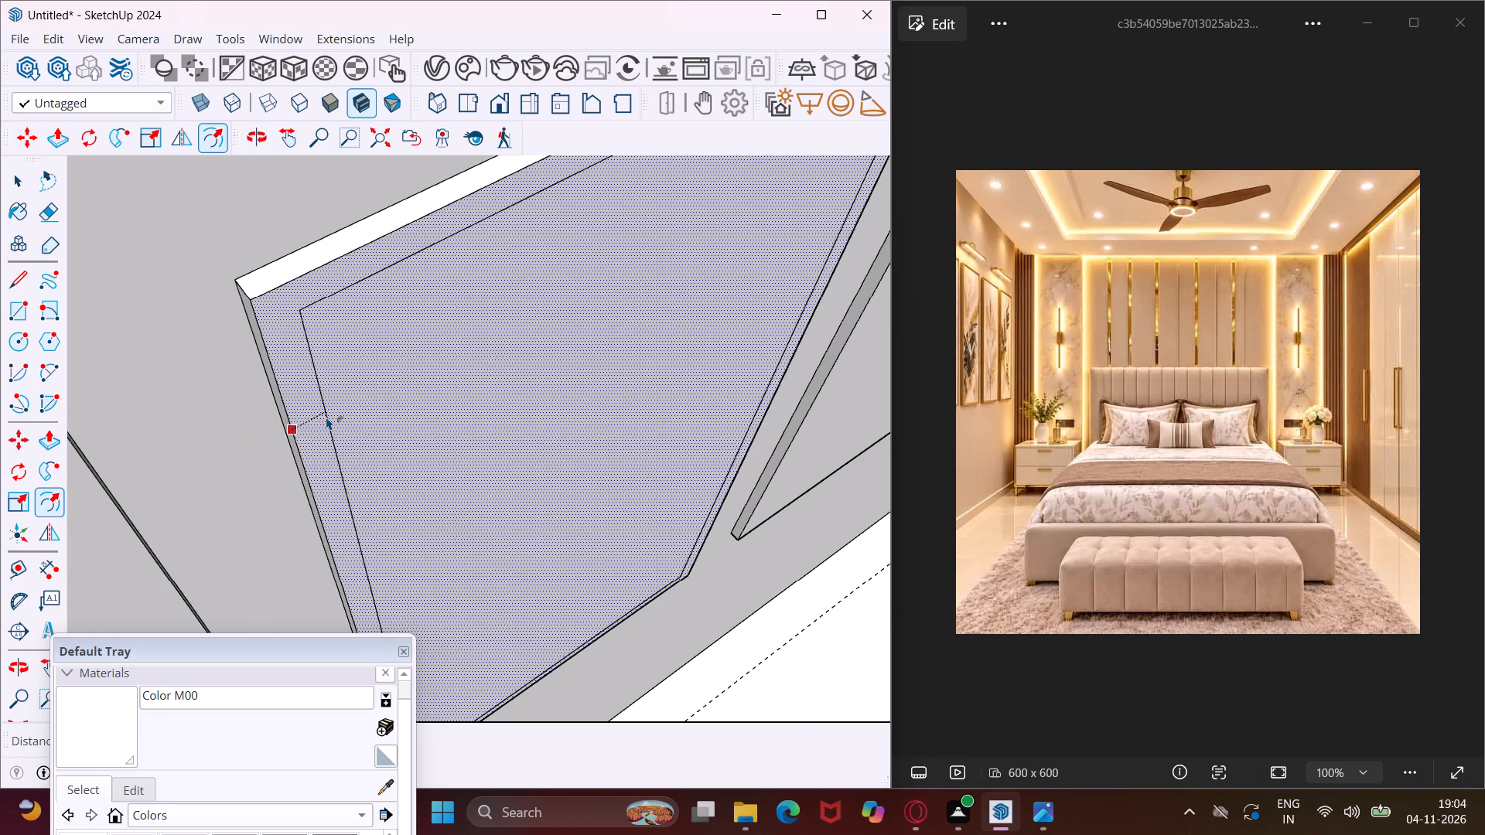
key("1")
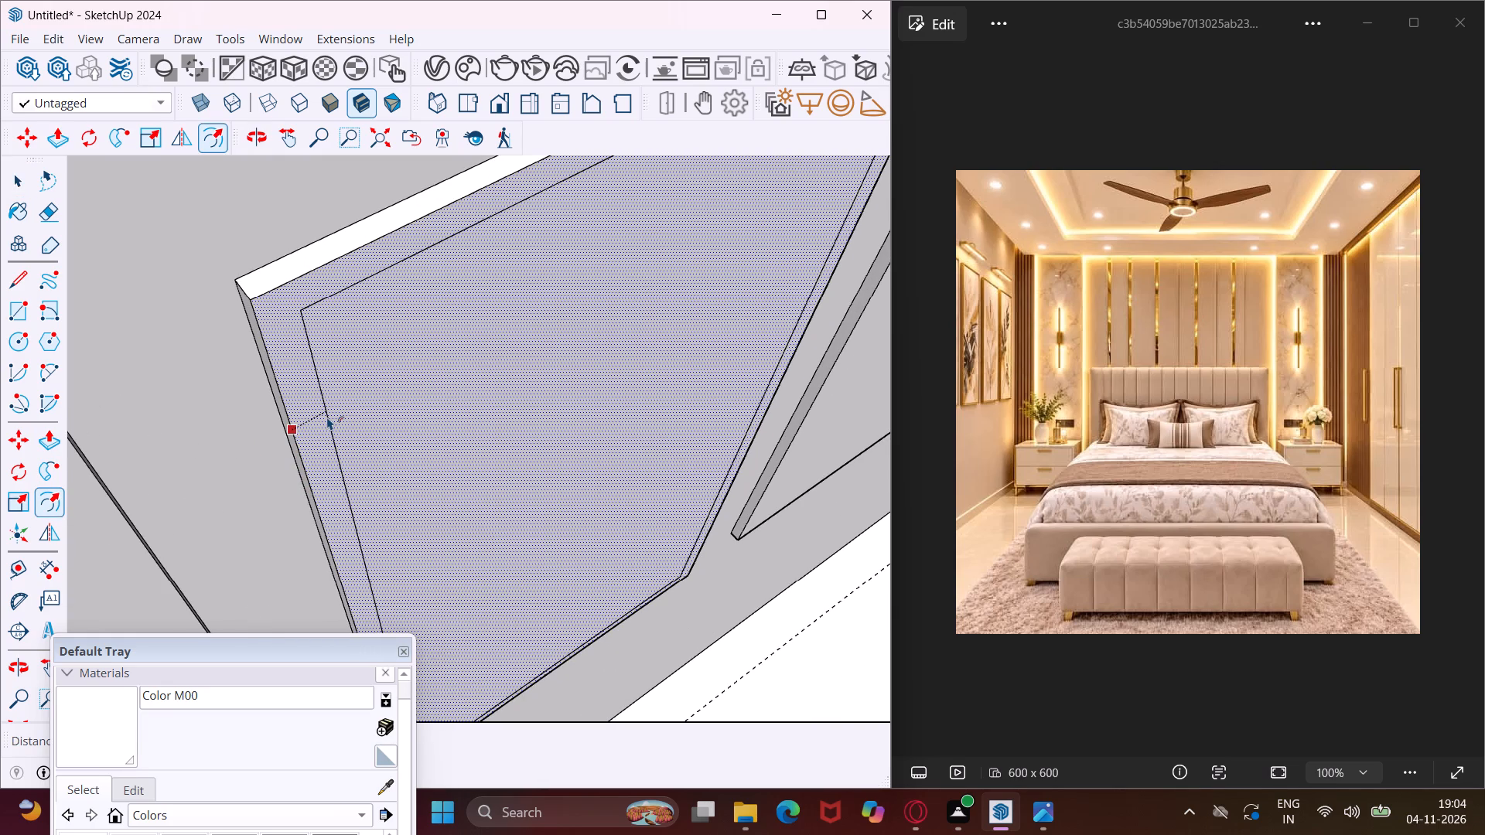
key("shift+quotedbl")
key("Return")
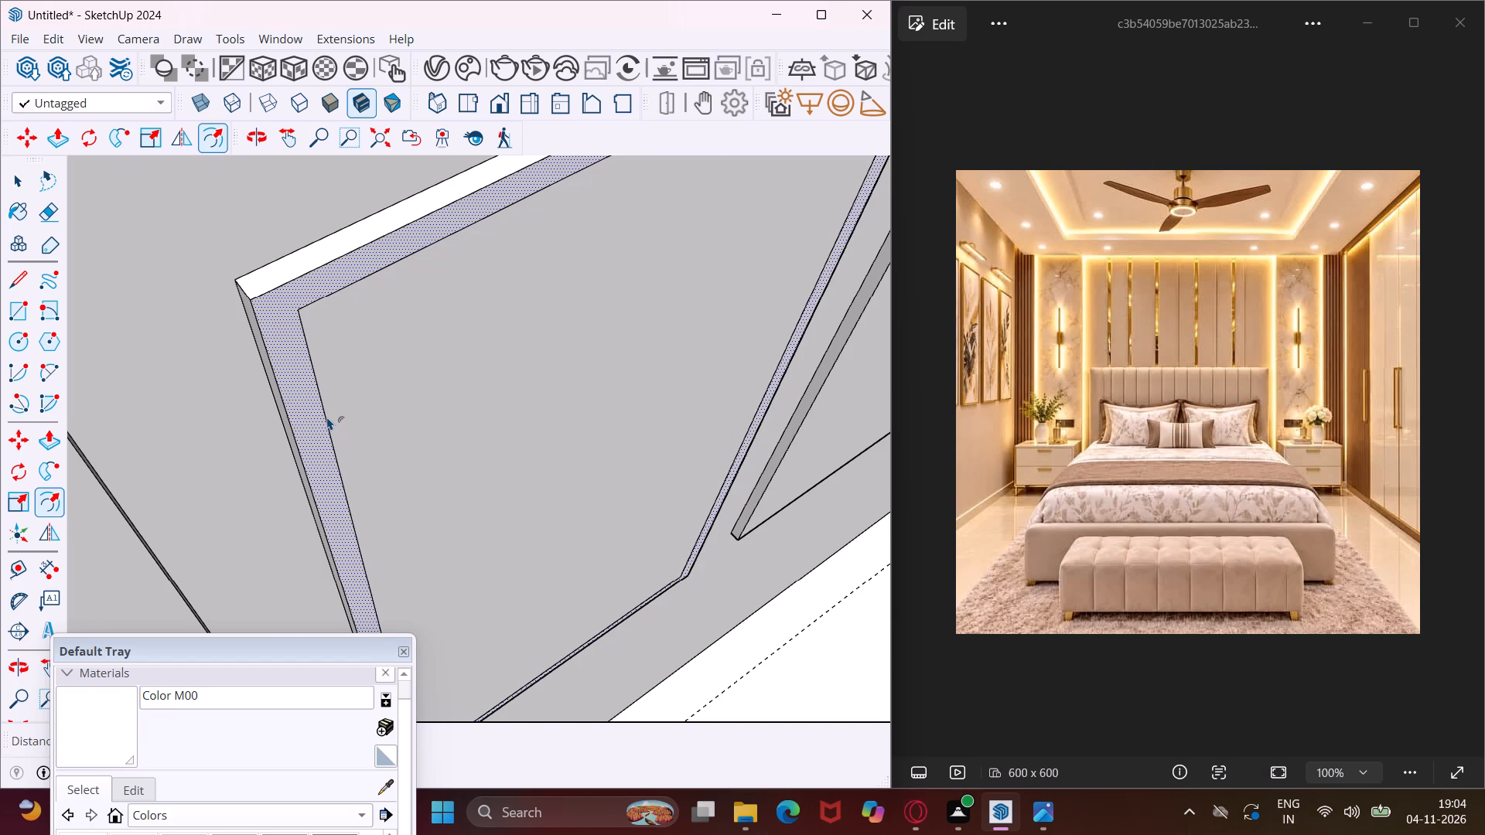
Offset the front face outline of the picture panel nearest the headboard wall 1" inward.
scroll(327, 417, "down", 11)
scroll(648, 216, "up", 2)
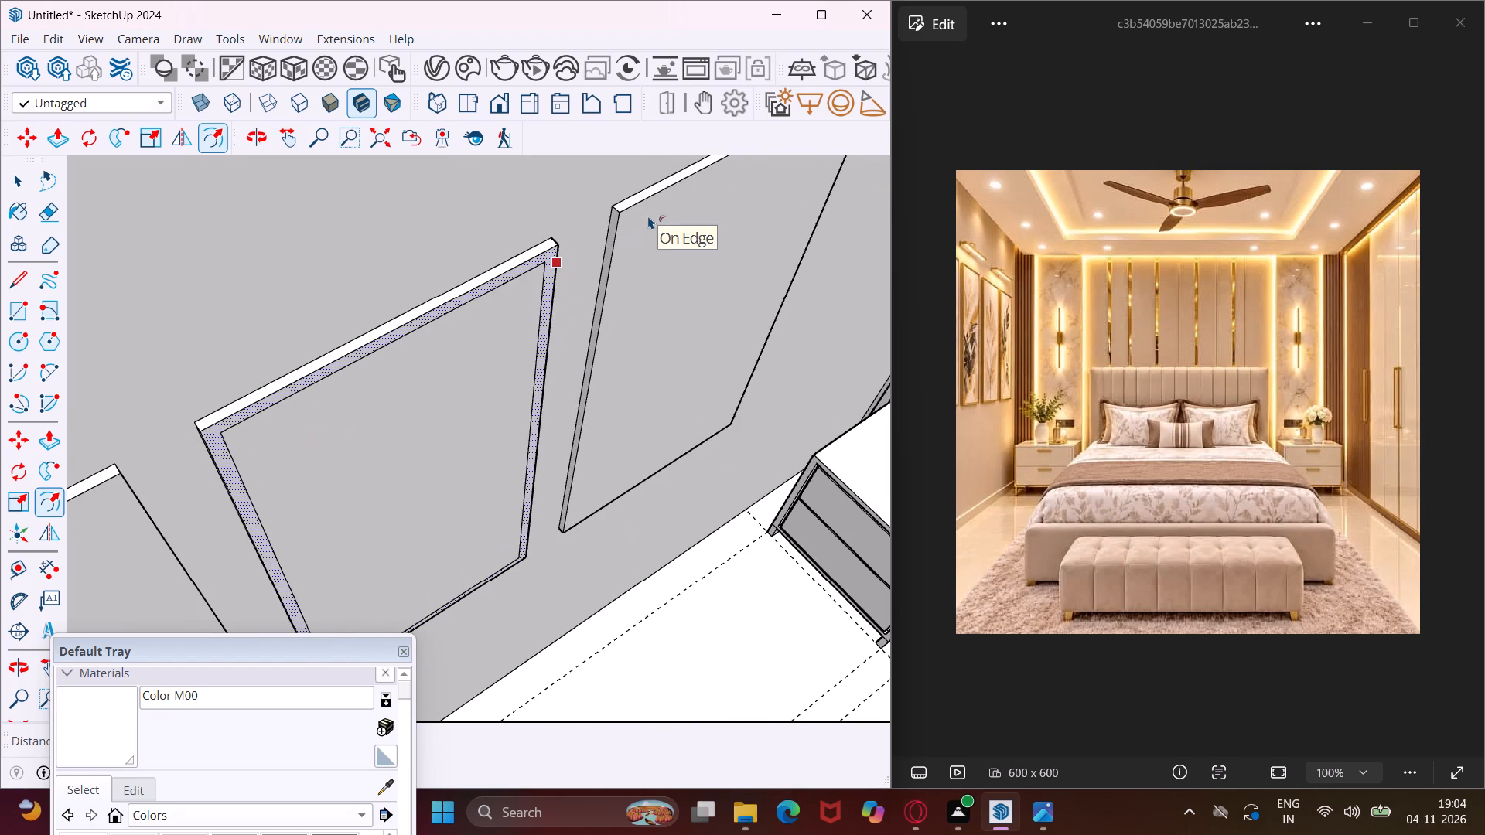
key("Escape")
scroll(633, 237, "up", 2)
left_click(633, 237)
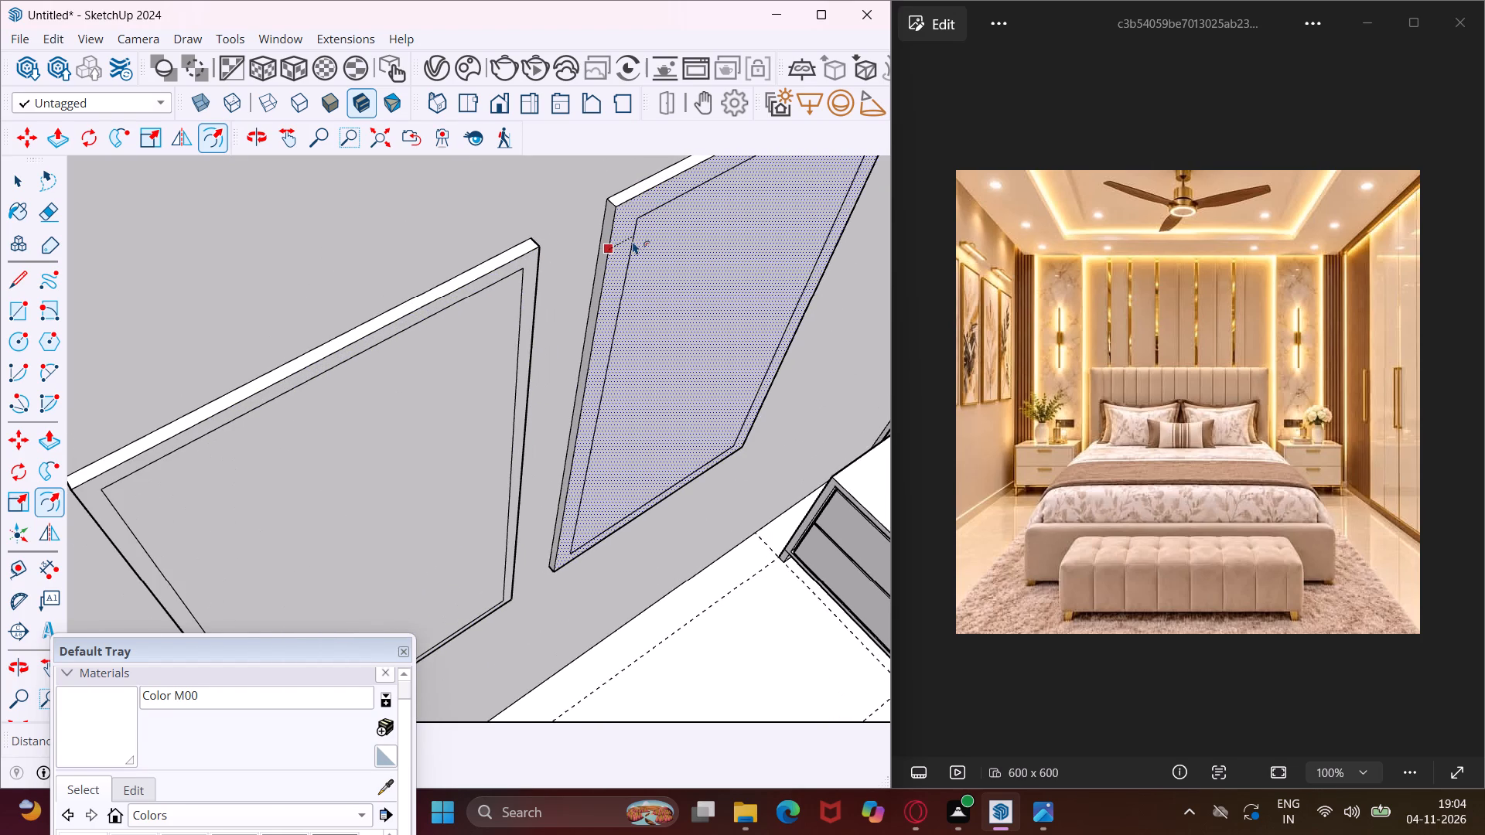
type("1\"")
key("Return")
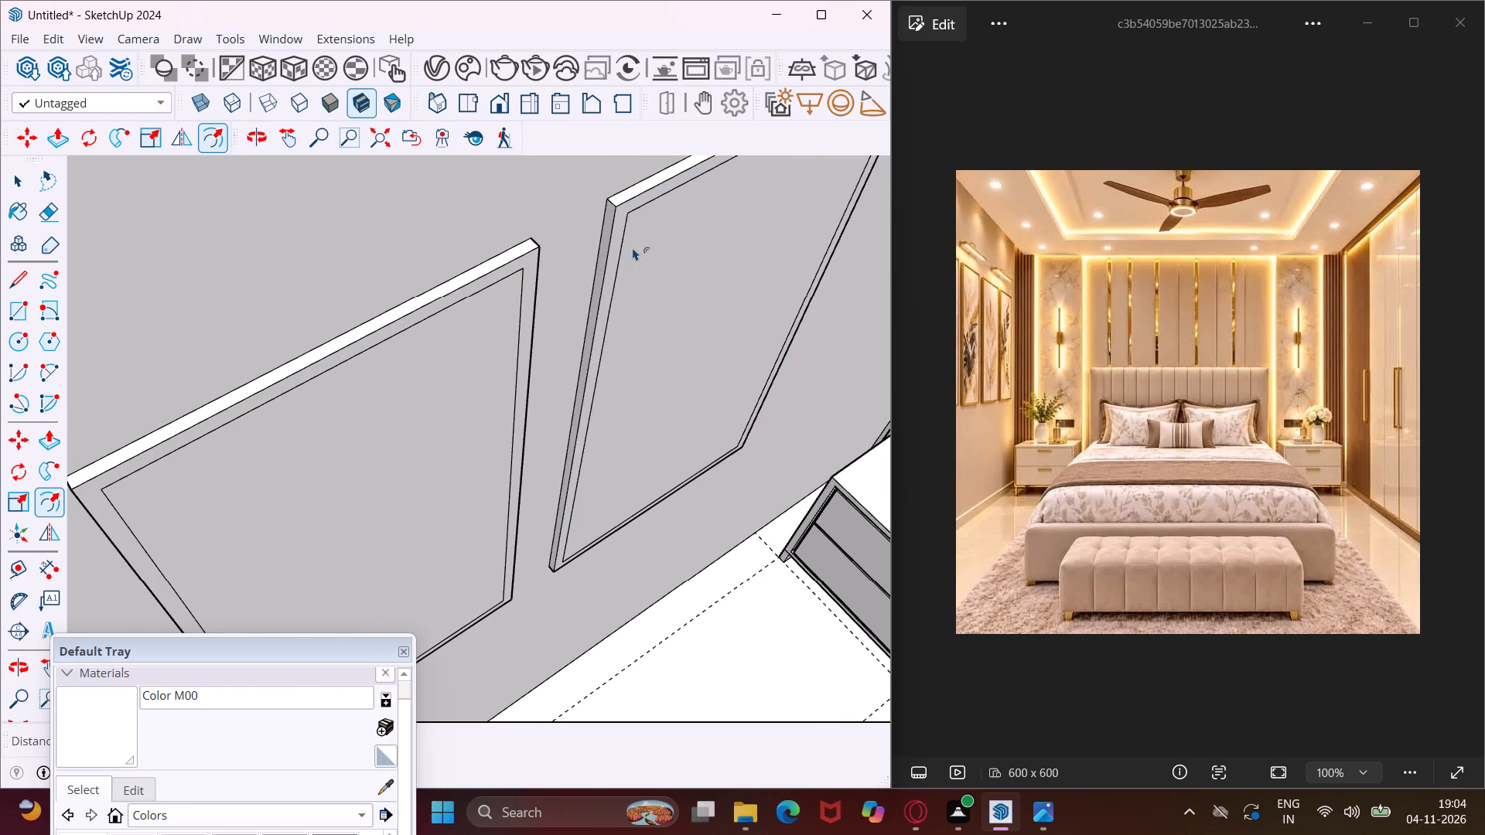
Offset the front face outline of the picture panel farthest from the headboard wall 1" inward.
scroll(633, 247, "down", 10)
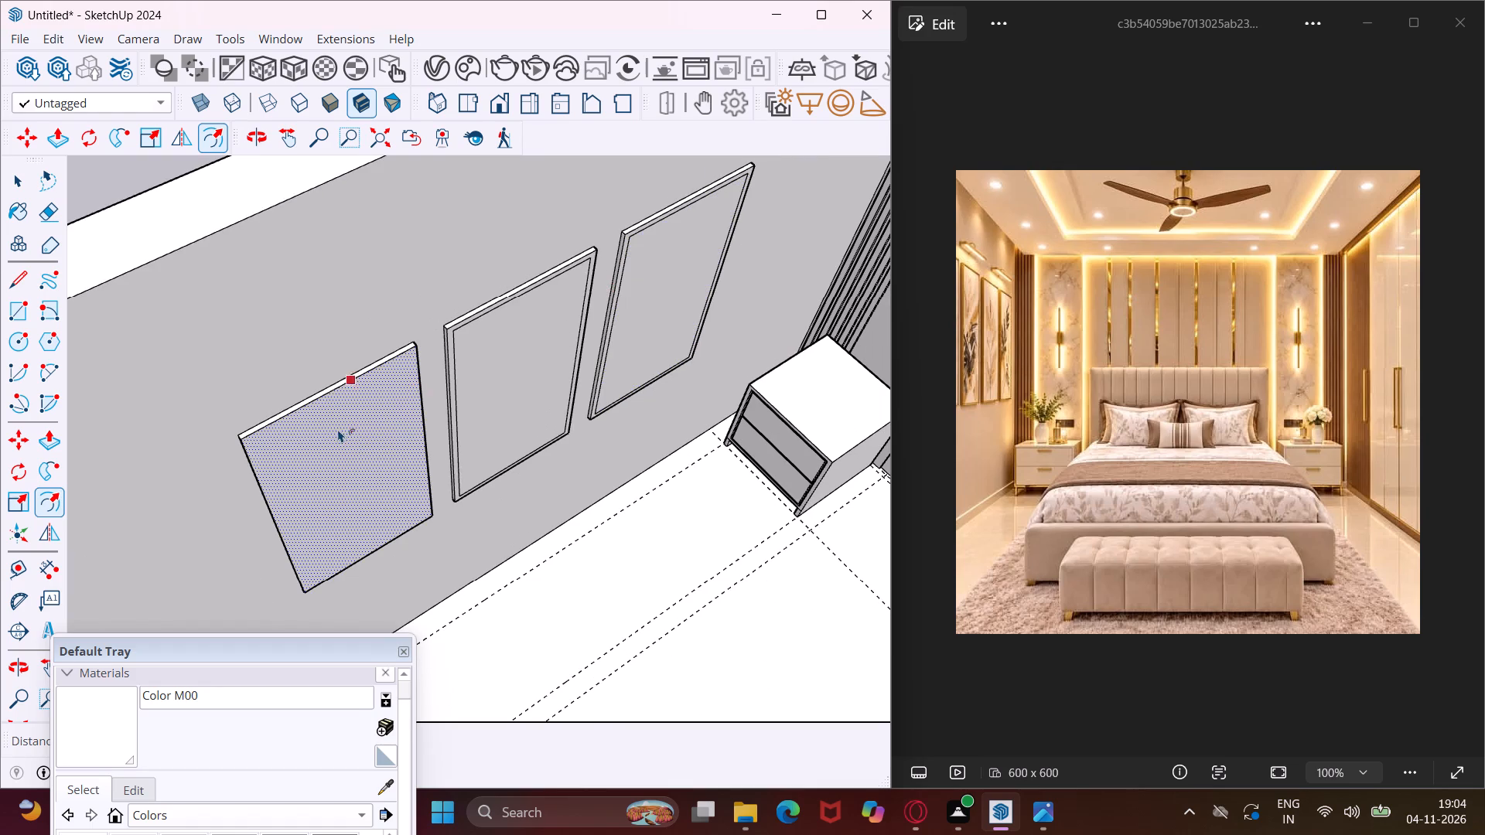
scroll(330, 428, "up", 9)
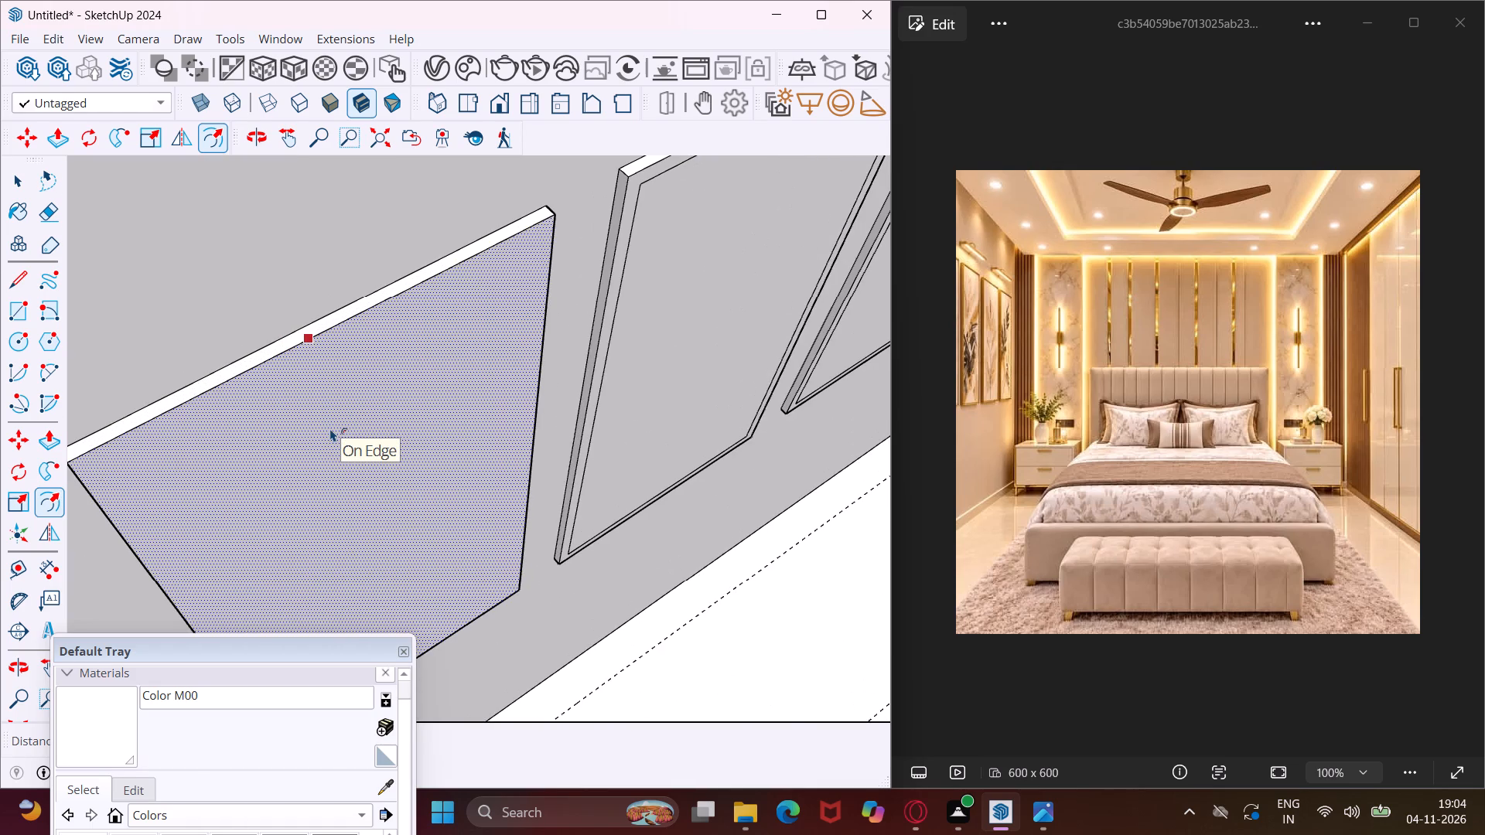
left_click(330, 428)
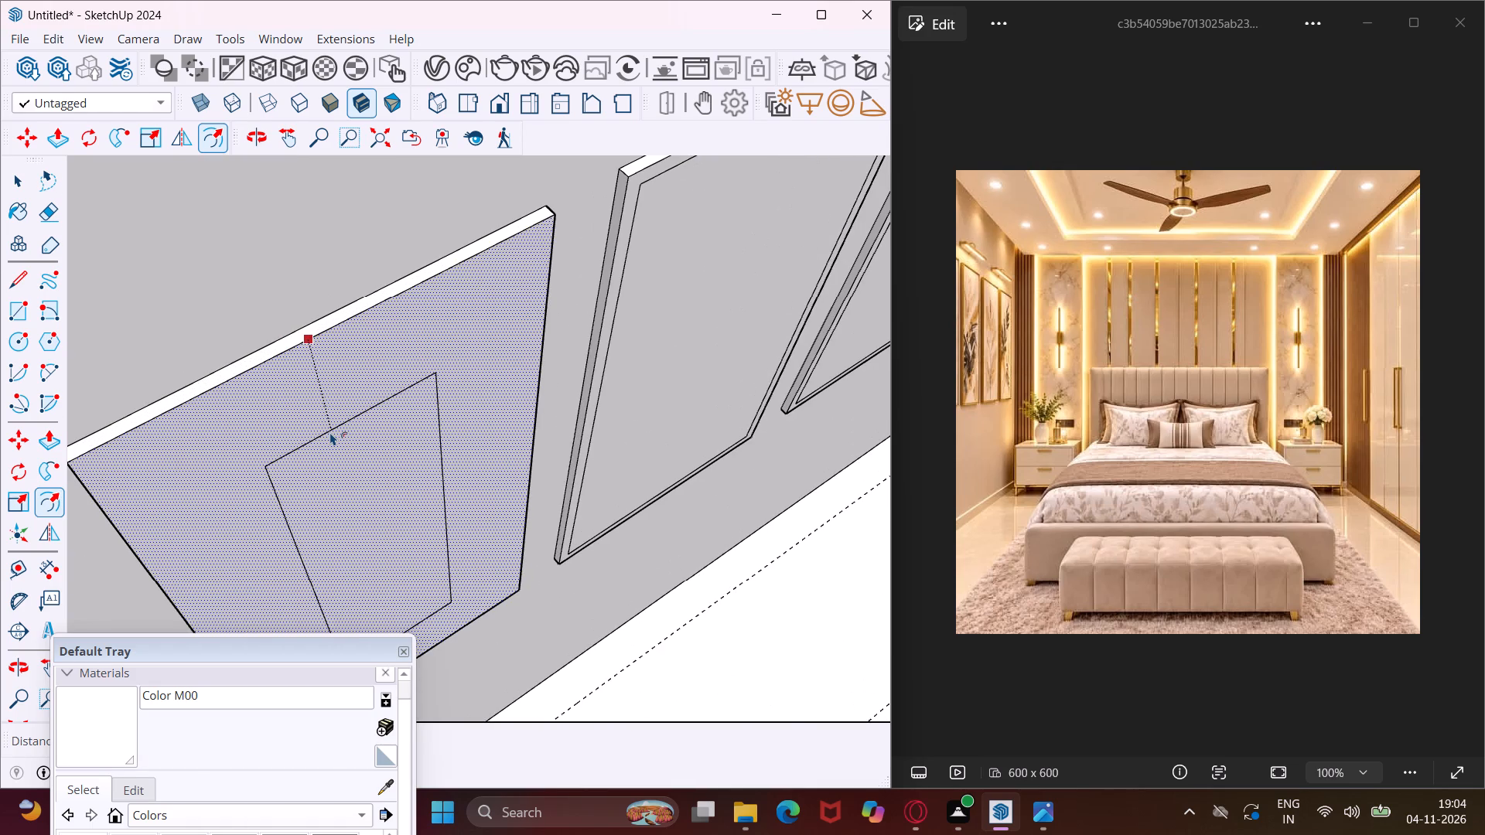
type("1\"")
key("Return")
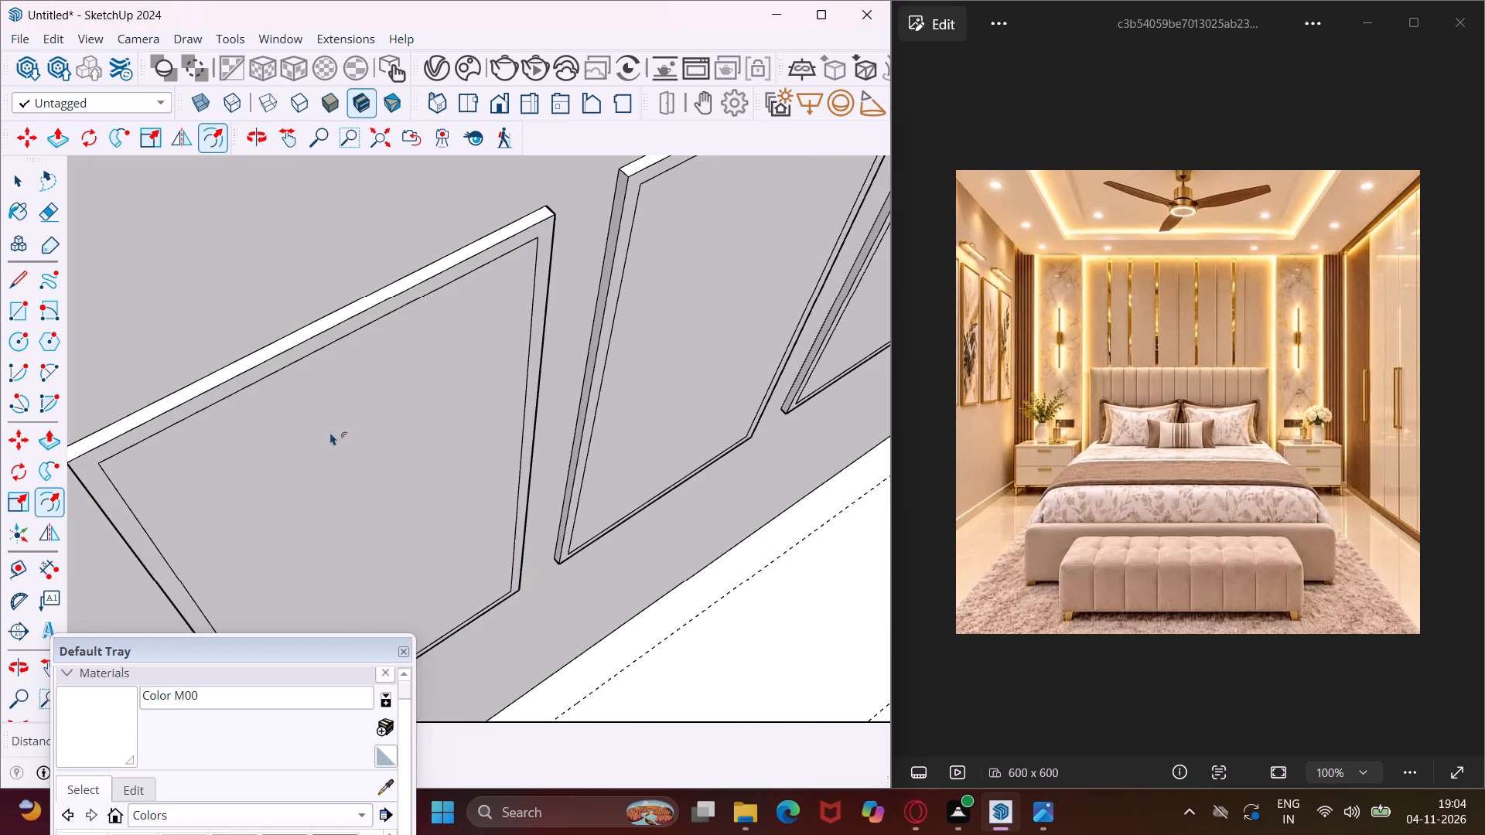
key("Escape")
key("space")
Push/Pull the inner face of the picture panel nearest the headboard wall slightly inward, leaving a raised frame.
scroll(330, 432, "down", 11)
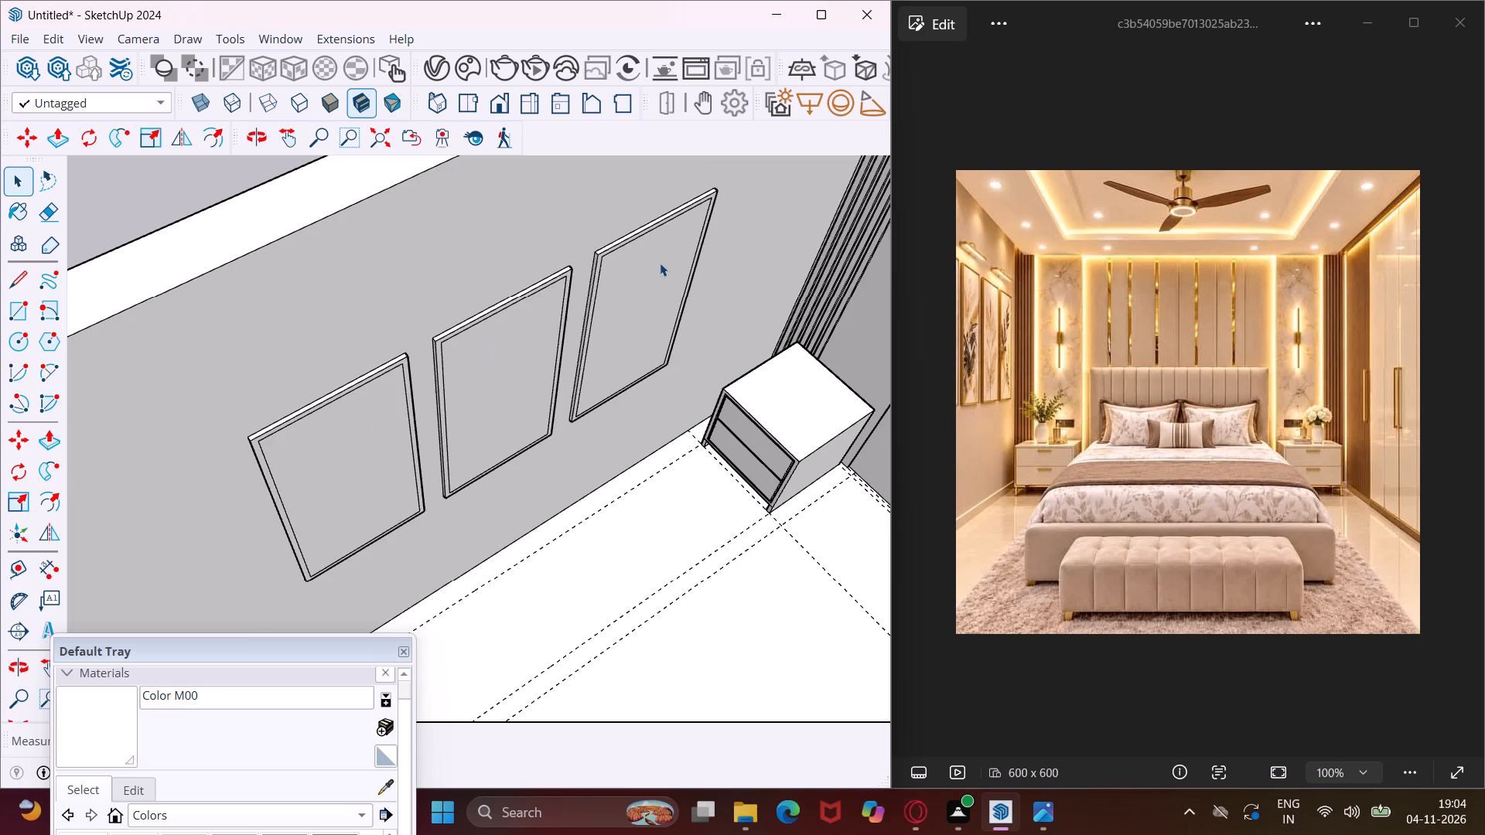
scroll(686, 263, "up", 10)
left_click(658, 261)
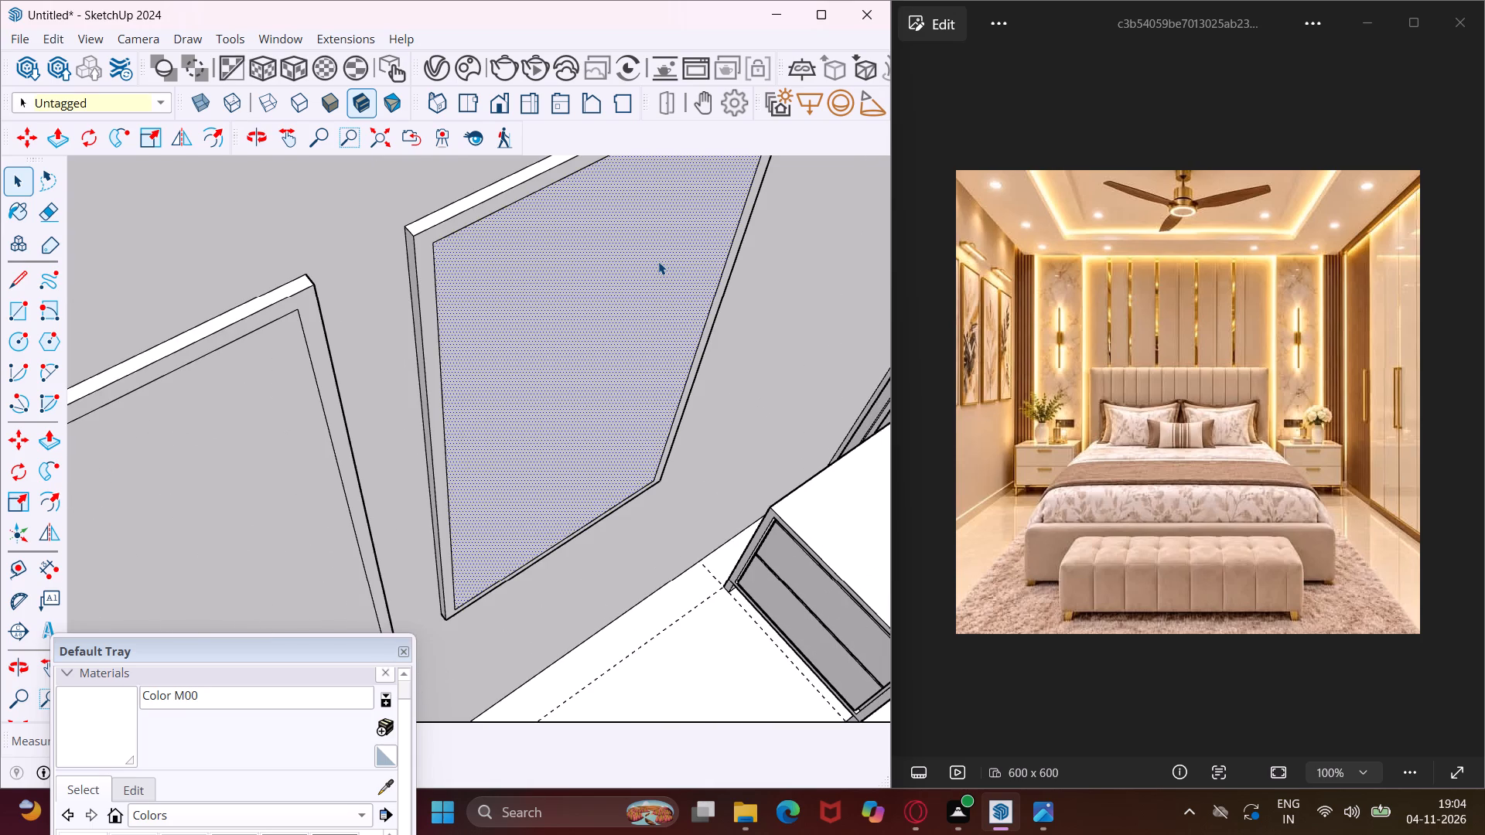
key("p")
left_click(658, 261)
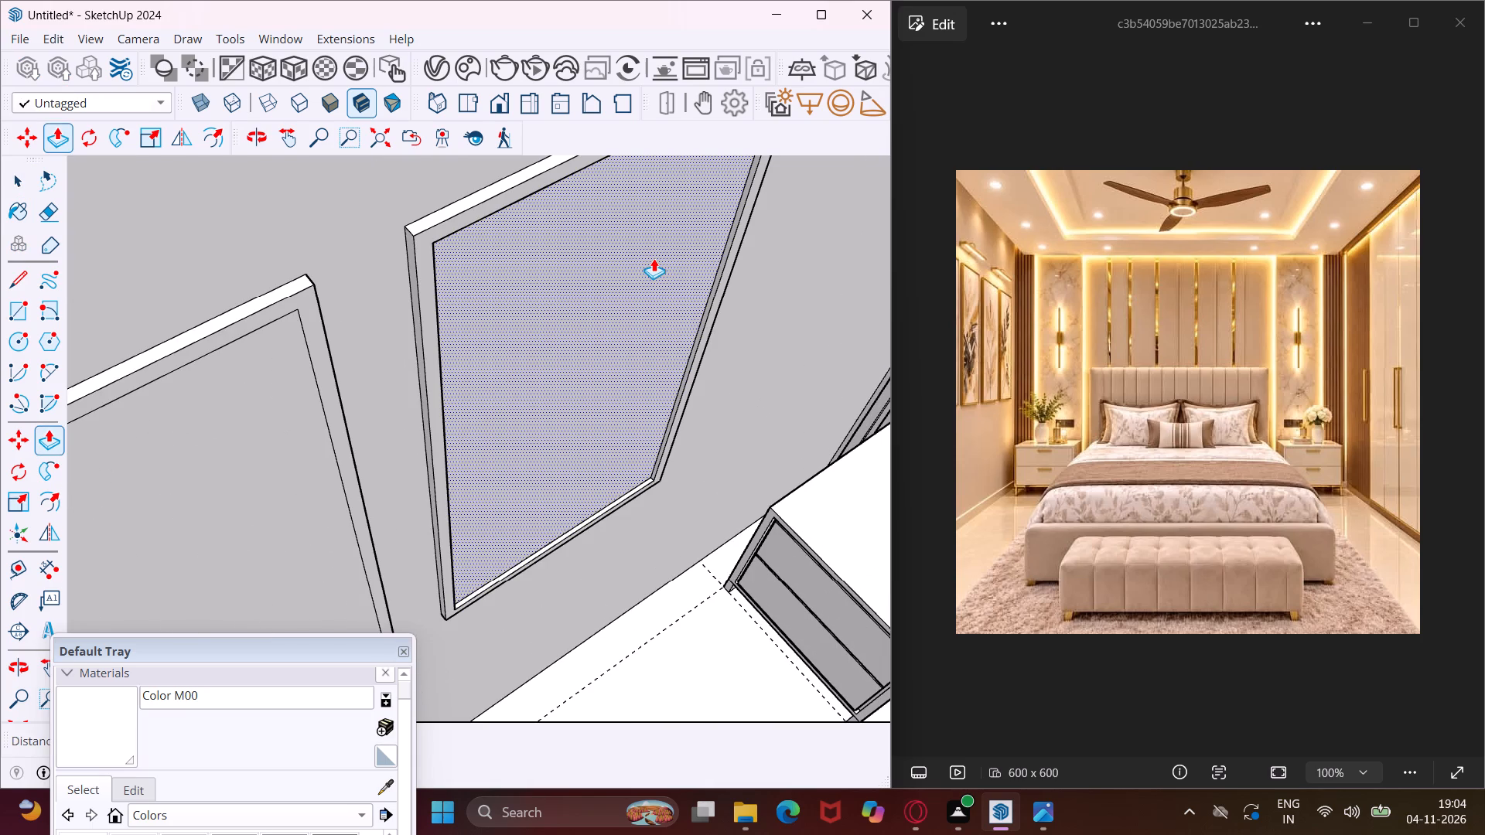
left_click(654, 258)
scroll(654, 258, "down", 3)
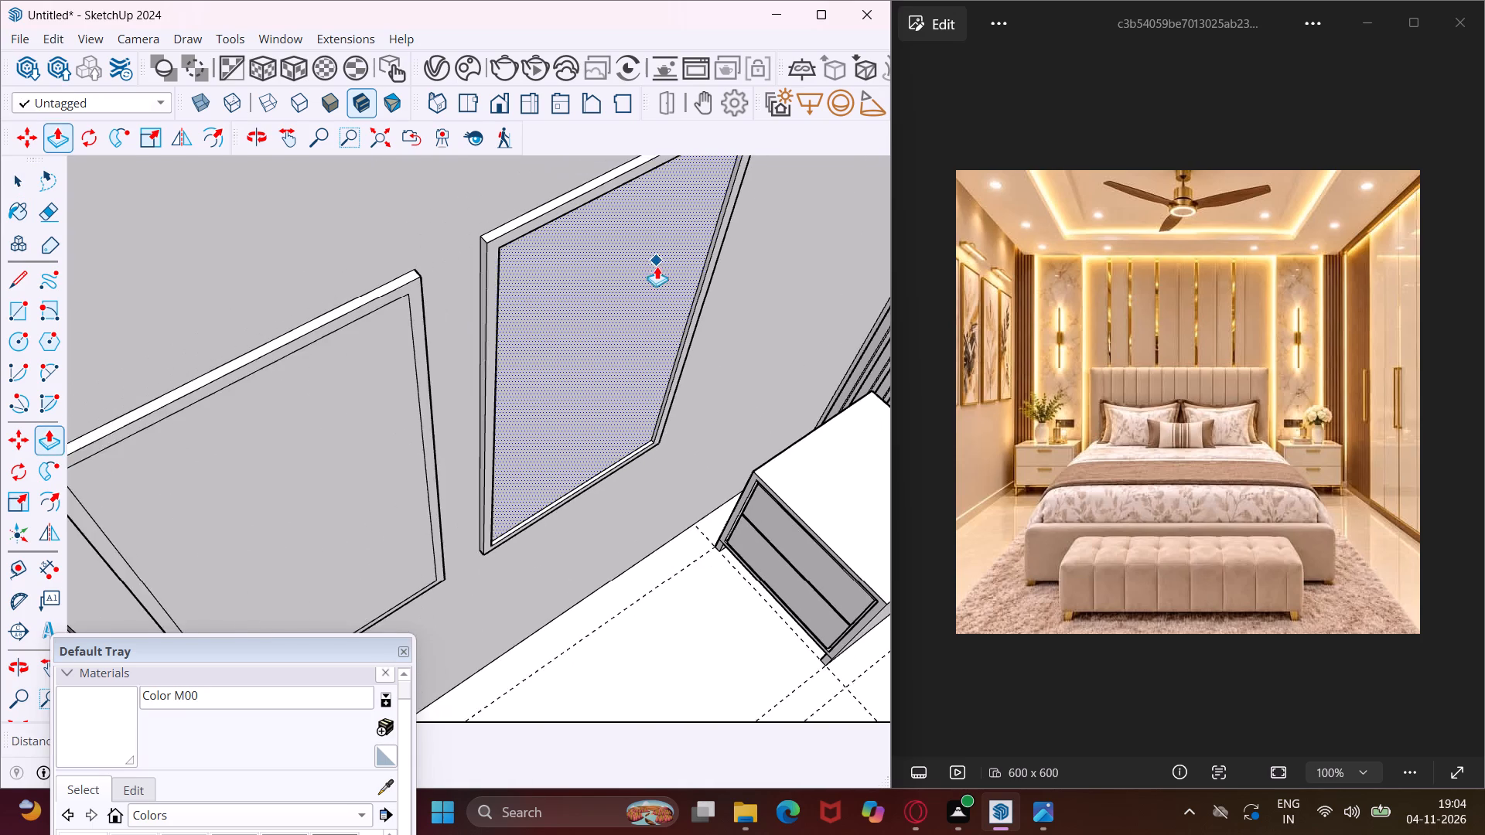
scroll(657, 266, "down", 1)
key("Escape")
Recess the inner faces of the middle and farthest picture panels by the same depth as the first one.
double_click(390, 417)
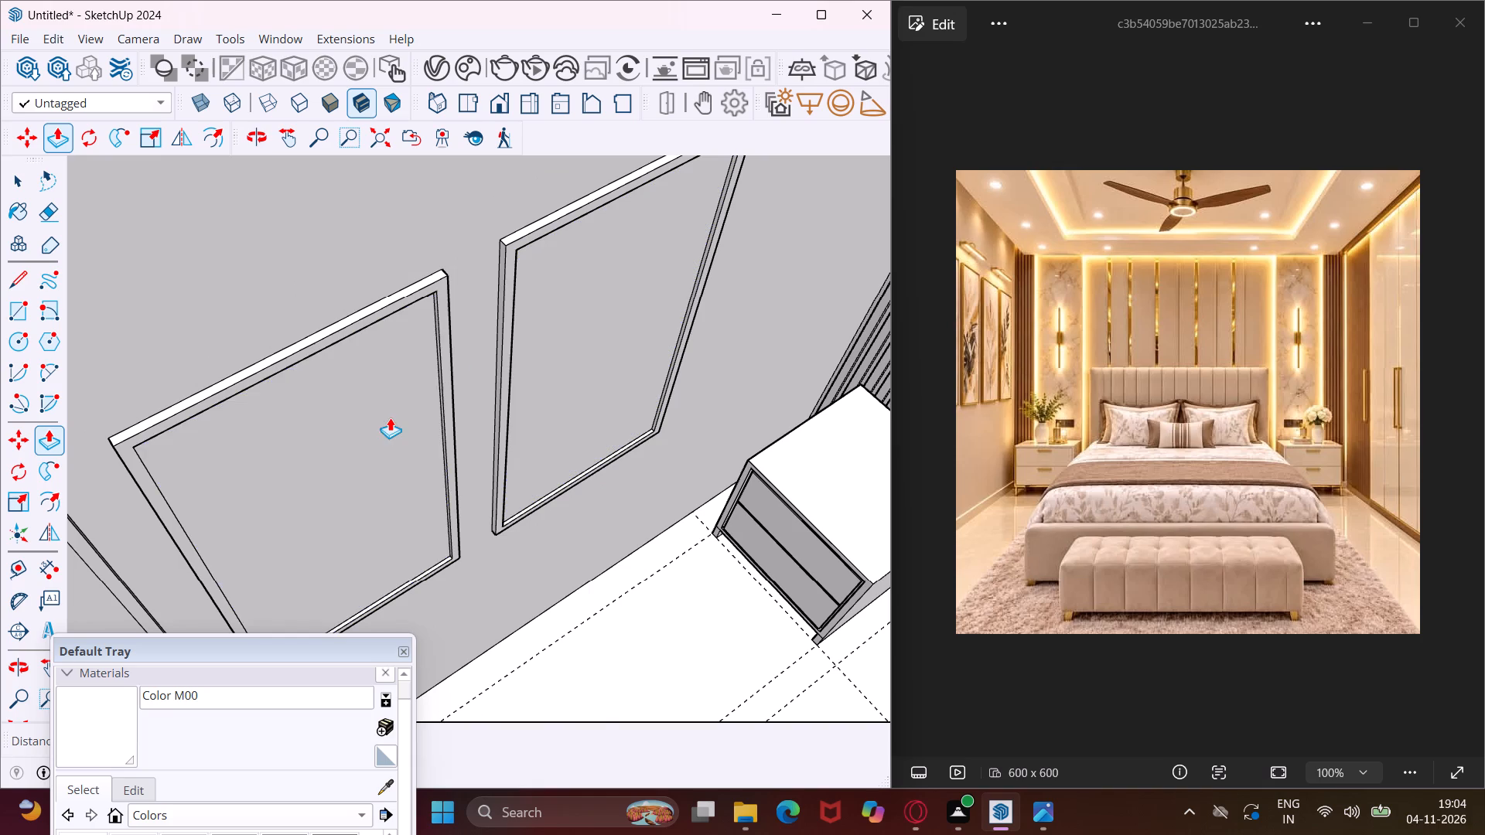
scroll(473, 304, "down", 9)
scroll(252, 462, "up", 3)
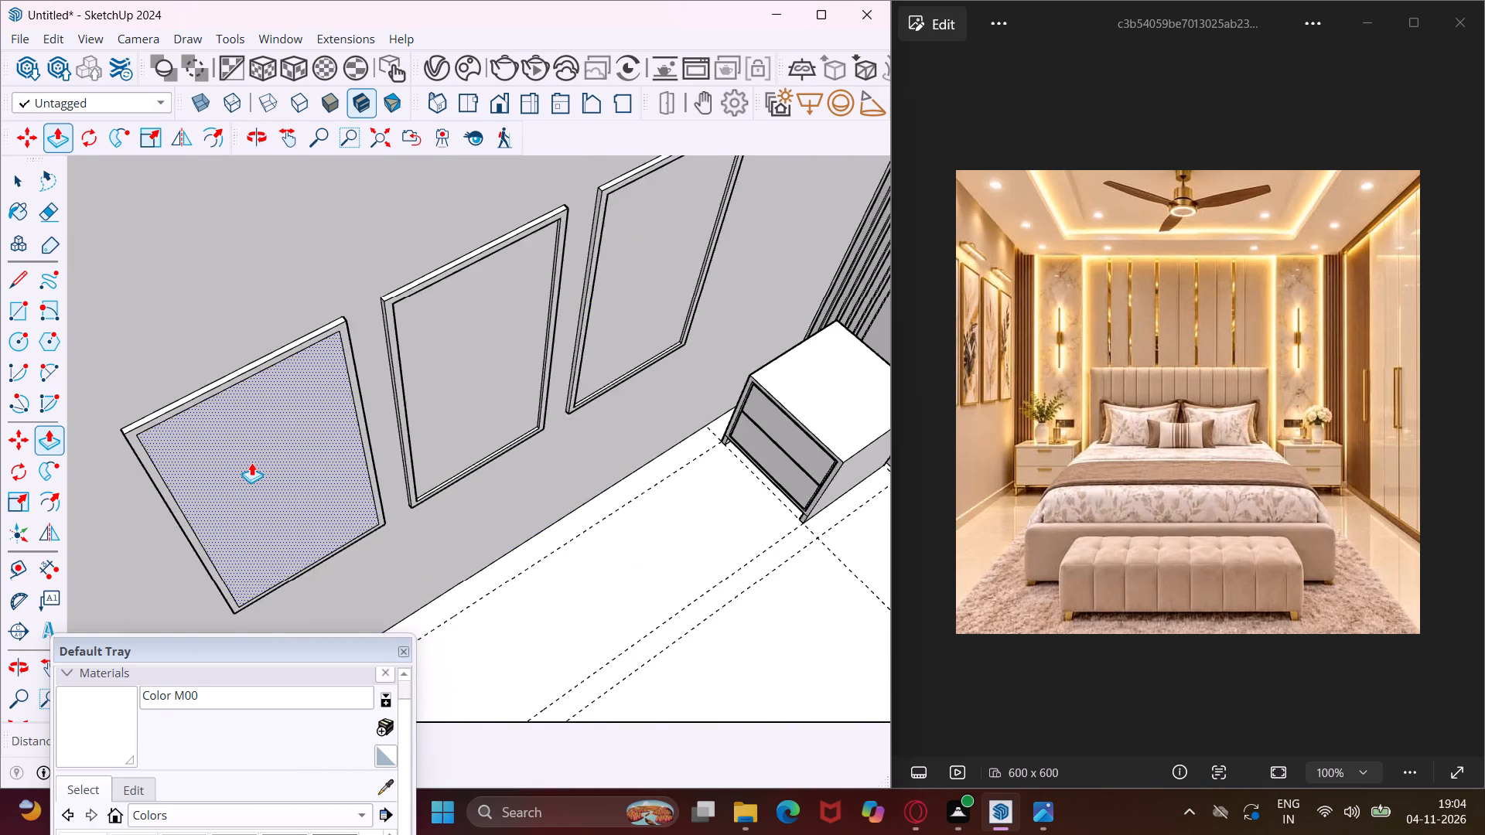
scroll(251, 462, "up", 4)
double_click(247, 462)
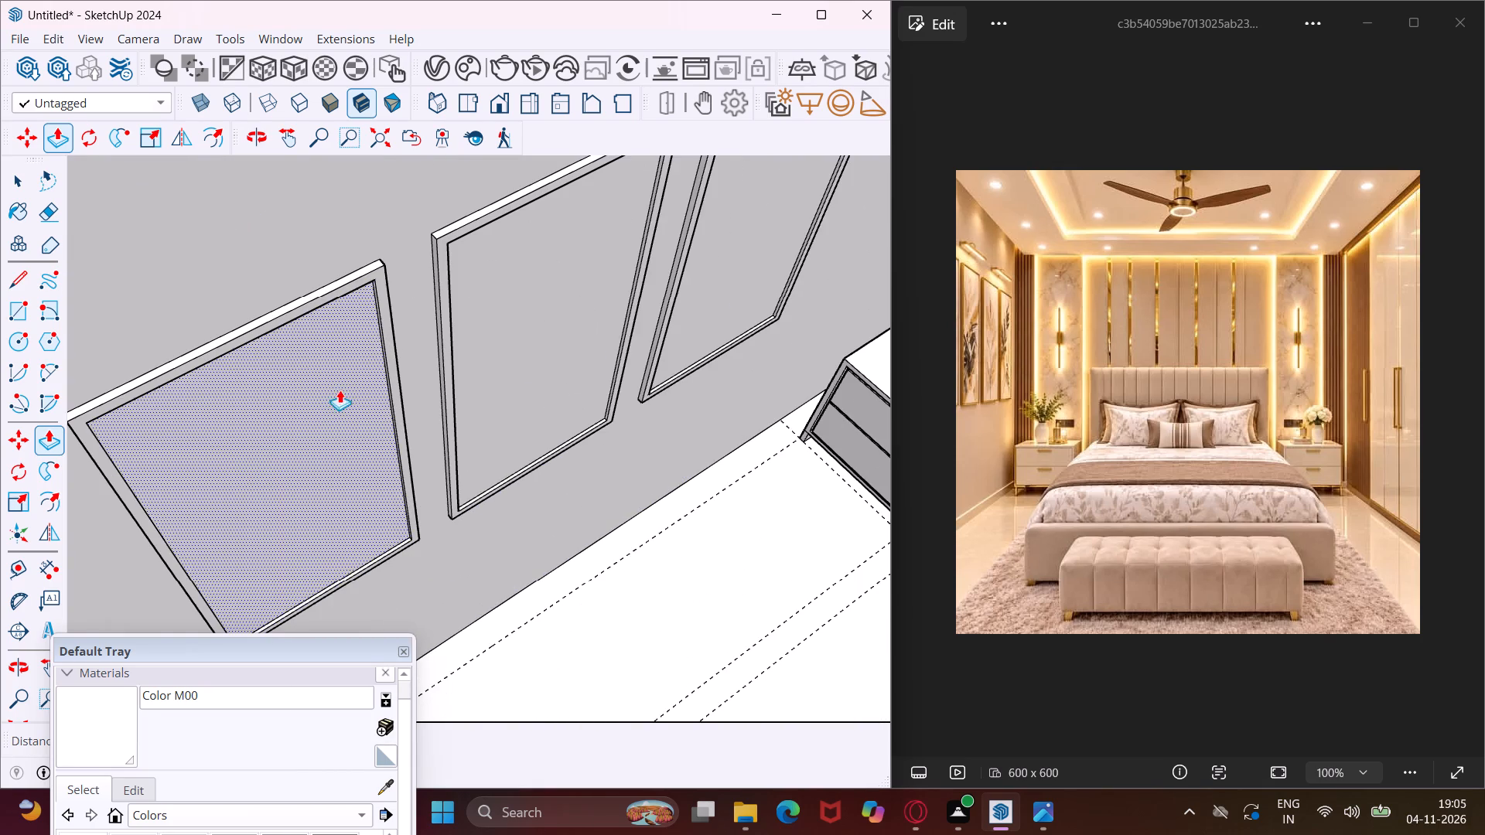
scroll(347, 383, "down", 4)
middle_click_drag(376, 426, 479, 287)
scroll(480, 316, "down", 5)
scroll(457, 389, "down", 4)
key("Escape")
key("space")
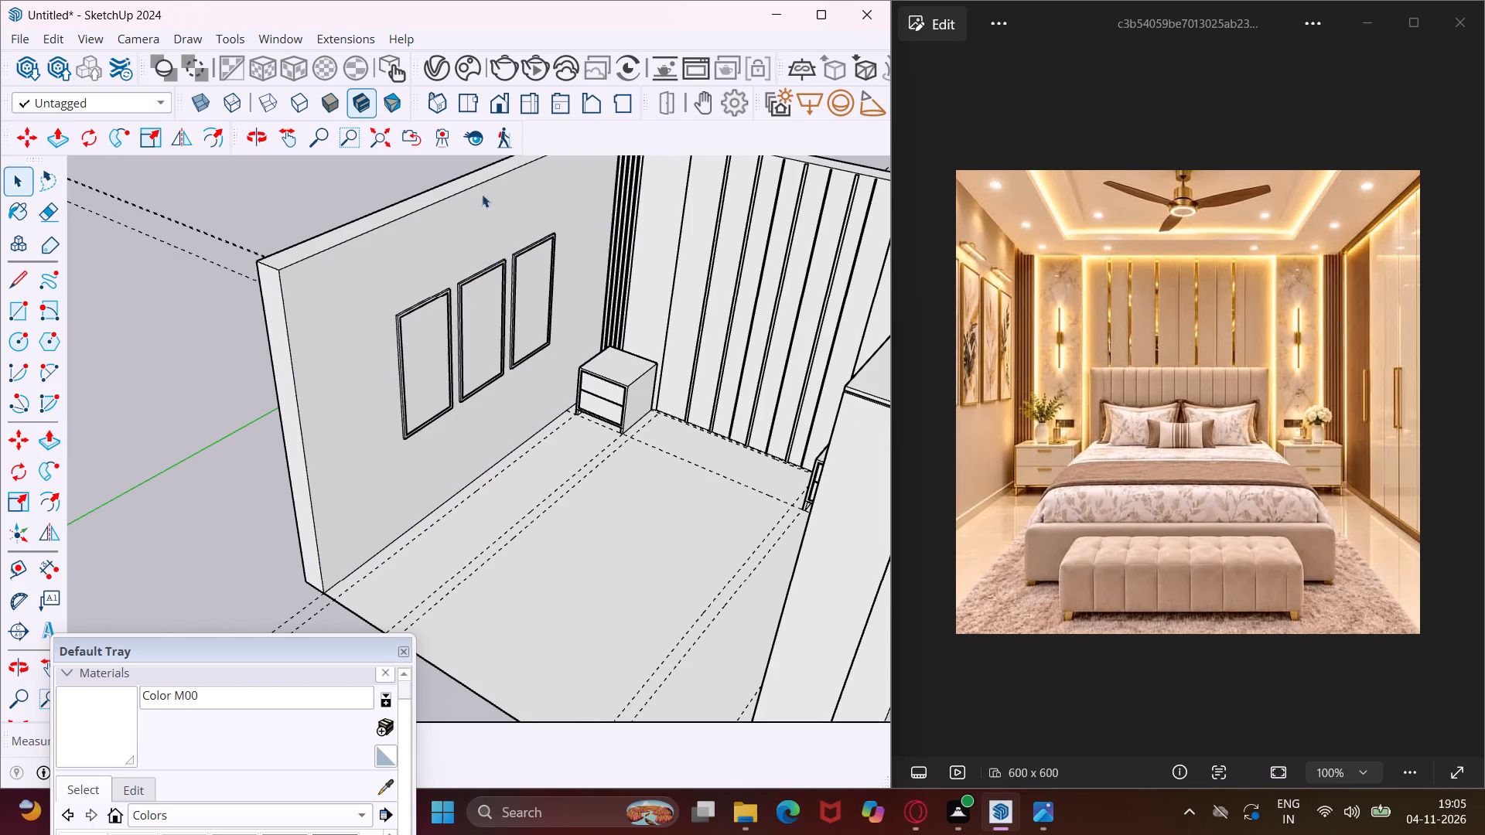
From Chaos Cosmos's online Ceiling lights category, import Tlon Light 1950 Ceiling 152 010 and place it outside the room near the bed's headboard.
left_click(468, 75)
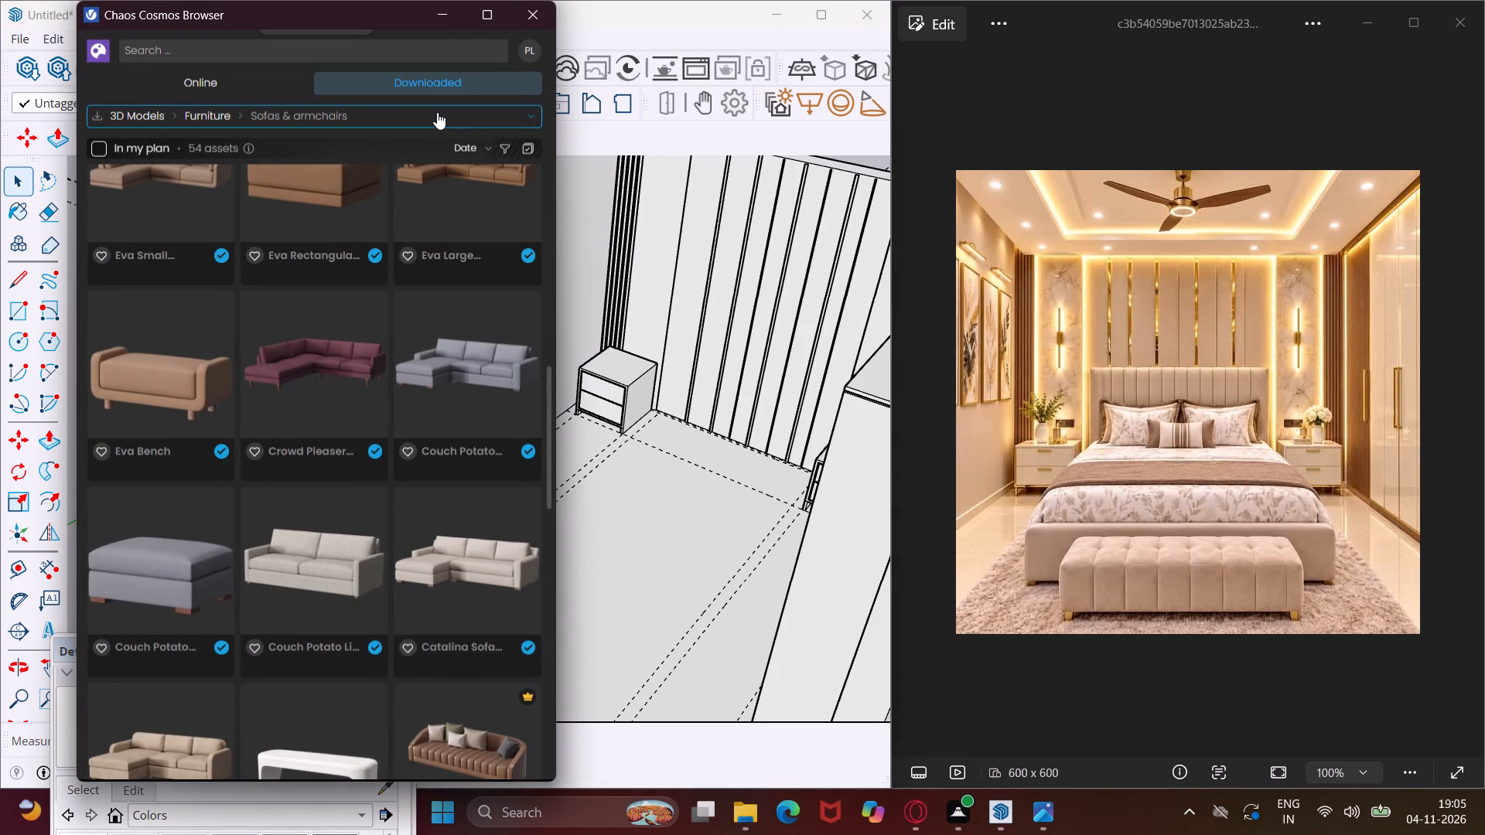
left_click(221, 80)
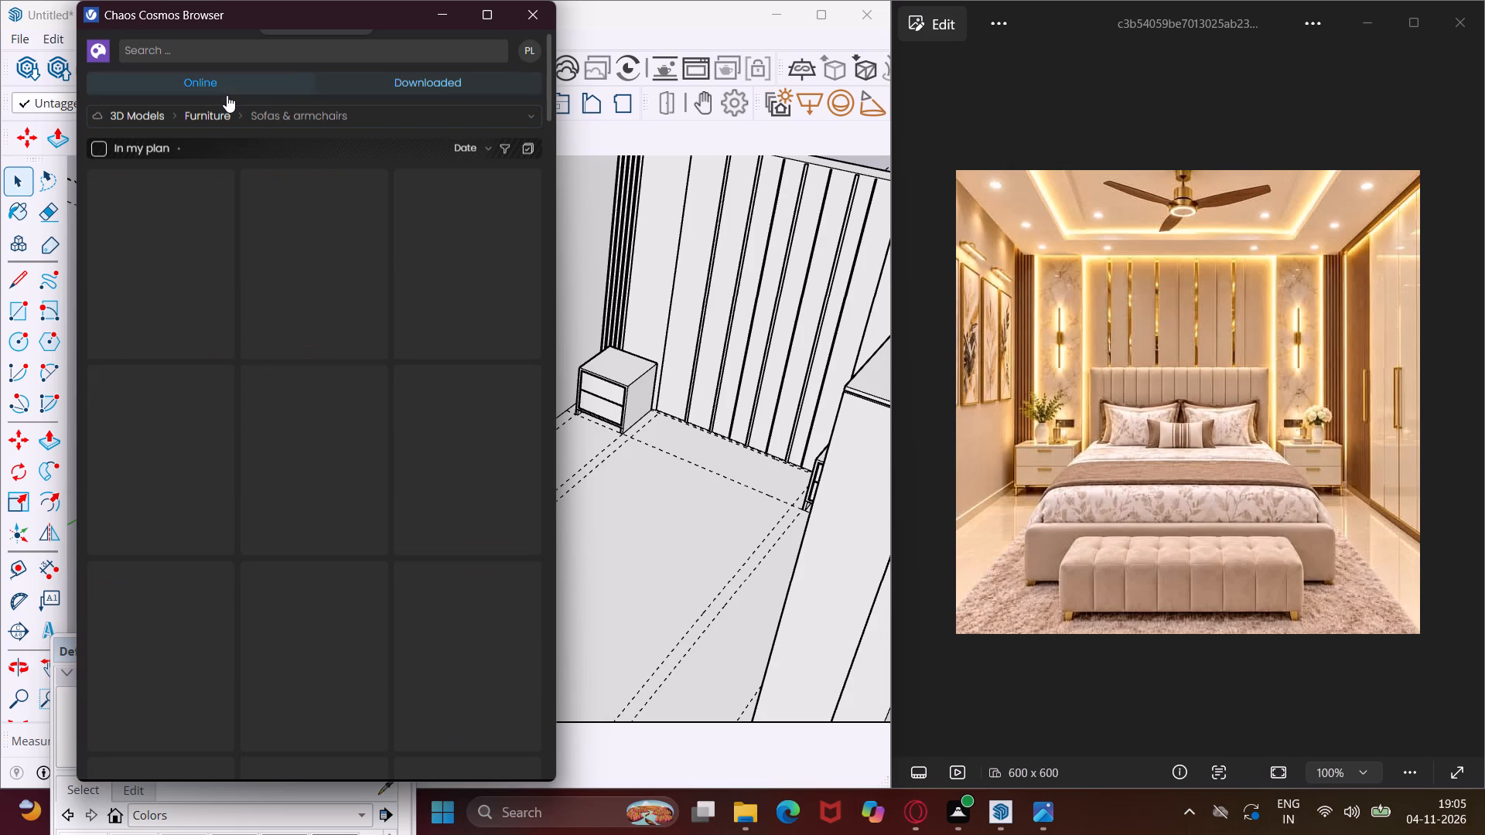
left_click(266, 118)
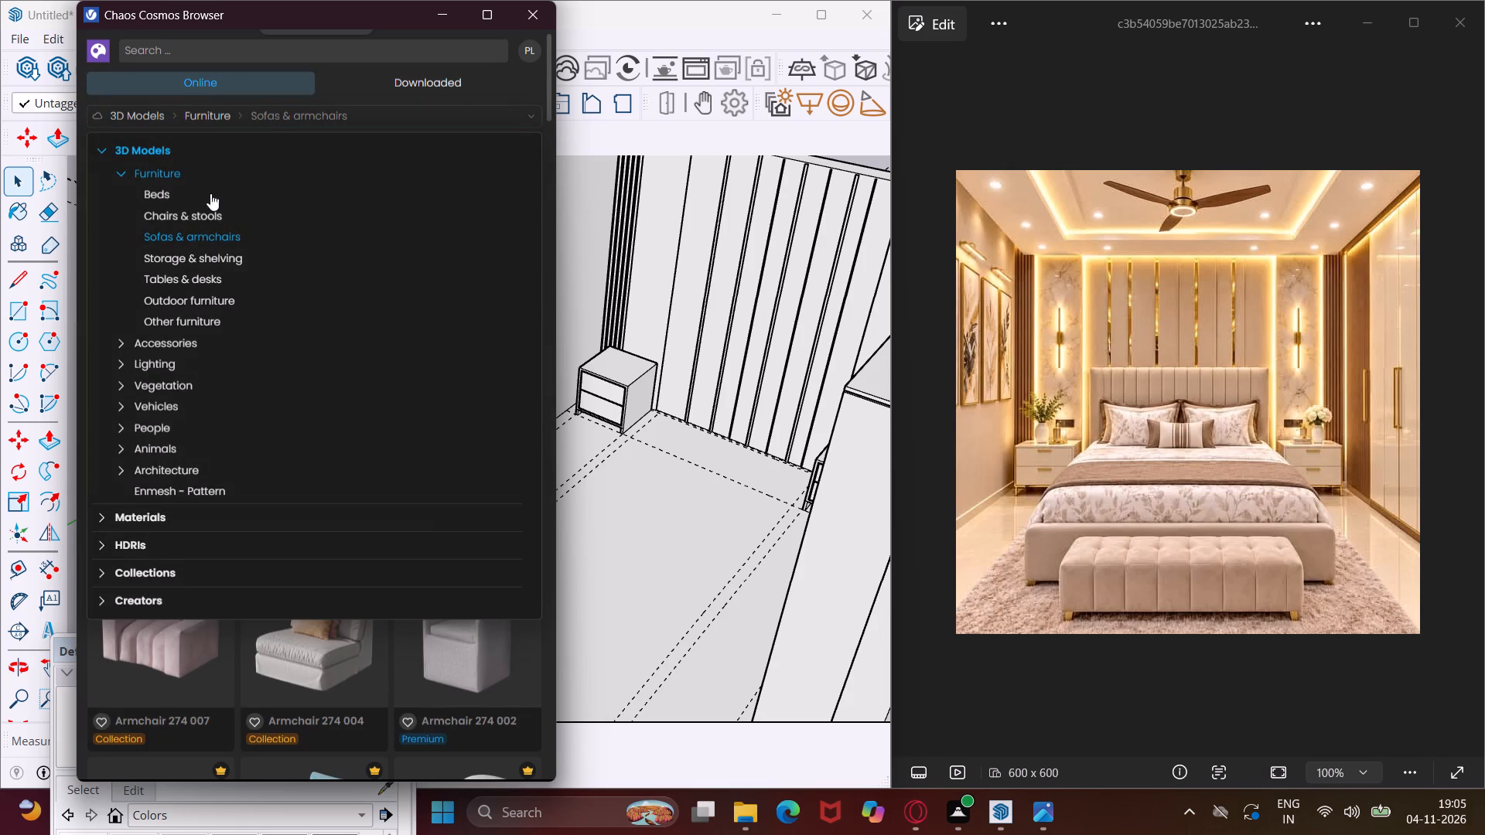
left_click(126, 364)
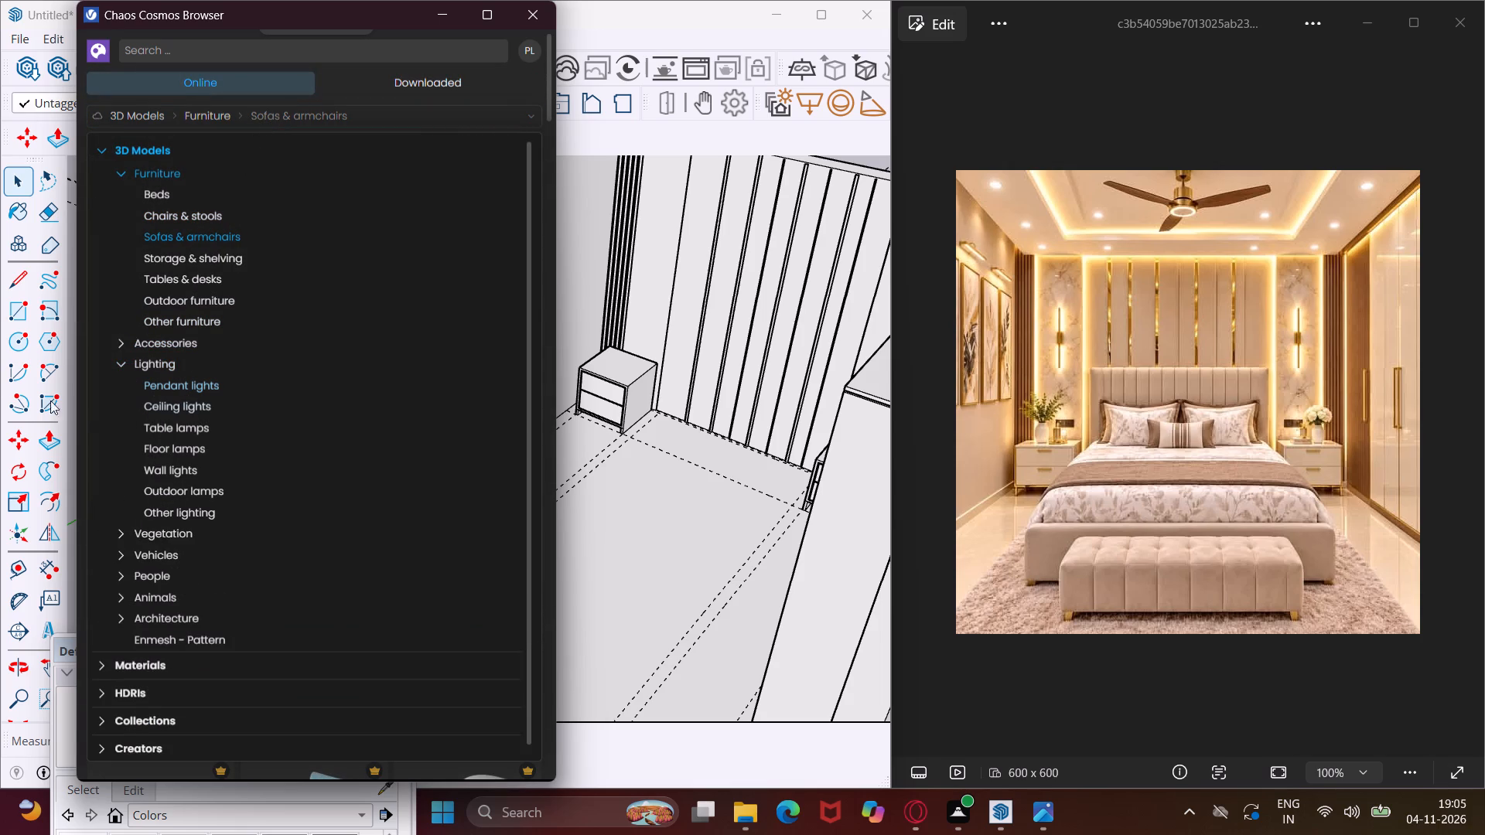
left_click(154, 409)
scroll(154, 409, "down", 2)
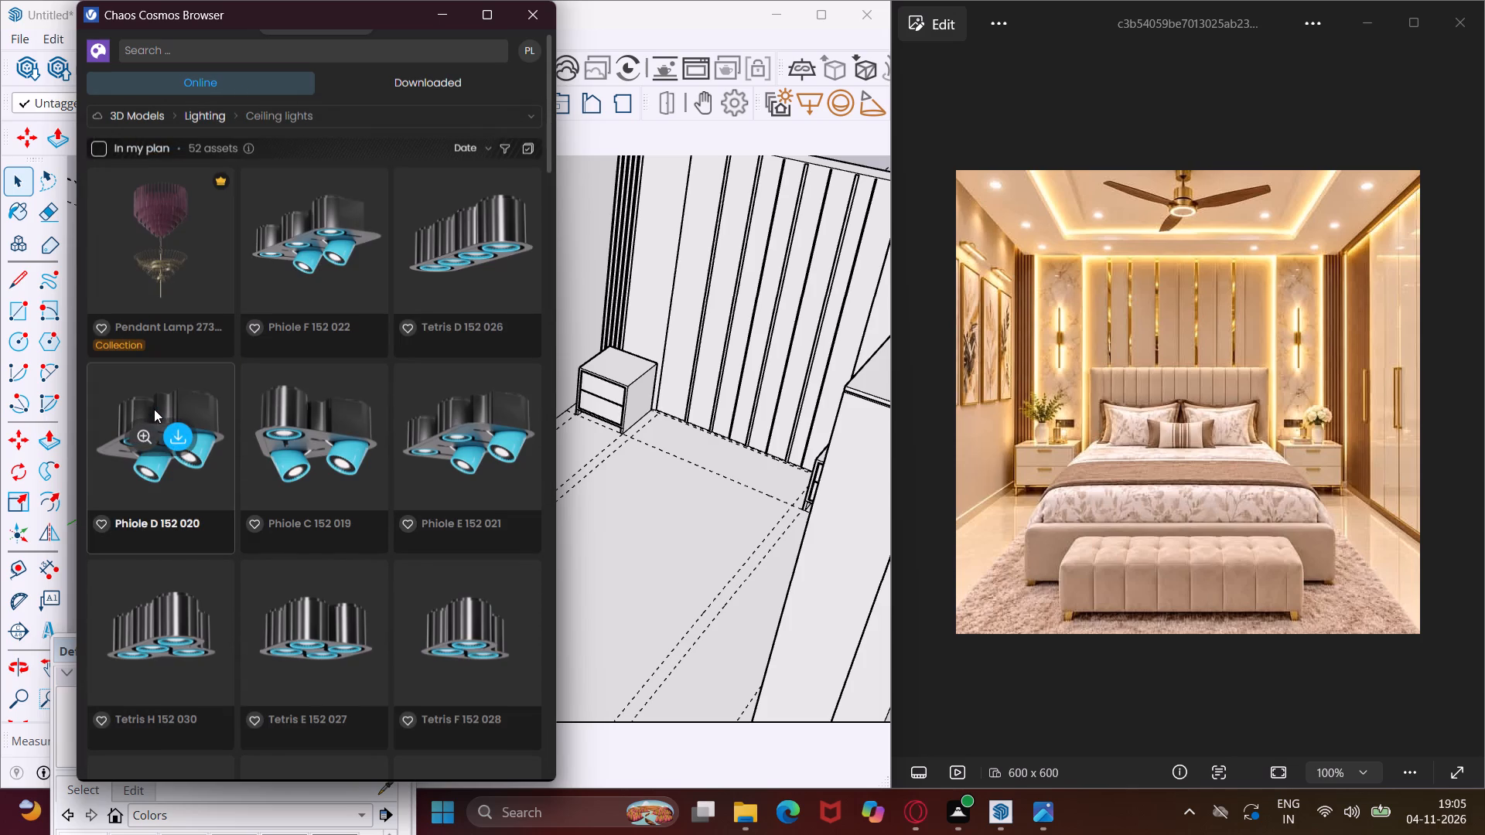
scroll(154, 409, "down", 9)
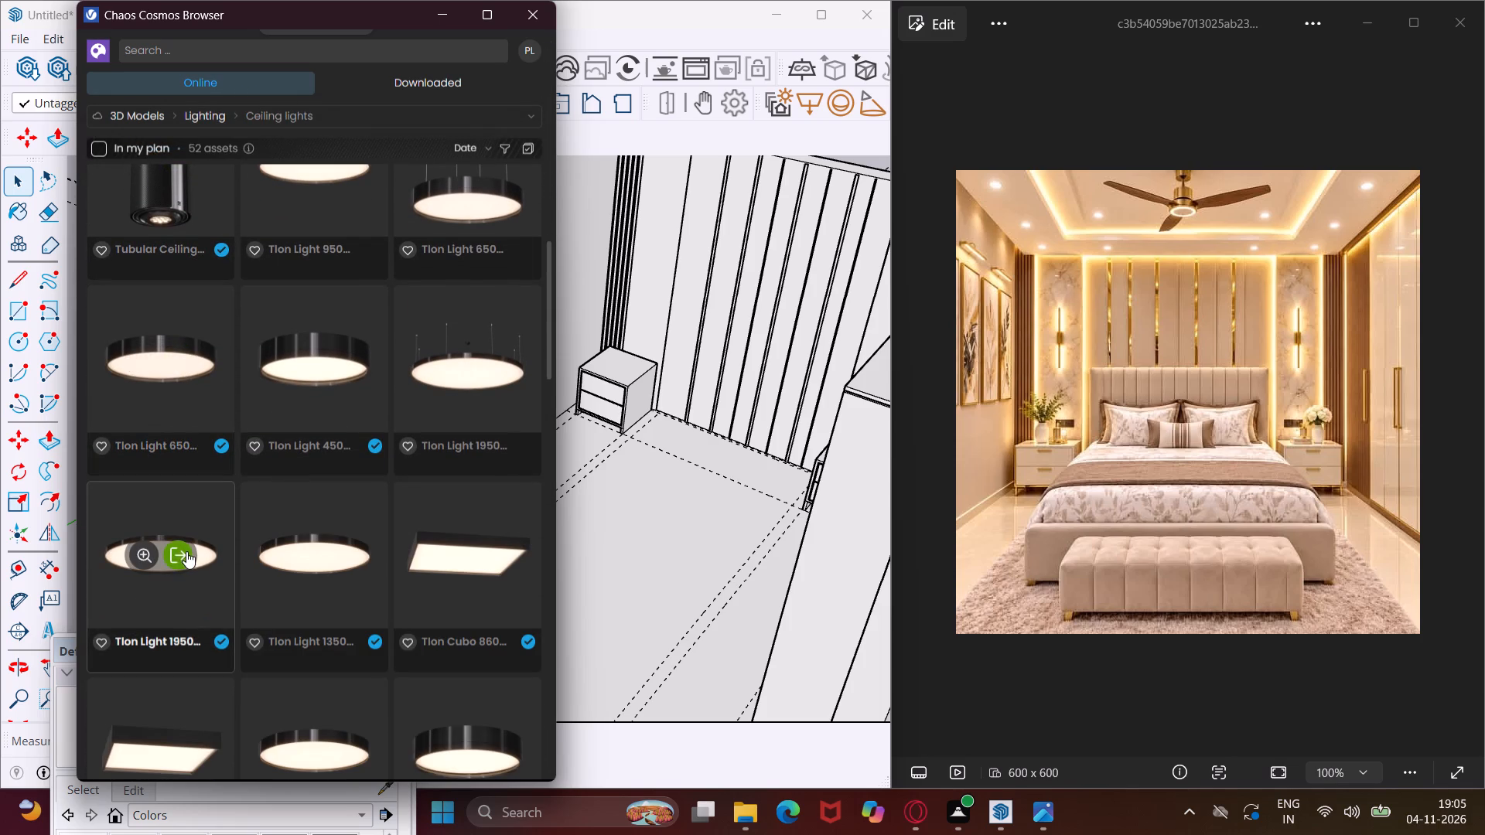
left_click(178, 548)
scroll(276, 530, "down", 6)
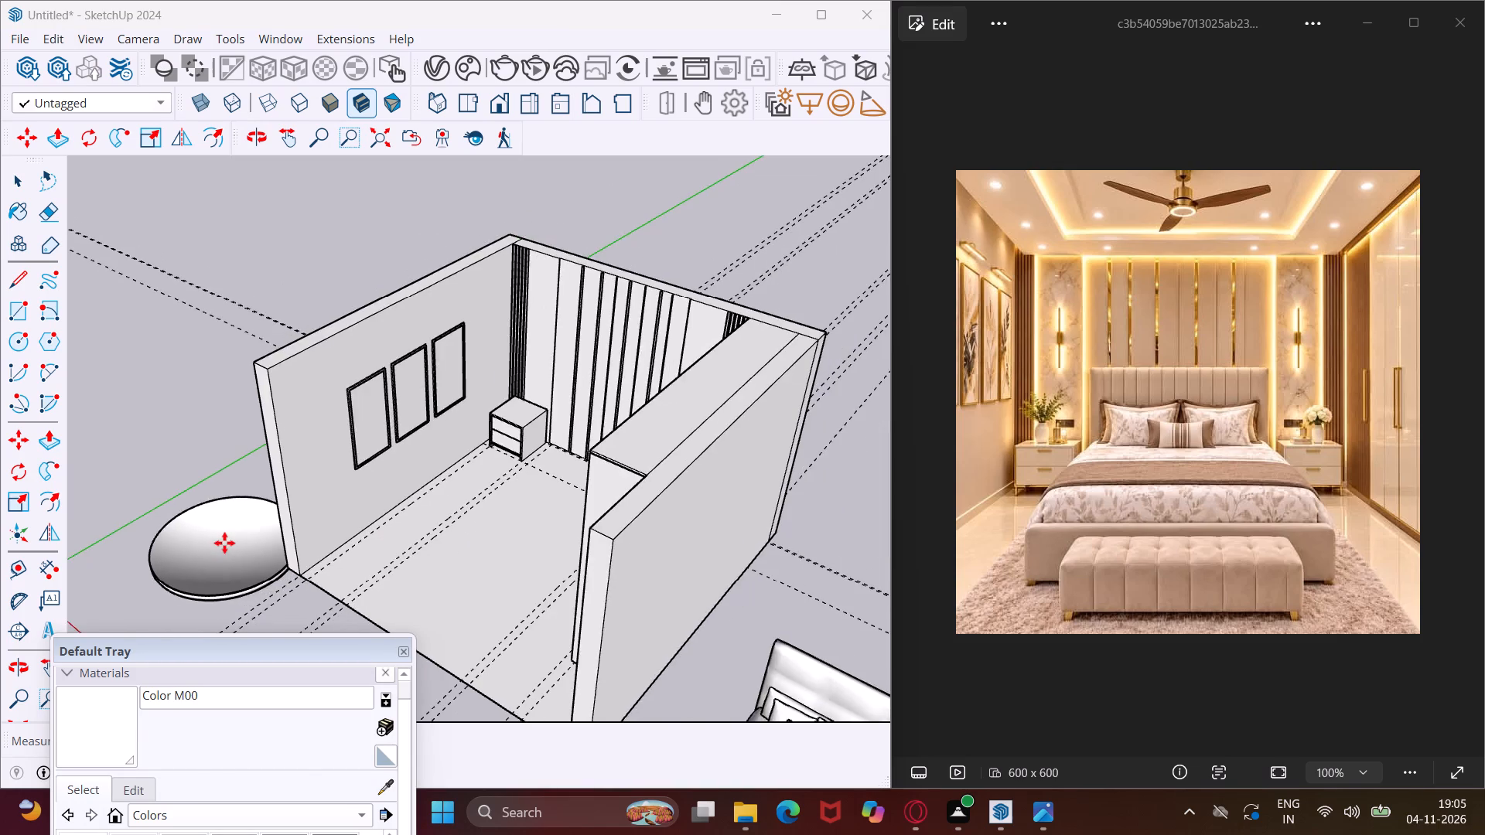
scroll(224, 543, "down", 5)
left_click(701, 607)
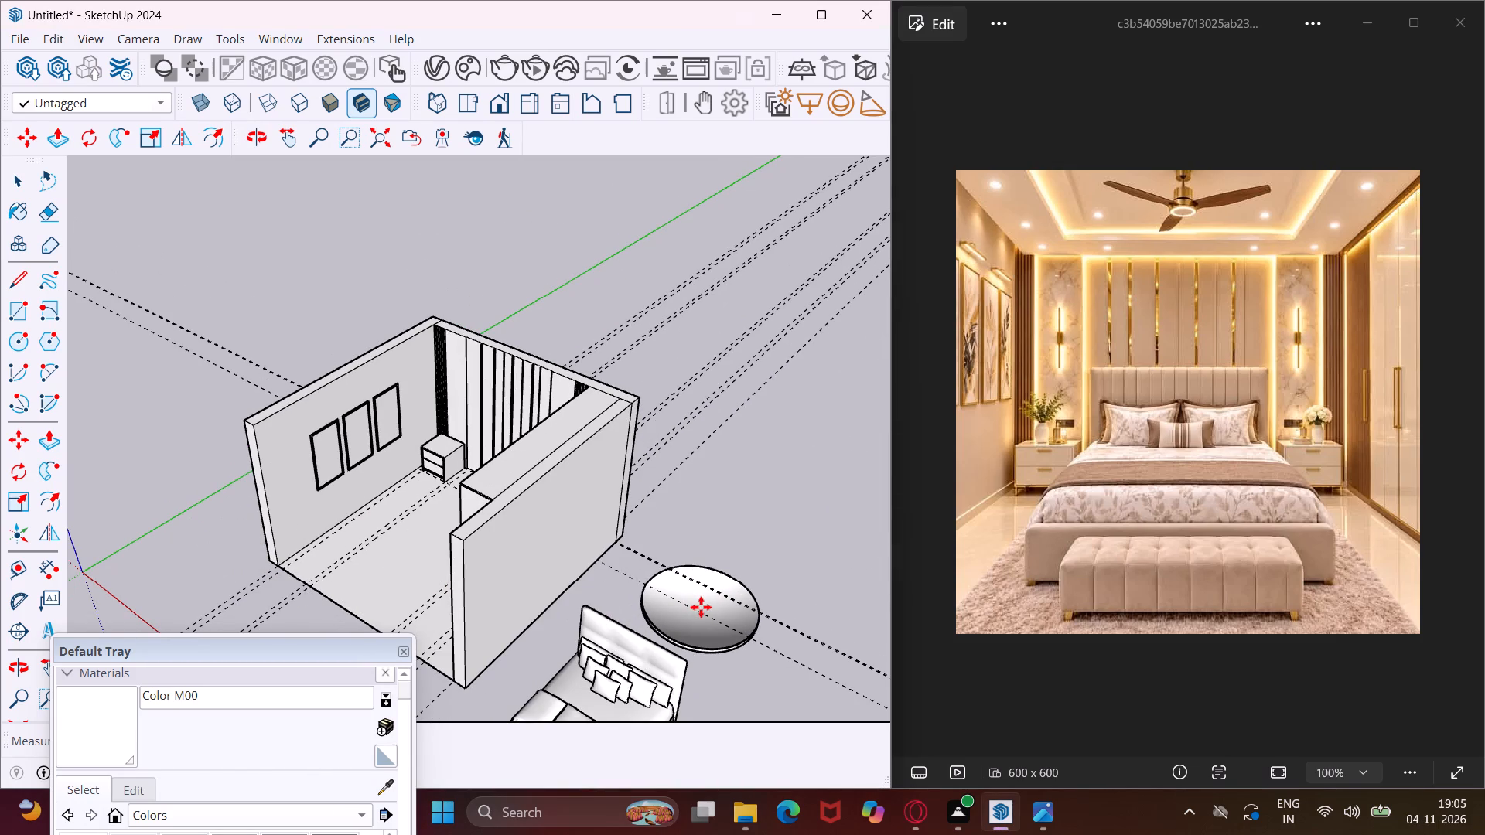
key("Escape")
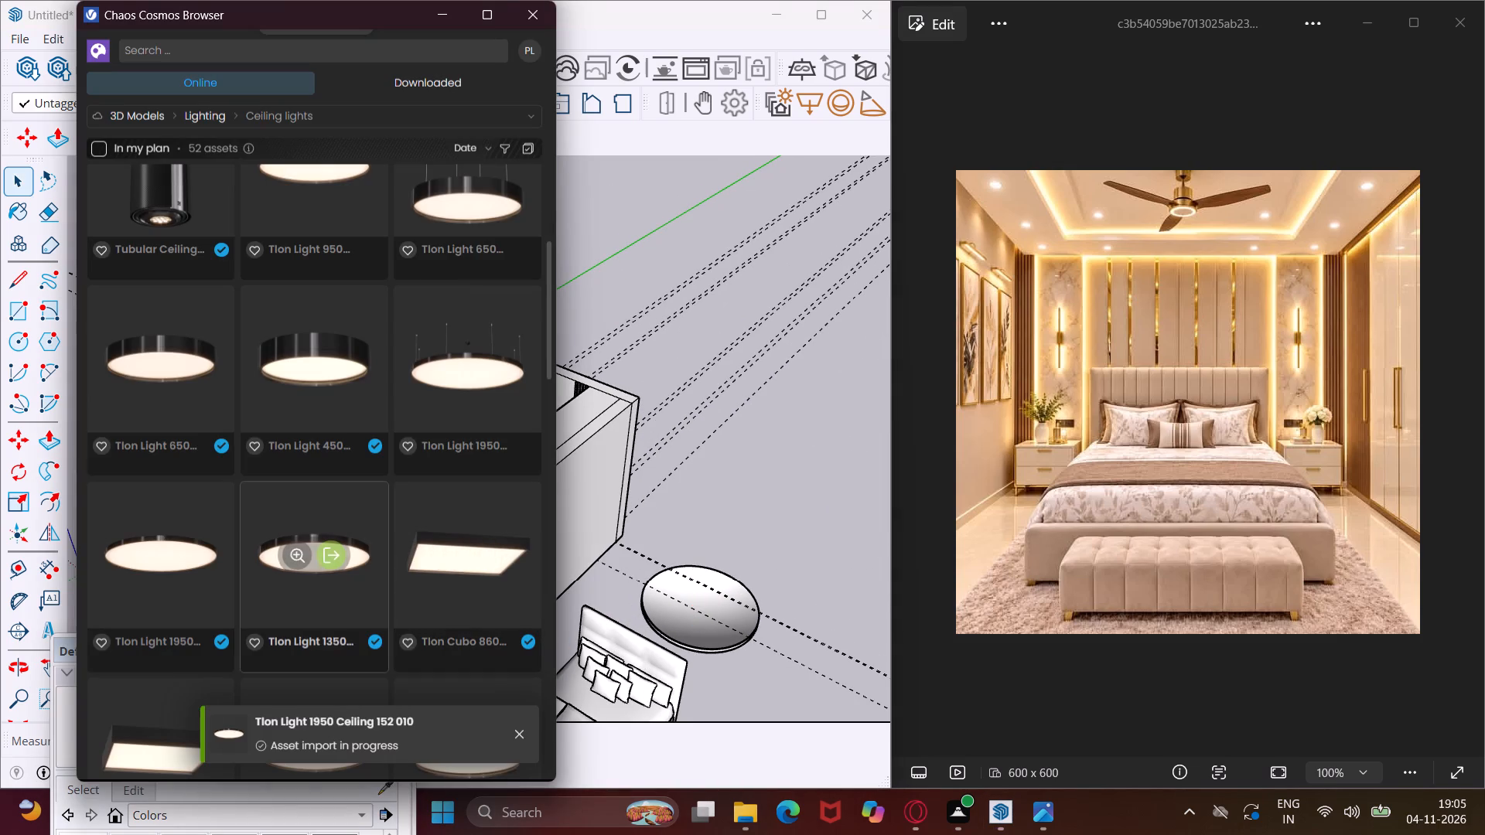
Browse the rest of Cosmos's online Ceiling lights category for fixtures that suit the reference bedroom.
scroll(295, 575, "down", 9)
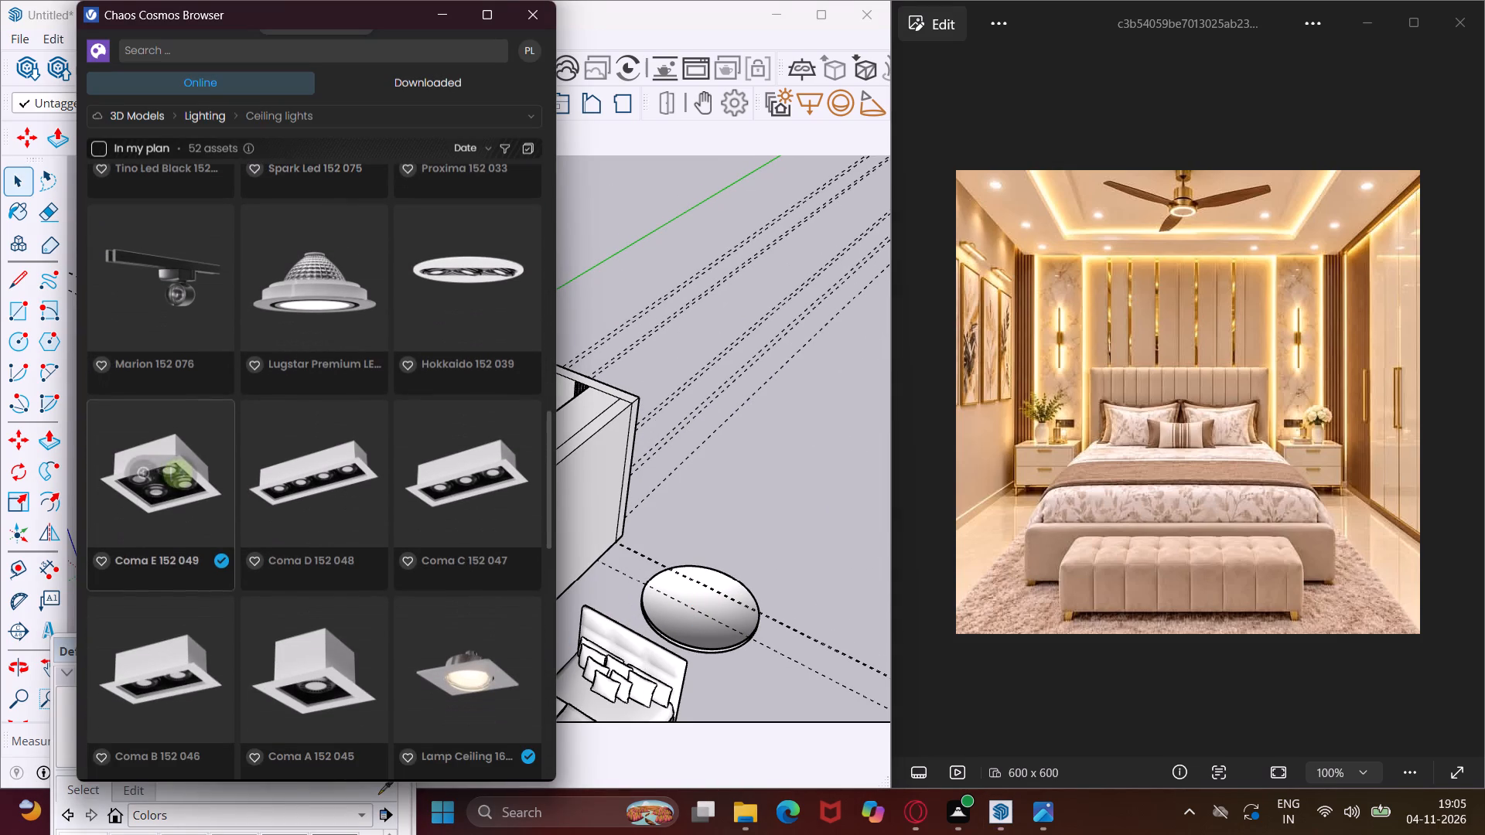
scroll(230, 591, "up", 3)
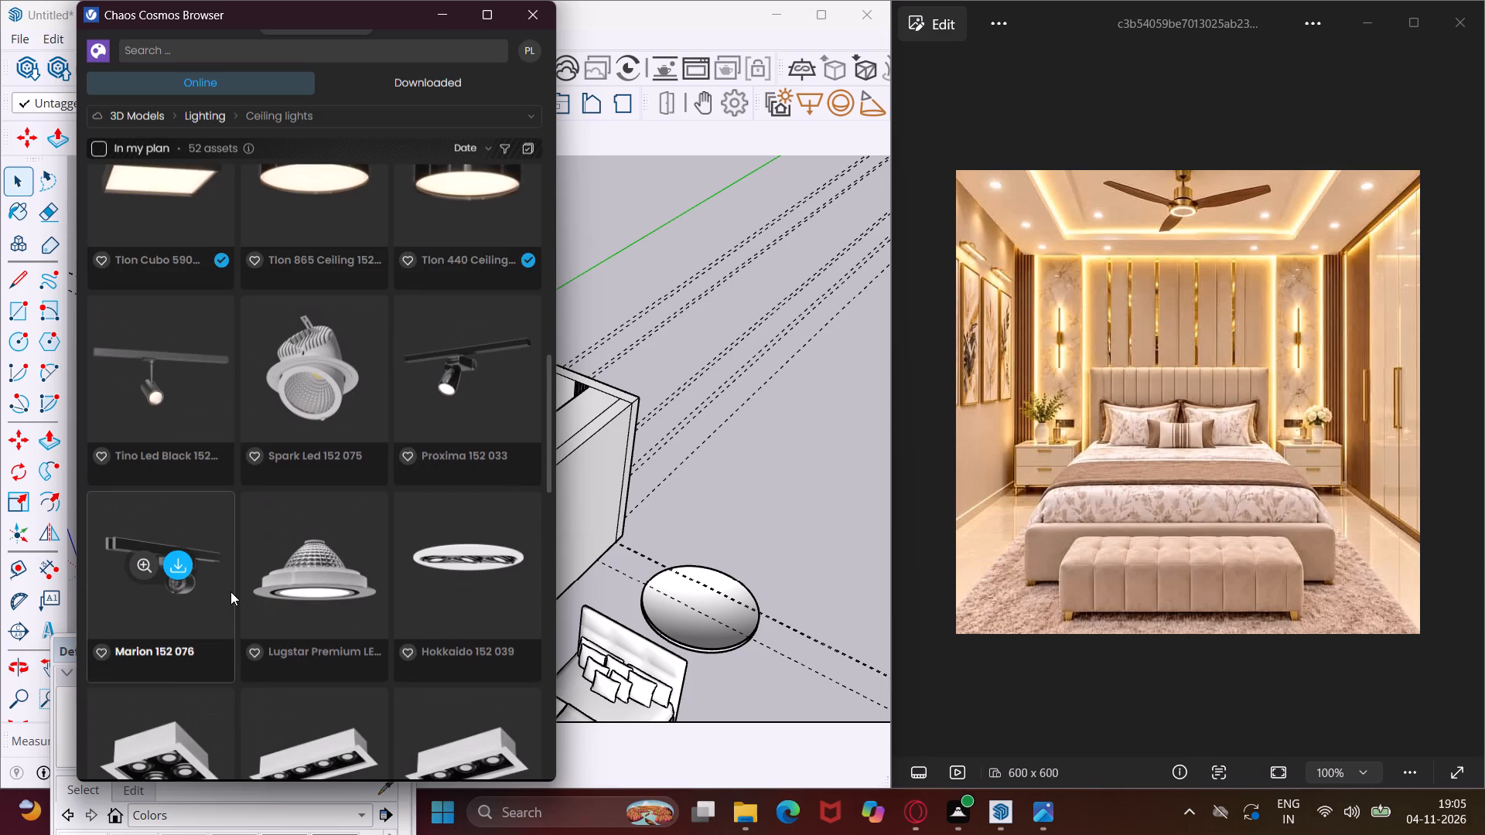
scroll(230, 591, "down", 10)
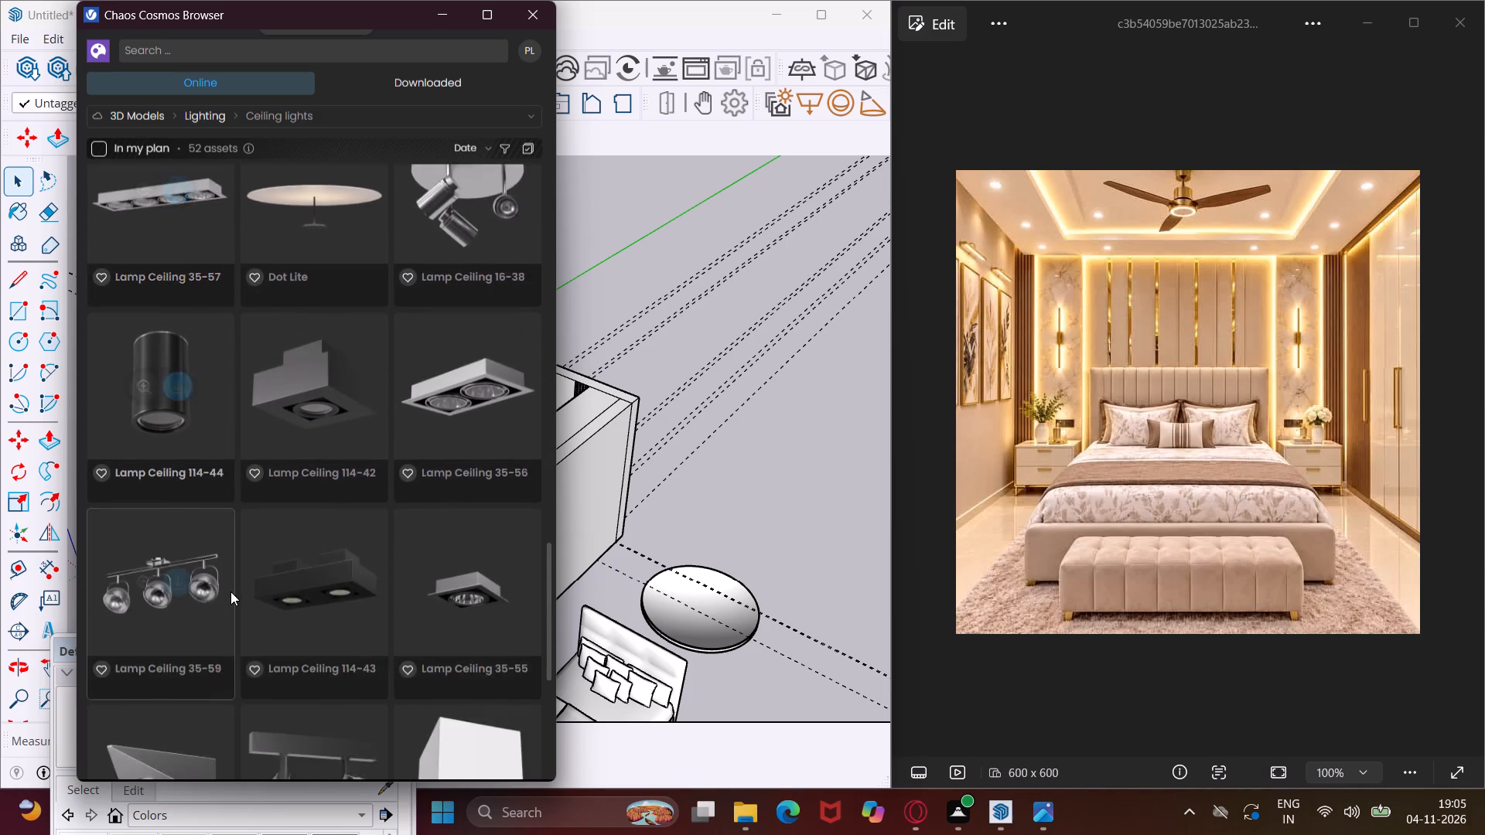
scroll(230, 591, "down", 4)
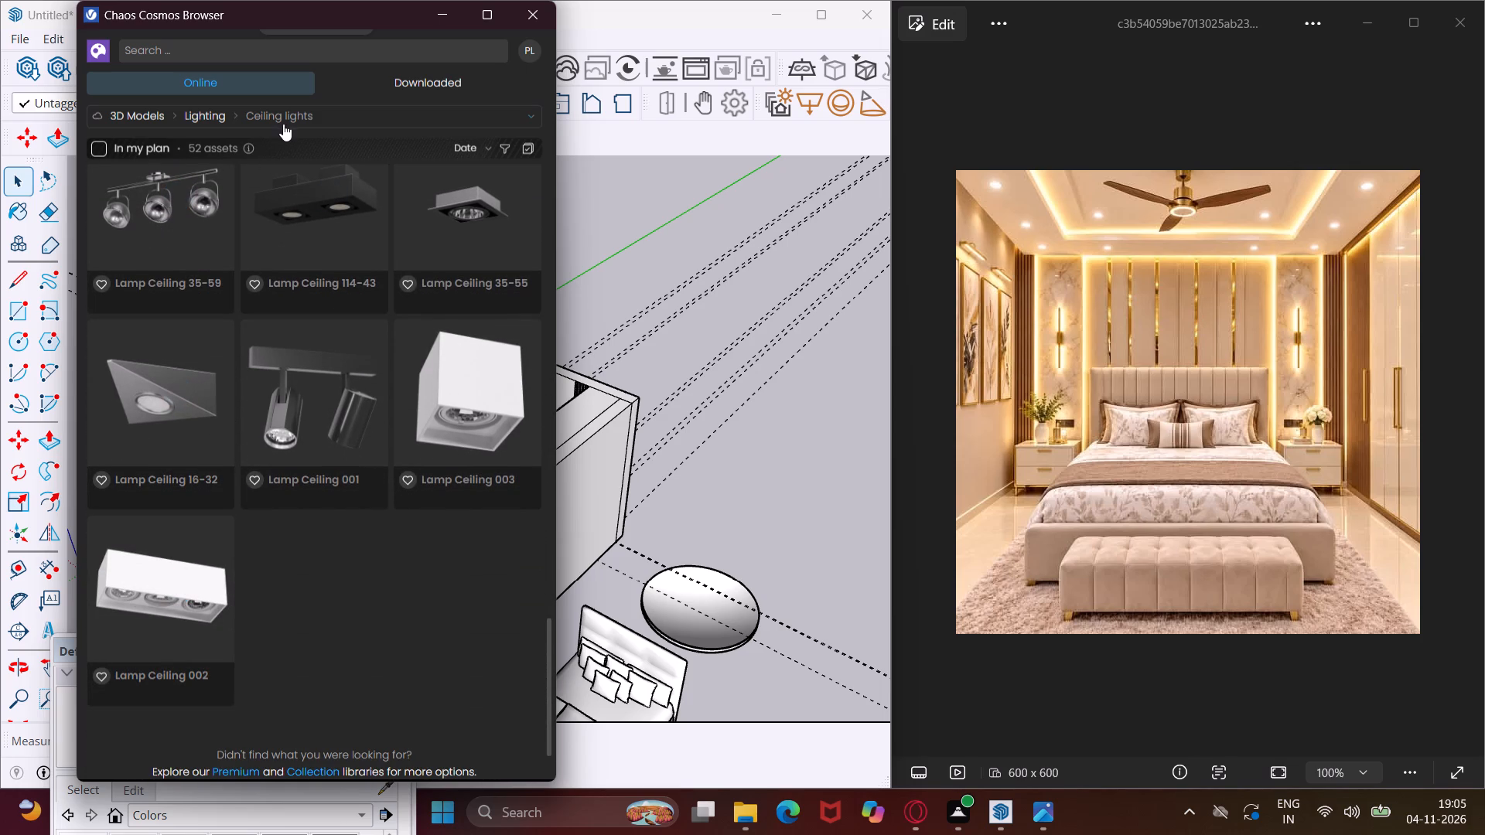
Download Pendant 16-11 and Pendant 16-04 from Cosmos's online Pendant lights category.
left_click(285, 121)
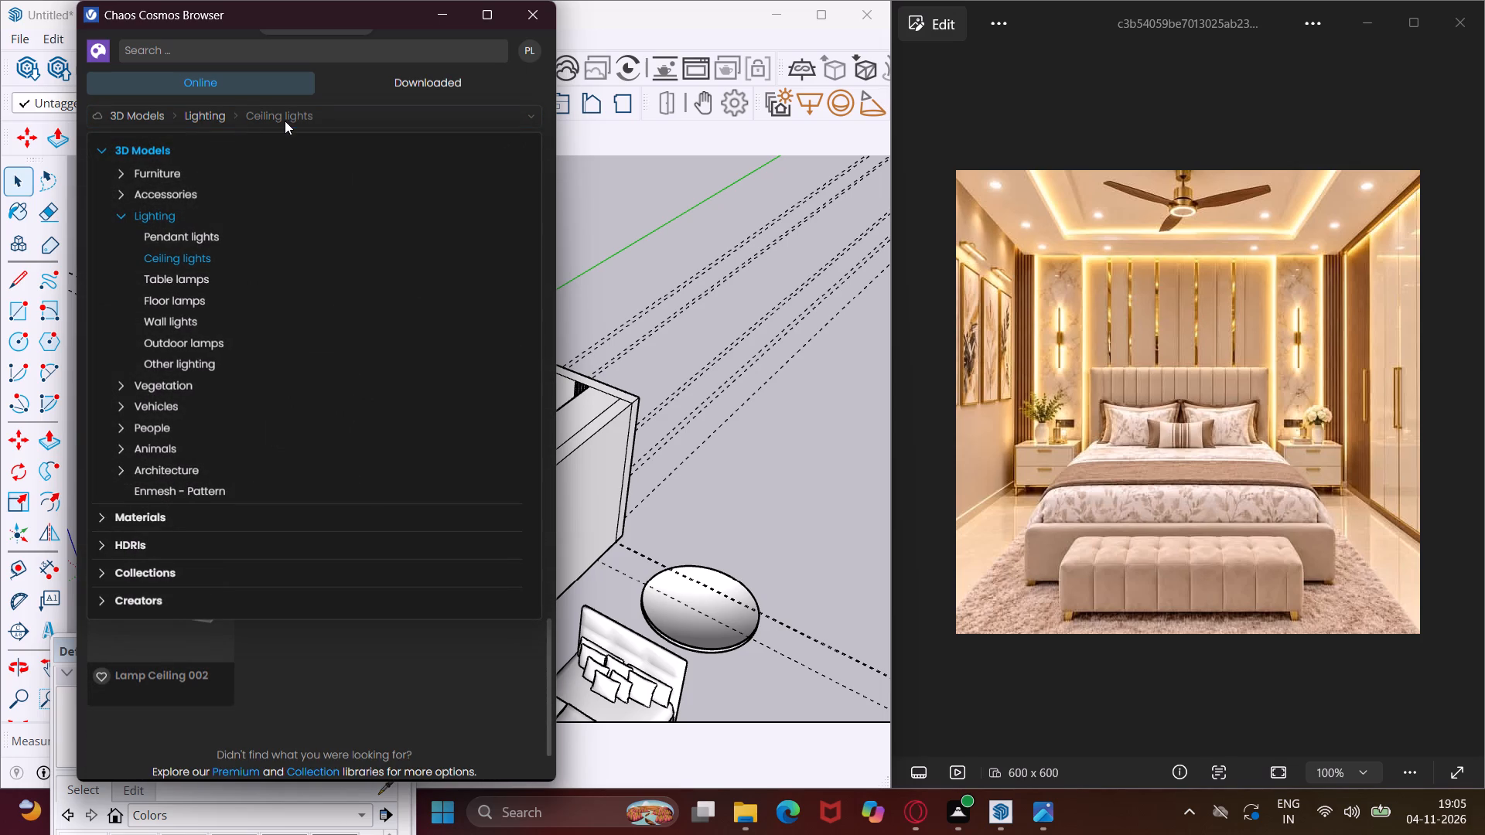
left_click(199, 236)
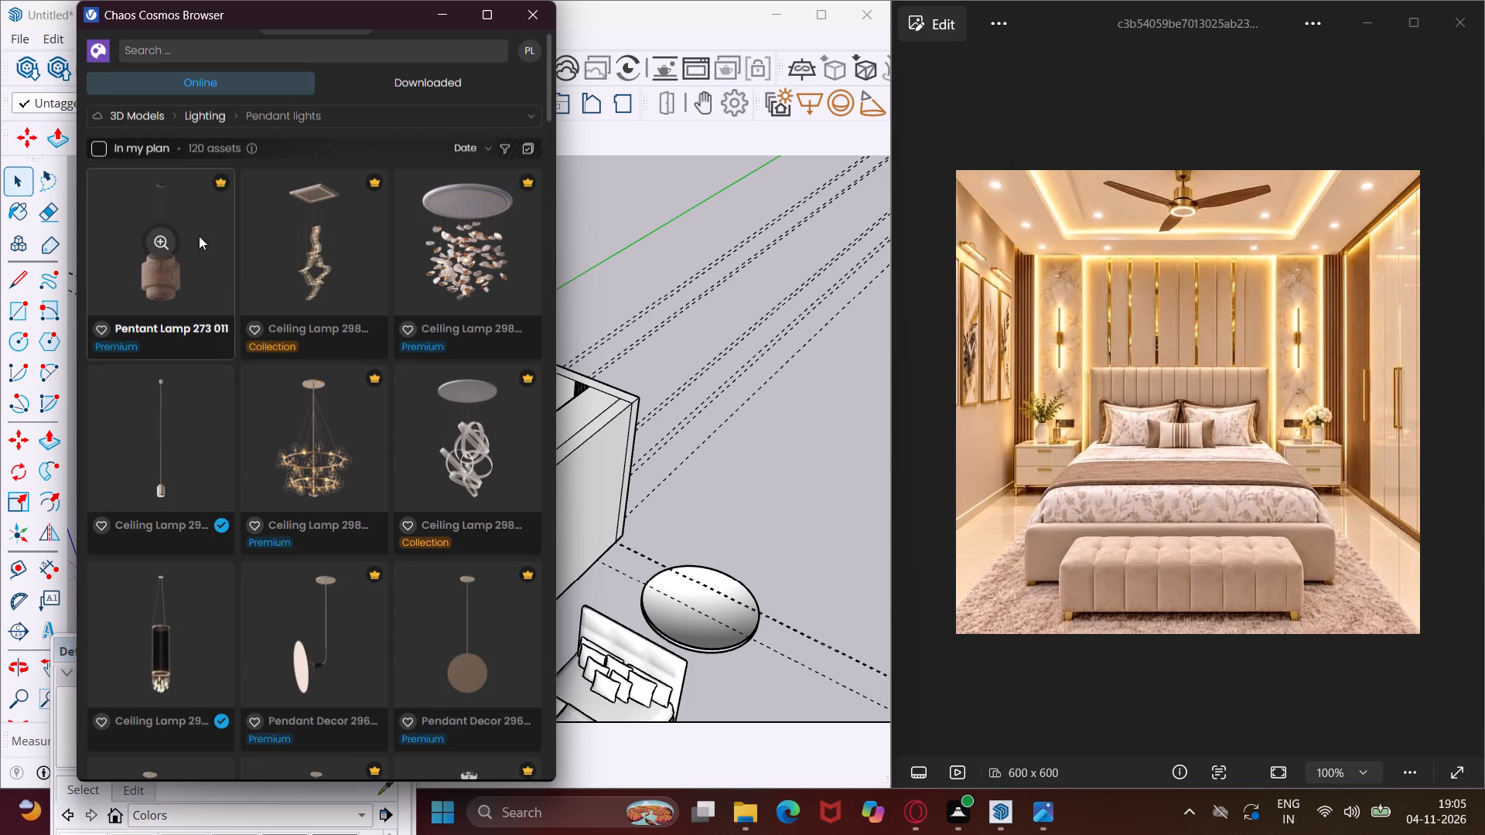
scroll(199, 236, "down", 2)
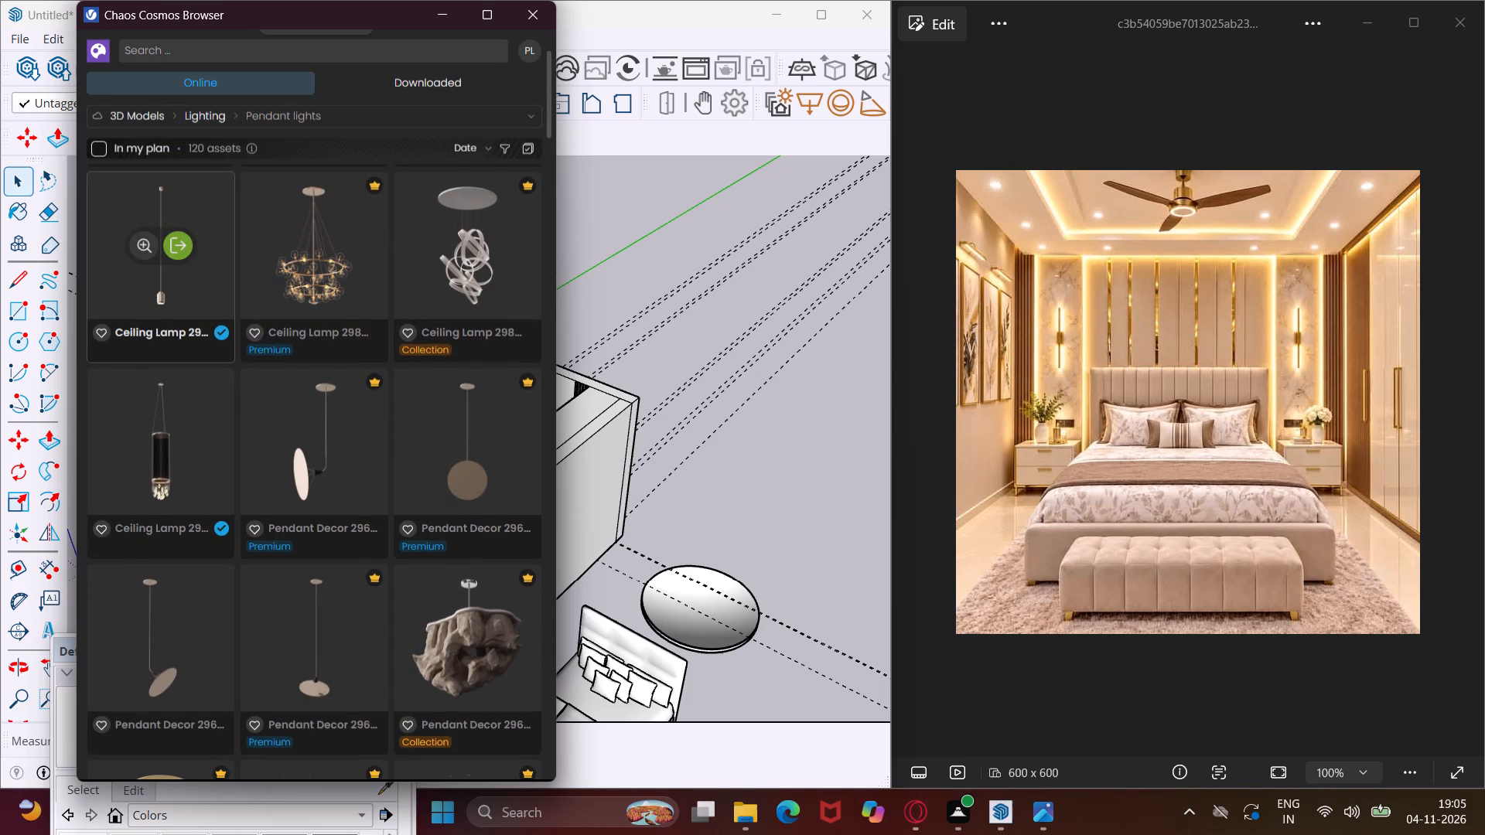
scroll(199, 236, "up", 1)
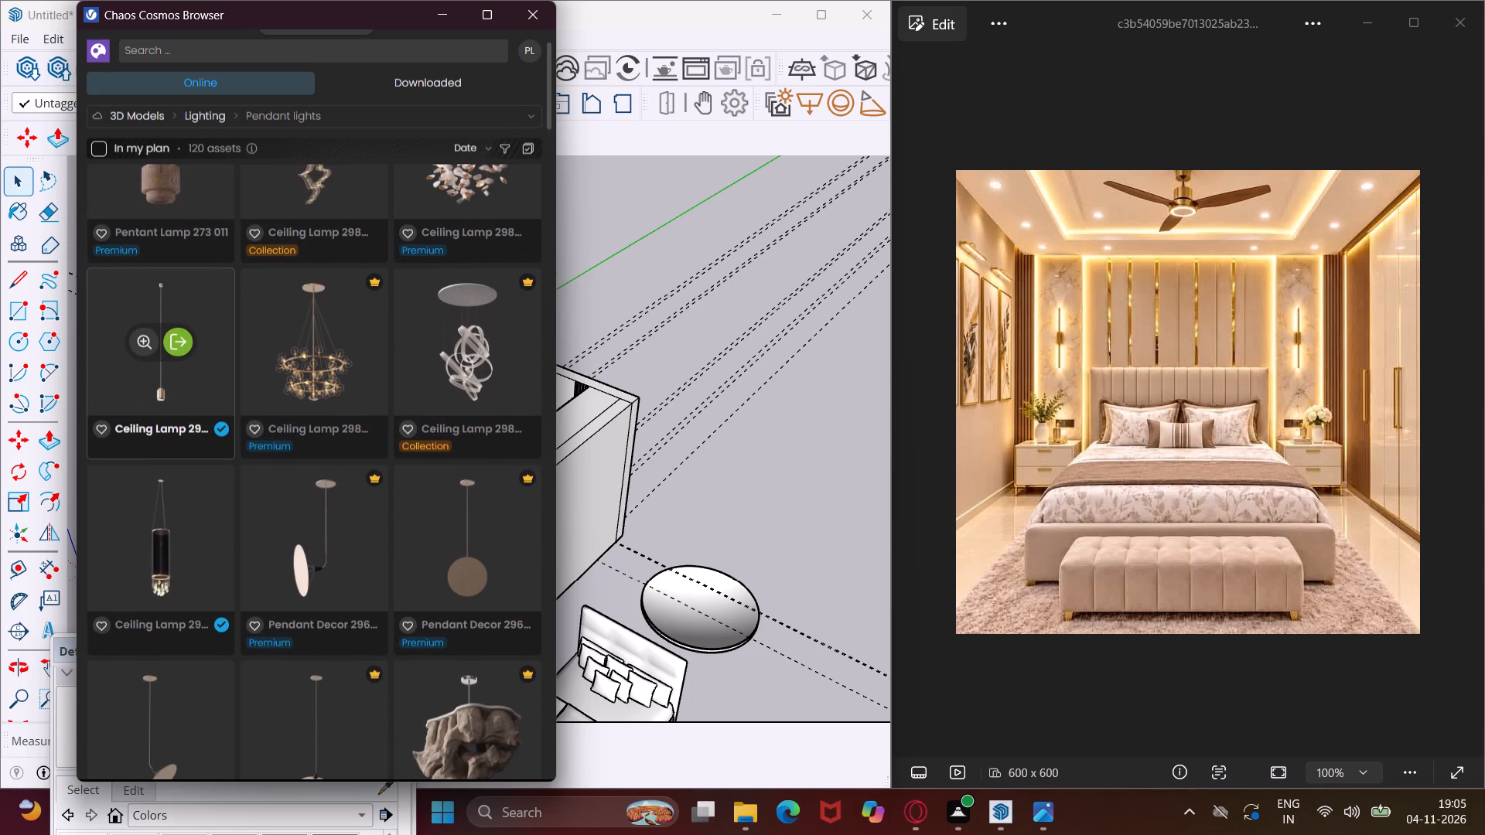
scroll(199, 236, "down", 3)
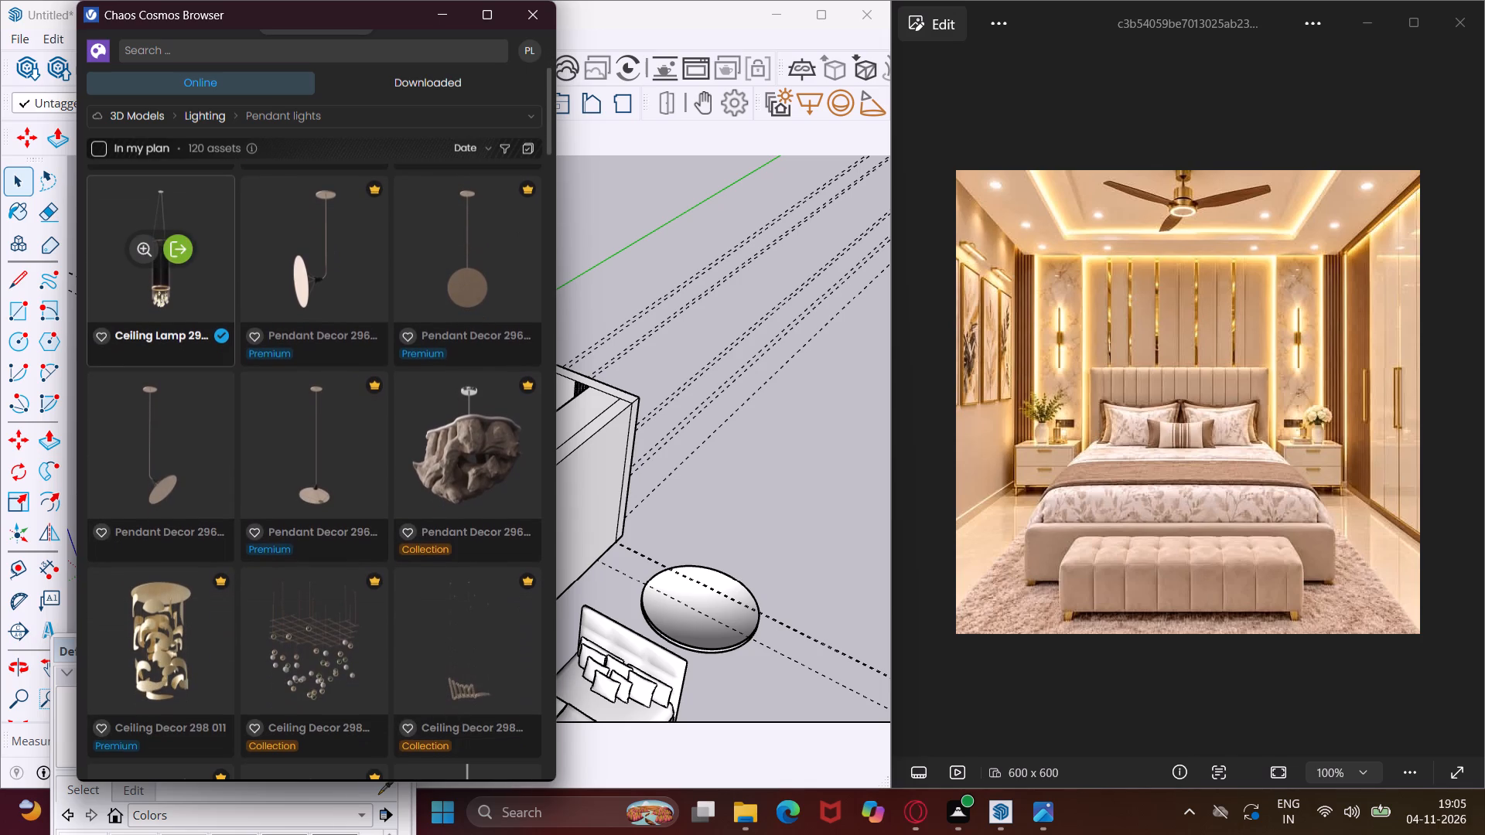
scroll(199, 236, "down", 2)
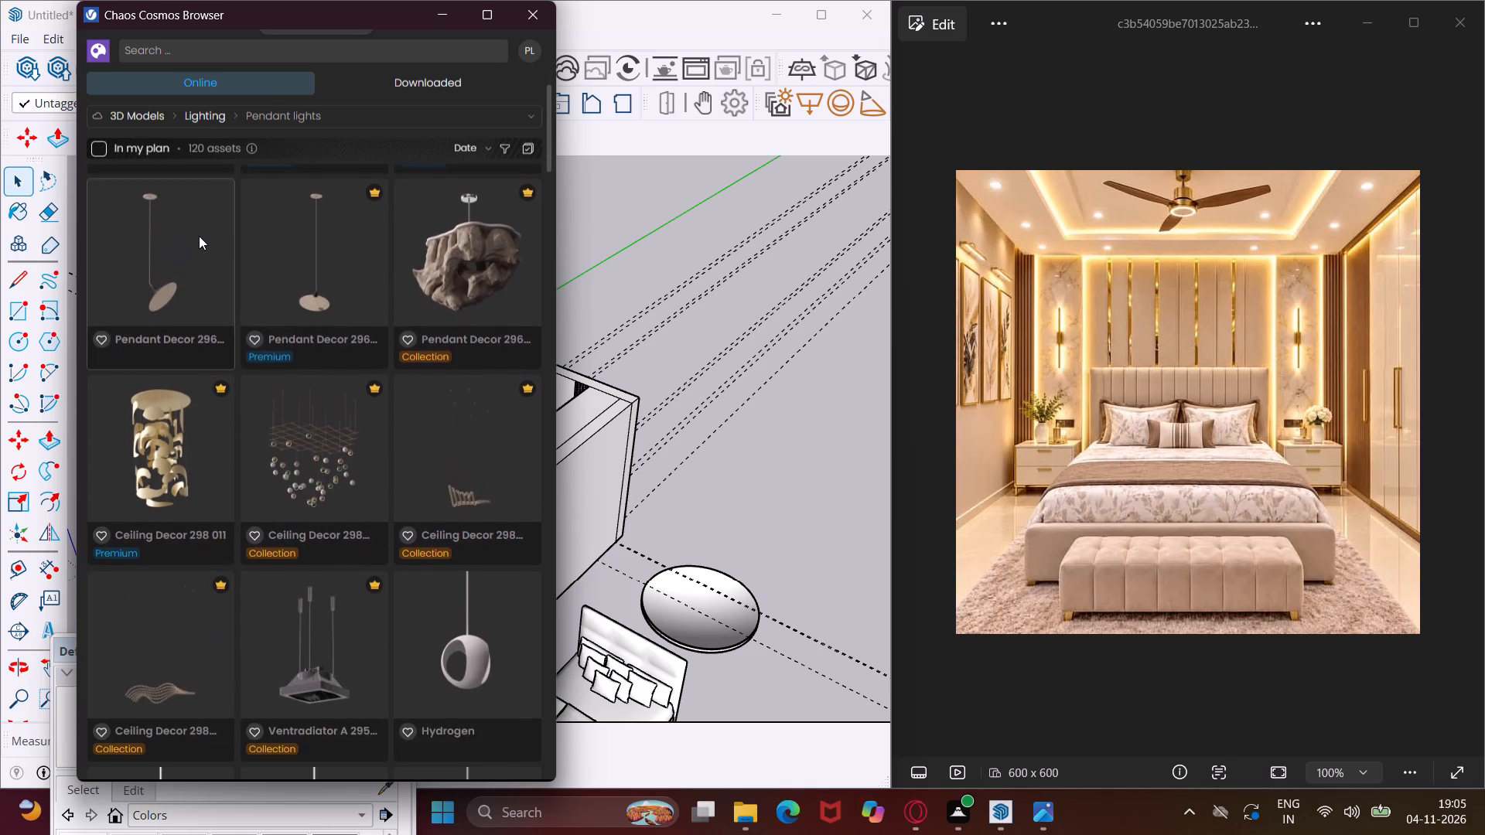
scroll(199, 236, "down", 5)
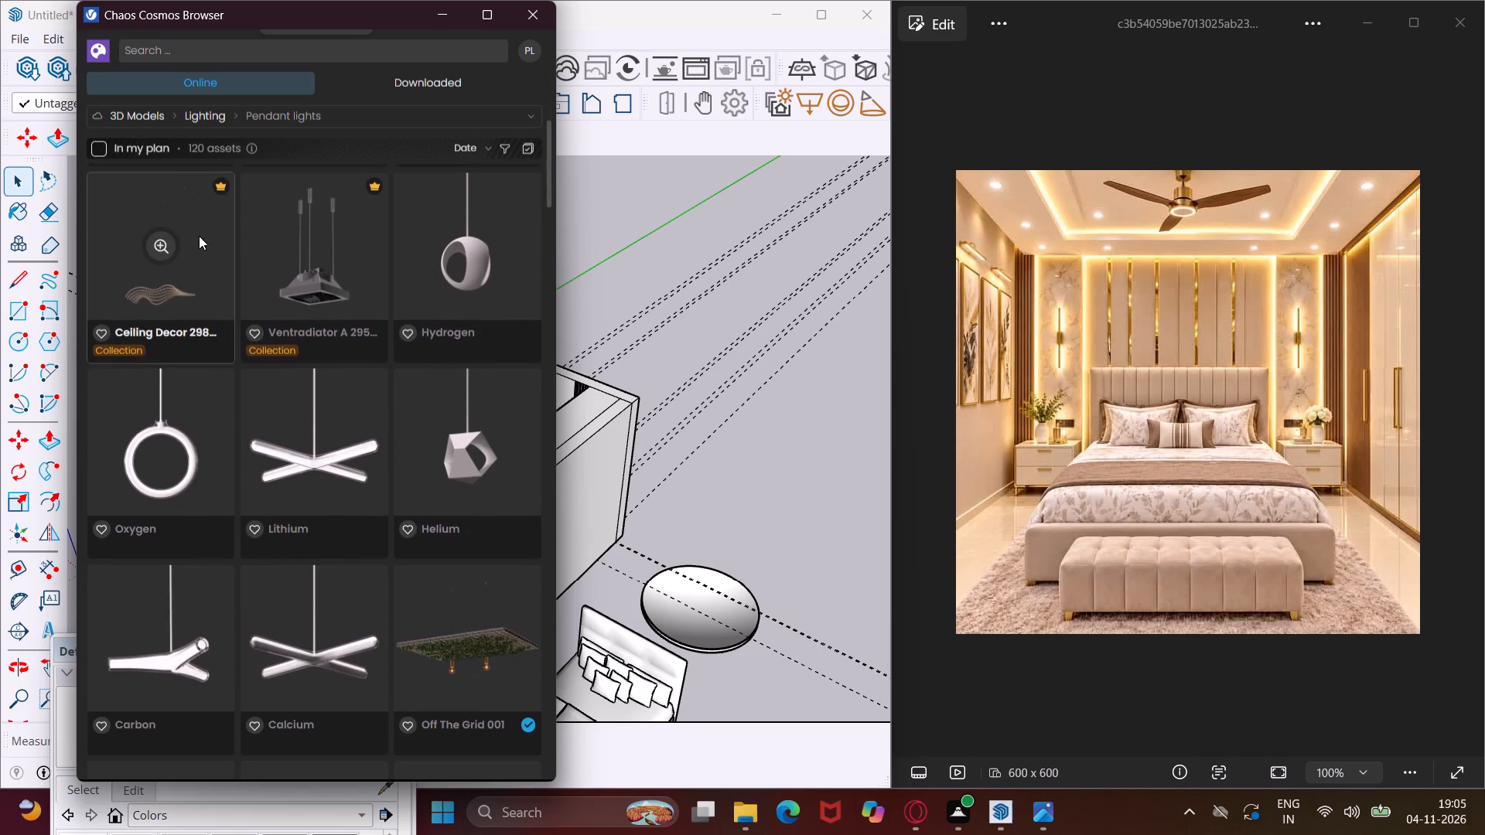
scroll(199, 236, "down", 6)
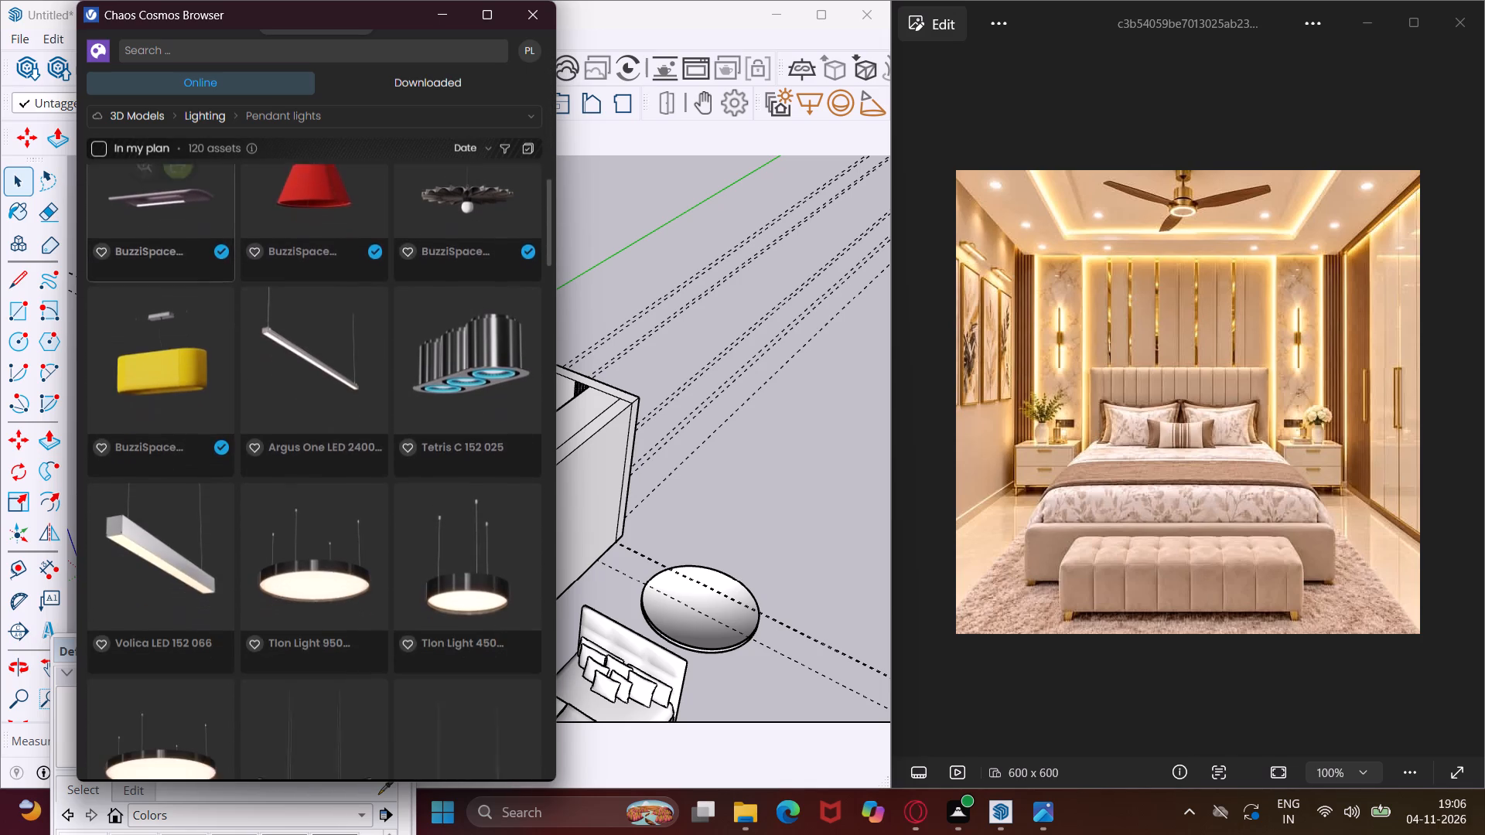
scroll(199, 236, "down", 7)
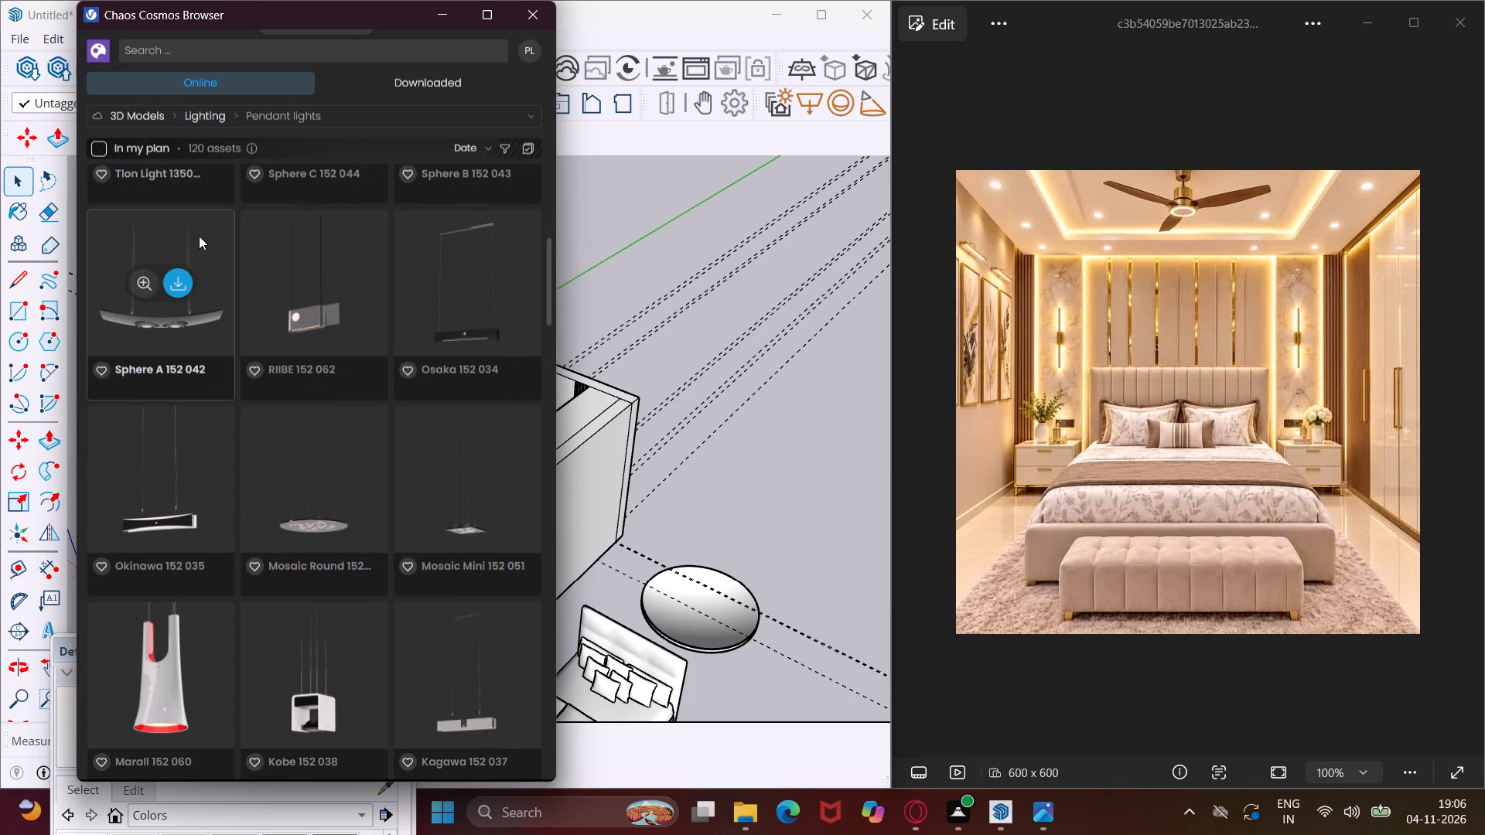
scroll(199, 236, "down", 6)
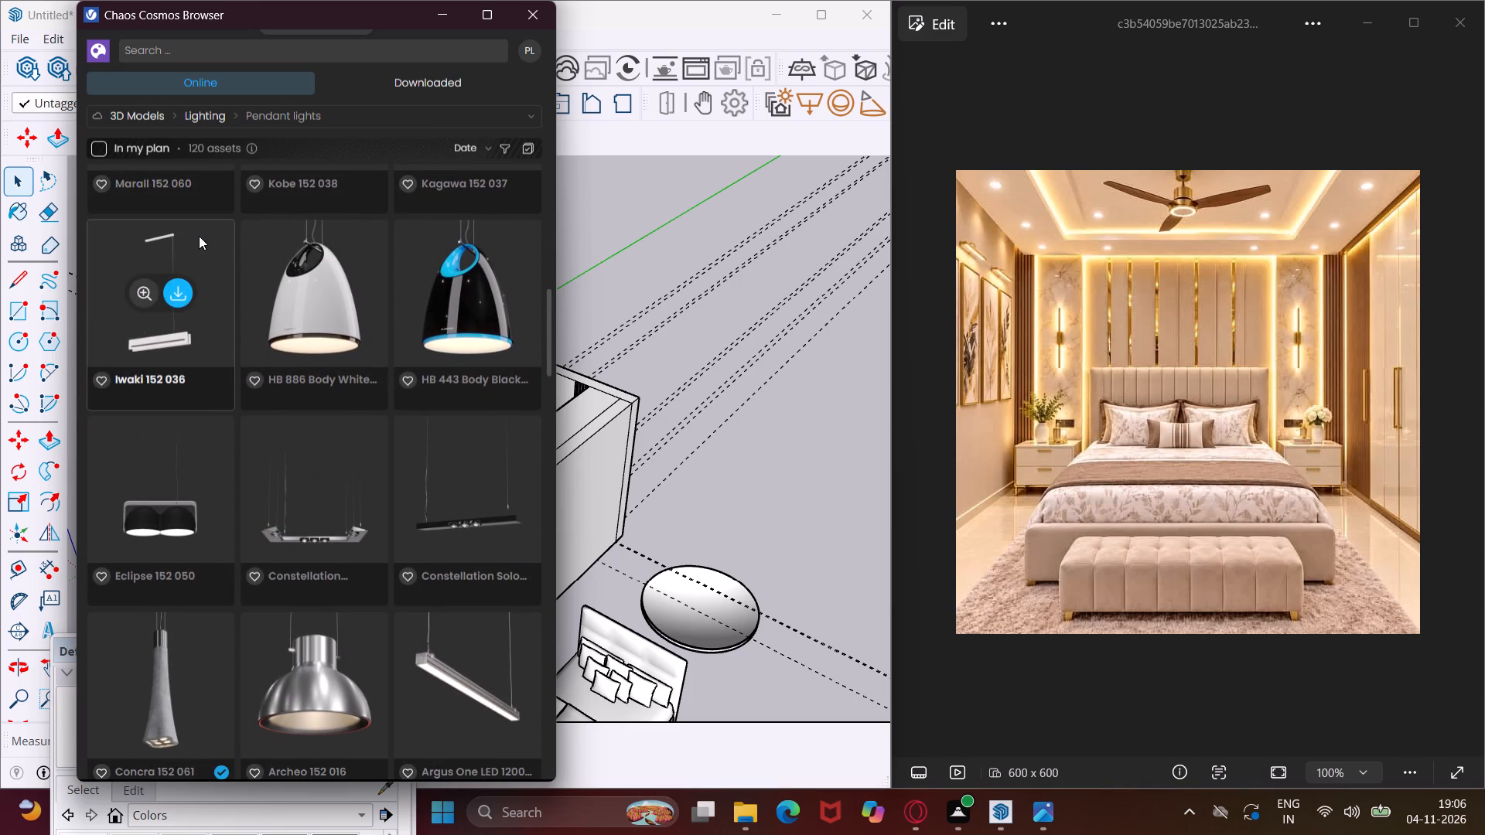
scroll(199, 236, "down", 5)
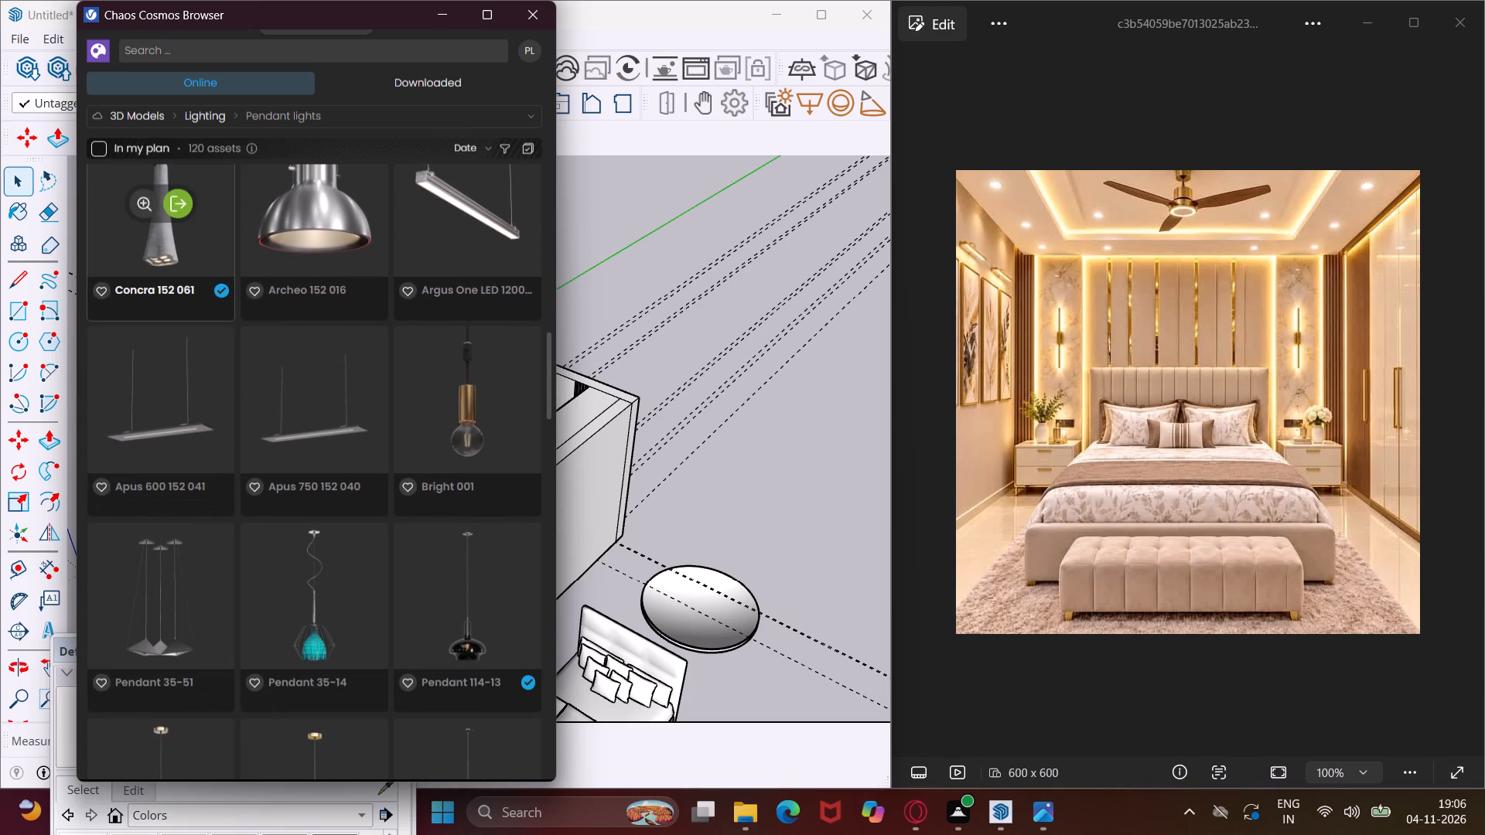
scroll(199, 236, "down", 9)
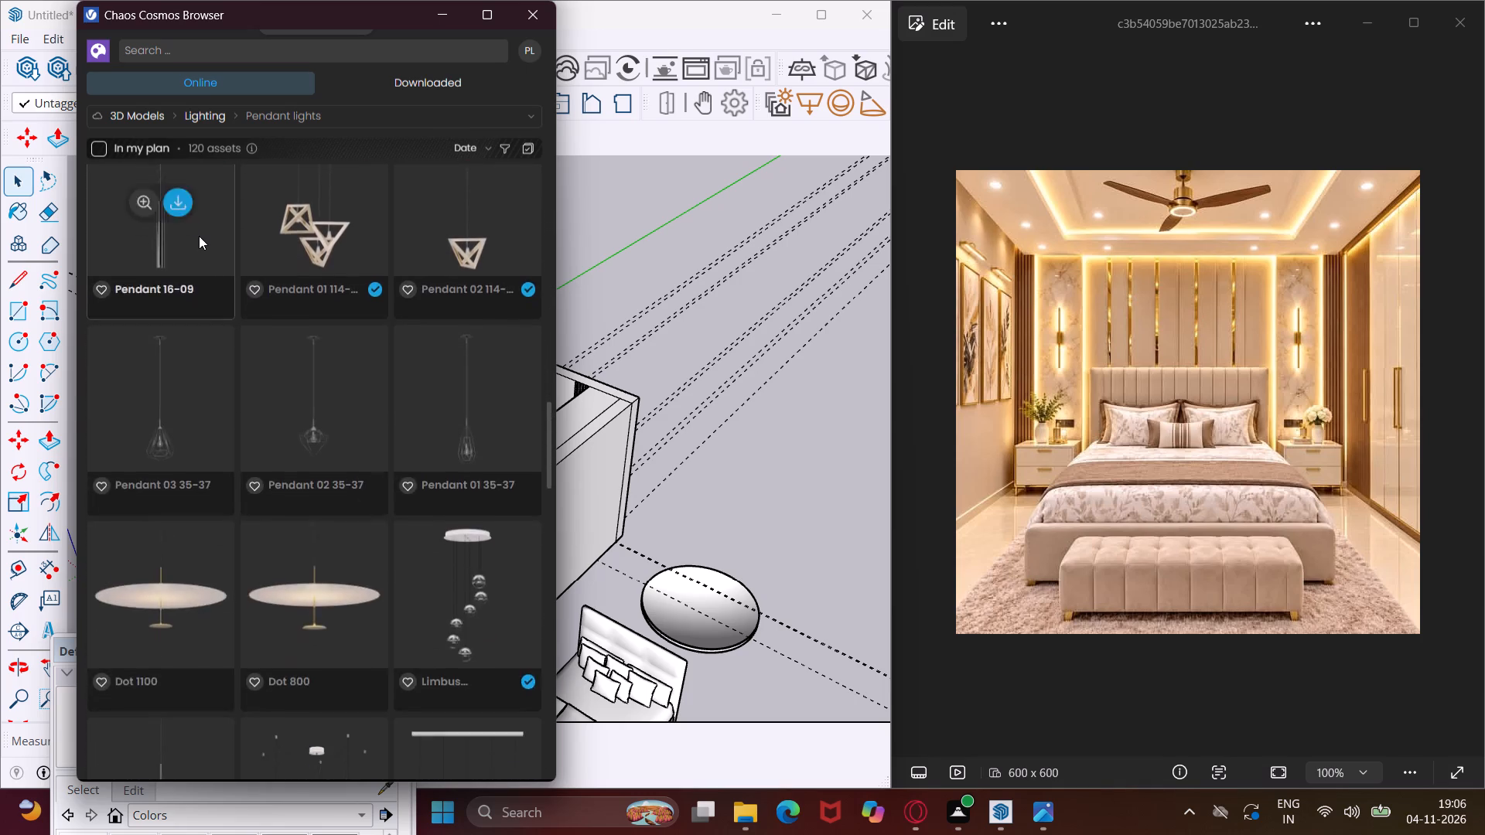
scroll(199, 236, "down", 6)
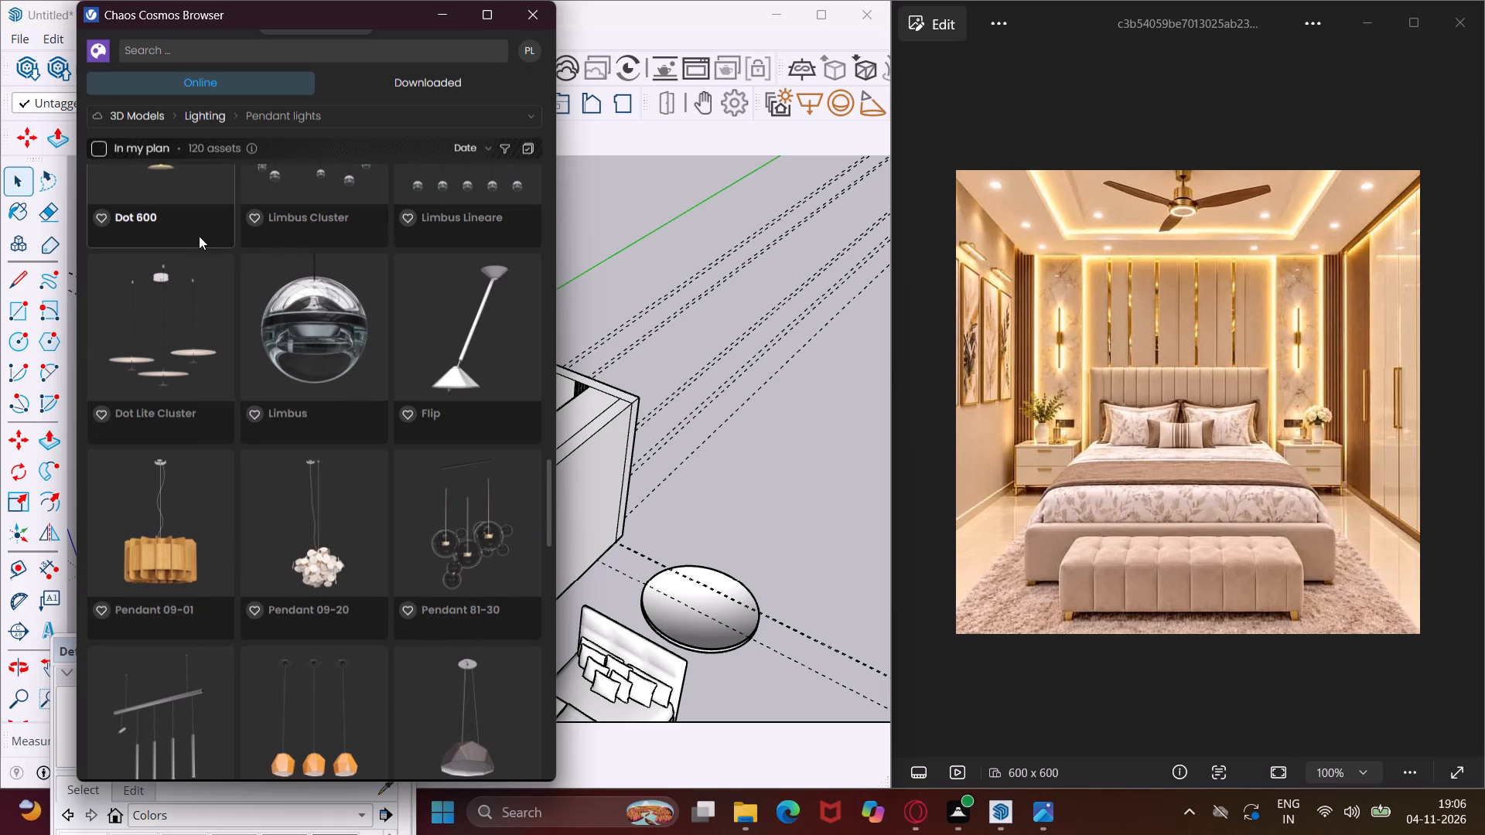
scroll(199, 236, "down", 5)
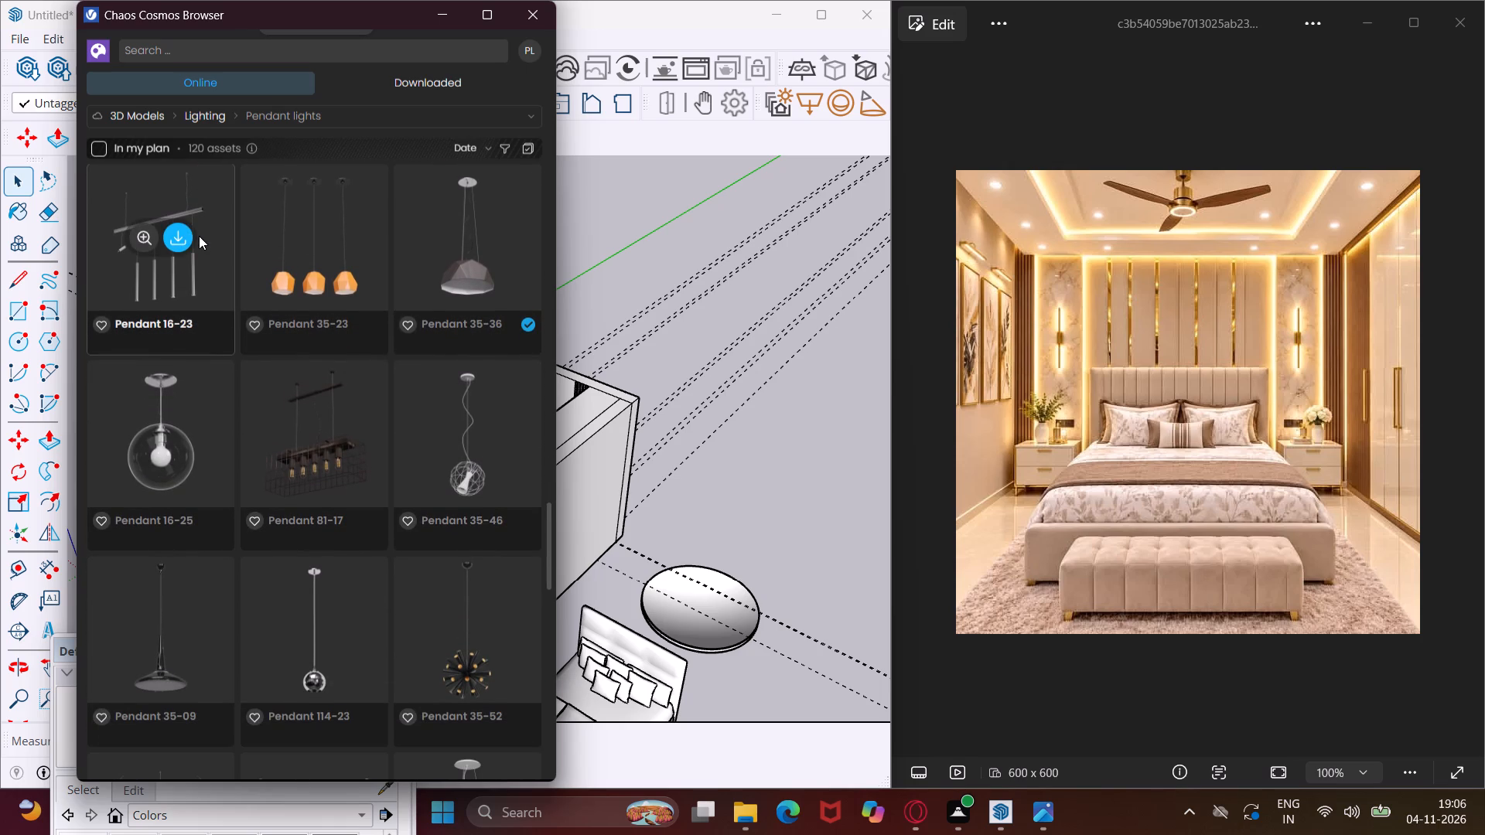
scroll(199, 236, "down", 5)
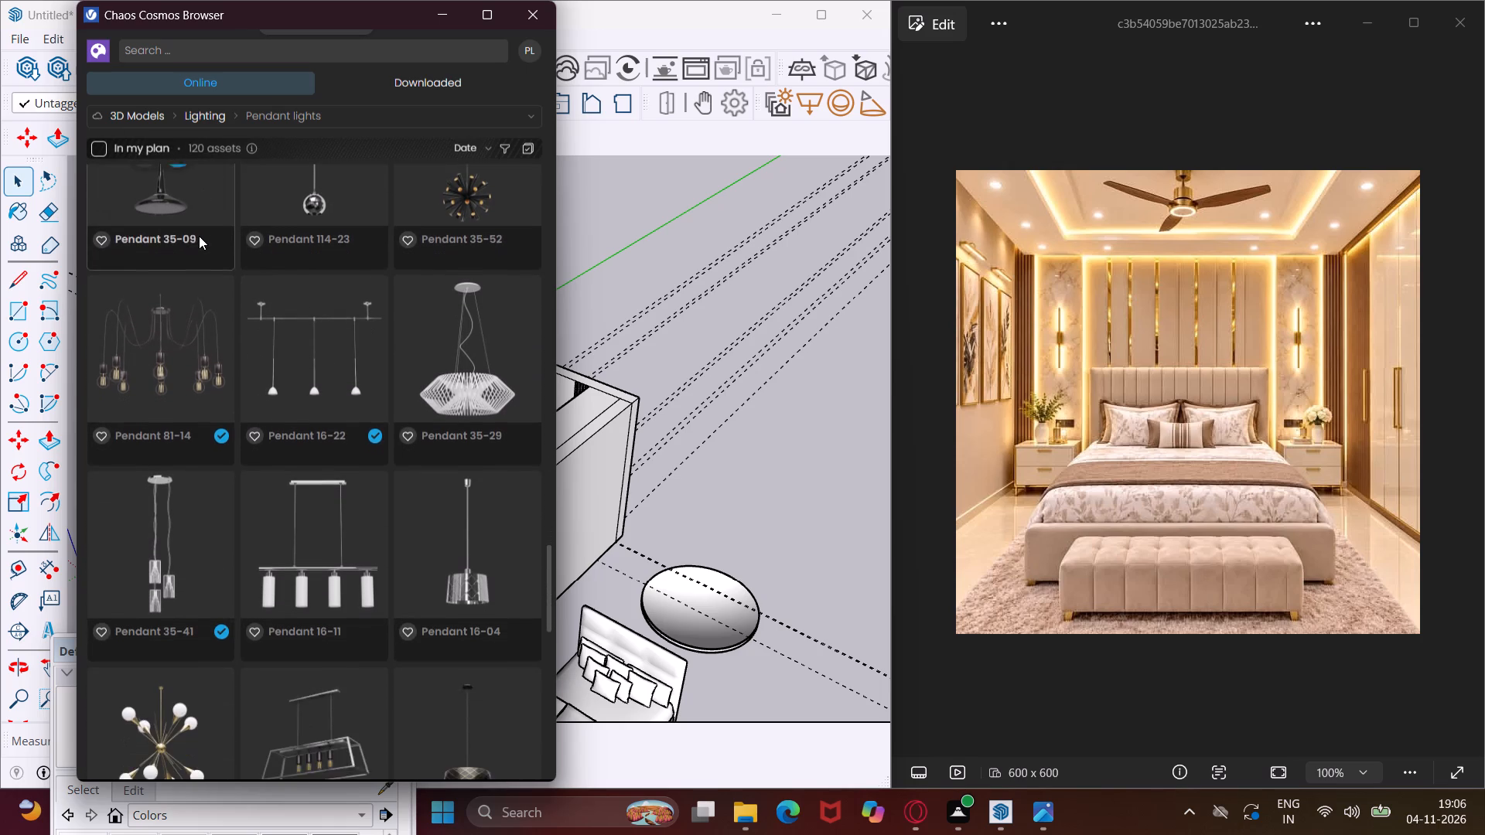
scroll(199, 236, "down", 5)
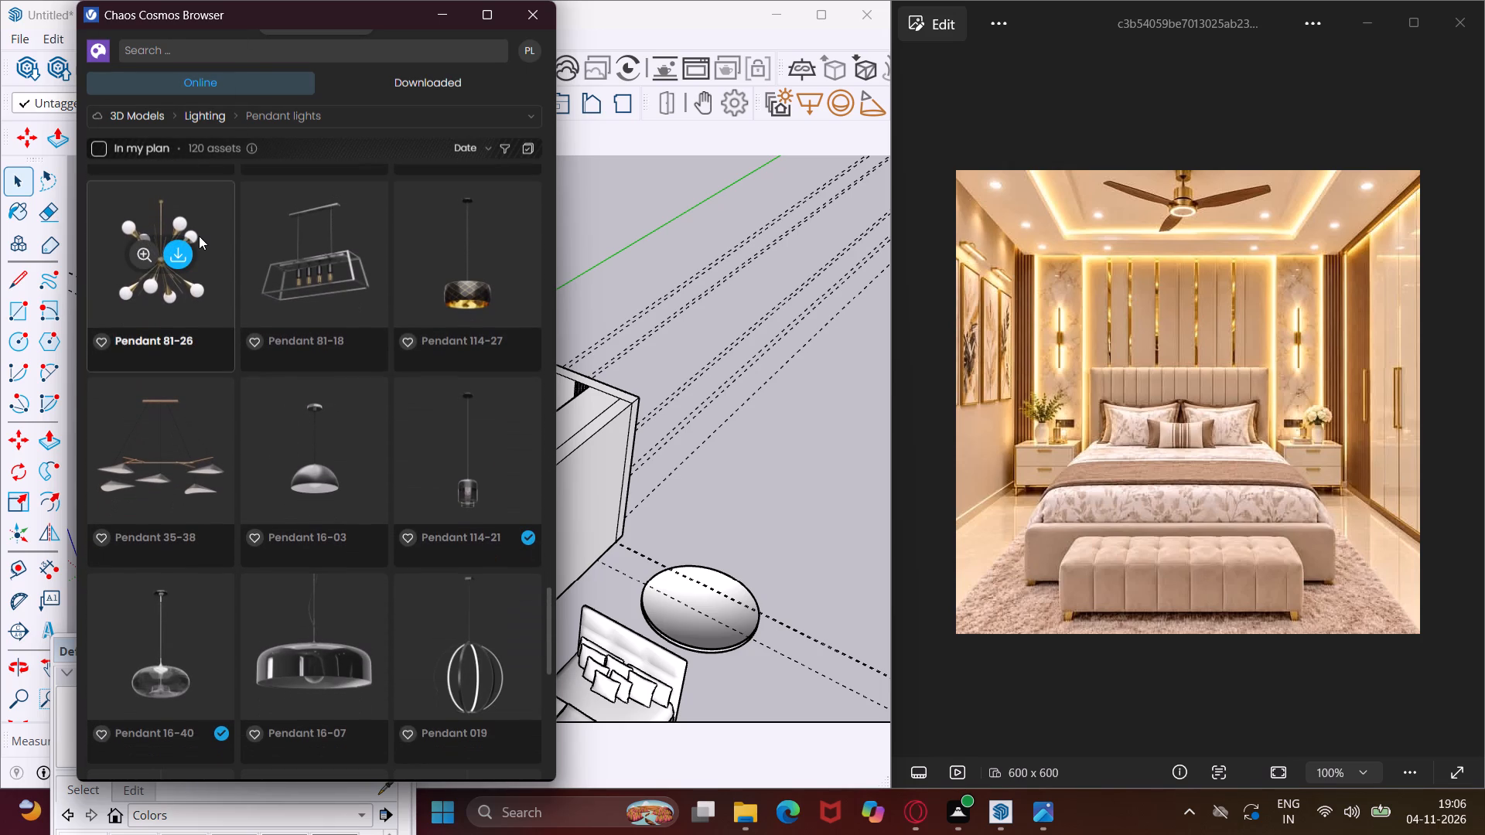
scroll(199, 236, "up", 4)
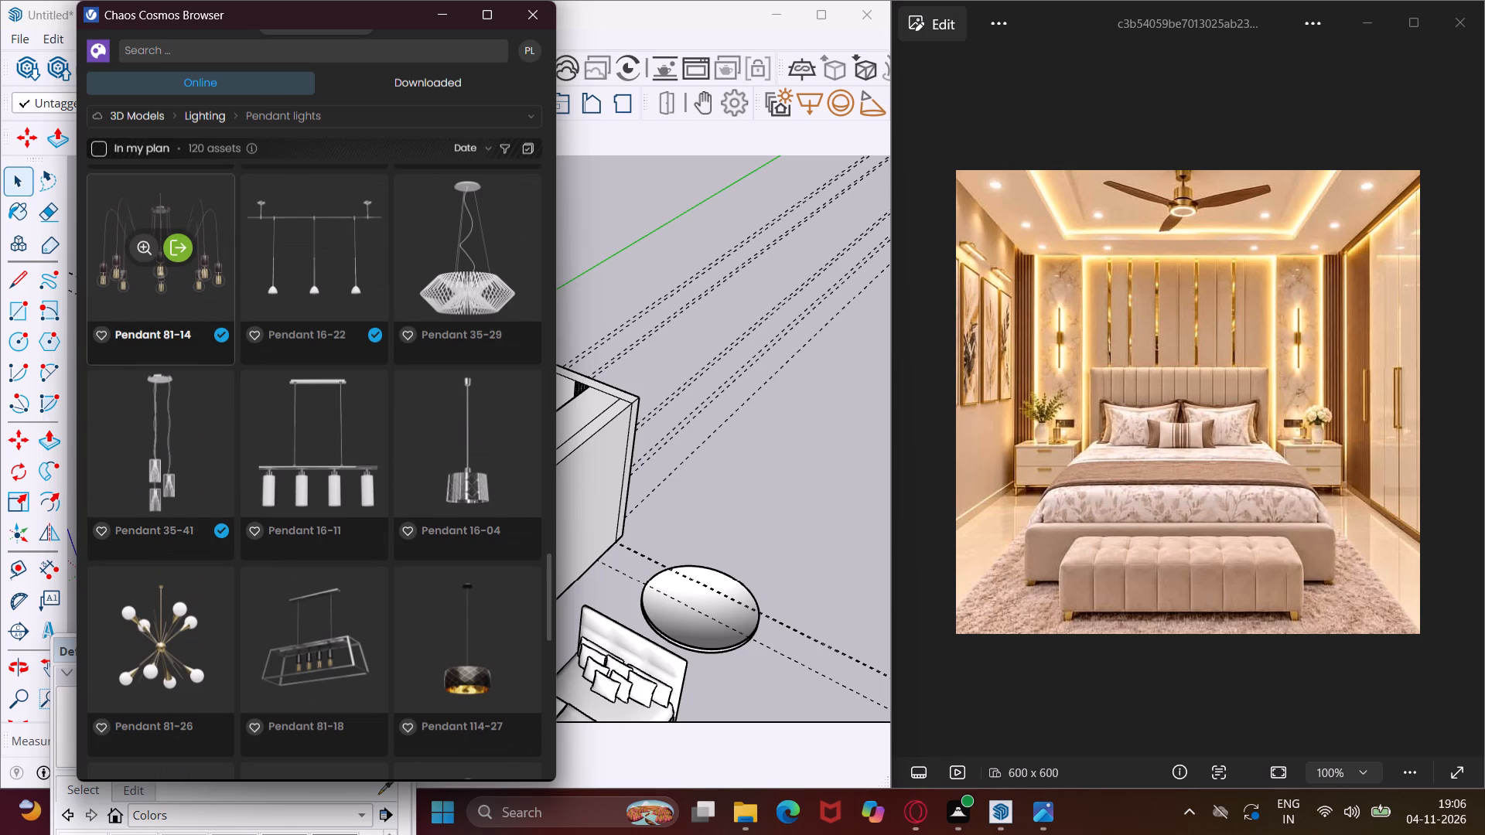
scroll(199, 236, "down", 2)
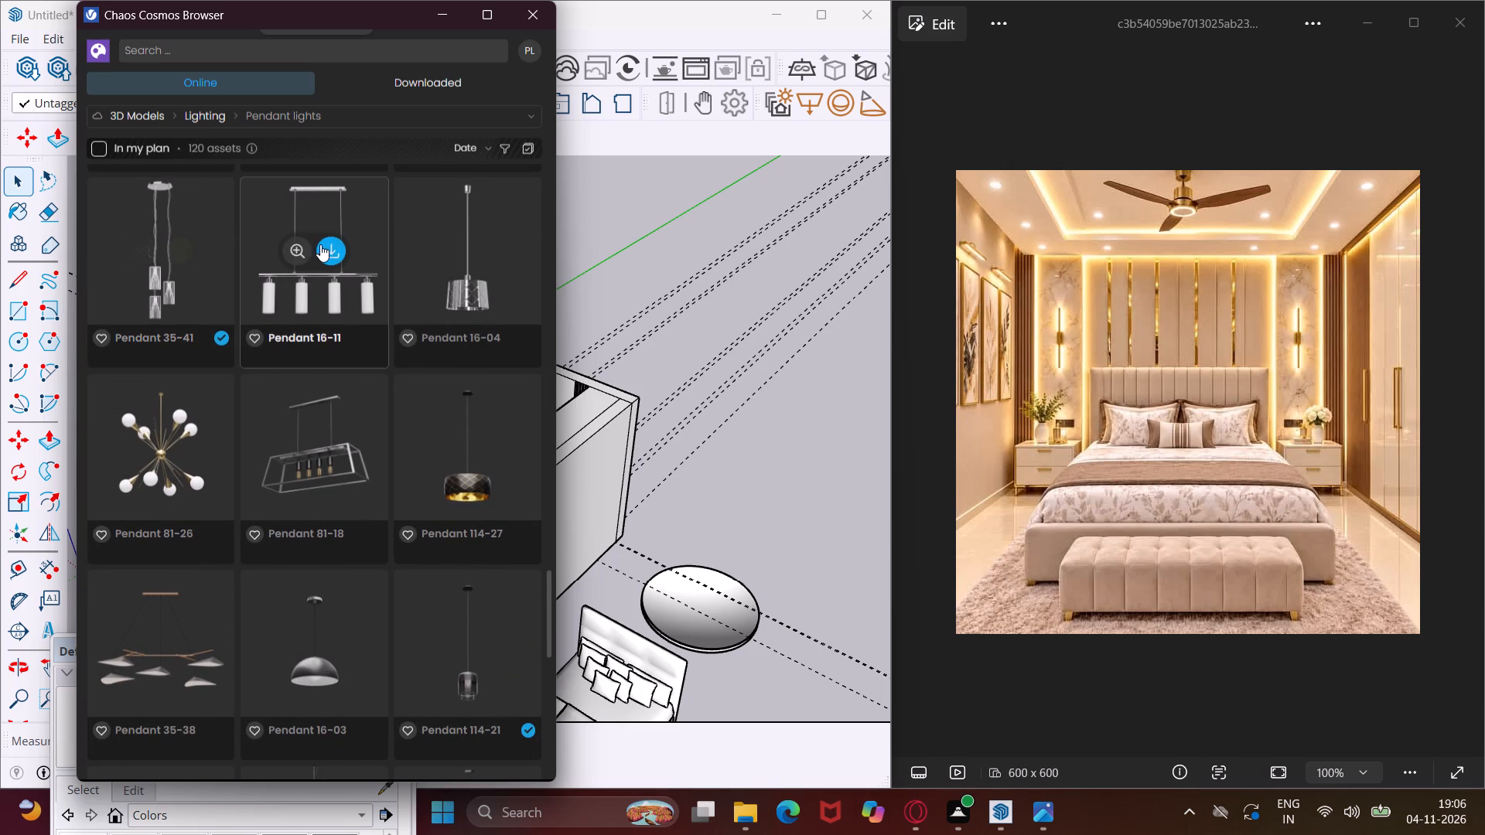
left_click(330, 244)
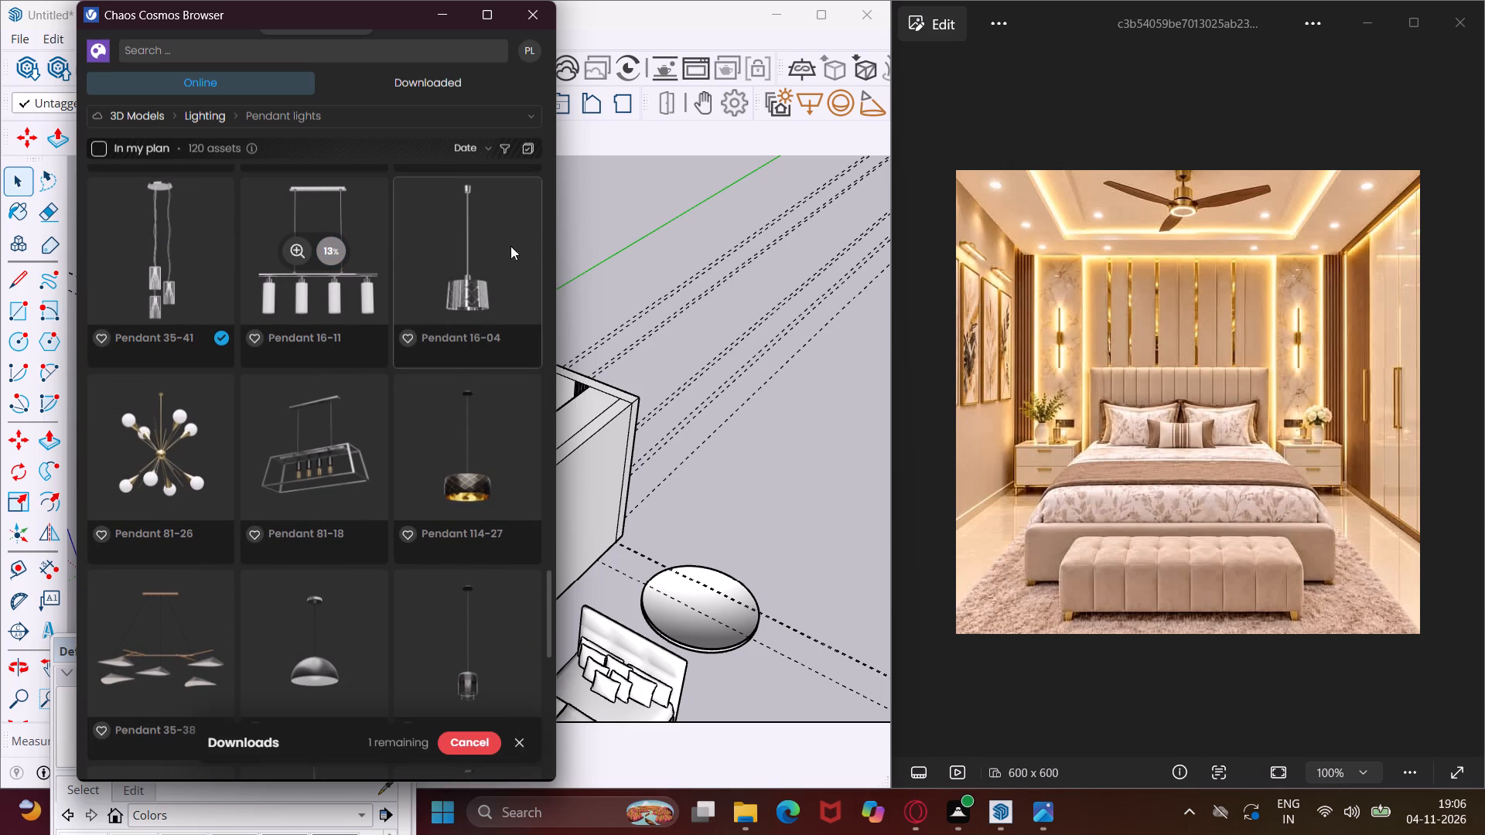
left_click(480, 248)
Look through the remaining models in the Pendant lights category down to the end of the list.
scroll(299, 400, "down", 3)
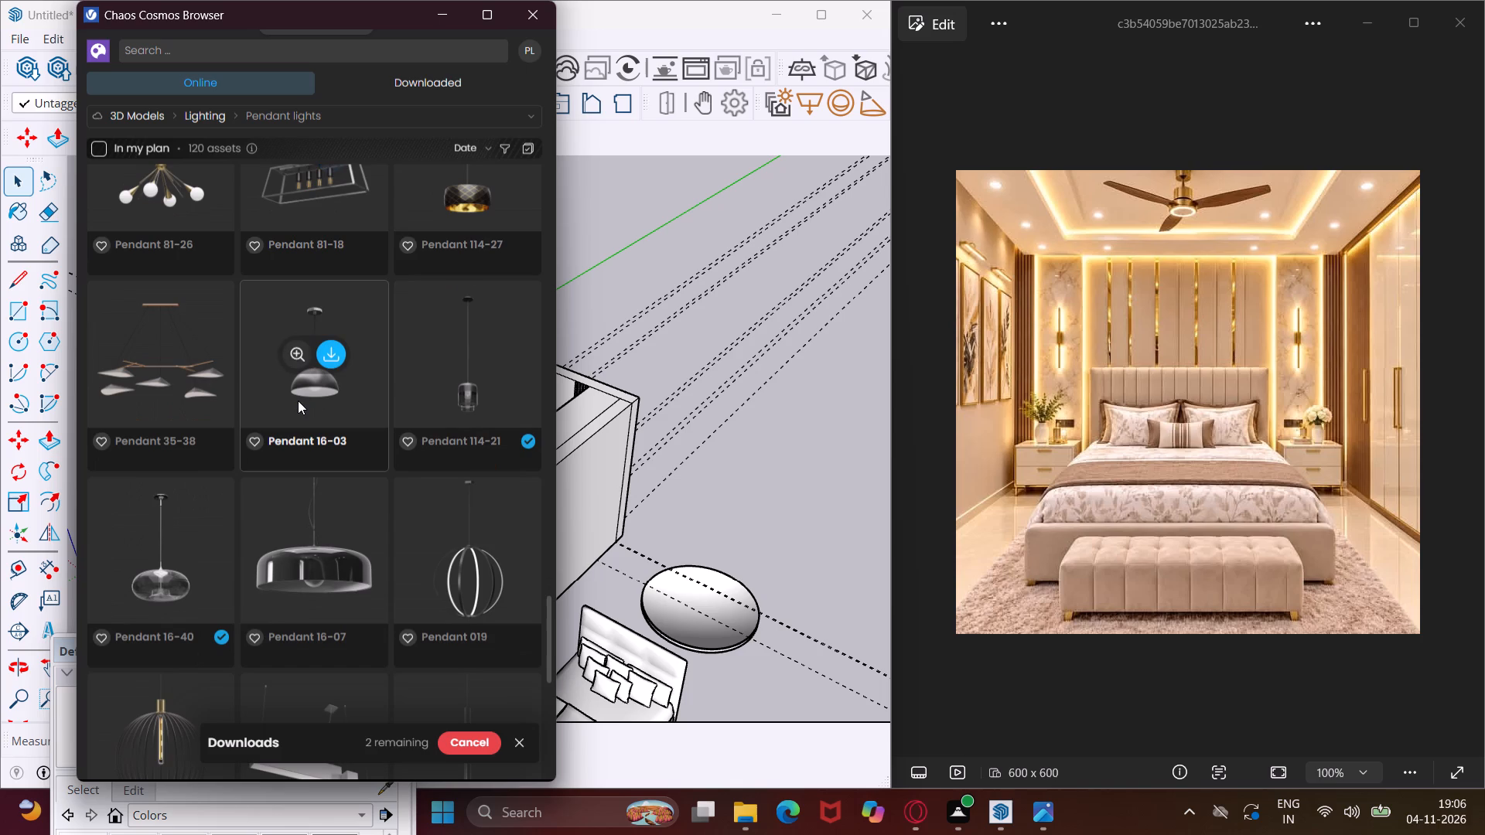
scroll(298, 400, "down", 4)
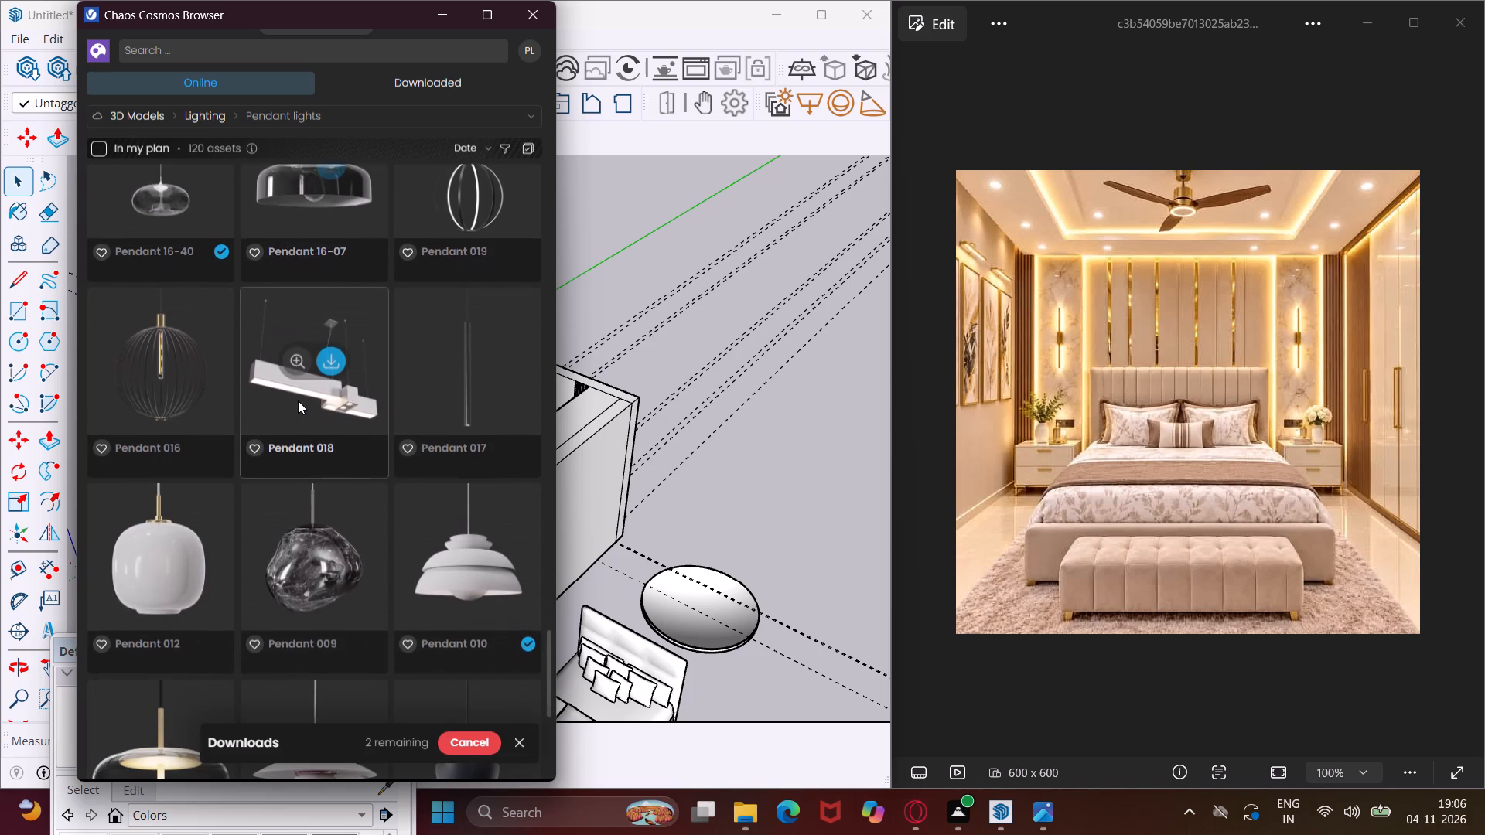
scroll(298, 400, "down", 6)
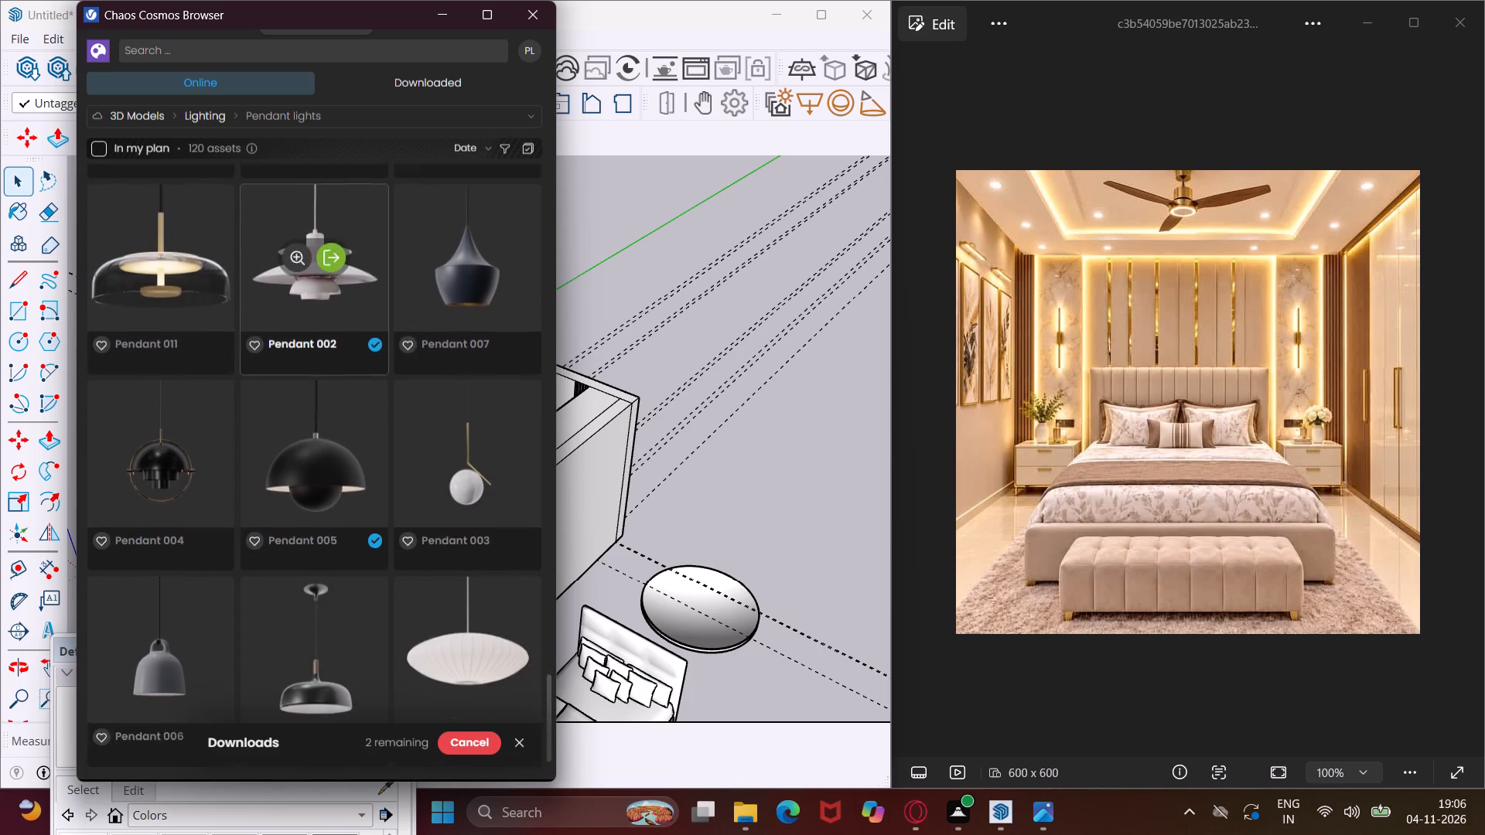
scroll(298, 400, "down", 2)
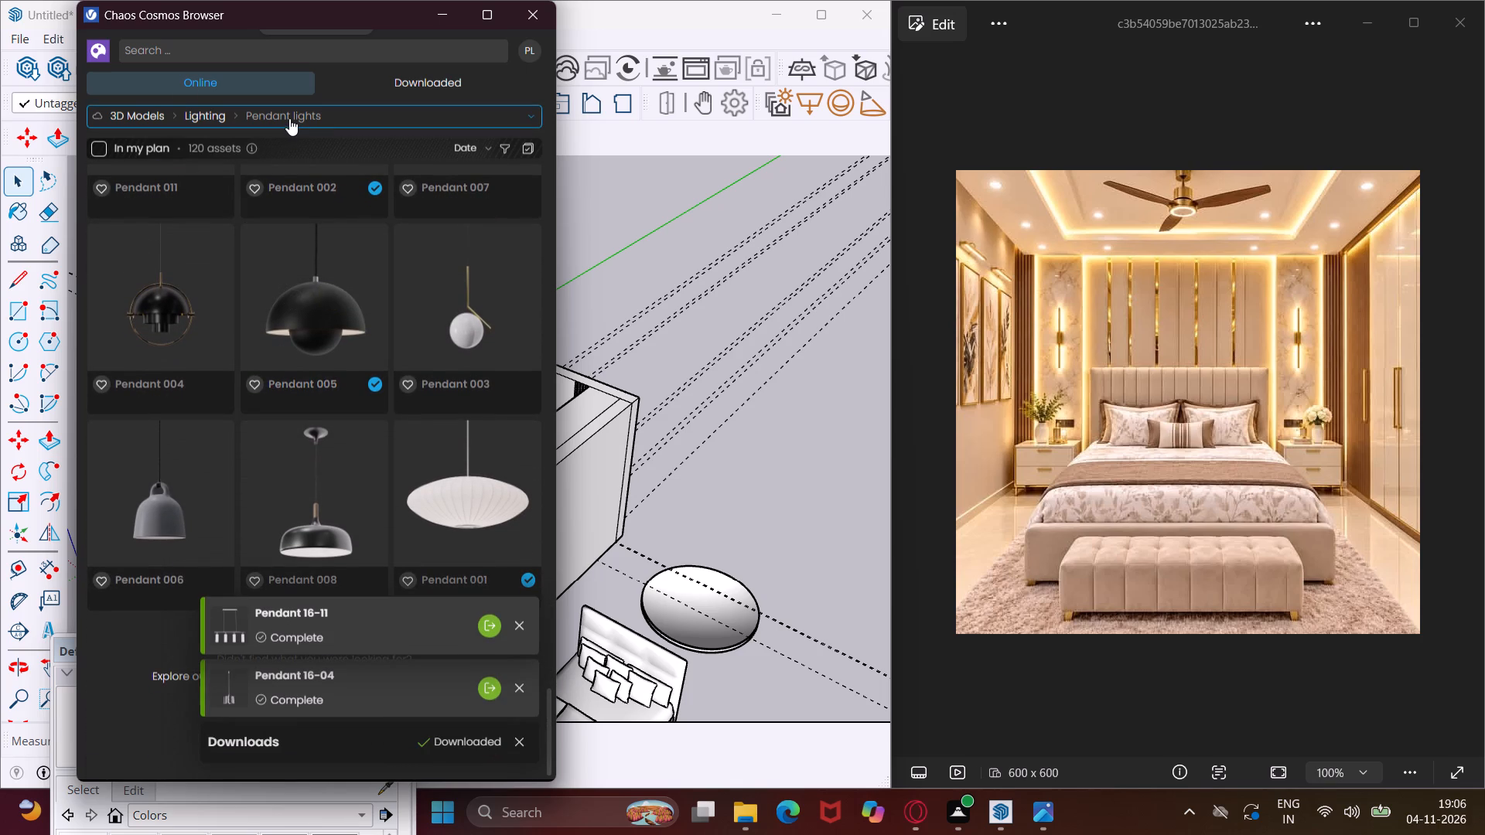
Download Lamp Table 017 from Cosmos's online Table lamps category.
left_click(289, 118)
left_click(161, 278)
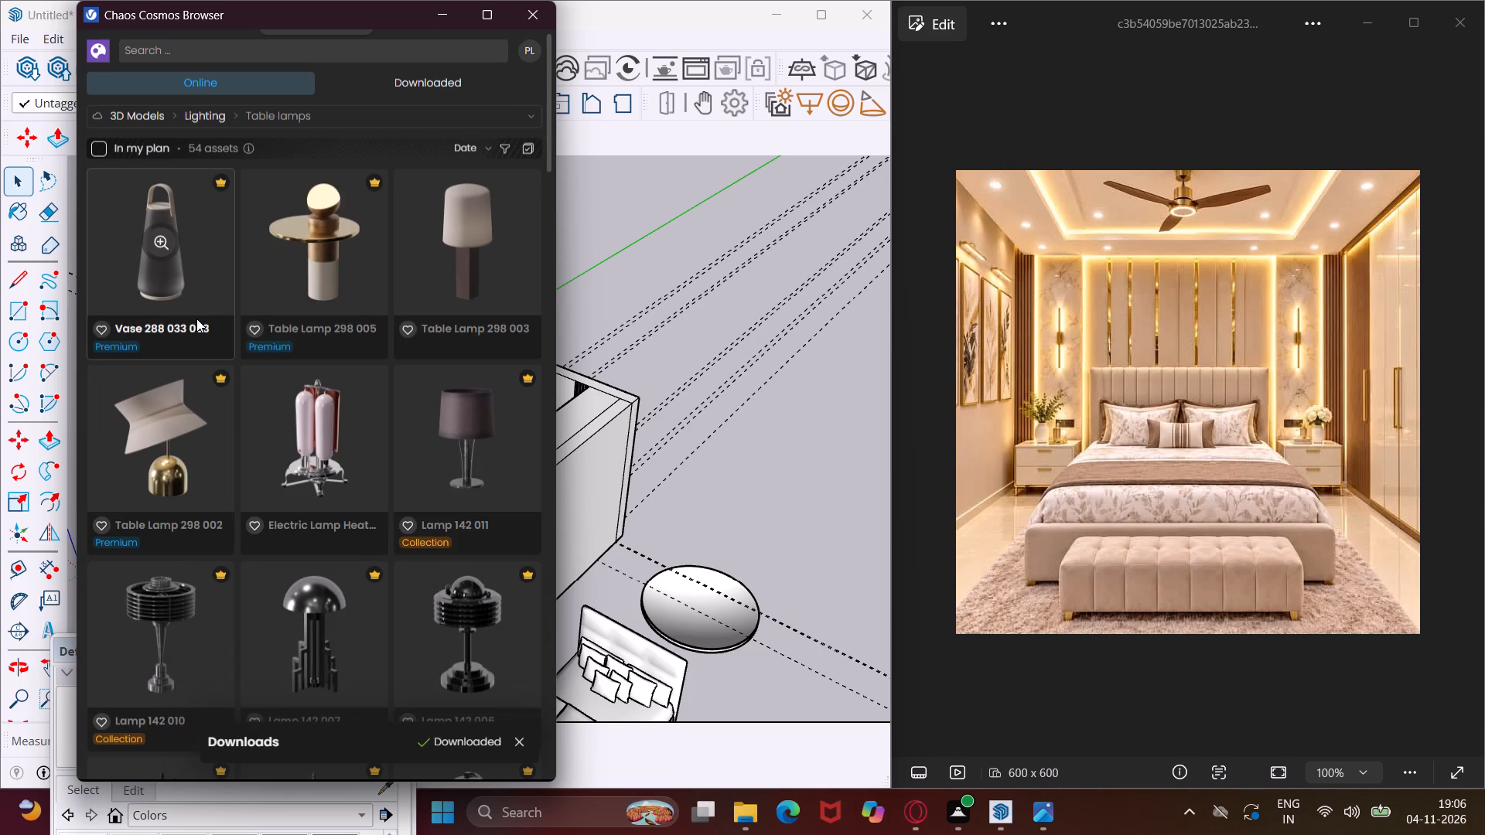
scroll(196, 319, "down", 1)
scroll(196, 319, "up", 1)
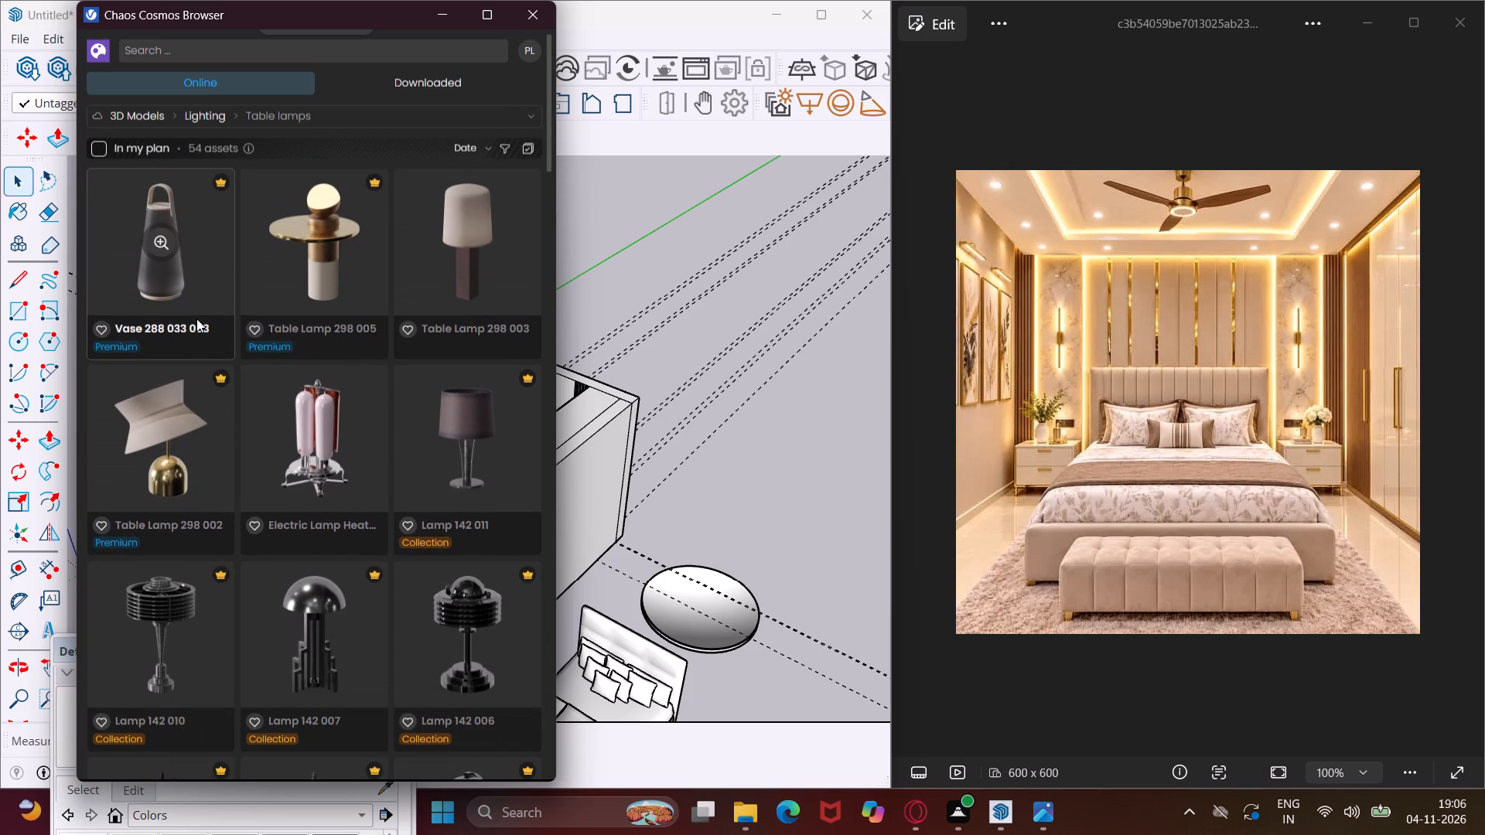
scroll(191, 377, "down", 3)
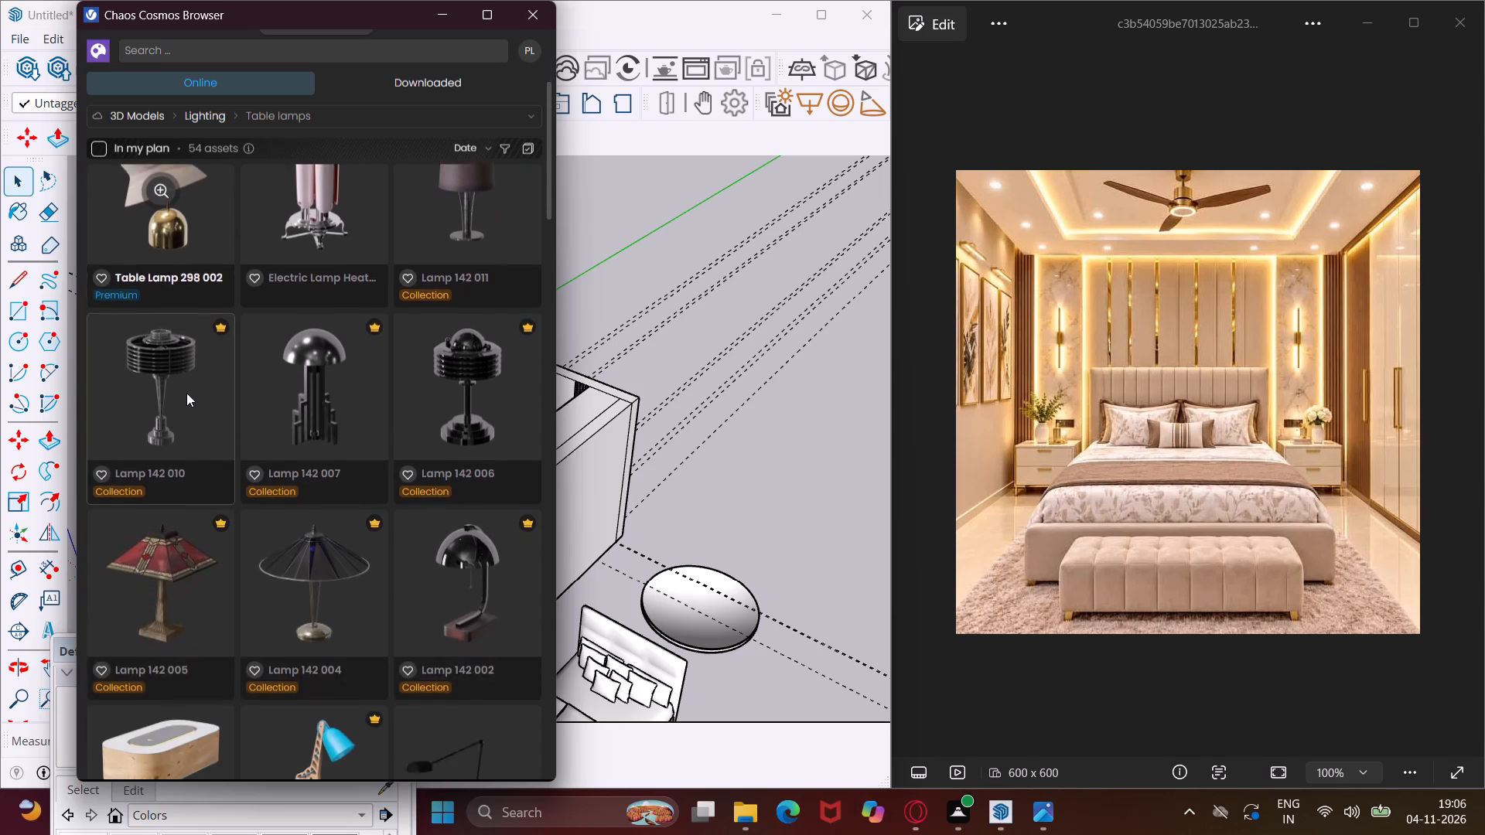
scroll(186, 393, "down", 6)
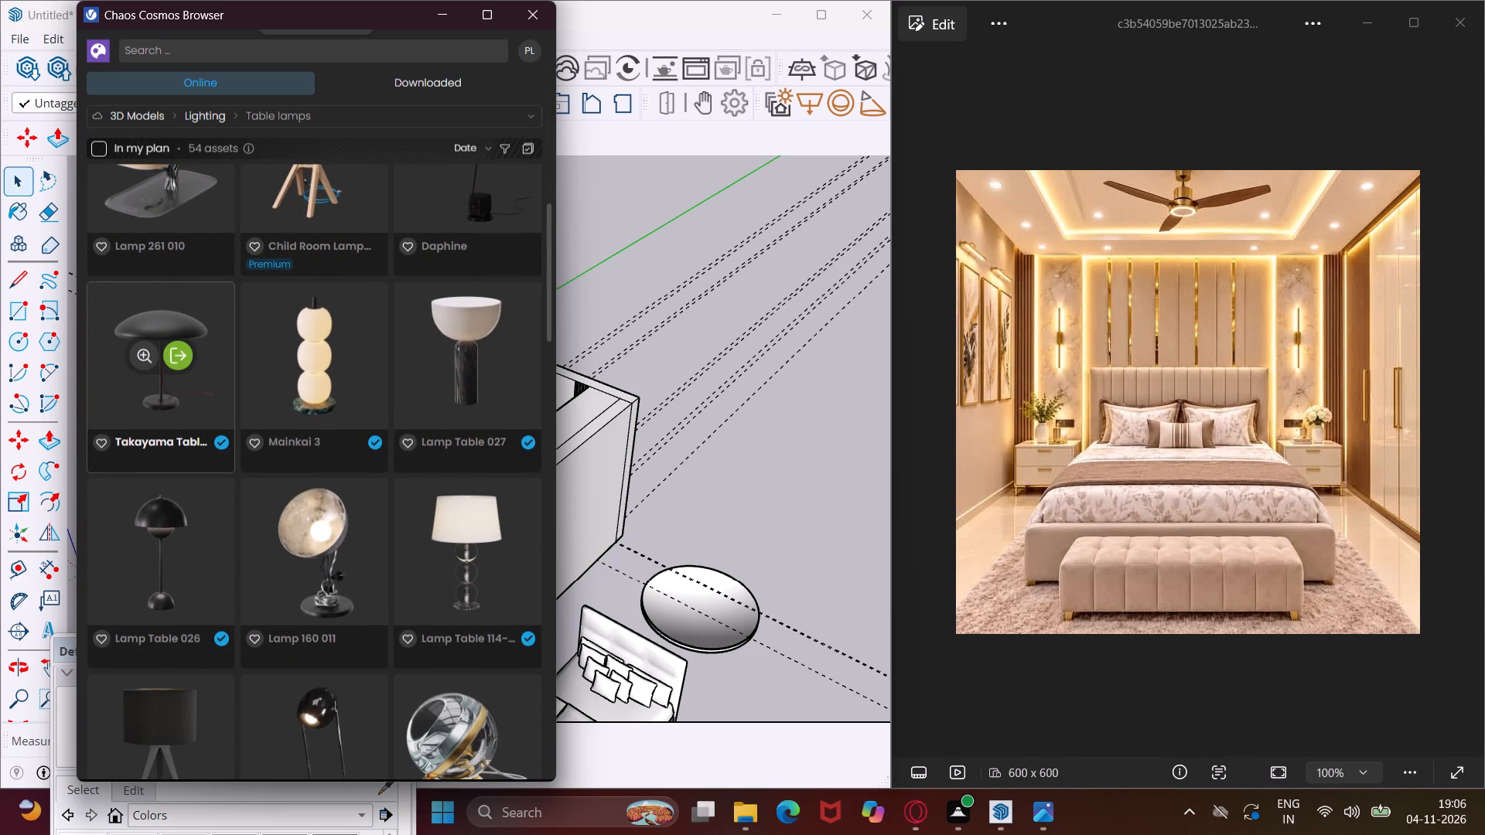
scroll(186, 393, "down", 2)
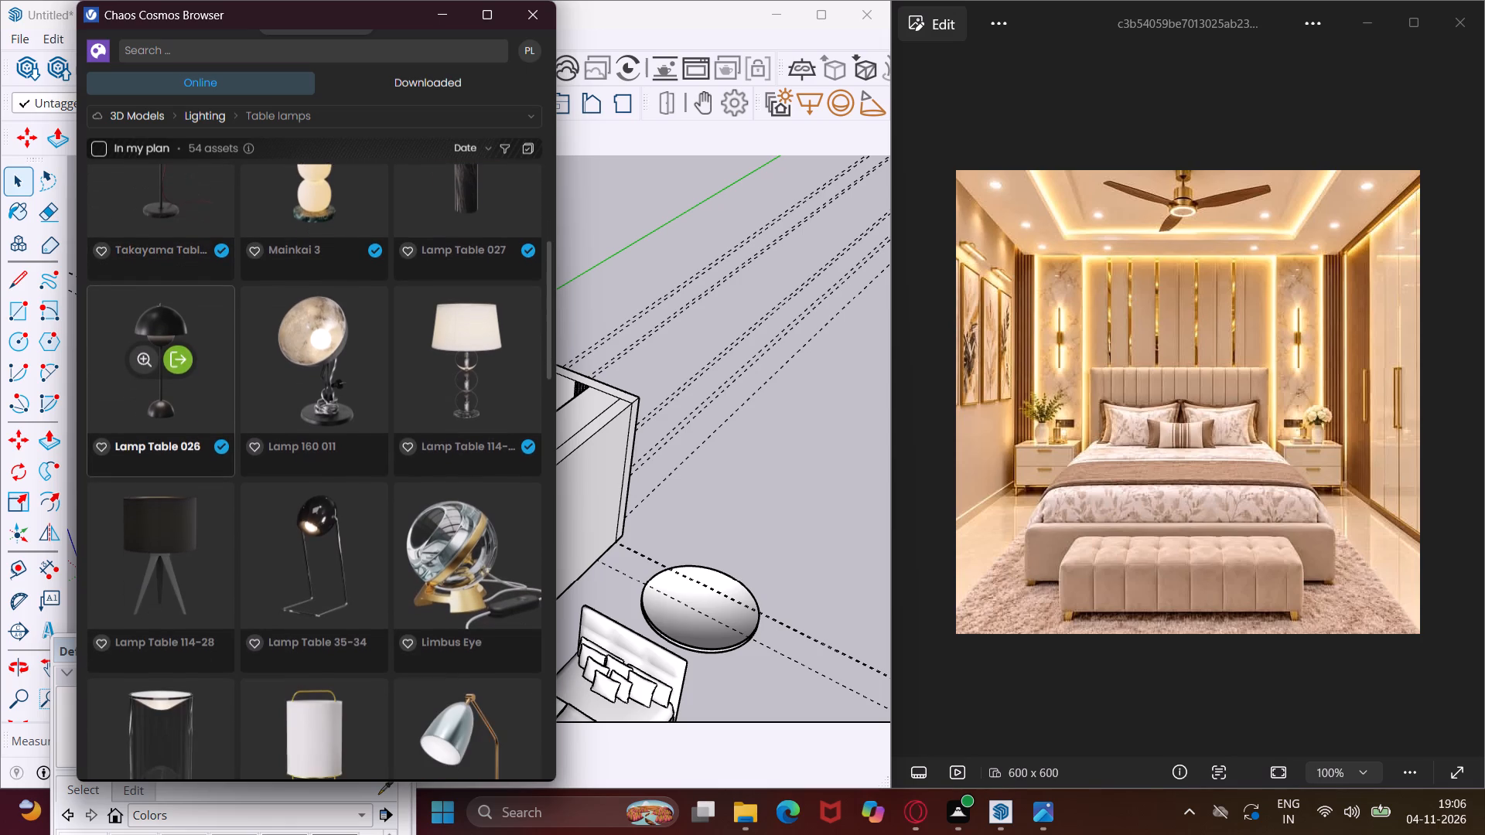
scroll(186, 393, "down", 4)
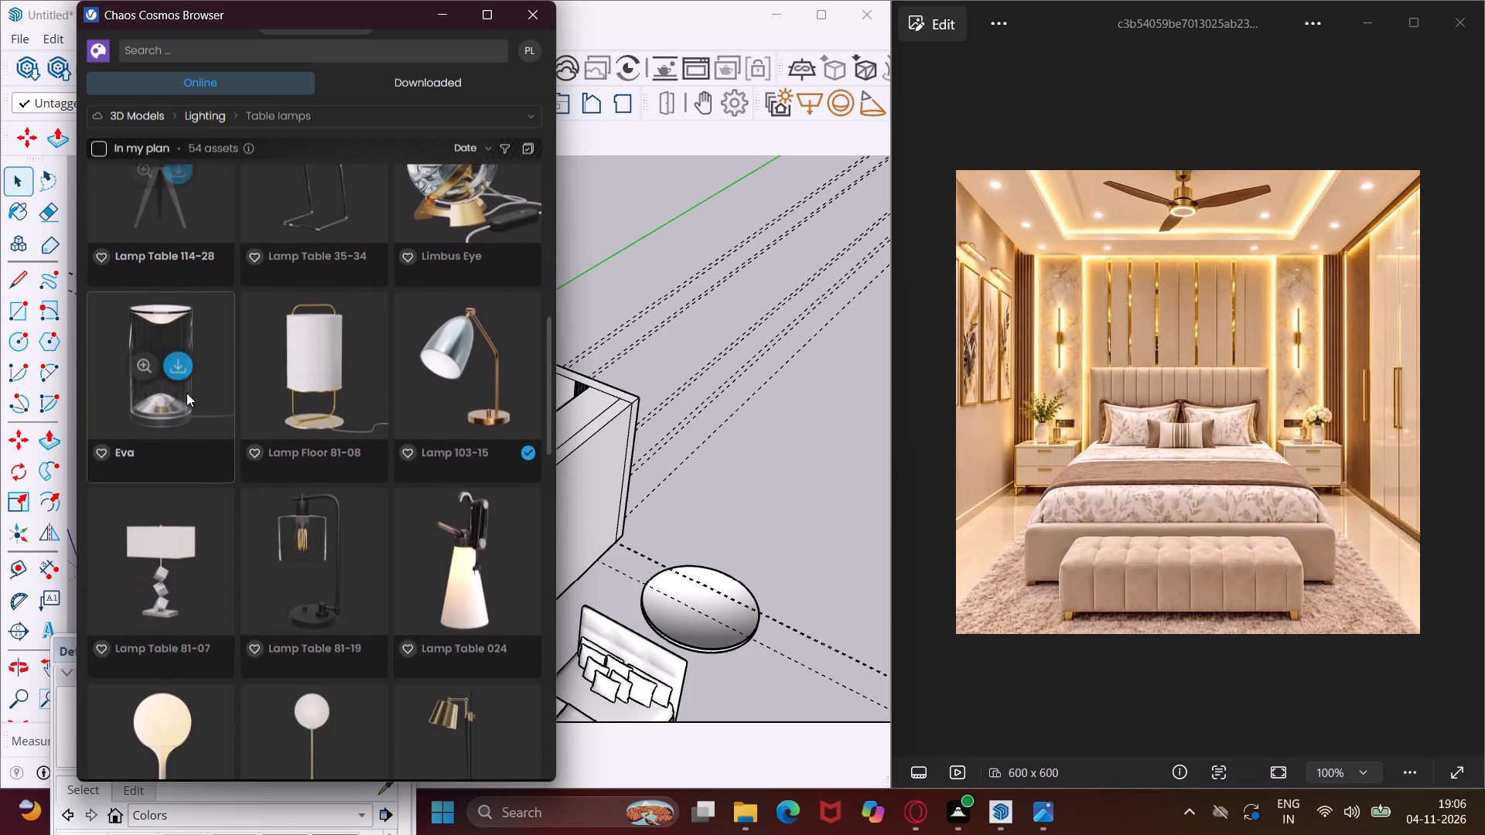
scroll(186, 393, "down", 5)
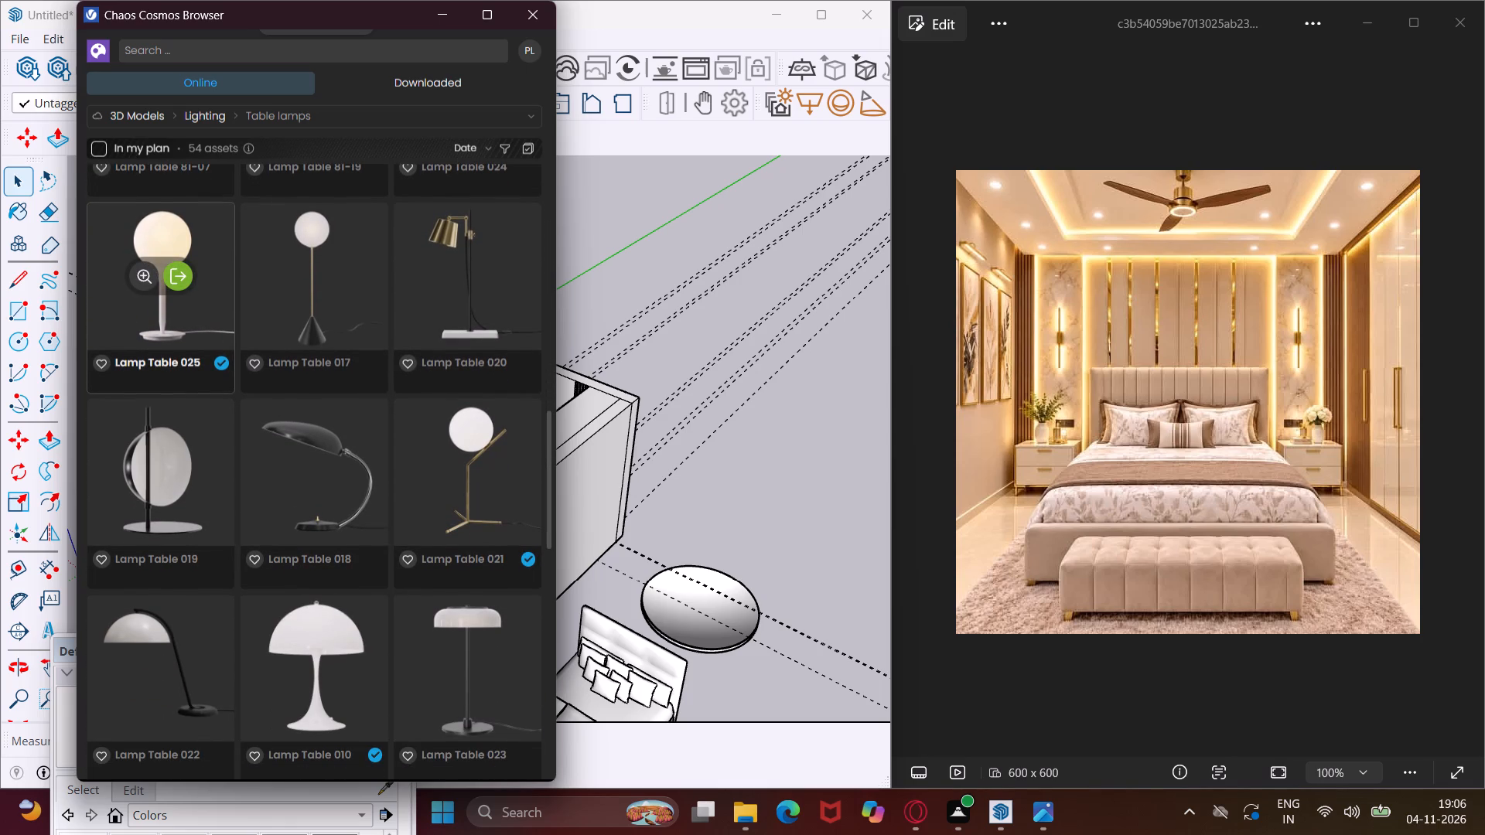
left_click(332, 275)
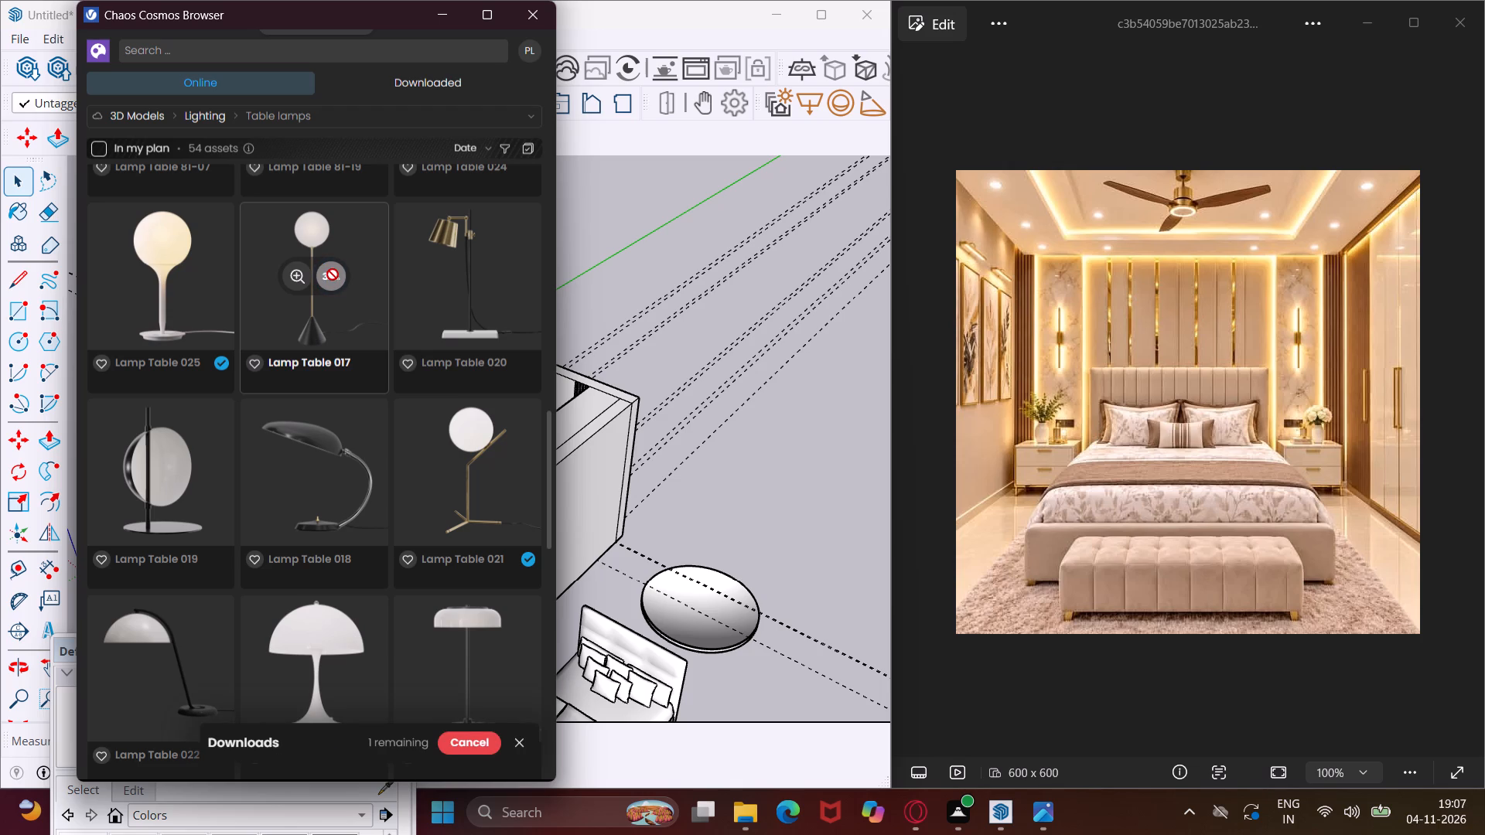
Look through the remaining lamps in Cosmos's online Table lamps category, down to the end of the list and back.
scroll(336, 306, "down", 8)
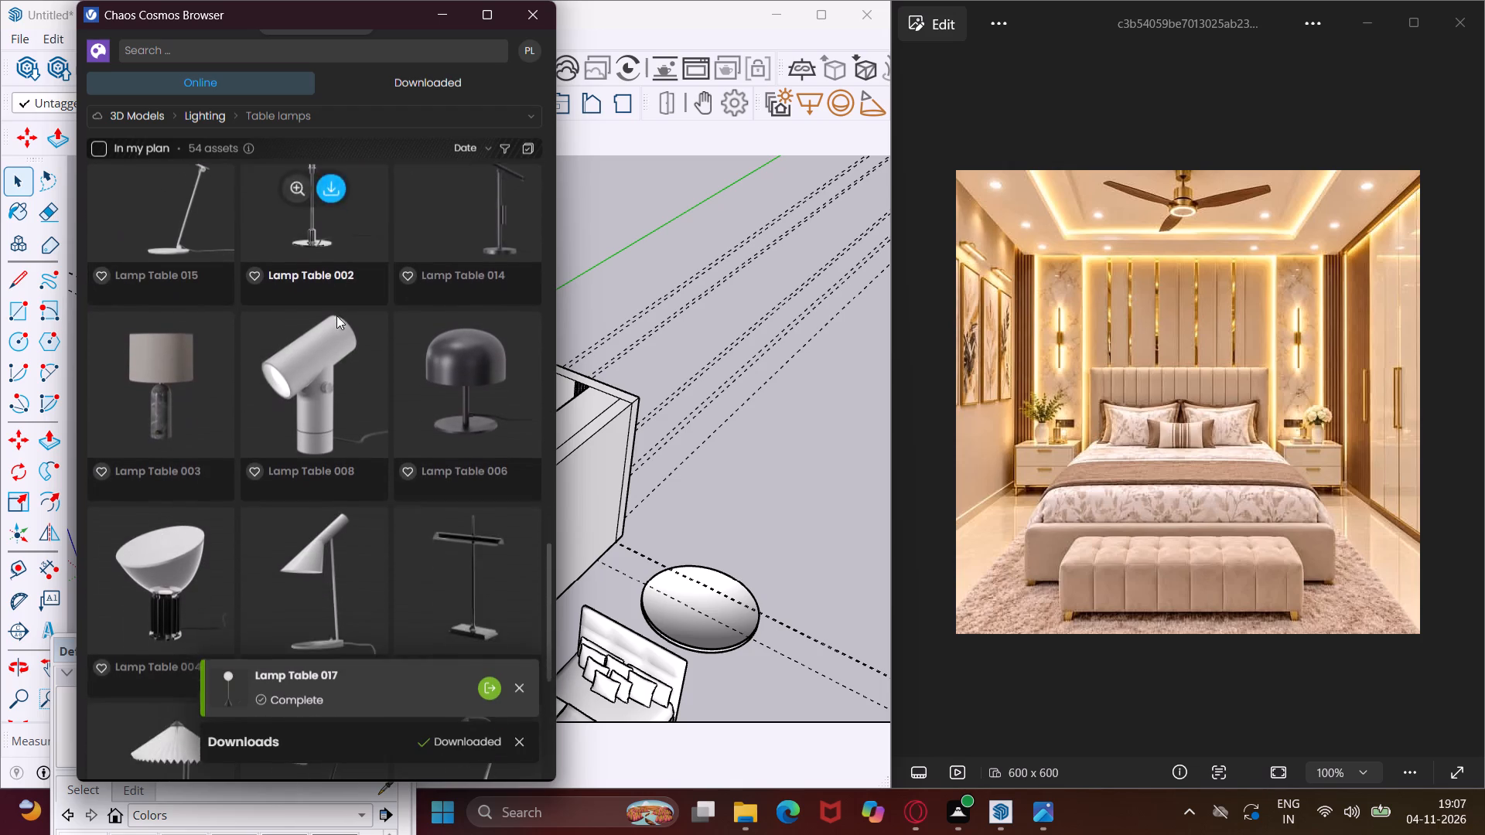
scroll(336, 315, "down", 5)
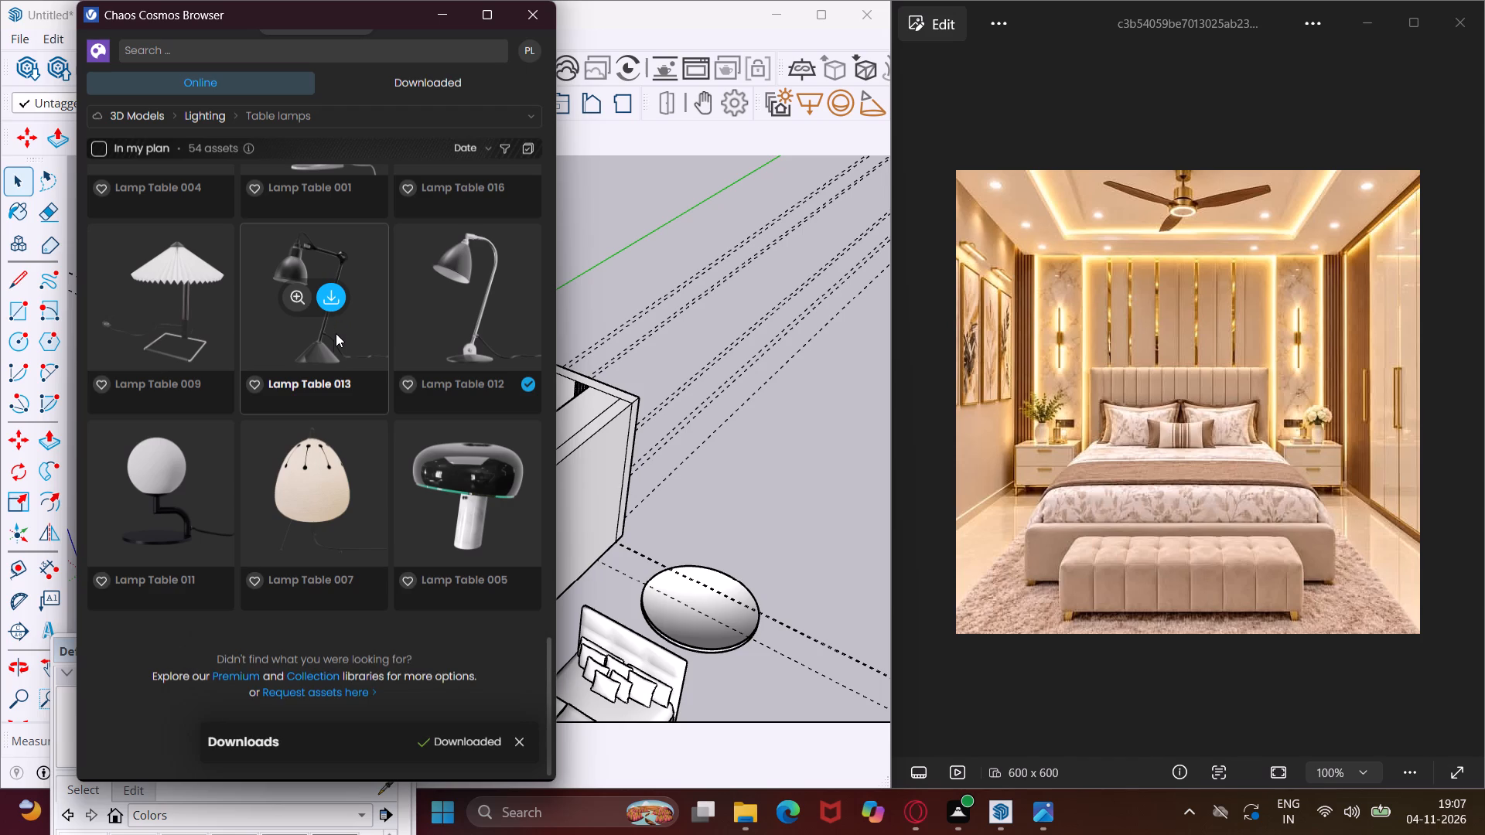
scroll(309, 440, "up", 3)
scroll(309, 440, "down", 3)
scroll(309, 440, "up", 2)
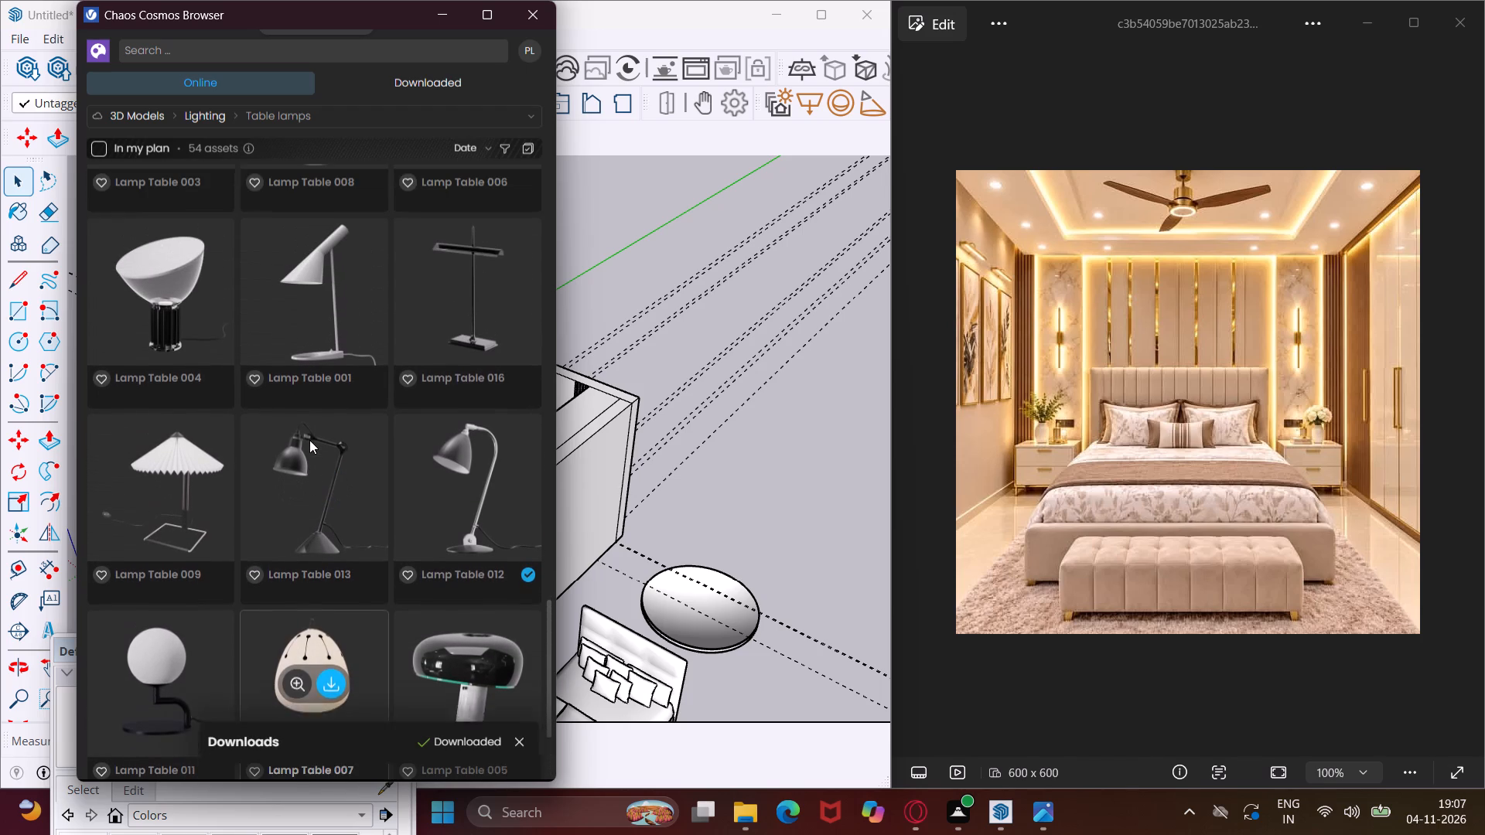
scroll(309, 440, "up", 6)
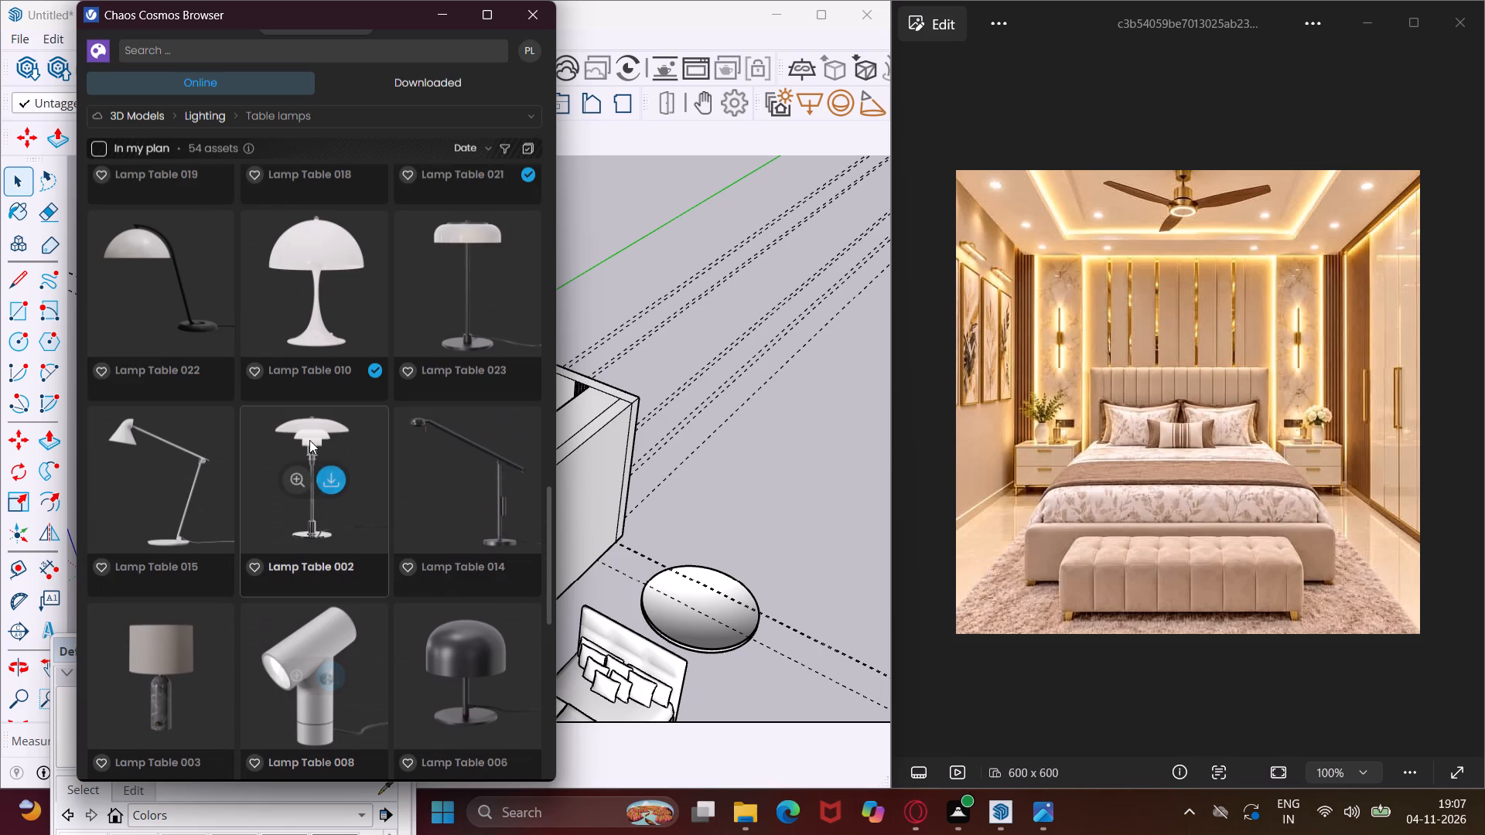
scroll(309, 440, "up", 4)
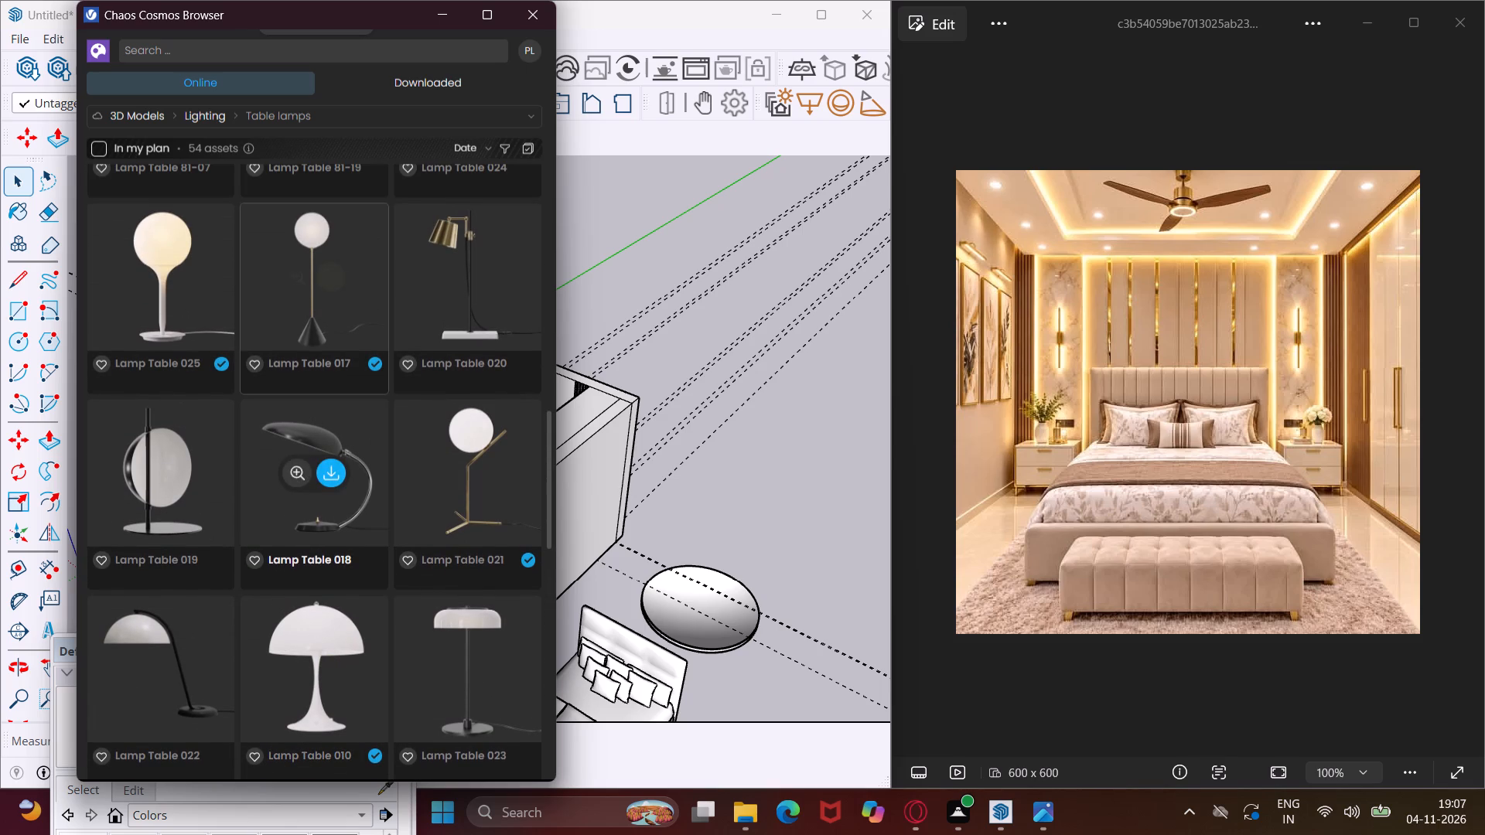
Import Lamp Table 017 and place one lamp on top of the bedside table next to the framed-picture wall.
left_click(329, 273)
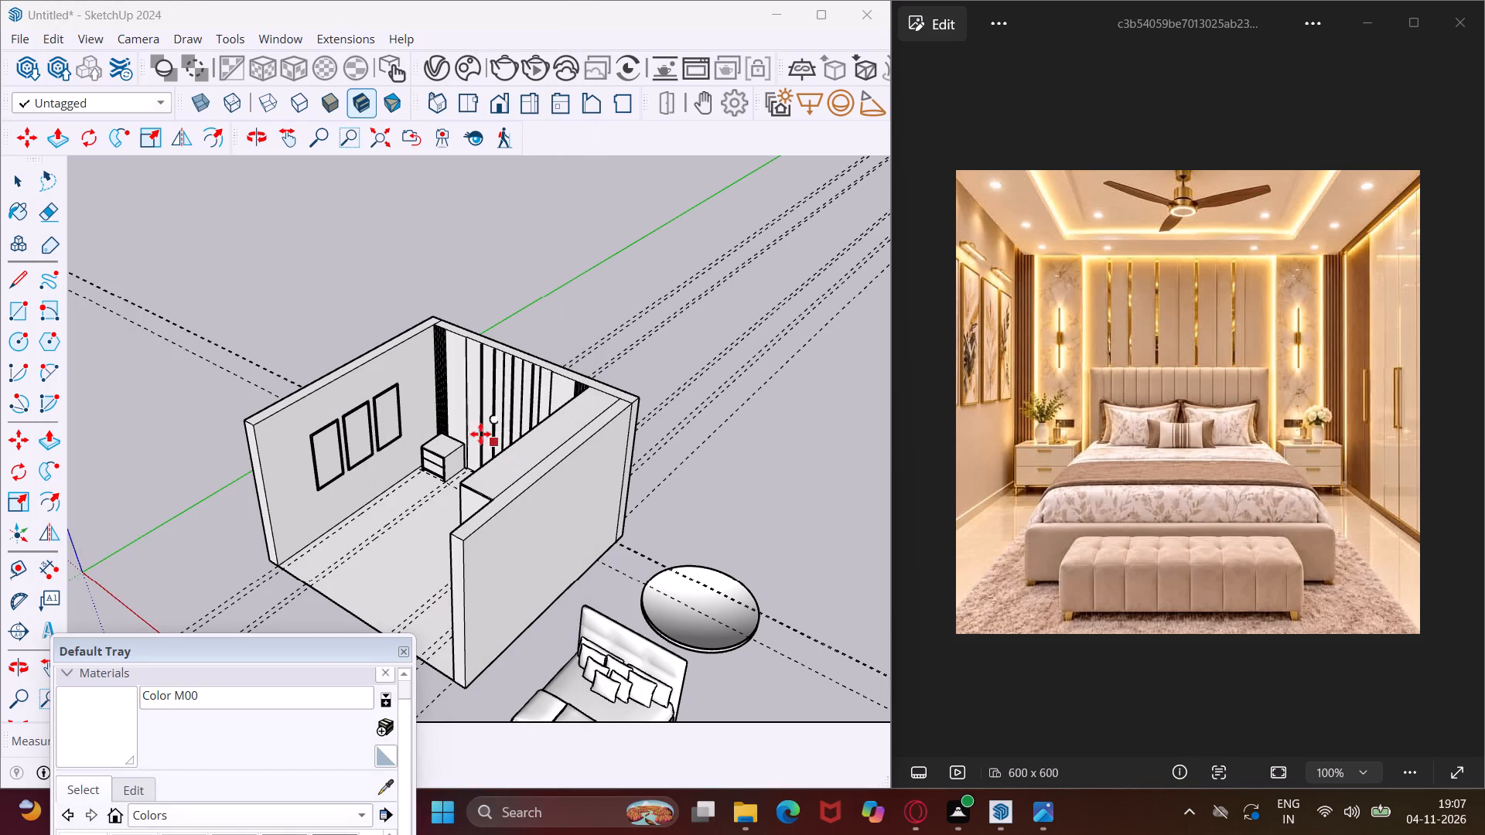
scroll(458, 430, "up", 1)
middle_click_drag(458, 430, 482, 538)
scroll(429, 430, "up", 10)
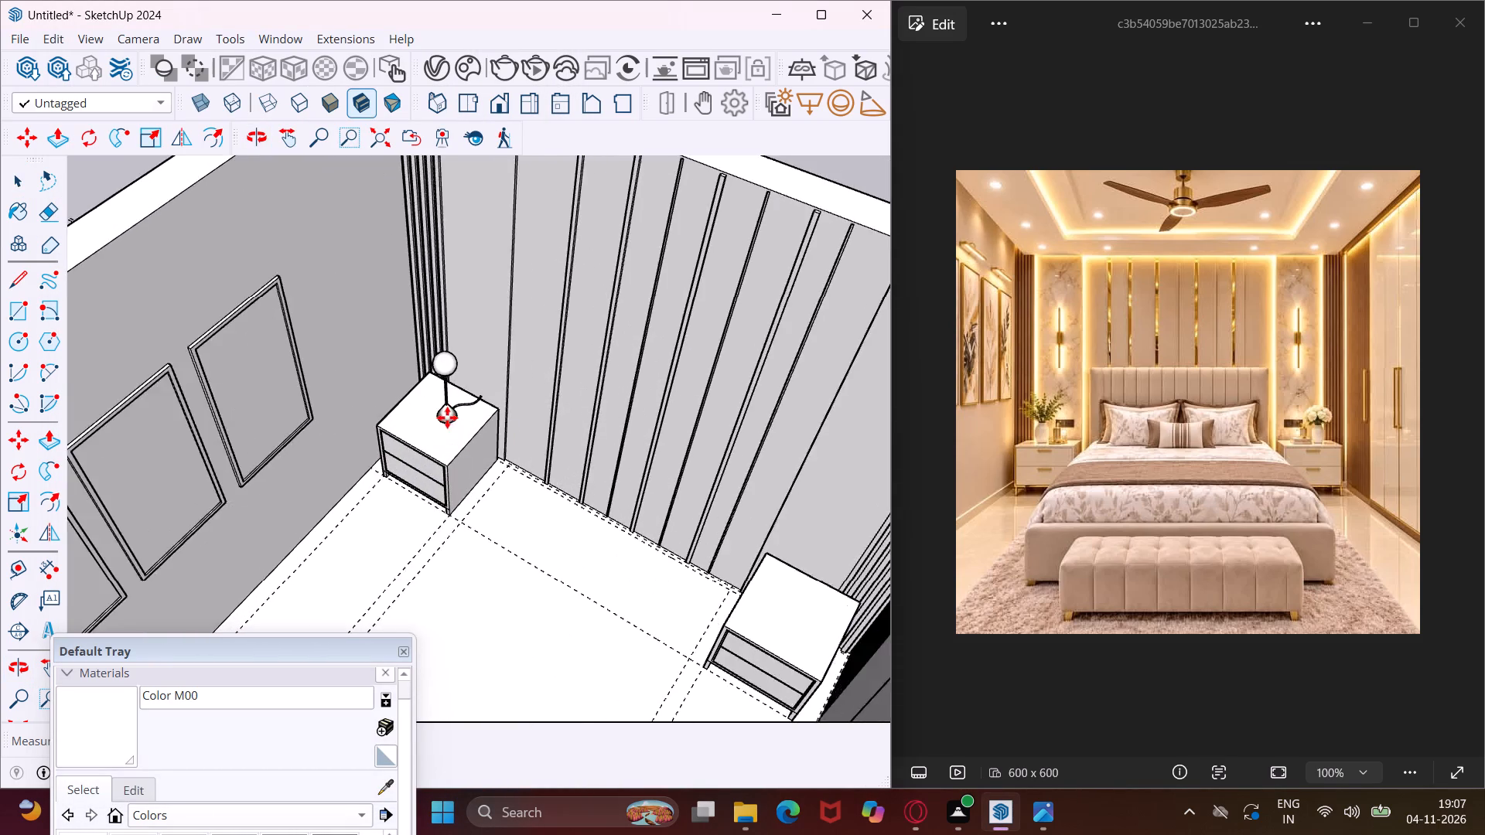
scroll(447, 417, "up", 6)
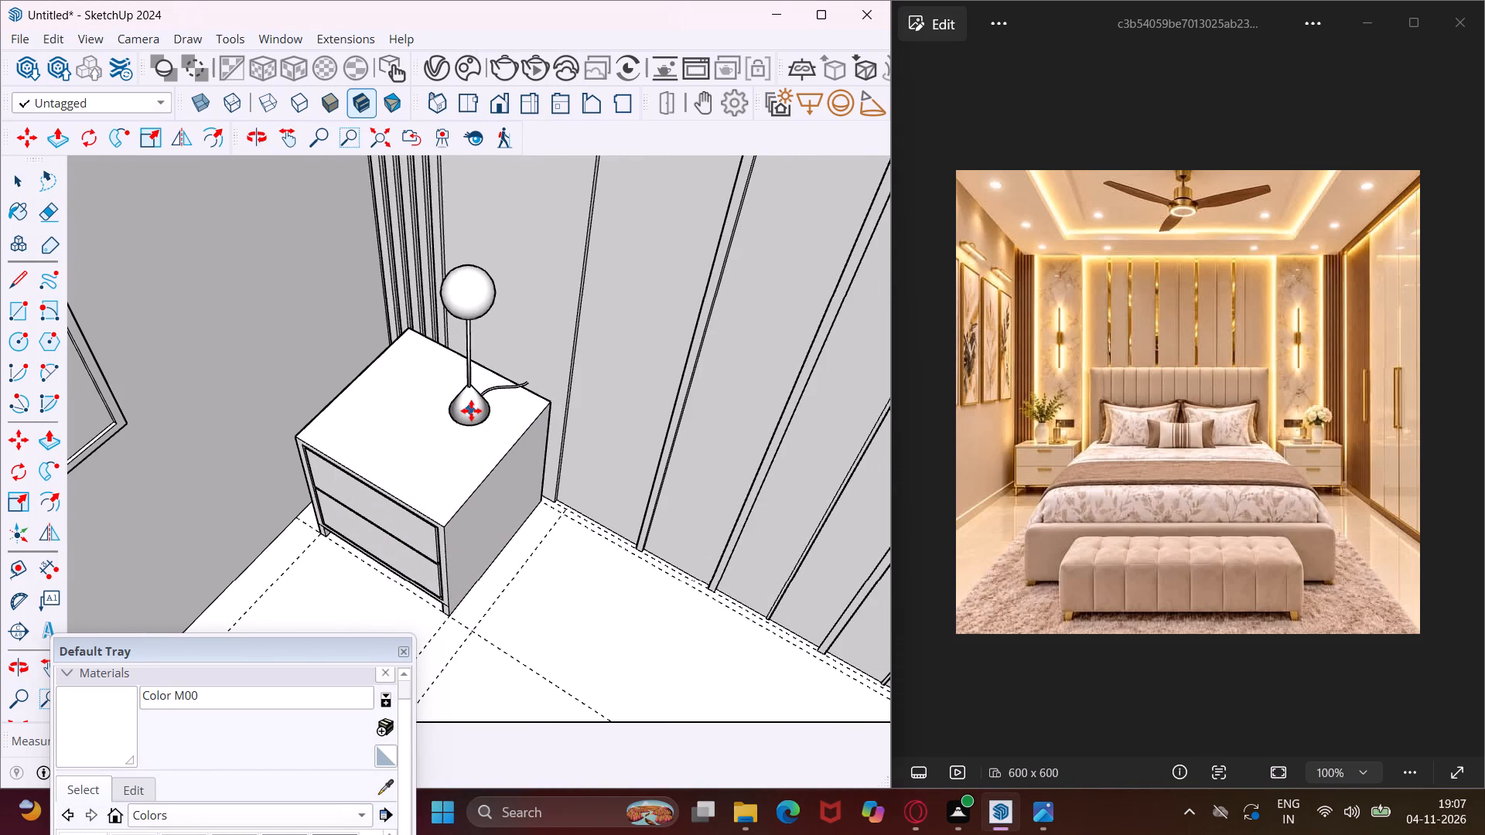
left_click(472, 411)
scroll(381, 450, "down", 5)
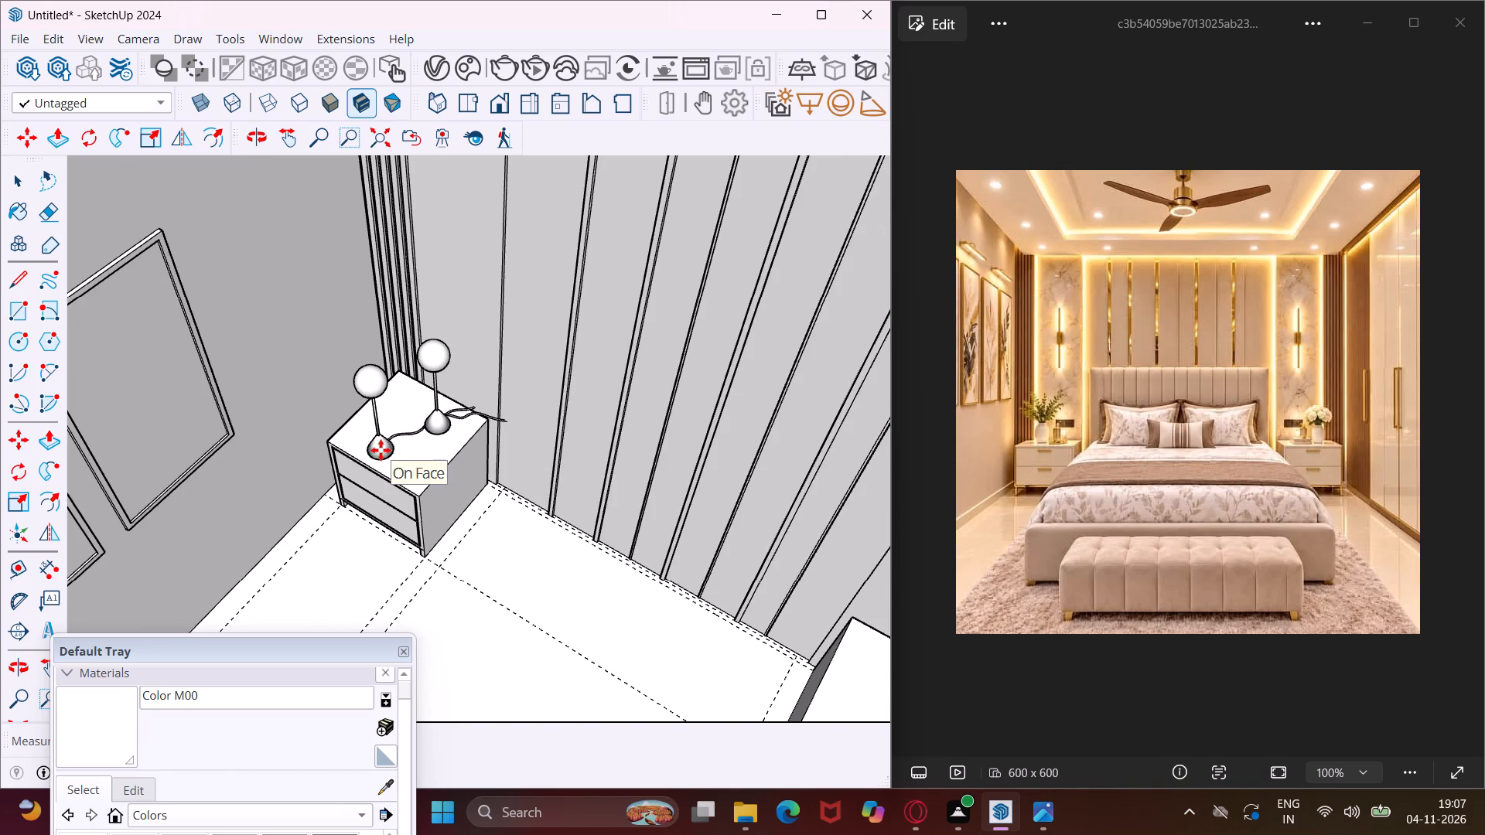
key("Escape")
key("space")
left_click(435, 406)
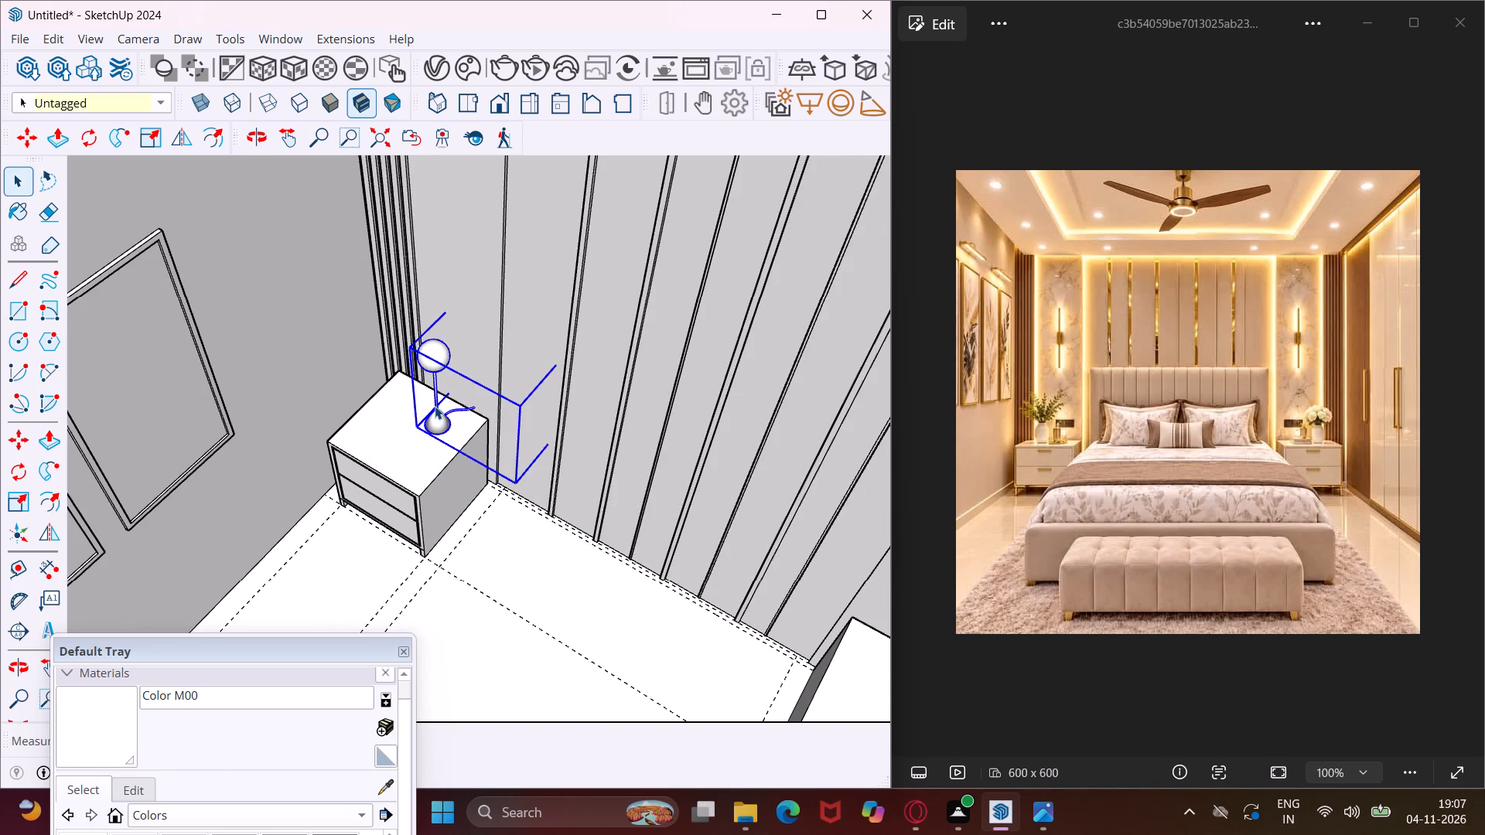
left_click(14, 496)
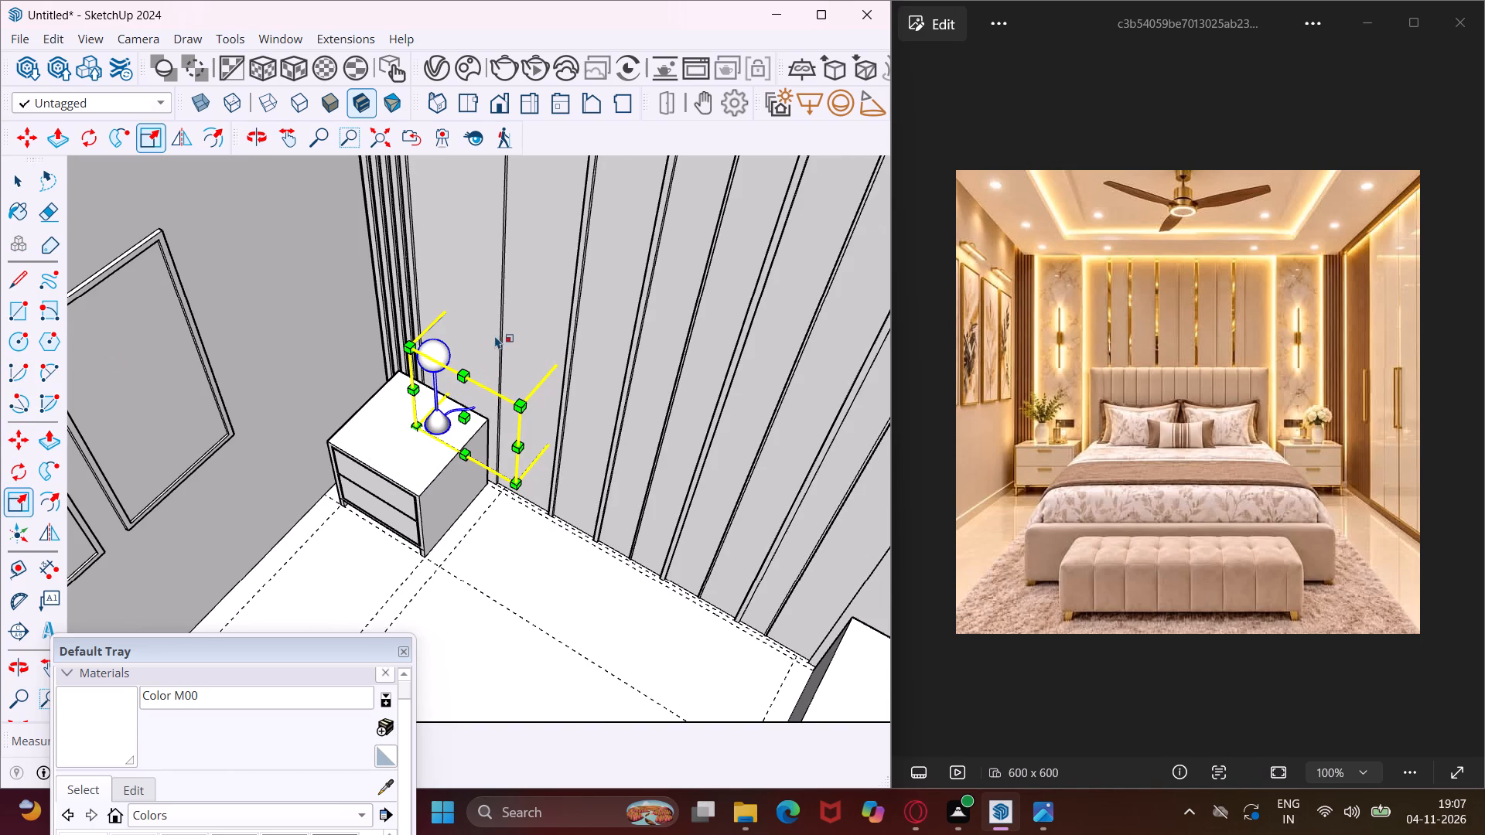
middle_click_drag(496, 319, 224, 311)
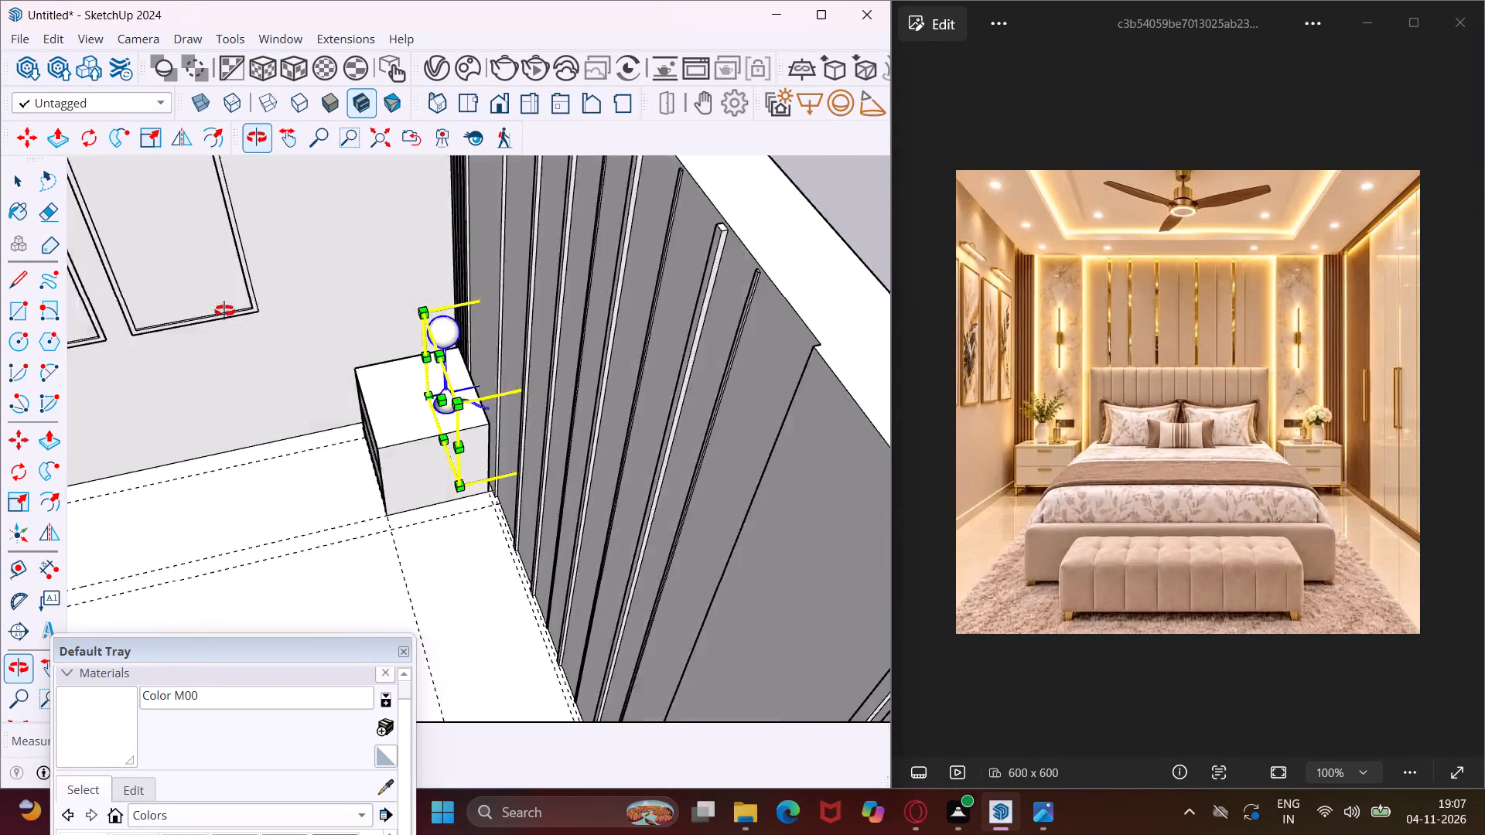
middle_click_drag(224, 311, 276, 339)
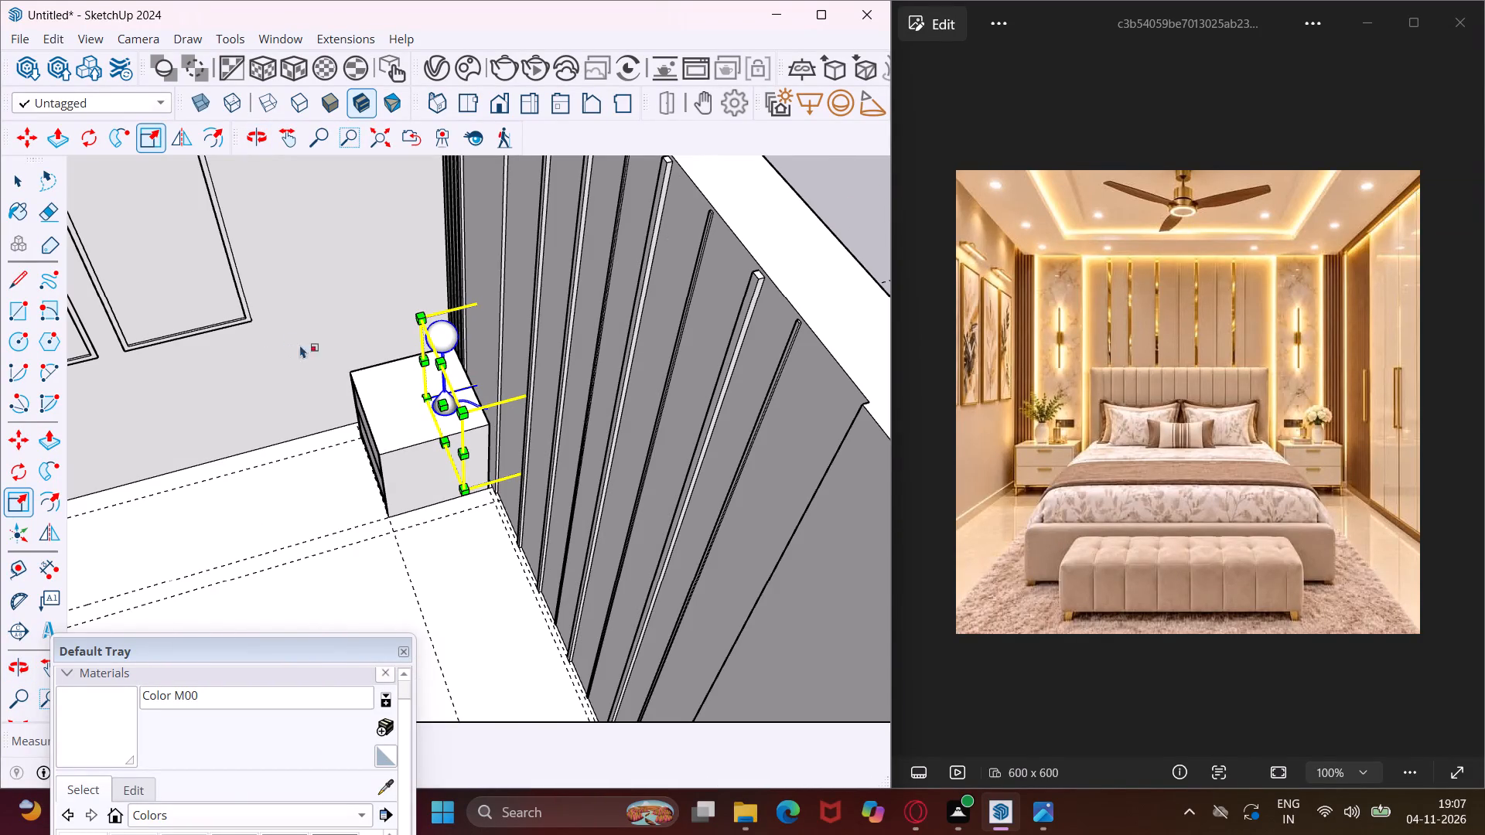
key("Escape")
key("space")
Move the lamp across the bedside table top, away from the grooved headboard wall.
left_click(440, 405)
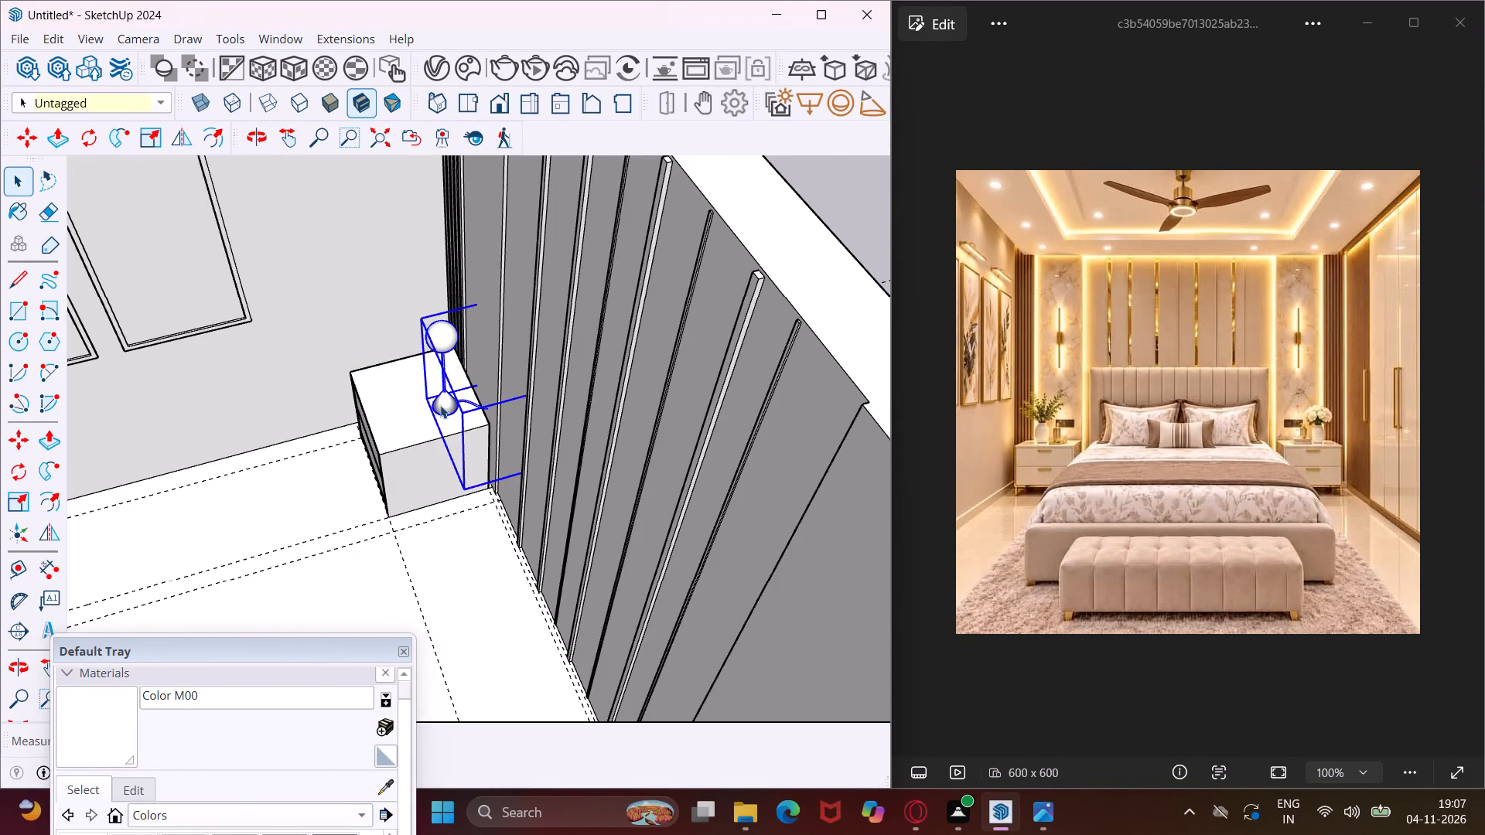
key("m")
scroll(414, 423, "up", 2)
left_click(414, 423)
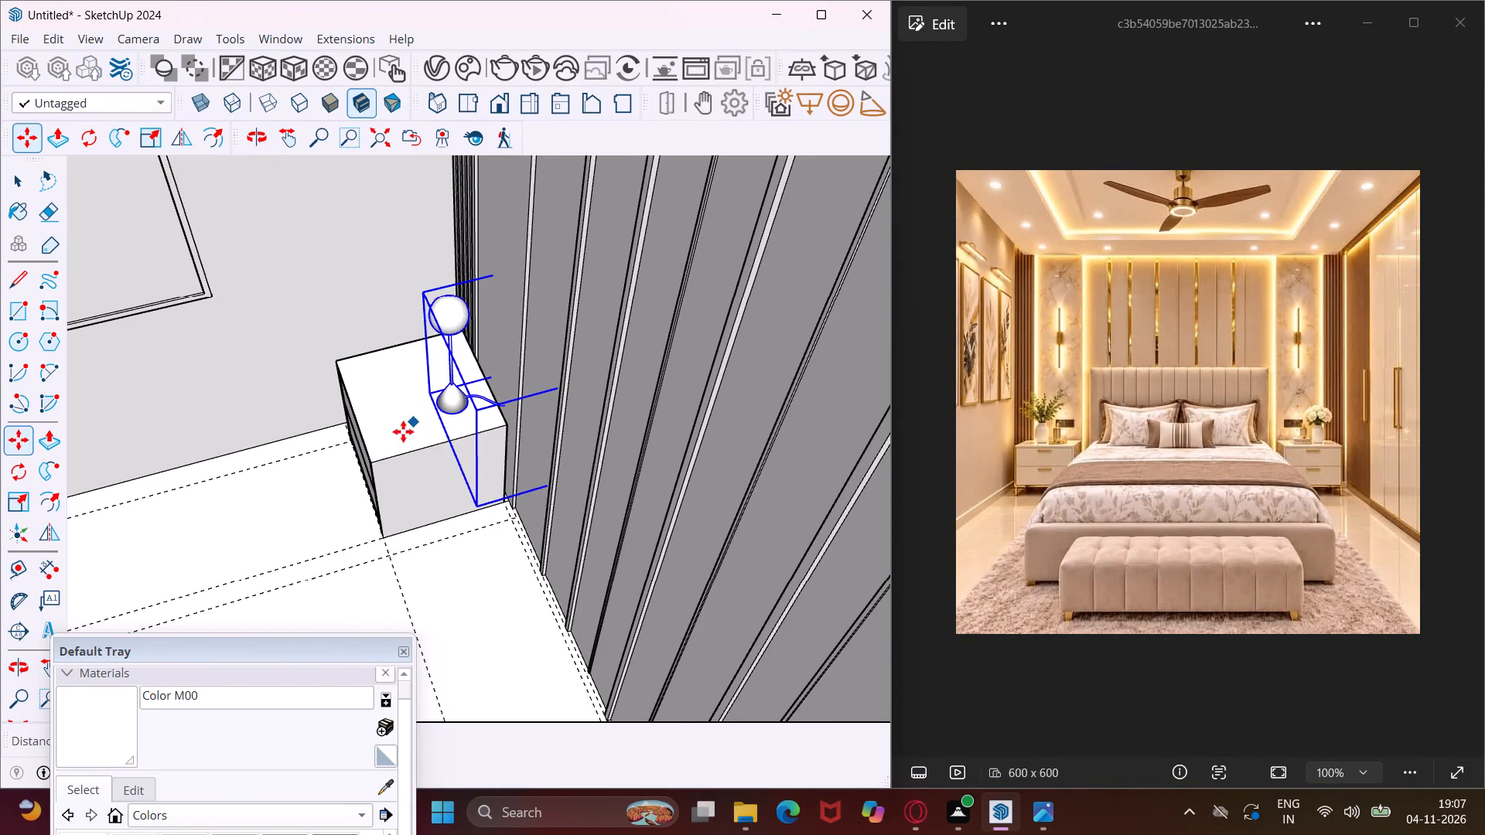
left_click(368, 442)
scroll(356, 408, "down", 4)
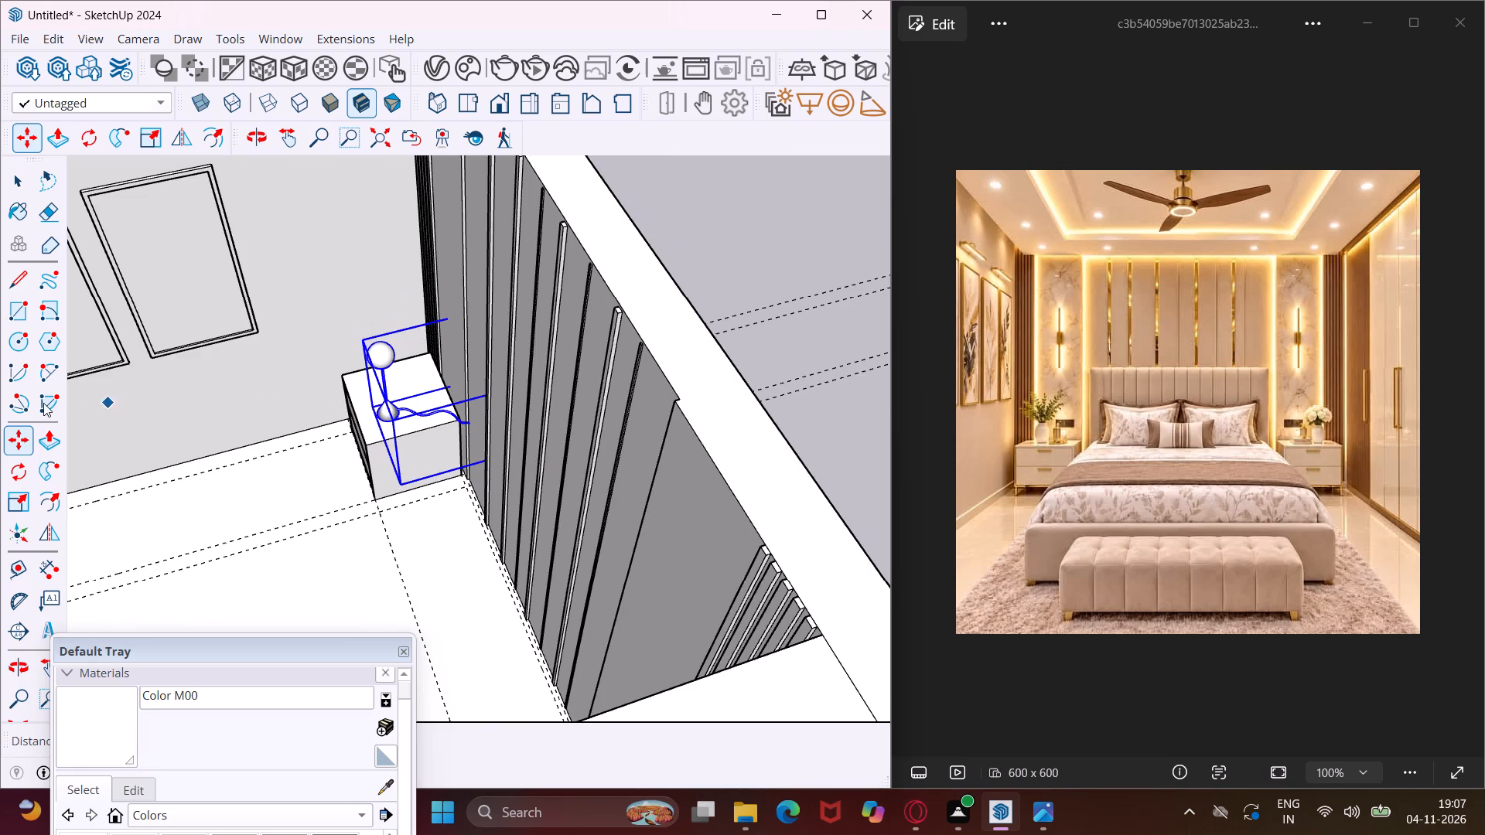
Scale the lamp down along the blue axis to make it shorter.
left_click(32, 502)
scroll(450, 375, "up", 4)
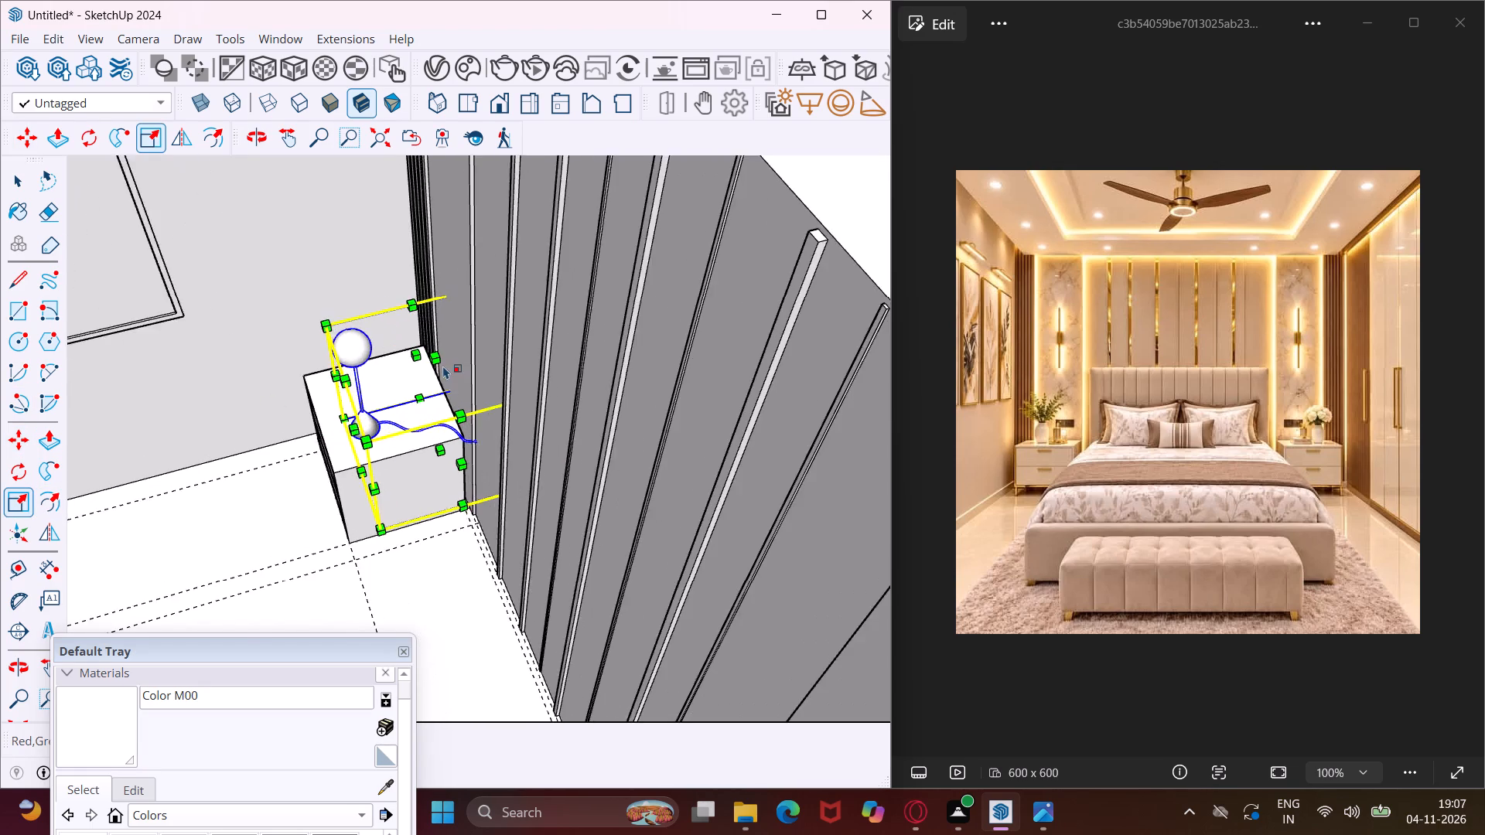
scroll(443, 366, "up", 2)
left_click(434, 357)
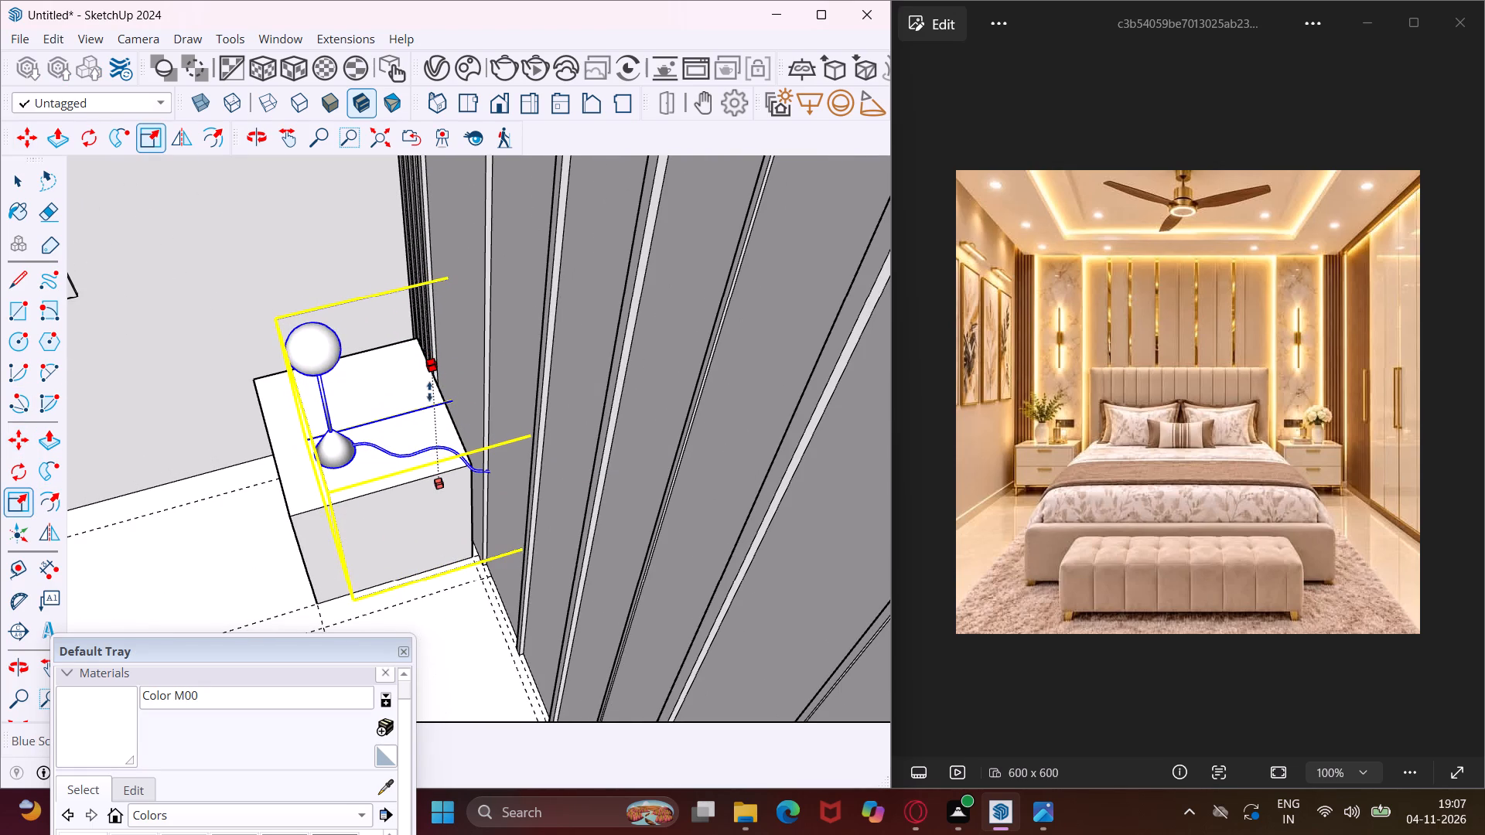
left_click(429, 408)
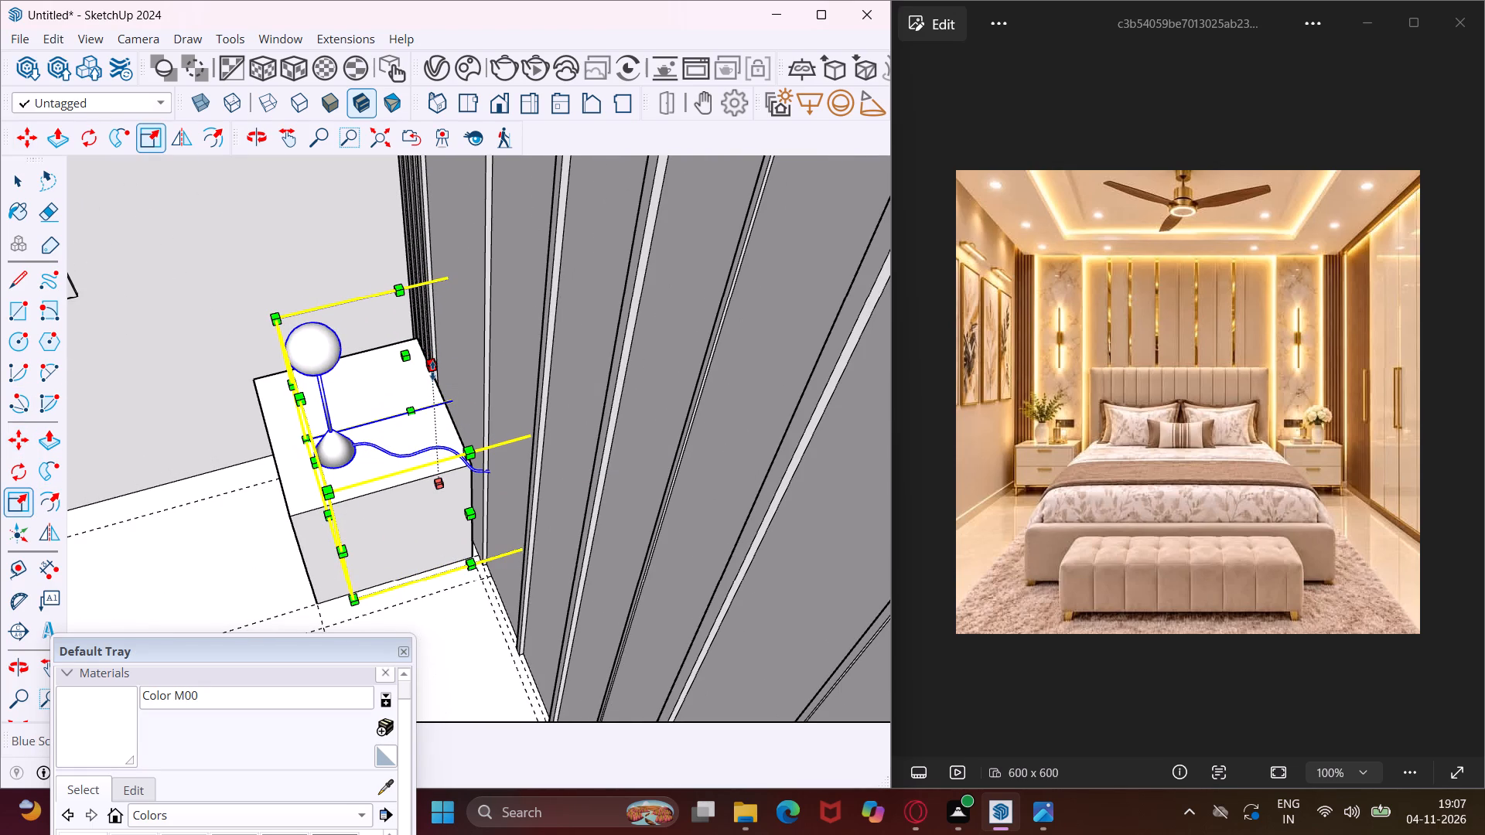
left_click(432, 370)
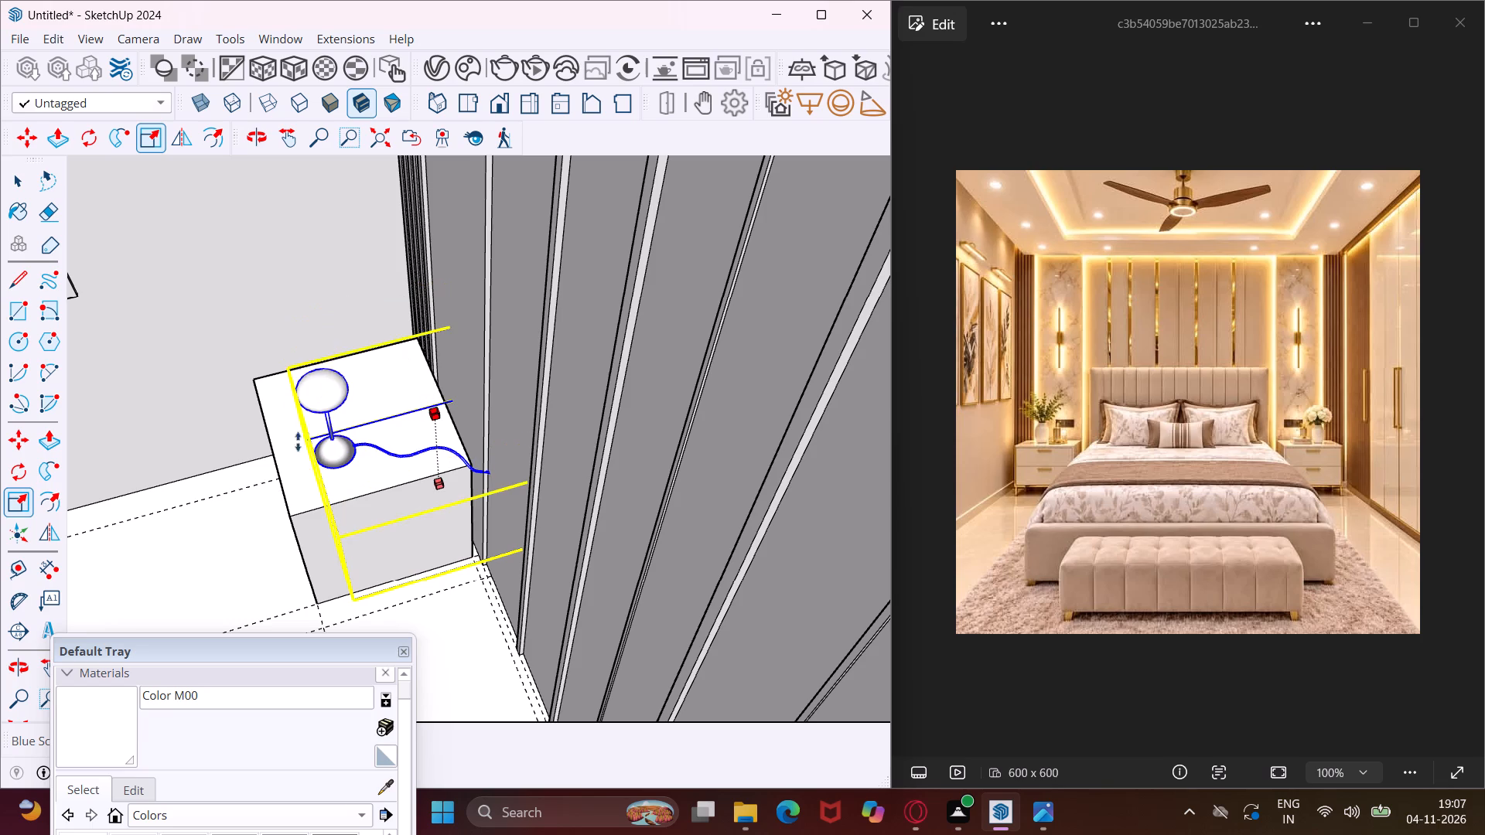
left_click(375, 455)
Scale the shortened lamp along the green and red axes to adjust its depth and width.
scroll(297, 472, "up", 5)
middle_click_drag(297, 472, 386, 422)
left_click(418, 467)
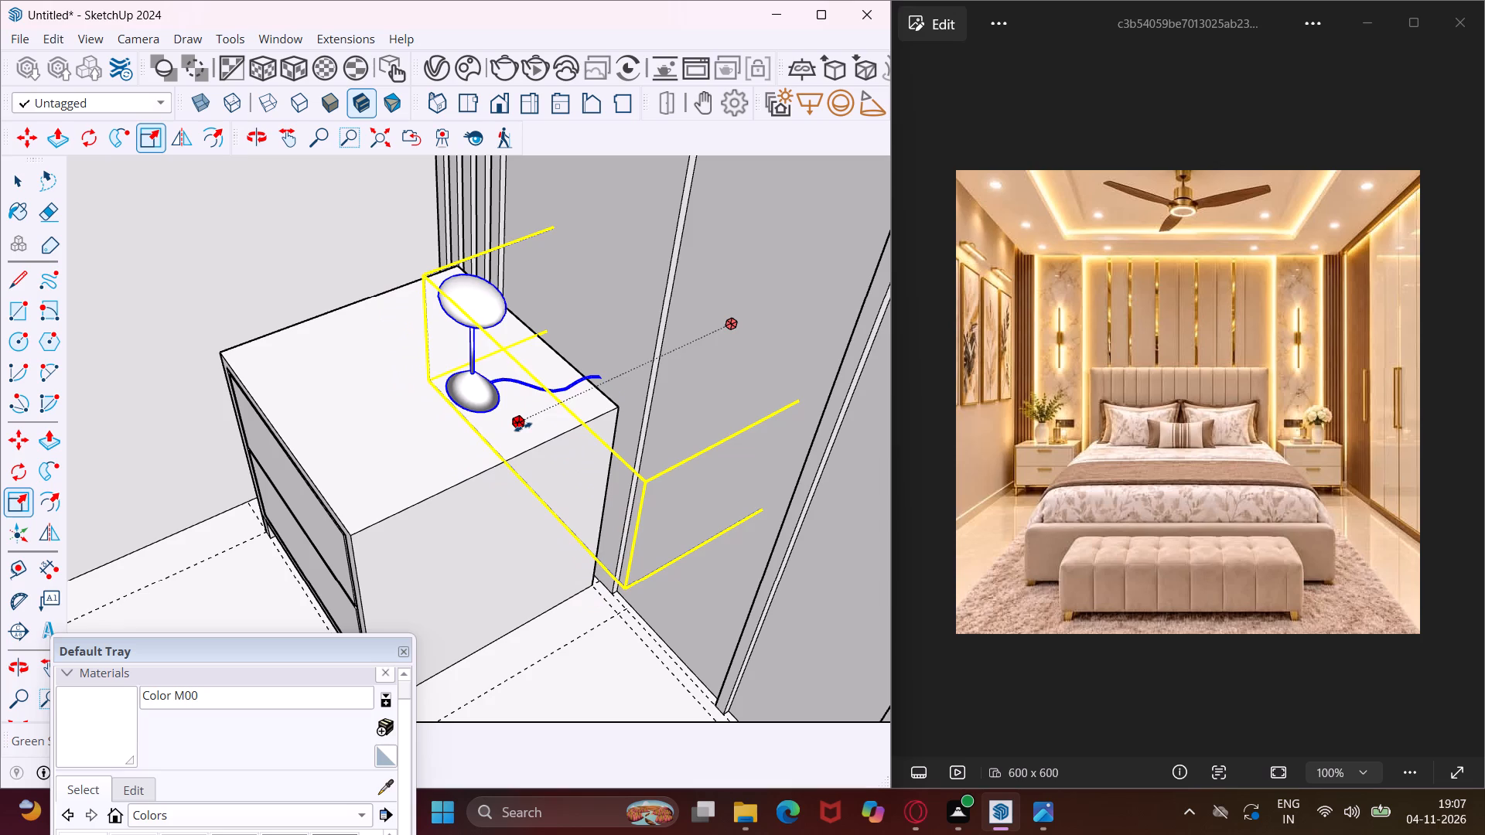
left_click(523, 427)
scroll(526, 310, "up", 3)
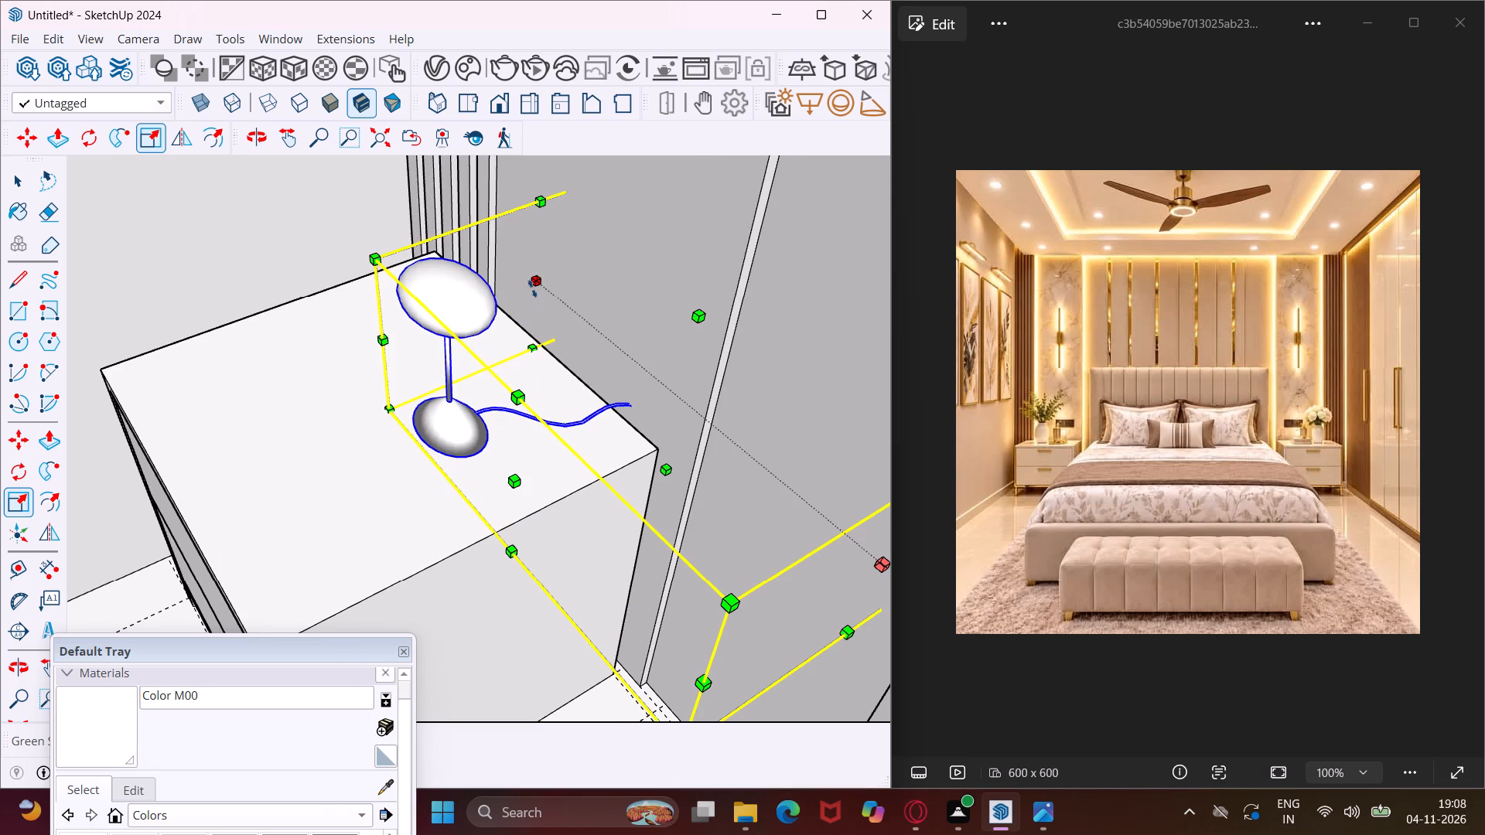
left_click(532, 288)
left_click(571, 345)
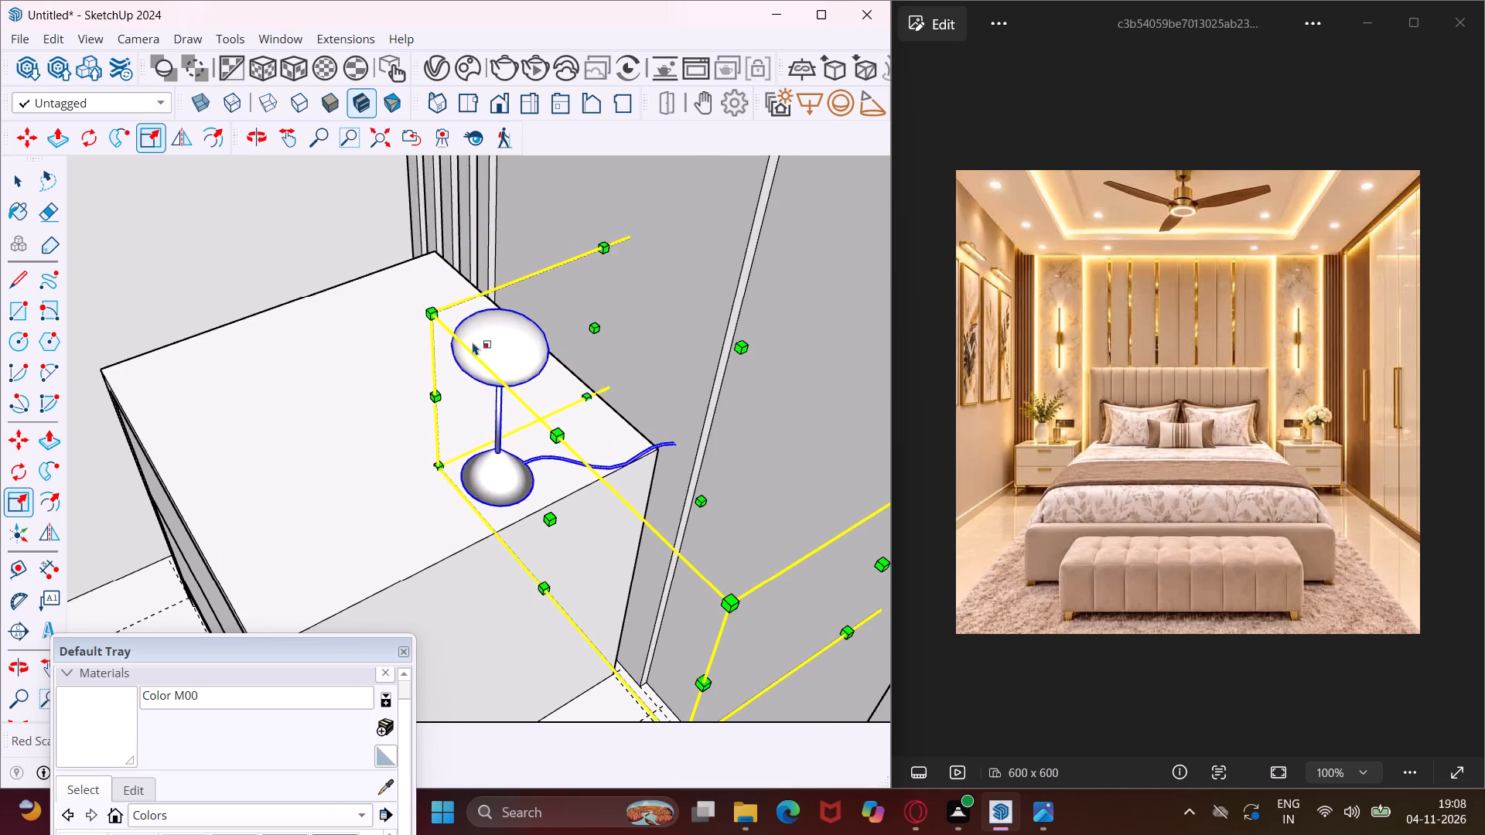
scroll(295, 306, "down", 6)
key("Escape")
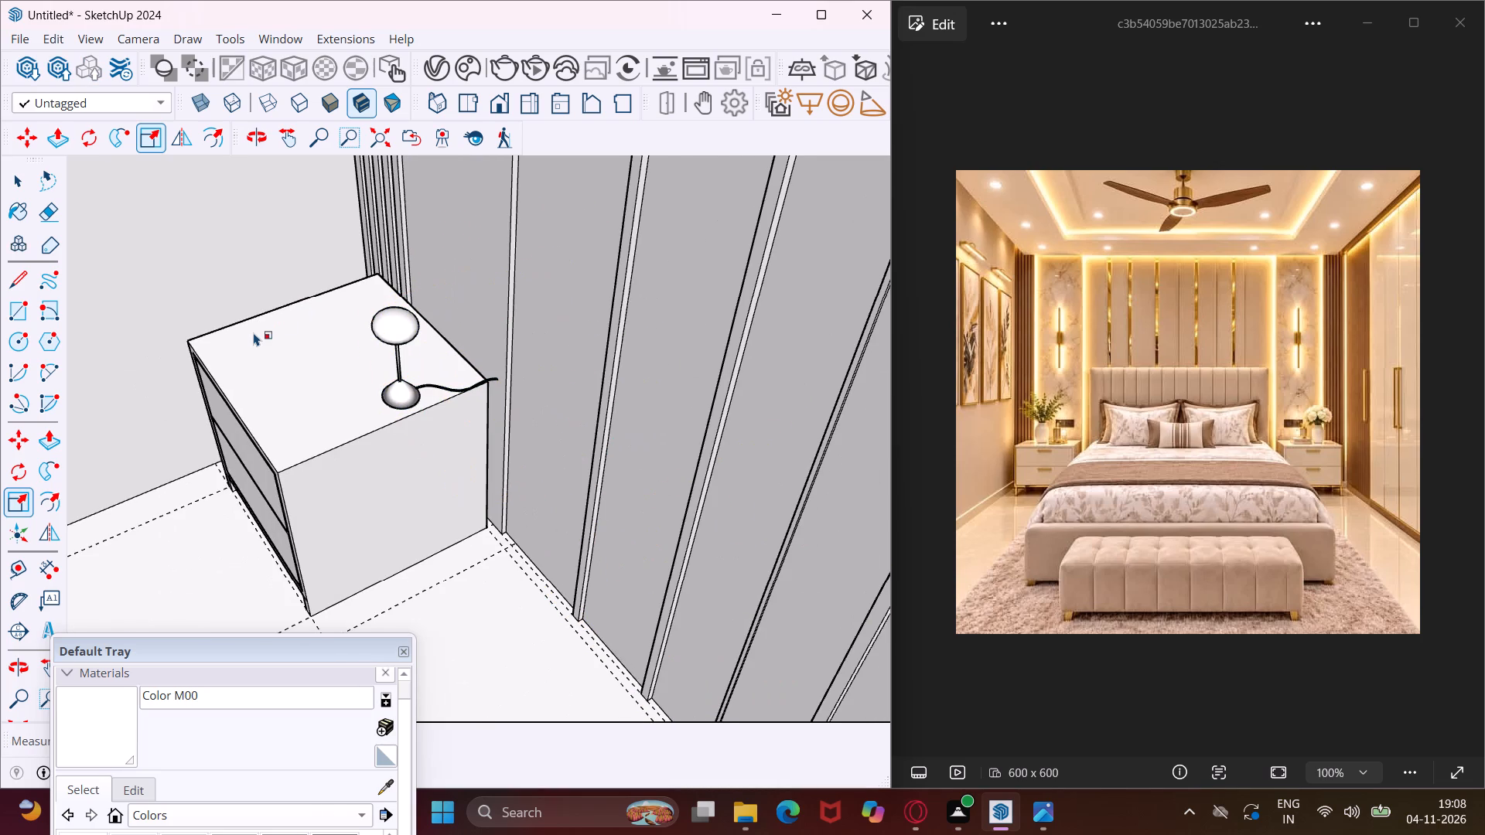
Reposition the resized lamp so that it and its cord sit within the bedside table top.
scroll(369, 407, "up", 1)
left_click(400, 400)
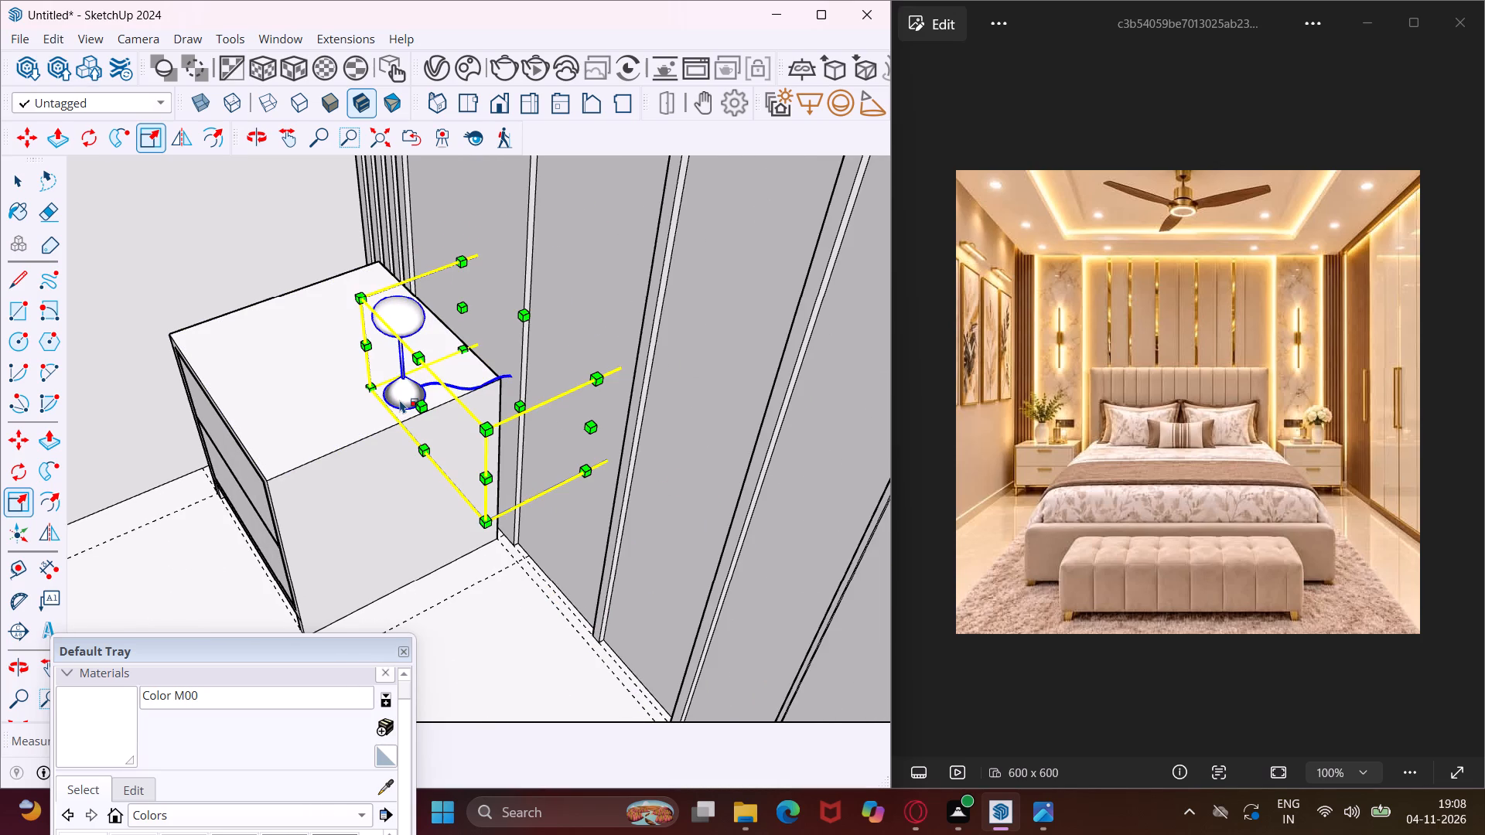
key("space")
scroll(383, 419, "up", 4)
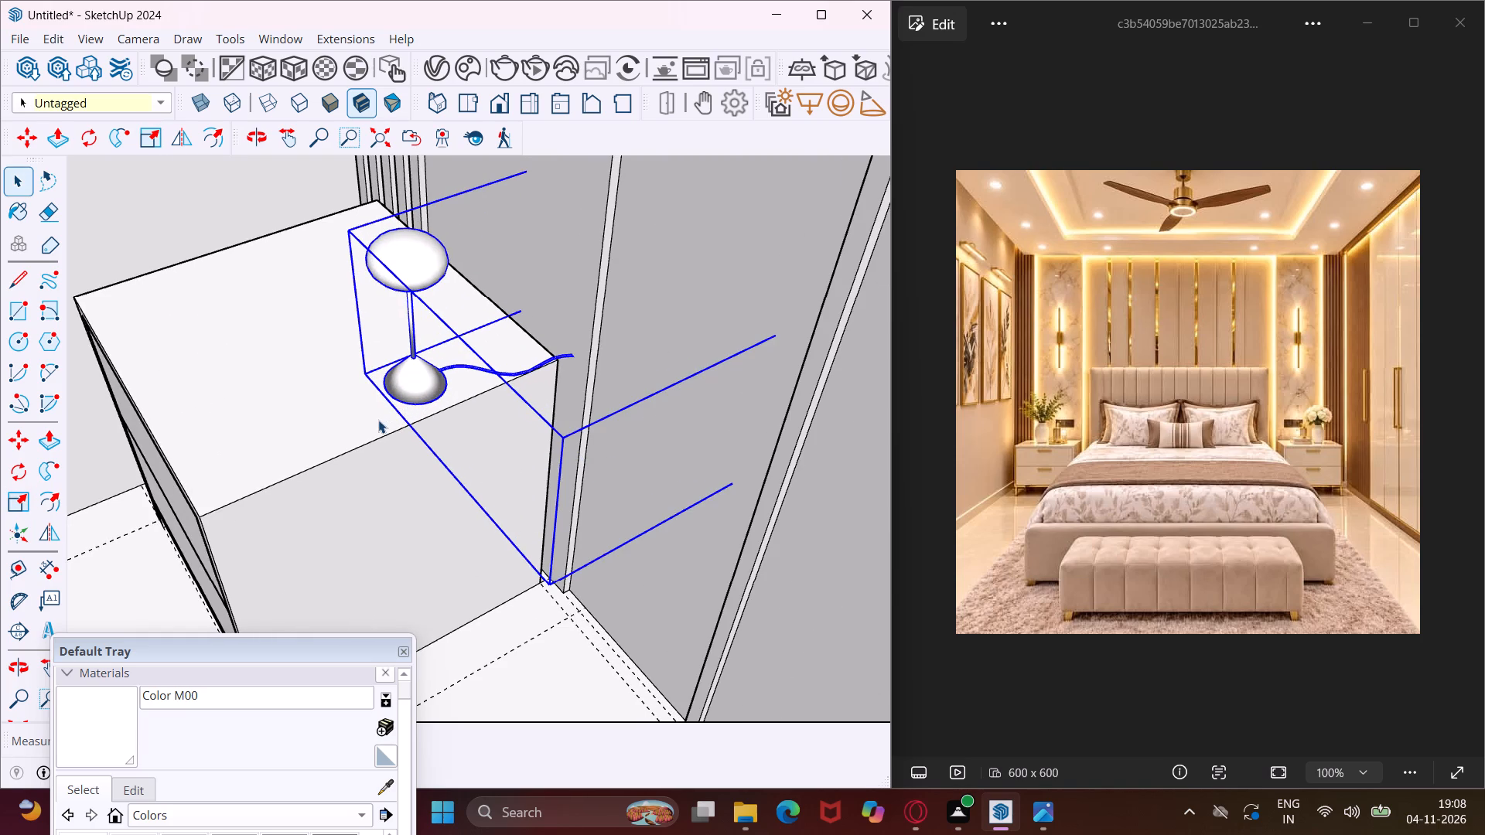
key("m")
left_click(378, 420)
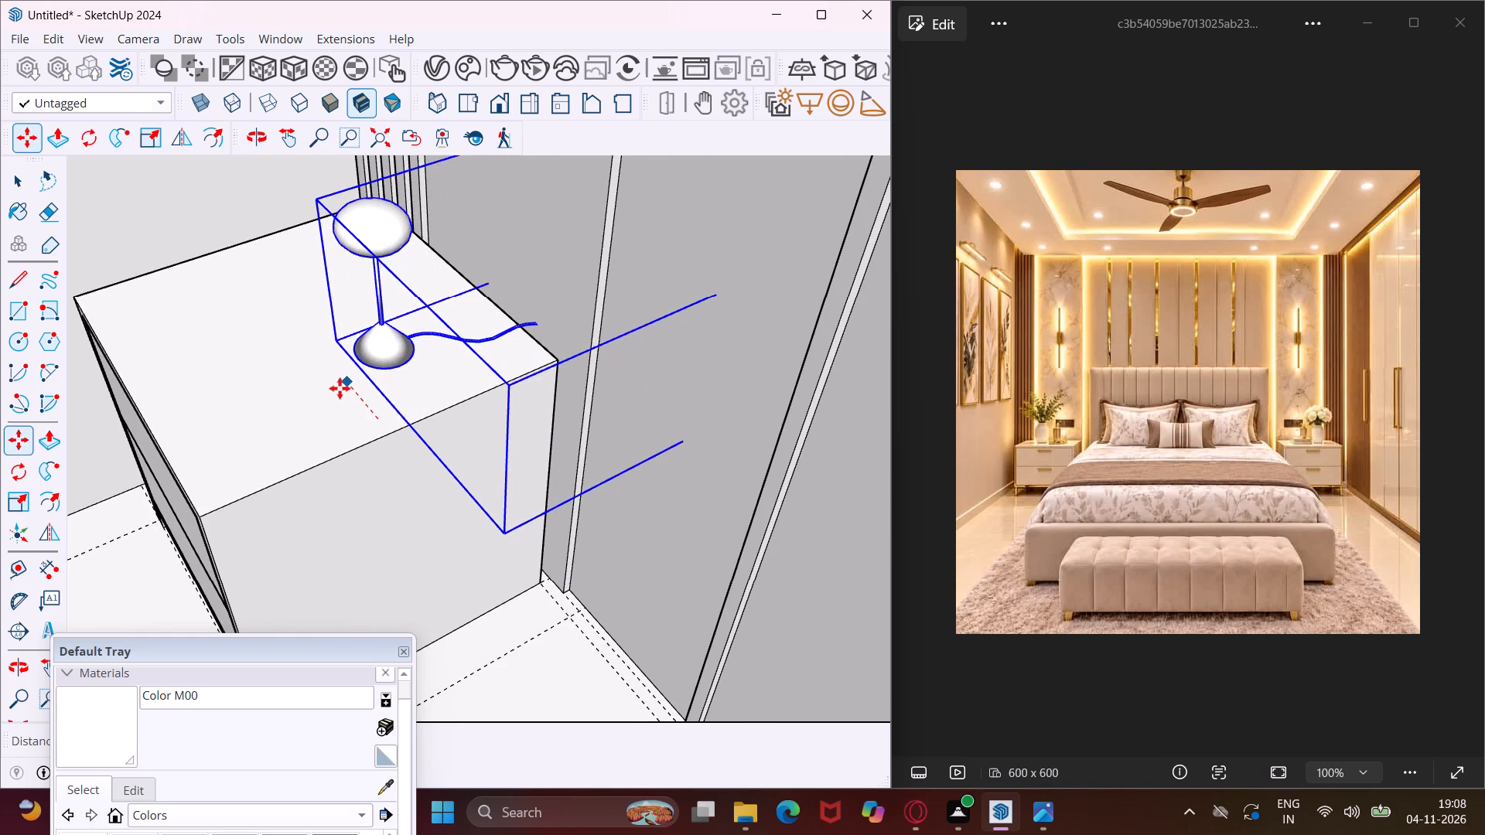
left_click(339, 387)
middle_click_drag(339, 387, 596, 371)
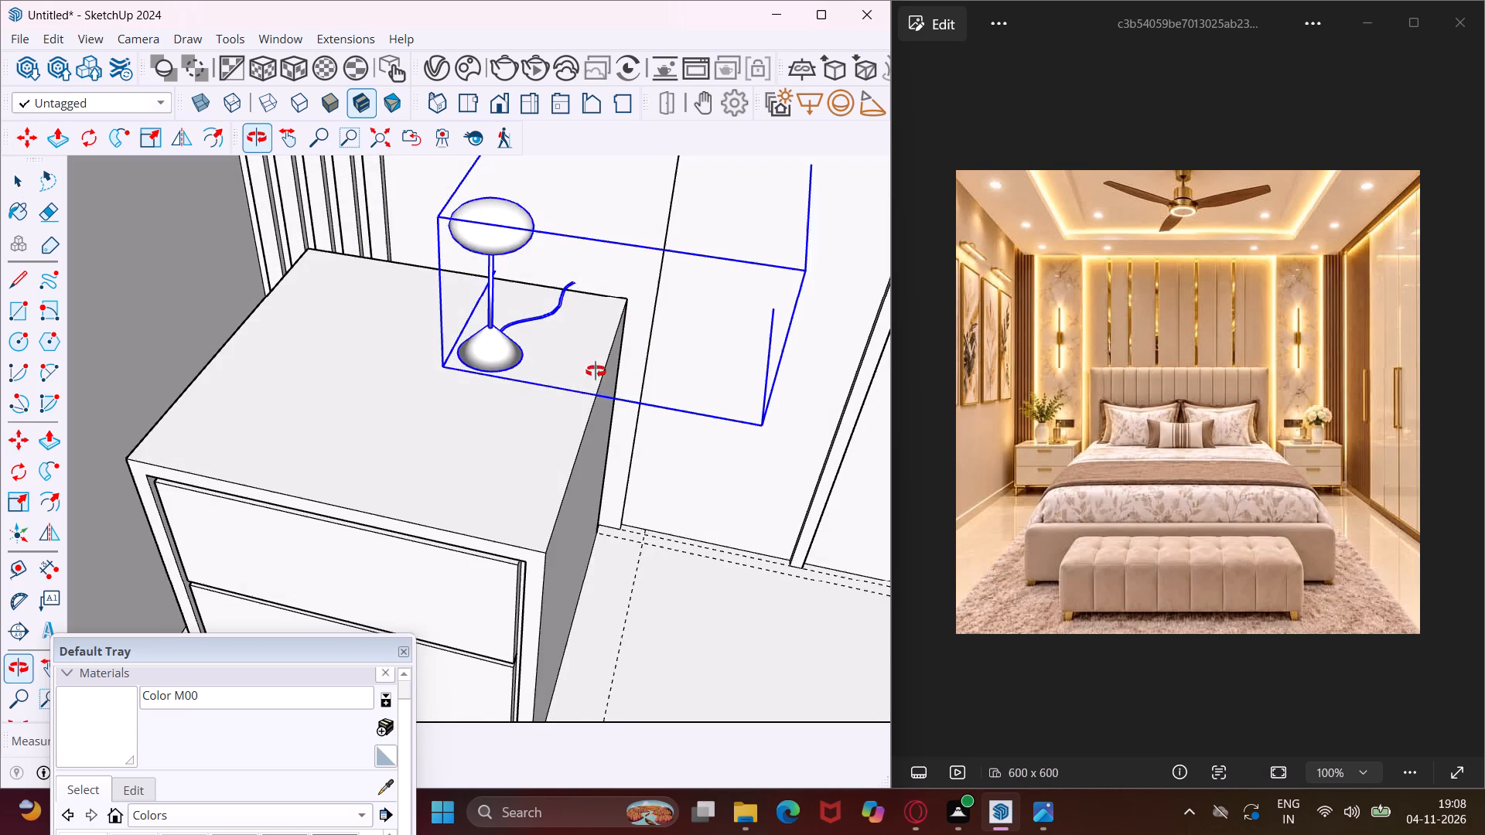
middle_click_drag(596, 371, 592, 371)
left_click(499, 424)
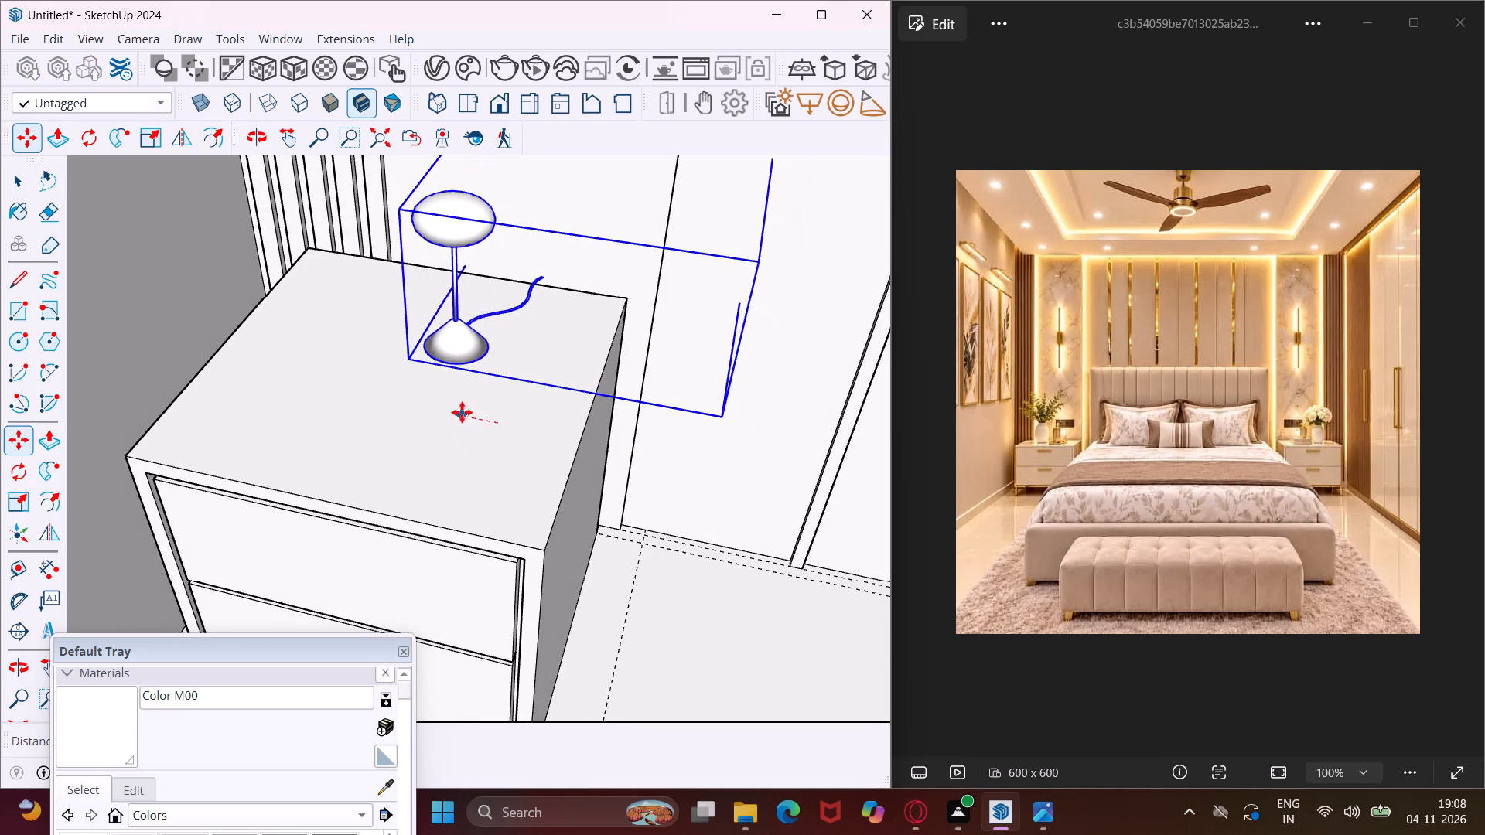
left_click(457, 411)
Copy the lamp onto the top of the other bedside table, on the wardrobe side of the headboard wall.
left_click(437, 423)
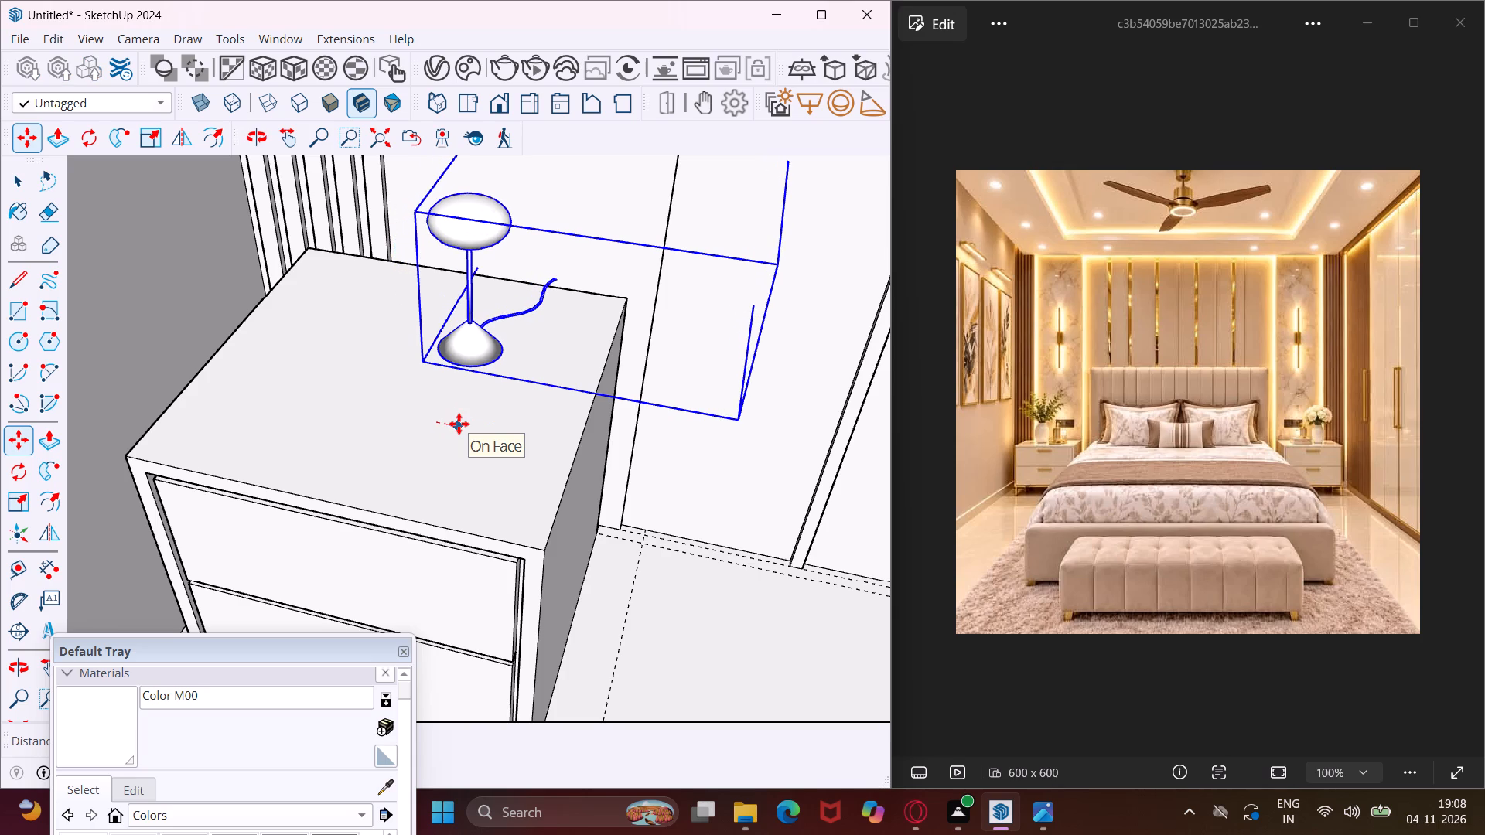
scroll(459, 424, "down", 18)
scroll(458, 422, "down", 4)
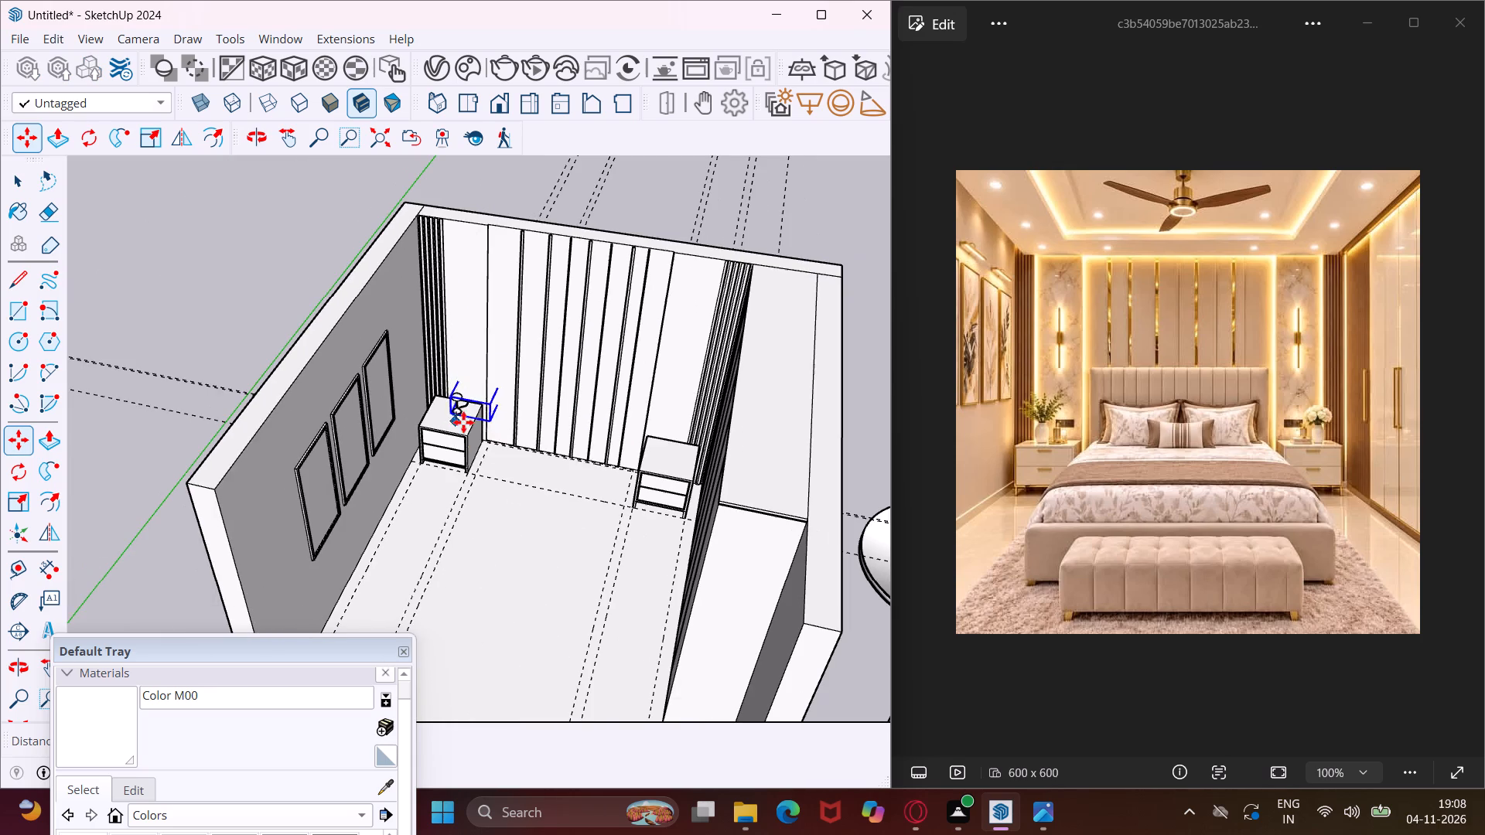
scroll(668, 469, "up", 5)
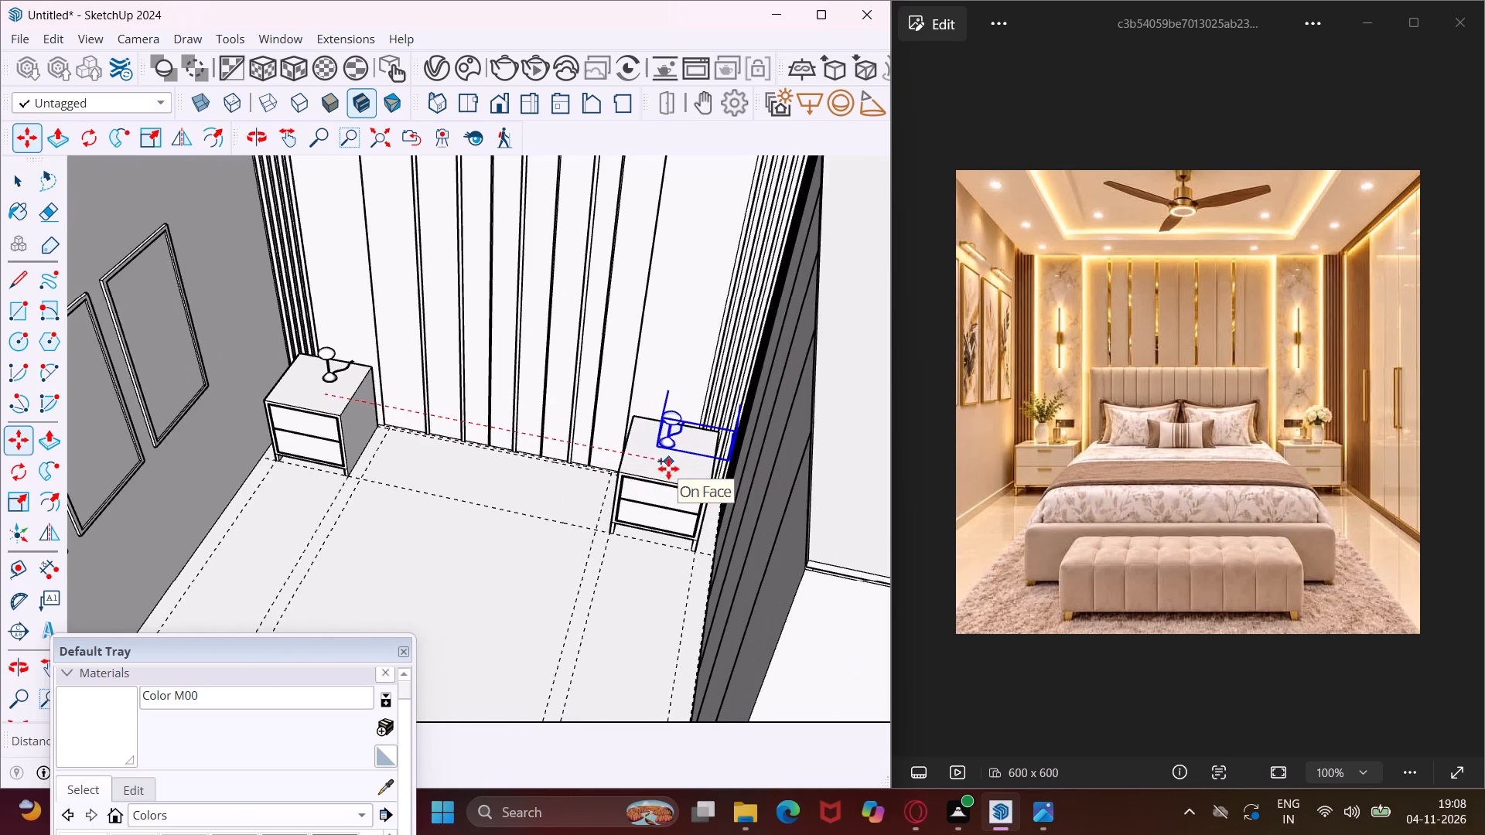
scroll(668, 469, "up", 4)
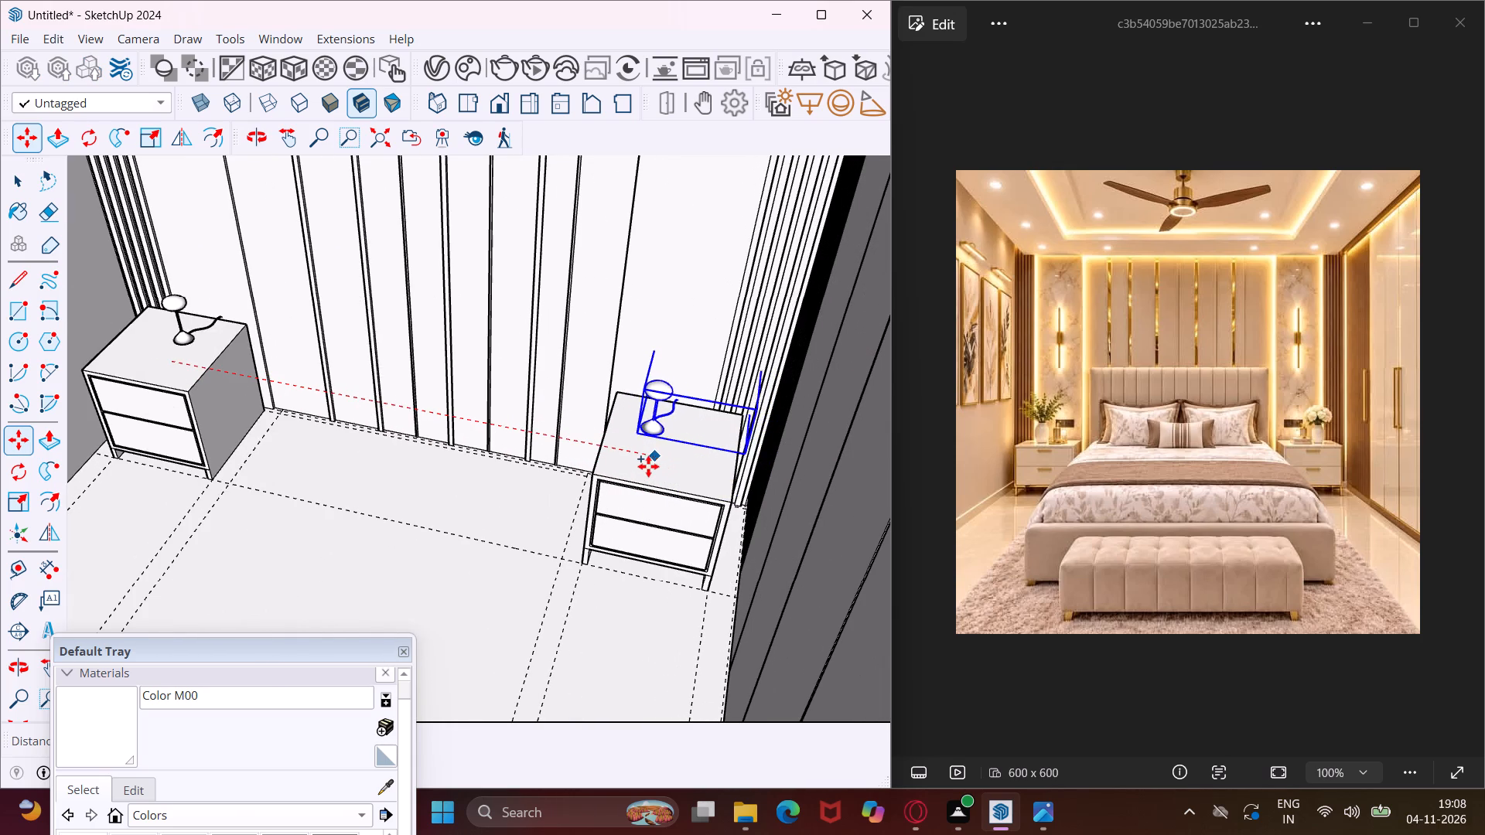
left_click(648, 466)
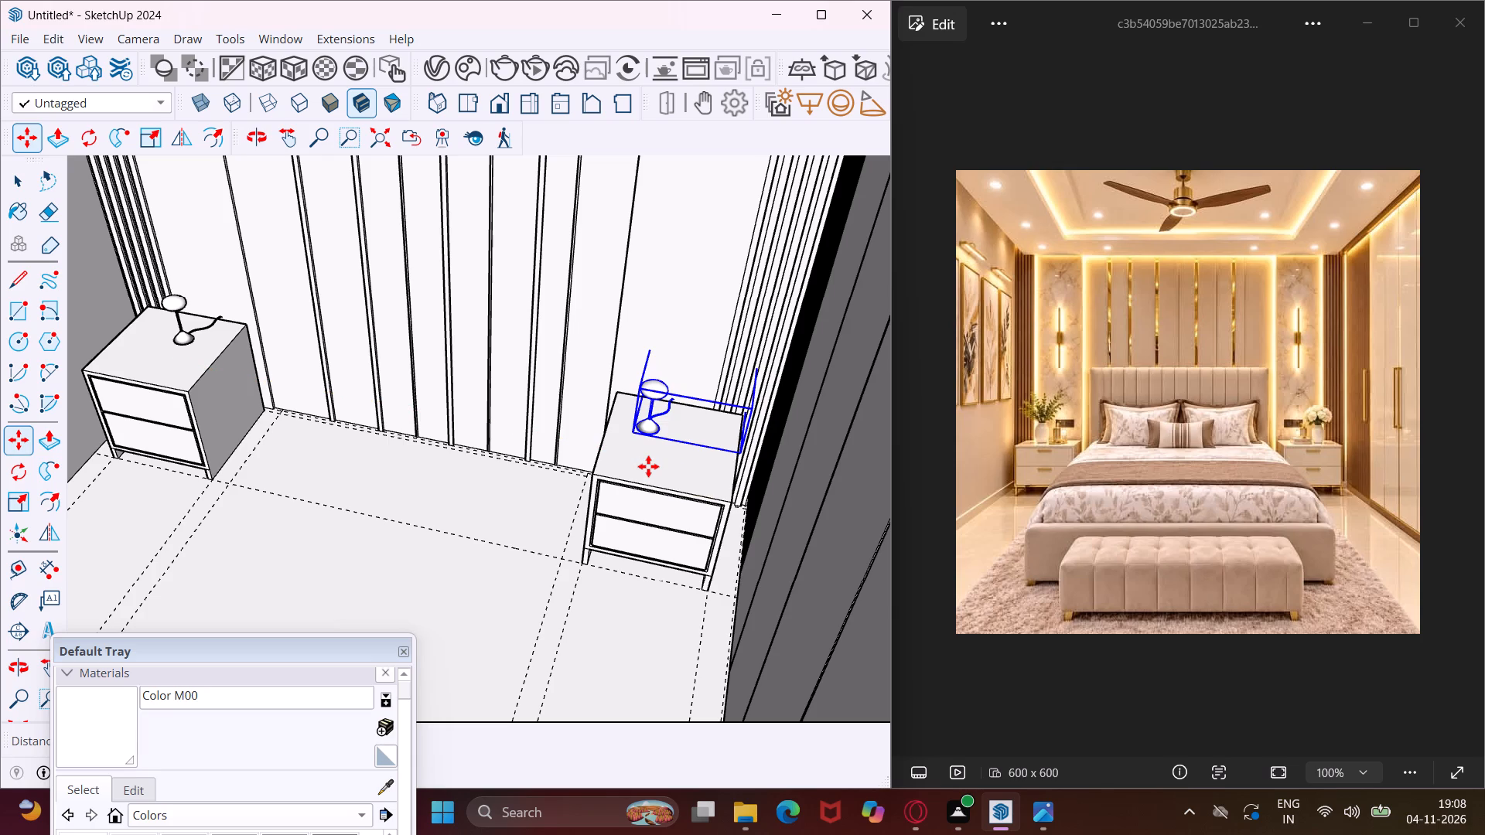
key("Escape")
key("space")
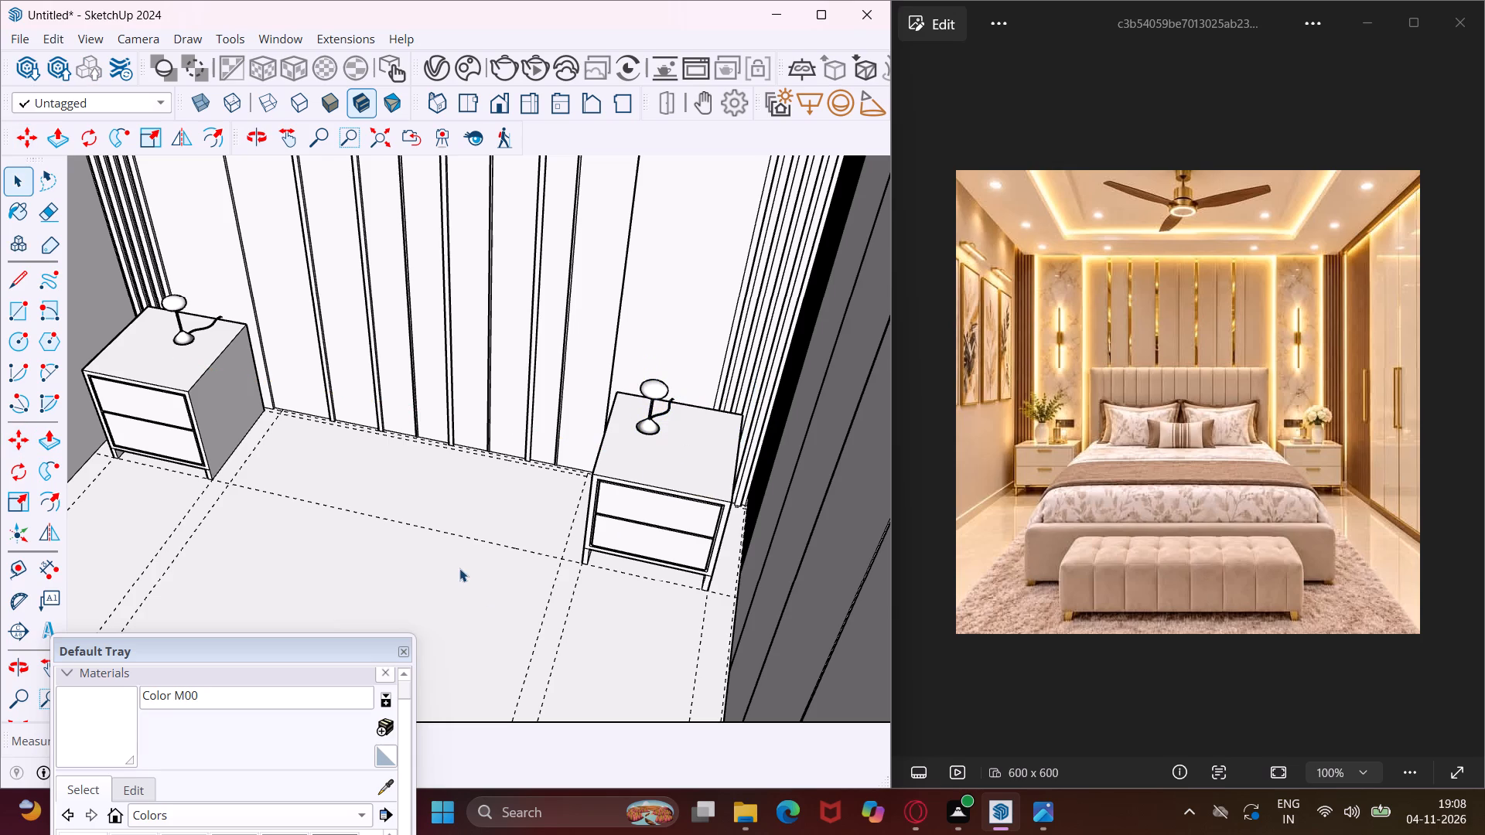
Scale the oversized round ceiling light behind the bed uniformly down to a small fixture.
scroll(459, 564, "down", 6)
middle_click_drag(459, 557, 479, 499)
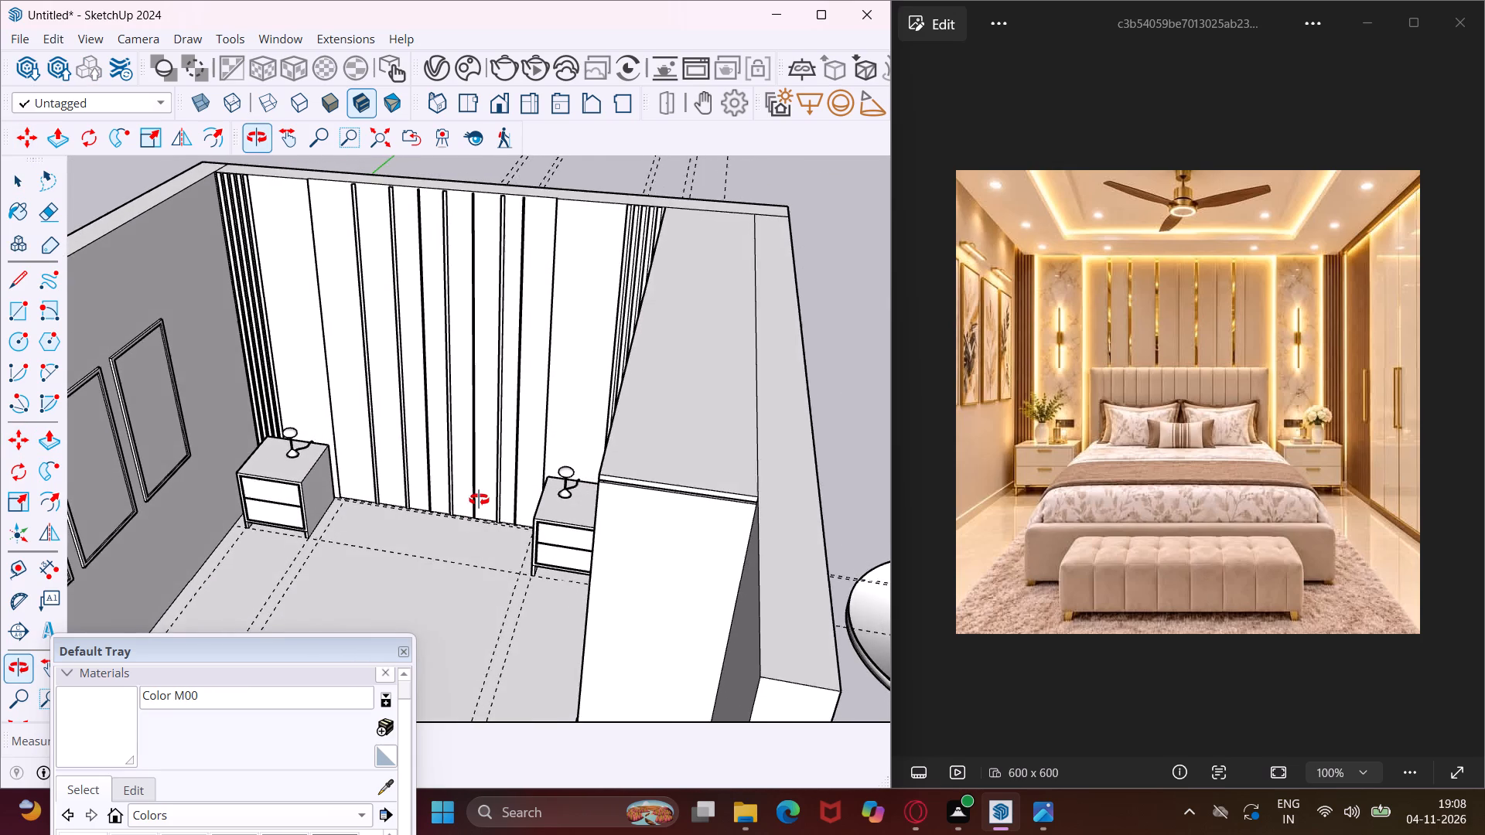
middle_click_drag(479, 499, 499, 508)
scroll(445, 489, "down", 2)
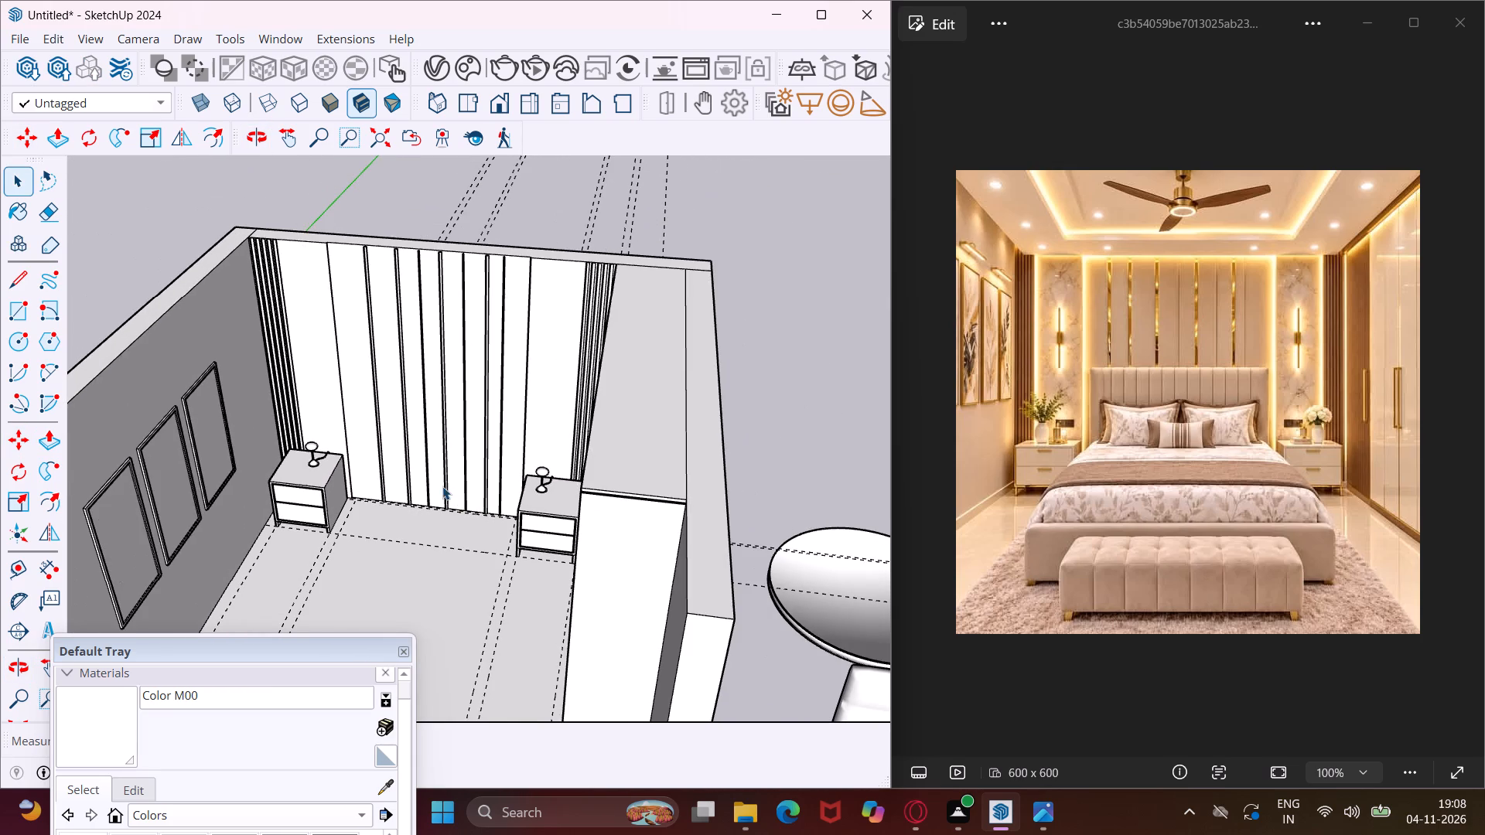
scroll(442, 486, "down", 5)
scroll(704, 559, "up", 5)
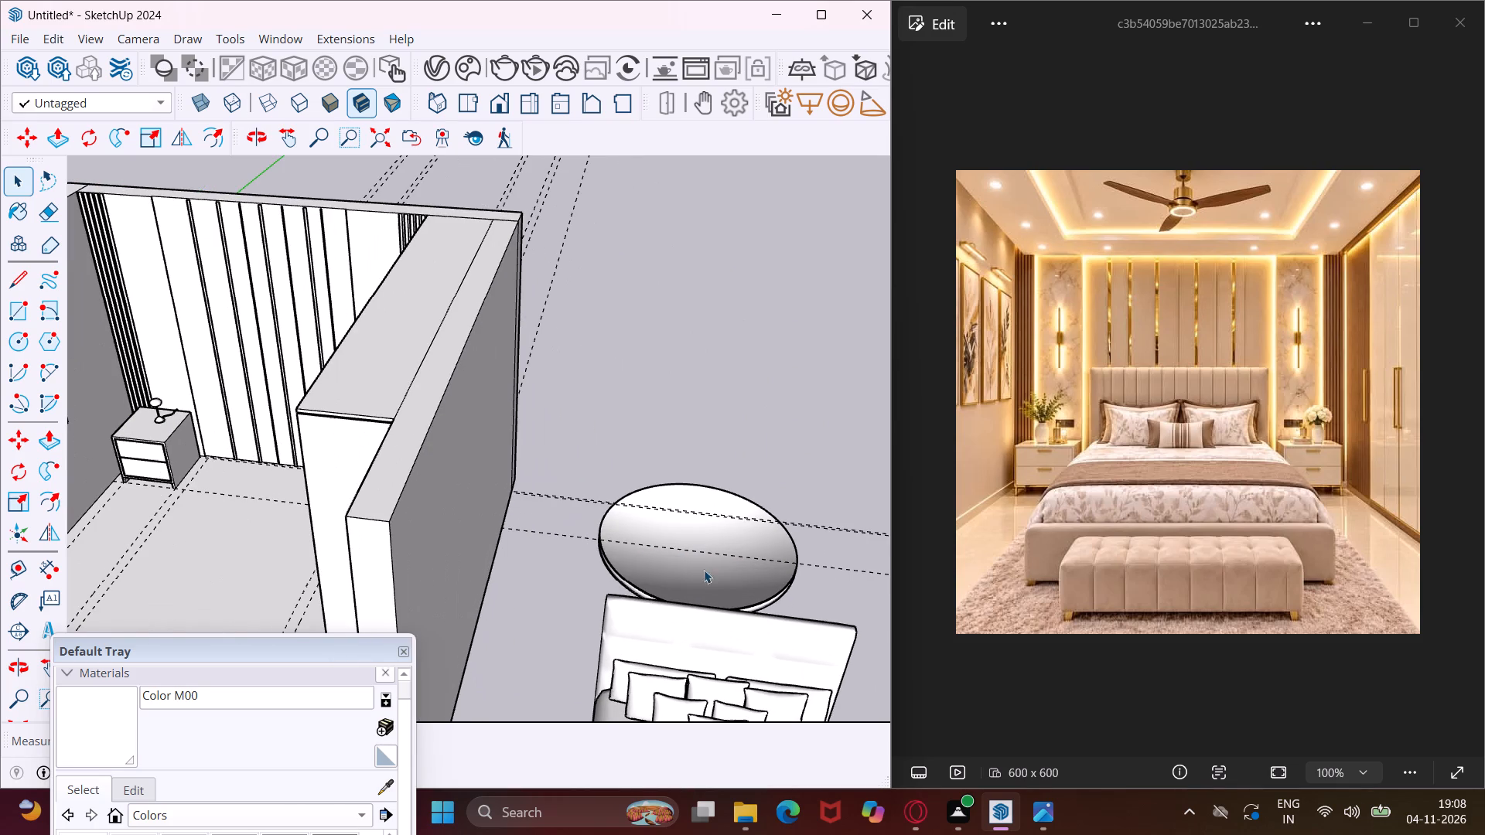
left_click(703, 579)
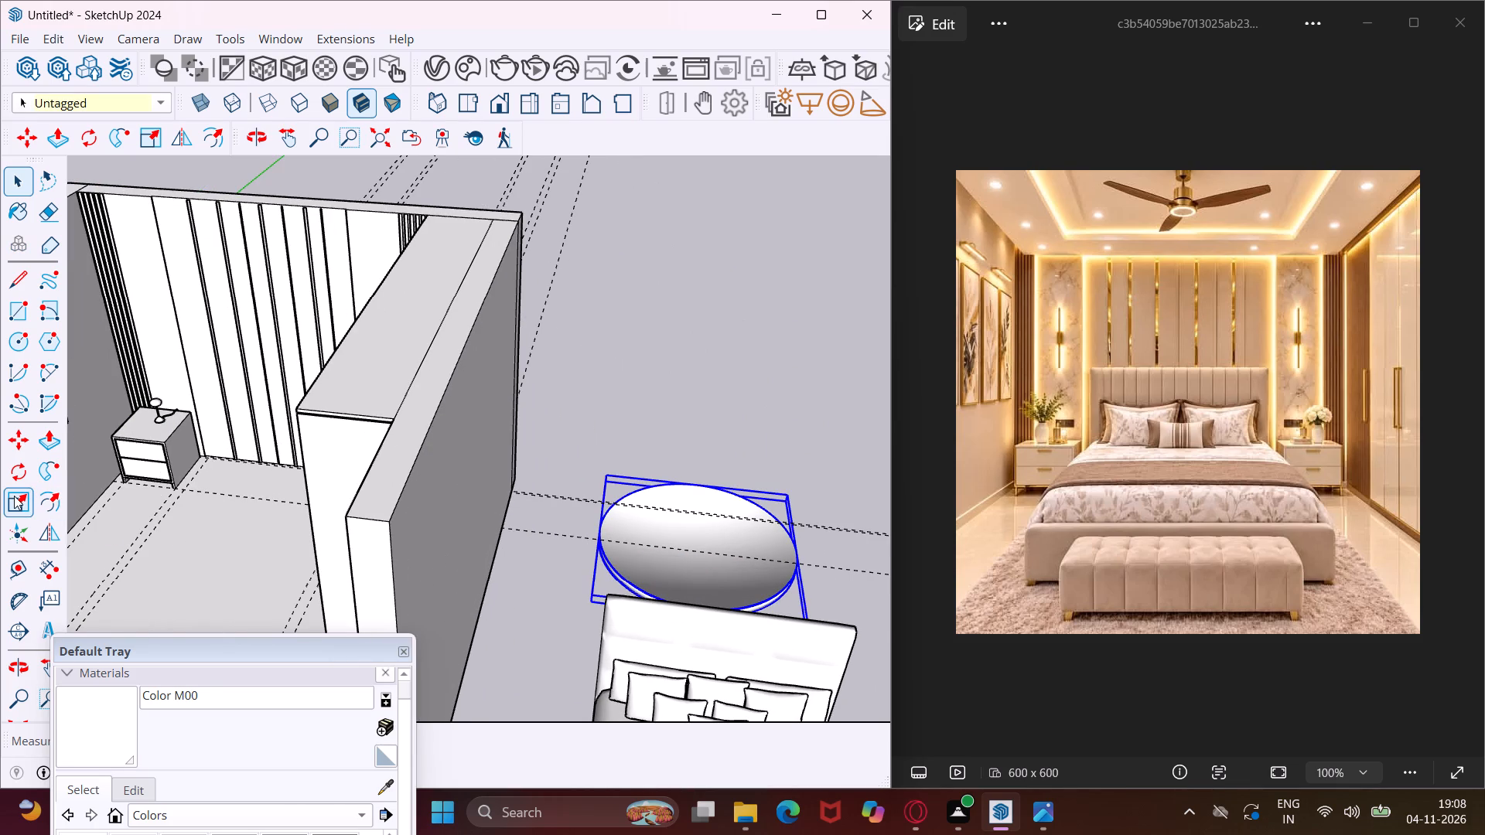
left_click(14, 496)
left_click(587, 589)
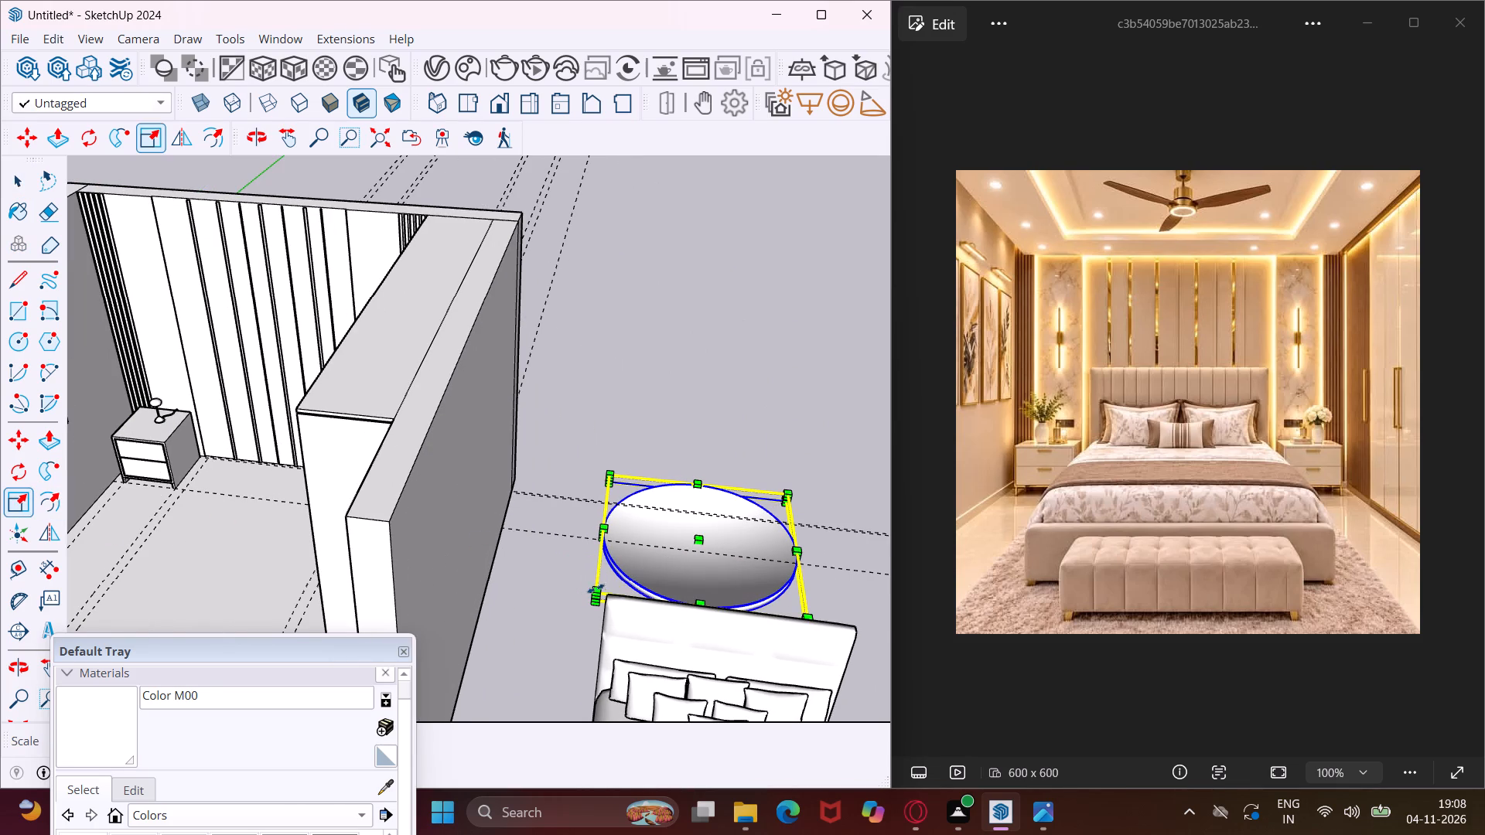
left_click(591, 592)
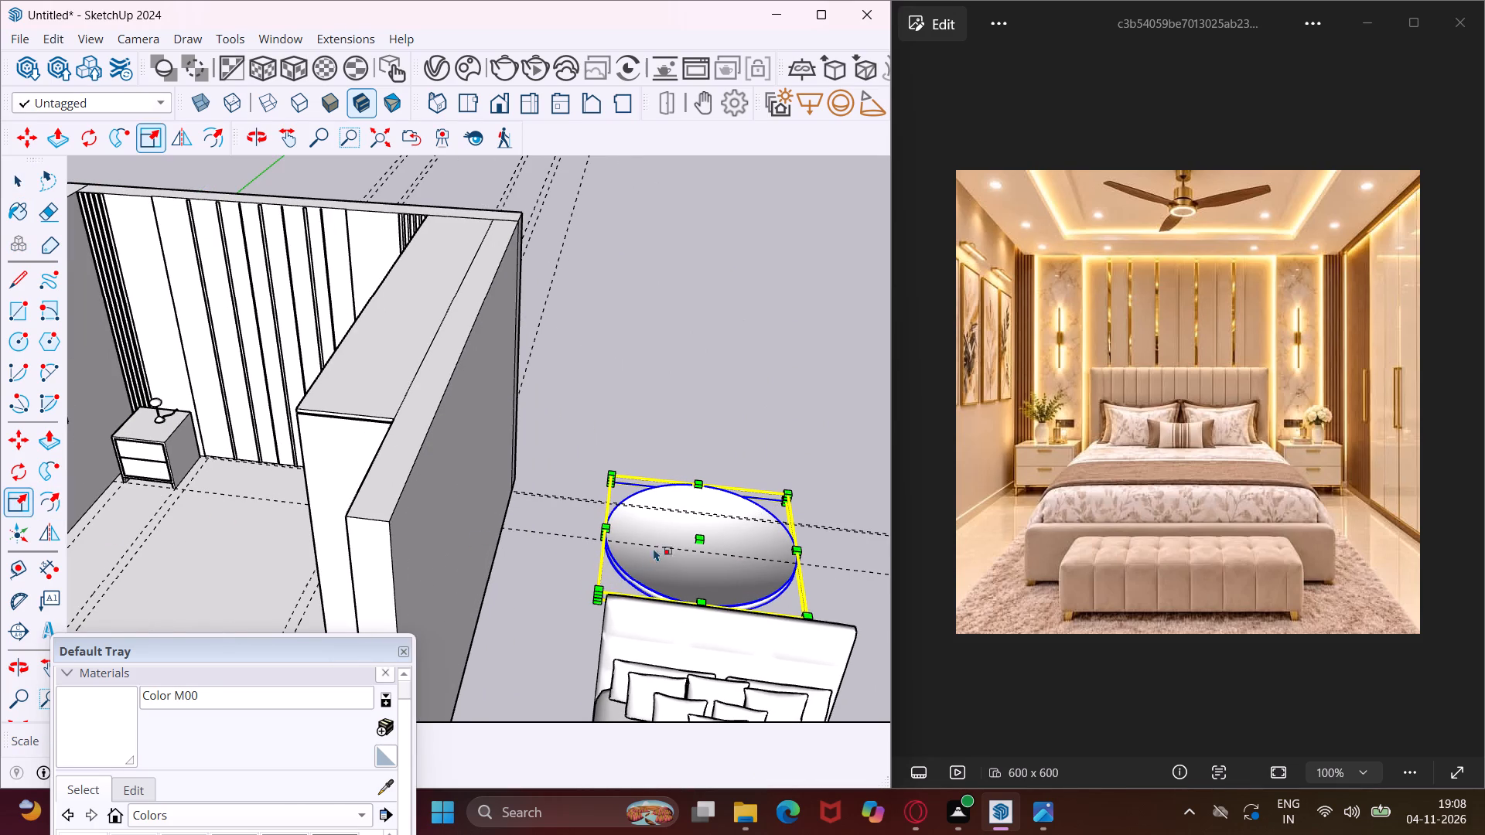
left_click_drag(597, 588, 602, 583)
left_click_drag(602, 583, 785, 478)
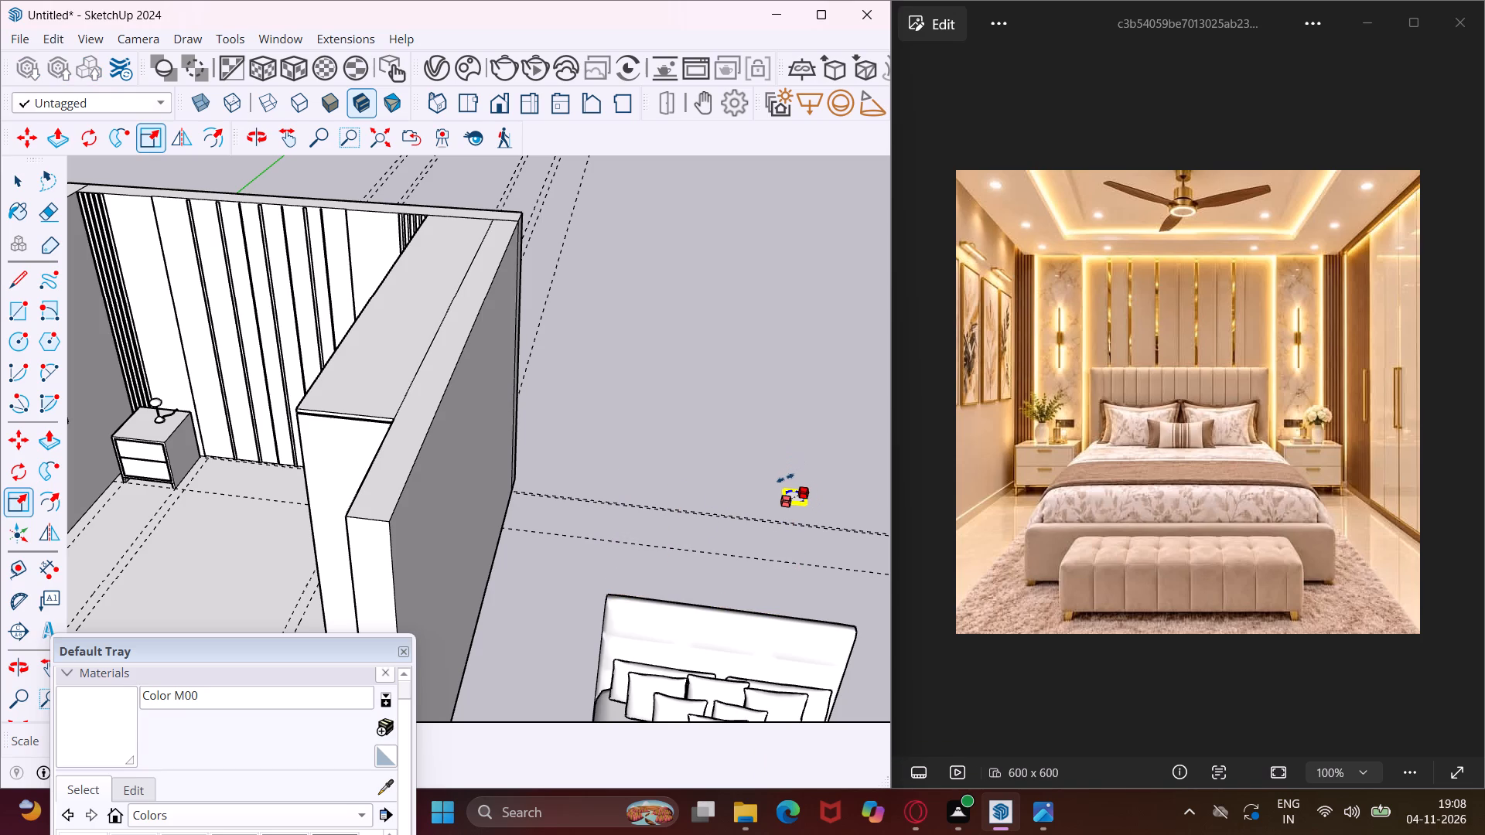
left_click_drag(785, 478, 780, 483)
scroll(800, 492, "up", 7)
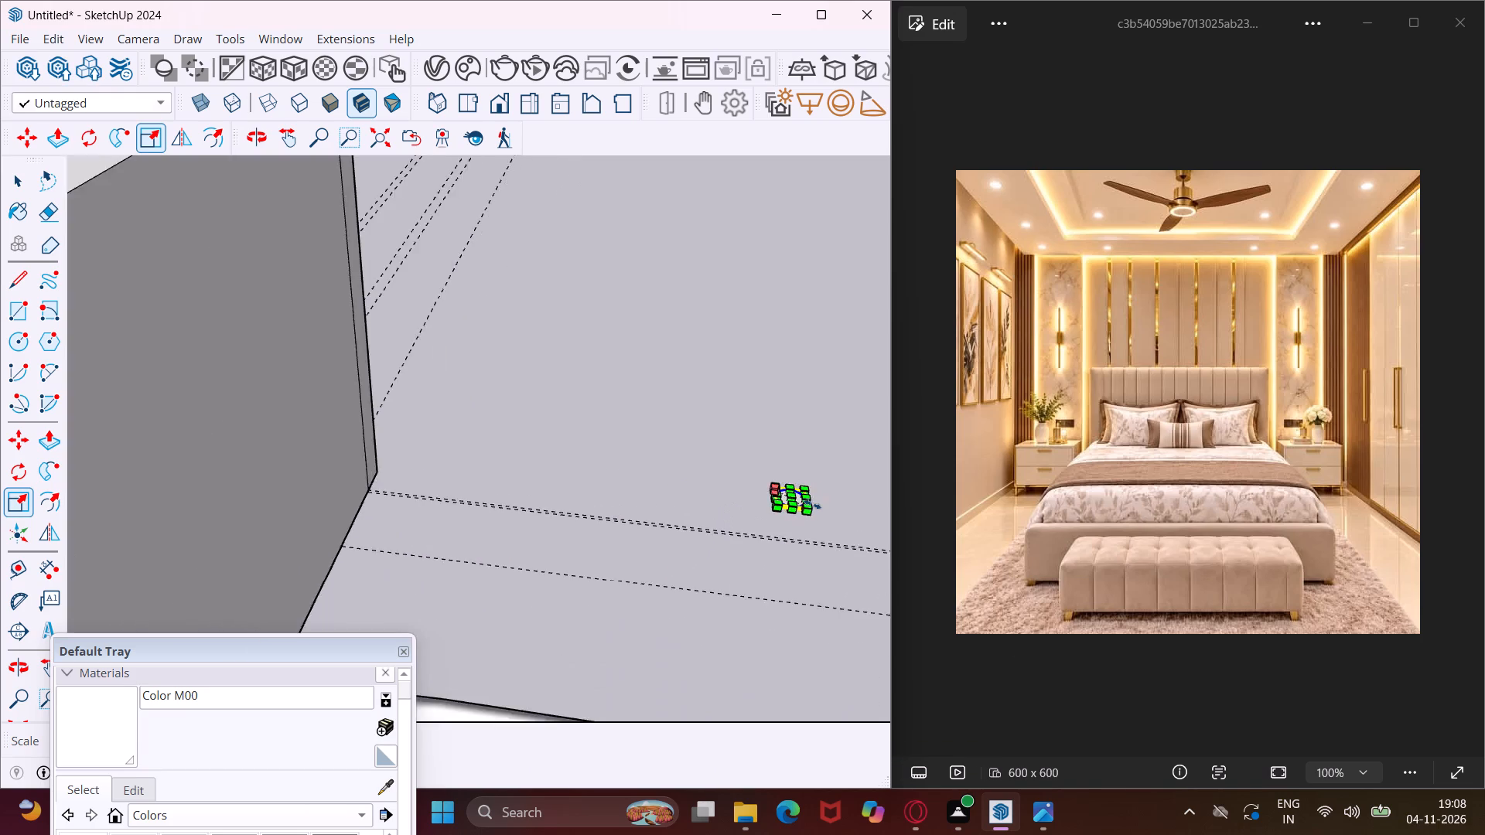
scroll(812, 504, "up", 2)
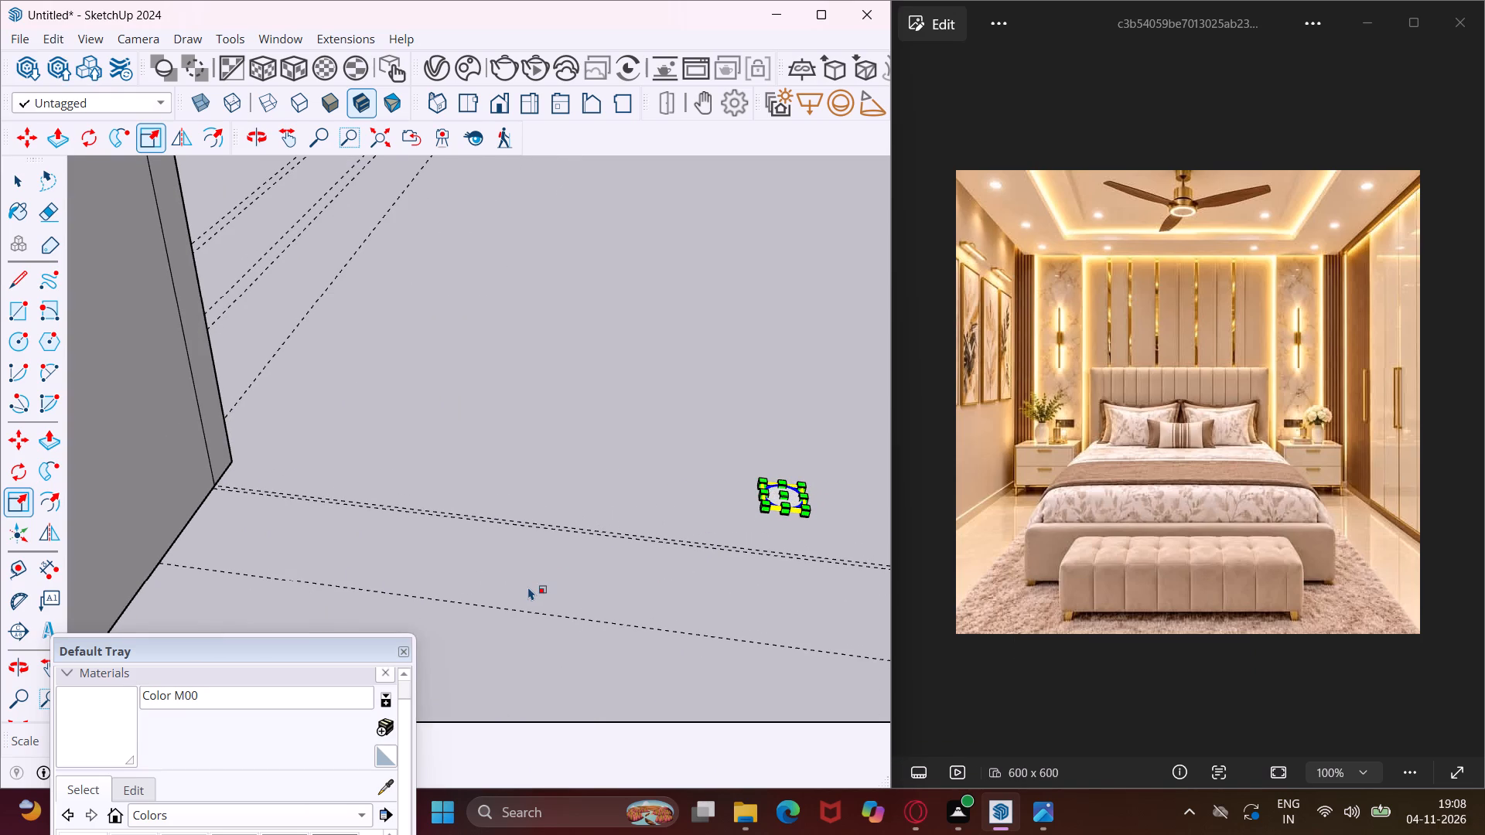
key("Escape")
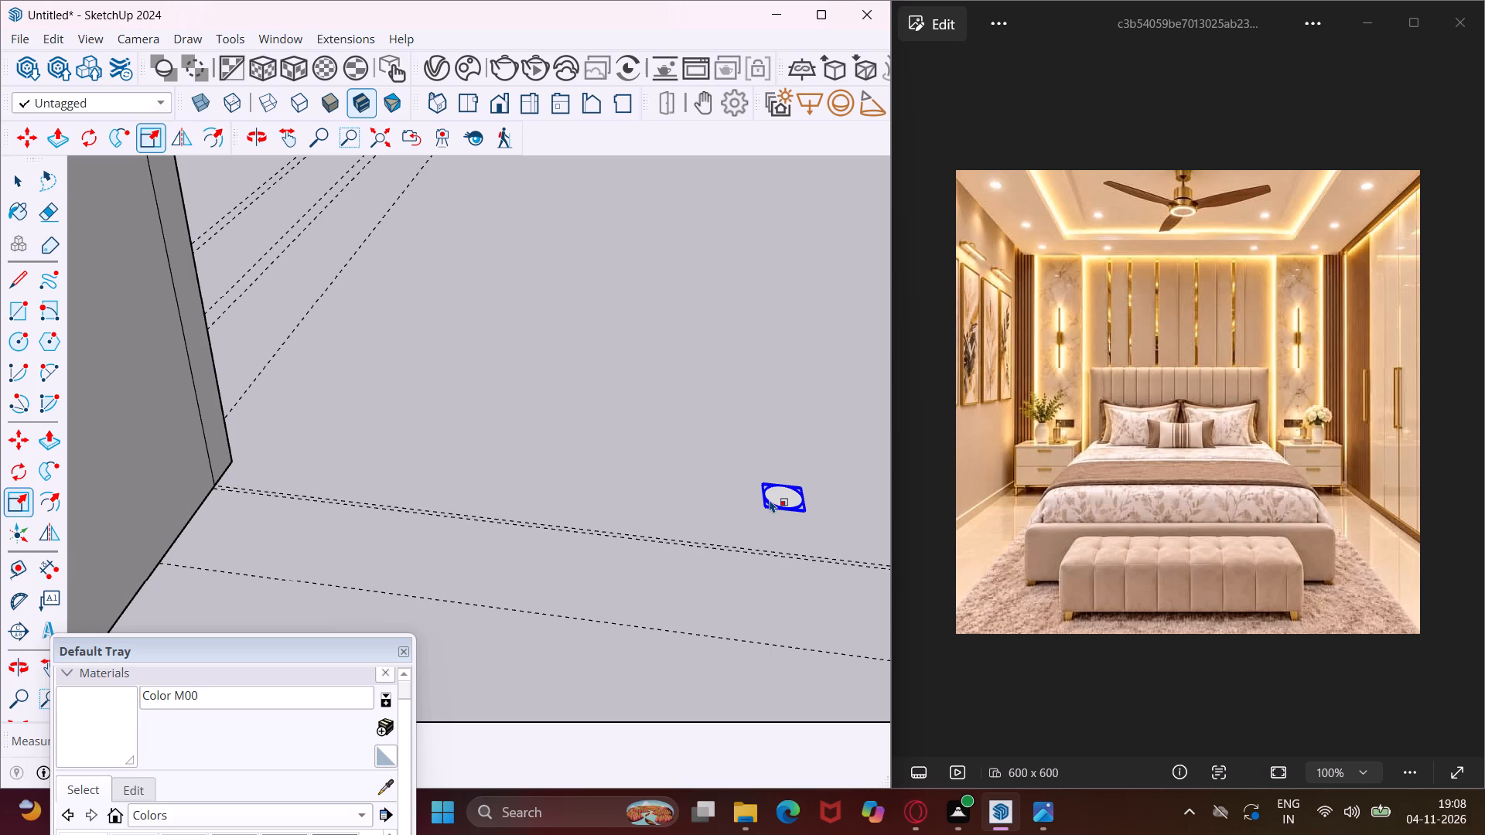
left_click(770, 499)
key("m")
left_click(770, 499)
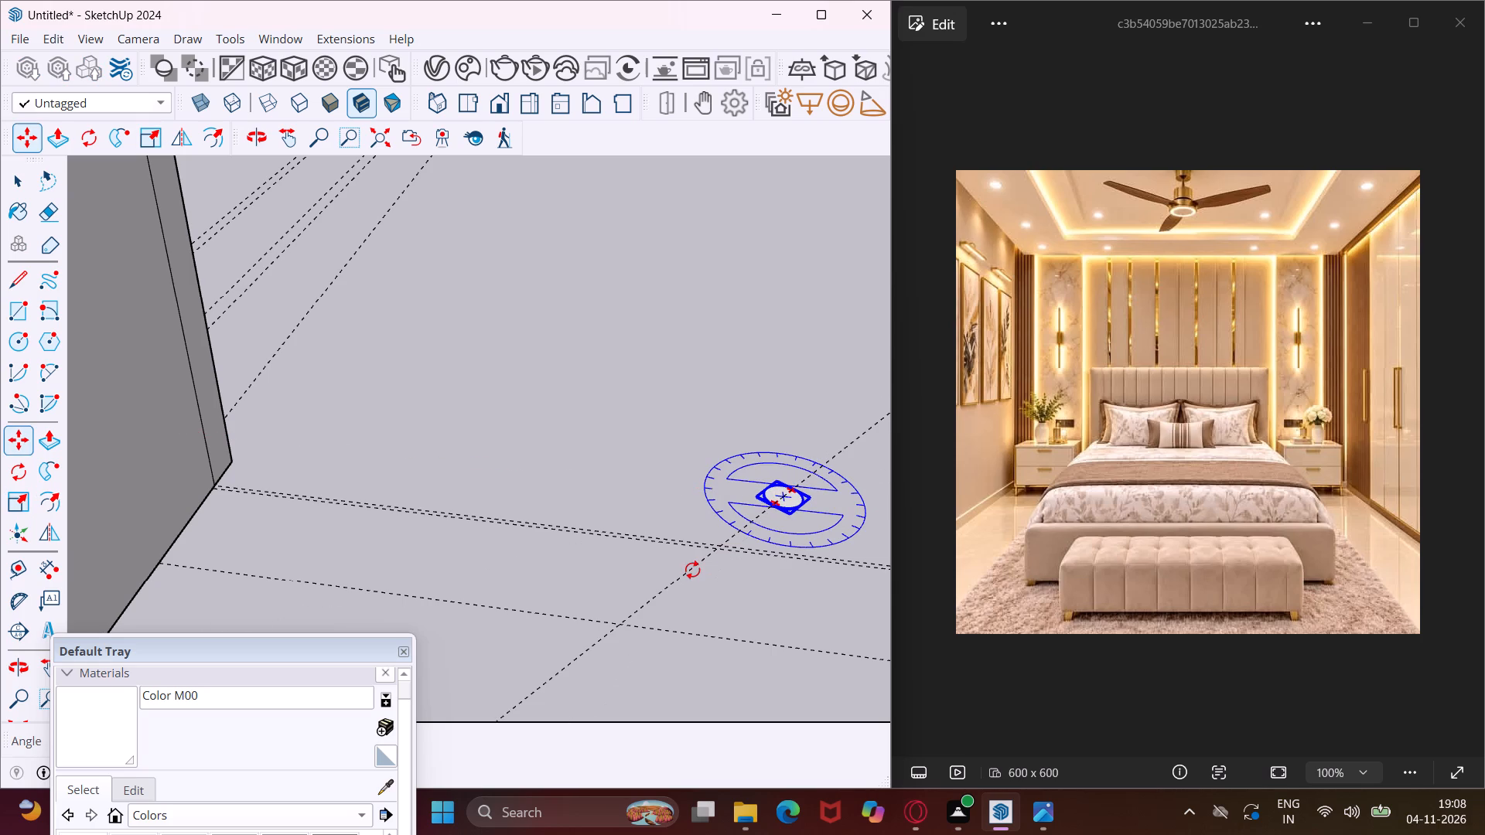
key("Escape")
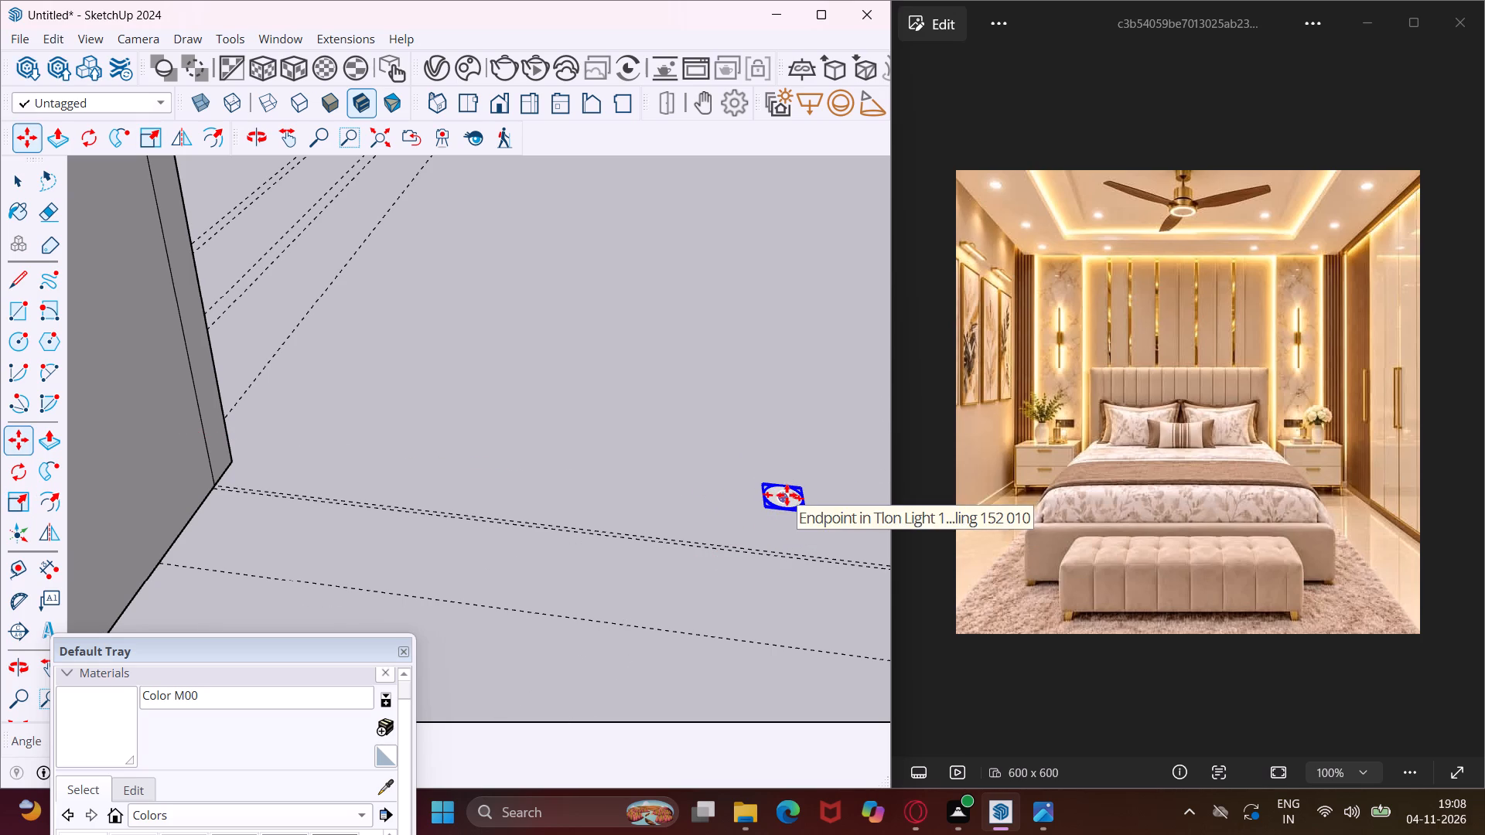
Move the shrunken ceiling light beside the open front end of the wardrobe-side wall, outside the room near the bed.
key("m")
scroll(784, 499, "up", 9)
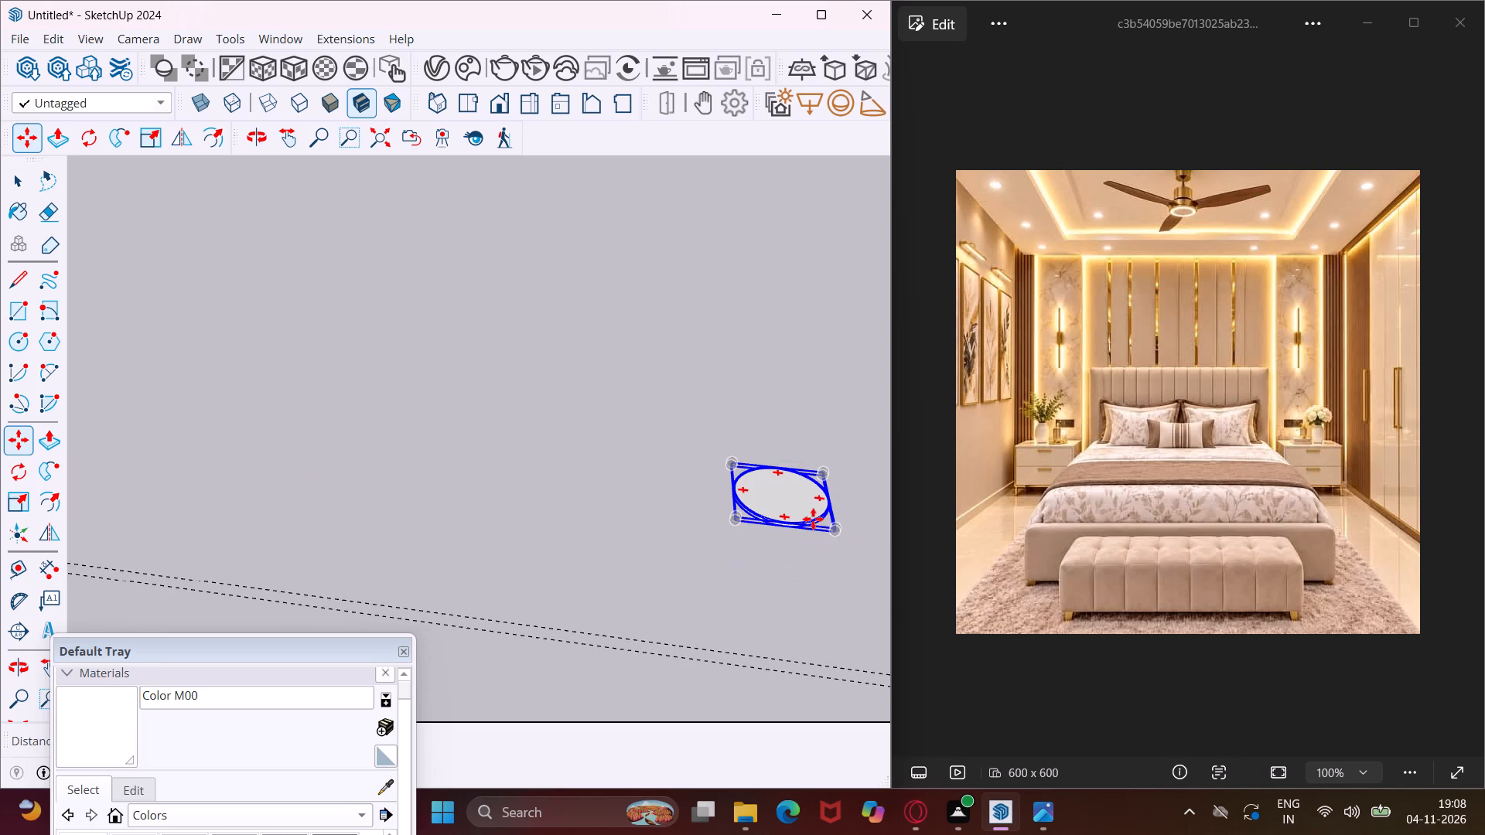
left_click(813, 519)
scroll(622, 557, "down", 7)
scroll(637, 461, "down", 14)
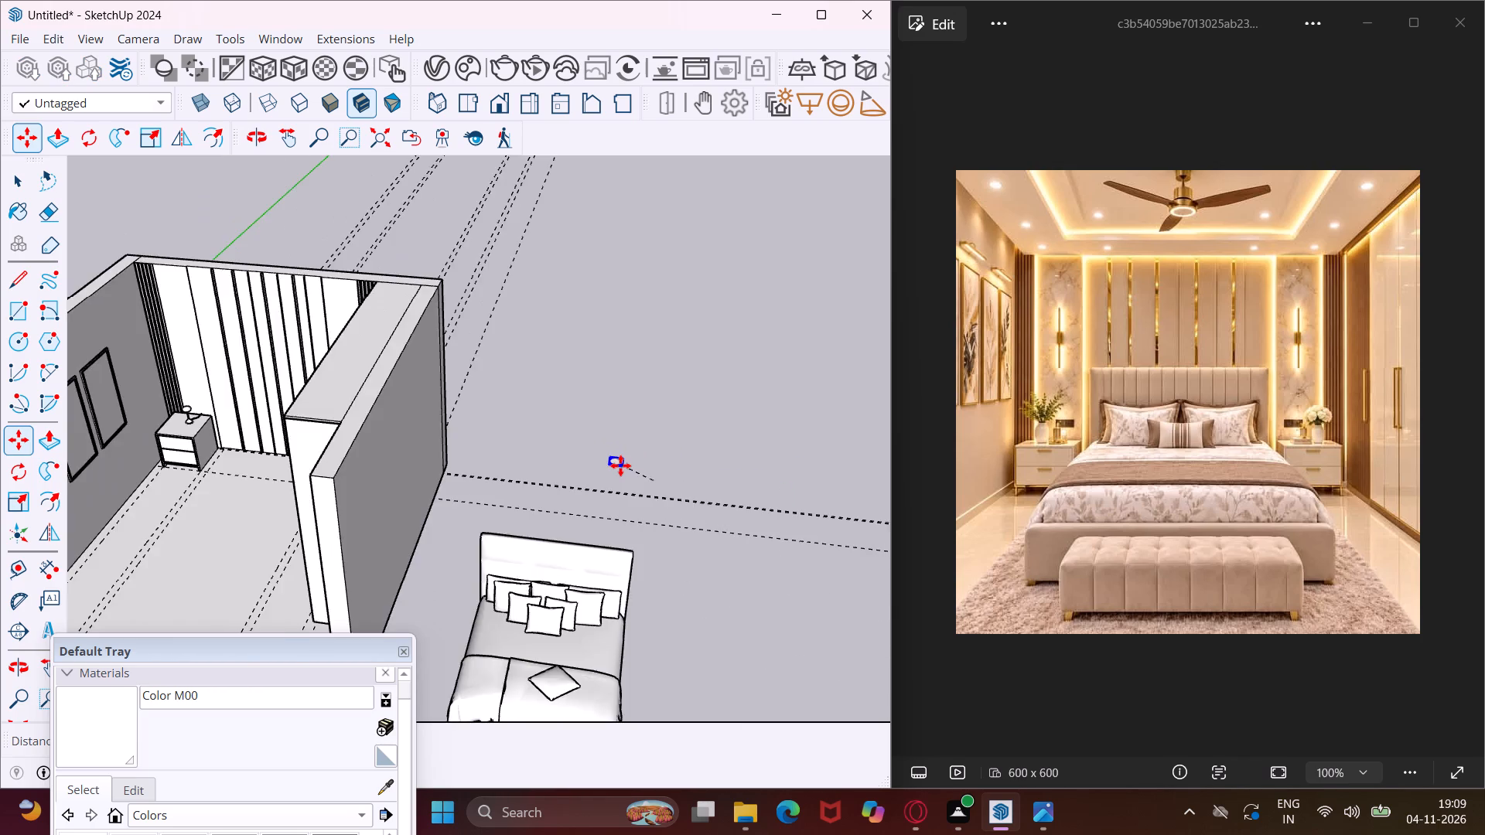
scroll(619, 465, "down", 4)
scroll(504, 620, "up", 8)
left_click(471, 630)
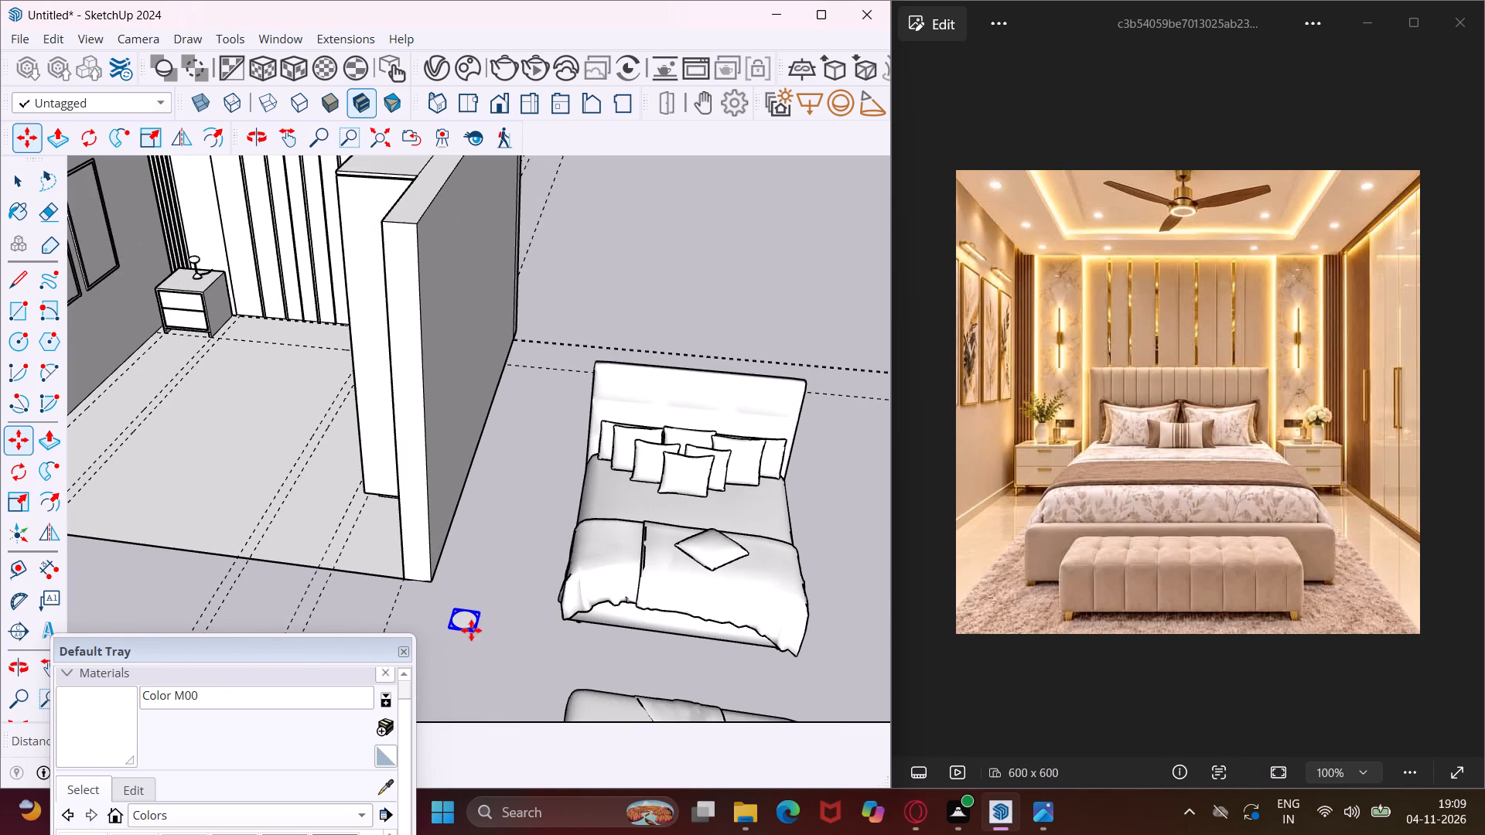
key("Escape")
Delete the bedside bench with the draped throw standing in front of the bed.
scroll(540, 554, "down", 5)
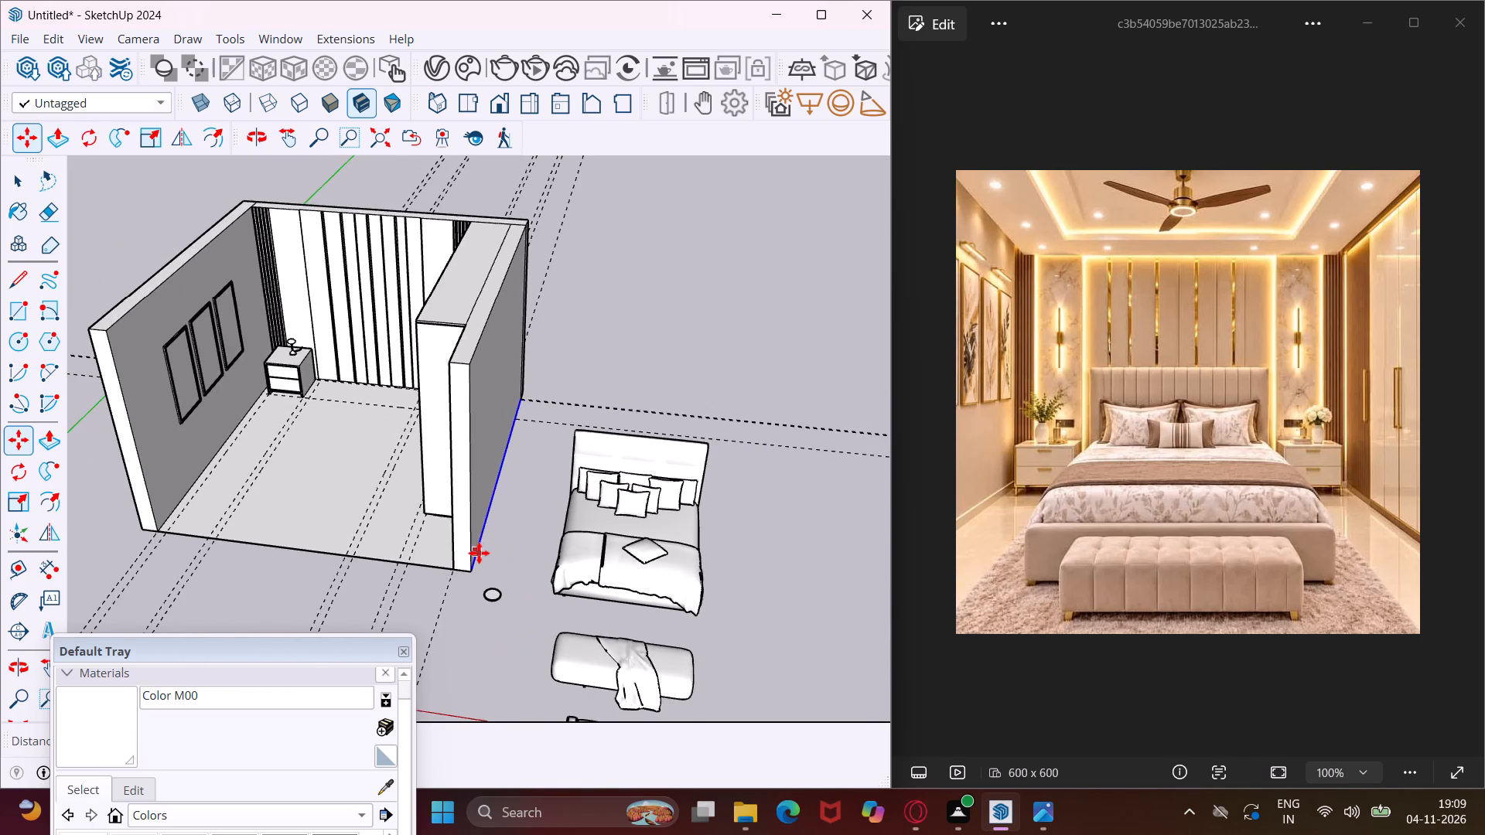
scroll(479, 553, "down", 3)
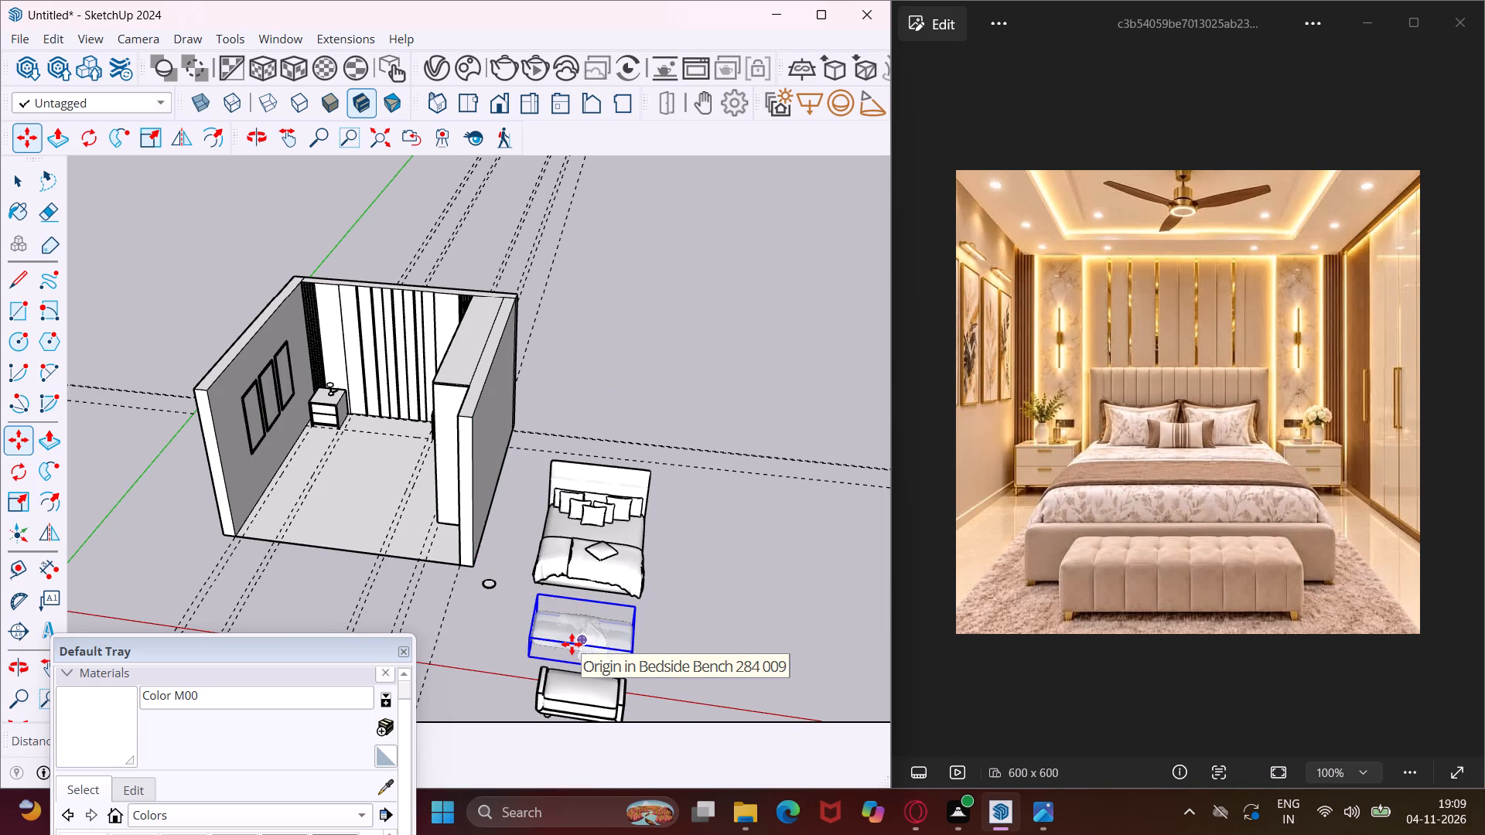
key("Escape")
key("space")
left_click(572, 644)
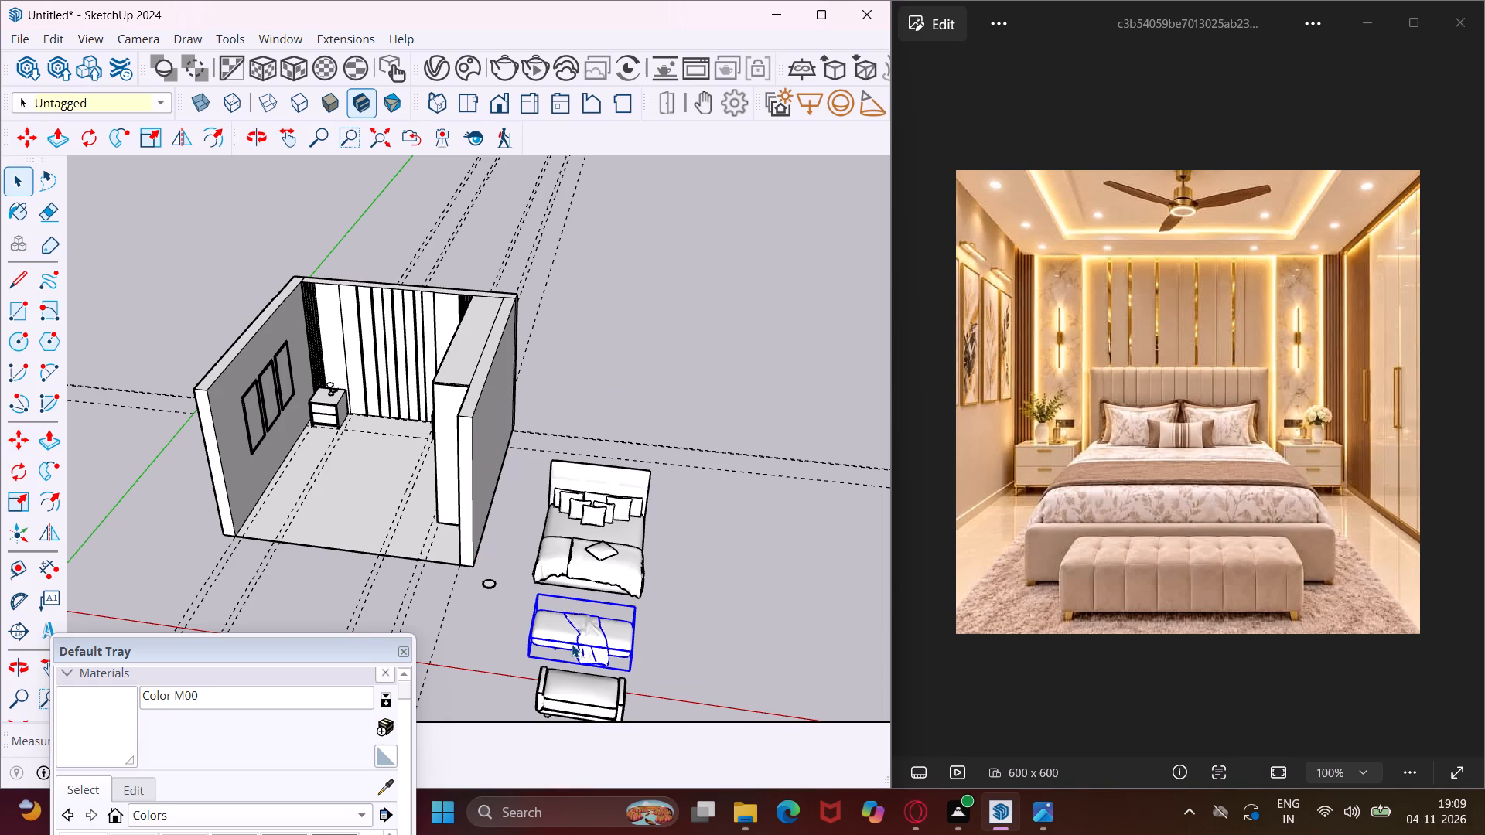
key("Delete")
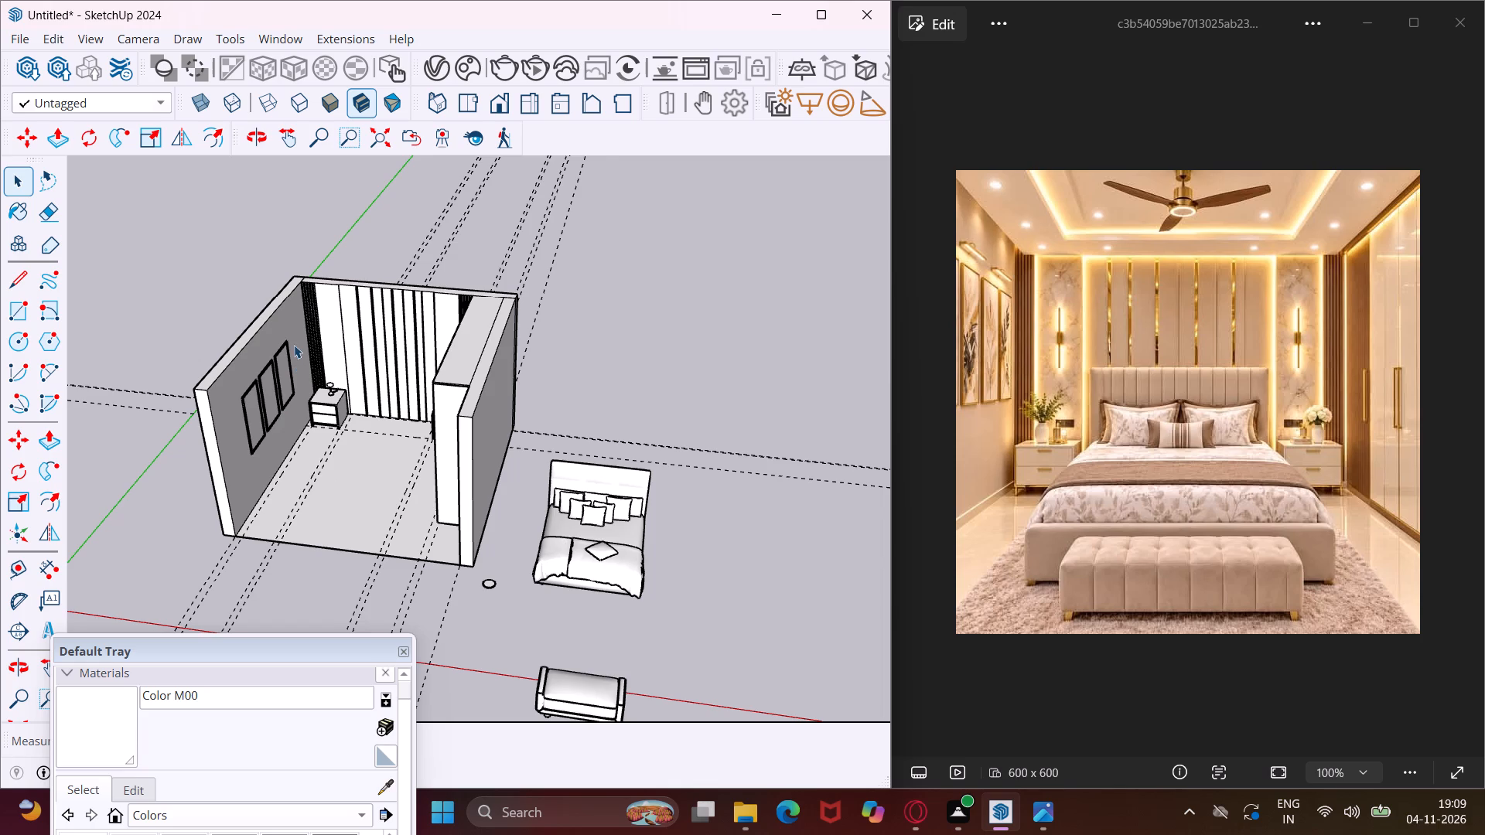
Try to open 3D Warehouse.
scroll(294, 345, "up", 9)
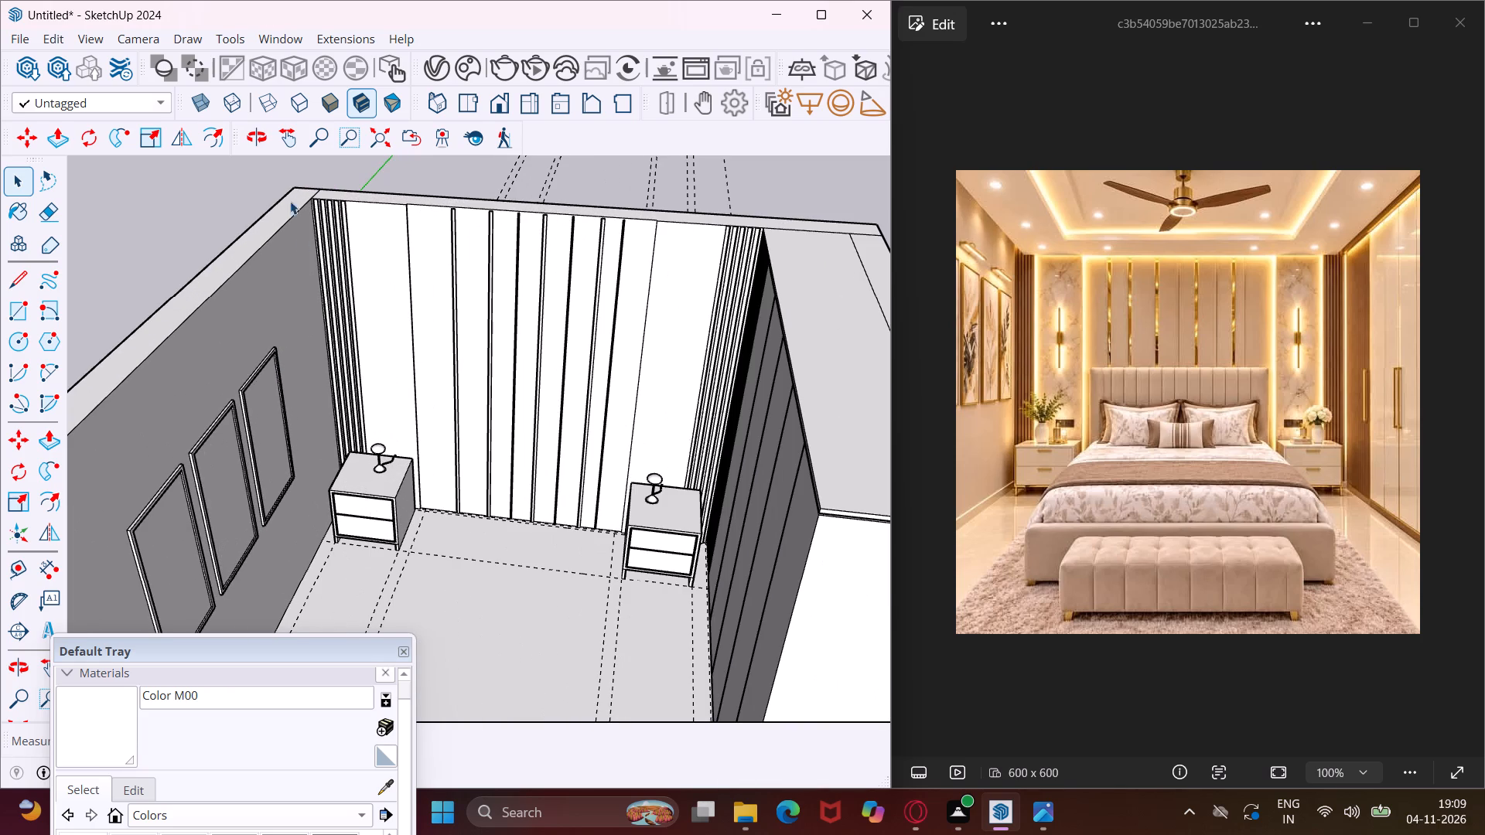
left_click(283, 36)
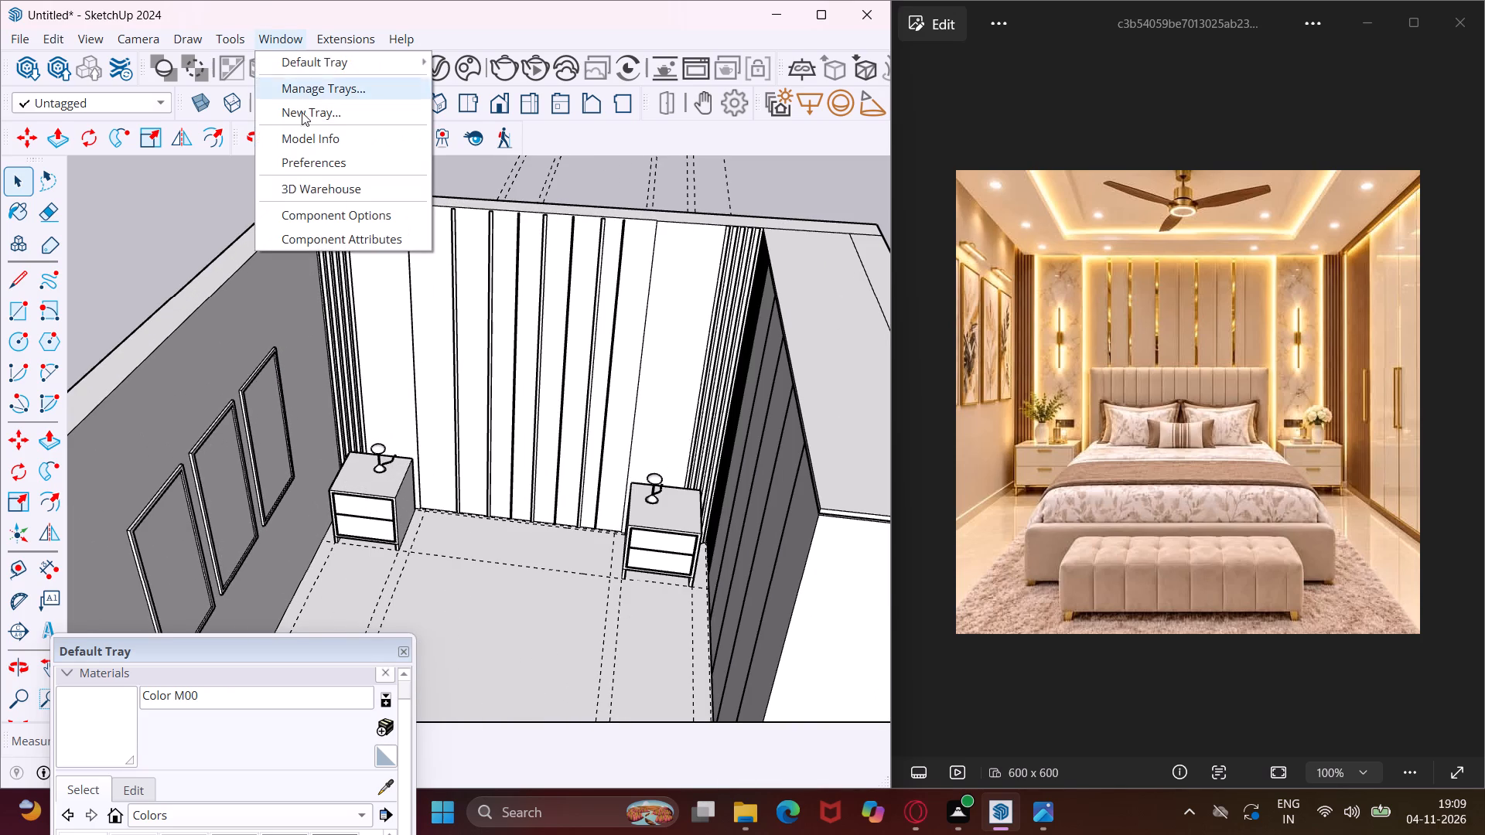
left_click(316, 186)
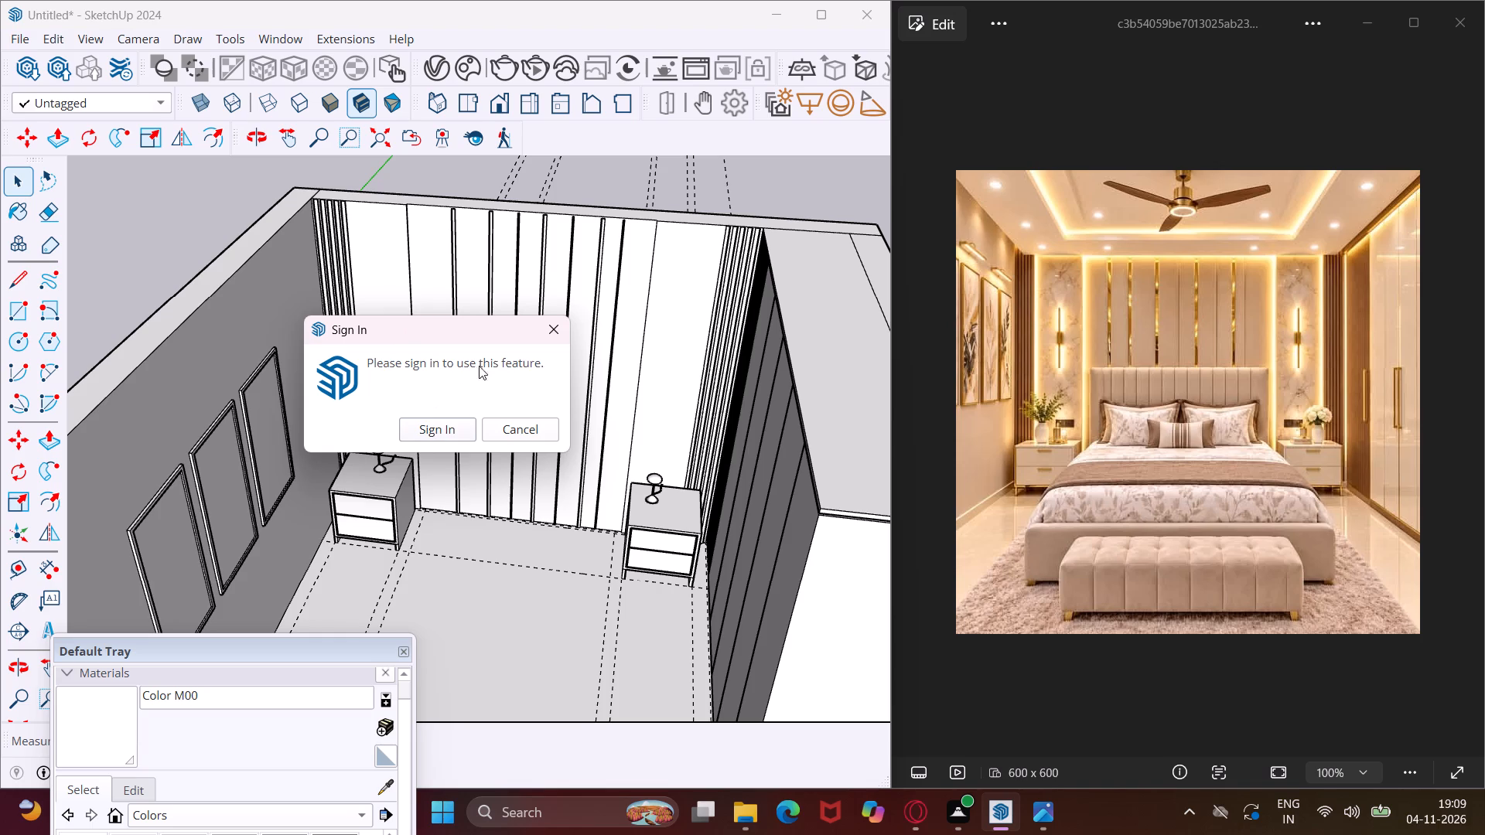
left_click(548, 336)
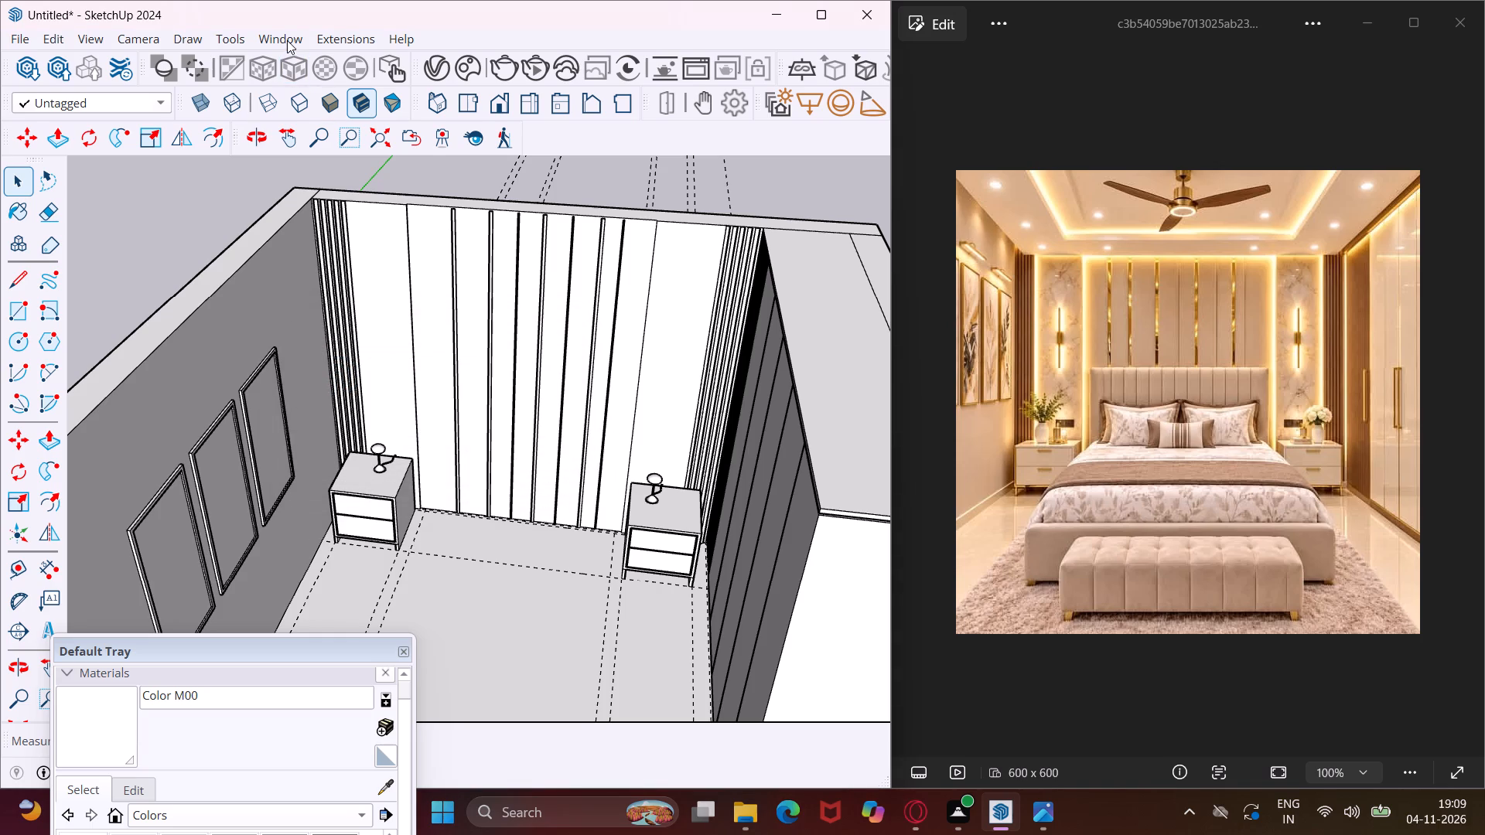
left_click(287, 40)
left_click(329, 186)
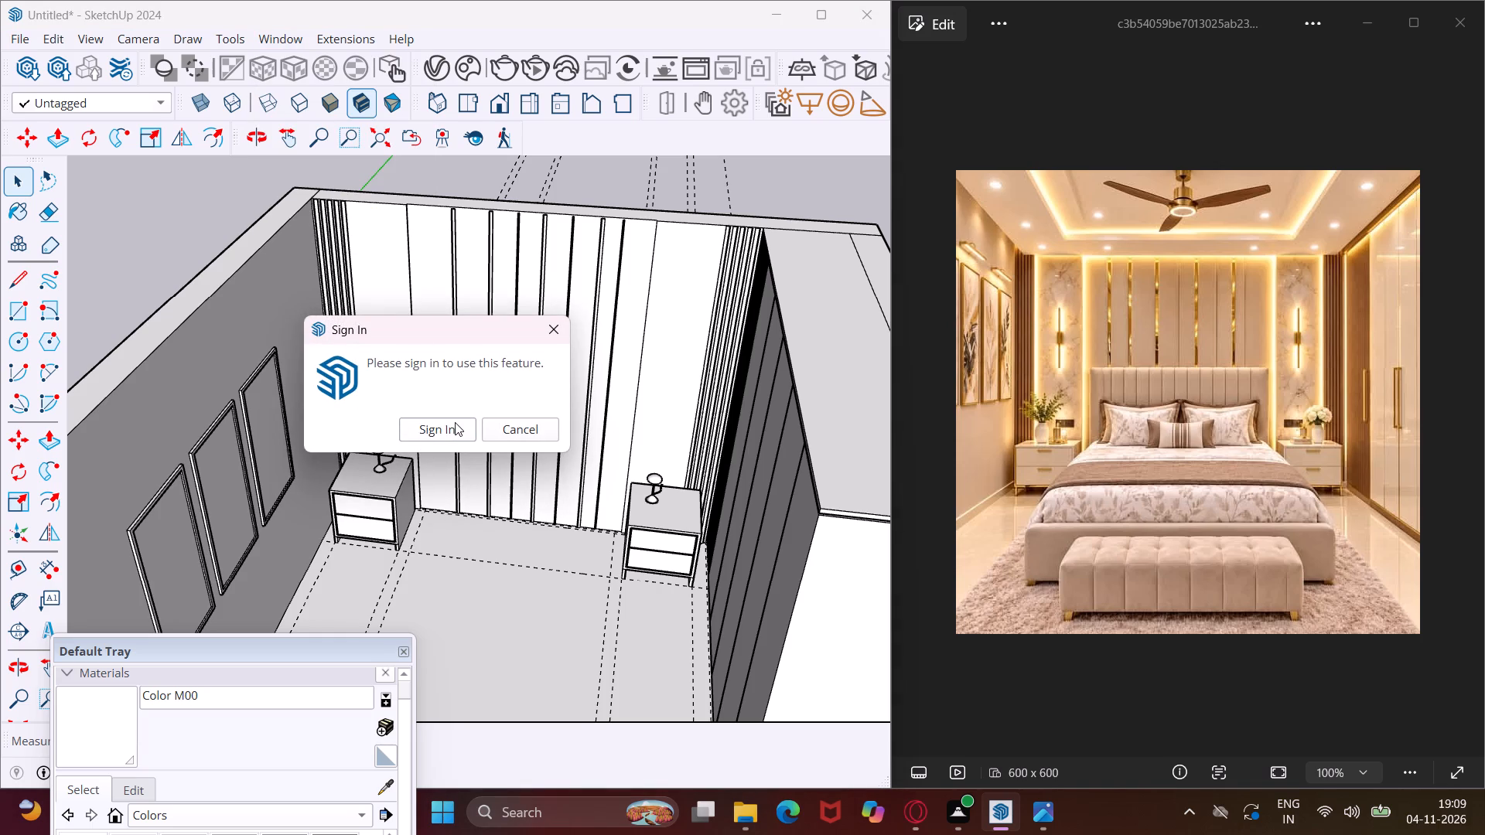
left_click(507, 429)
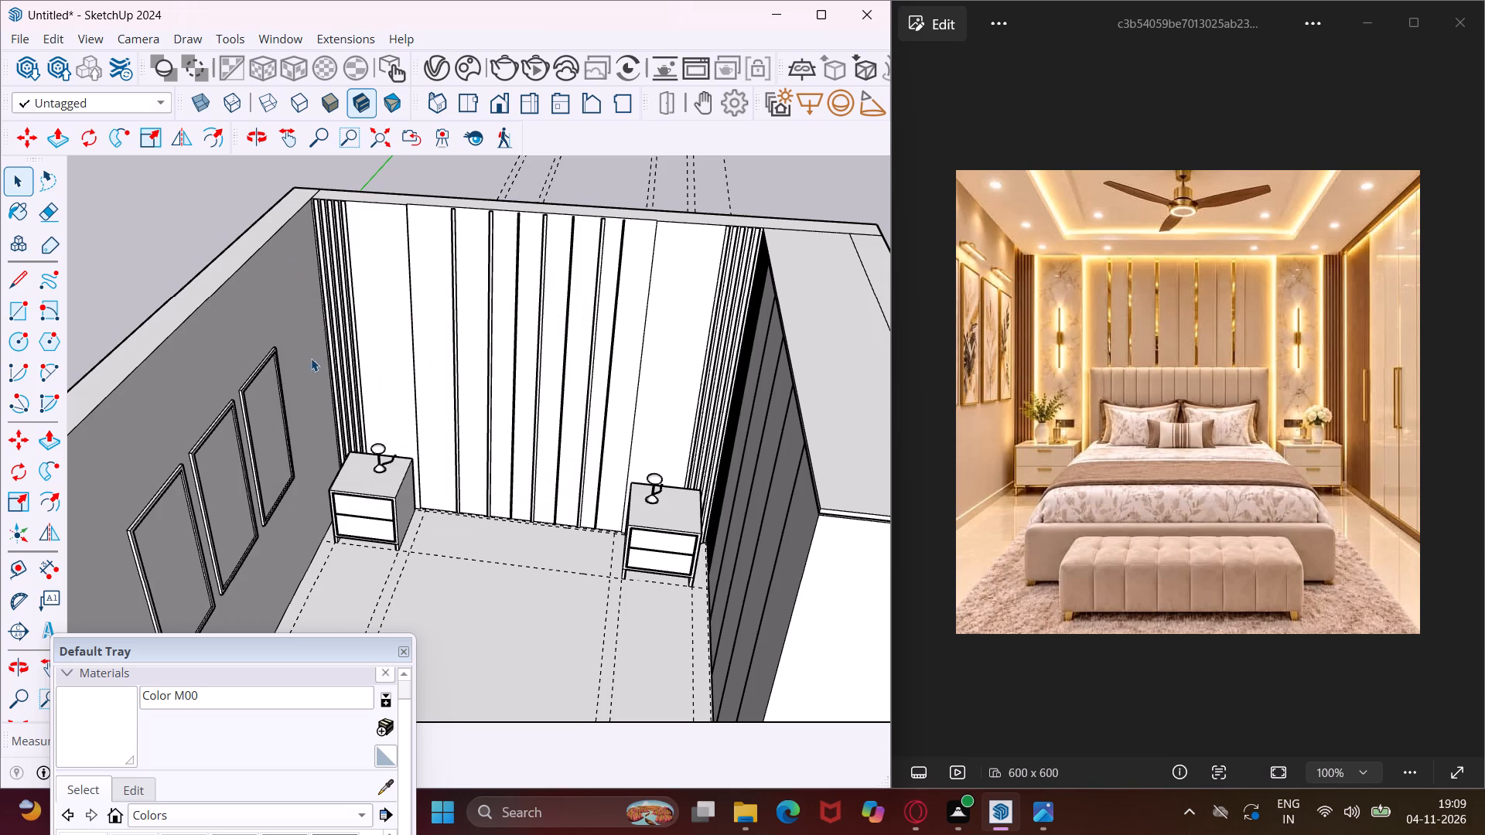
Open 3D Warehouse again.
left_click(280, 39)
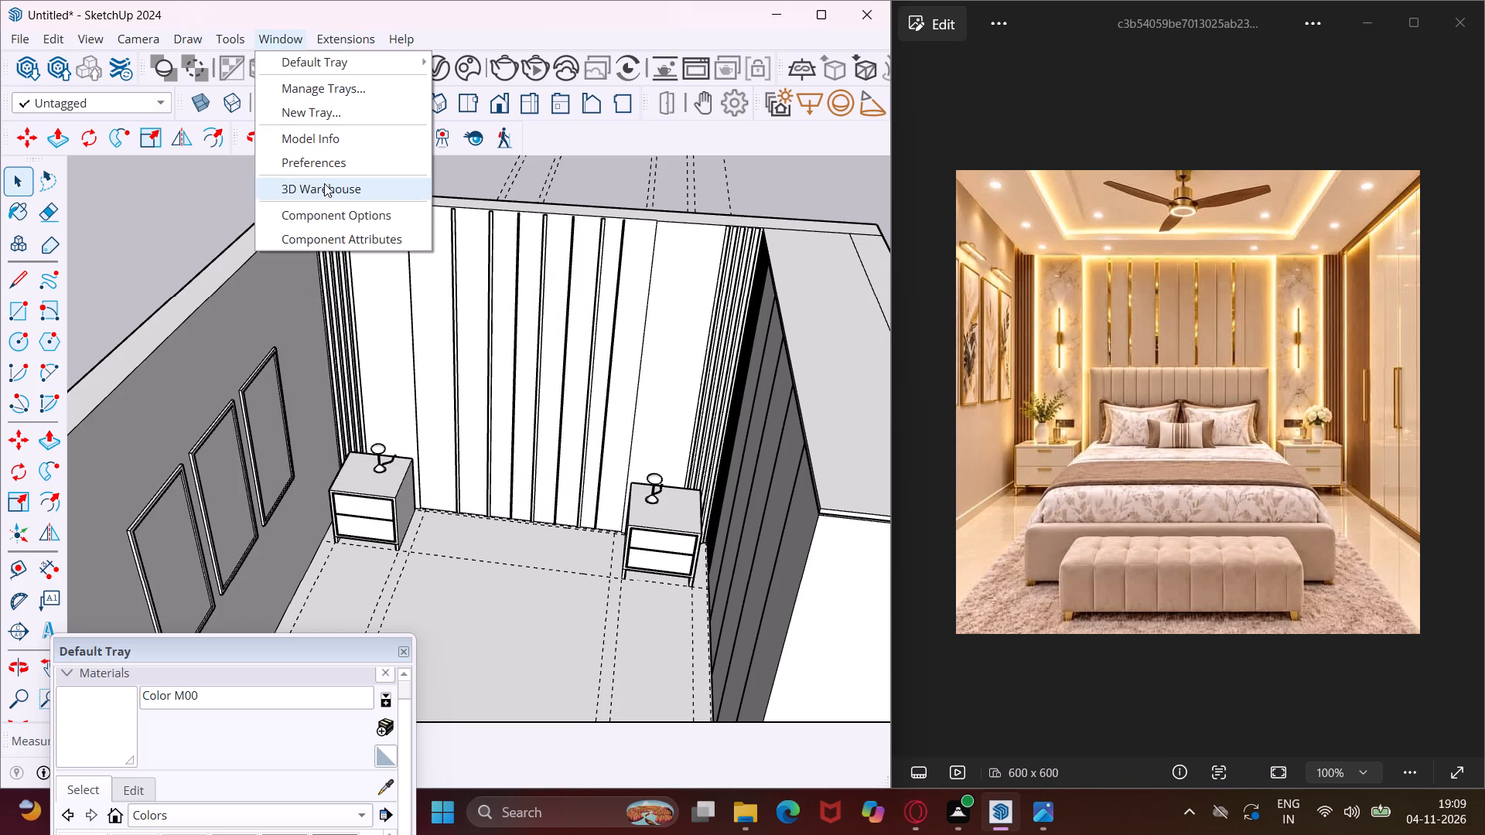
left_click(326, 187)
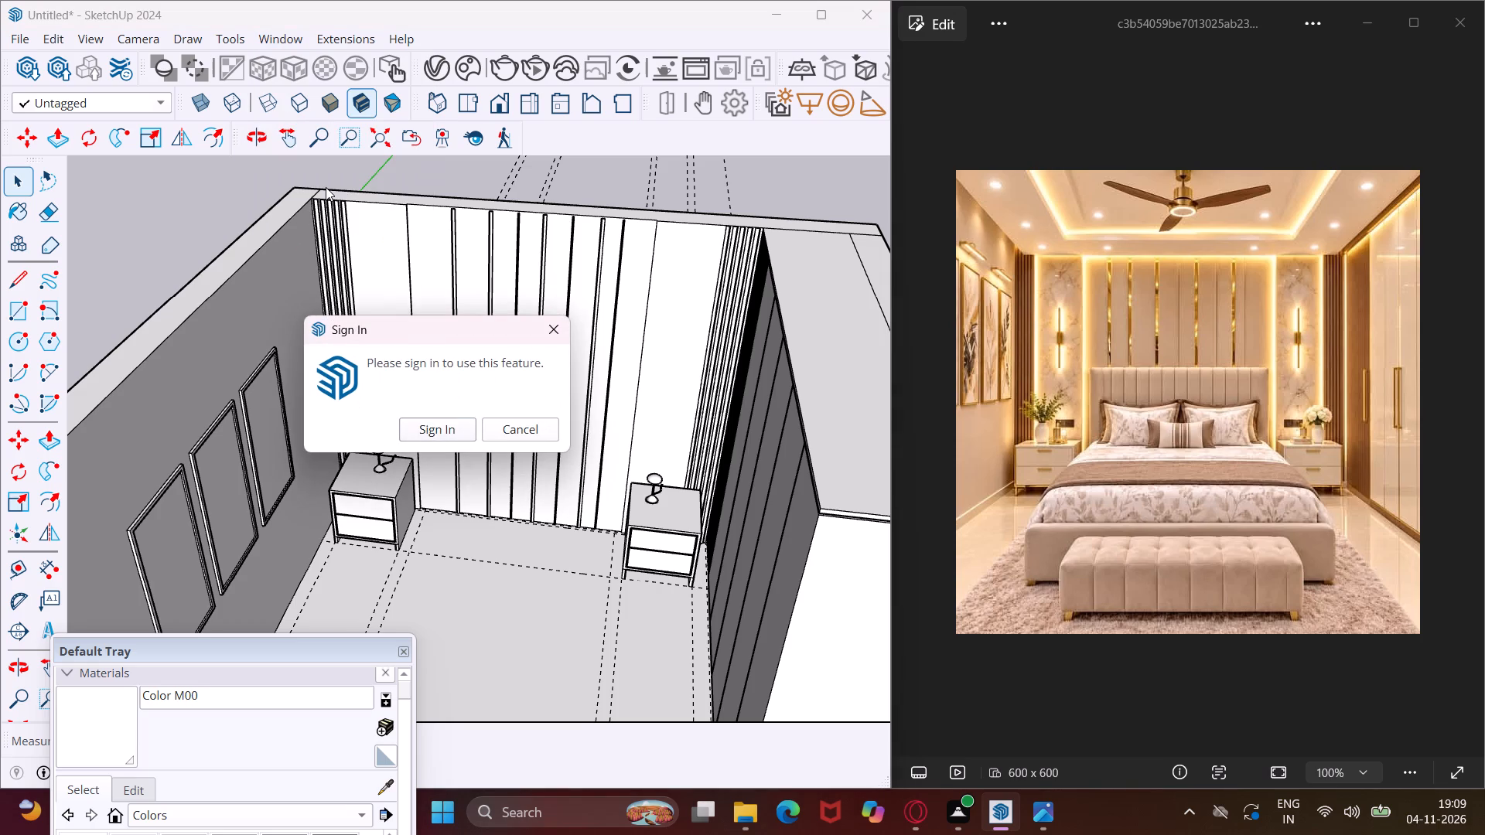
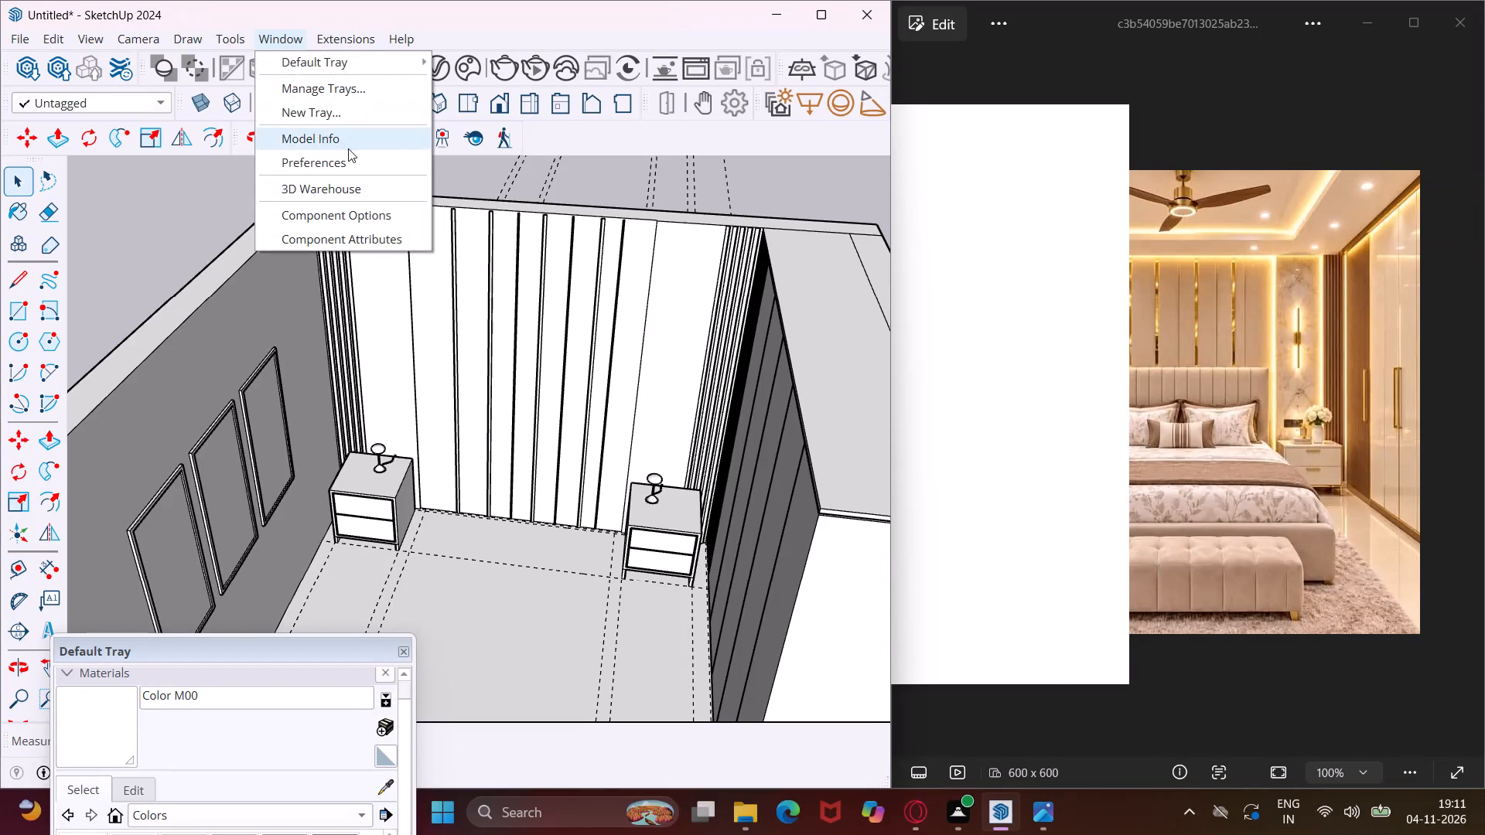
Search the 3D Warehouse for "wall light".
left_click(353, 182)
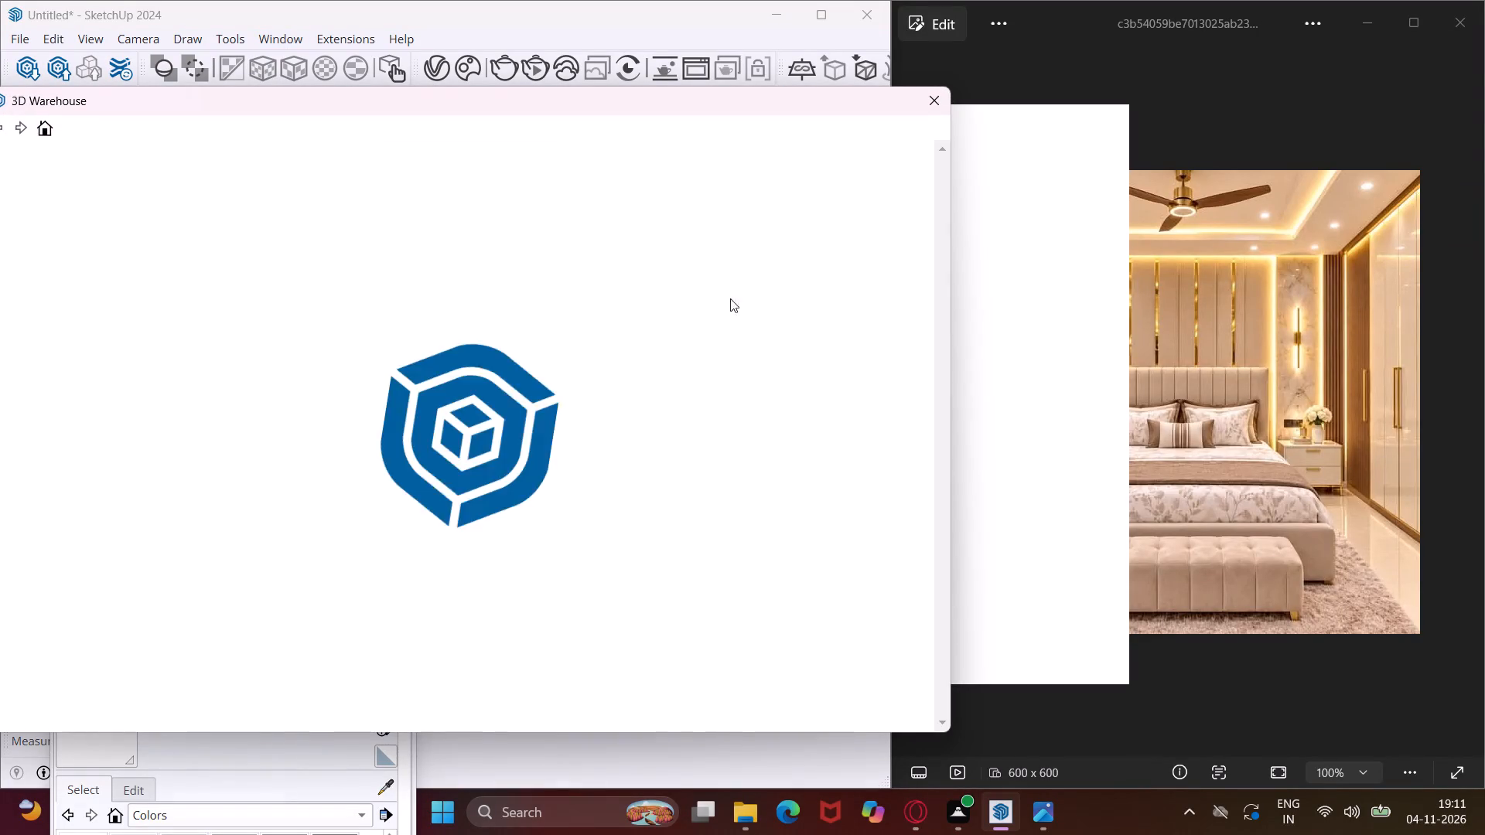
left_click(1233, 383)
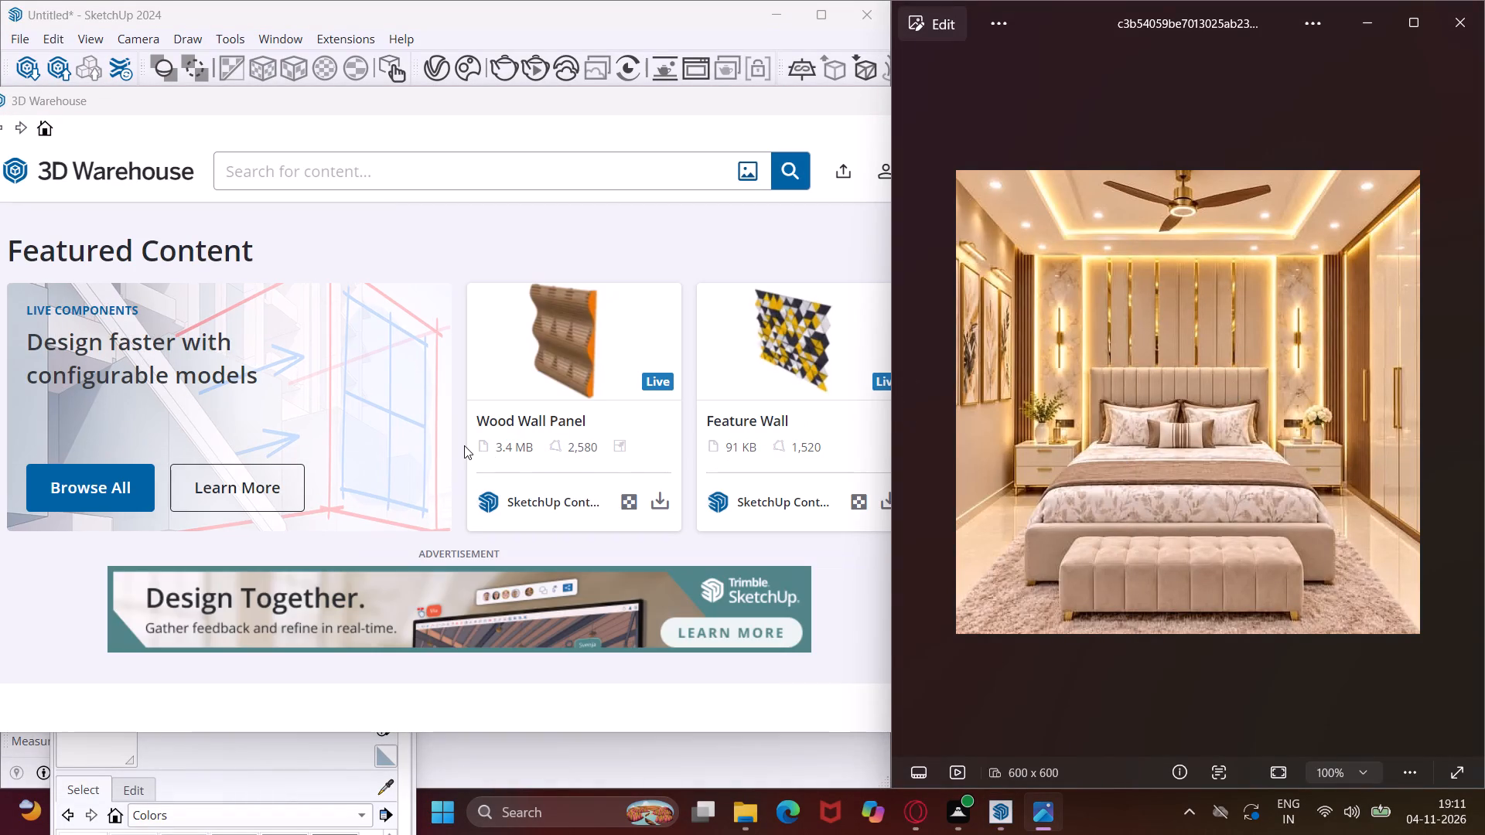
scroll(464, 445, "down", 6)
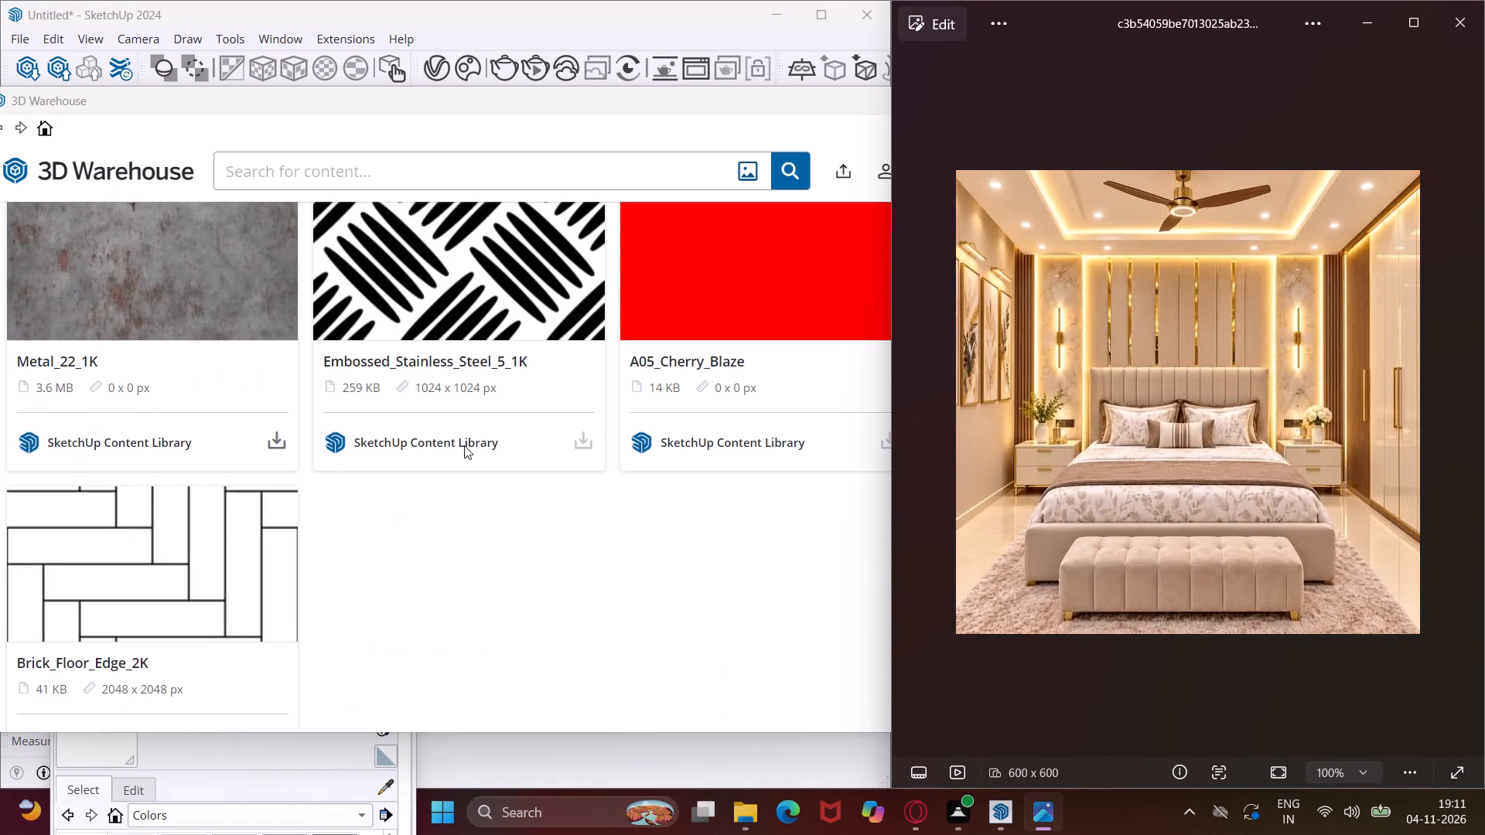
scroll(464, 445, "up", 4)
left_click(386, 166)
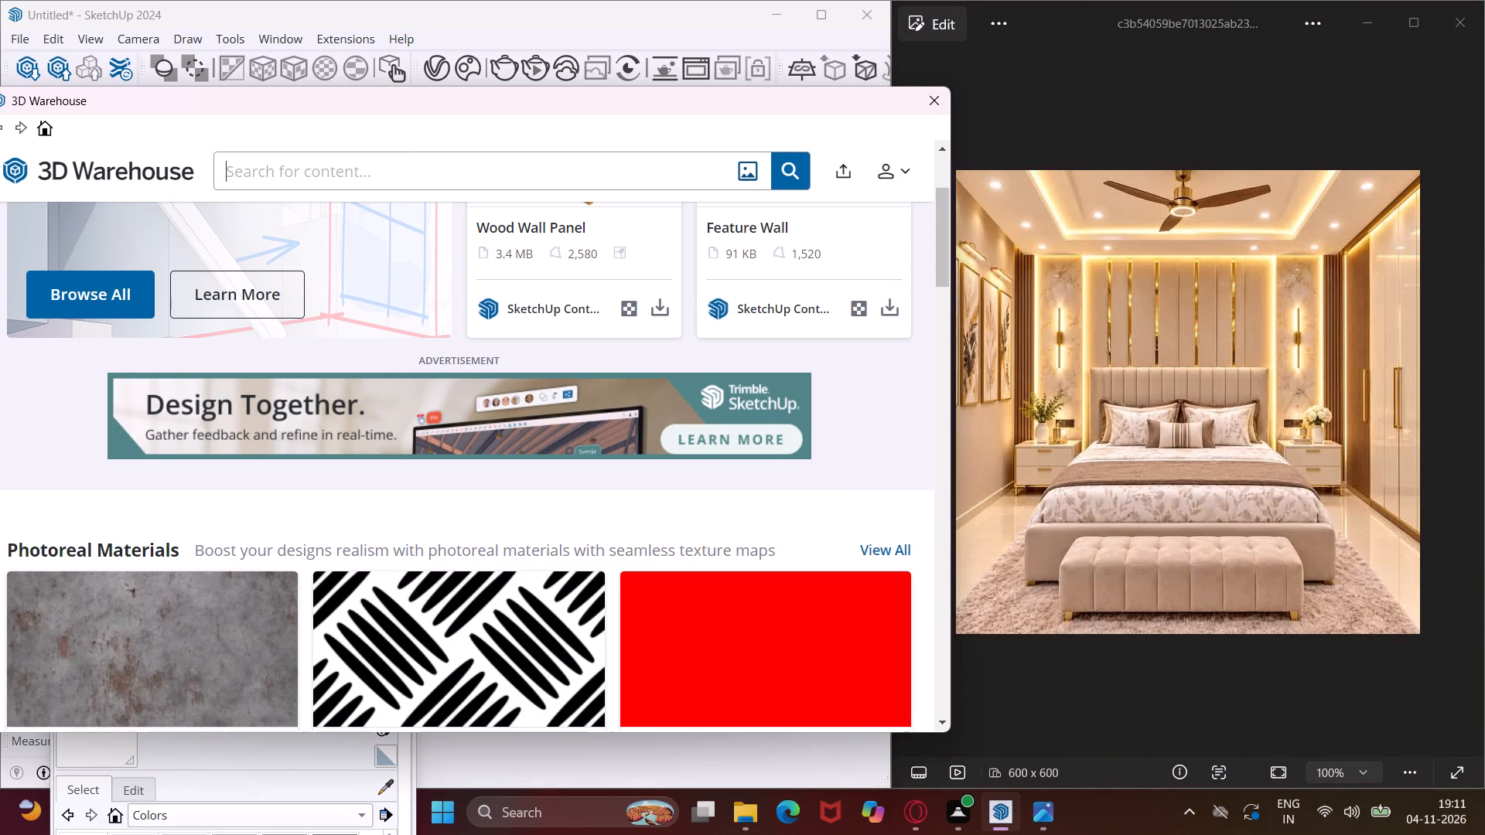
type("wa")
type("ll li")
type("gh")
key("t")
key("Return")
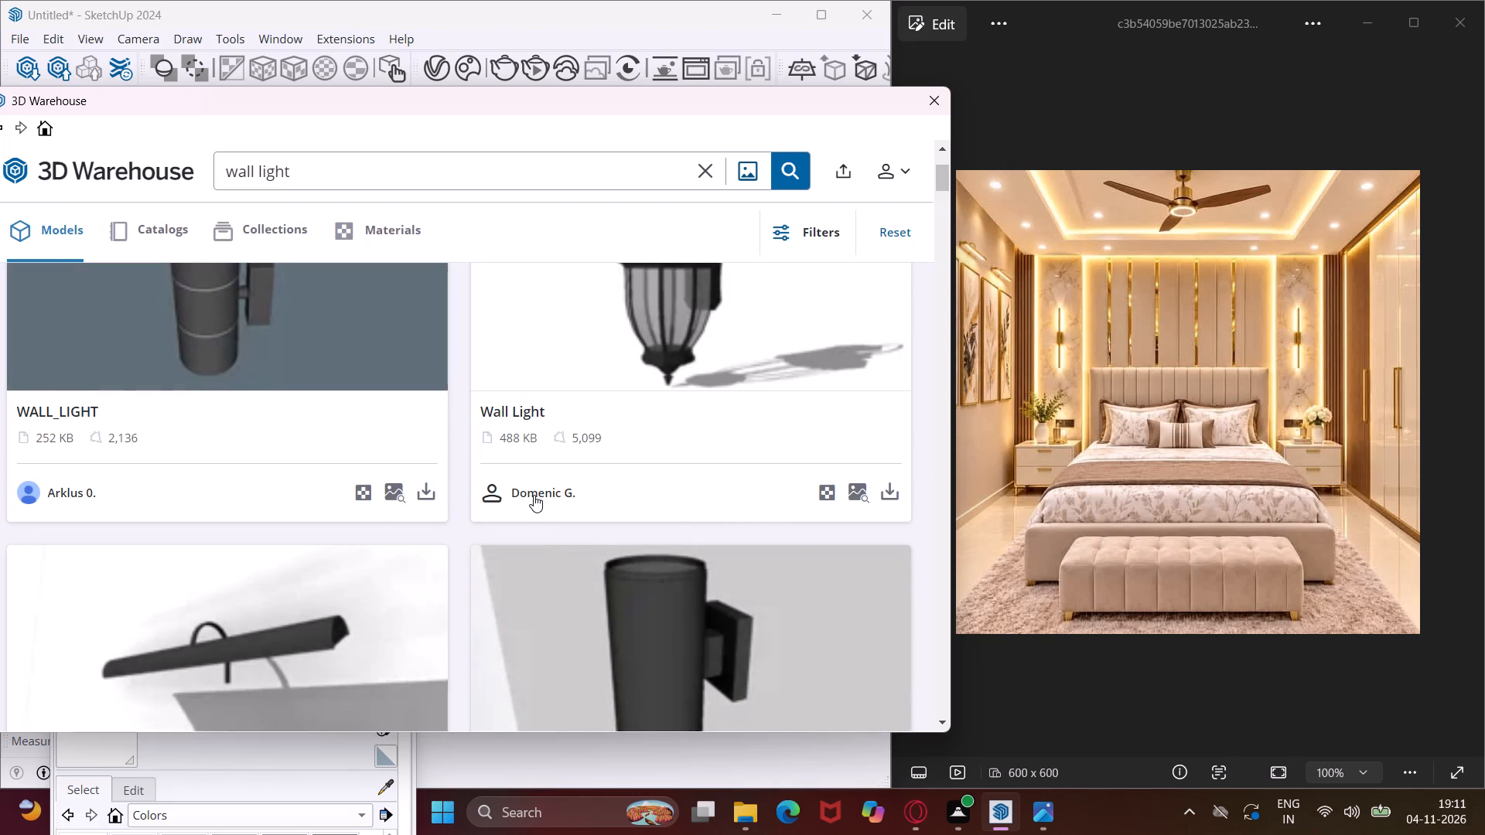
Load the grey horizontal bar wall light with twin curved arms and a yellow diffuser from the search results into the model.
scroll(534, 495, "up", 3)
scroll(534, 495, "down", 1)
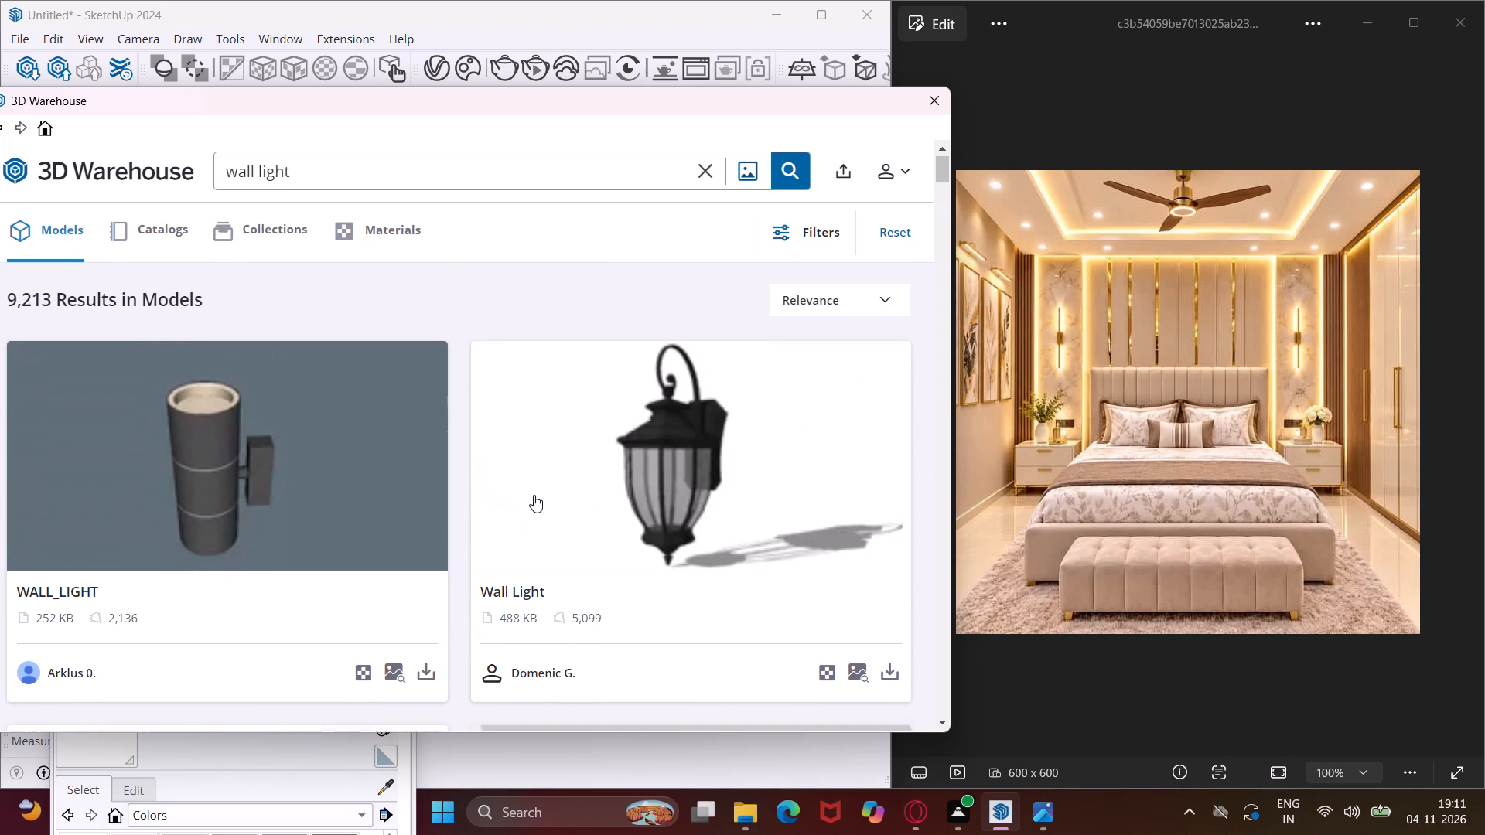
scroll(534, 495, "down", 3)
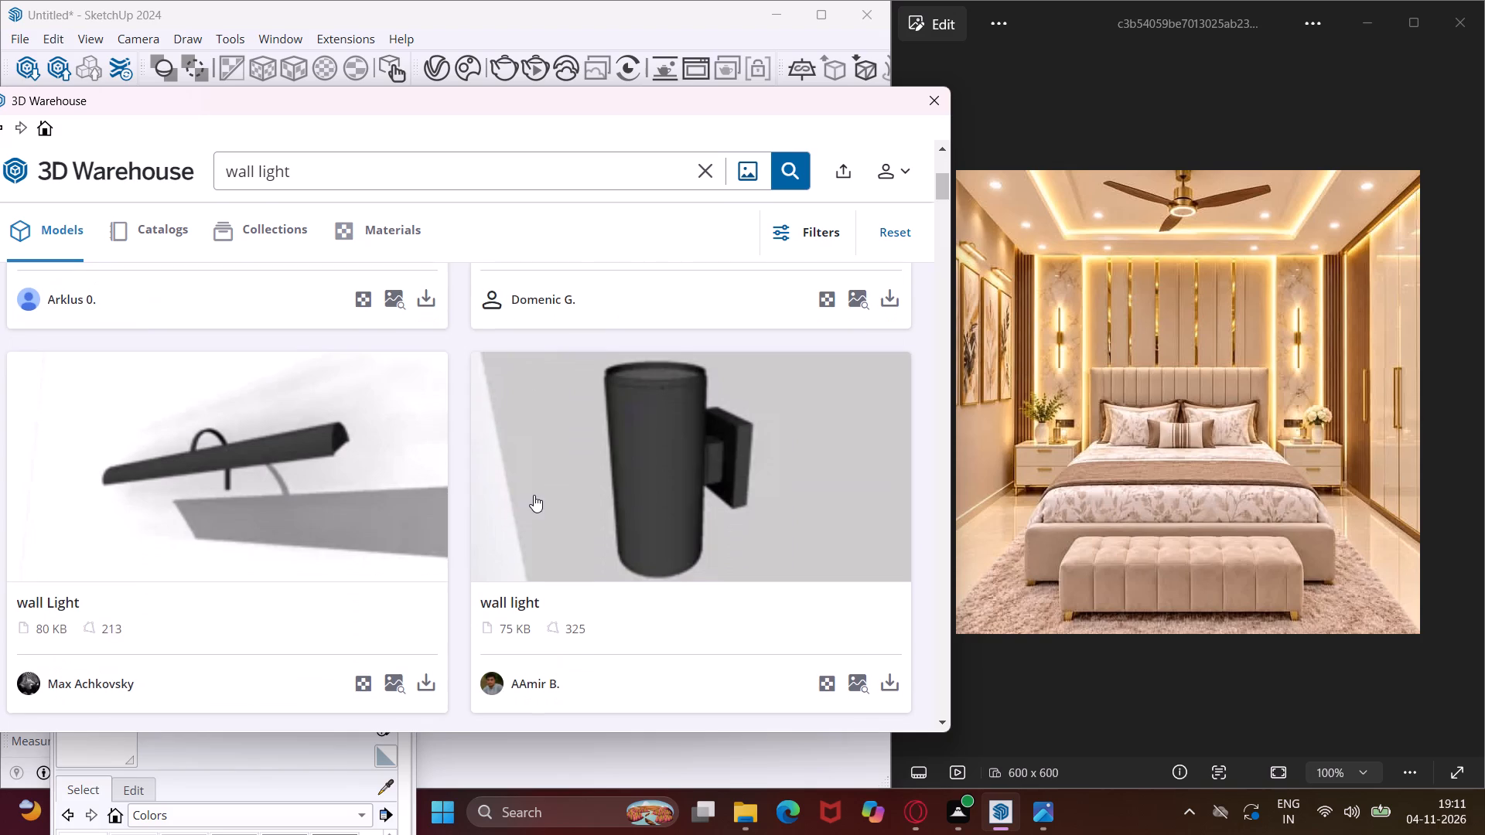
scroll(534, 495, "down", 3)
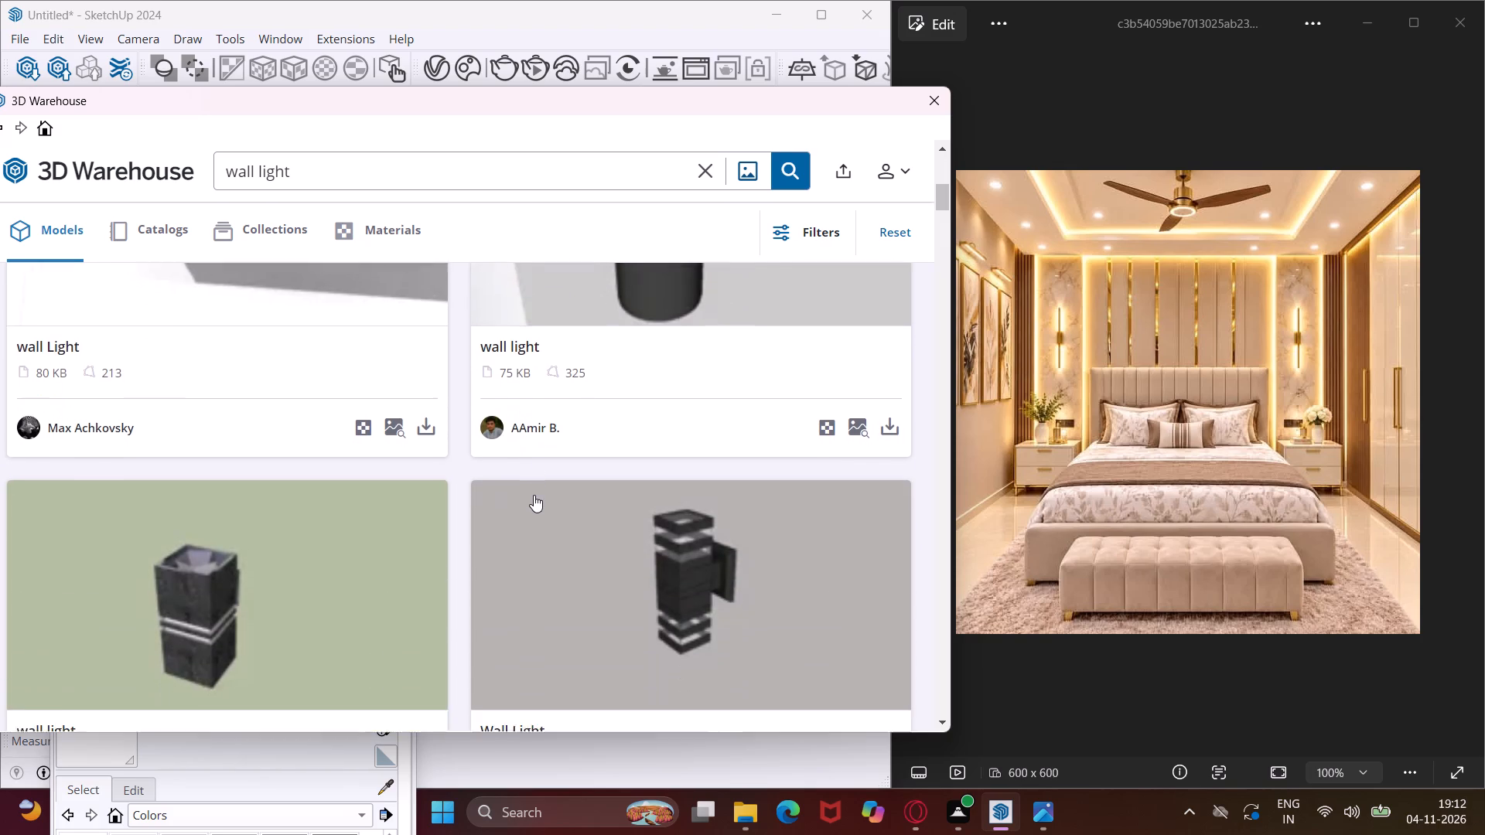
scroll(534, 495, "down", 6)
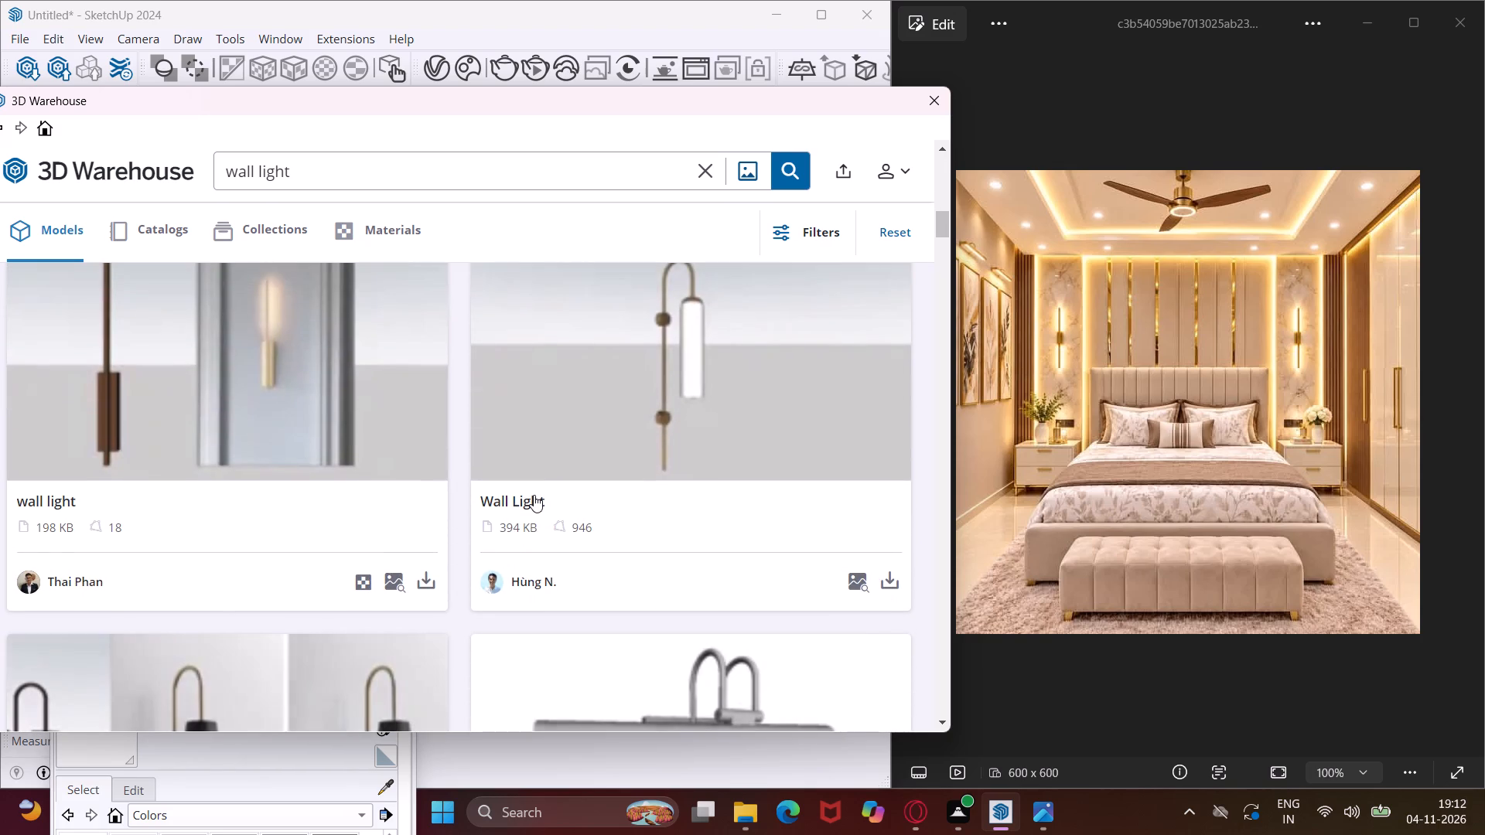
scroll(534, 495, "down", 4)
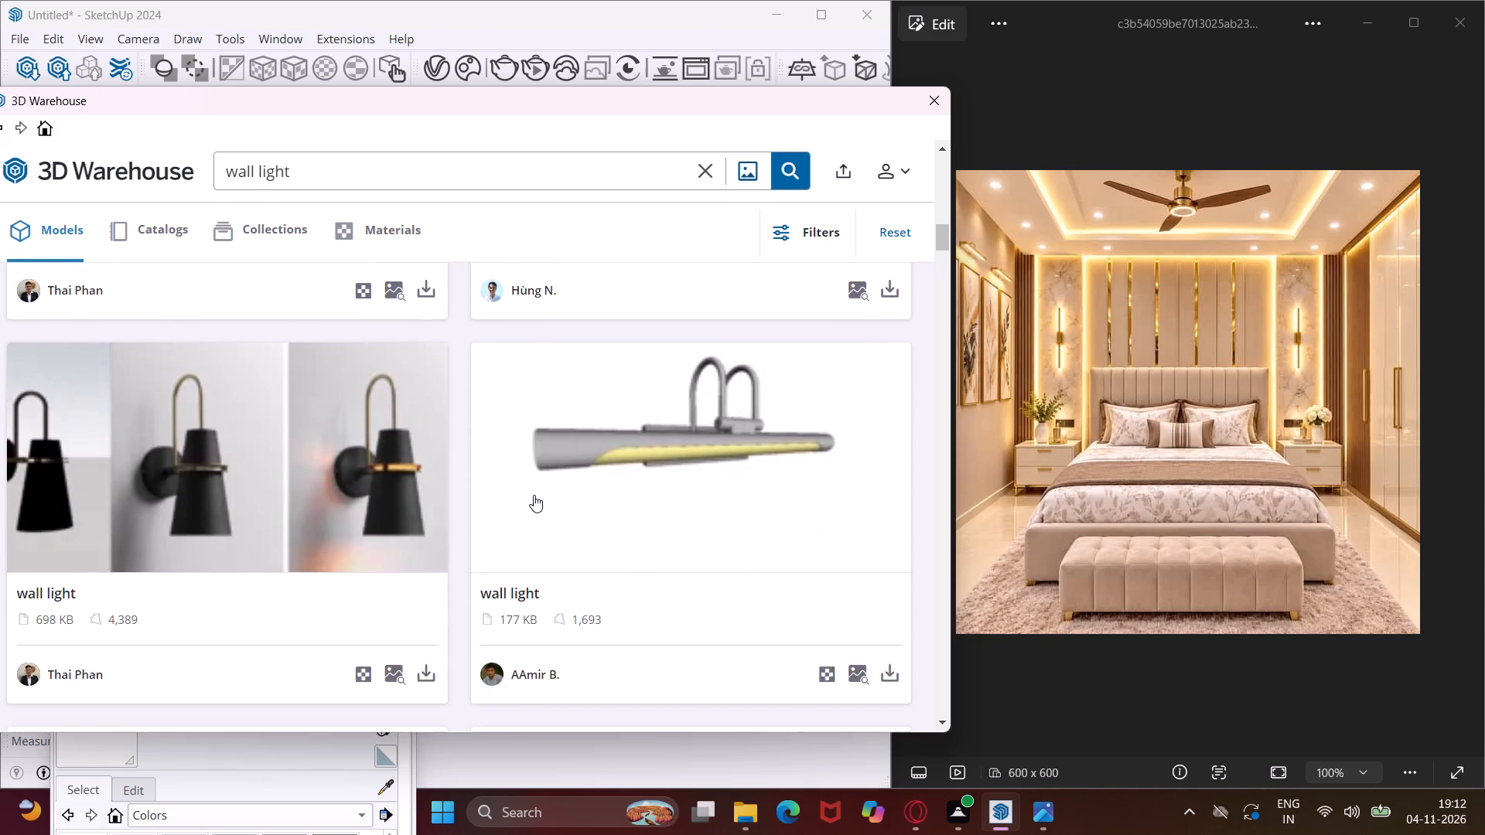
scroll(534, 495, "down", 1)
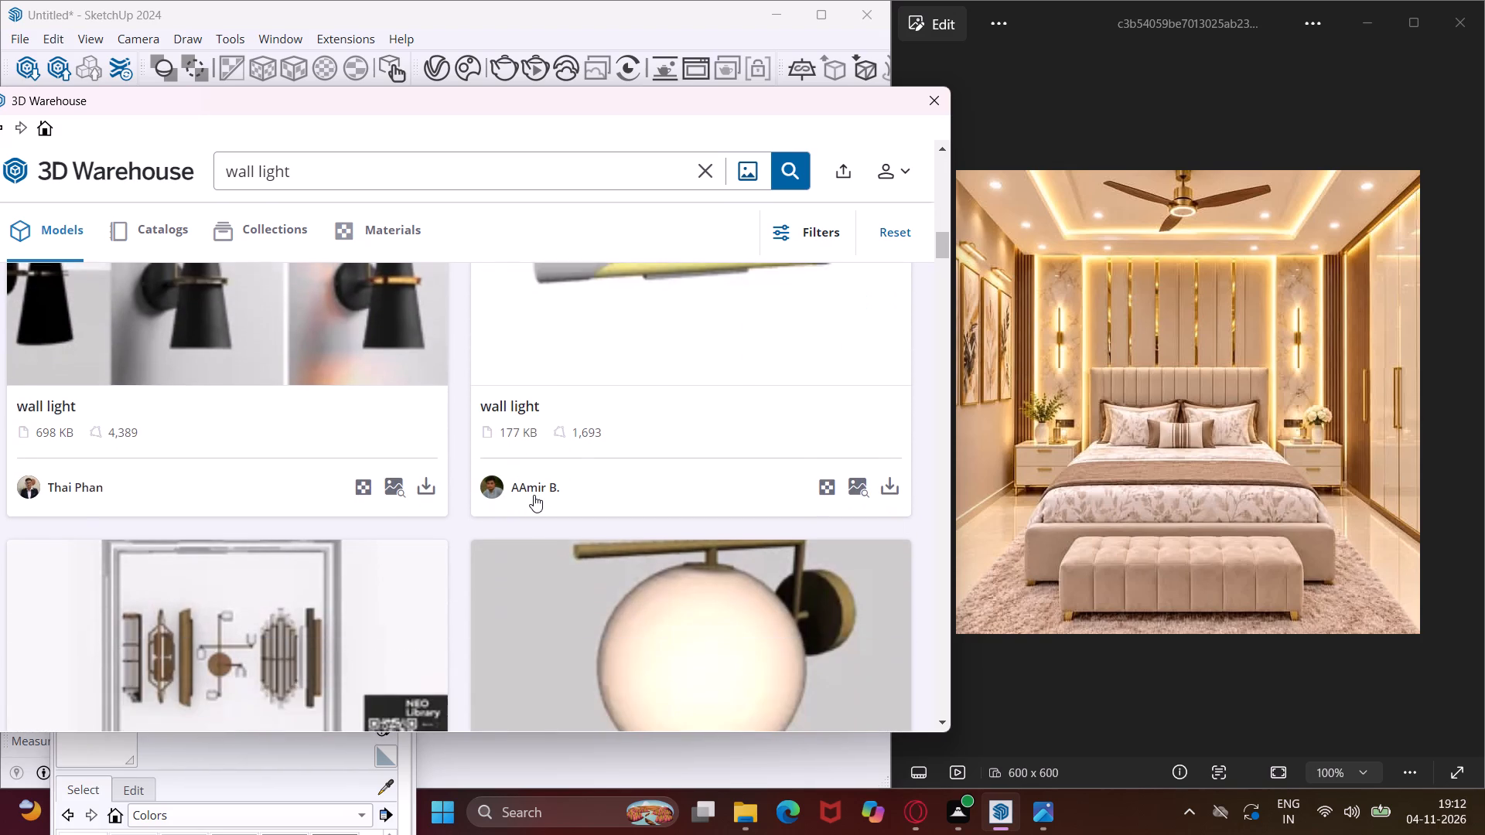
scroll(534, 495, "down", 1)
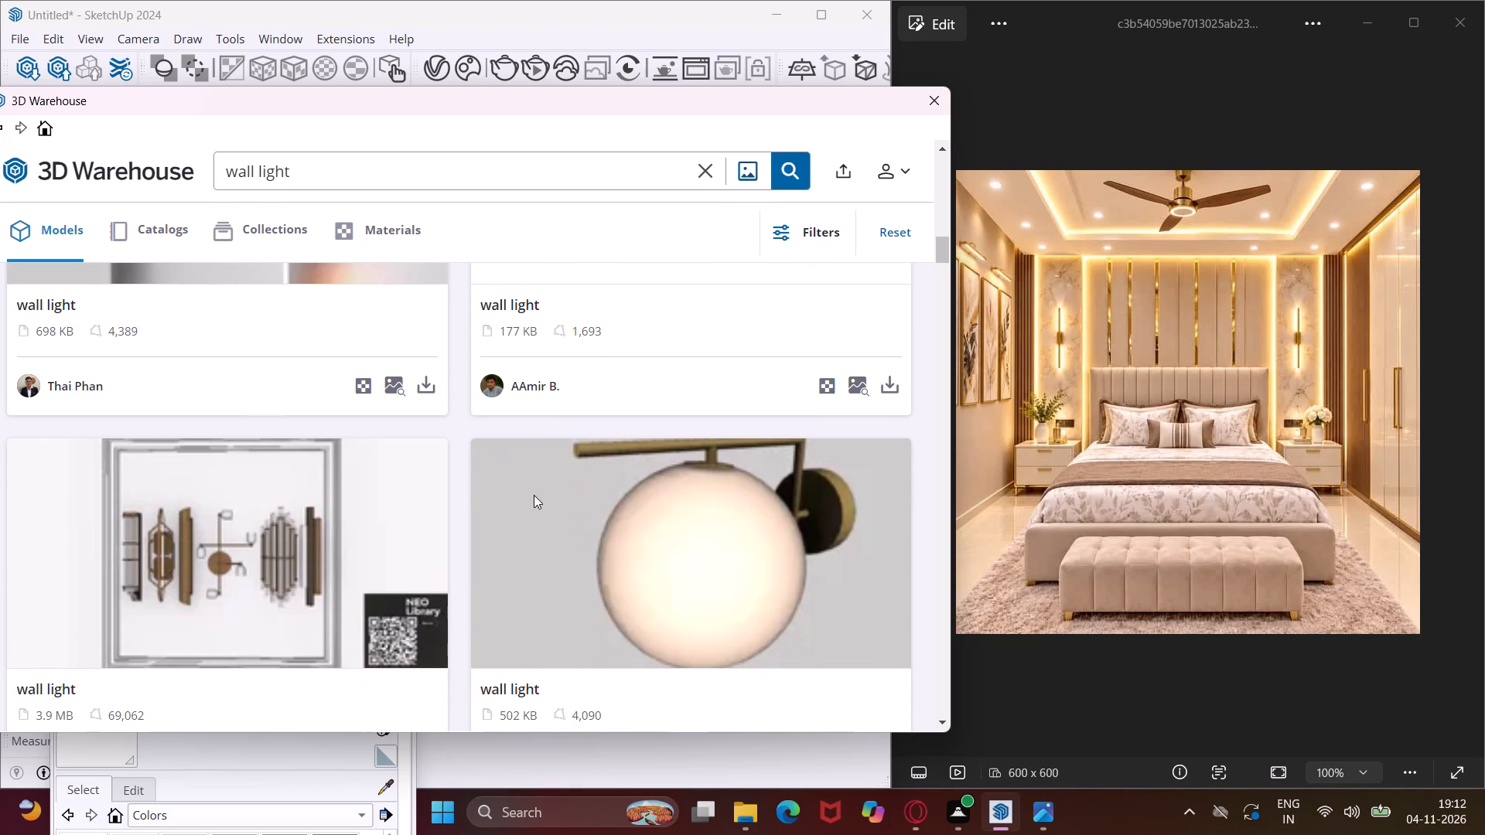
left_click(897, 389)
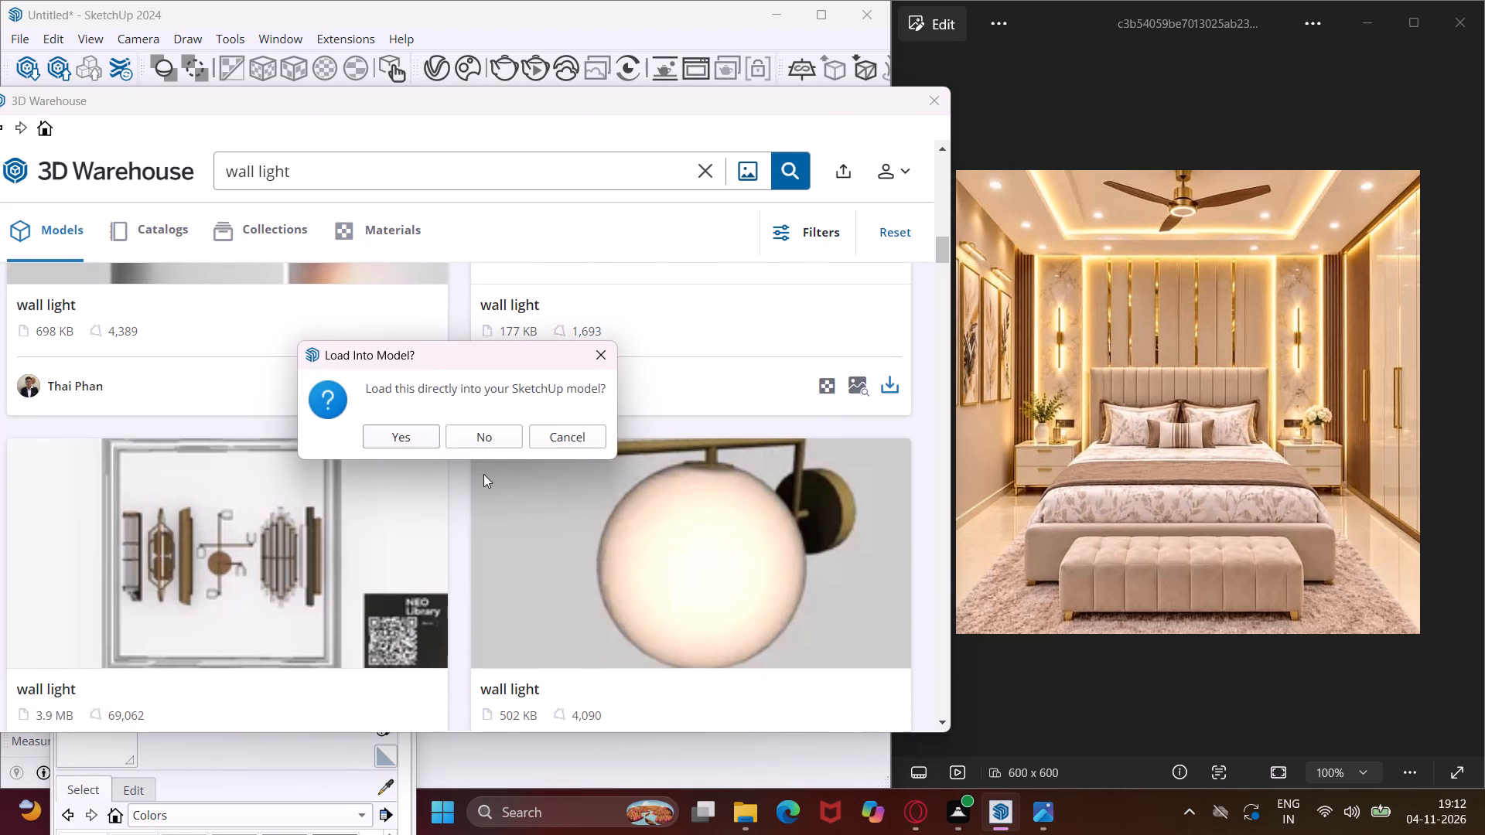
left_click(416, 438)
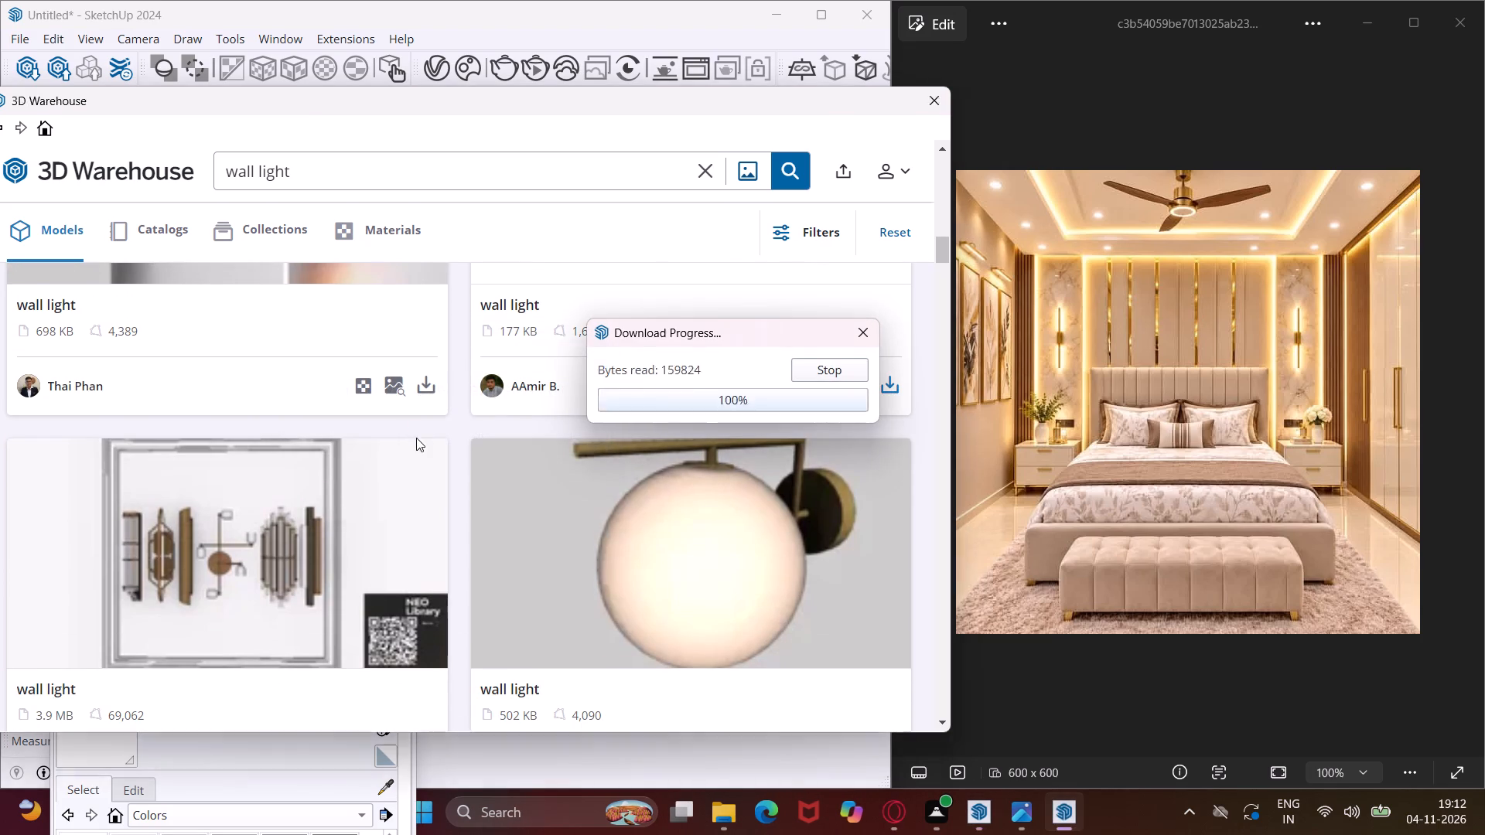
Place the bar wall light on the ground outside the room, between the wardrobe-side wall and the bed.
scroll(428, 455, "down", 5)
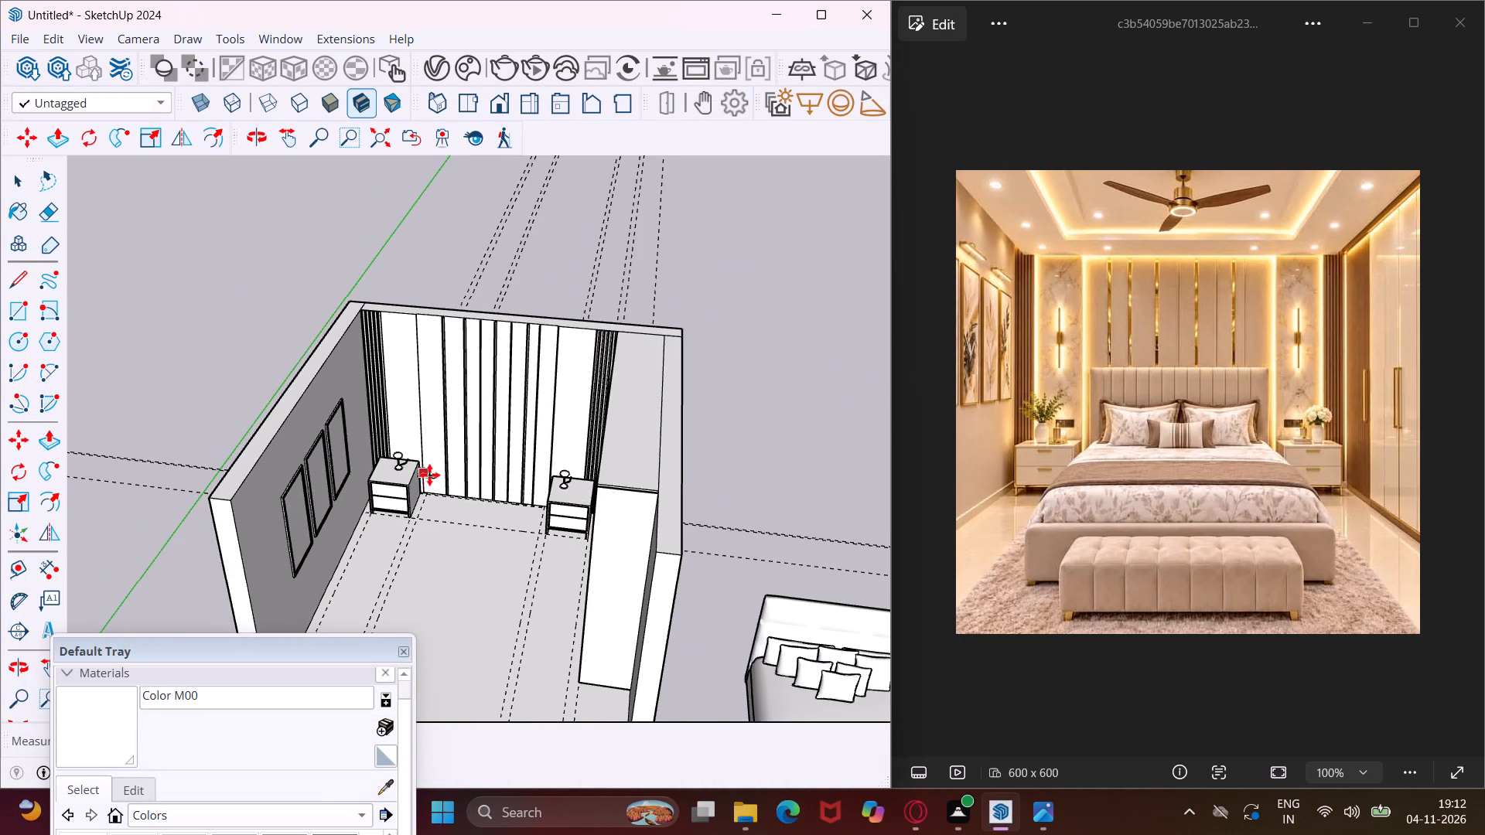
scroll(429, 475, "down", 1)
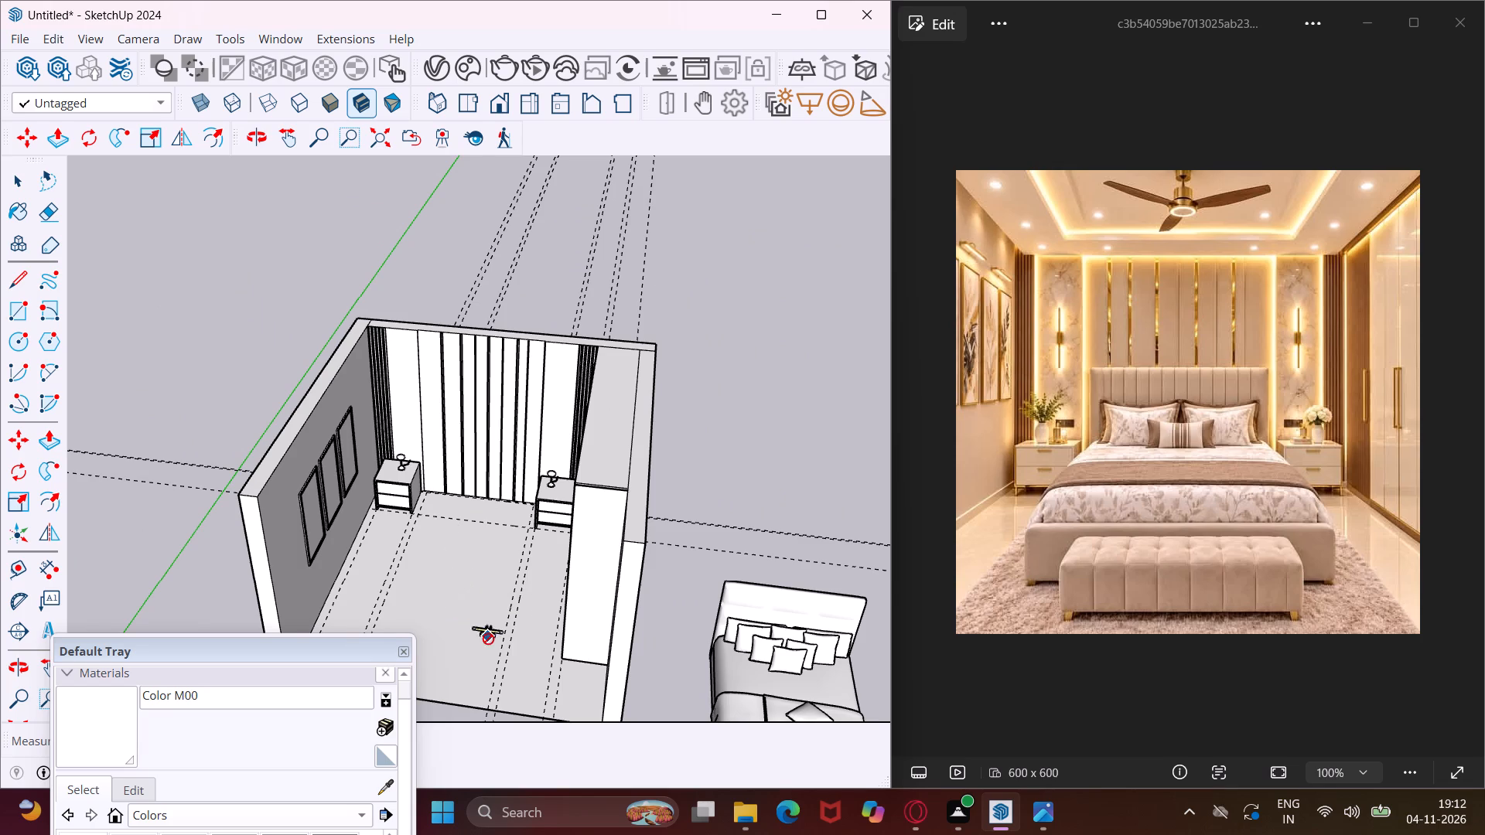
scroll(502, 636, "down", 2)
scroll(622, 684, "up", 2)
left_click(622, 684)
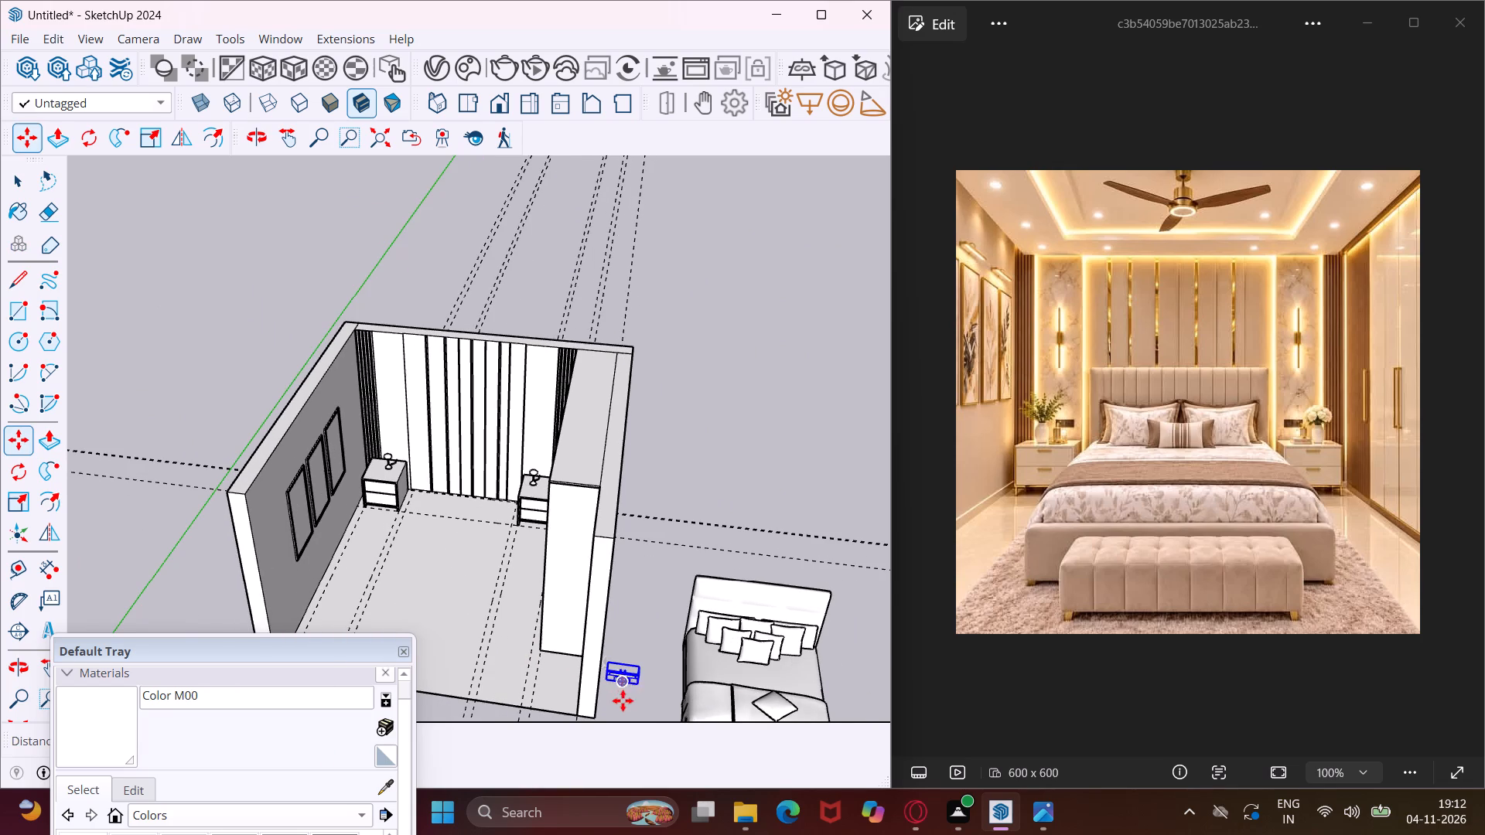
scroll(623, 687, "up", 18)
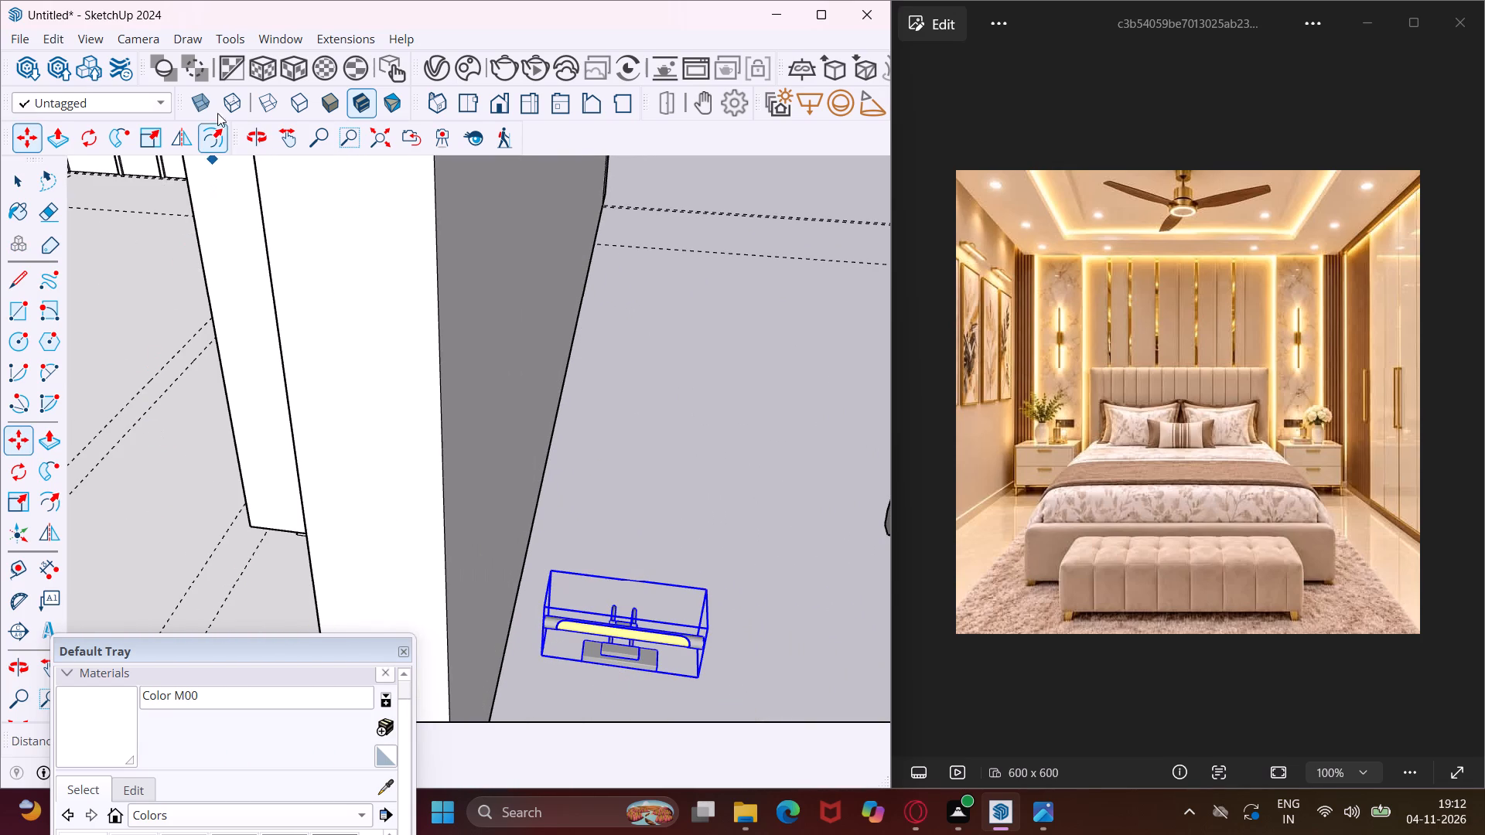
Load the slim vertical gold wall light with the dark green square block from the 3D Warehouse "wall light" results into the model.
left_click(269, 33)
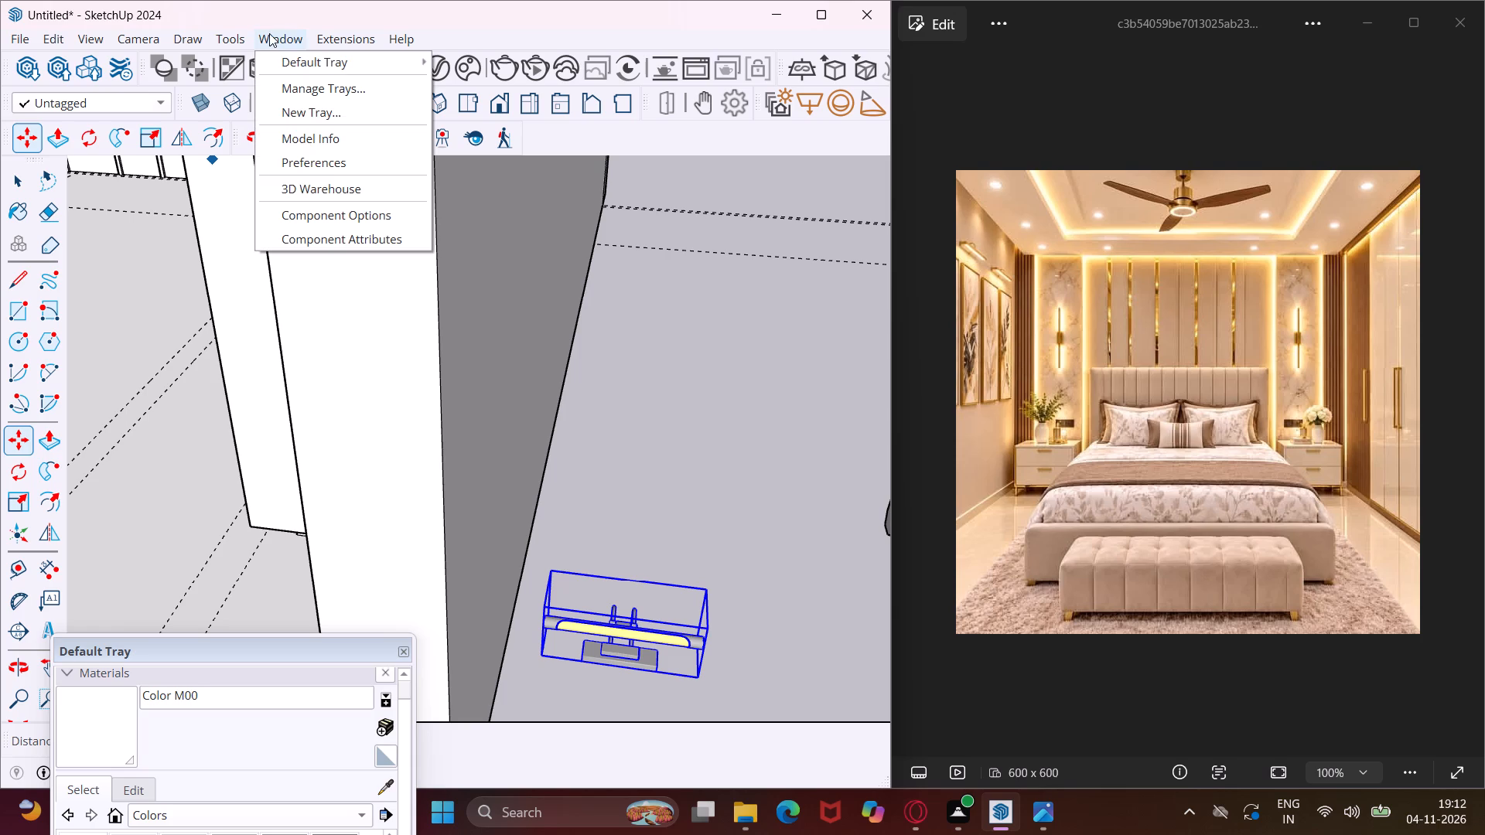
left_click(316, 192)
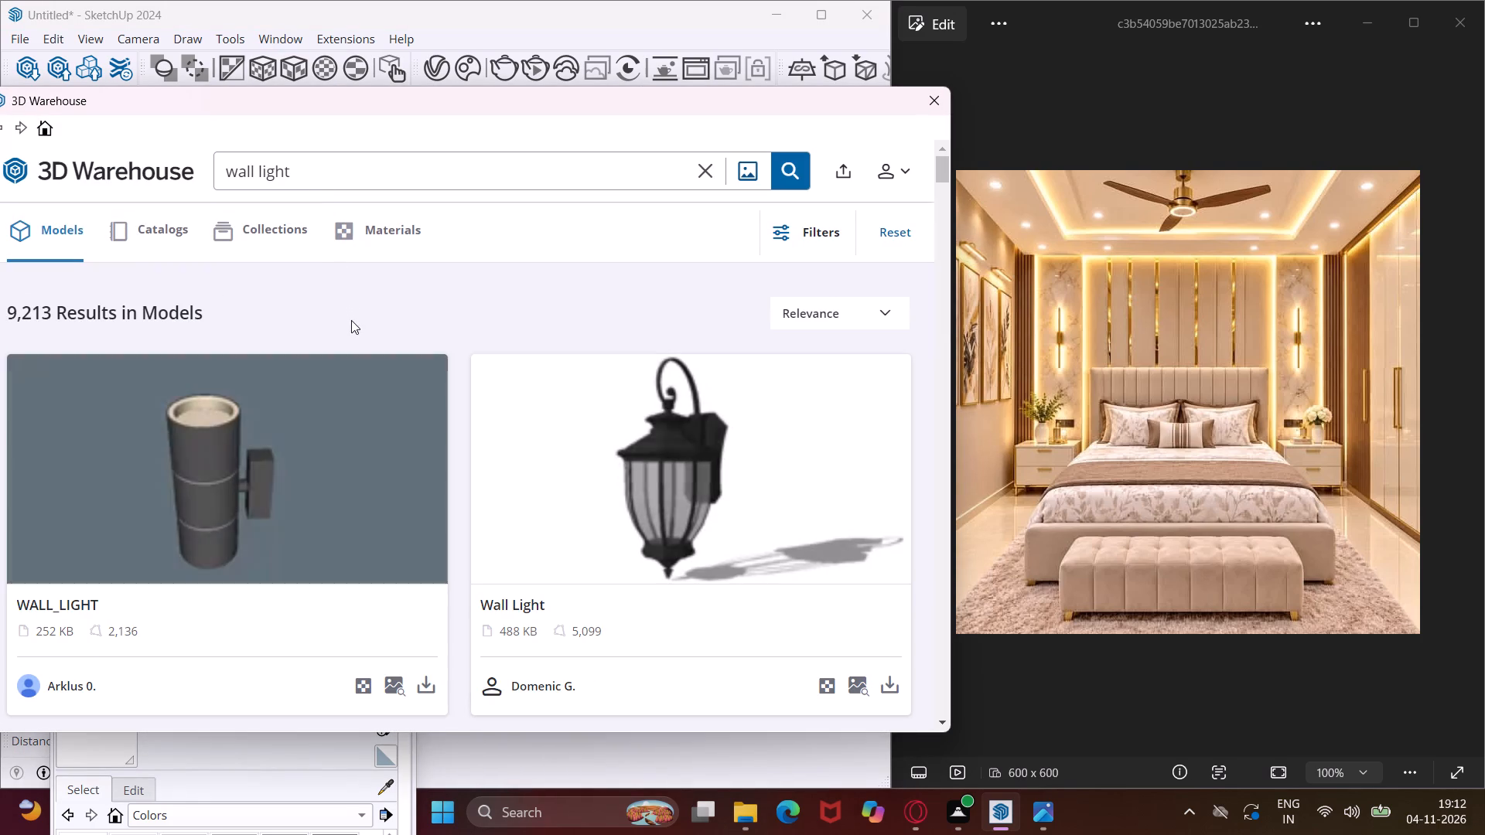
scroll(351, 320, "down", 14)
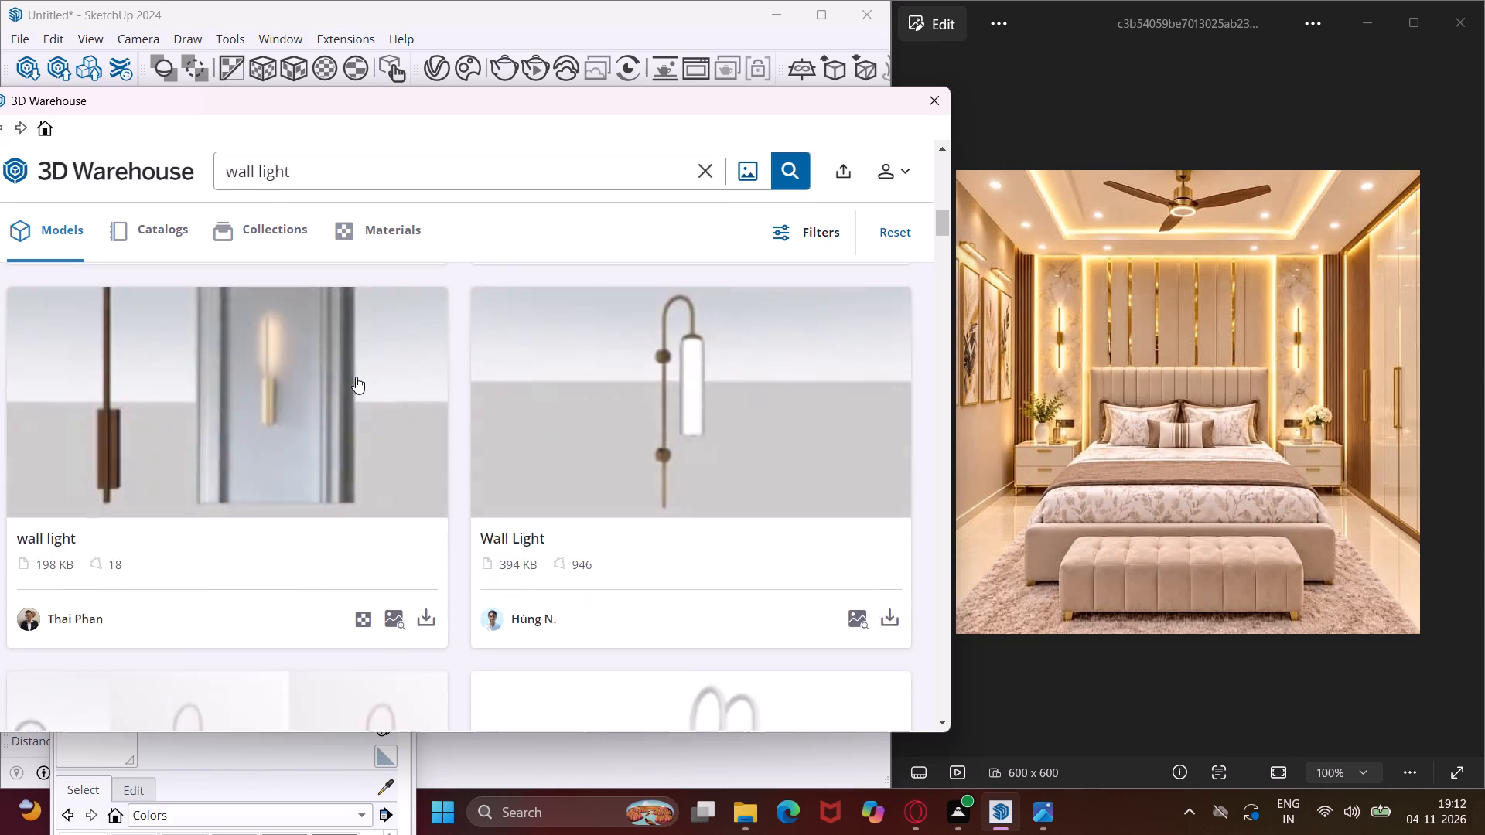
scroll(356, 377, "down", 9)
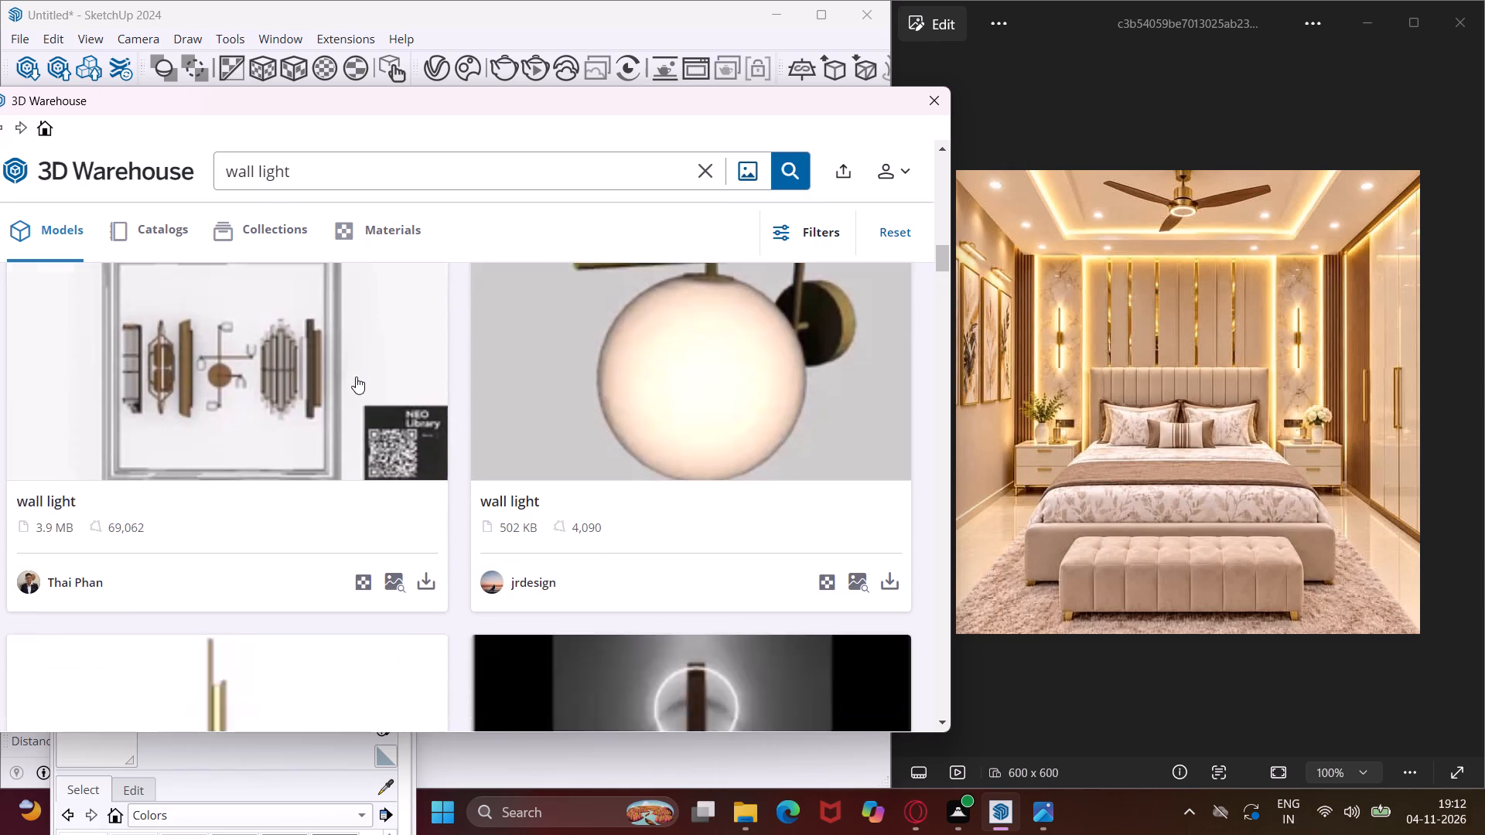
scroll(356, 377, "down", 3)
scroll(356, 377, "up", 4)
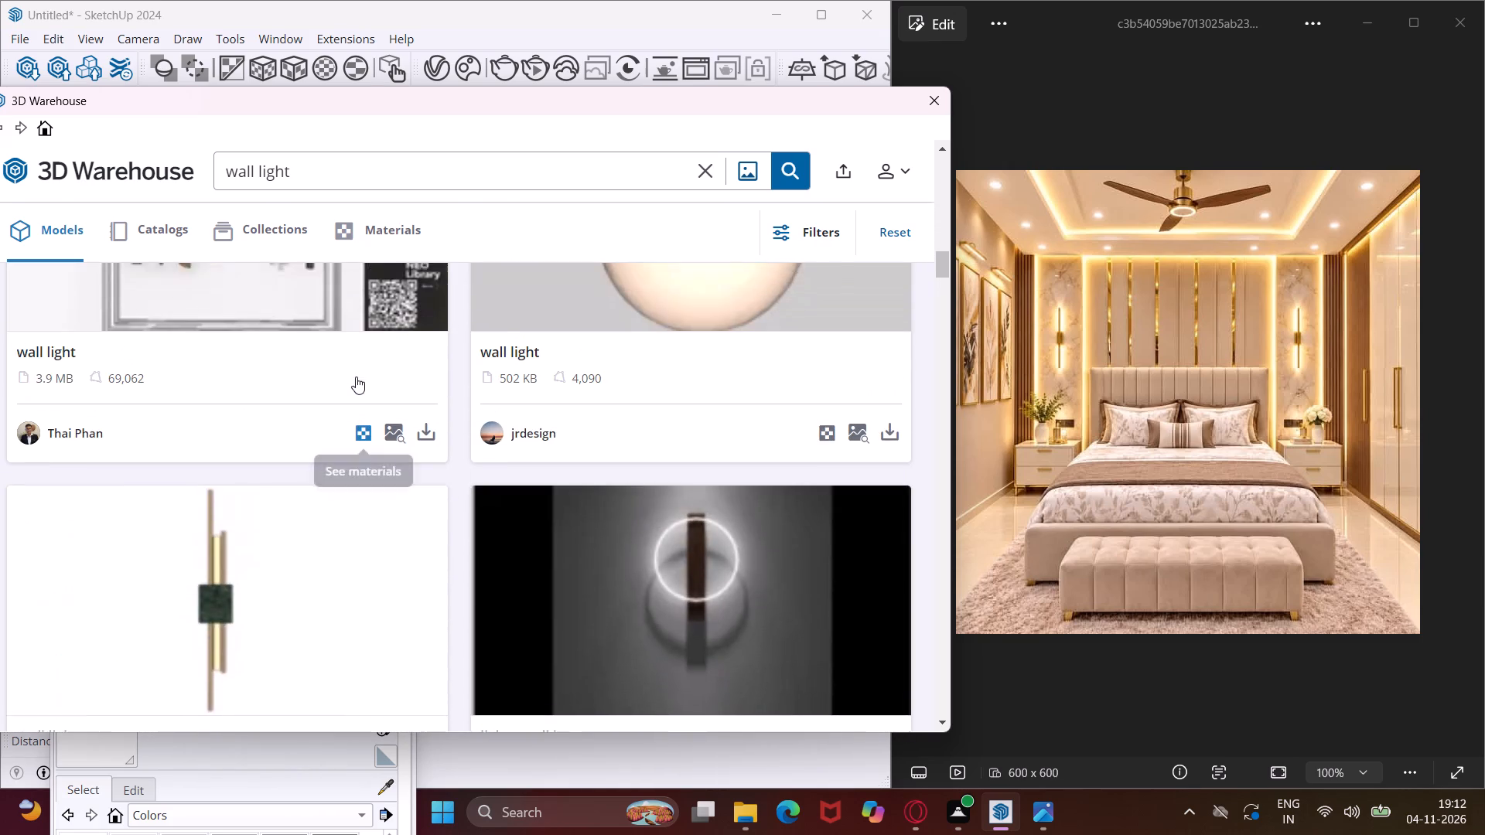
scroll(356, 377, "down", 4)
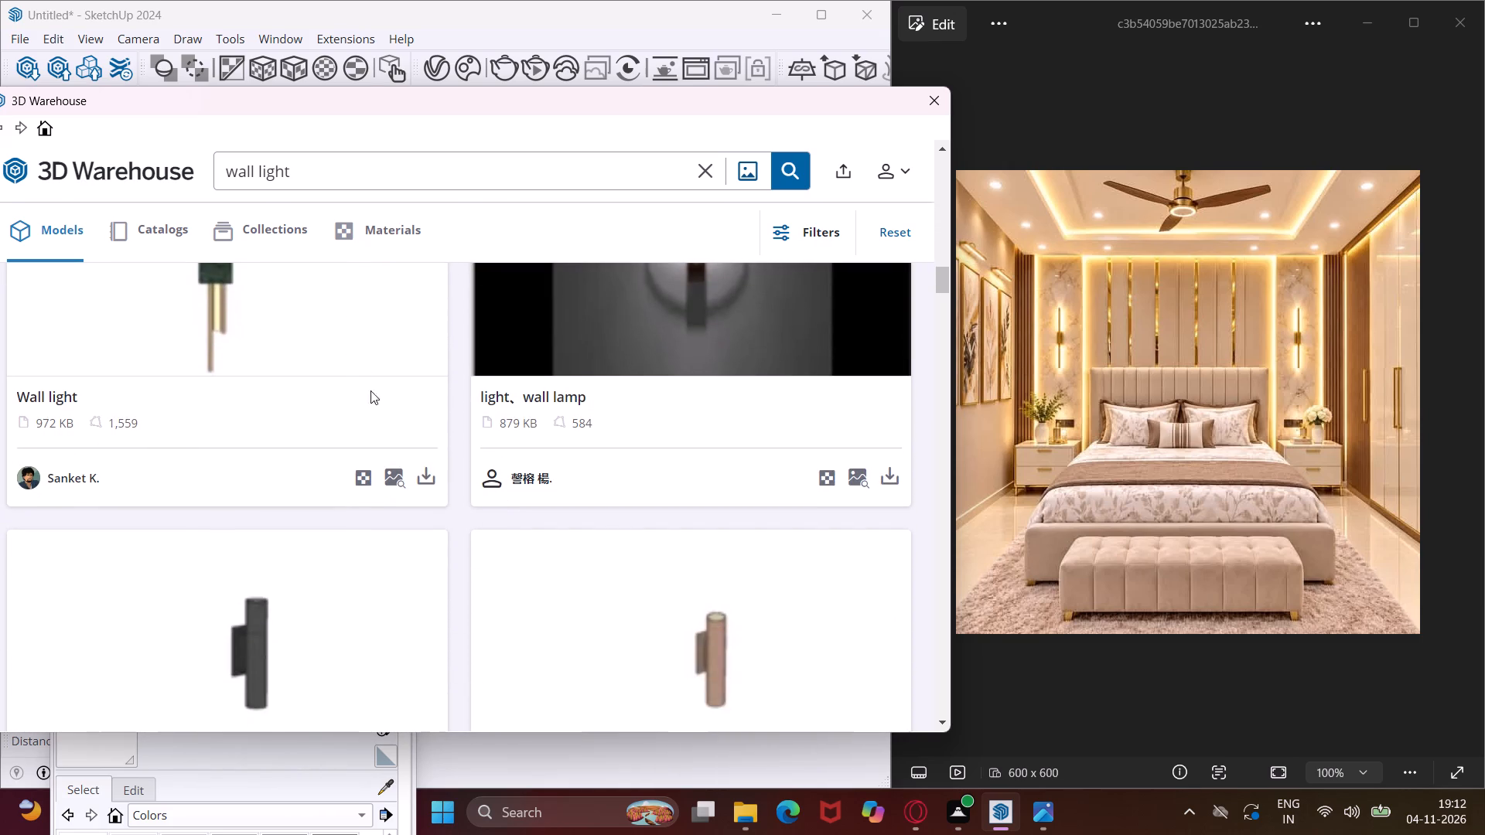
left_click(423, 470)
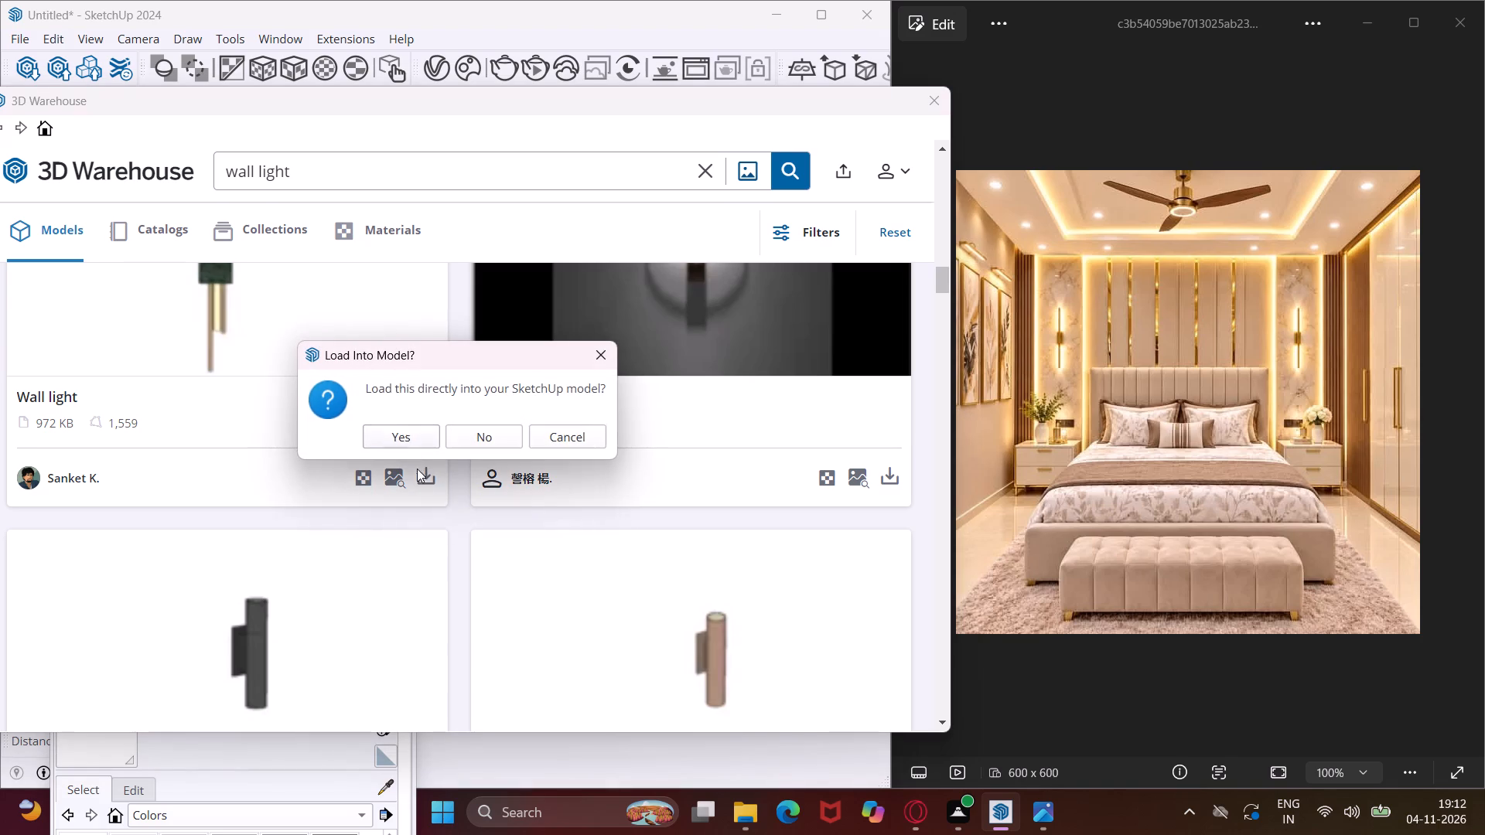
left_click(403, 443)
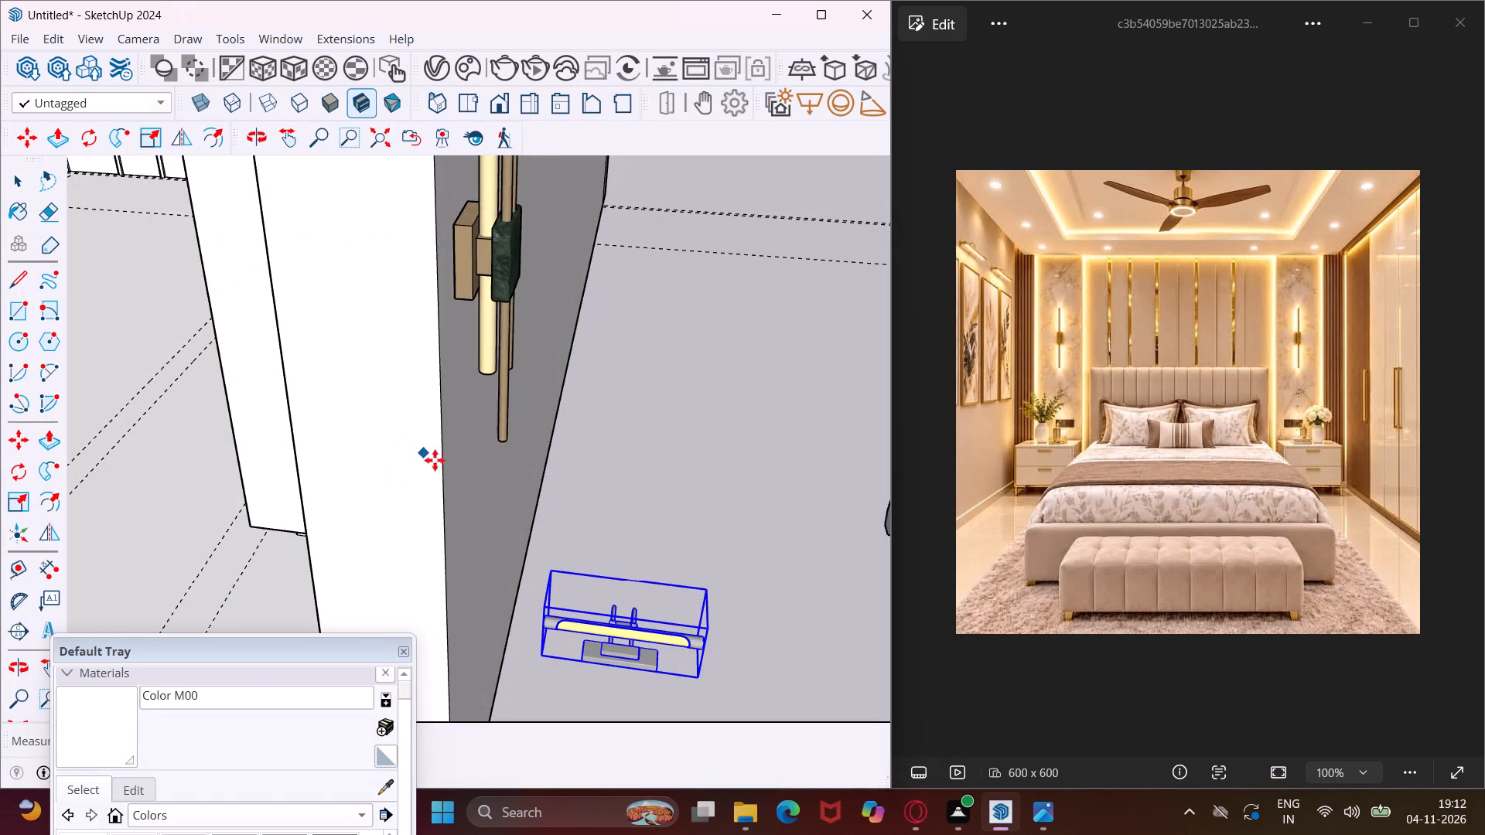
Place the vertical gold wall light beside the outer face of the wardrobe-side wall, near the bar light.
scroll(466, 475, "down", 9)
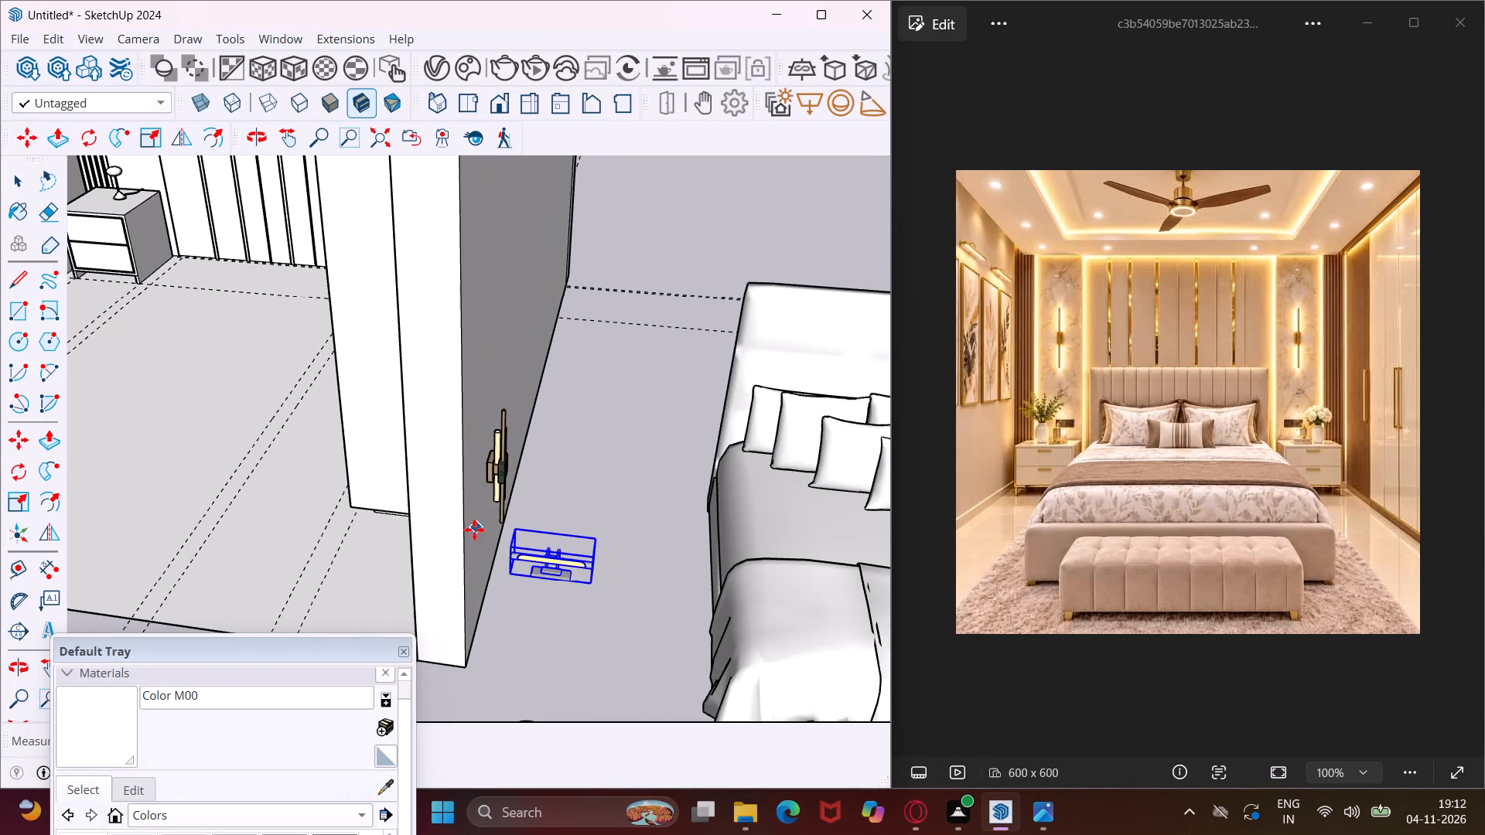
left_click(466, 535)
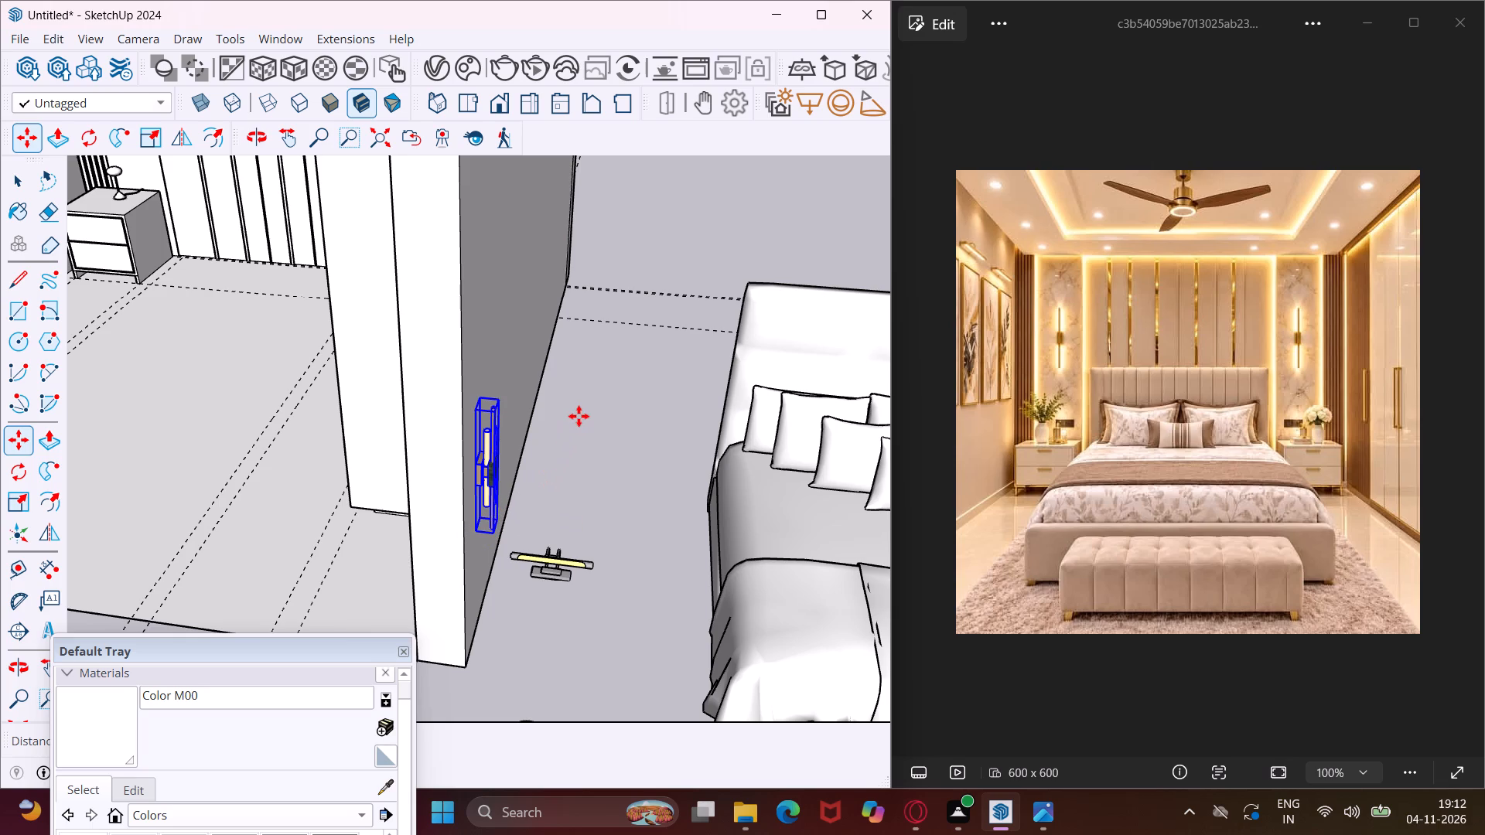
Load the "wall light Brilloner" bar light with a square wall plate from the 3D Warehouse "wall light" results into the model.
left_click(289, 33)
left_click(297, 187)
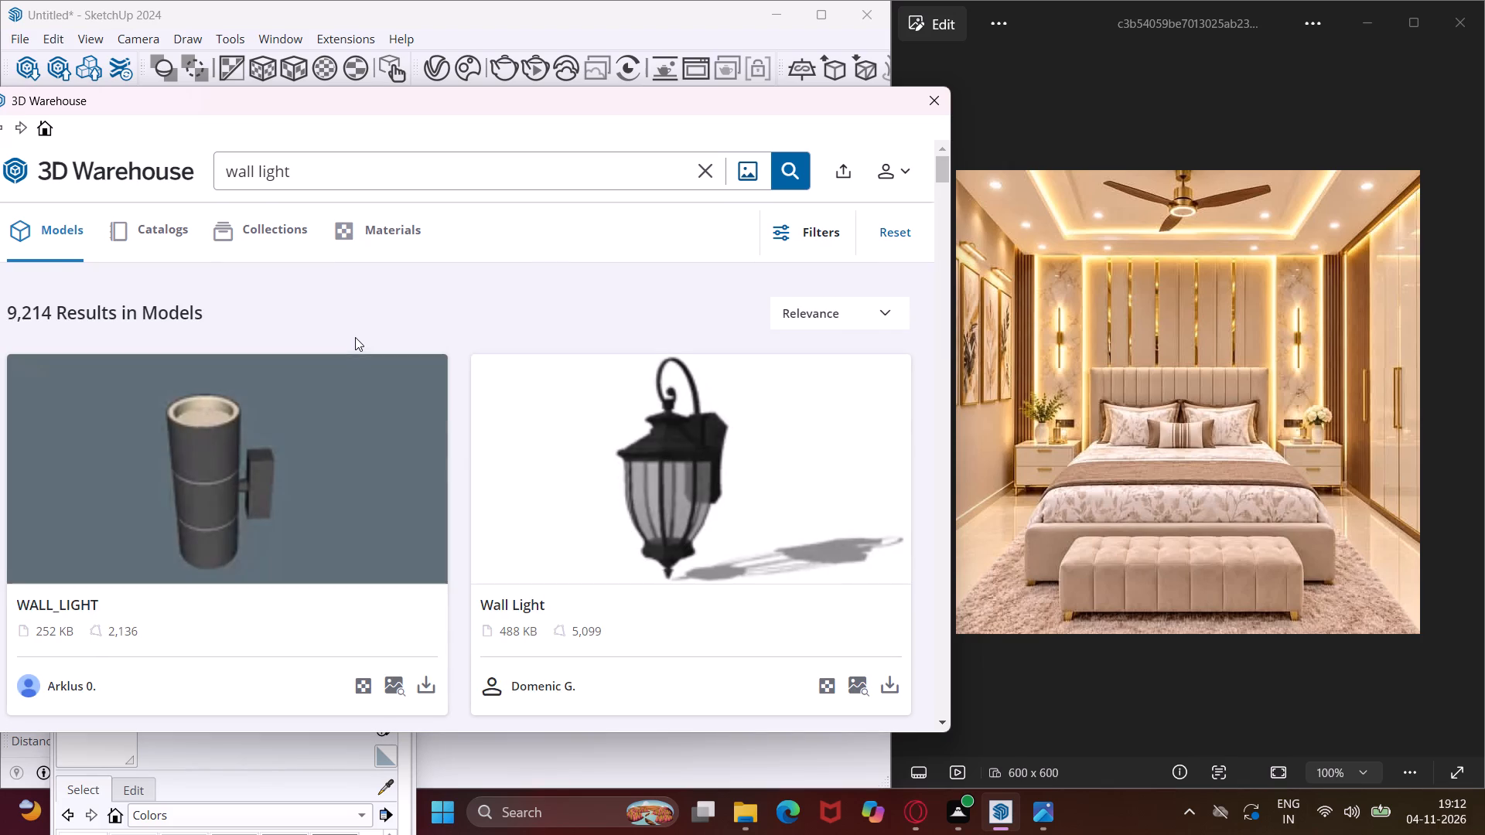
scroll(355, 337, "down", 15)
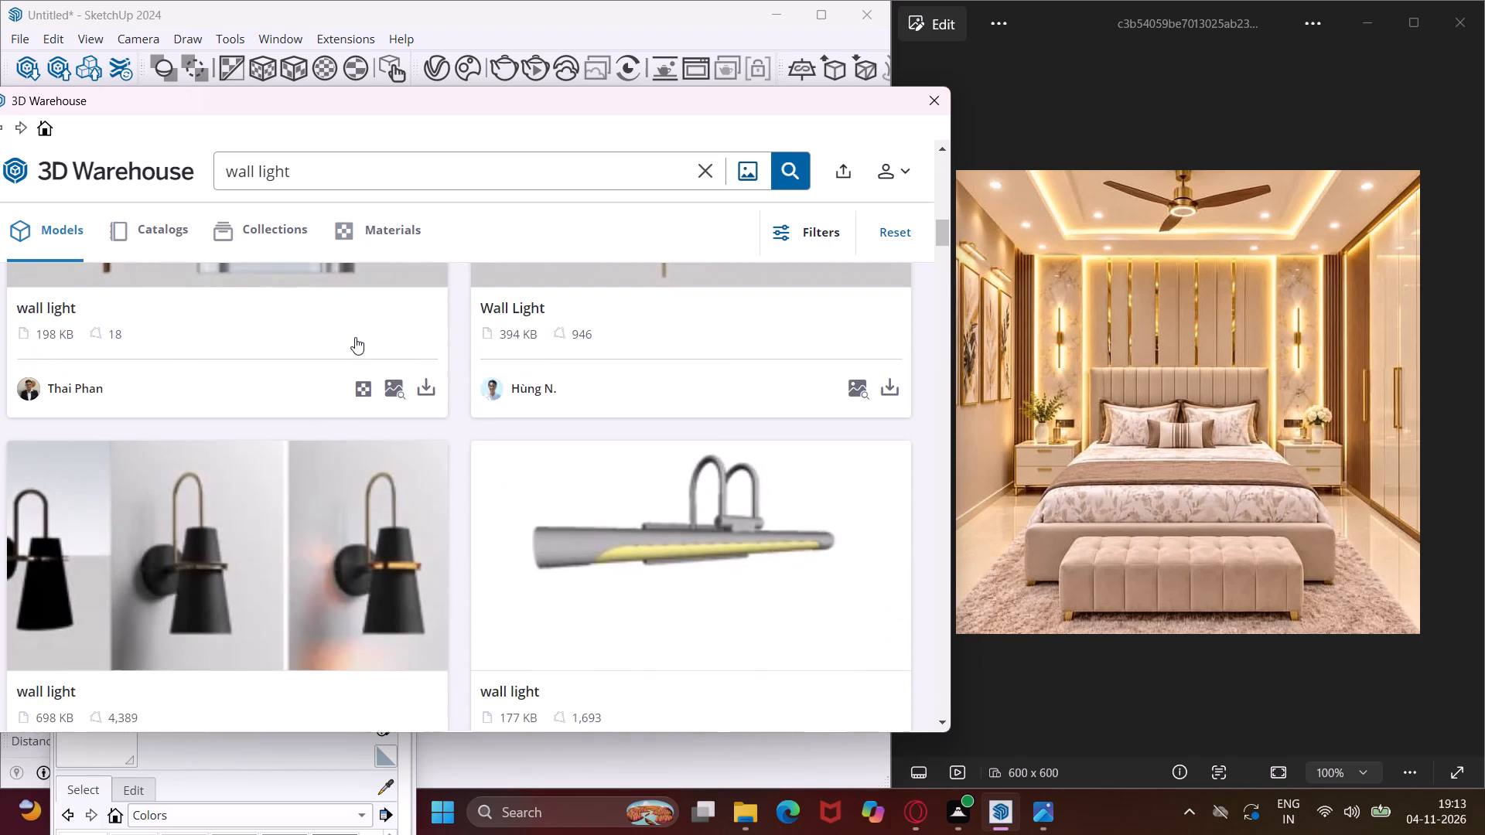
scroll(355, 337, "down", 11)
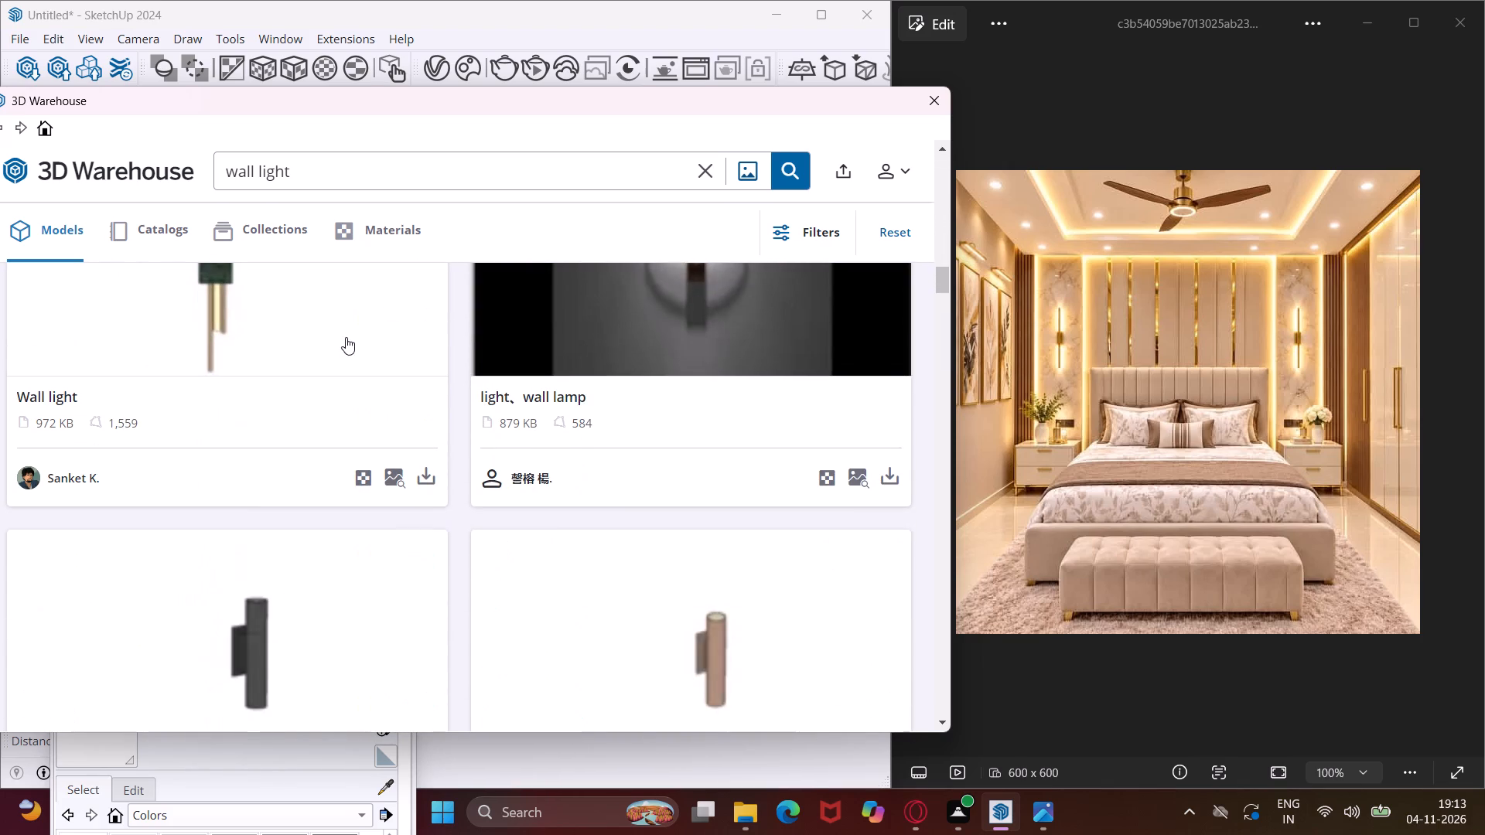
scroll(346, 337, "up", 1)
scroll(346, 337, "down", 7)
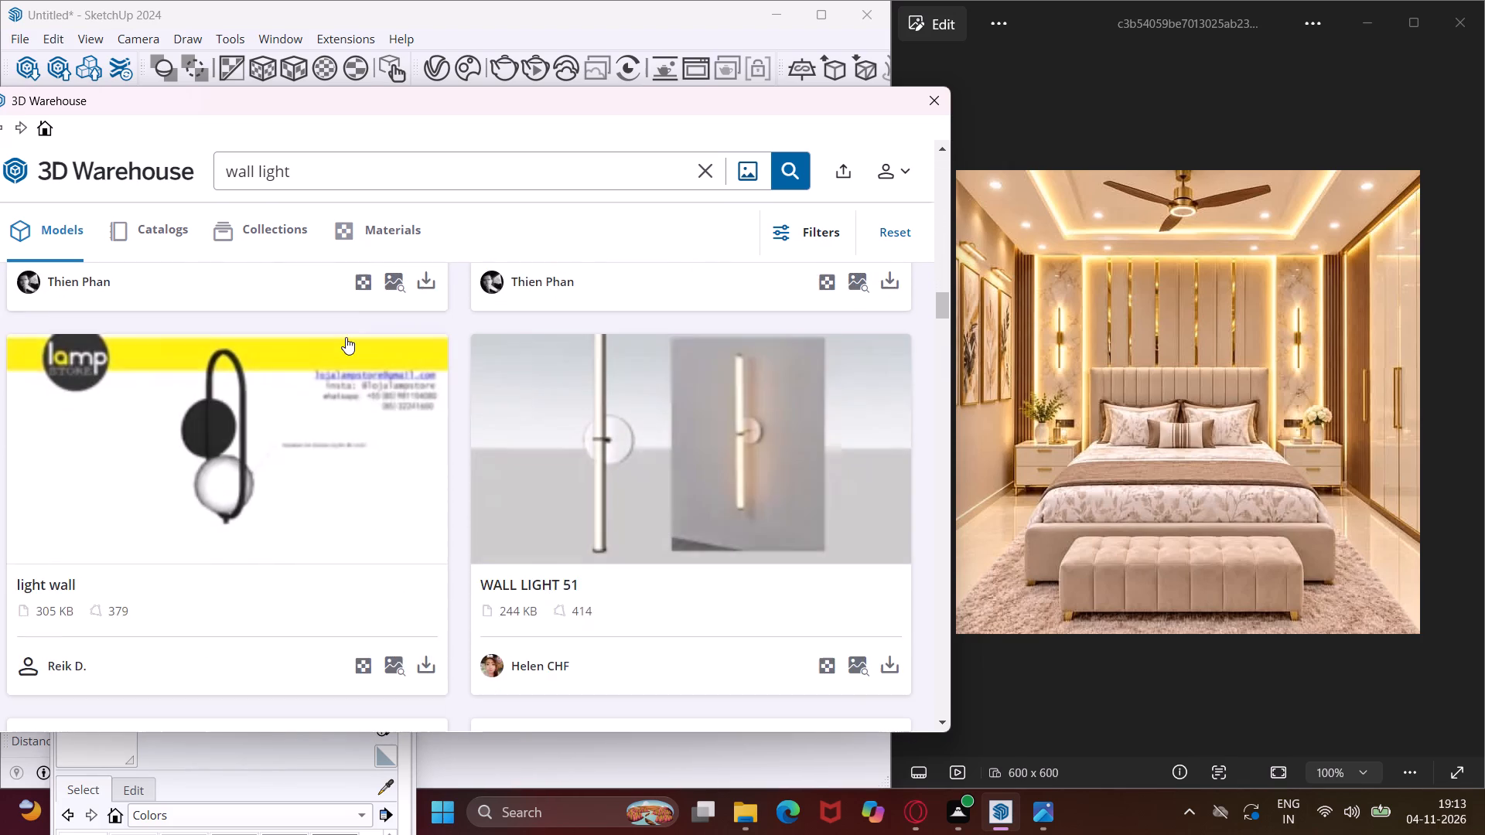
scroll(346, 337, "down", 19)
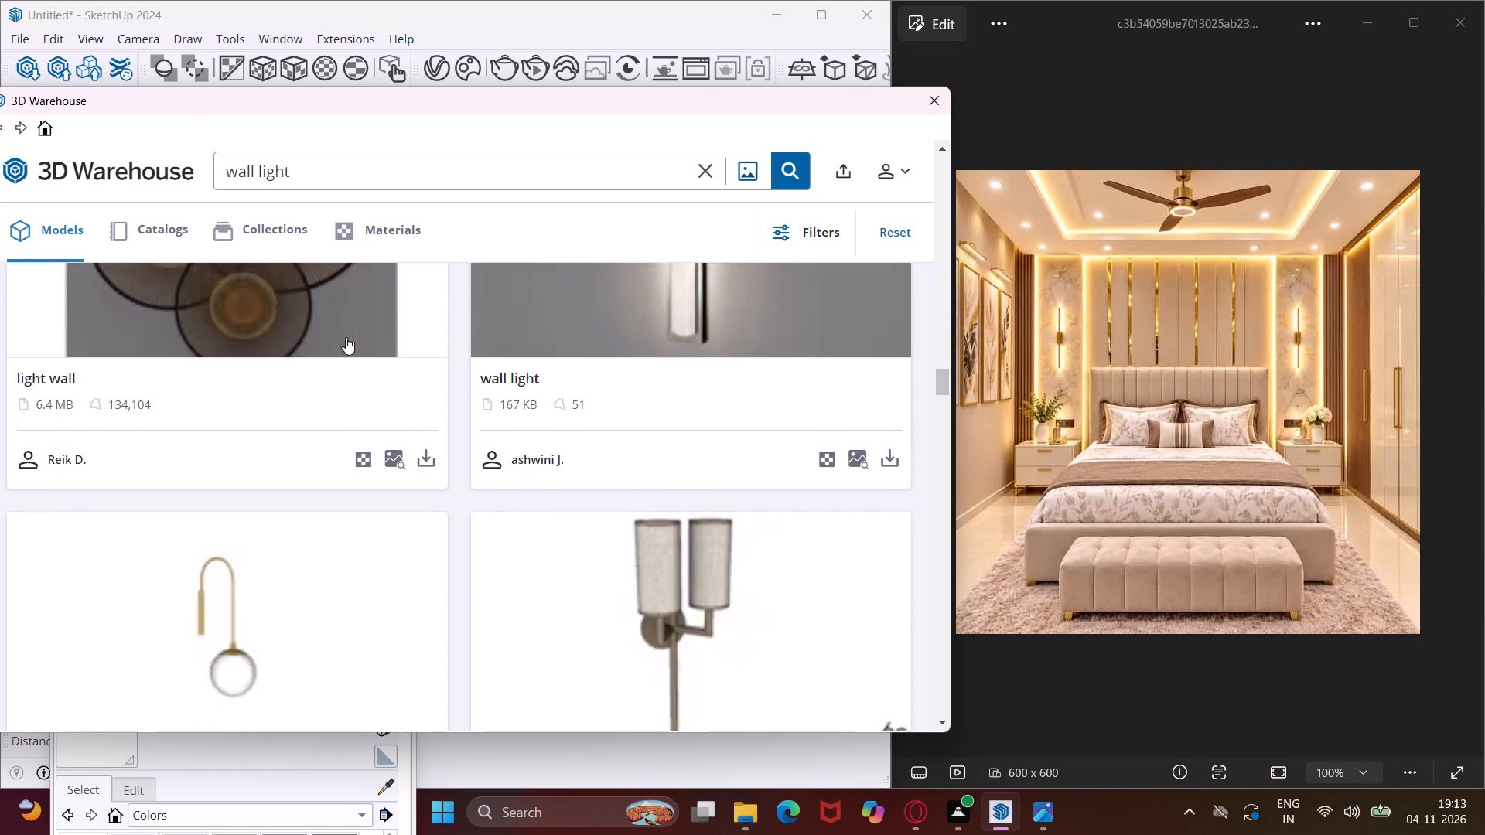
scroll(346, 337, "down", 7)
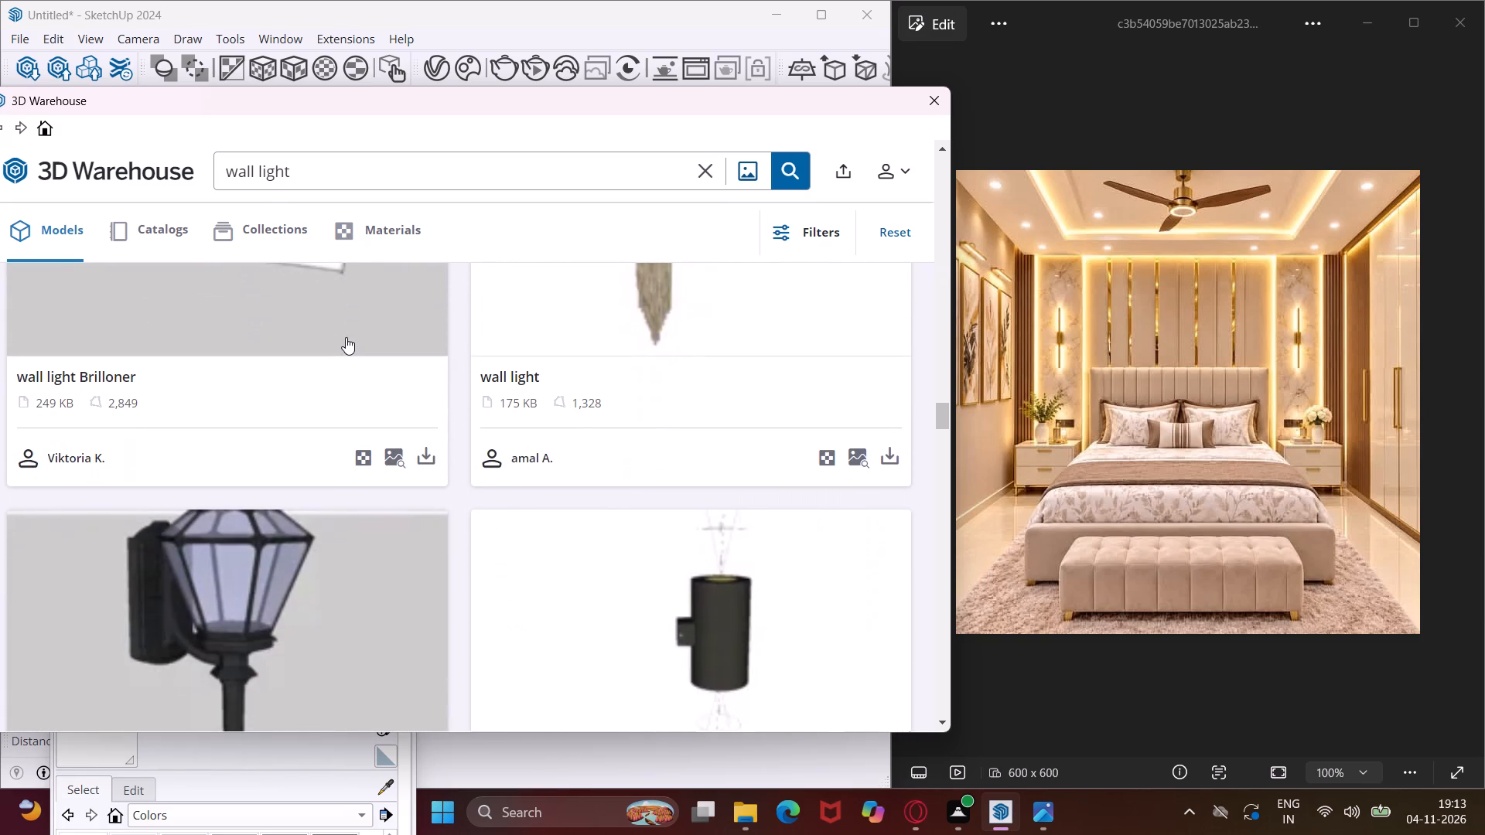
scroll(346, 320, "up", 4)
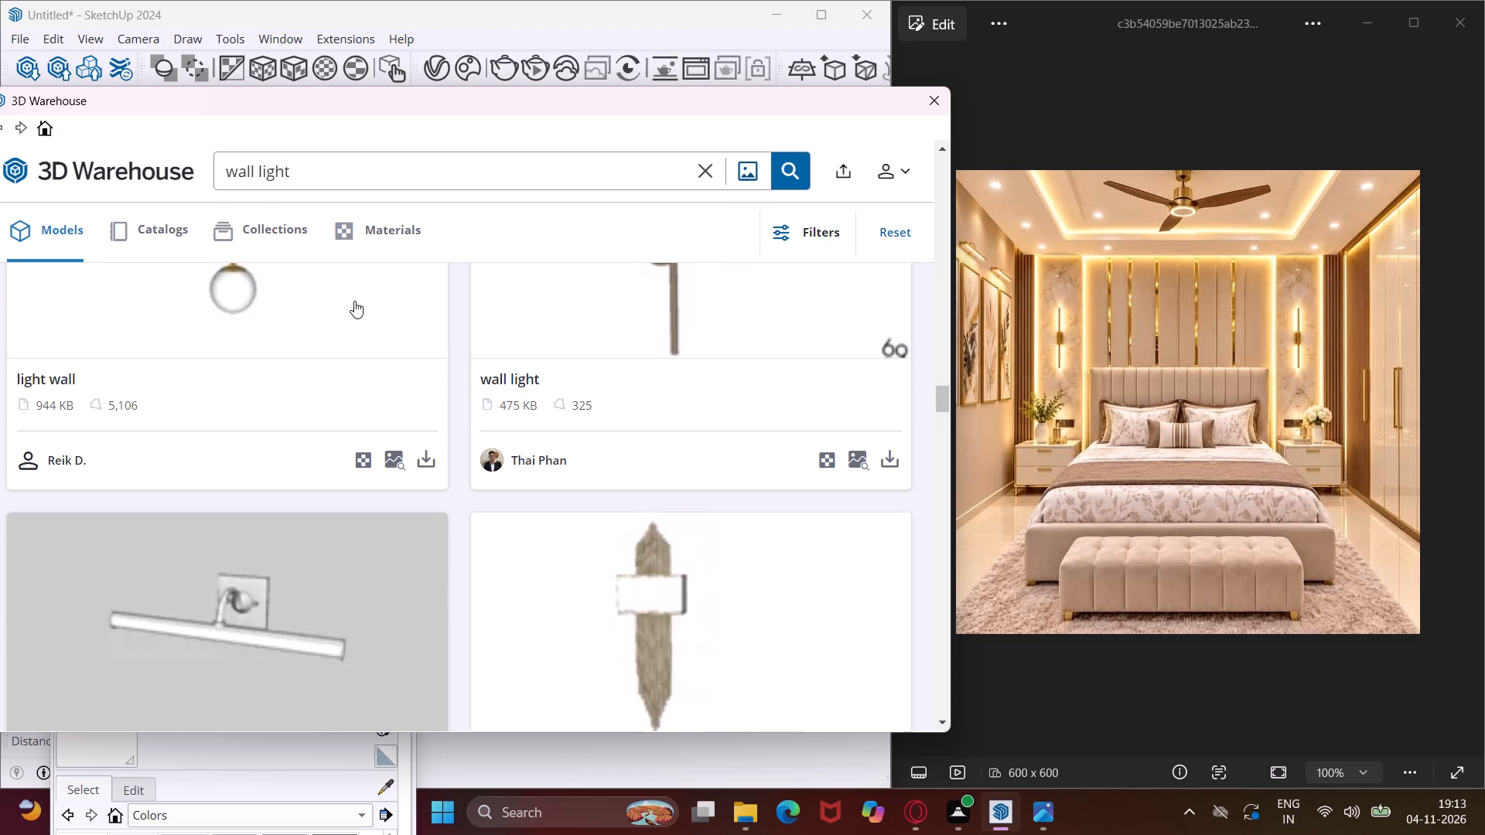
scroll(354, 301, "down", 6)
scroll(354, 301, "up", 4)
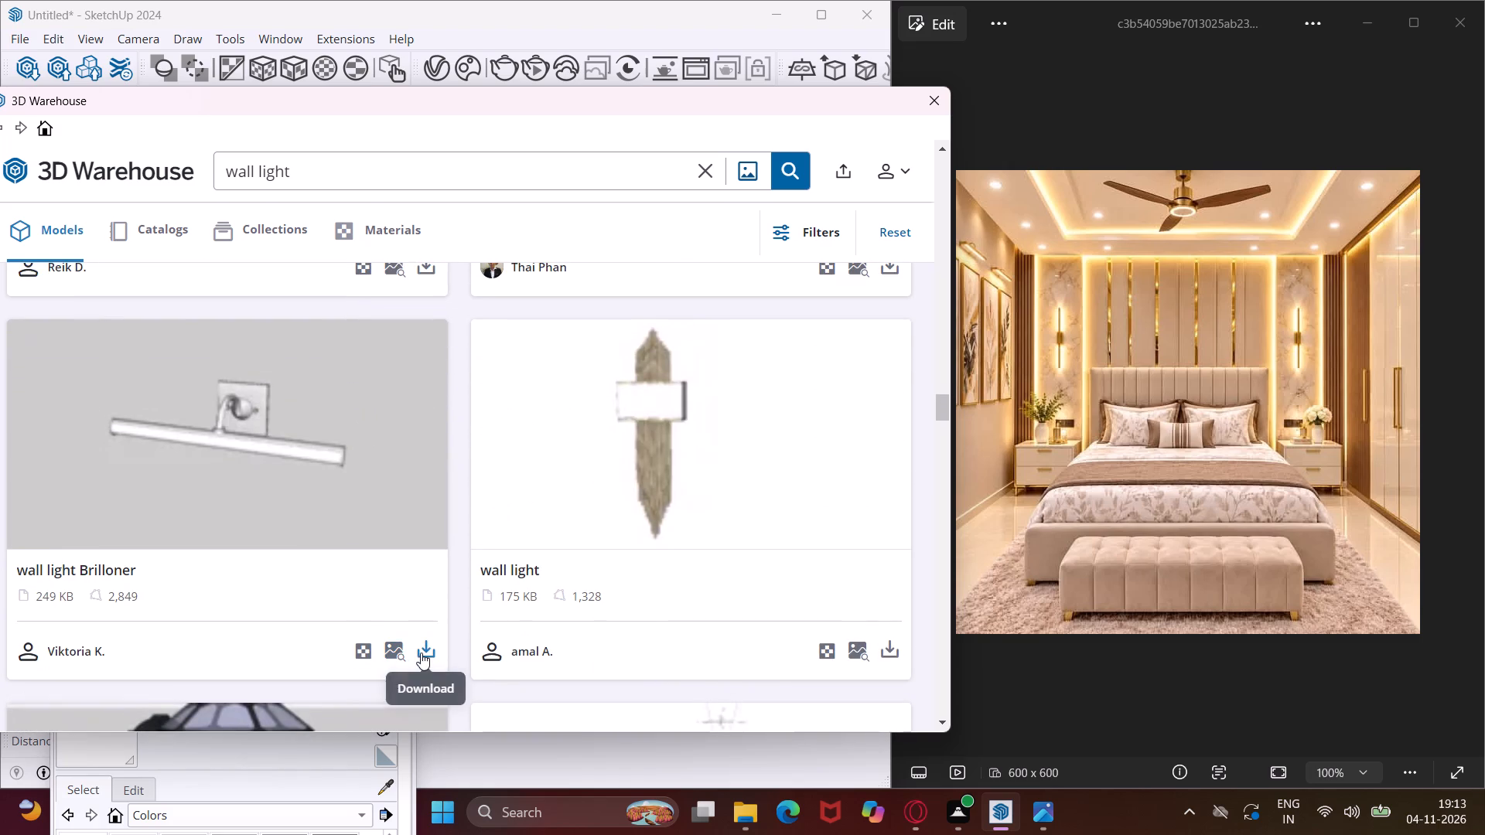
left_click(421, 653)
left_click(402, 428)
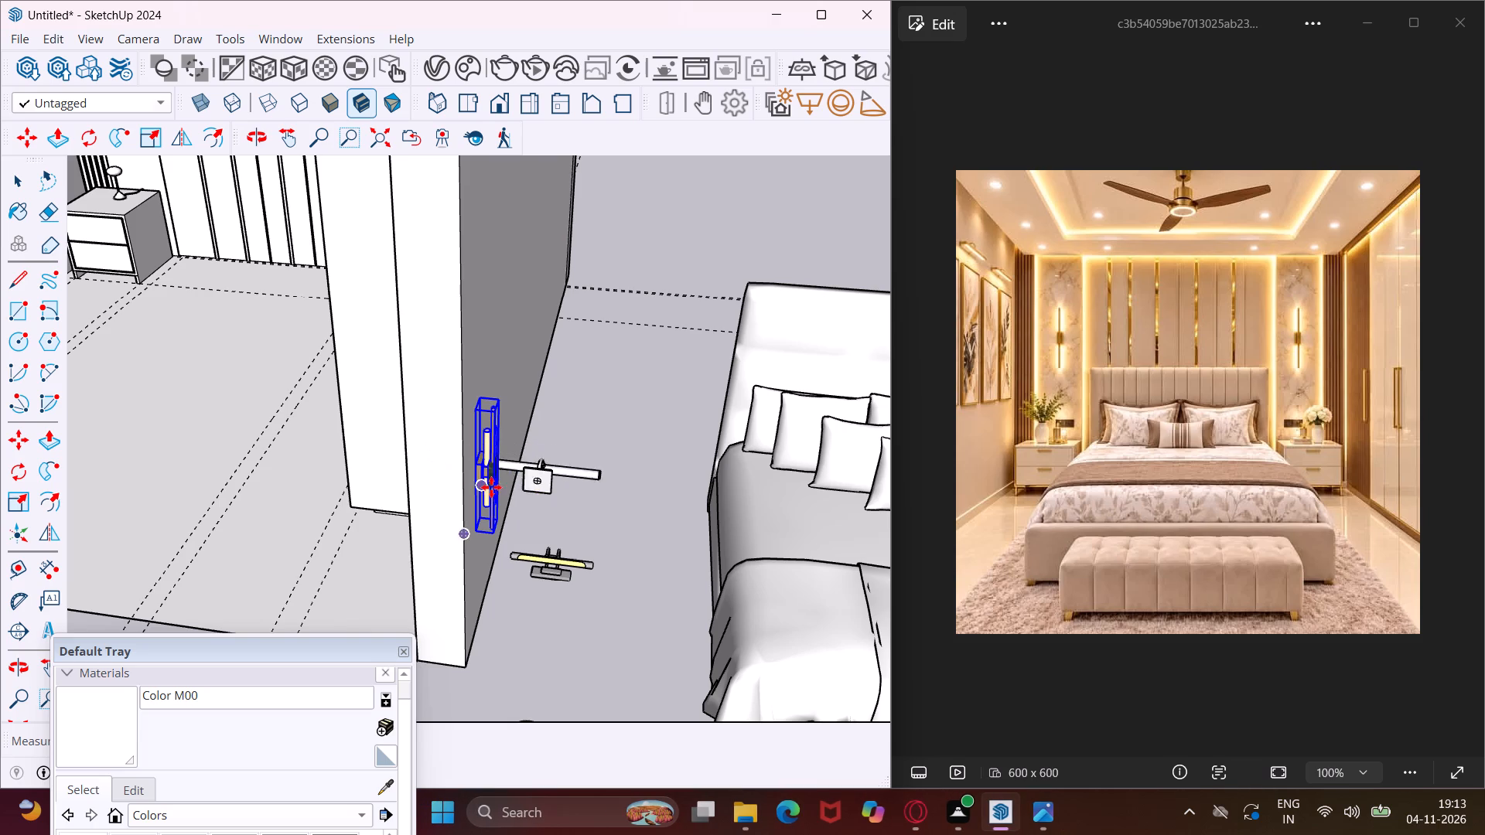
Place the Brilloner bar light on the ground between the vertical gold wall light and the bed, behind the yellow-diffuser bar light.
left_click(563, 503)
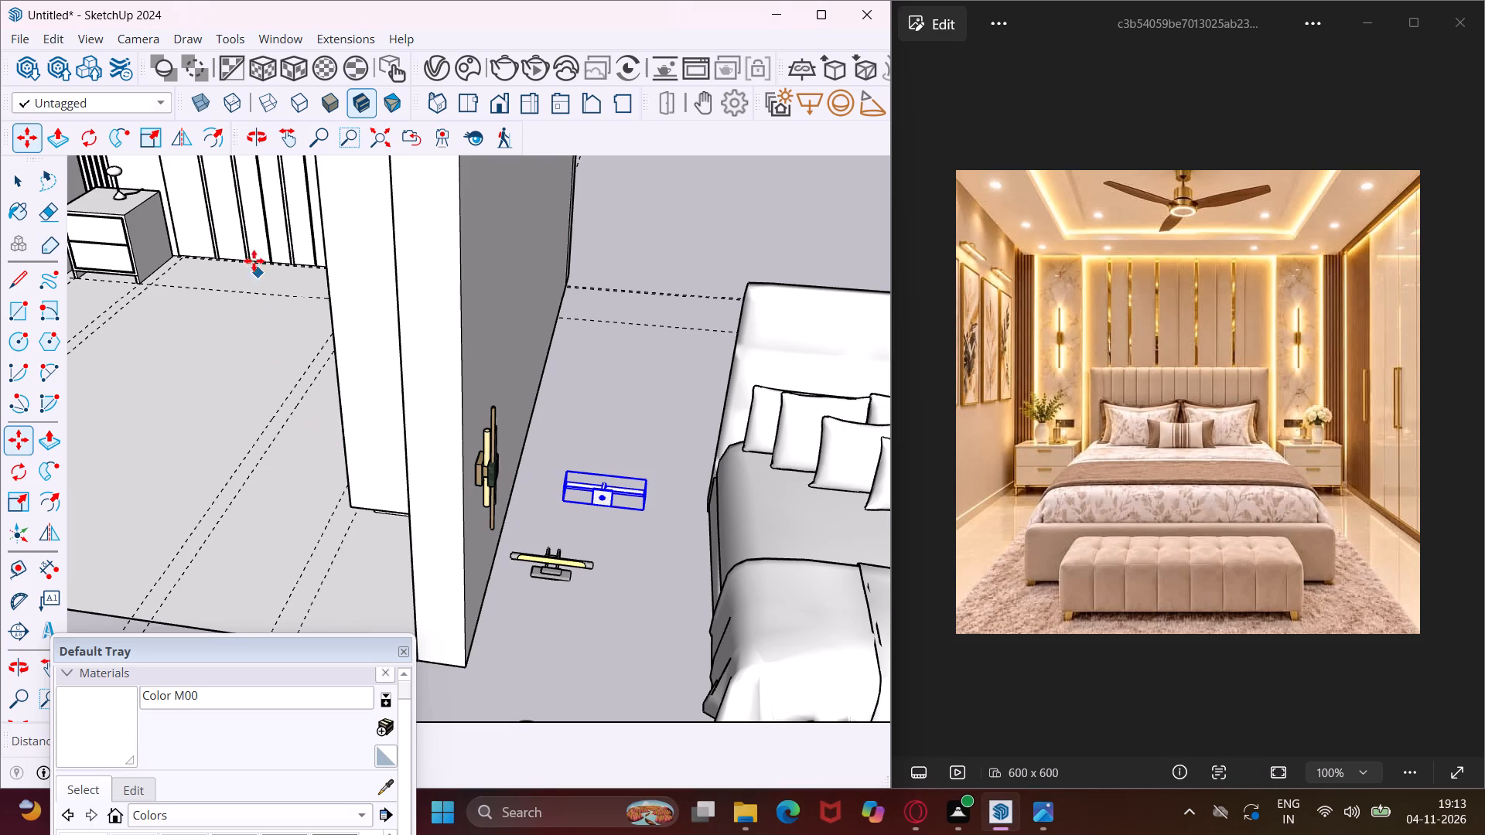
Reopen the 3D Warehouse "wall light" results and examine the first batch for further fixtures resembling the reference image's lights.
left_click(275, 39)
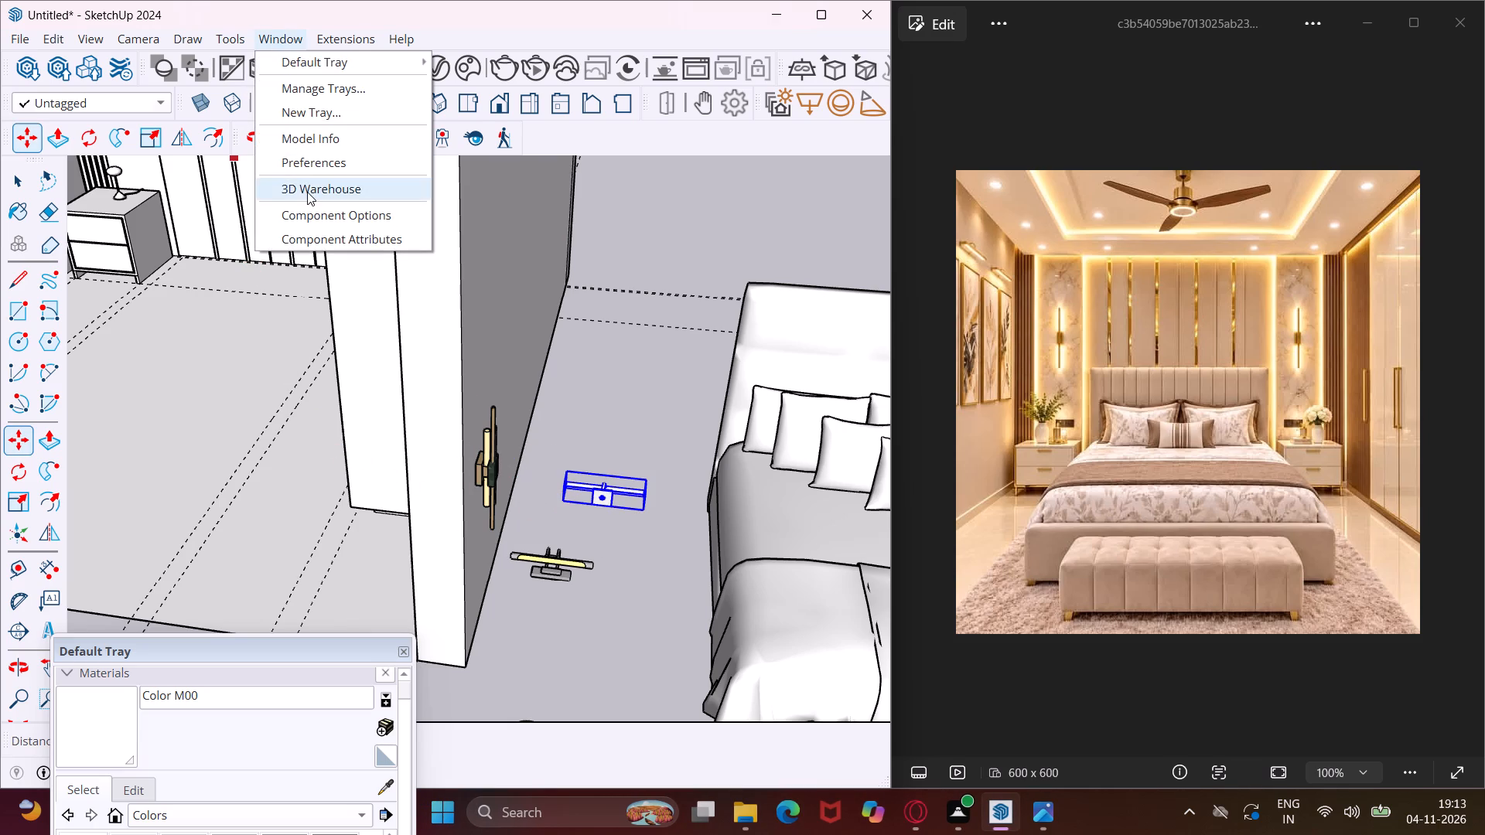
left_click(307, 192)
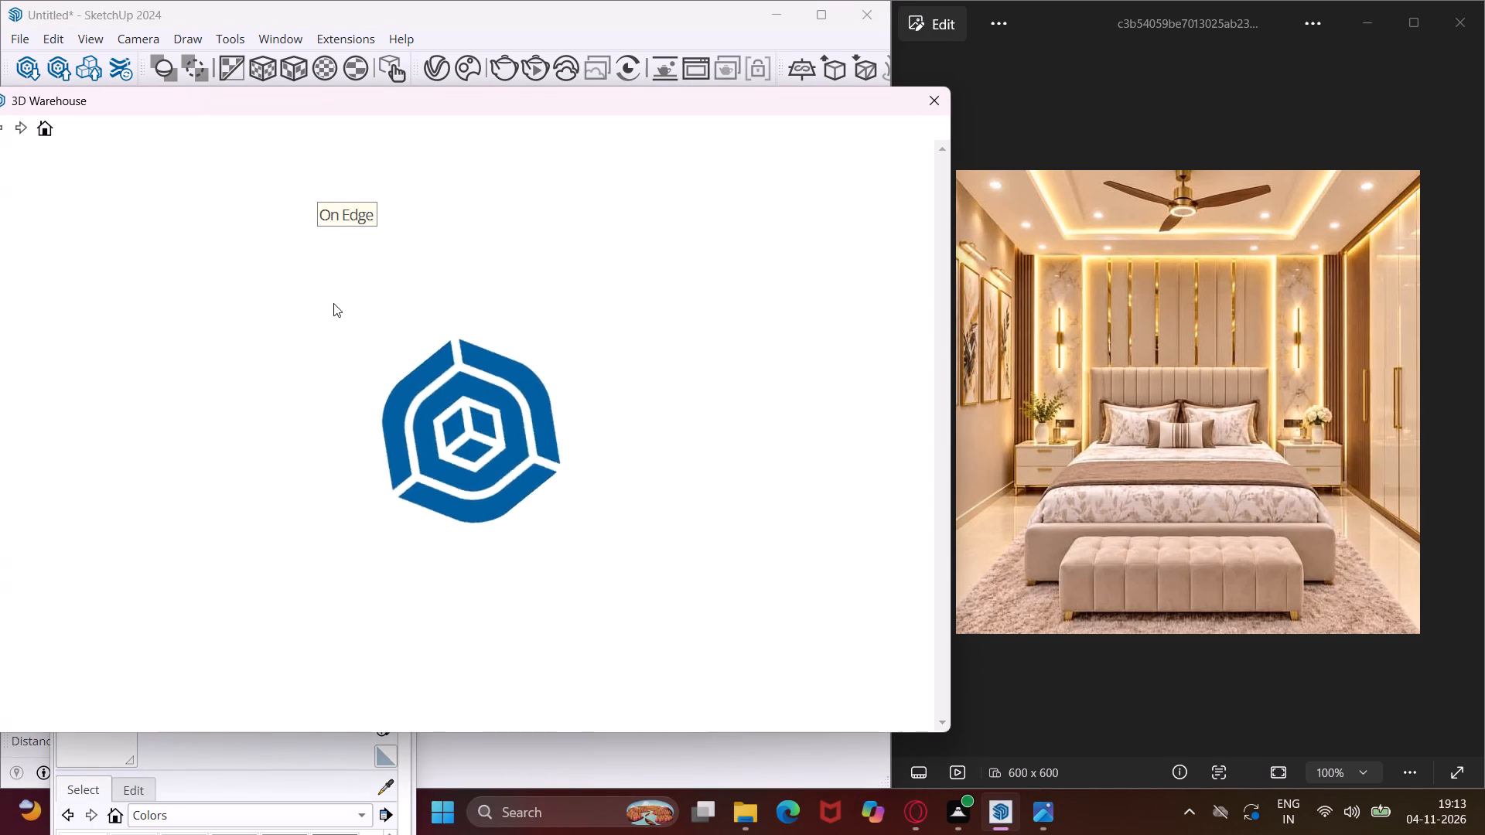
scroll(319, 372, "down", 5)
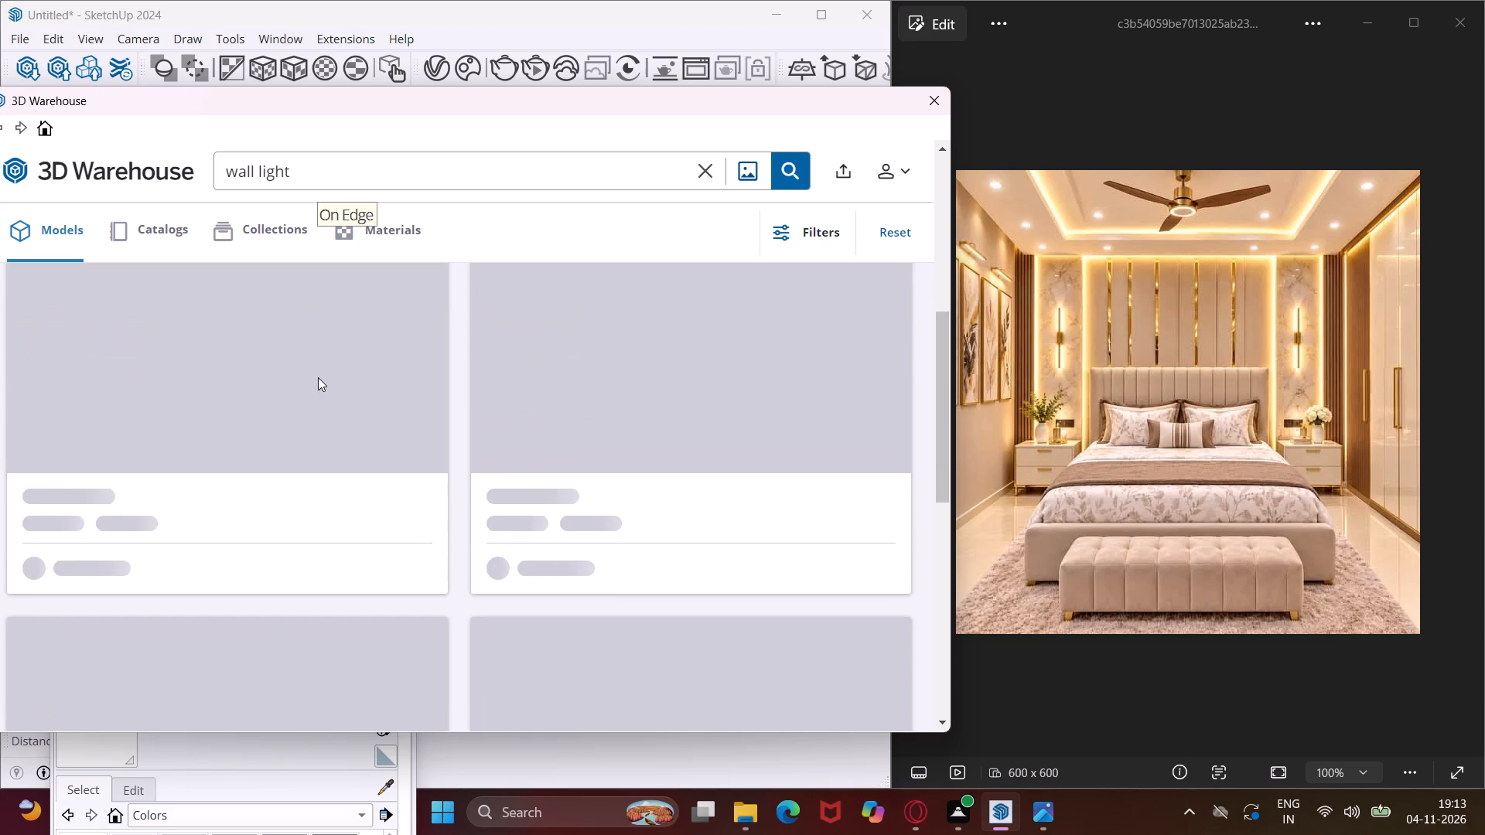
scroll(318, 377, "down", 7)
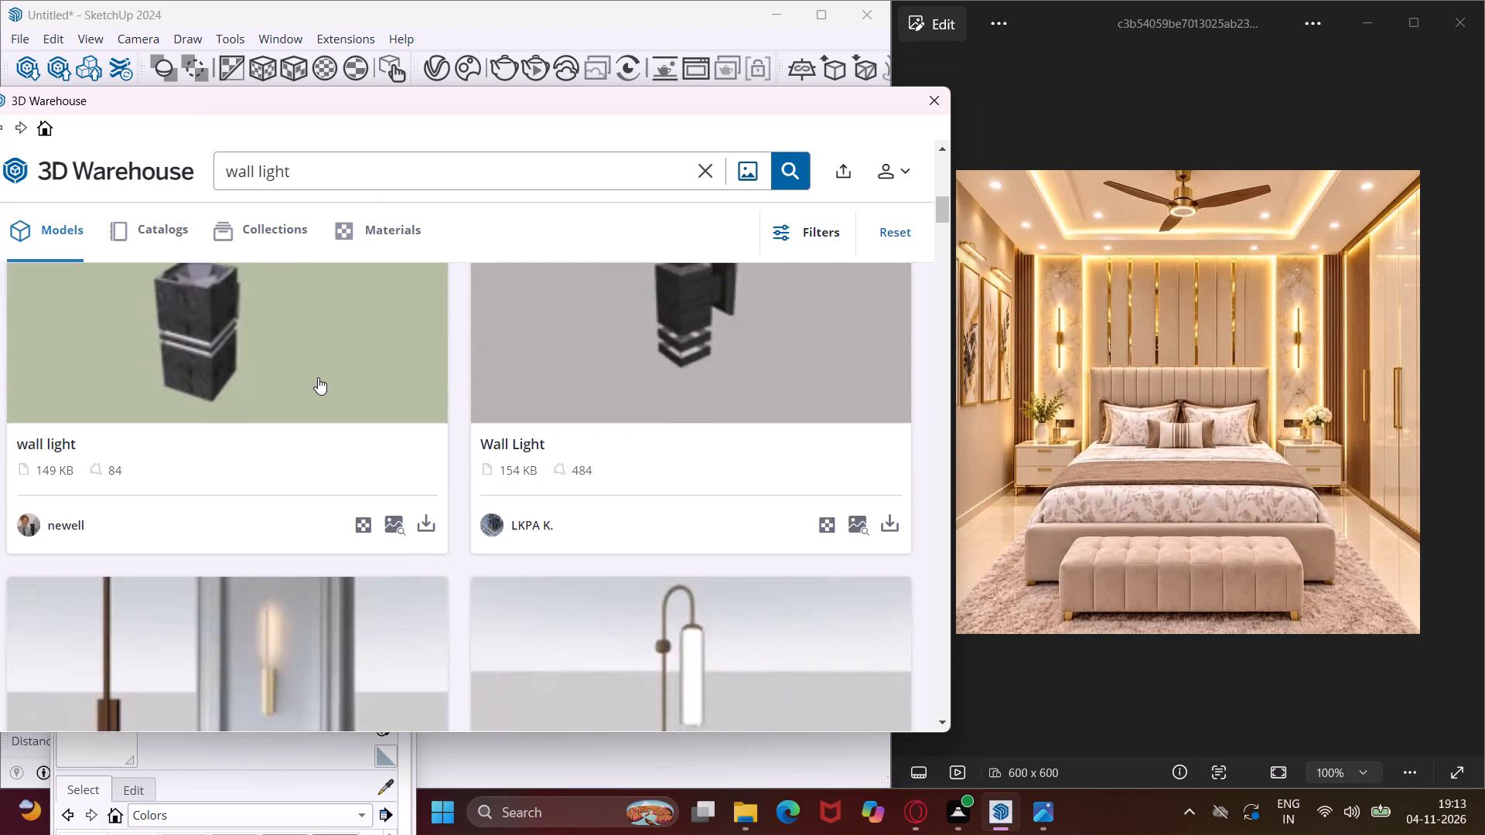
scroll(318, 377, "down", 18)
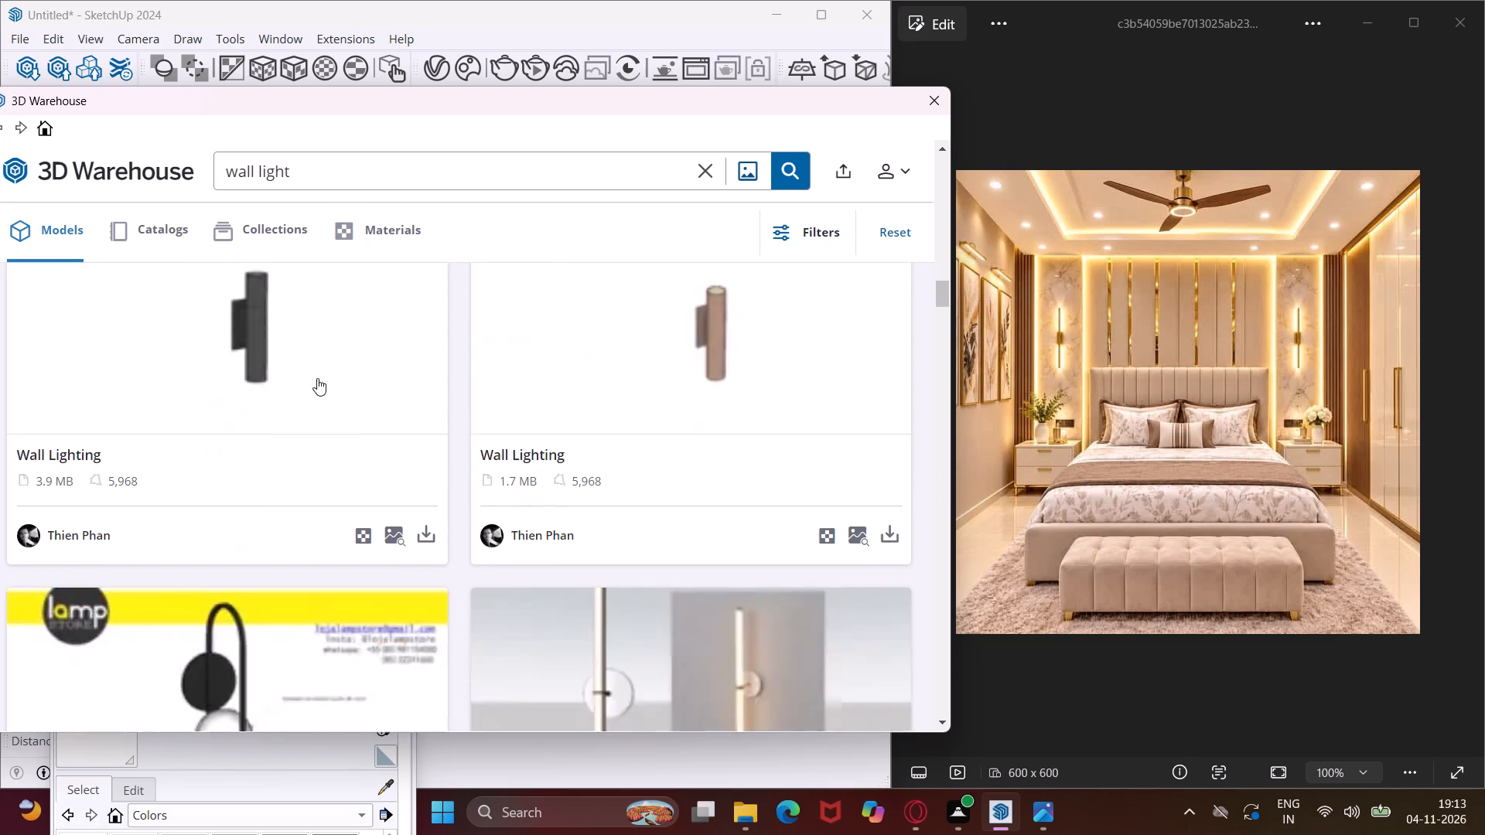
scroll(317, 378, "down", 5)
scroll(317, 378, "up", 3)
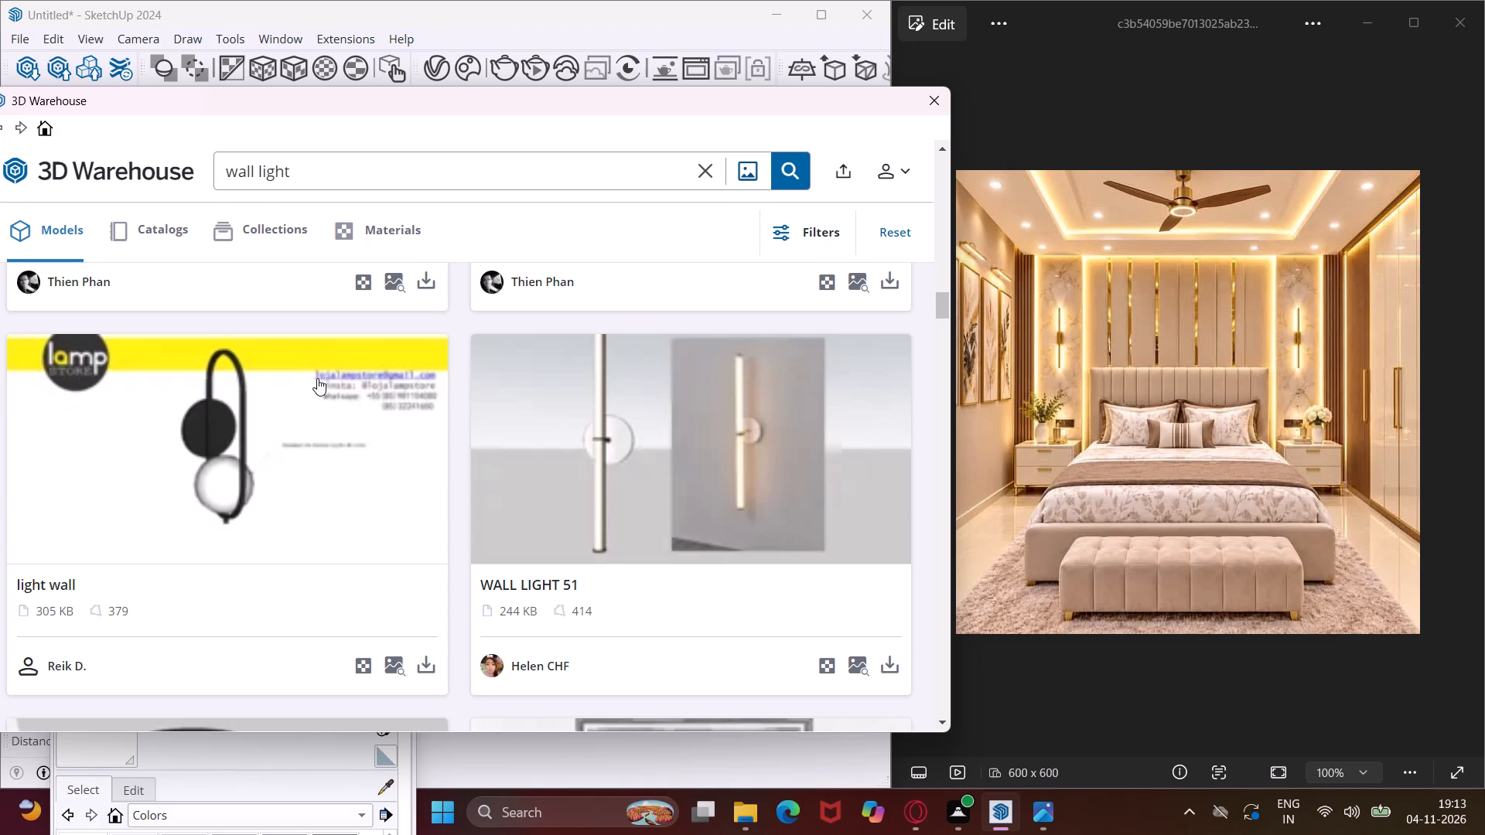
scroll(317, 378, "down", 8)
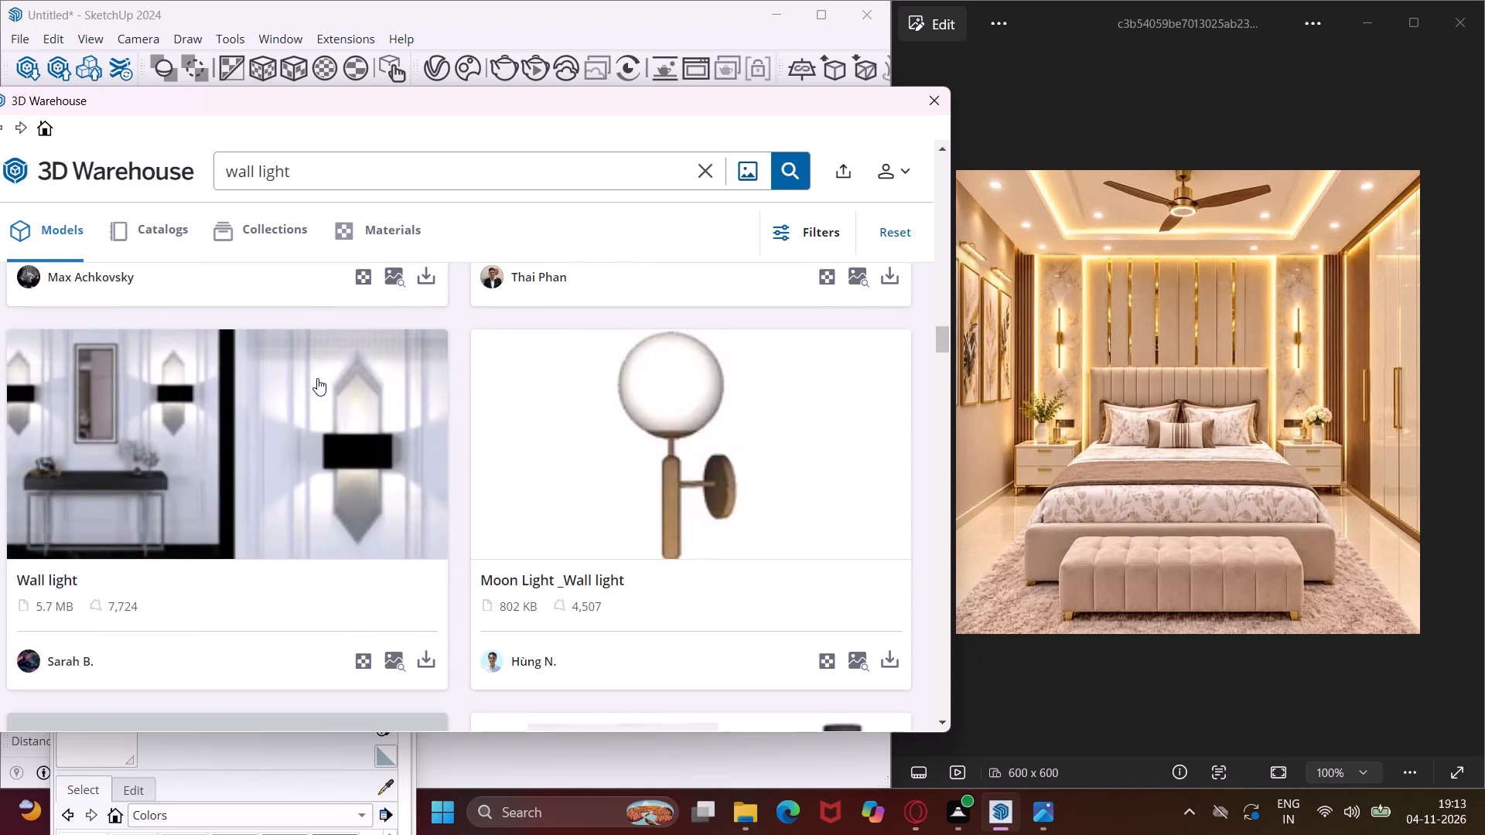
scroll(317, 378, "down", 17)
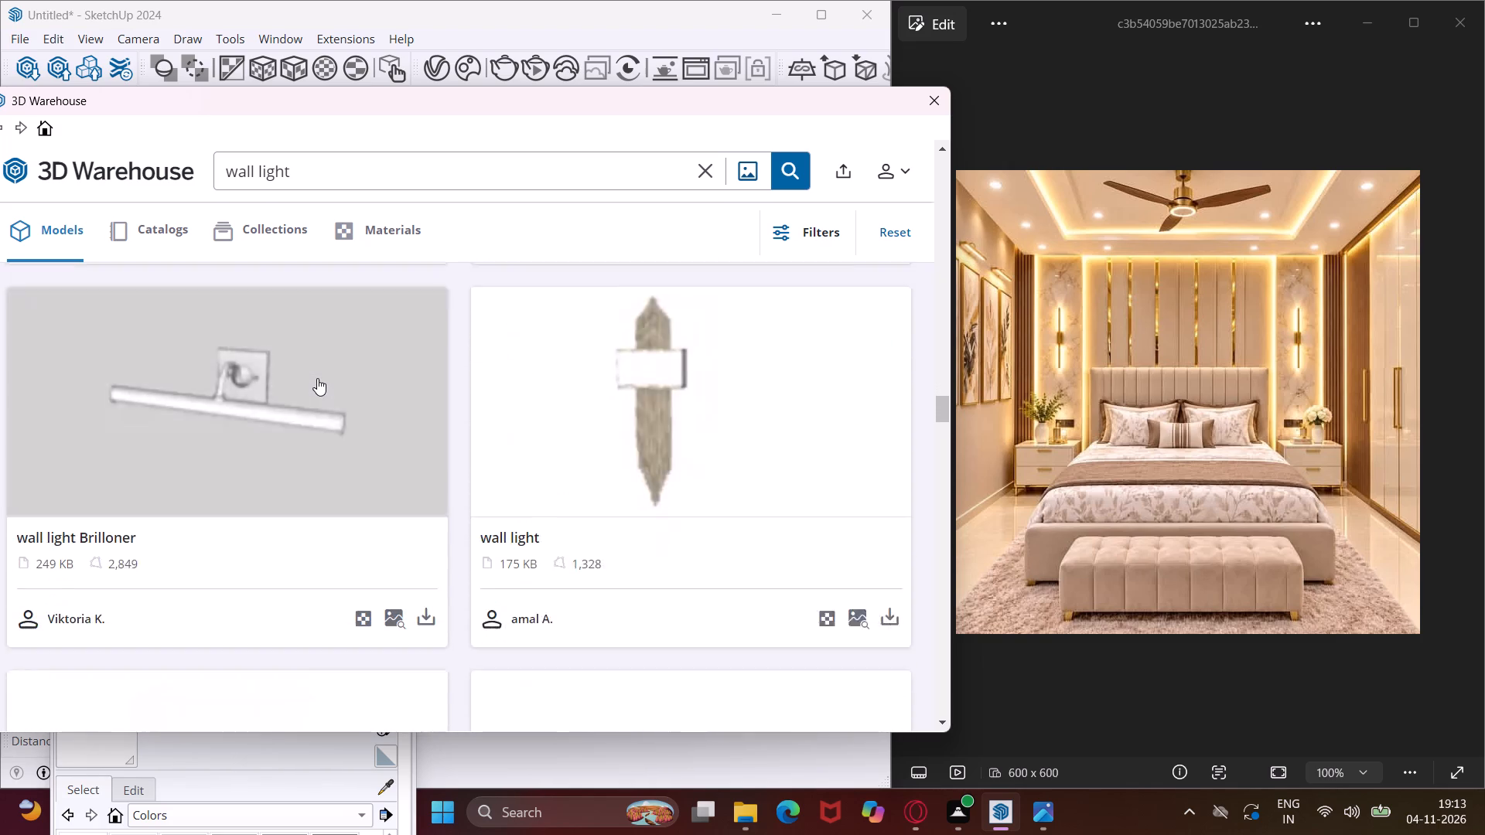
scroll(317, 378, "down", 7)
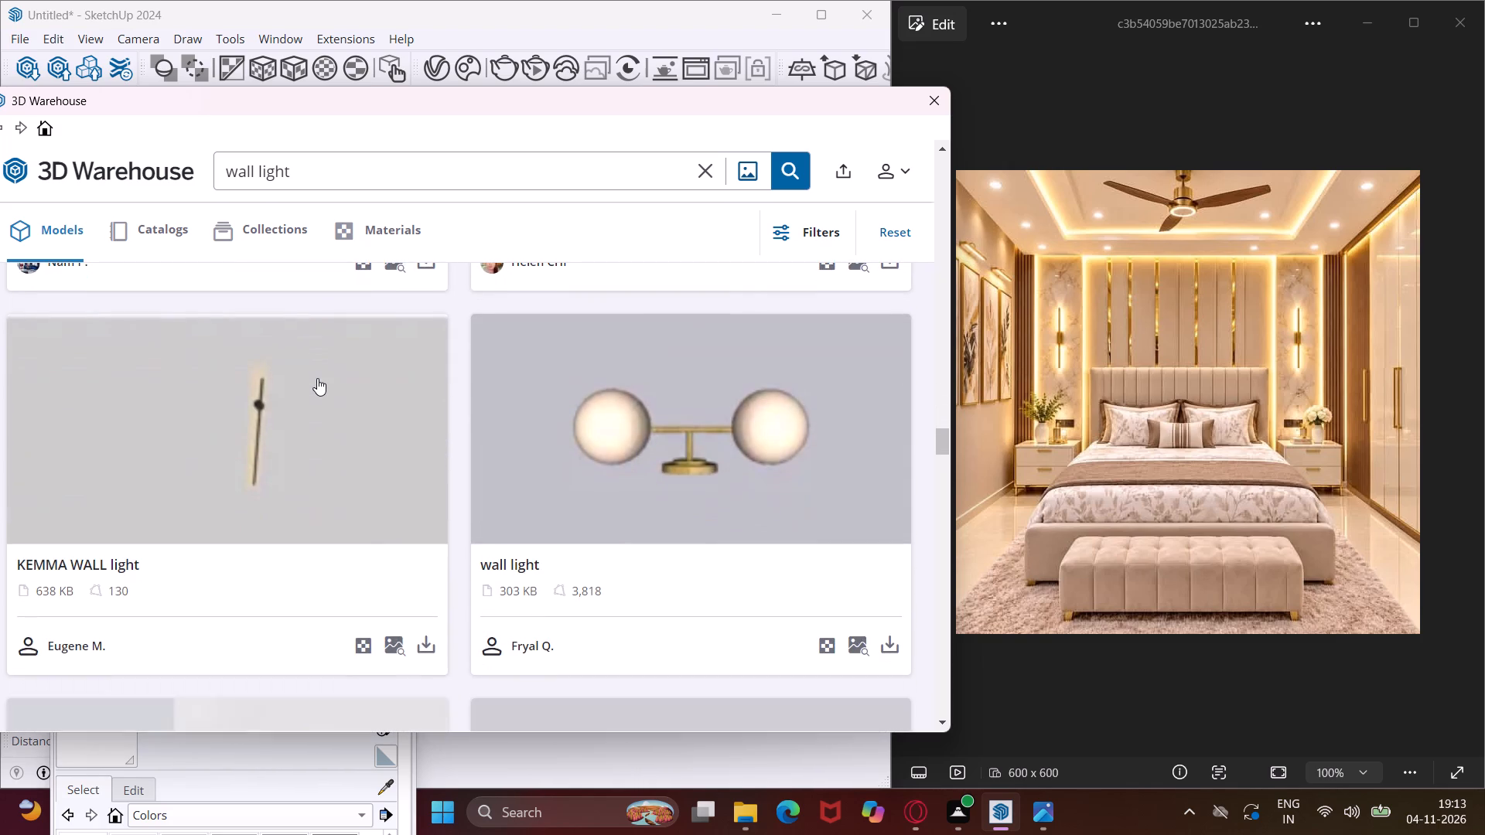
scroll(317, 378, "down", 6)
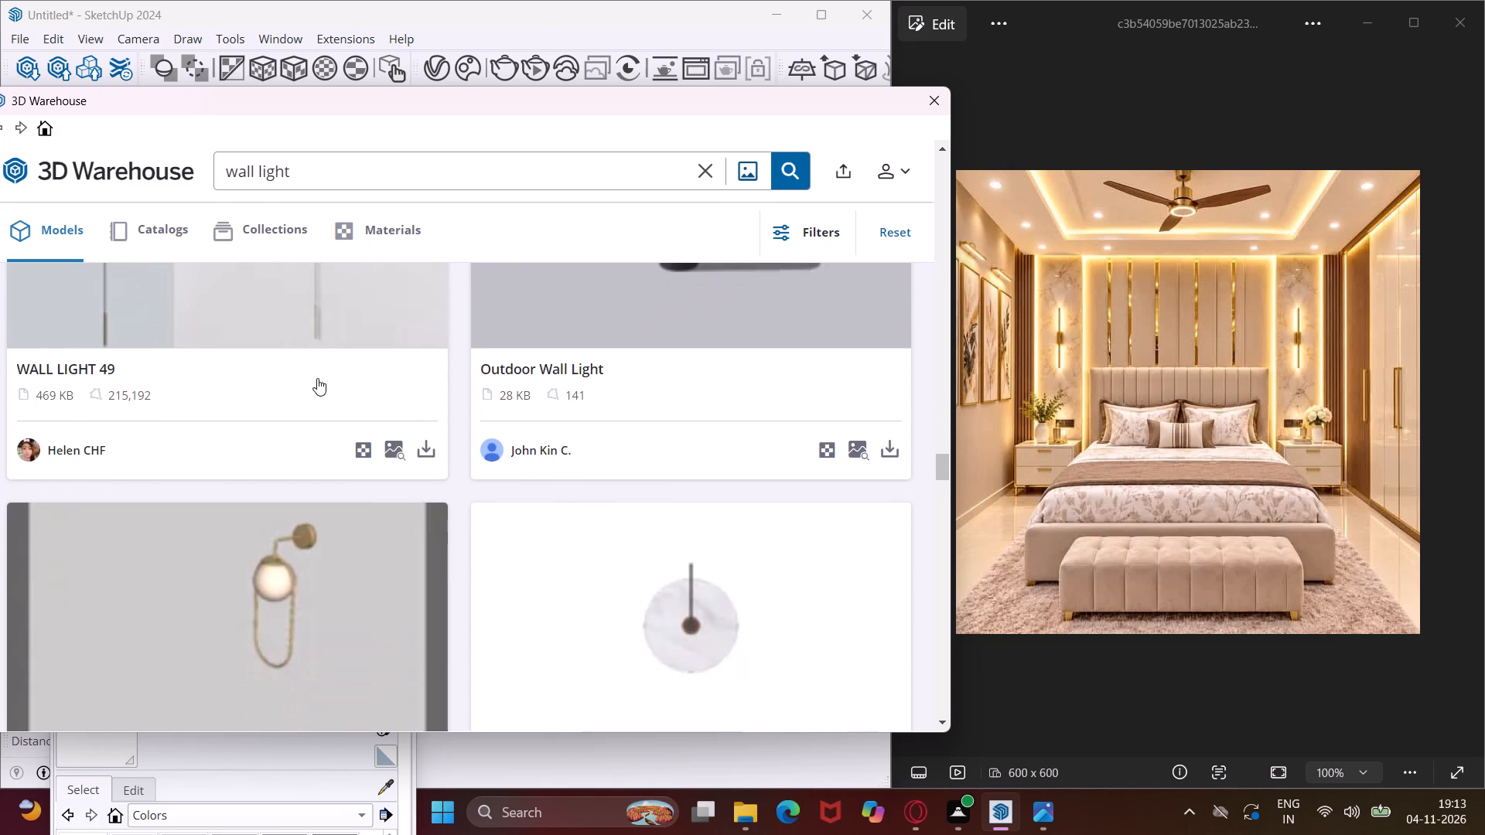
scroll(317, 378, "down", 9)
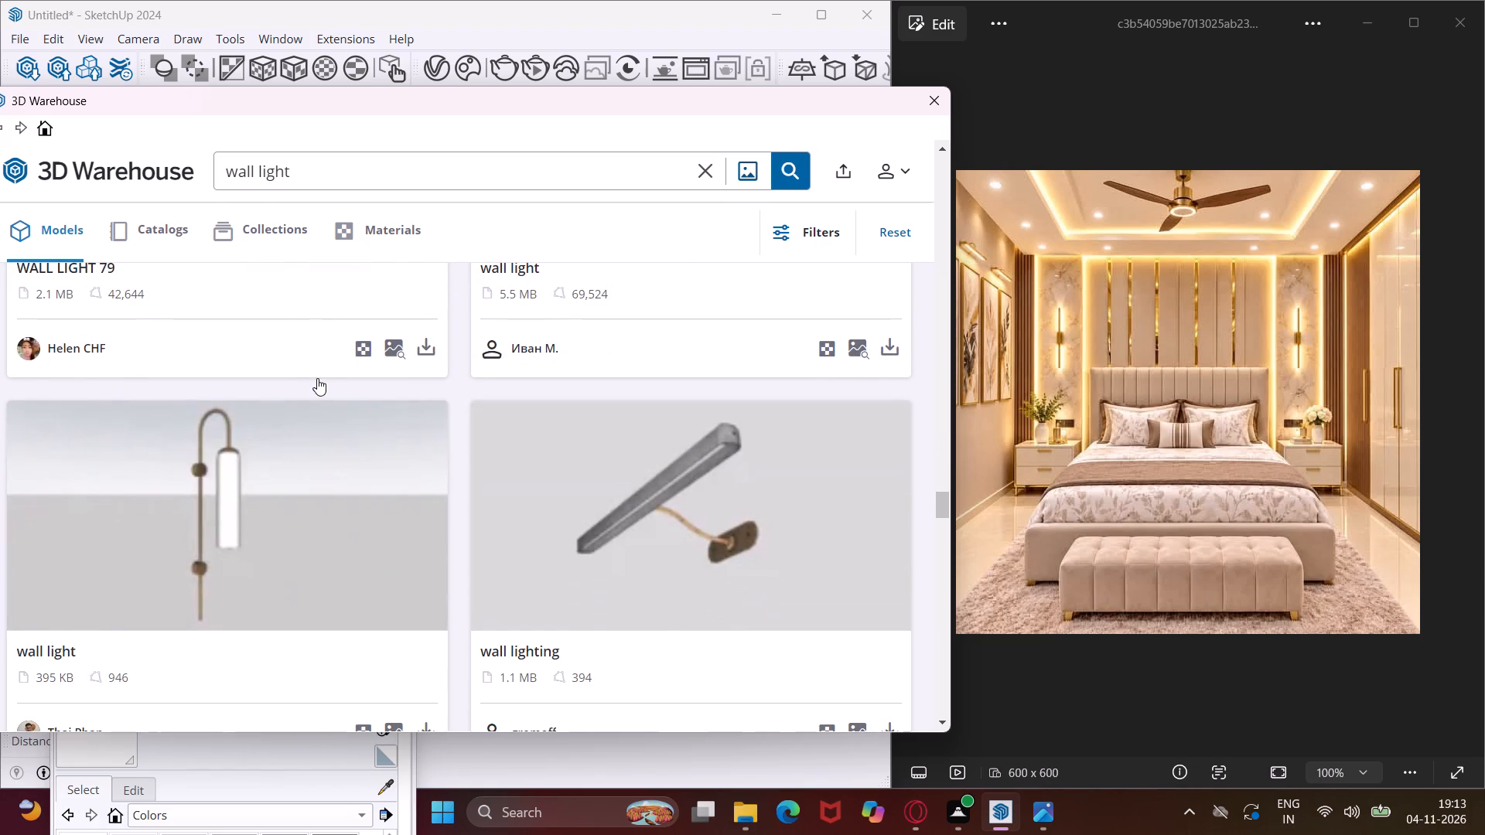
scroll(317, 378, "down", 7)
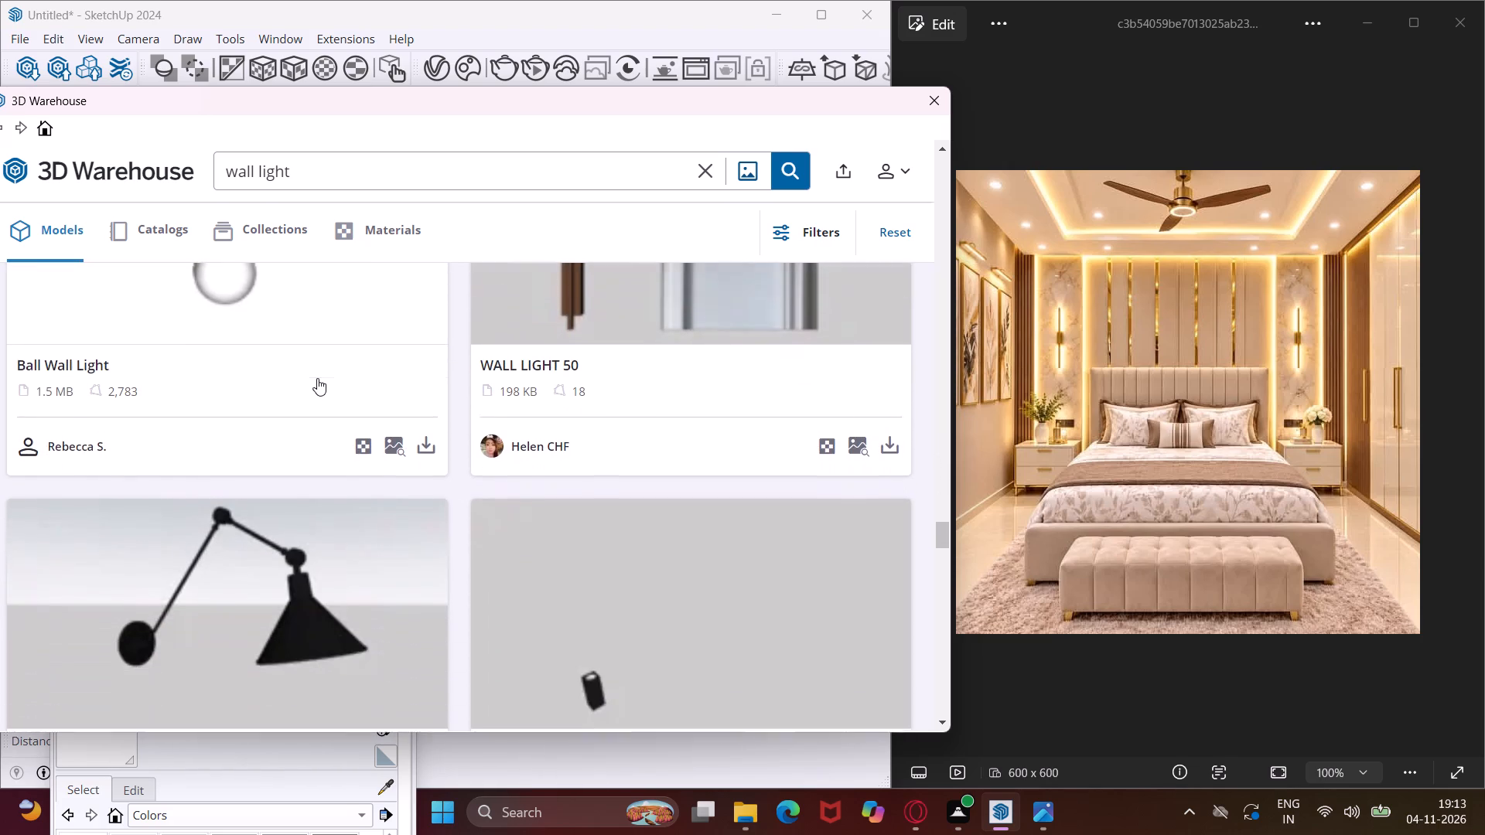
scroll(317, 378, "down", 10)
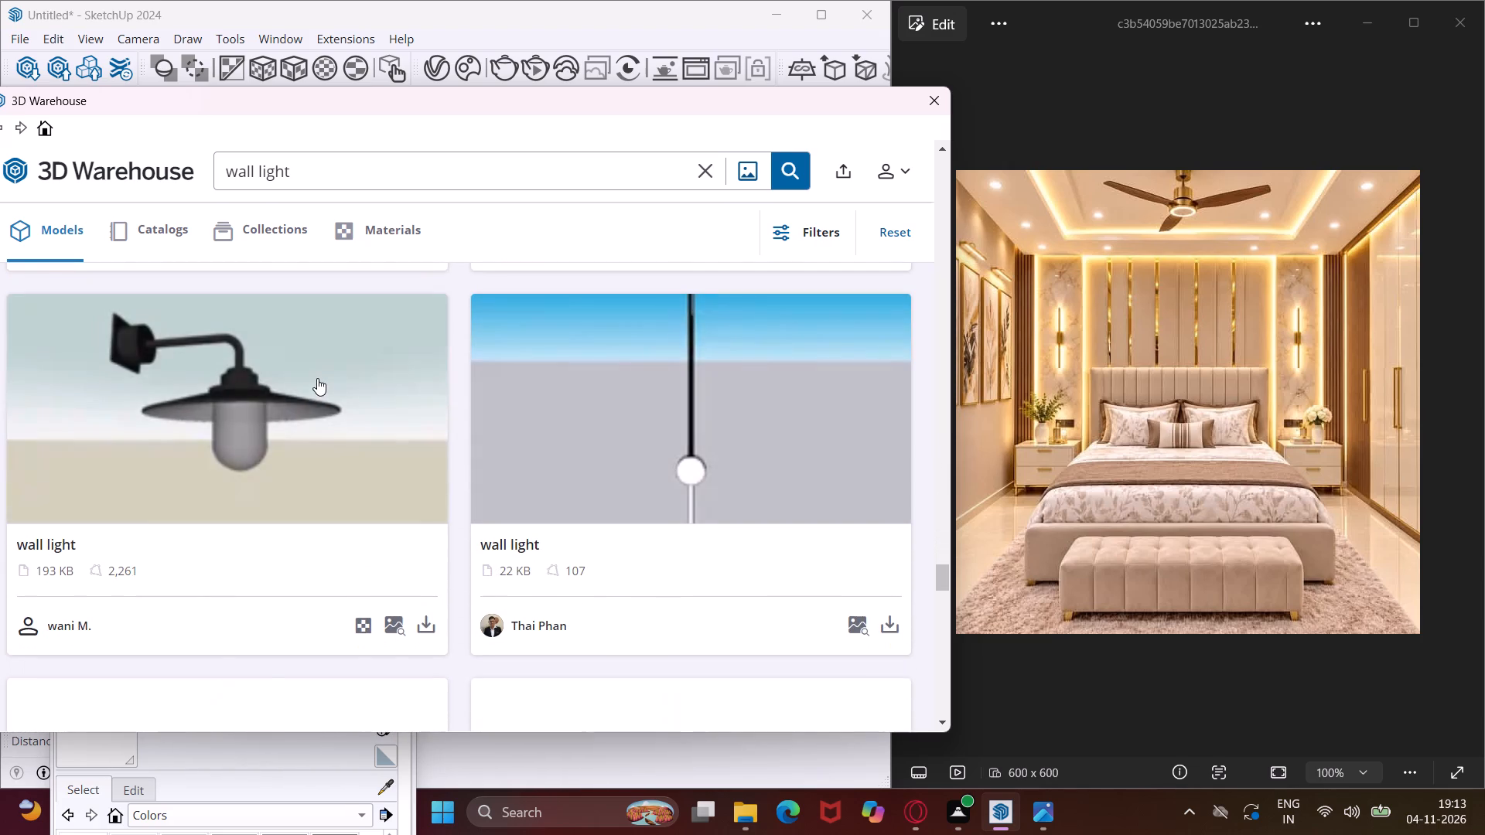
scroll(317, 378, "down", 9)
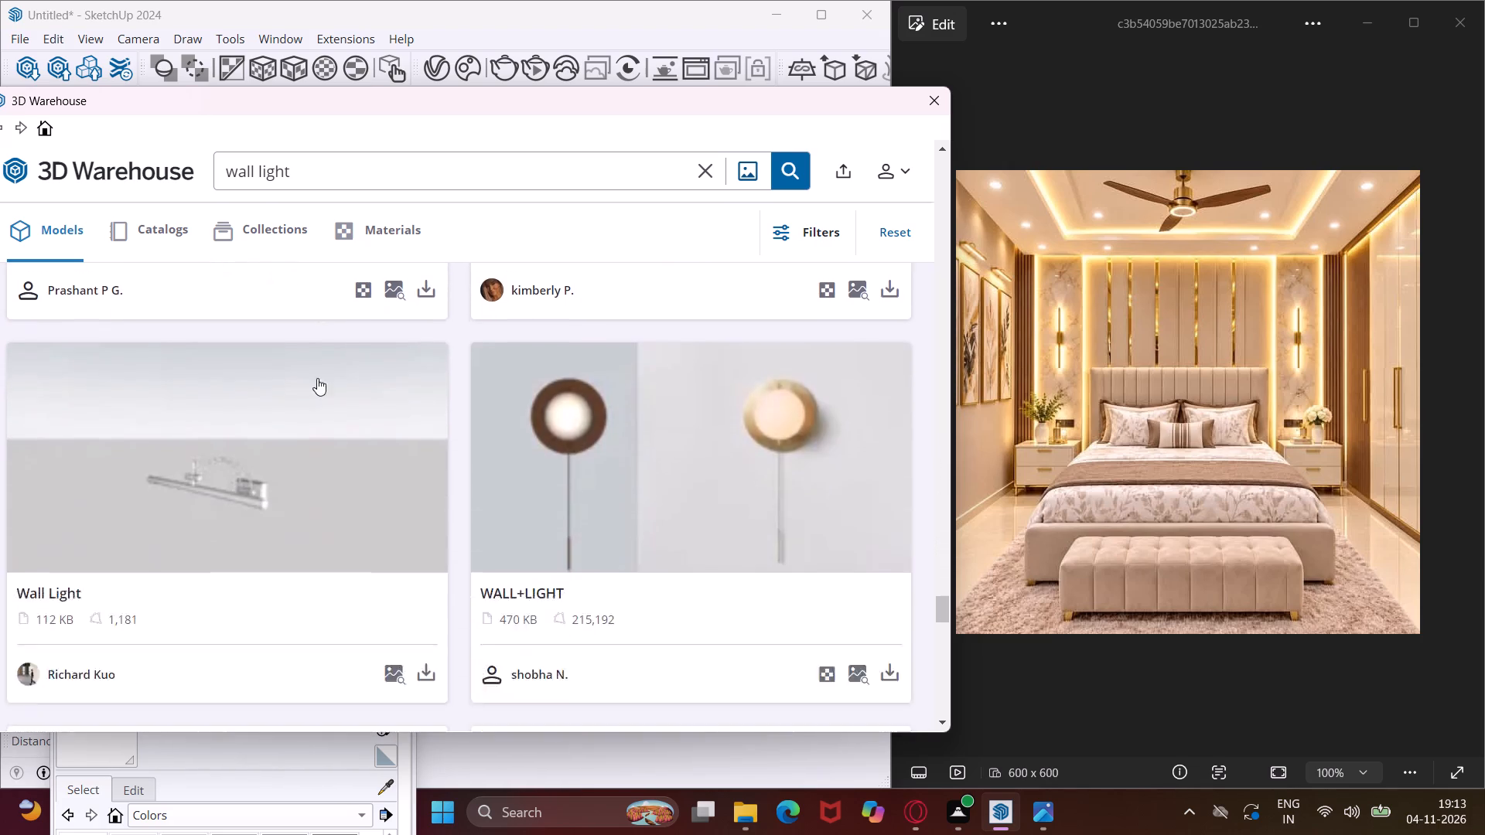
scroll(317, 378, "down", 5)
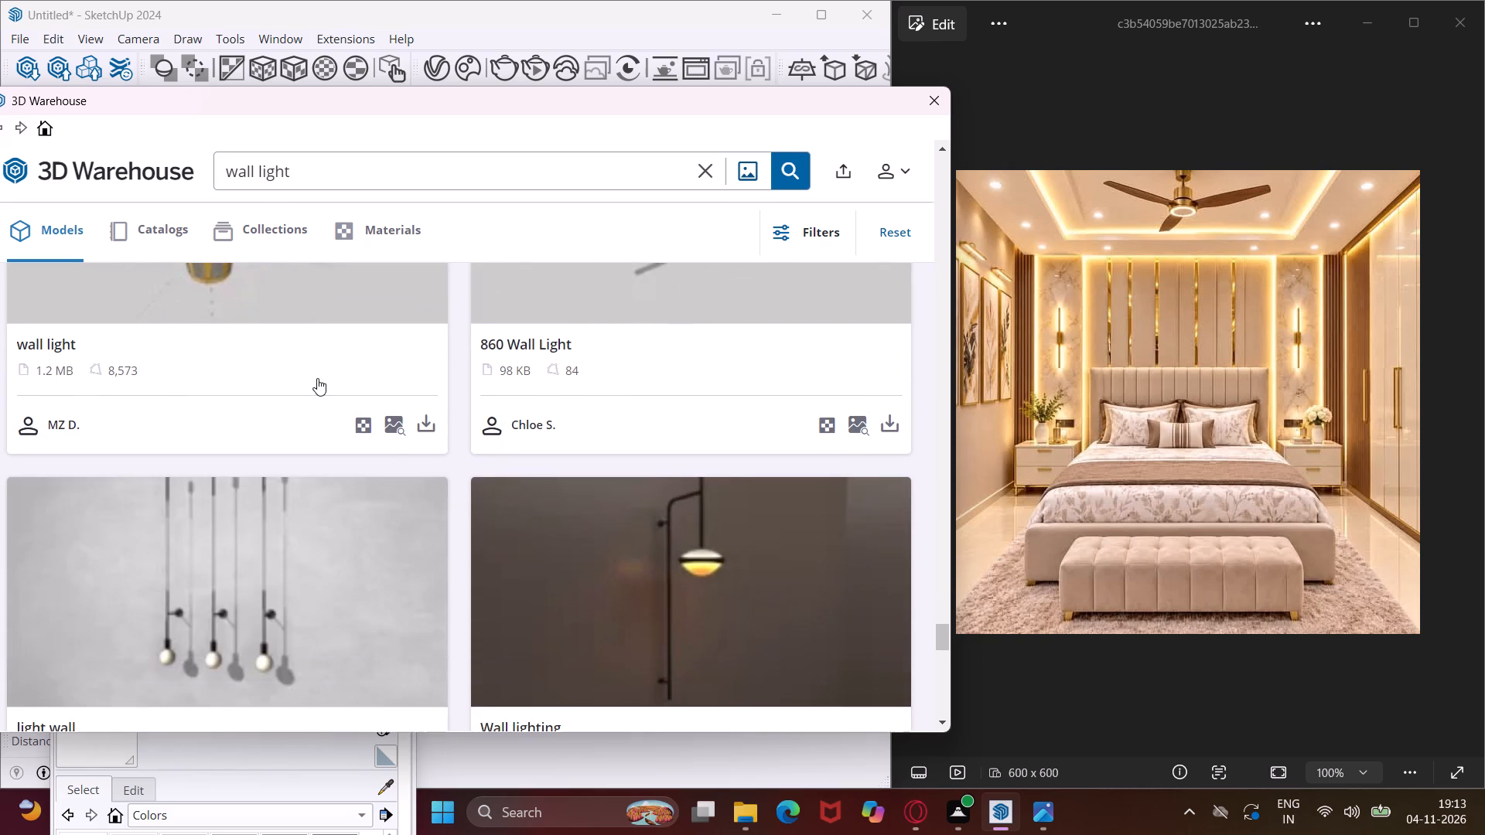
scroll(317, 378, "down", 11)
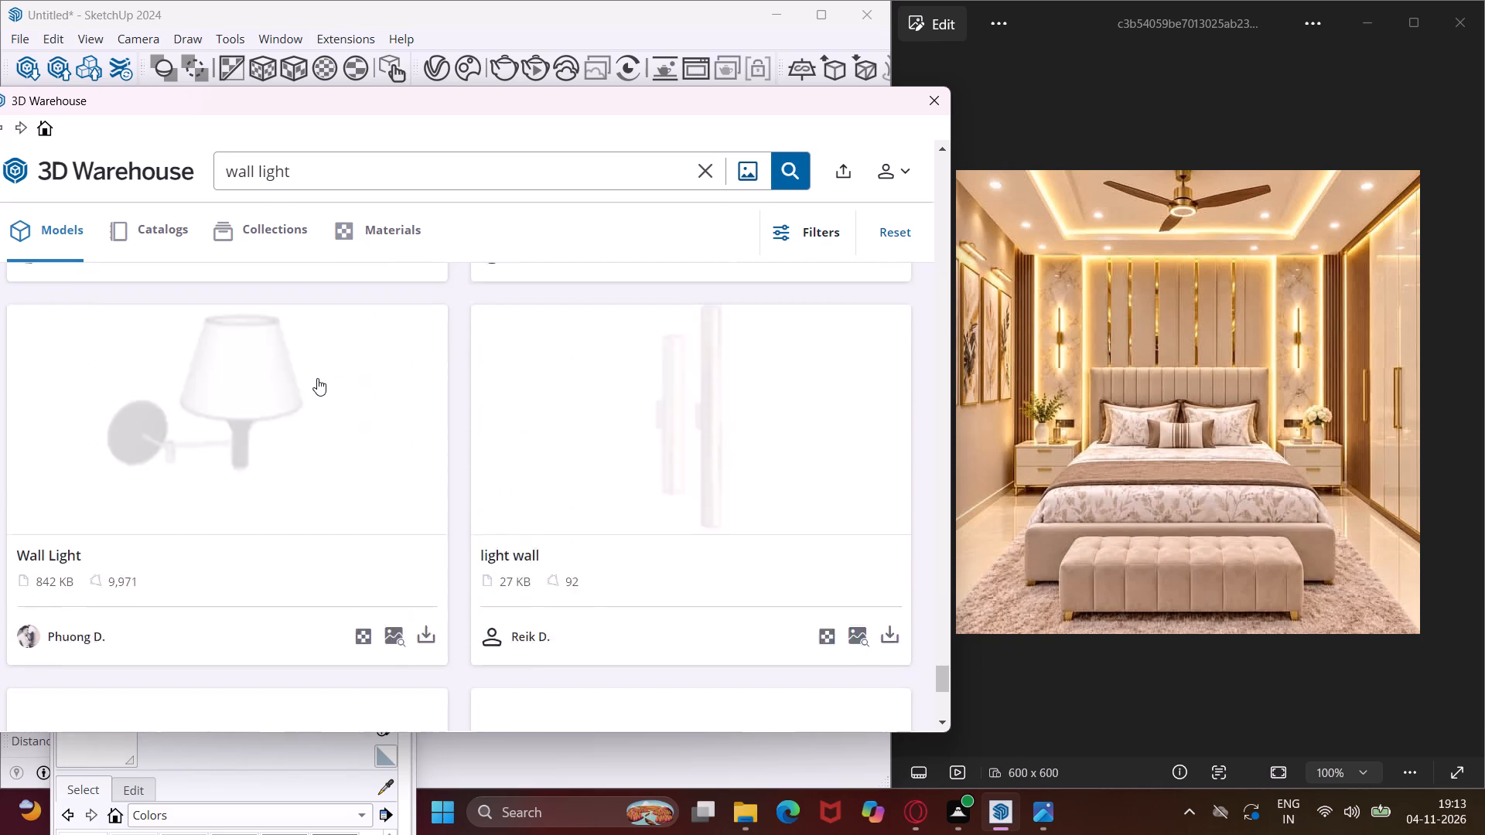
scroll(317, 378, "down", 1)
scroll(317, 378, "up", 2)
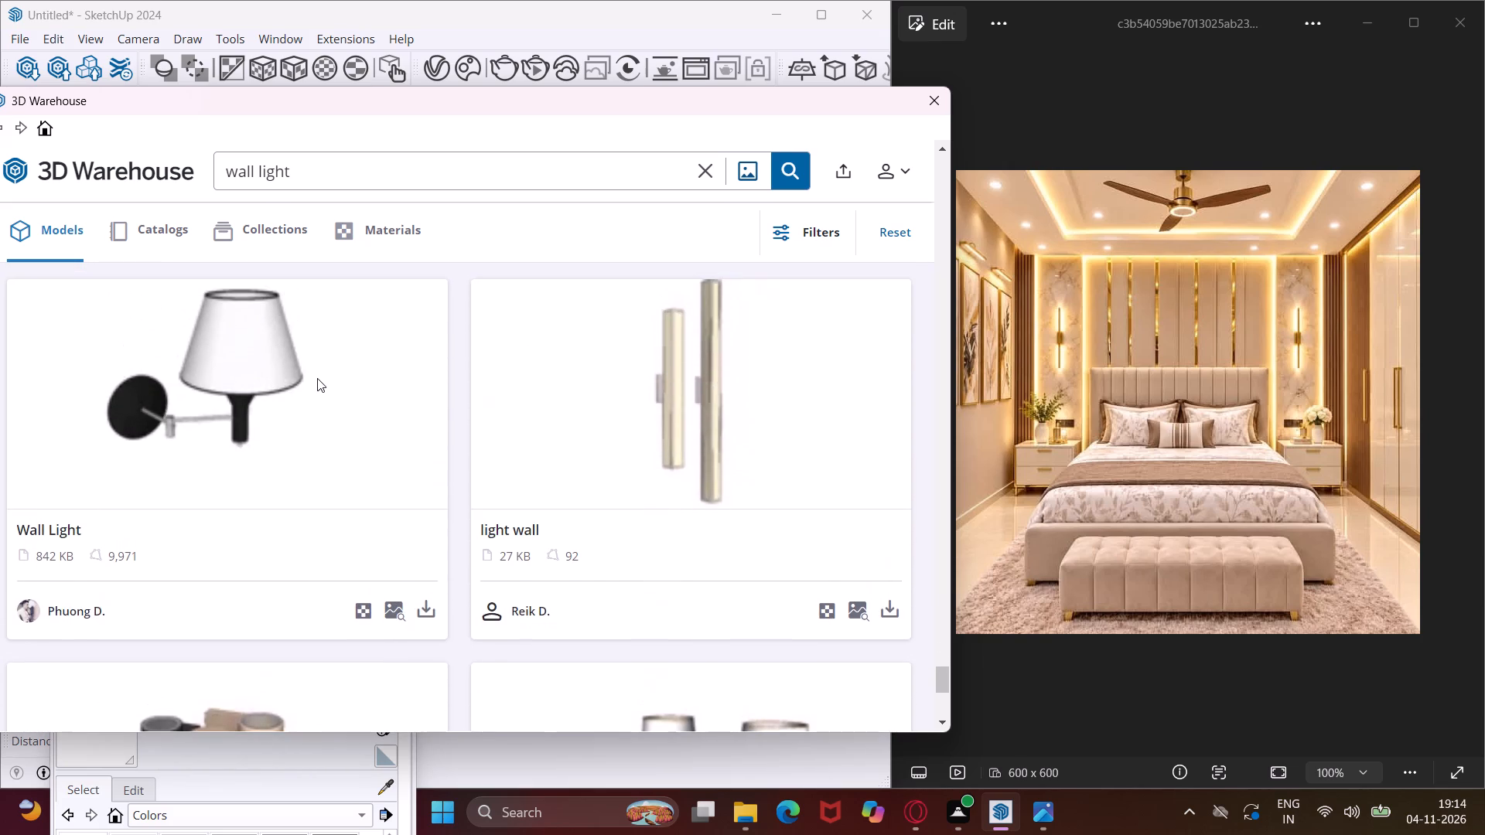
scroll(317, 378, "down", 6)
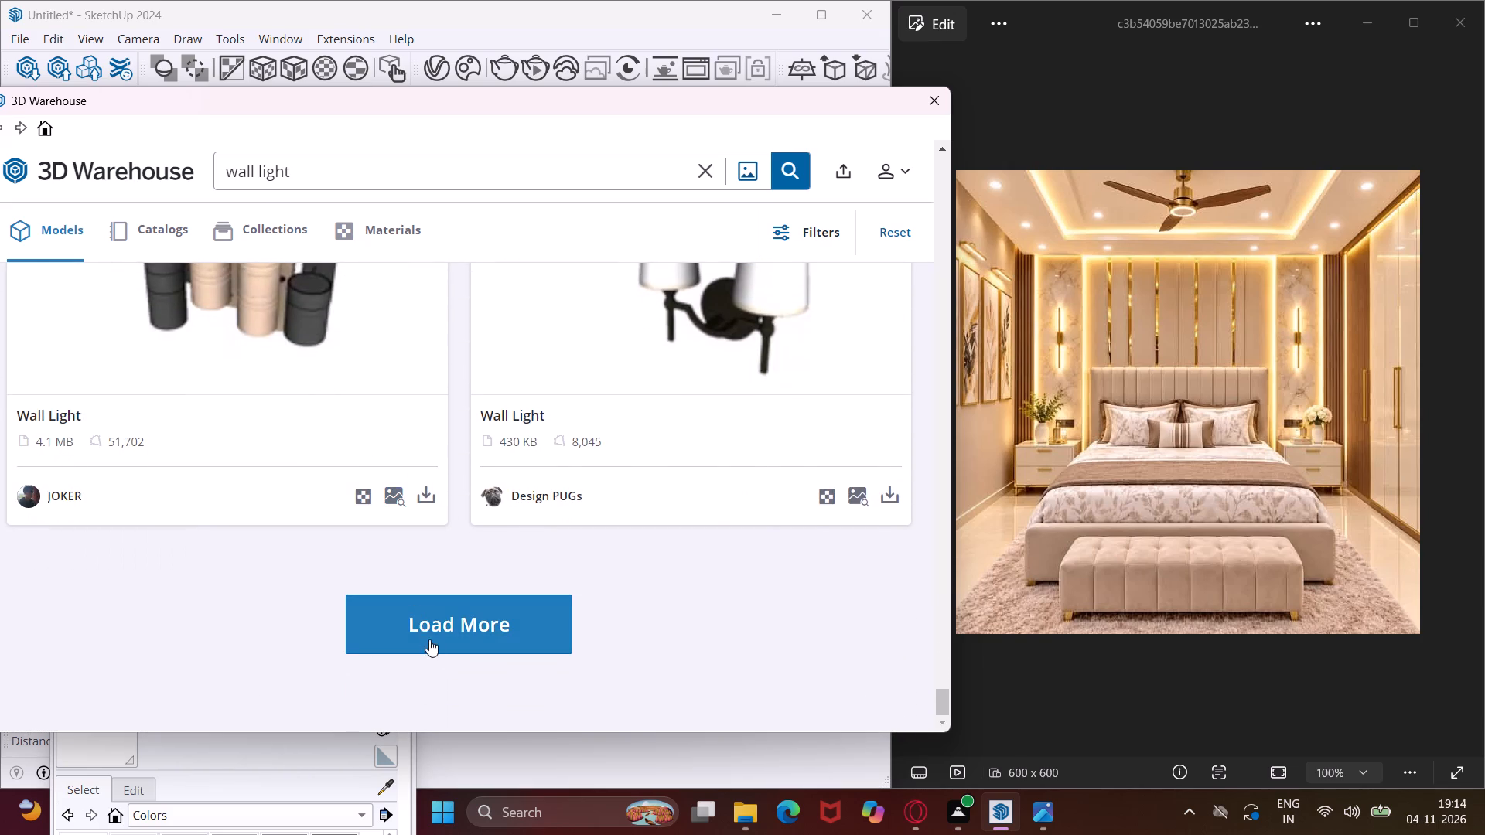
Load the second batch of "wall light" results and examine it for fixtures resembling the reference image's picture and bedside lights.
left_click(429, 639)
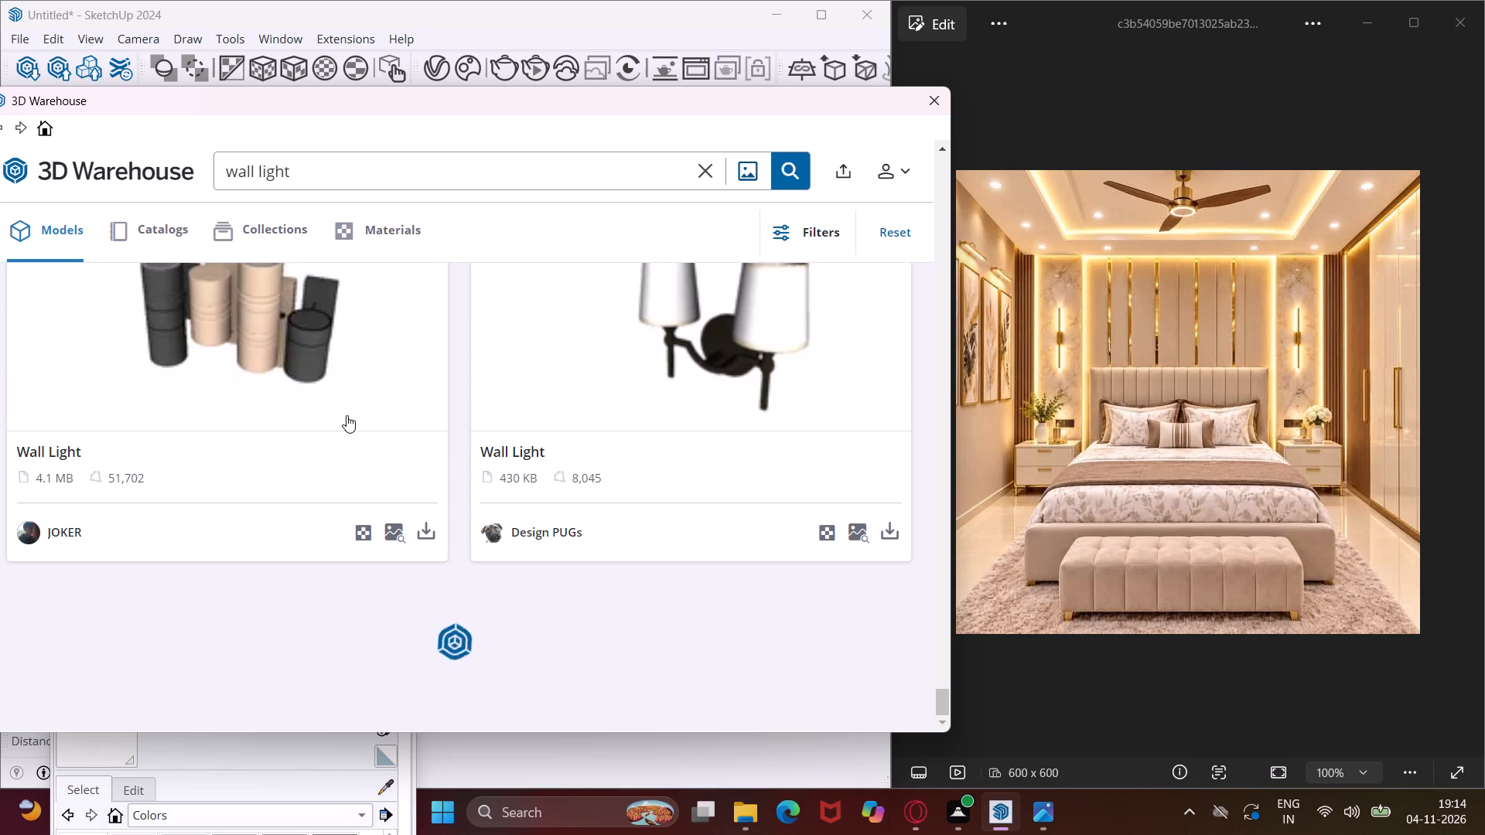
scroll(340, 418, "down", 3)
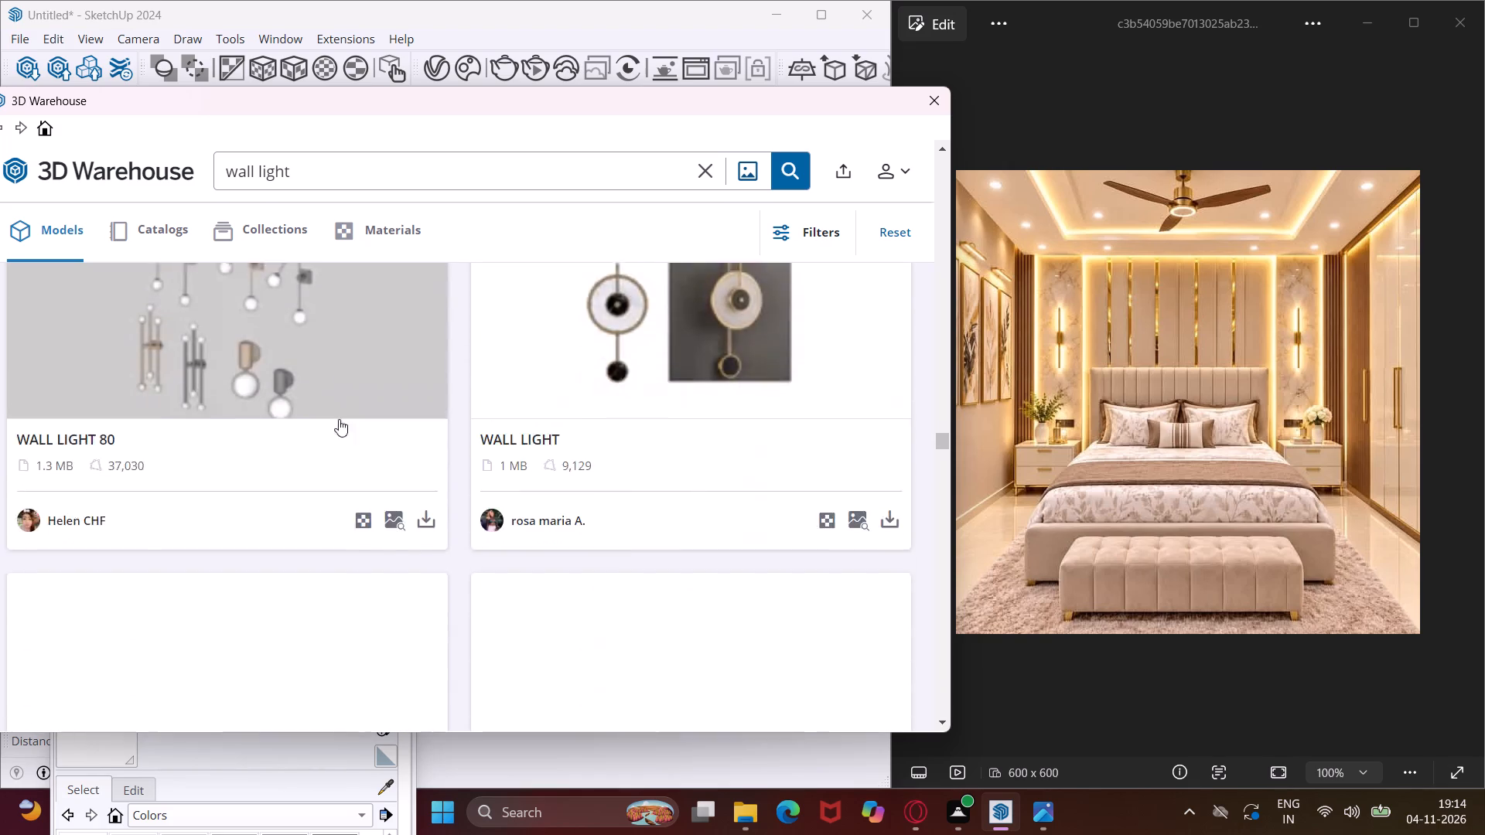
scroll(339, 419, "down", 7)
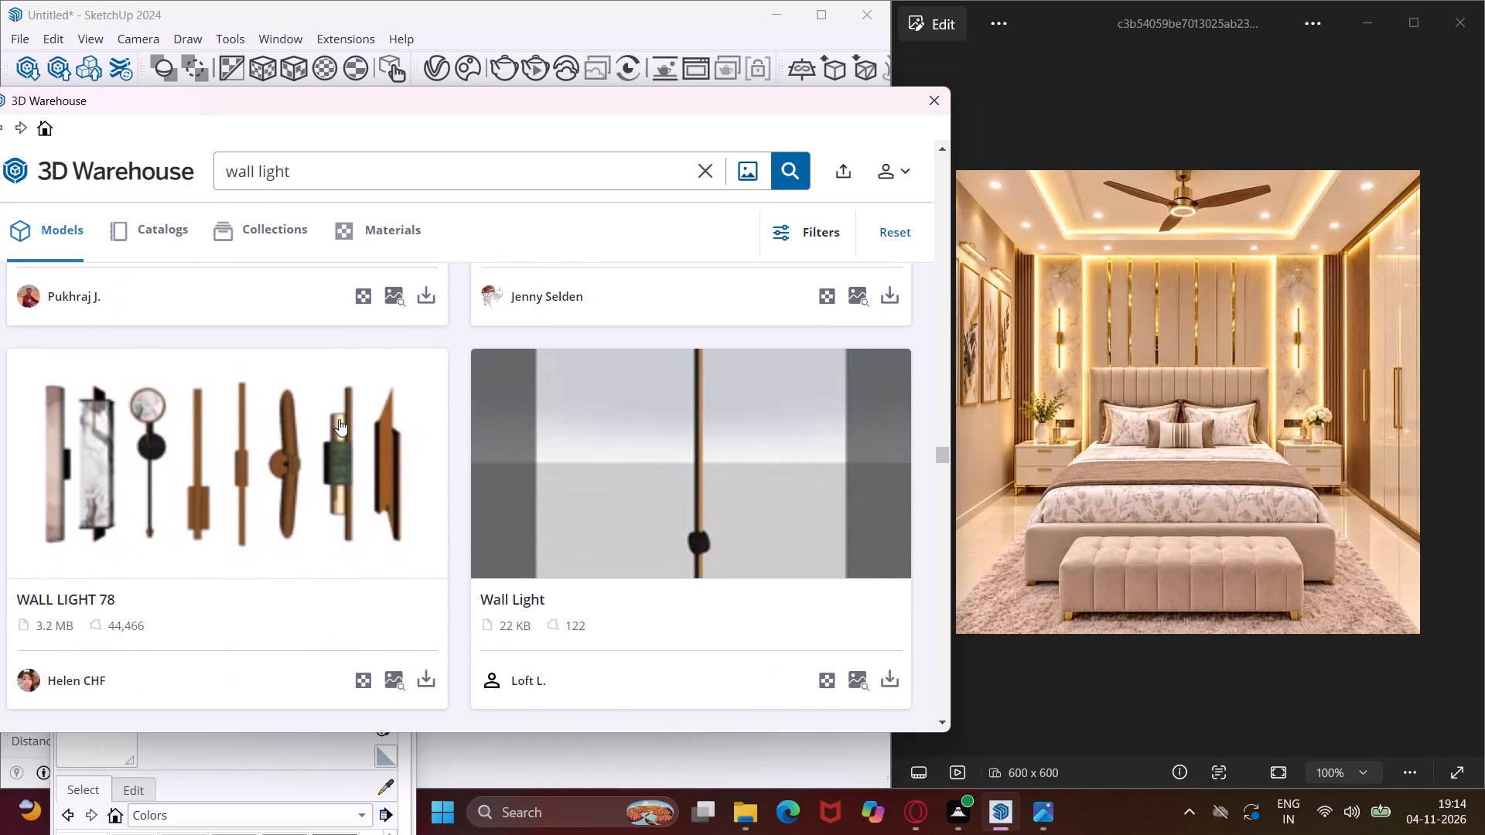
scroll(339, 419, "down", 2)
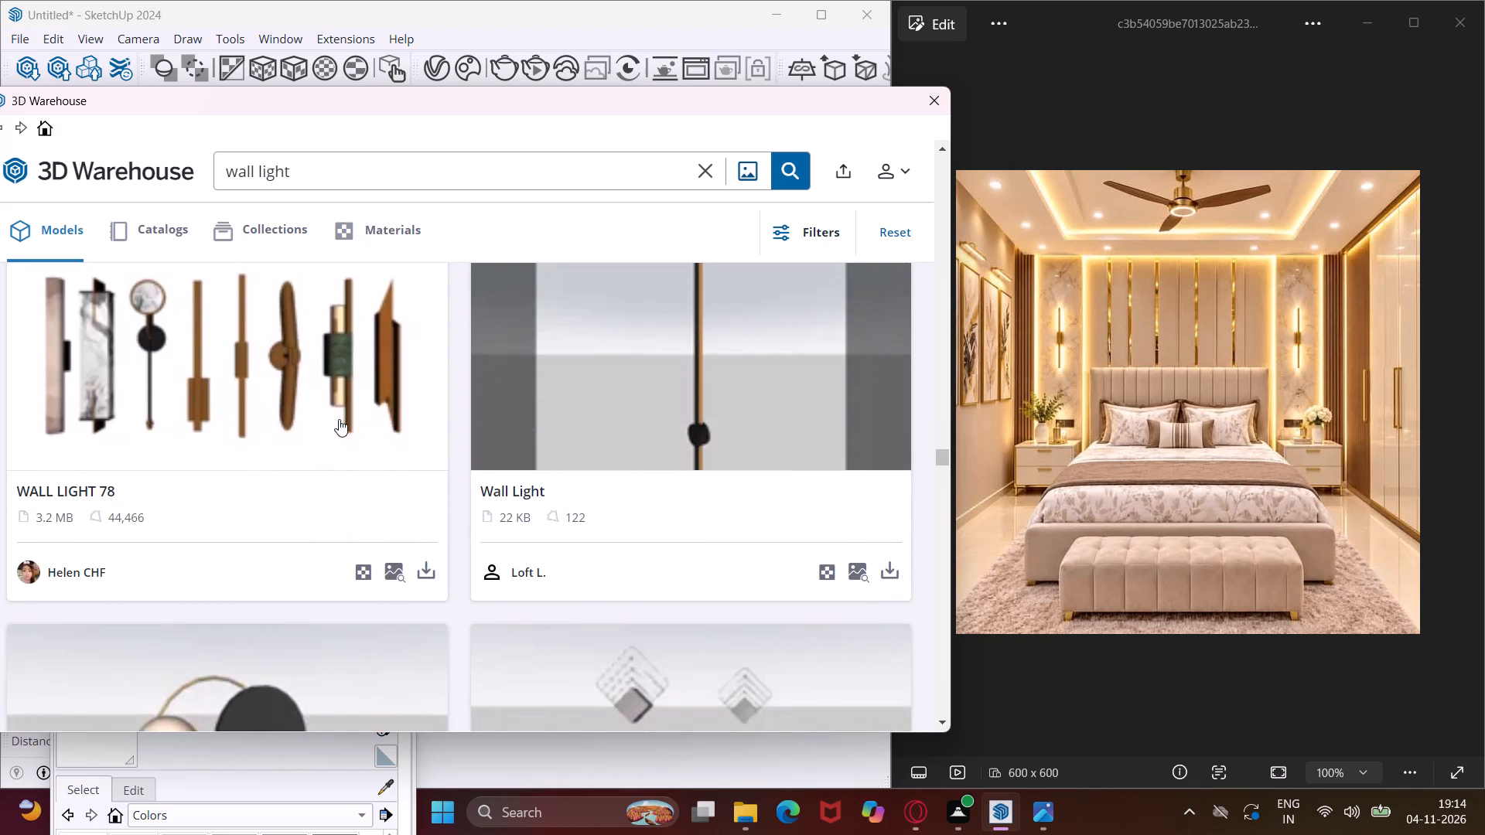
scroll(339, 419, "up", 1)
scroll(339, 419, "down", 2)
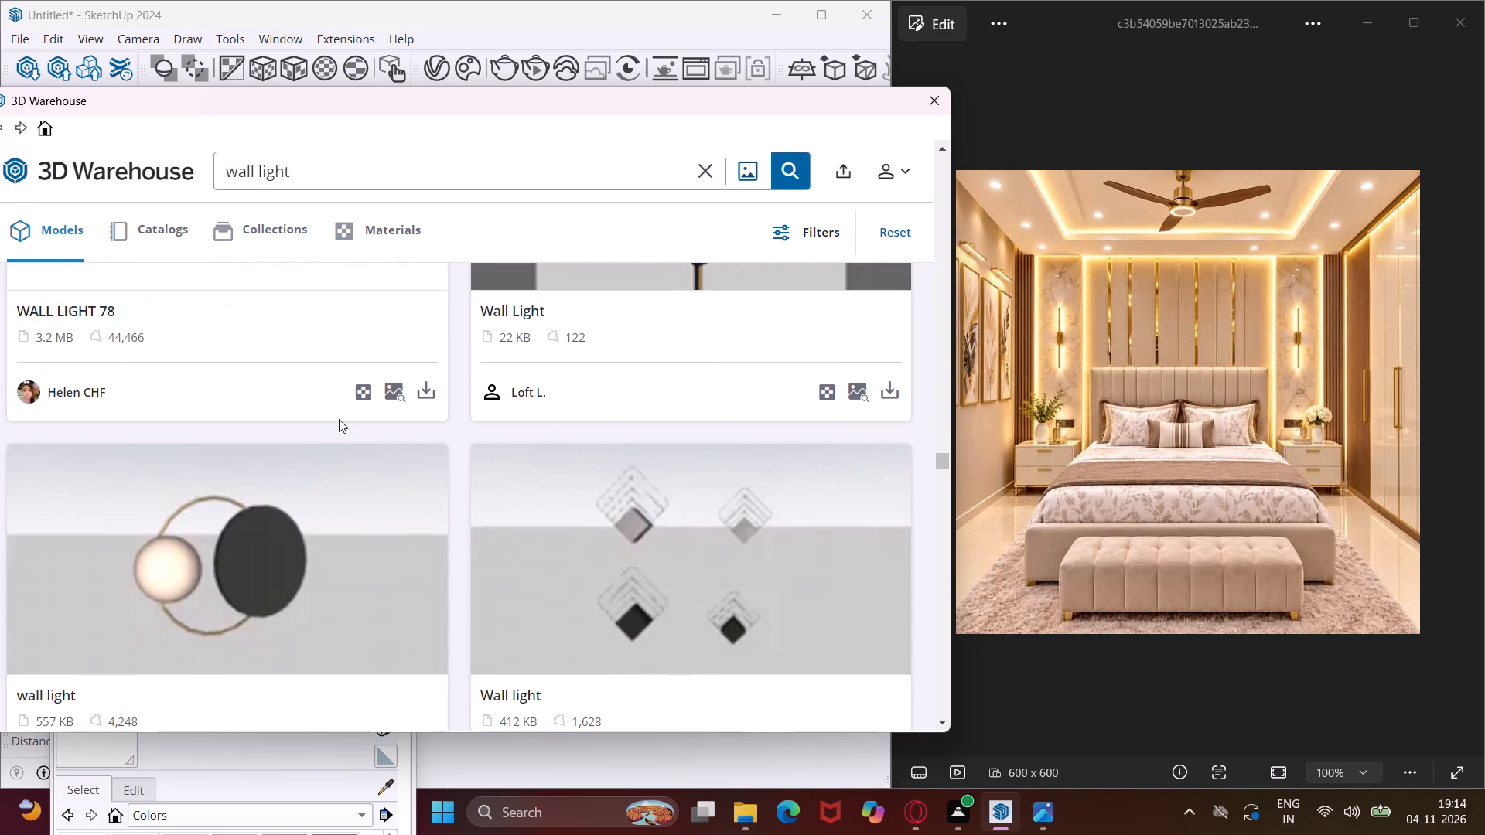
scroll(339, 419, "down", 9)
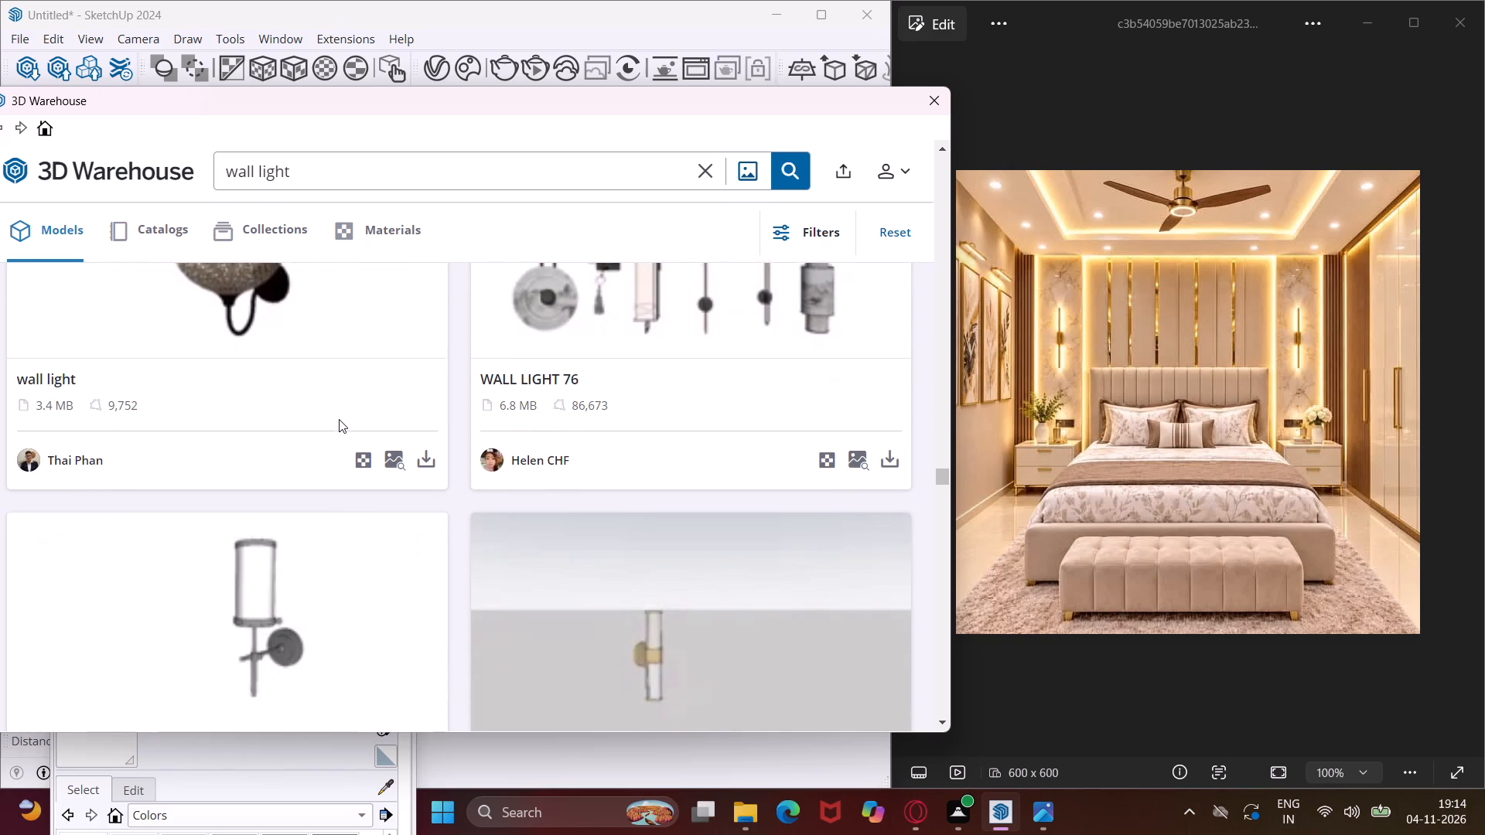
scroll(339, 419, "down", 6)
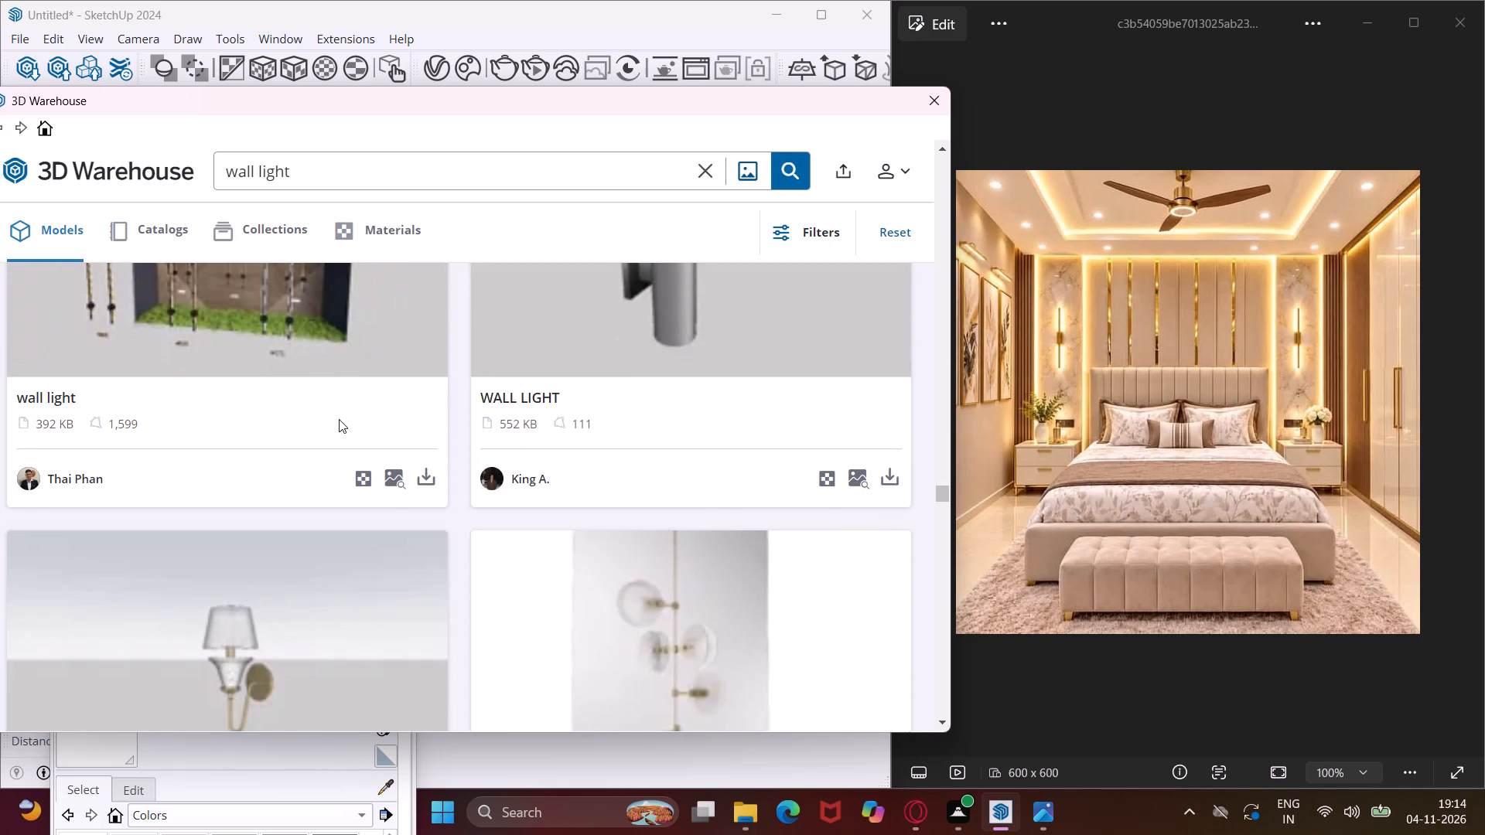
scroll(339, 419, "down", 7)
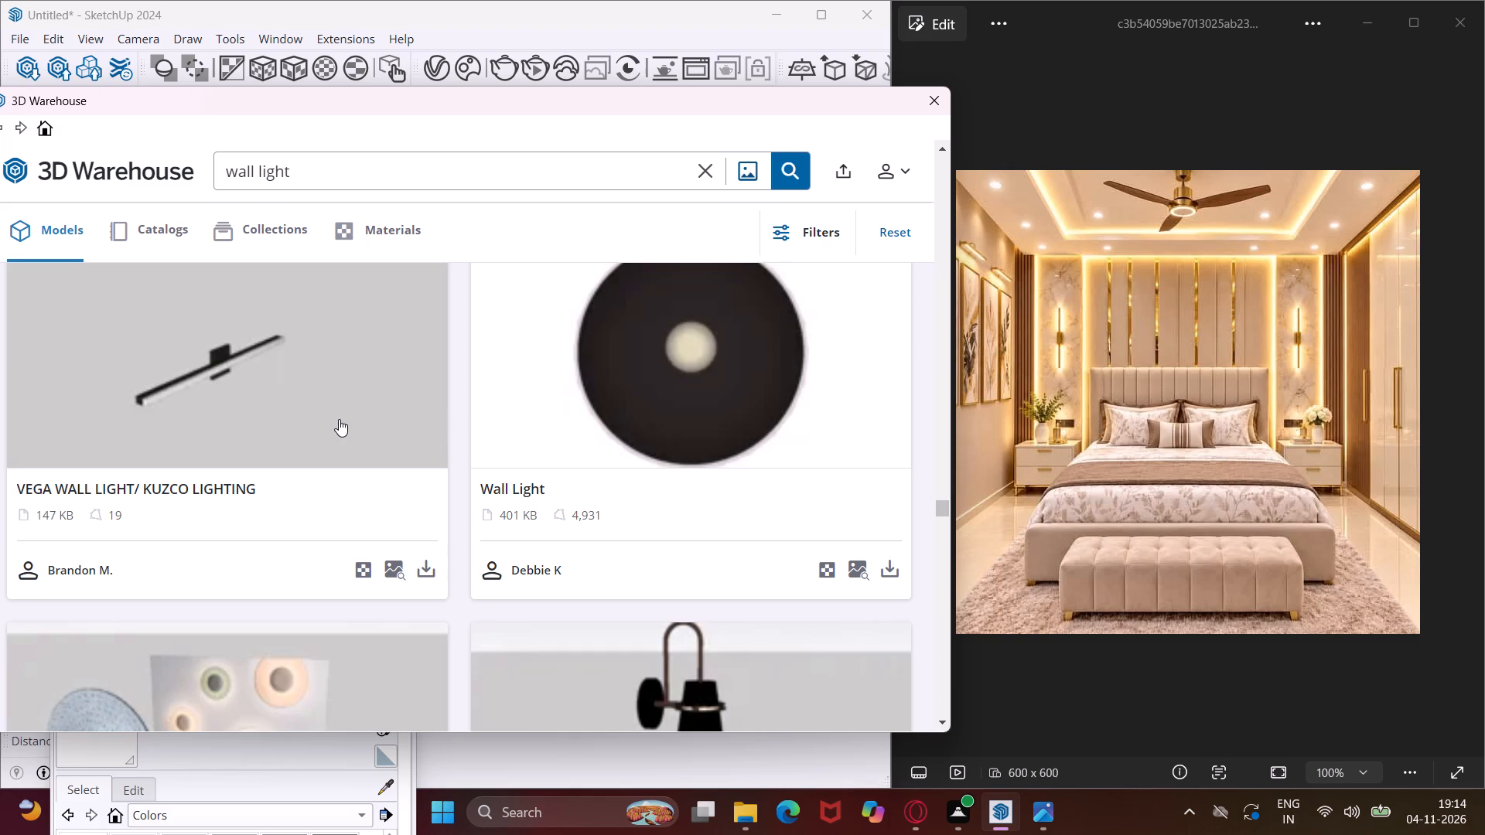
scroll(339, 419, "down", 6)
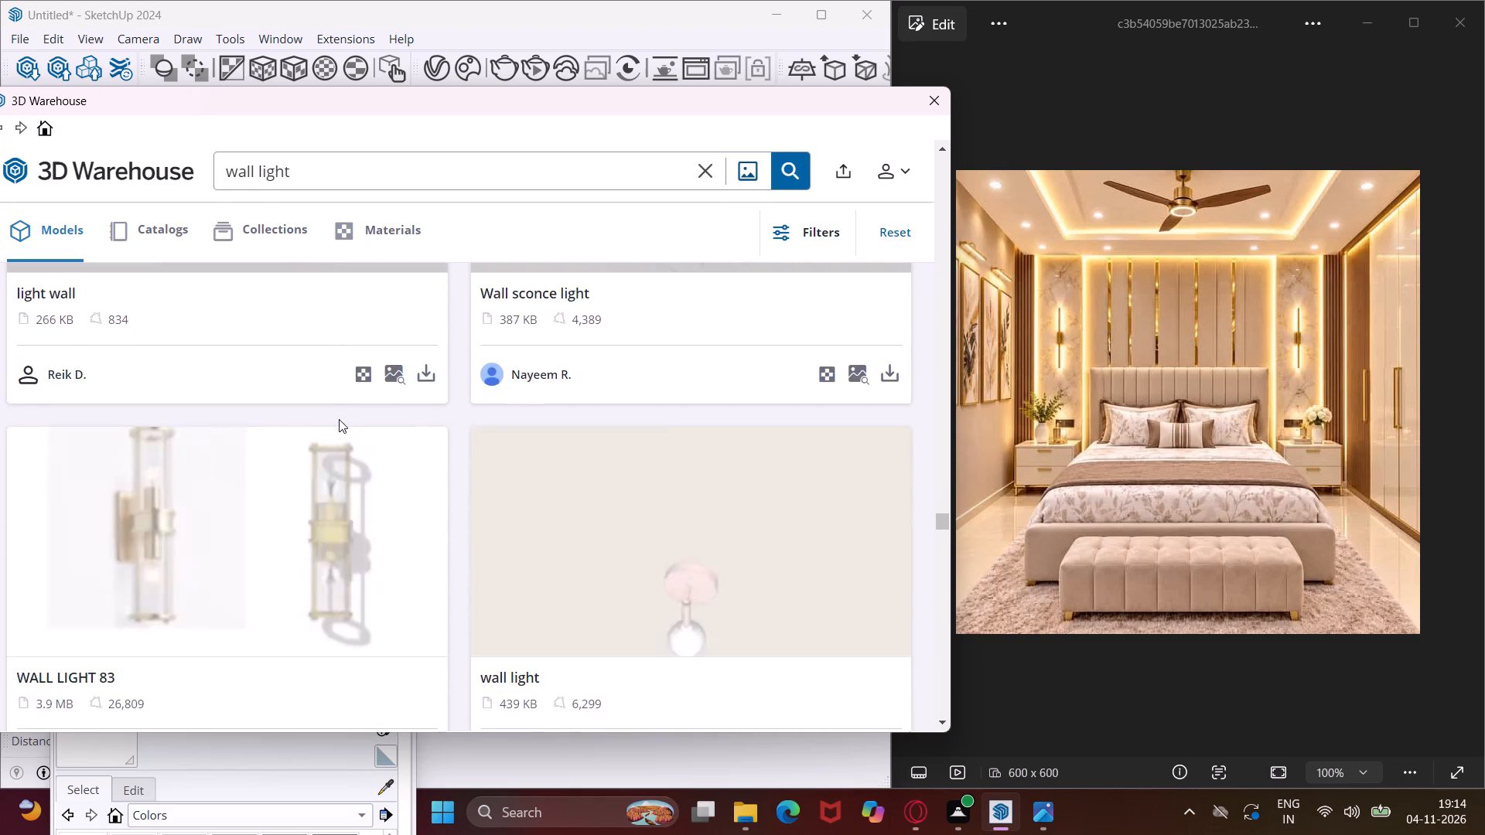
scroll(339, 419, "down", 9)
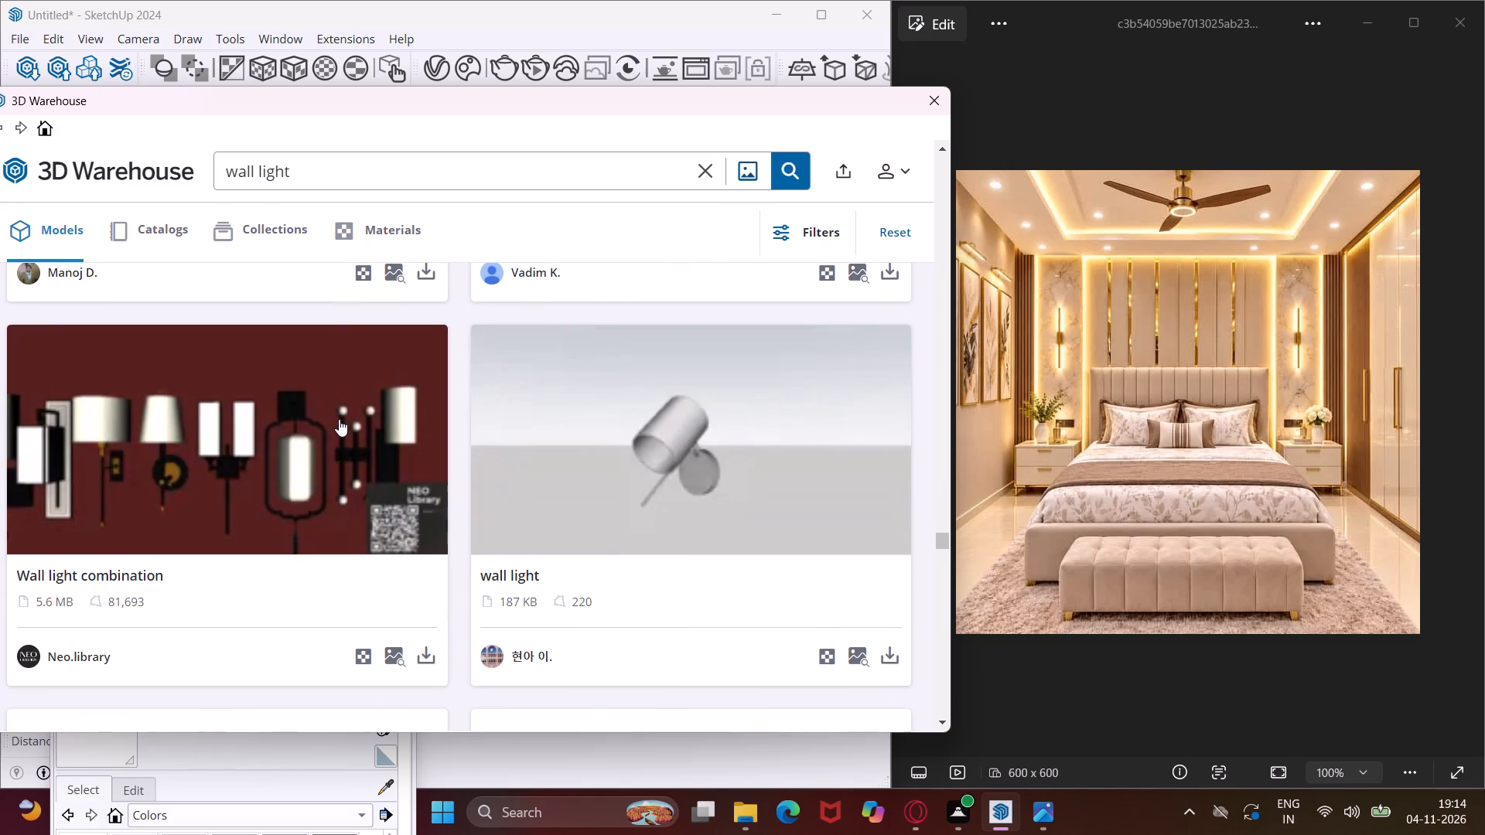
scroll(339, 419, "down", 2)
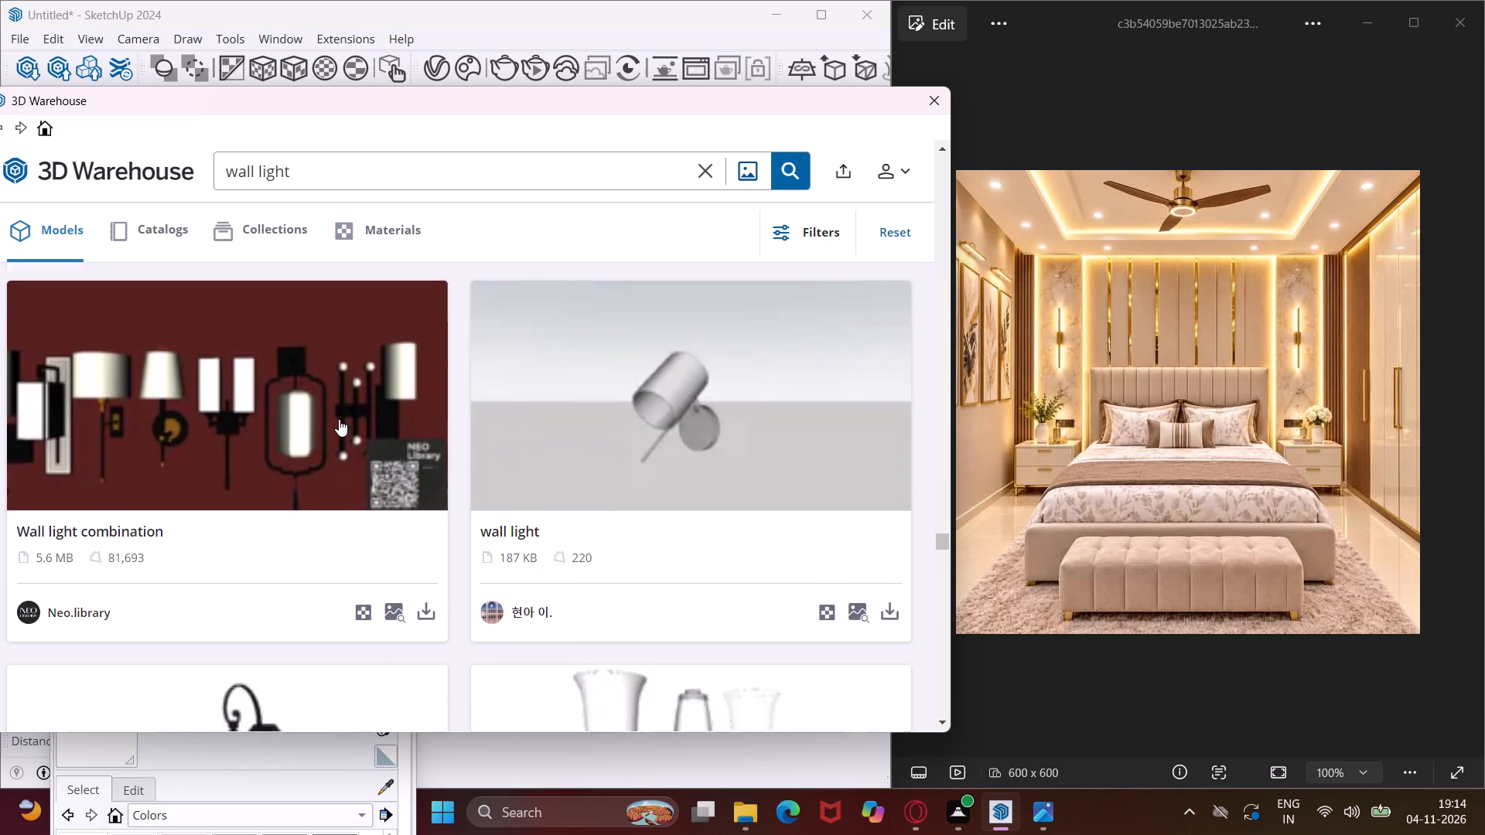
scroll(339, 419, "down", 7)
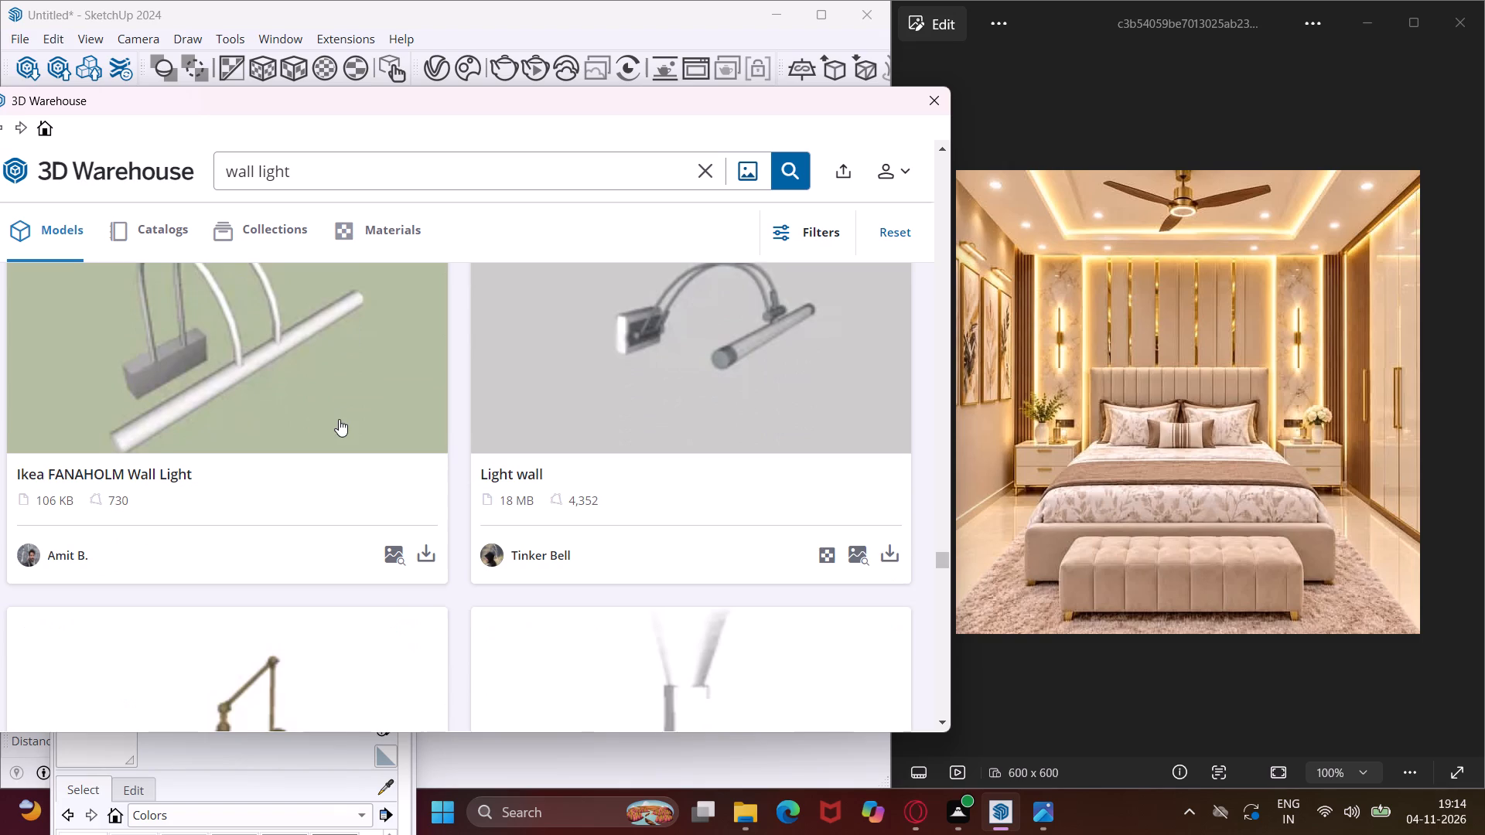
scroll(339, 419, "down", 1)
scroll(339, 419, "up", 3)
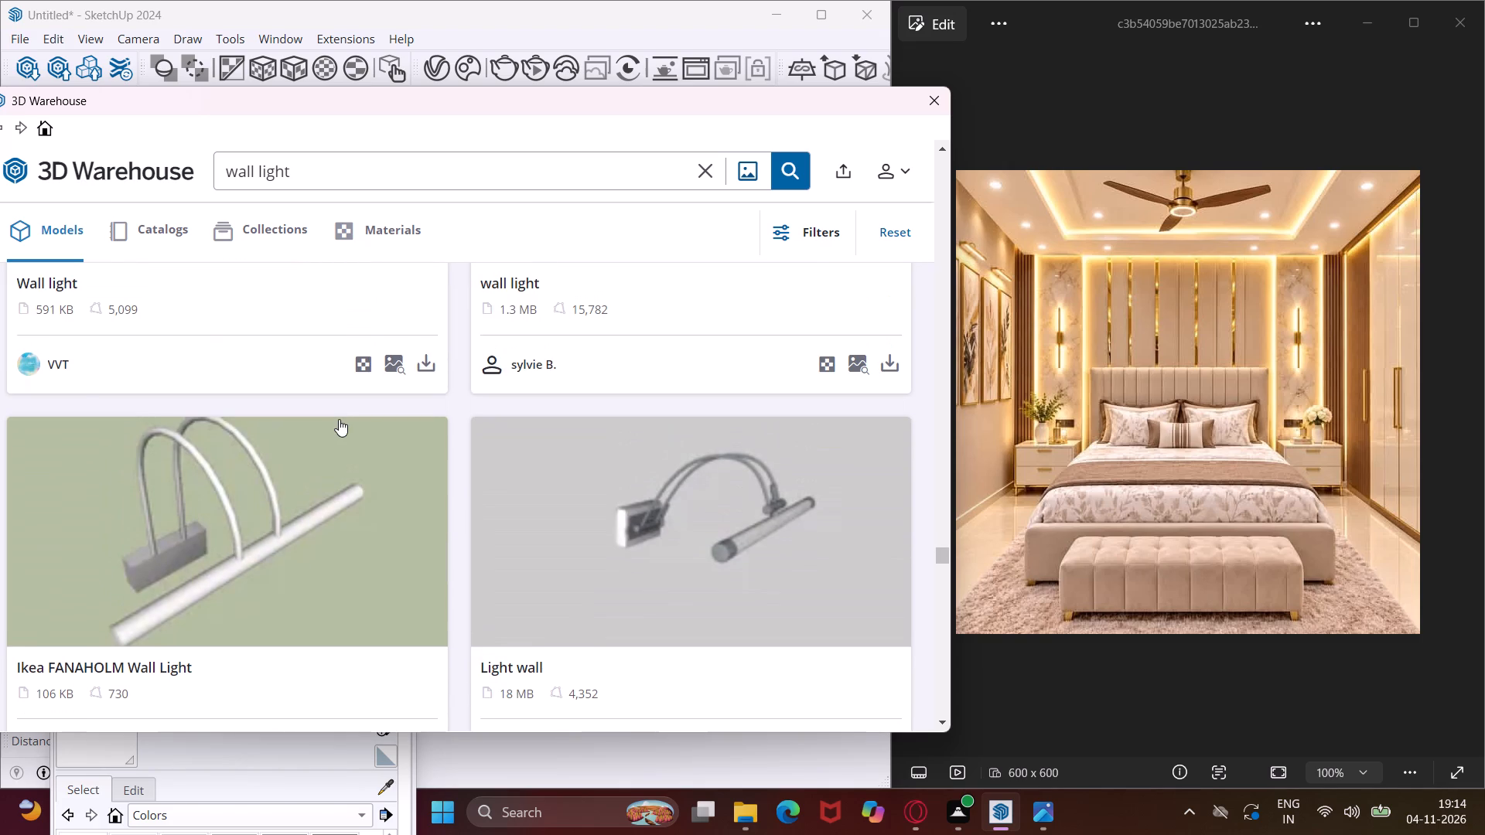
scroll(339, 419, "down", 10)
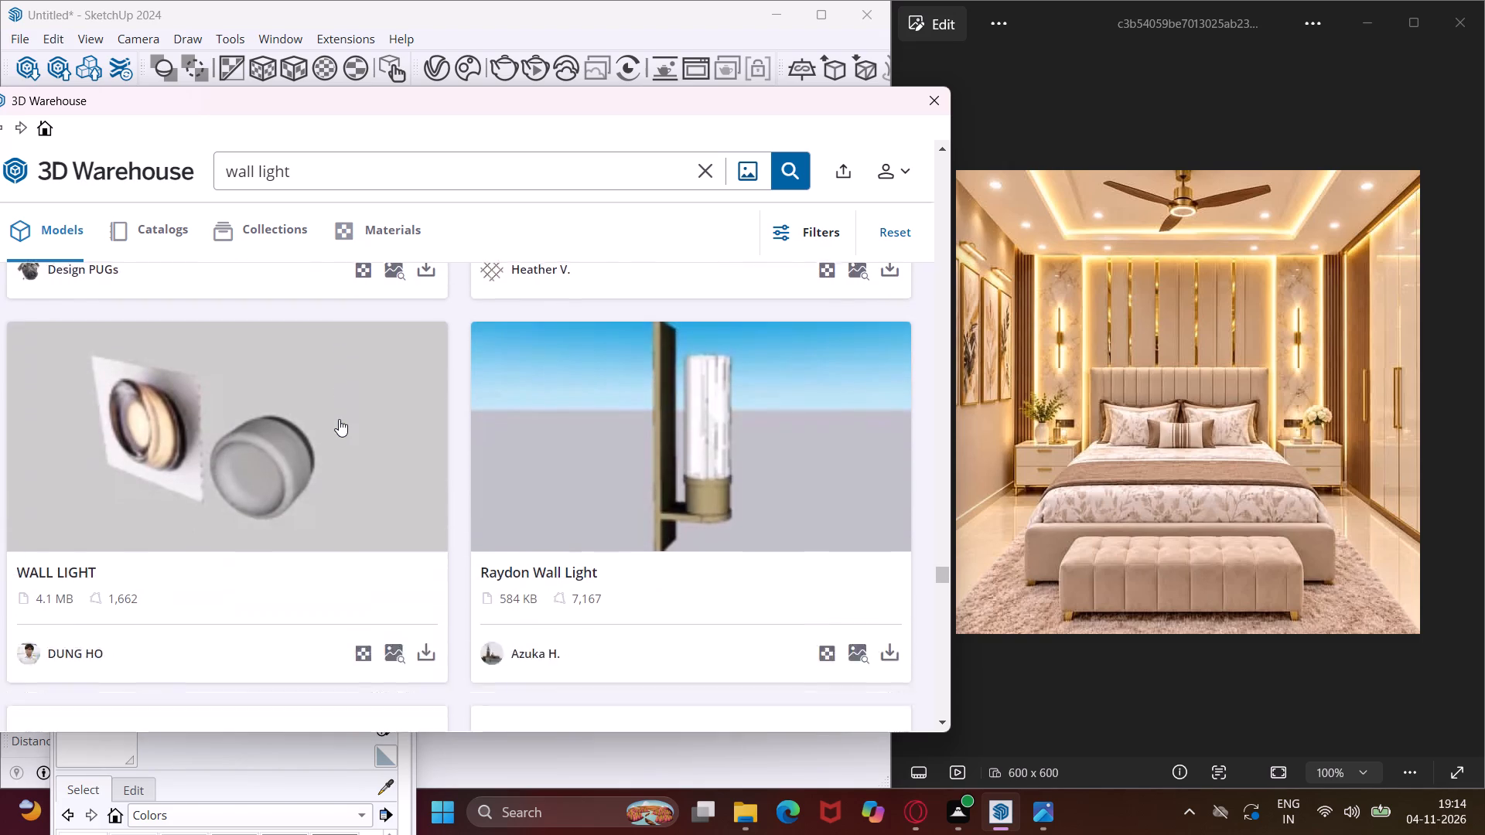
scroll(339, 419, "down", 18)
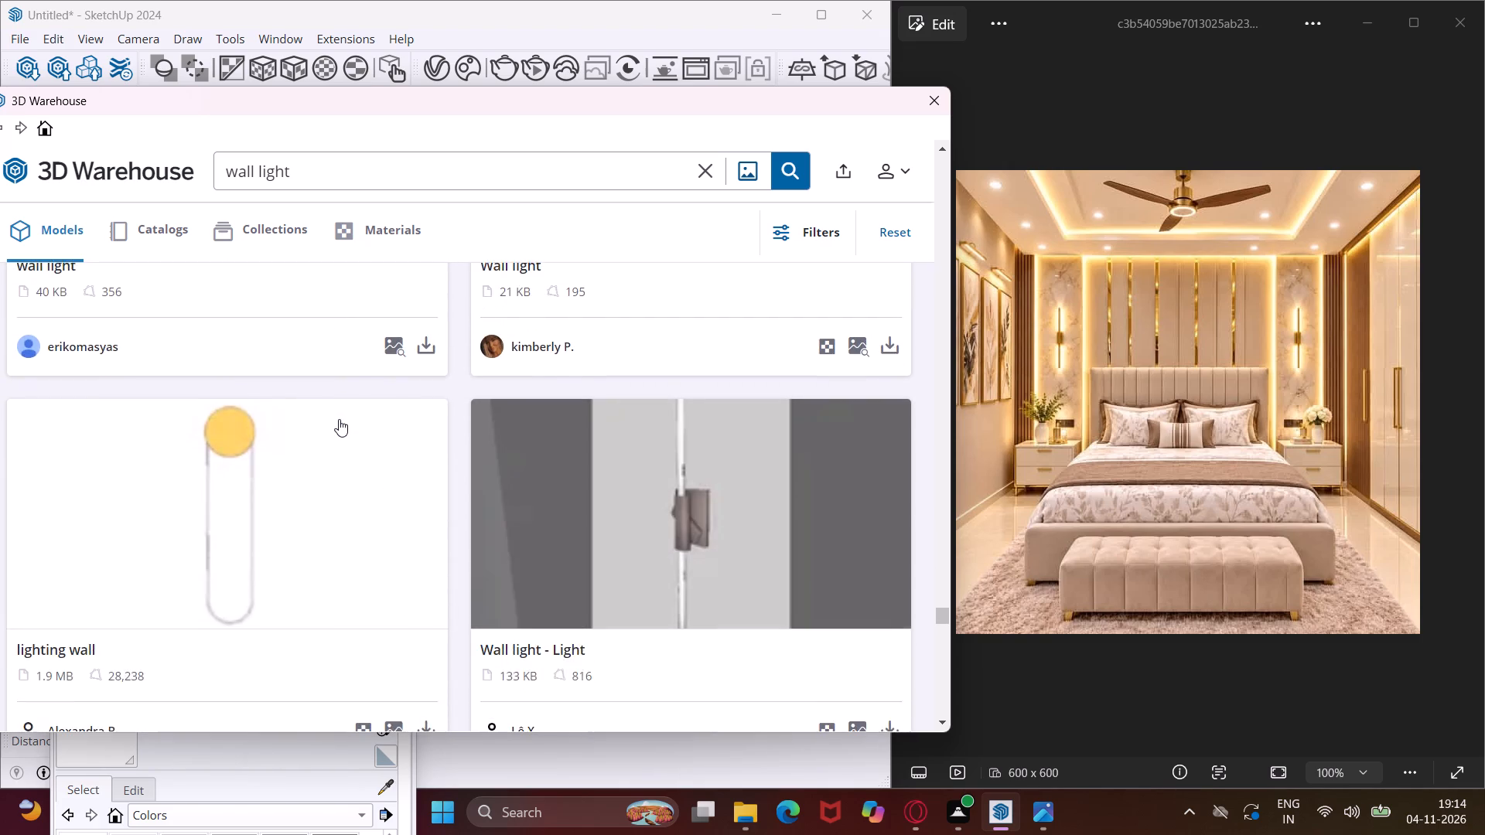
scroll(339, 419, "down", 8)
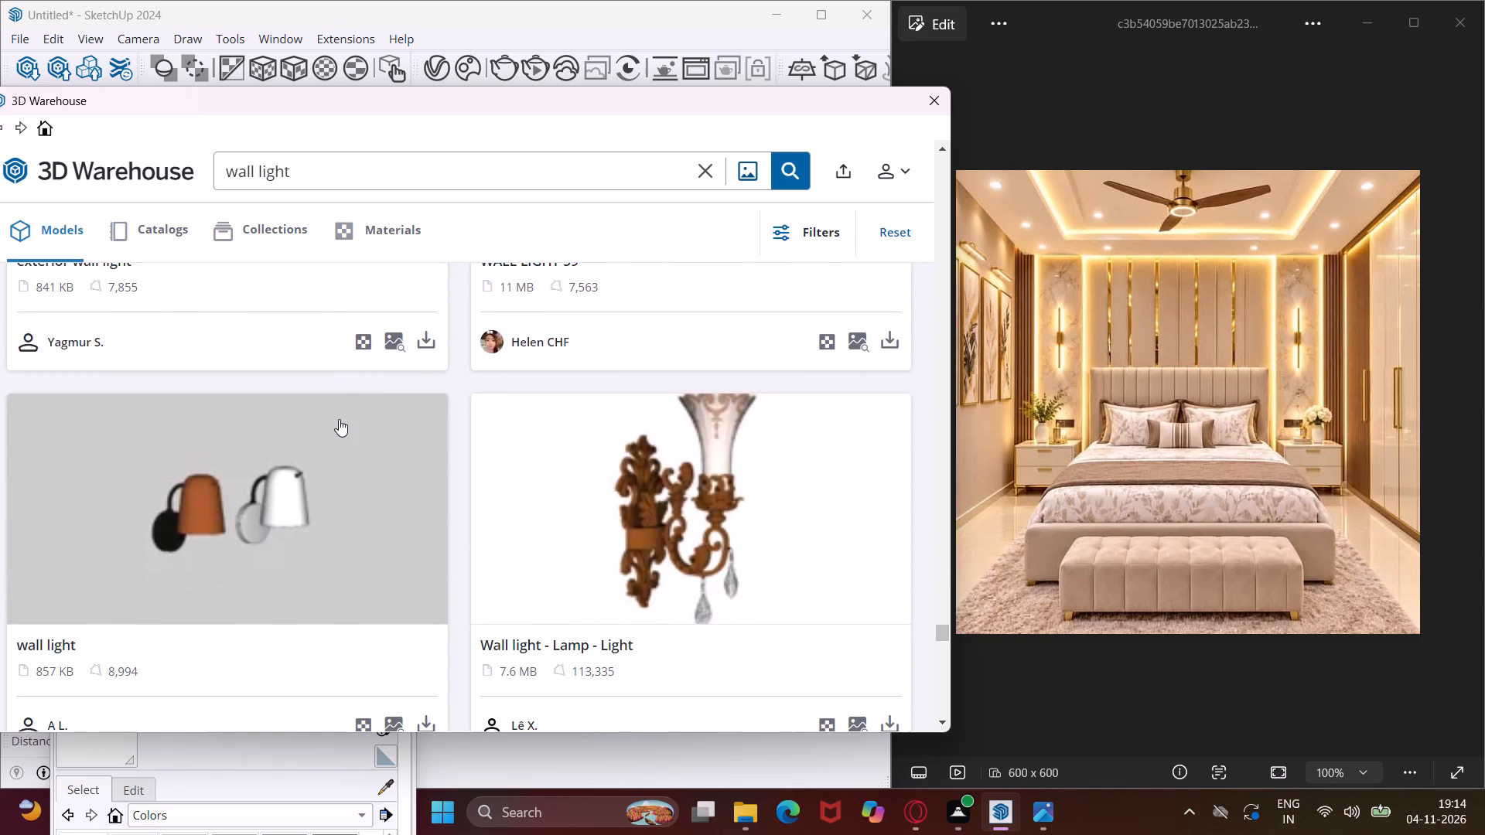
scroll(339, 419, "down", 9)
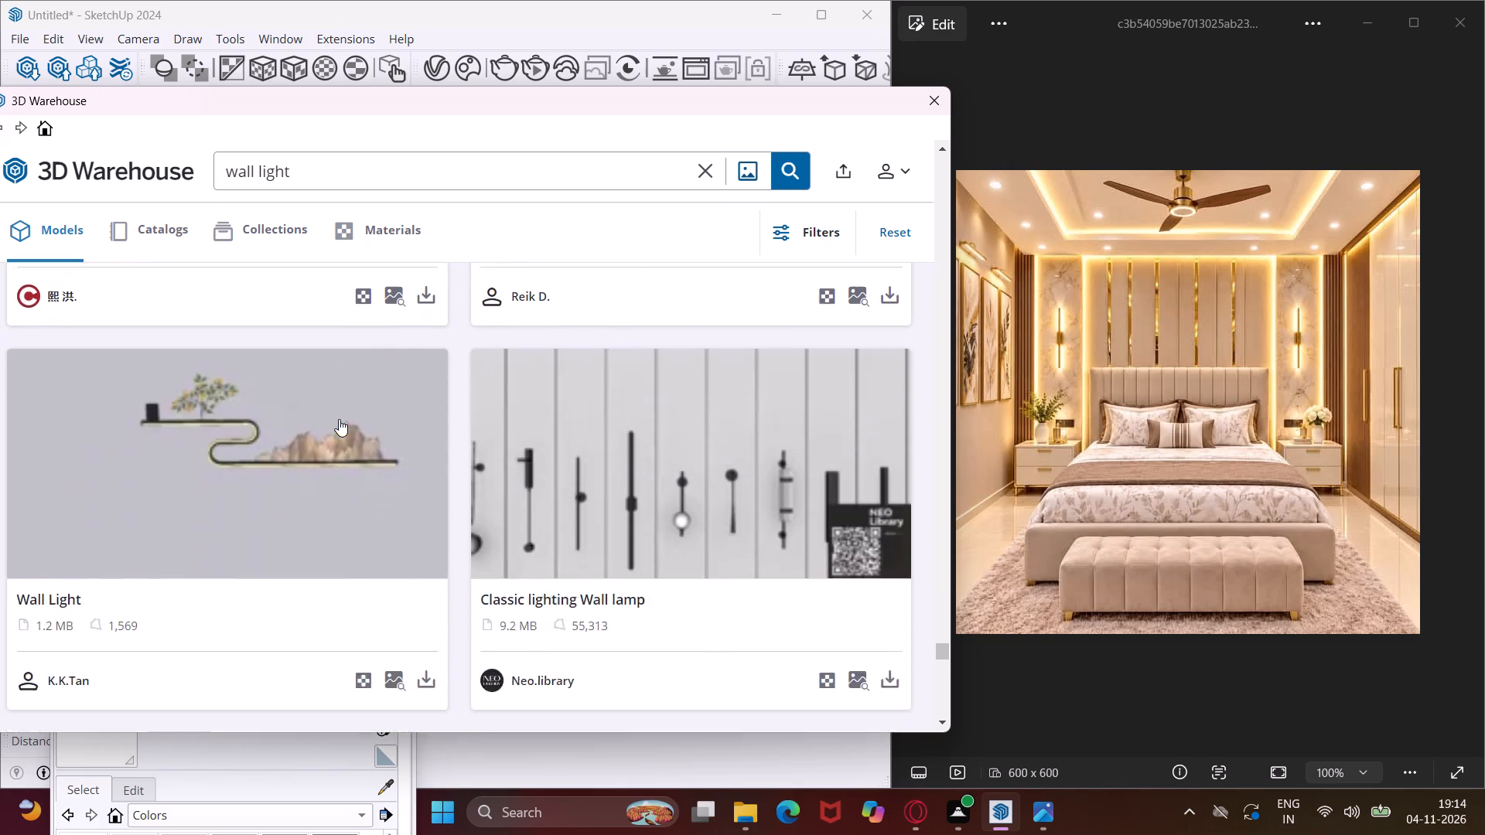
scroll(339, 419, "down", 10)
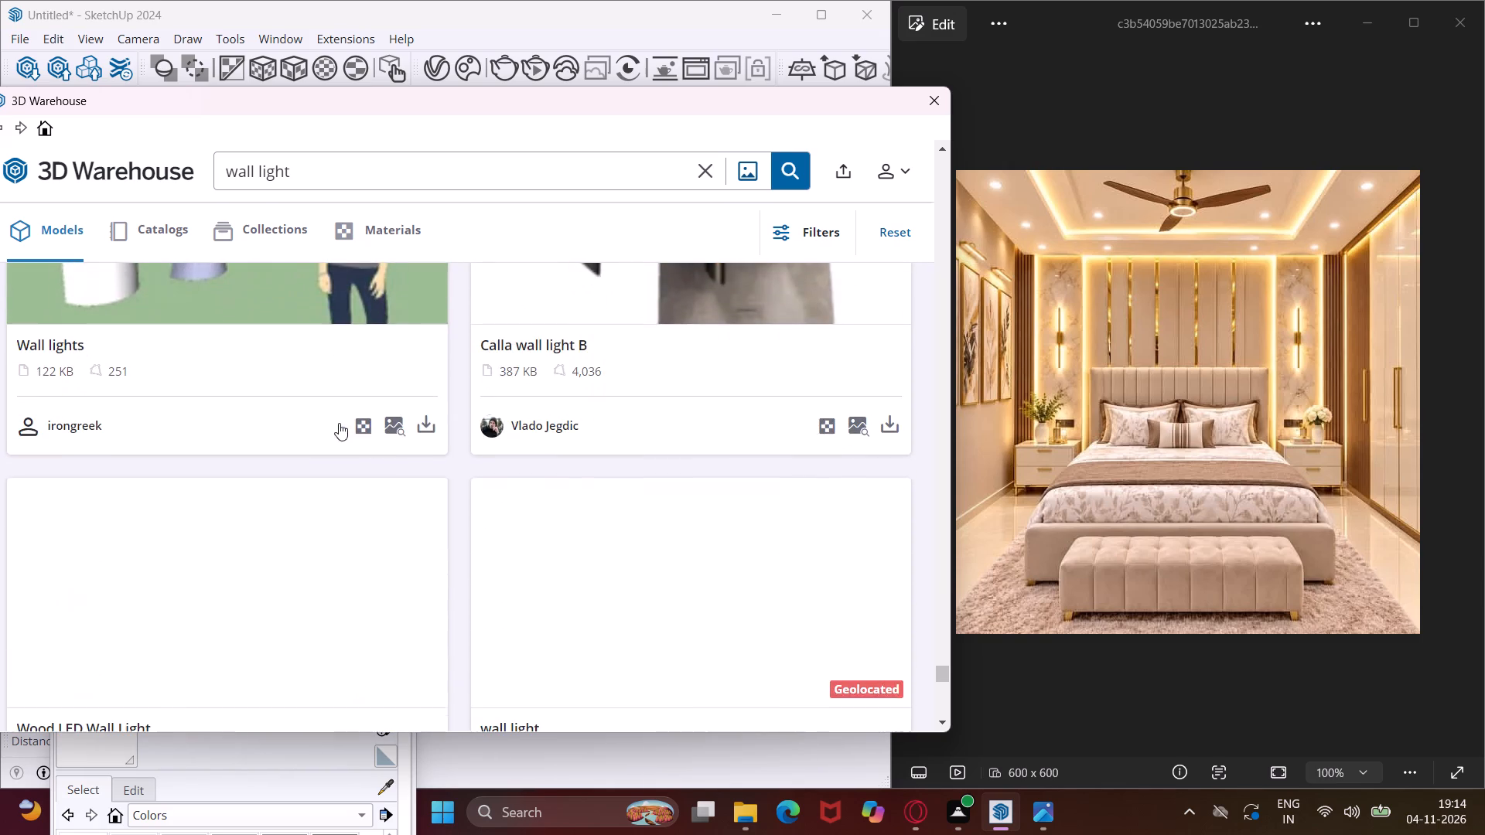
scroll(370, 458, "down", 5)
scroll(299, 493, "down", 5)
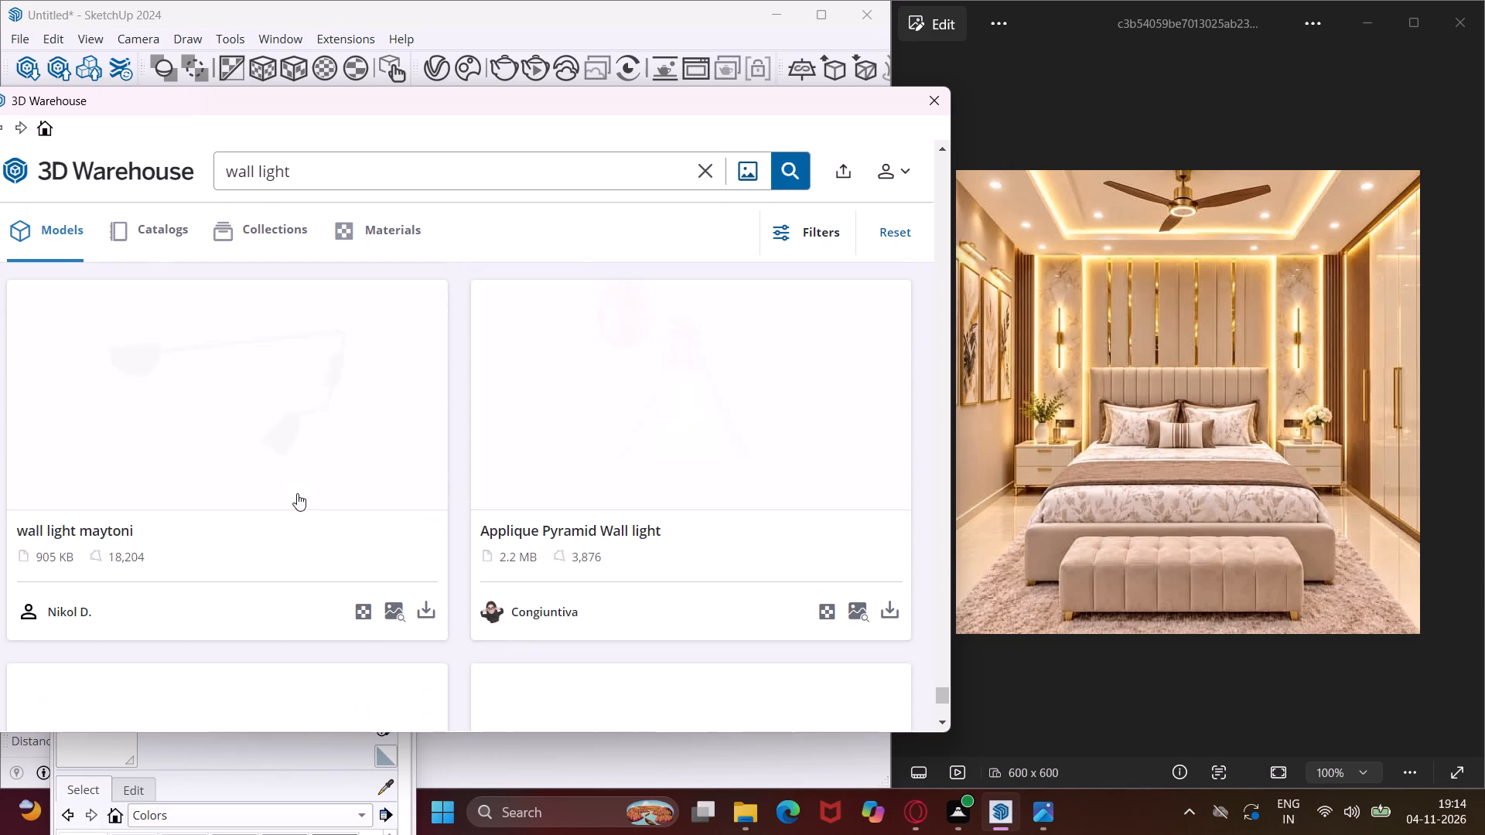
scroll(294, 488, "down", 6)
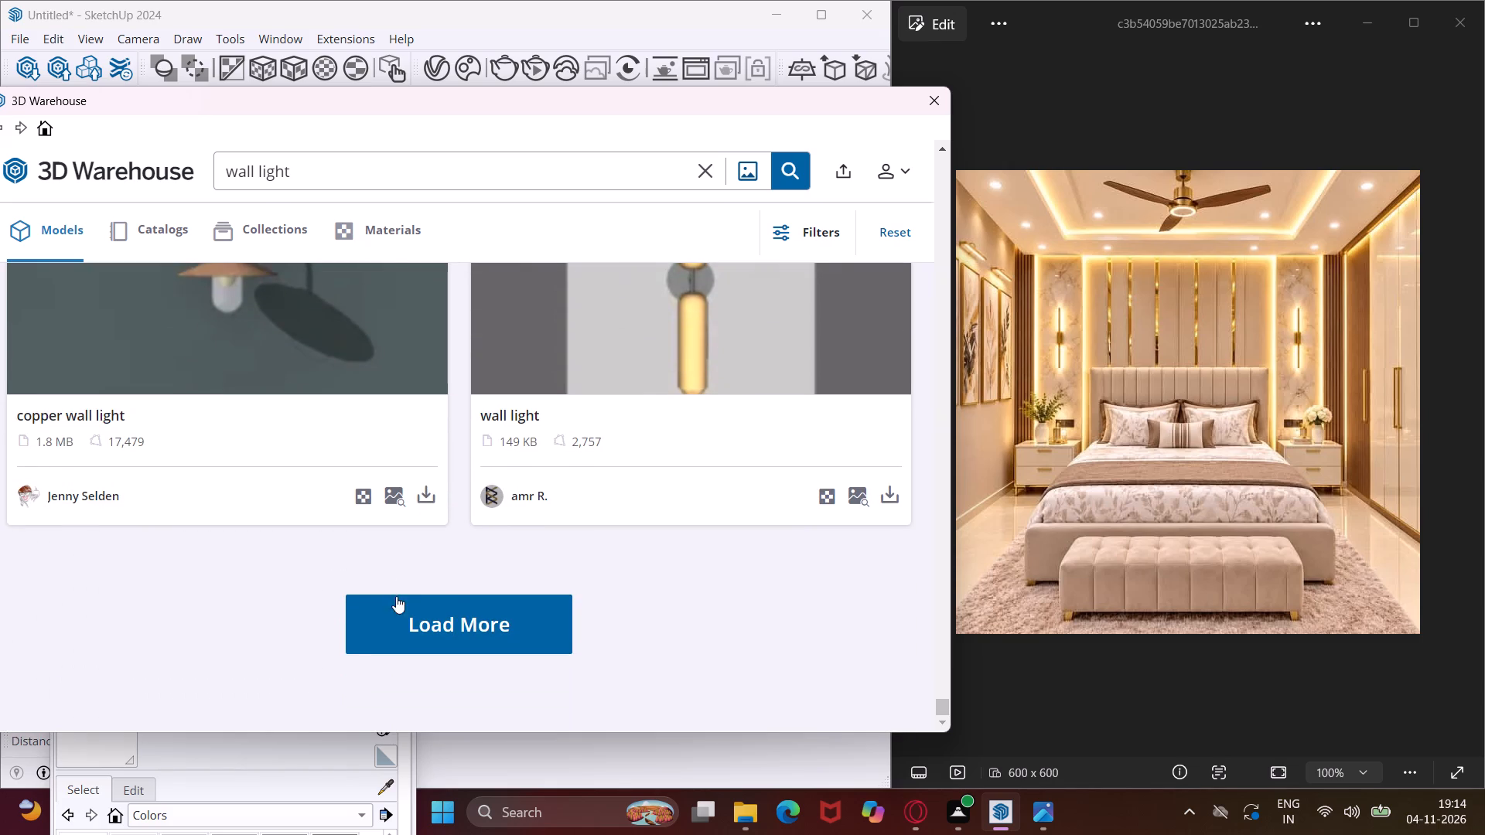
Load a further batch of "wall light" results and examine its first models for fixtures resembling the reference image's lights.
left_click(391, 626)
scroll(295, 438, "up", 1)
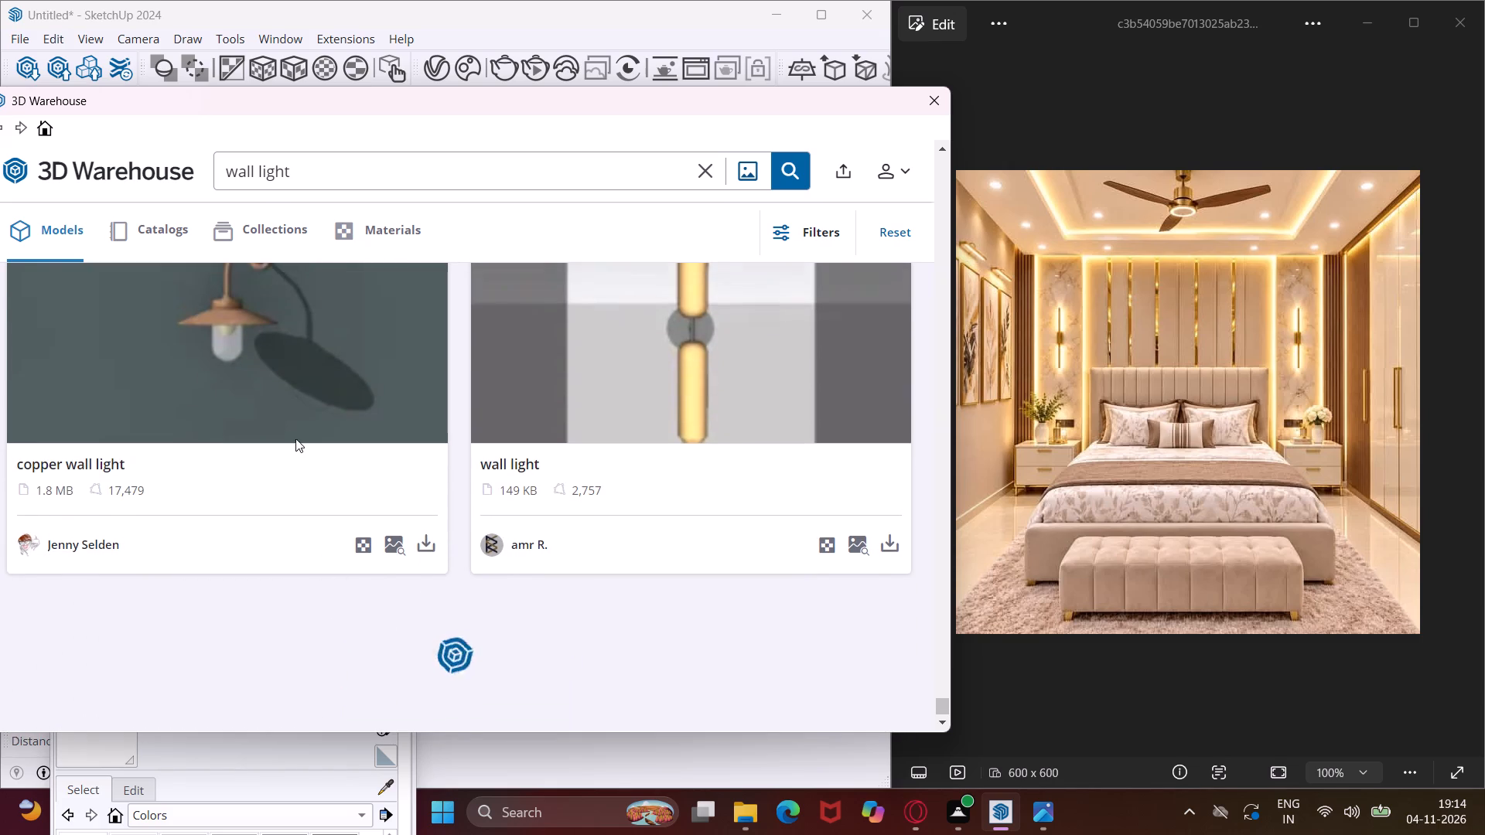
scroll(295, 438, "down", 2)
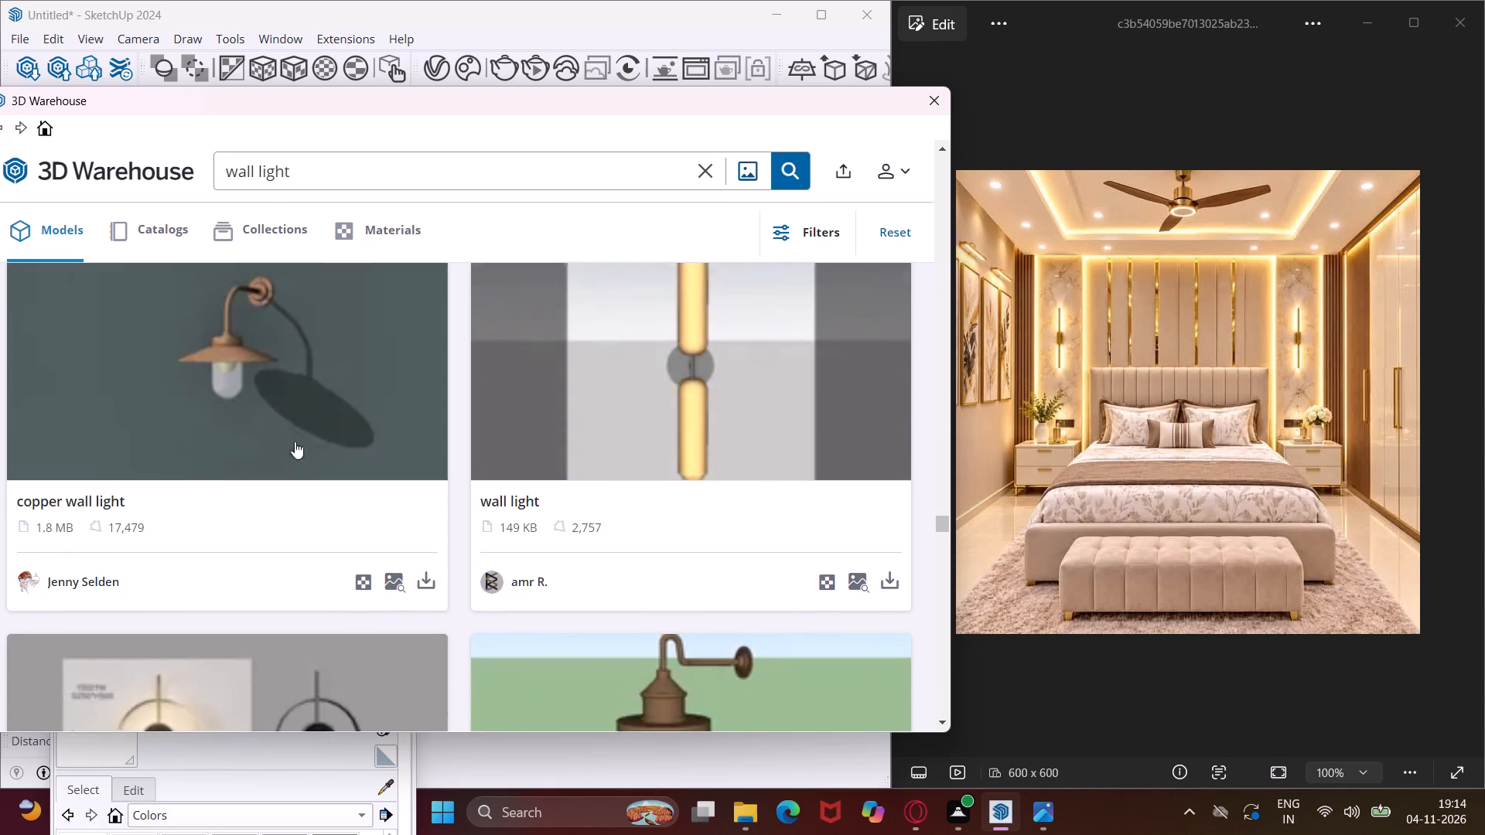
scroll(295, 441, "down", 11)
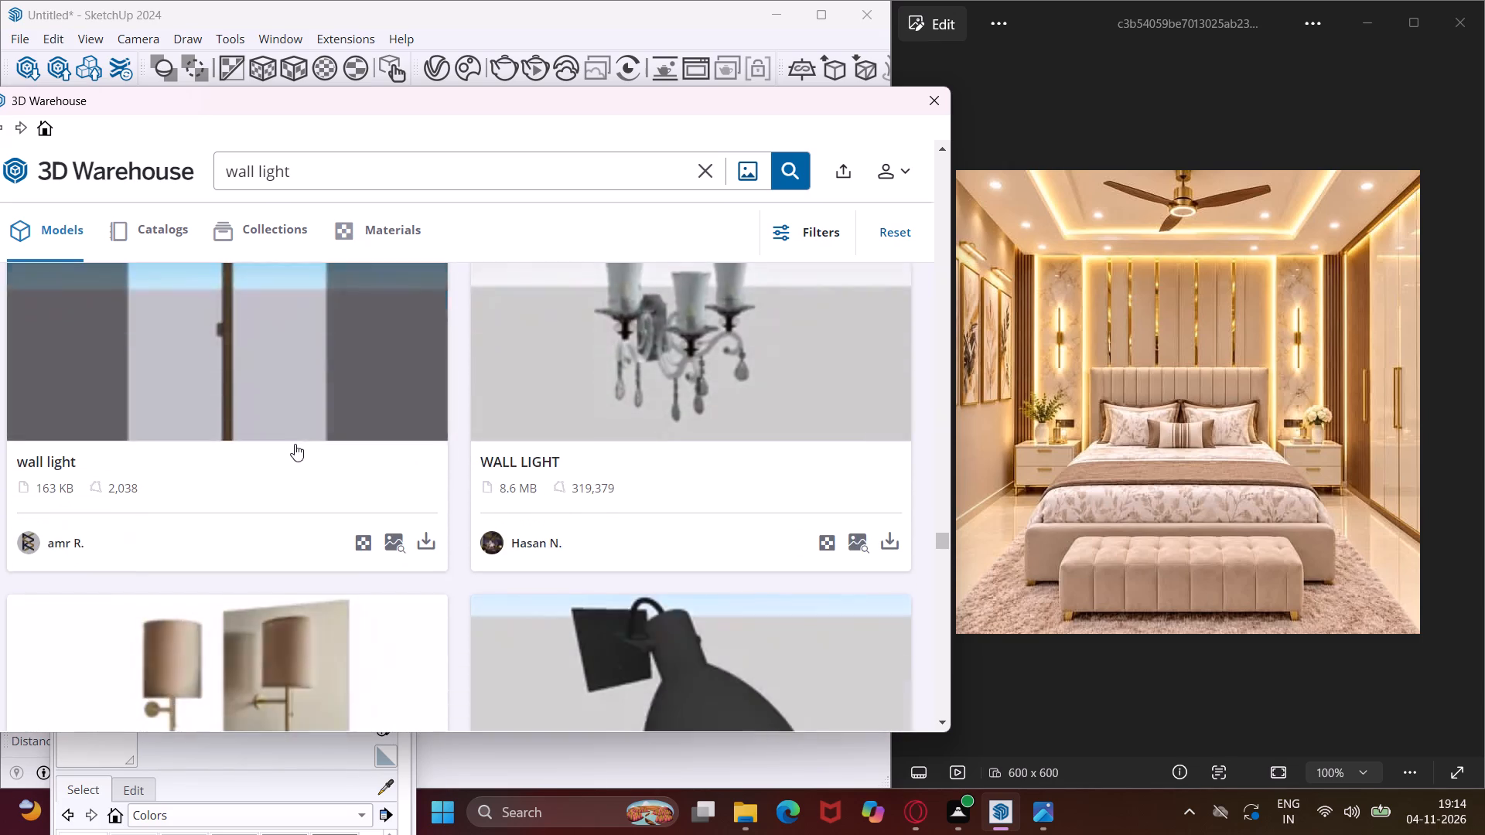
scroll(295, 444, "down", 7)
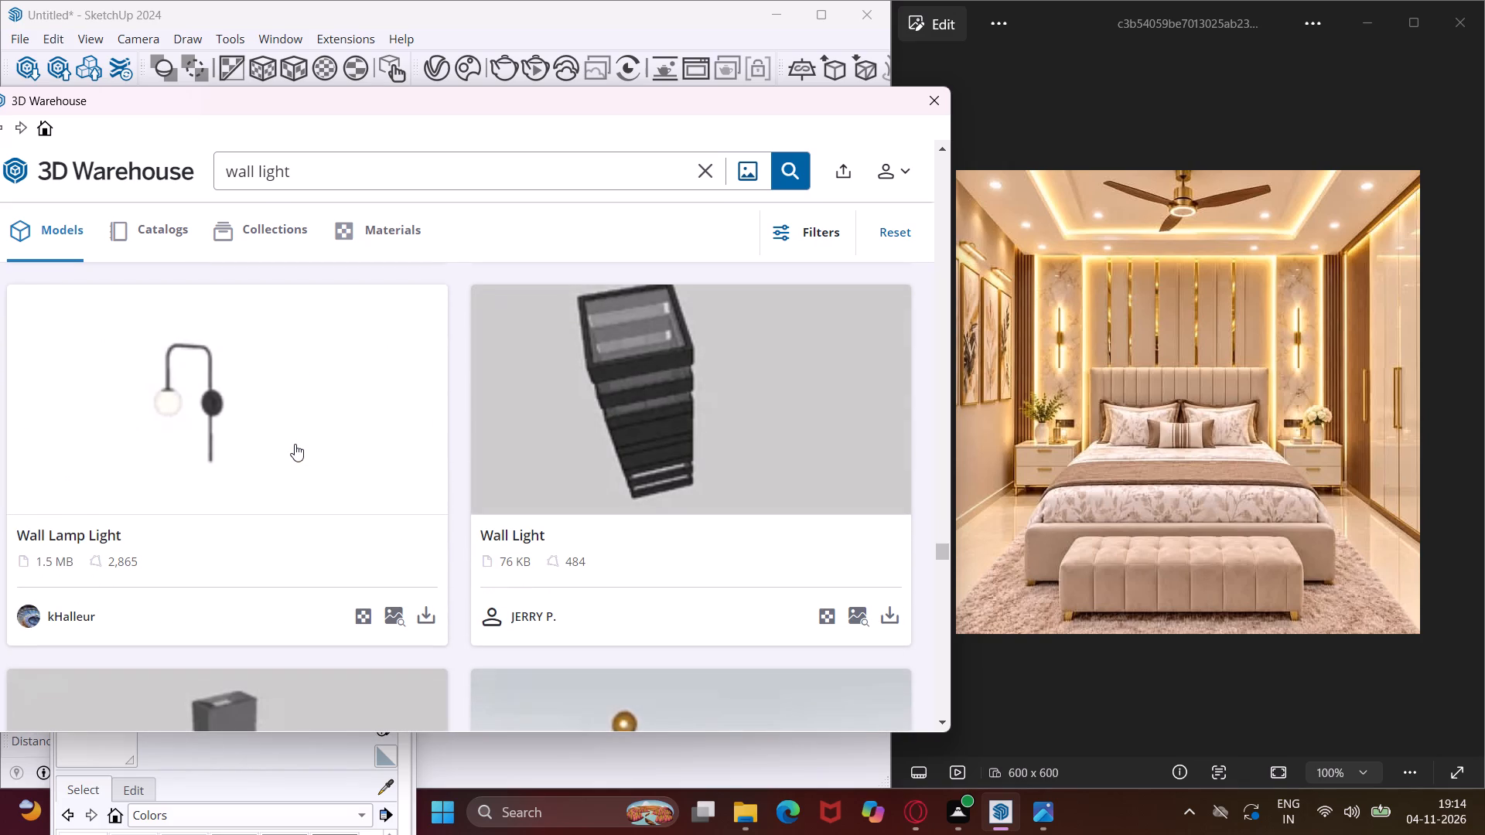
Search the 3D Warehouse for "fan with light" in place of the wall light search.
left_click(316, 160)
key("BackSpace")
key("BackSpace")
key("BackSpace")
key("BackSpace")
key("BackSpace")
key("BackSpace")
key("BackSpace")
key("BackSpace")
key("BackSpace")
key("BackSpace")
key("BackSpace")
key("BackSpace")
key("BackSpace")
key("BackSpace")
key("BackSpace")
key("BackSpace")
key("BackSpace")
key("BackSpace")
key("BackSpace")
key("f")
key("a")
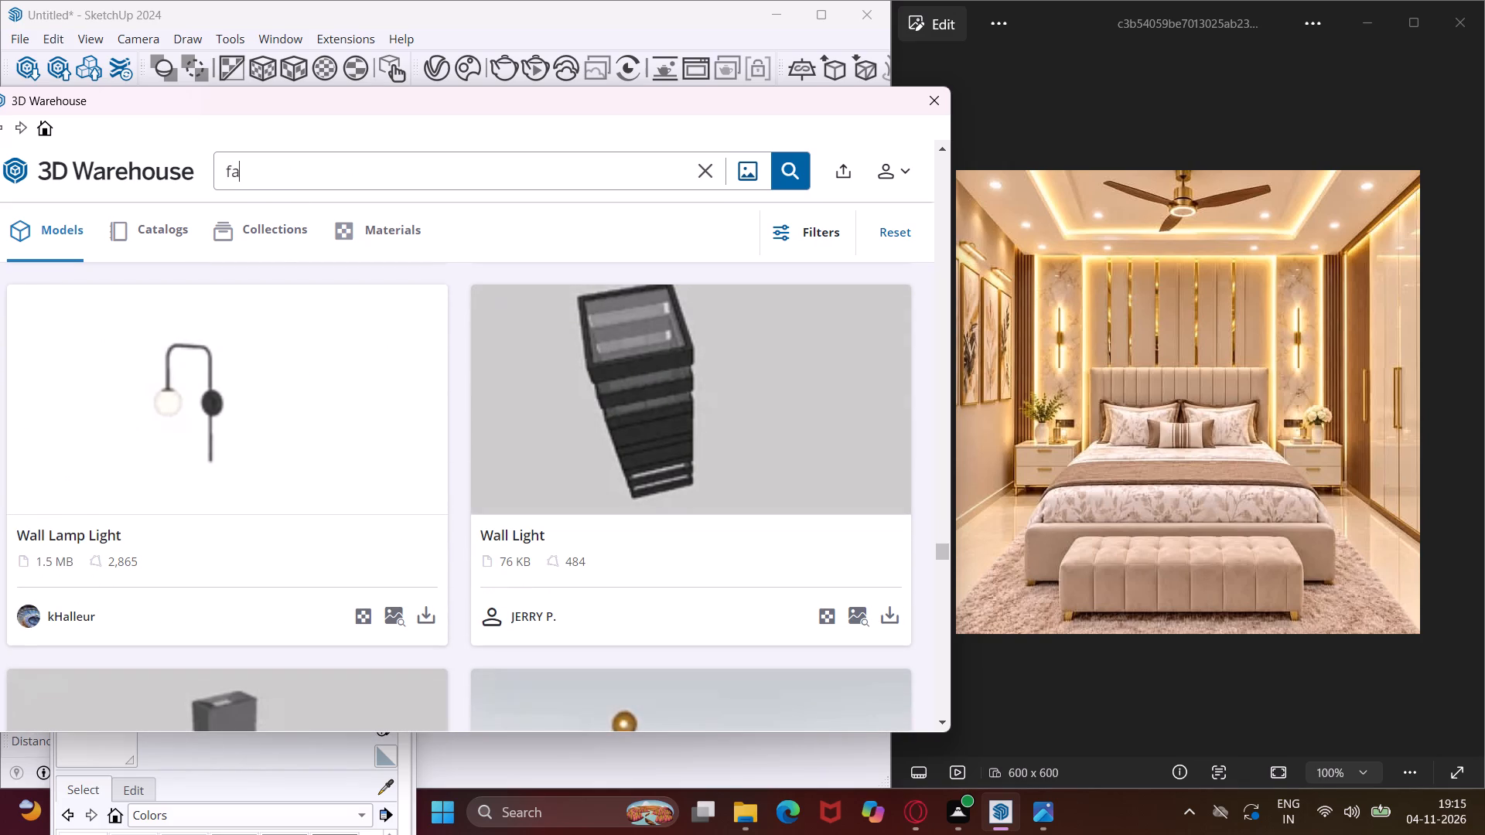
type("n")
key("space")
key("w")
type("ith")
key("space")
type("li")
type("gh")
key("t")
key("Return")
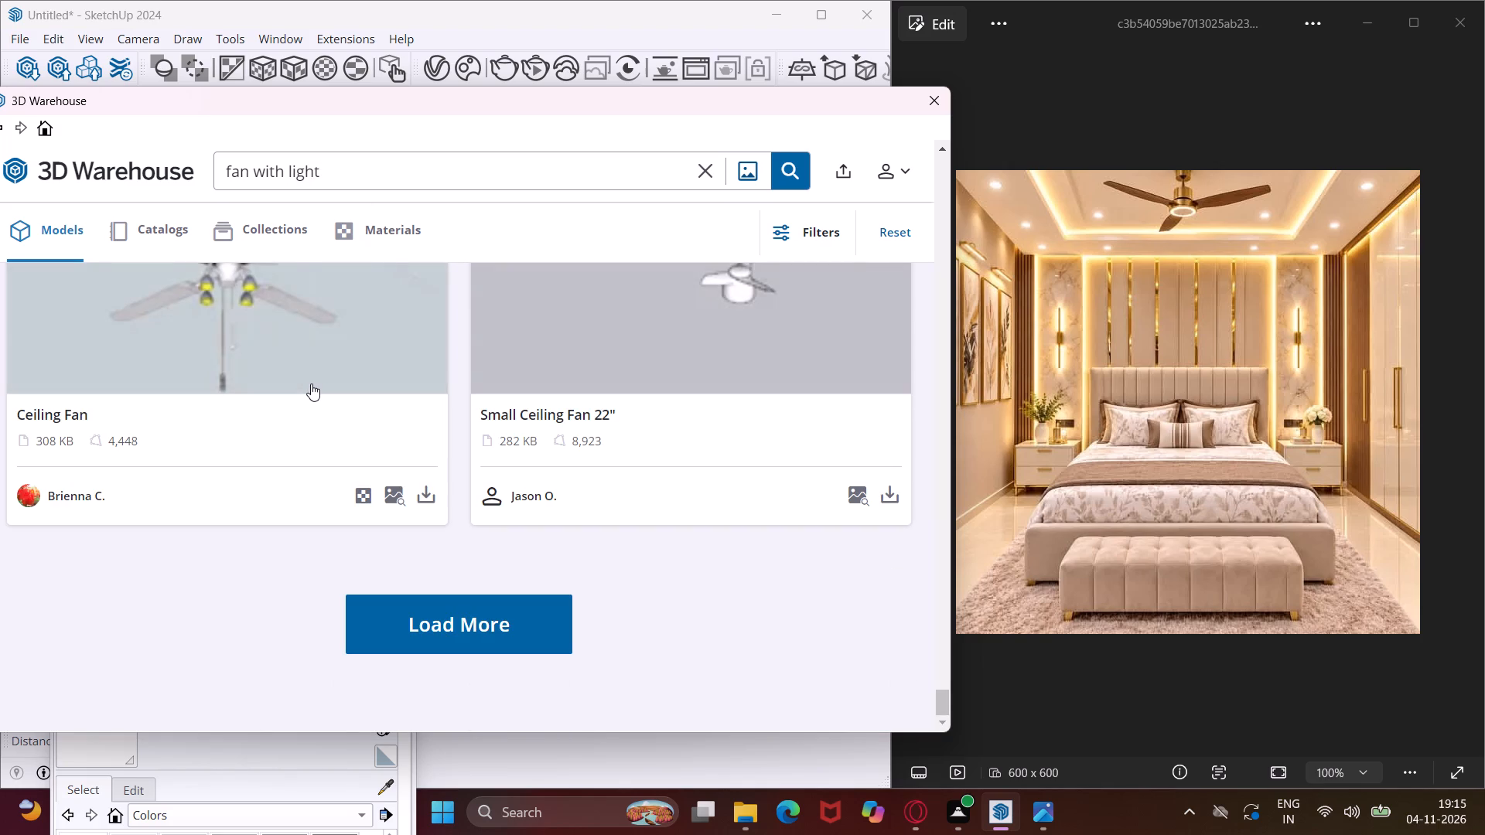
Examine the loaded "fan with light" results for a ceiling fan resembling the one in the reference image.
scroll(311, 383, "up", 7)
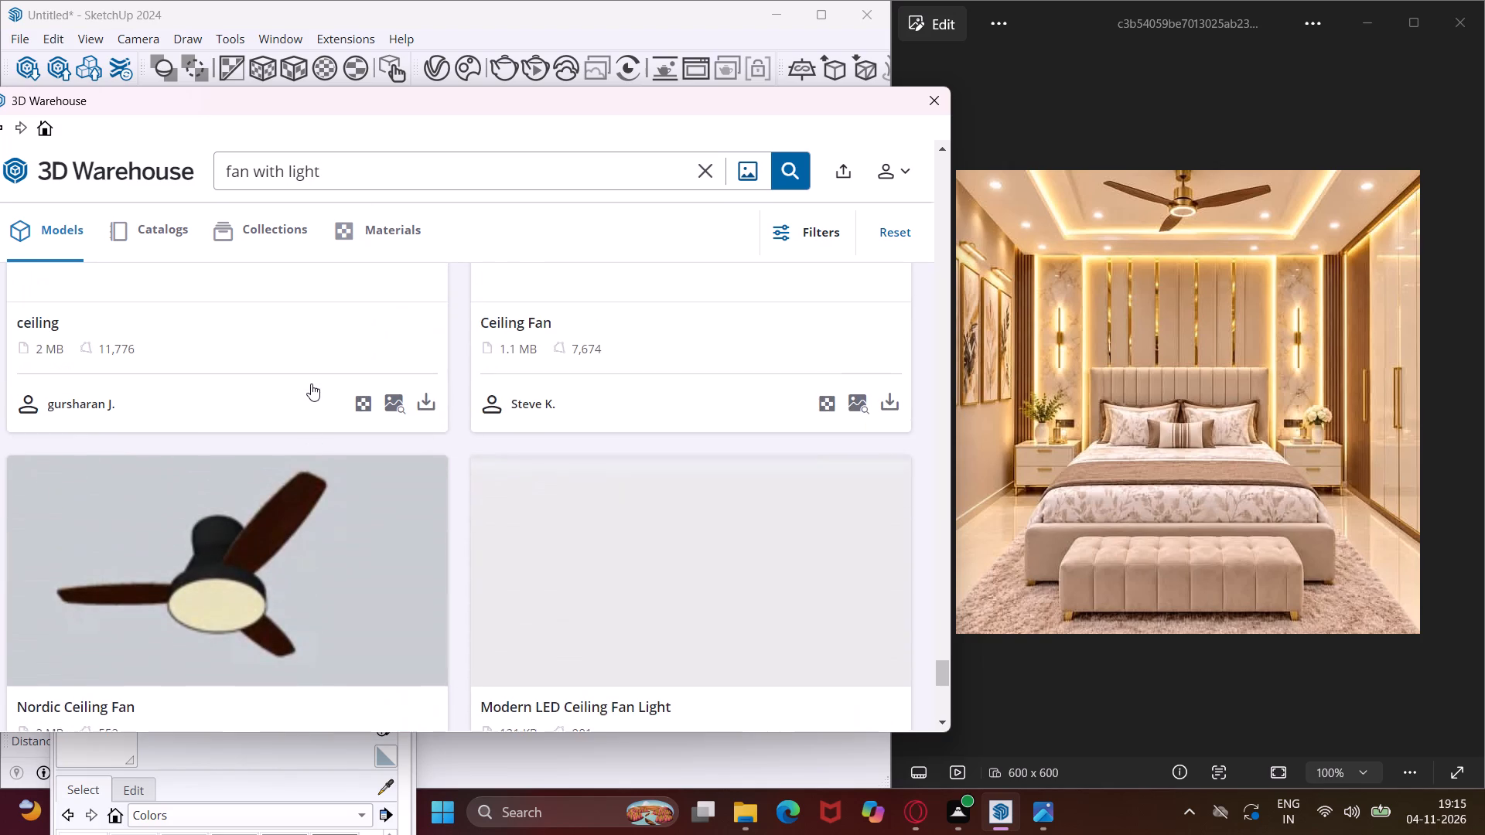
scroll(311, 383, "up", 3)
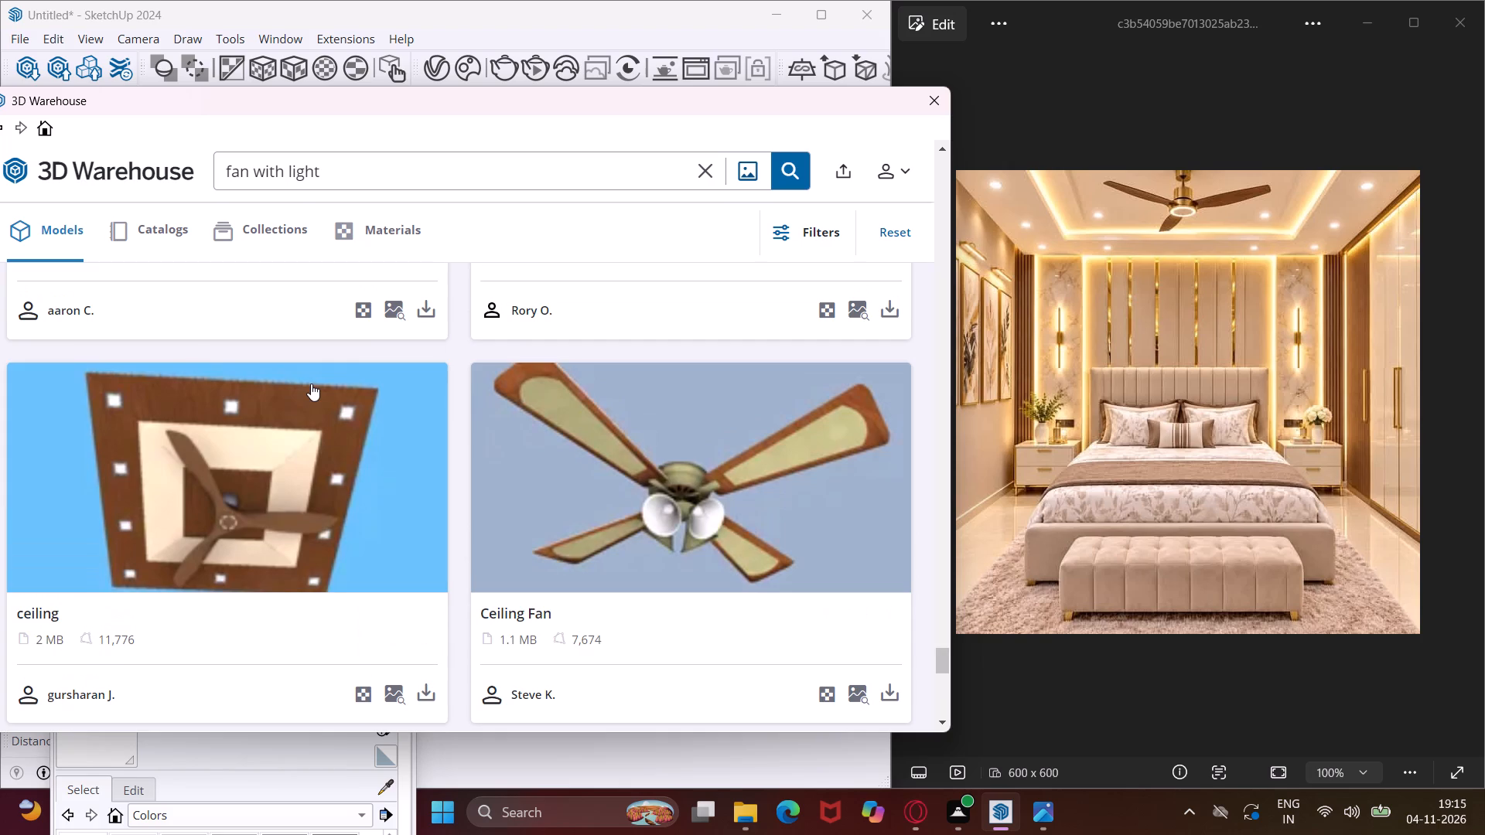
scroll(311, 383, "up", 6)
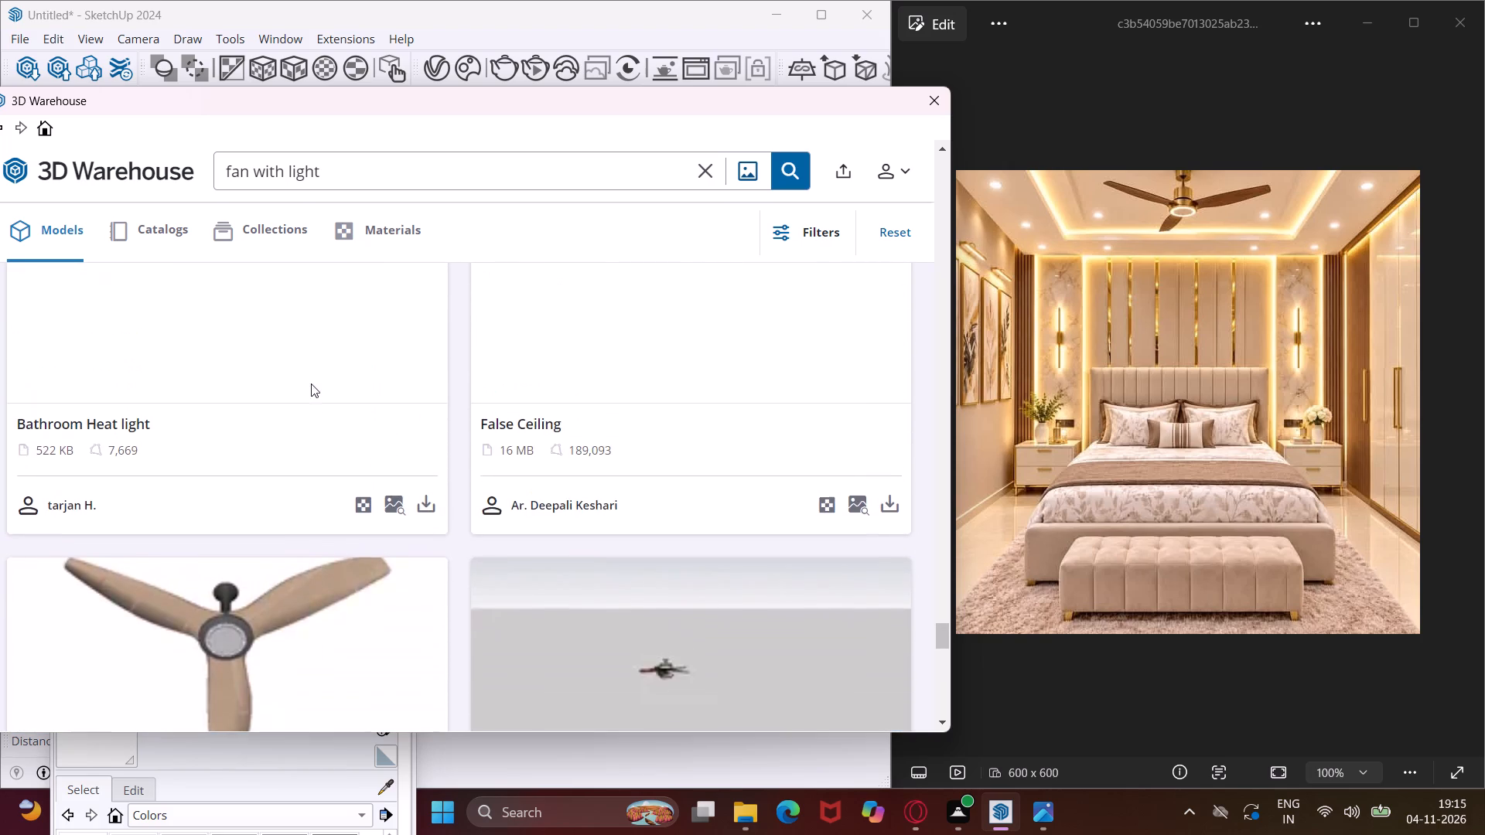
scroll(311, 383, "up", 11)
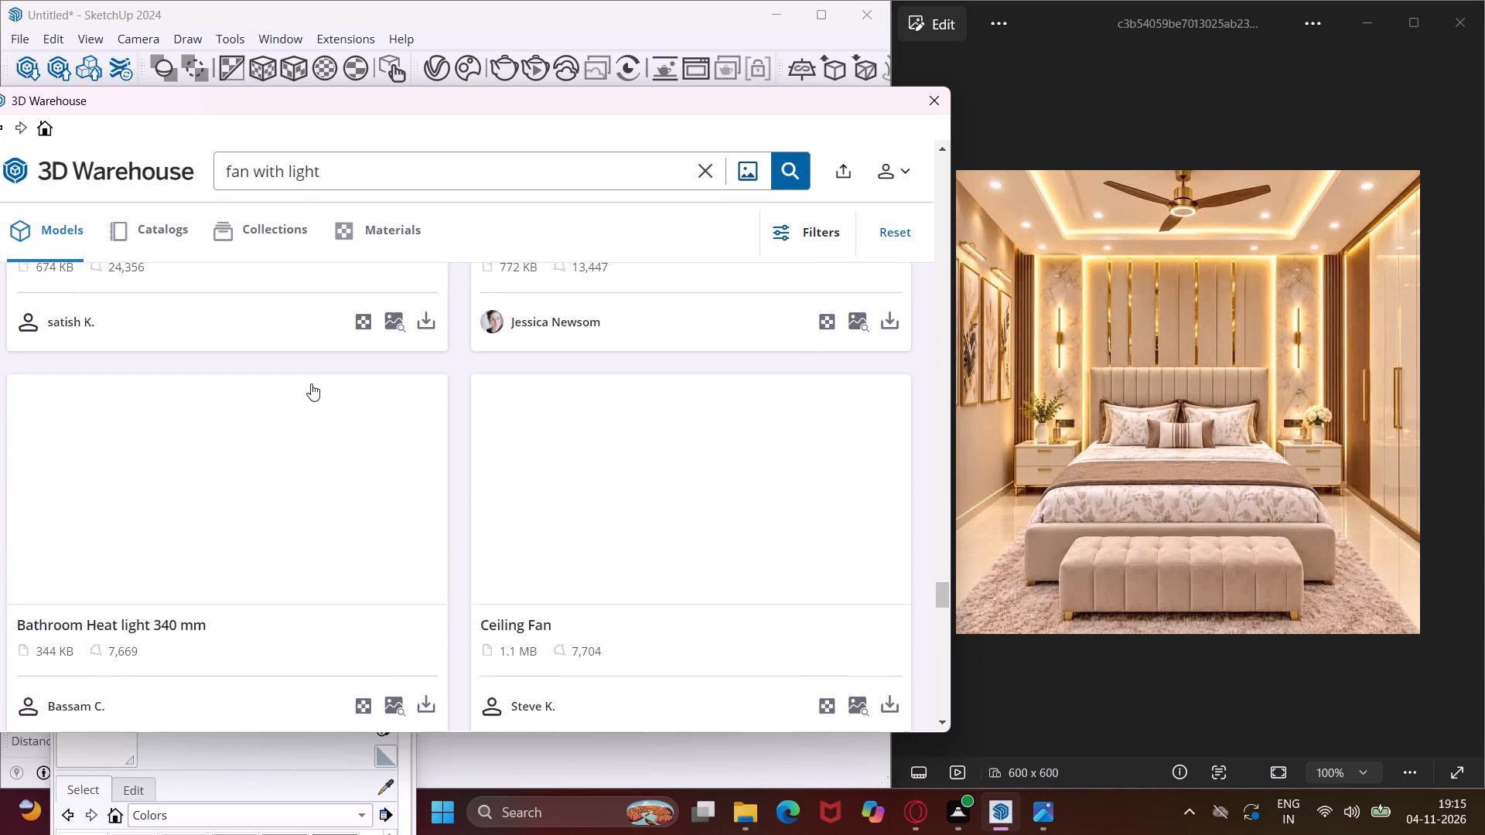
scroll(311, 383, "up", 5)
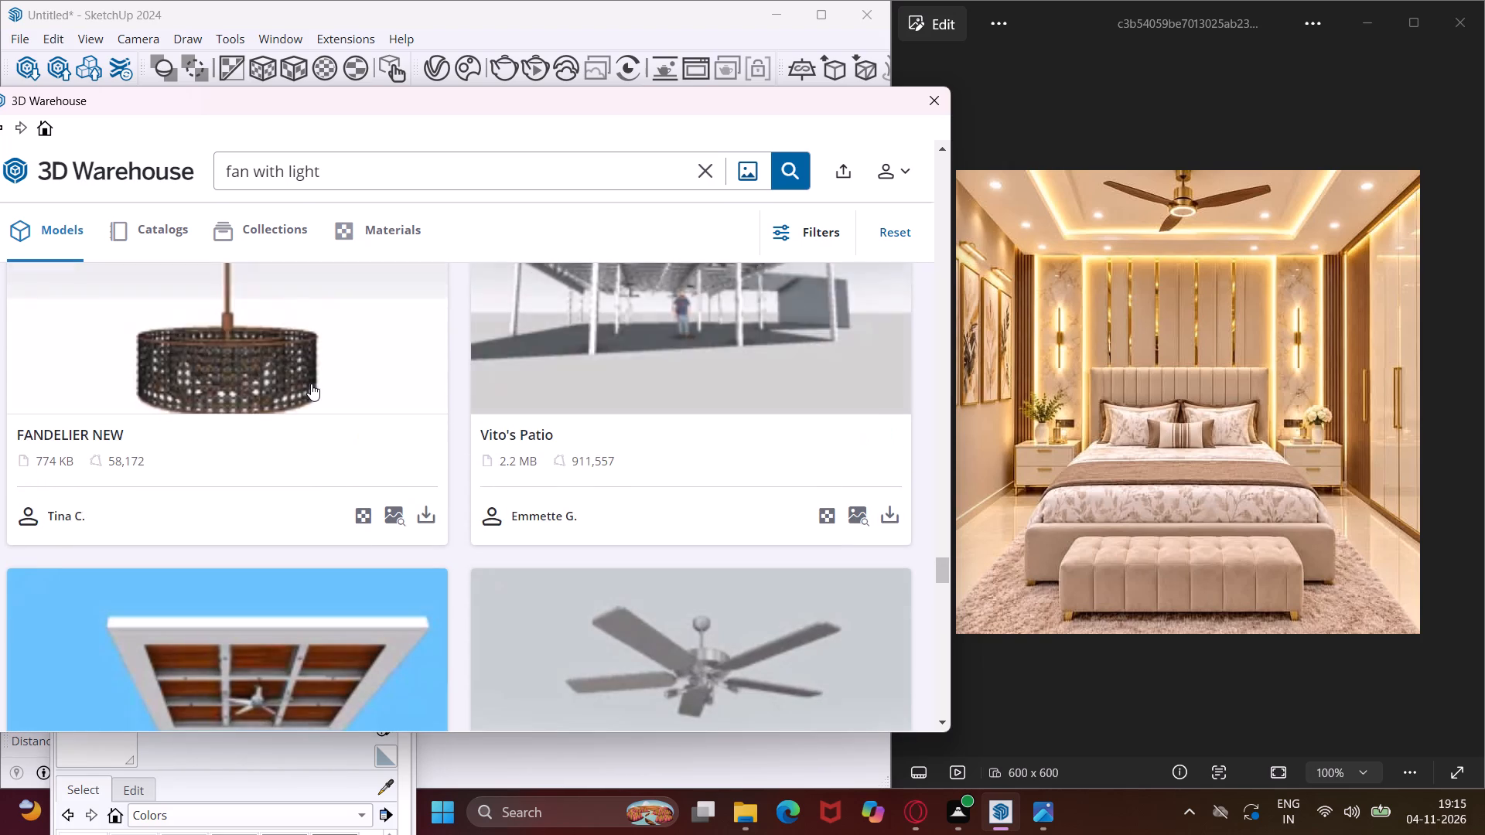
scroll(311, 383, "up", 6)
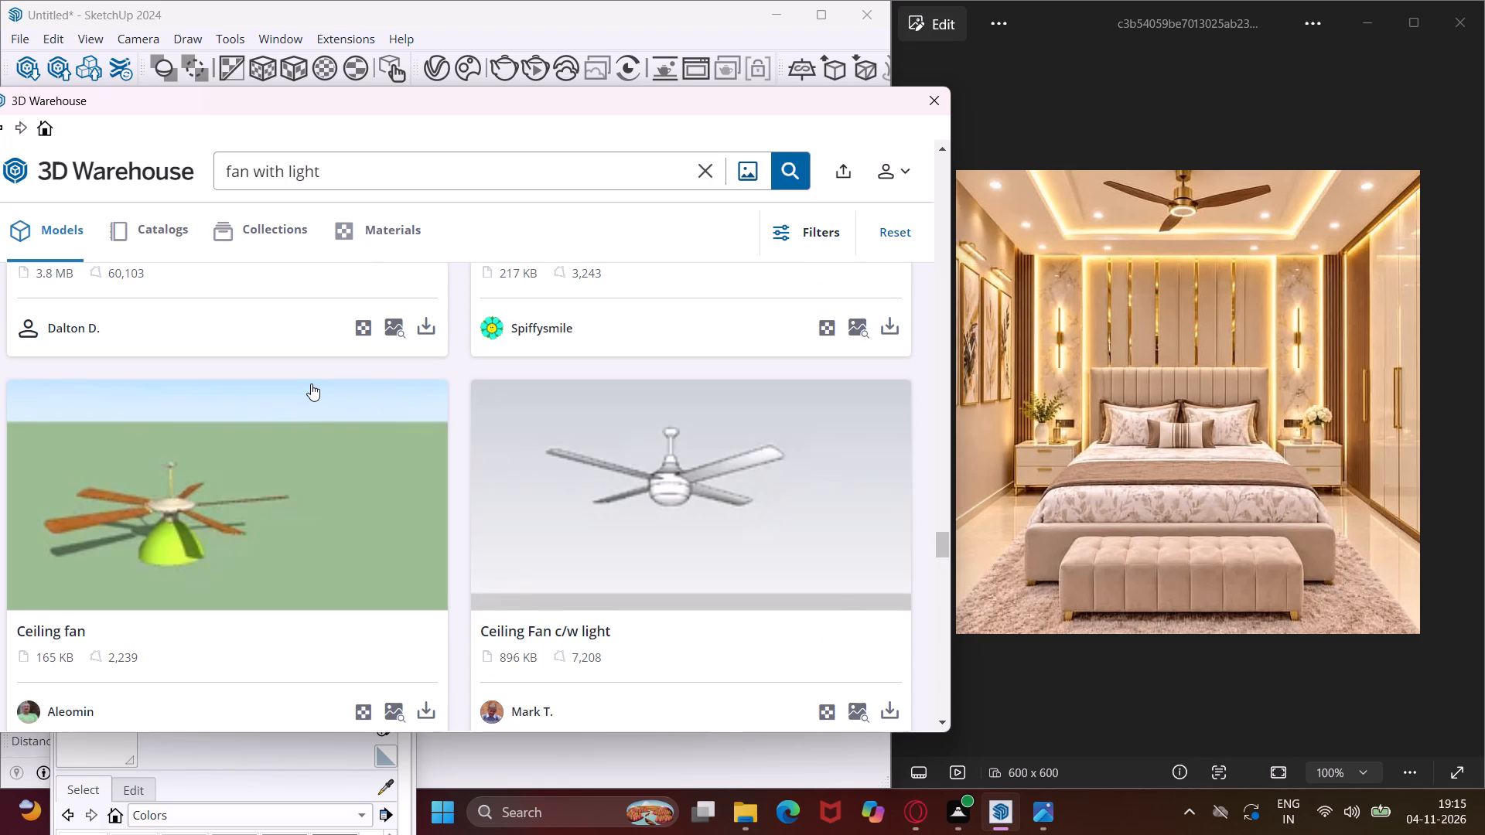
scroll(311, 383, "down", 1)
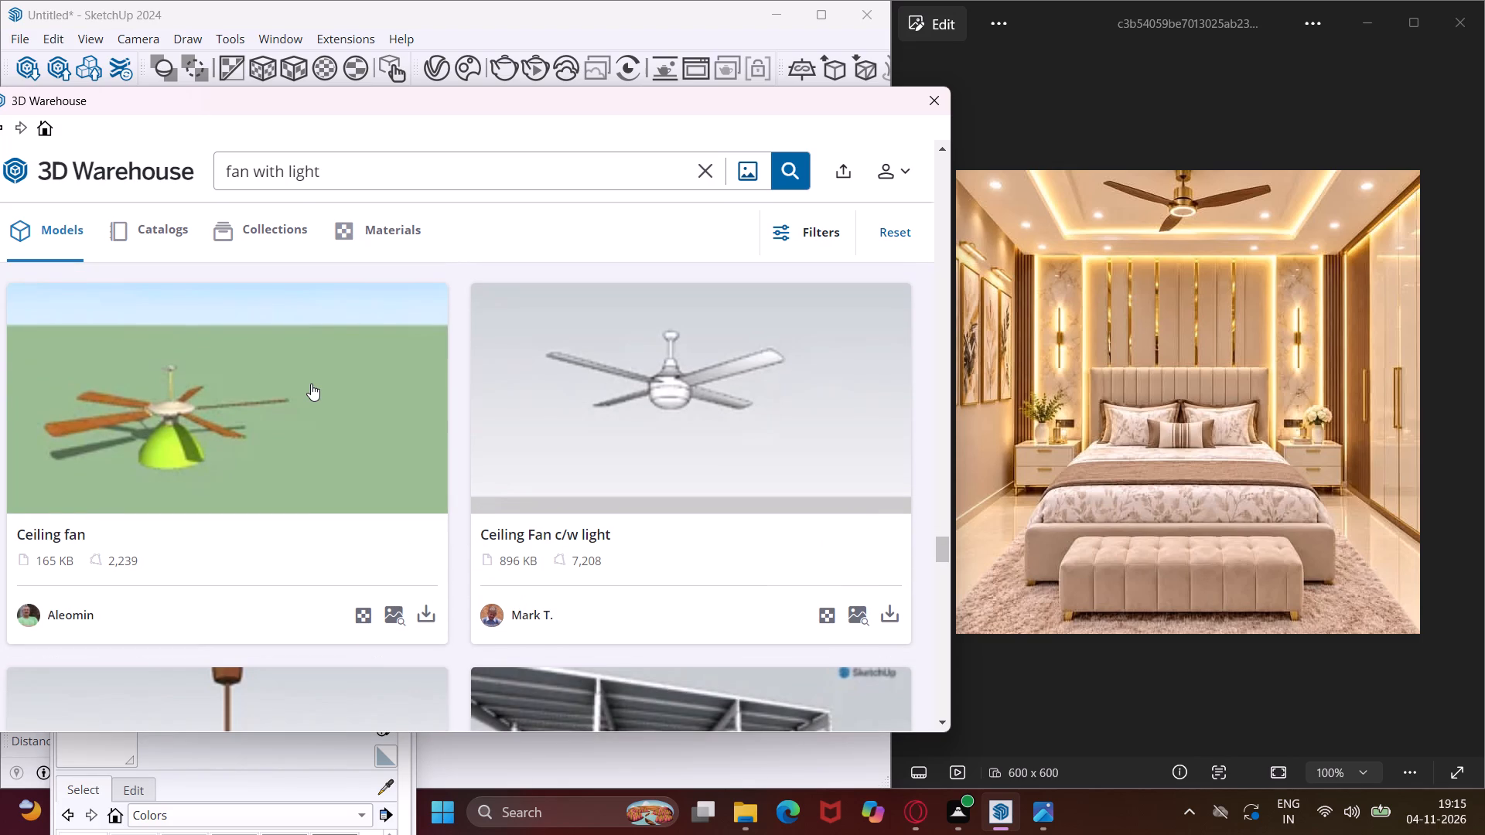
scroll(311, 383, "up", 5)
scroll(311, 383, "down", 2)
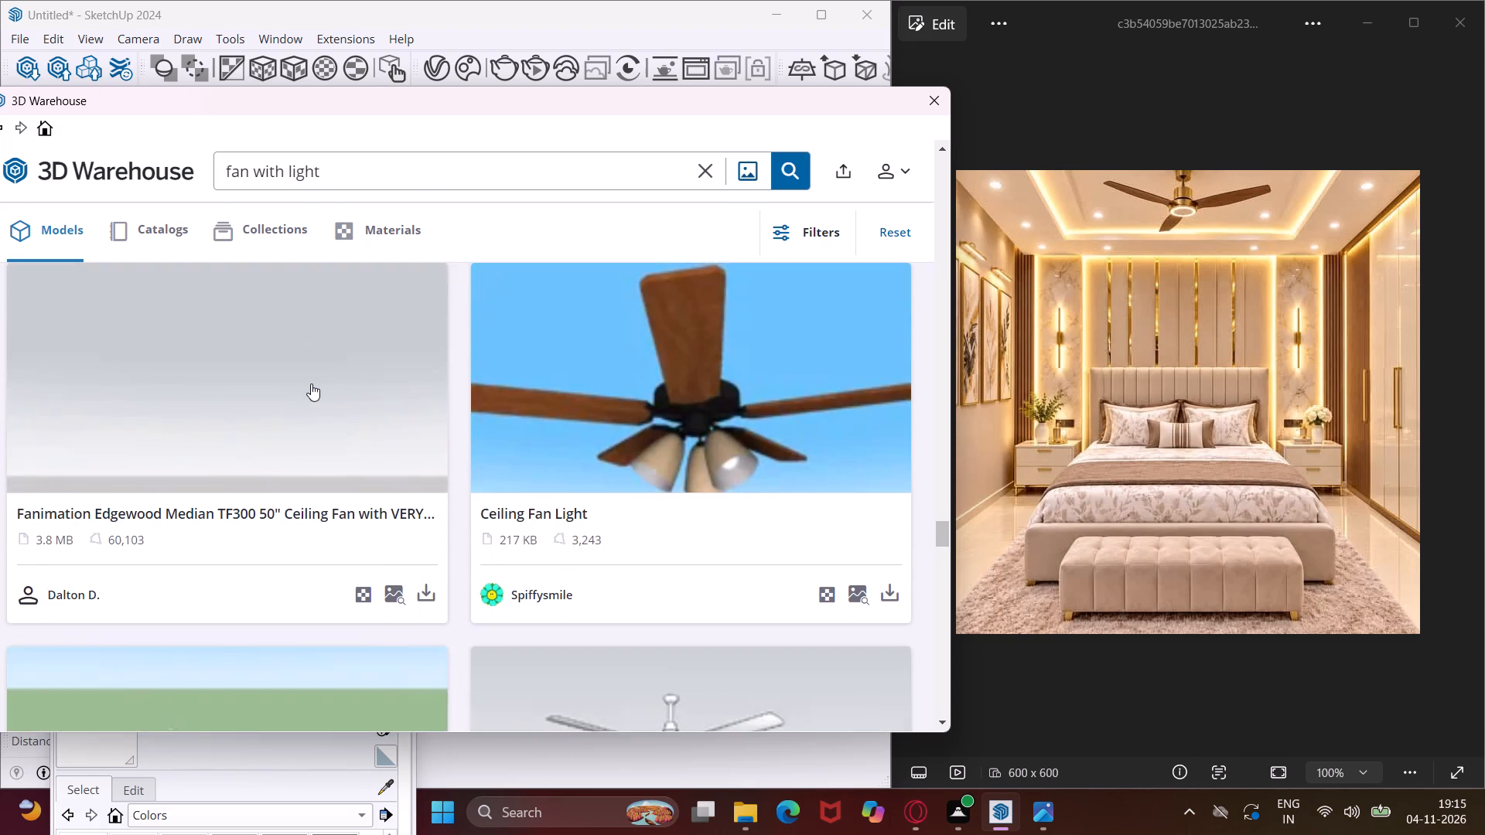
scroll(311, 383, "down", 1)
scroll(311, 383, "up", 5)
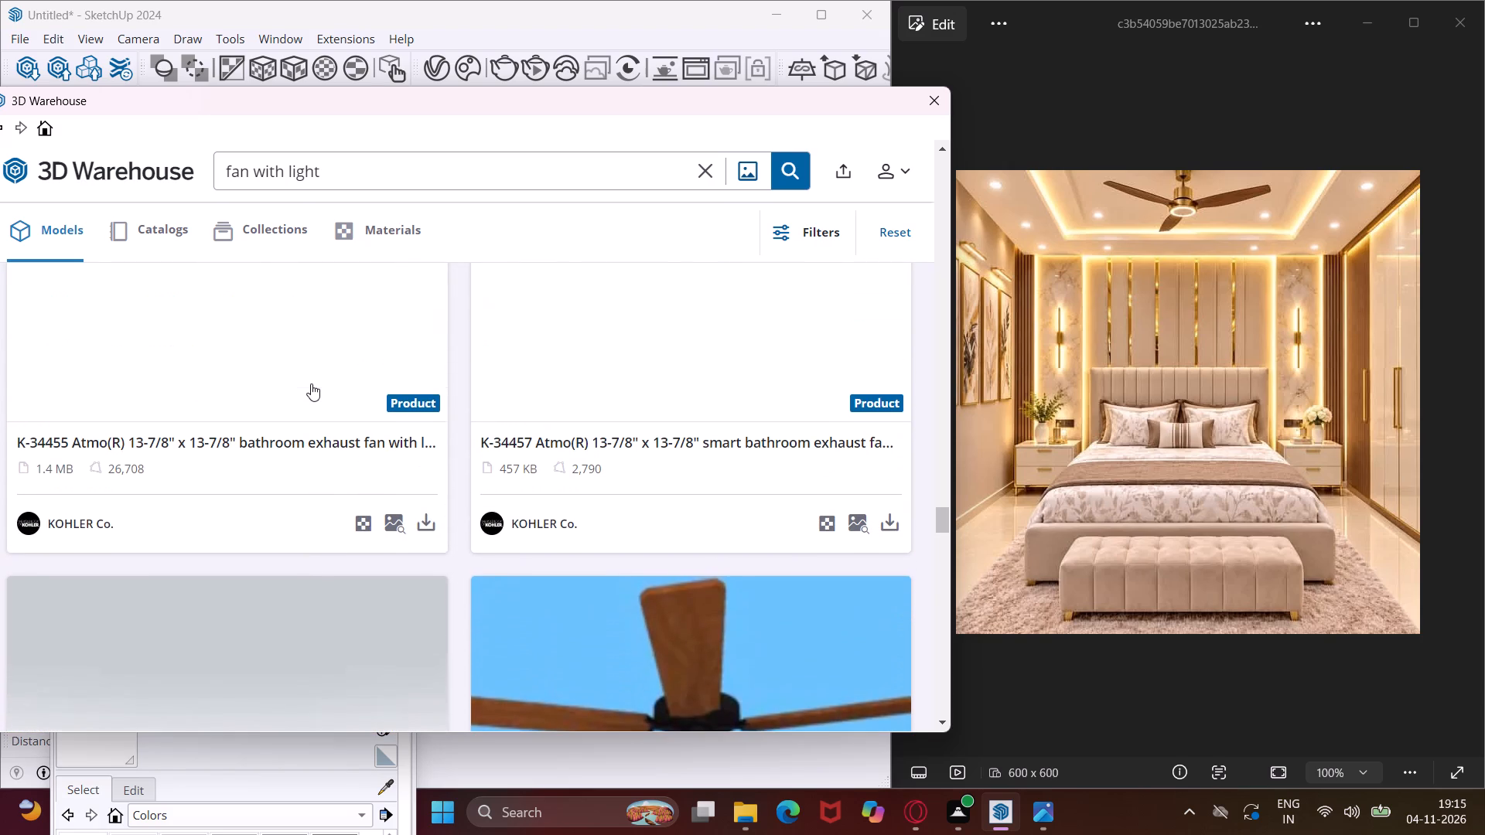
scroll(311, 383, "up", 1)
scroll(311, 383, "down", 9)
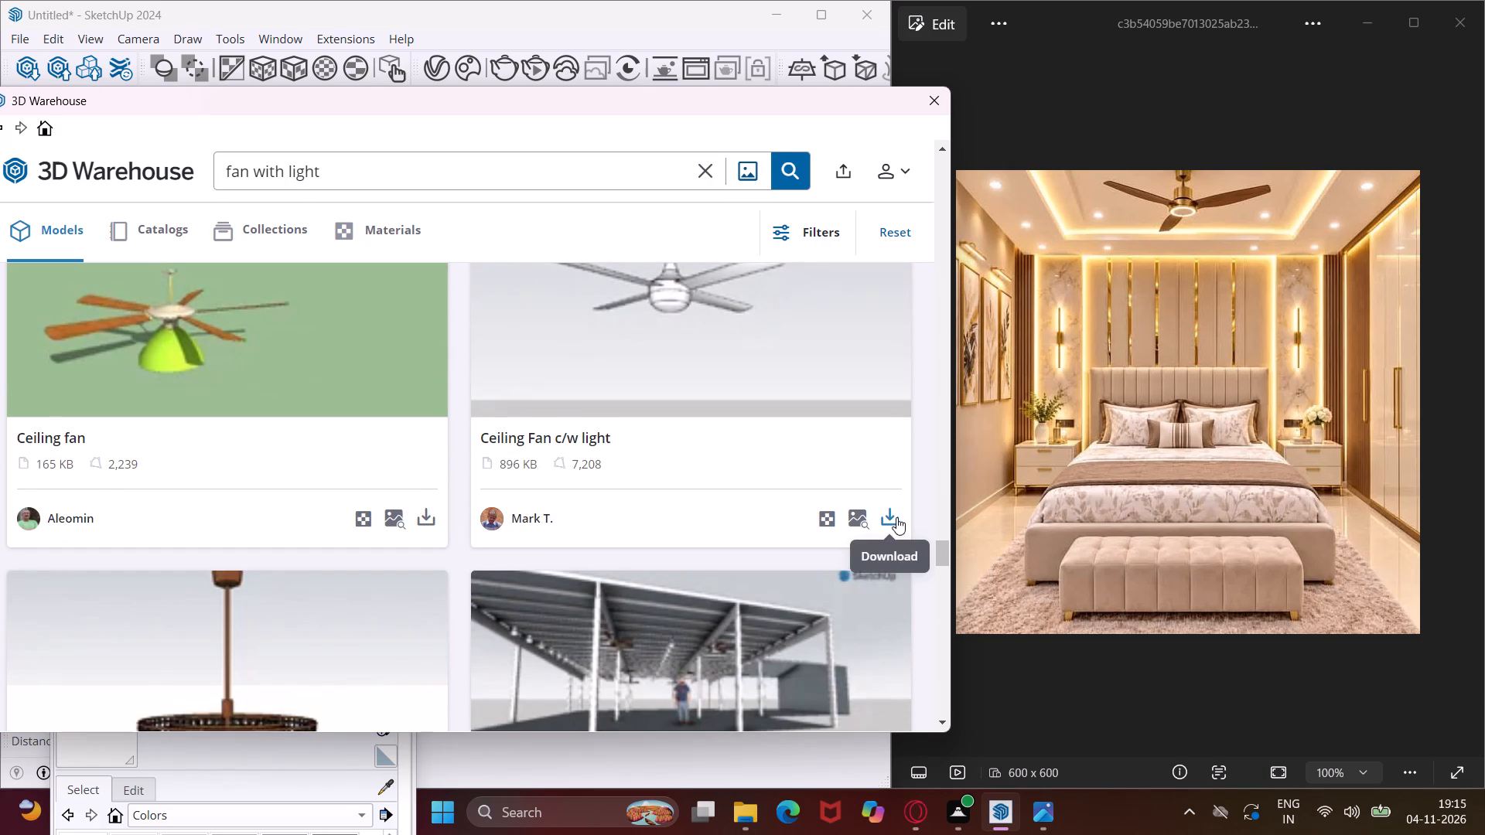
Import the "Ceiling Fan c/w light" model and place it outside the room near the front end of the wardrobe-side wall.
left_click(896, 517)
left_click(415, 432)
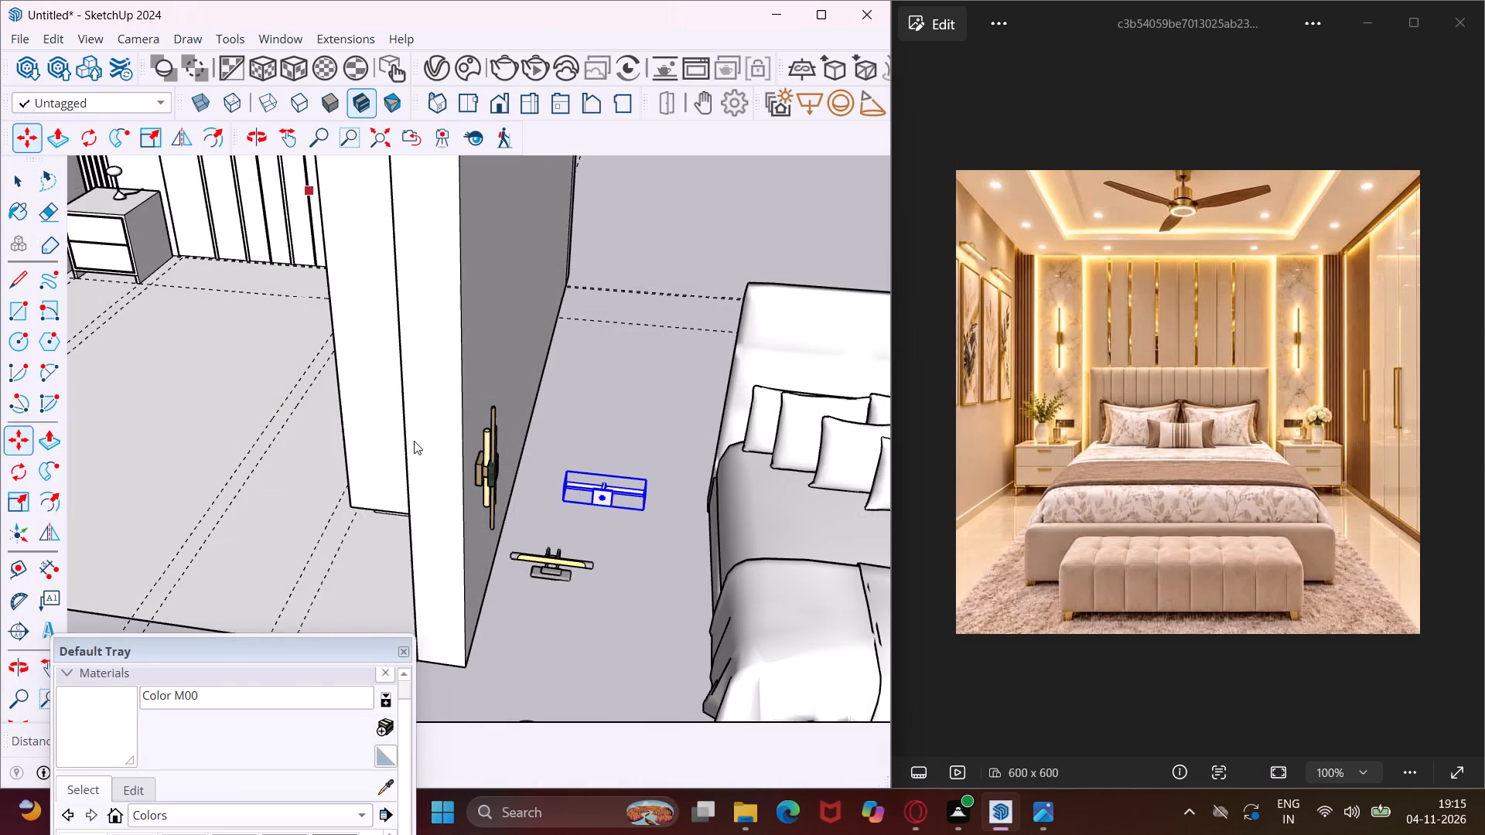
scroll(448, 497, "down", 9)
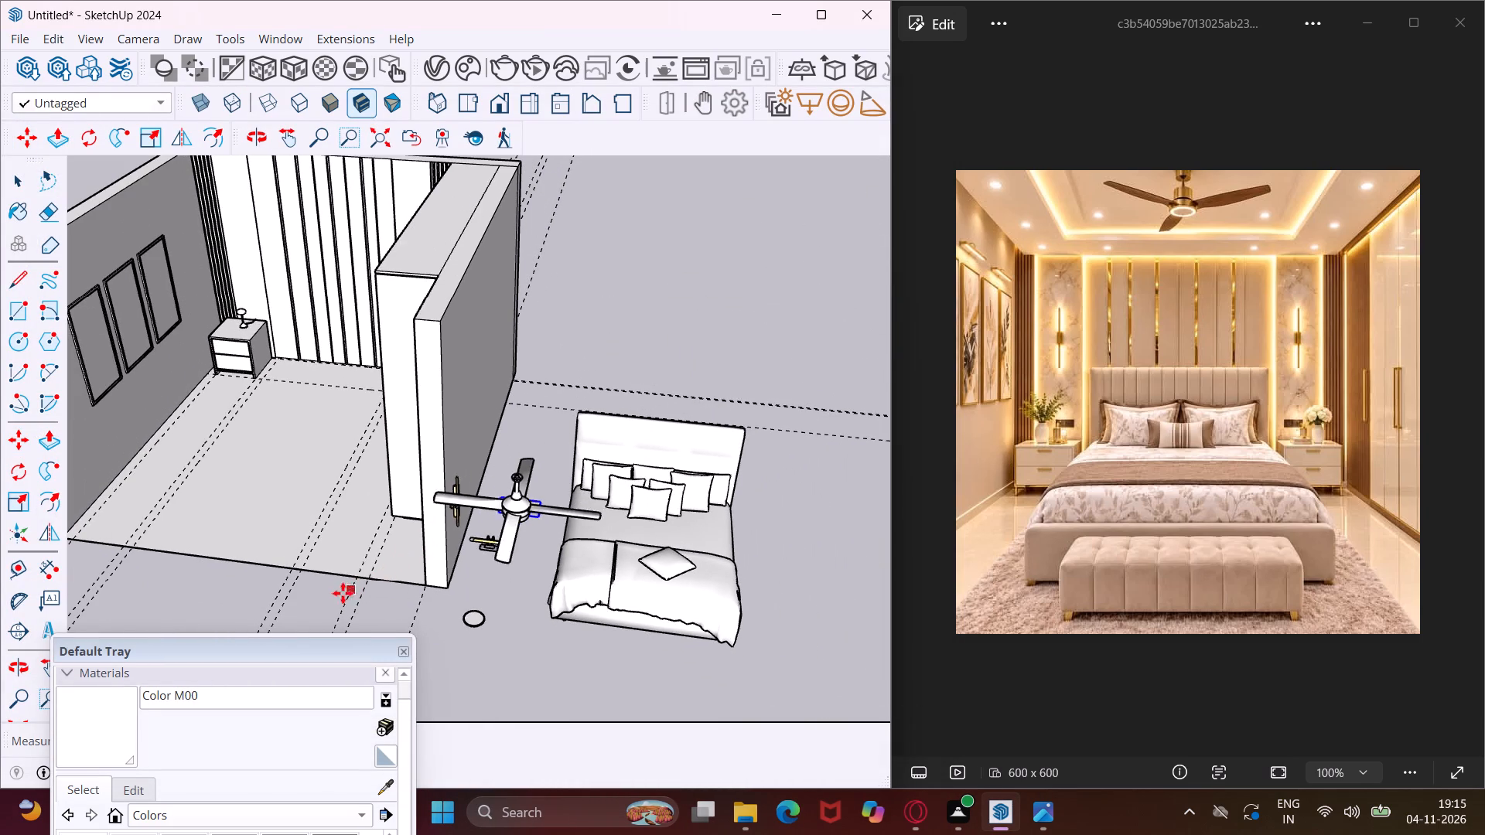
left_click(321, 629)
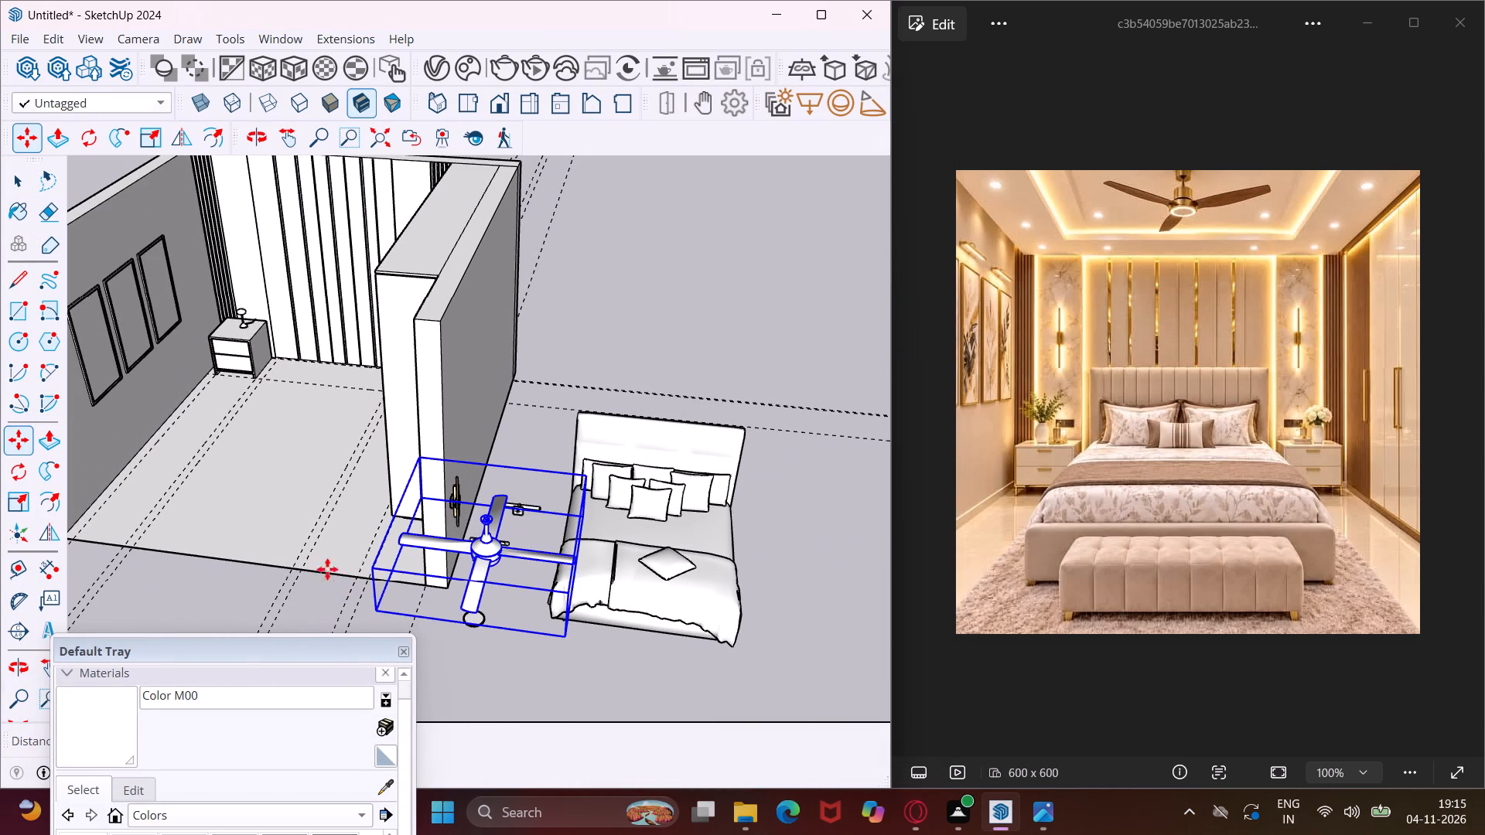
scroll(296, 414, "down", 4)
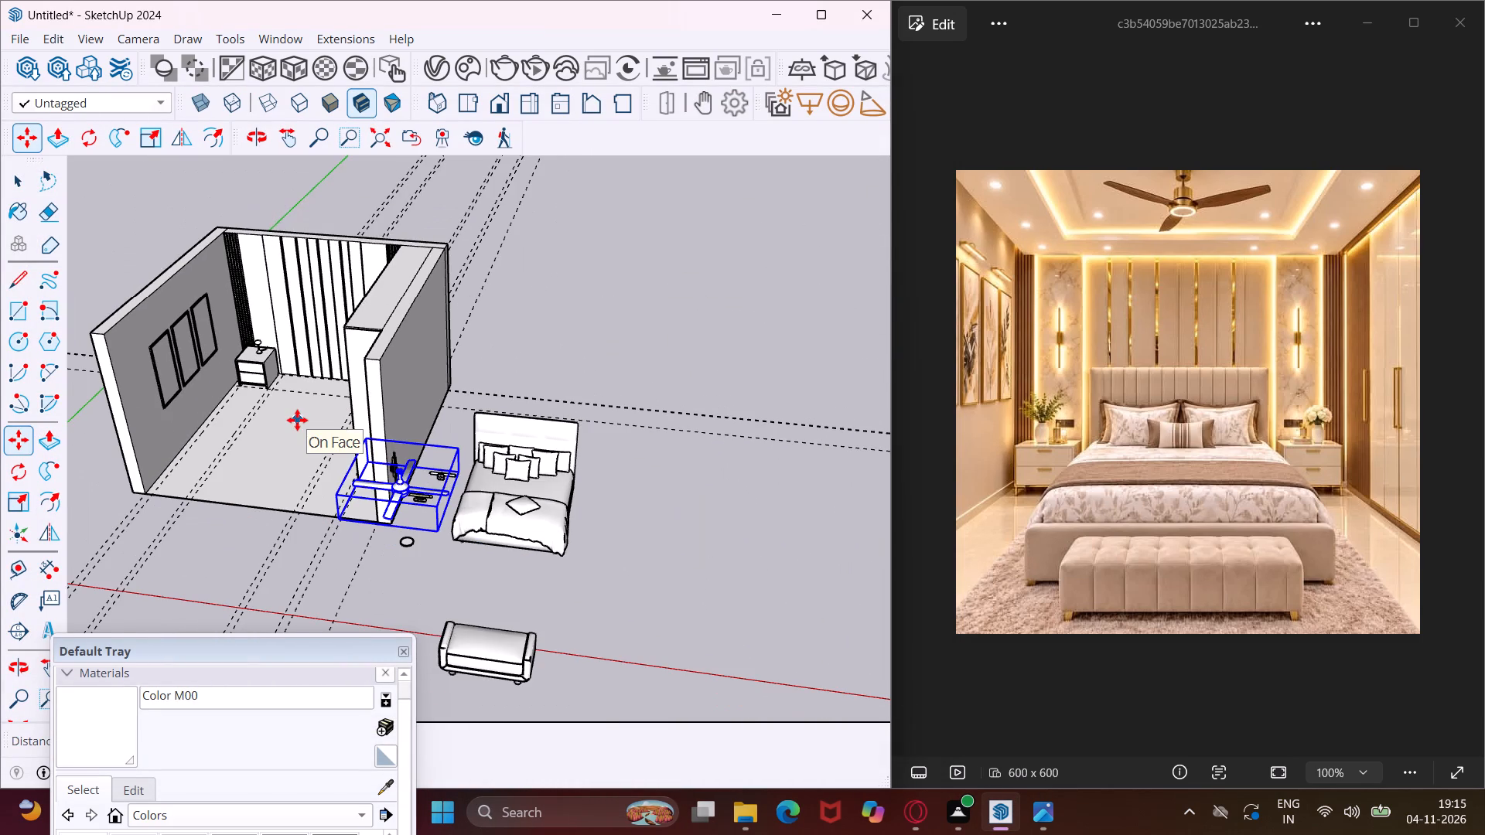
key("Escape")
key("space")
Move the bed by its rear bottom corner into the room, between the two nightstands and against the panelled back wall.
scroll(538, 487, "up", 4)
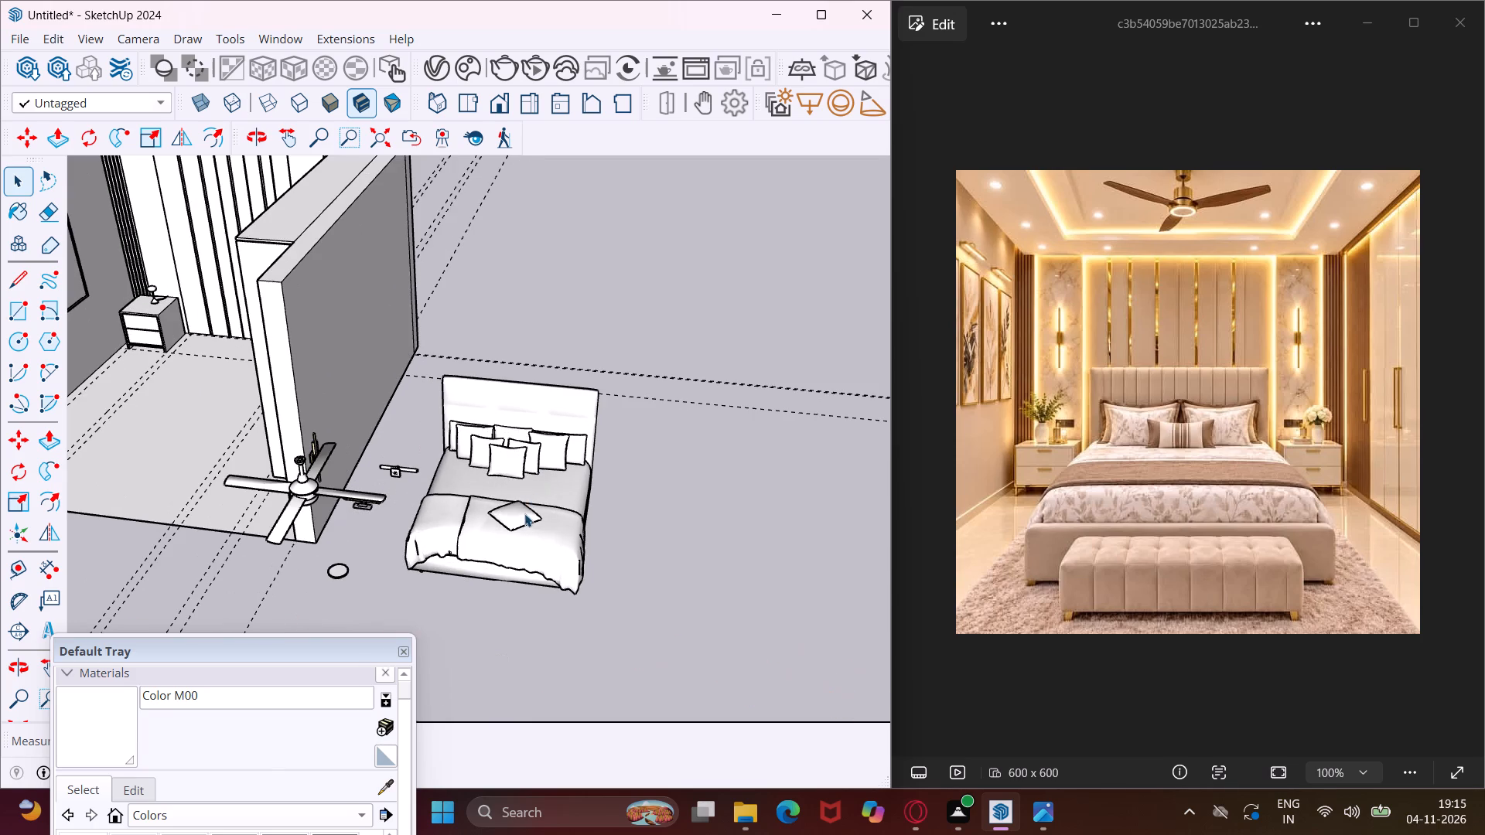
left_click(521, 520)
key("m")
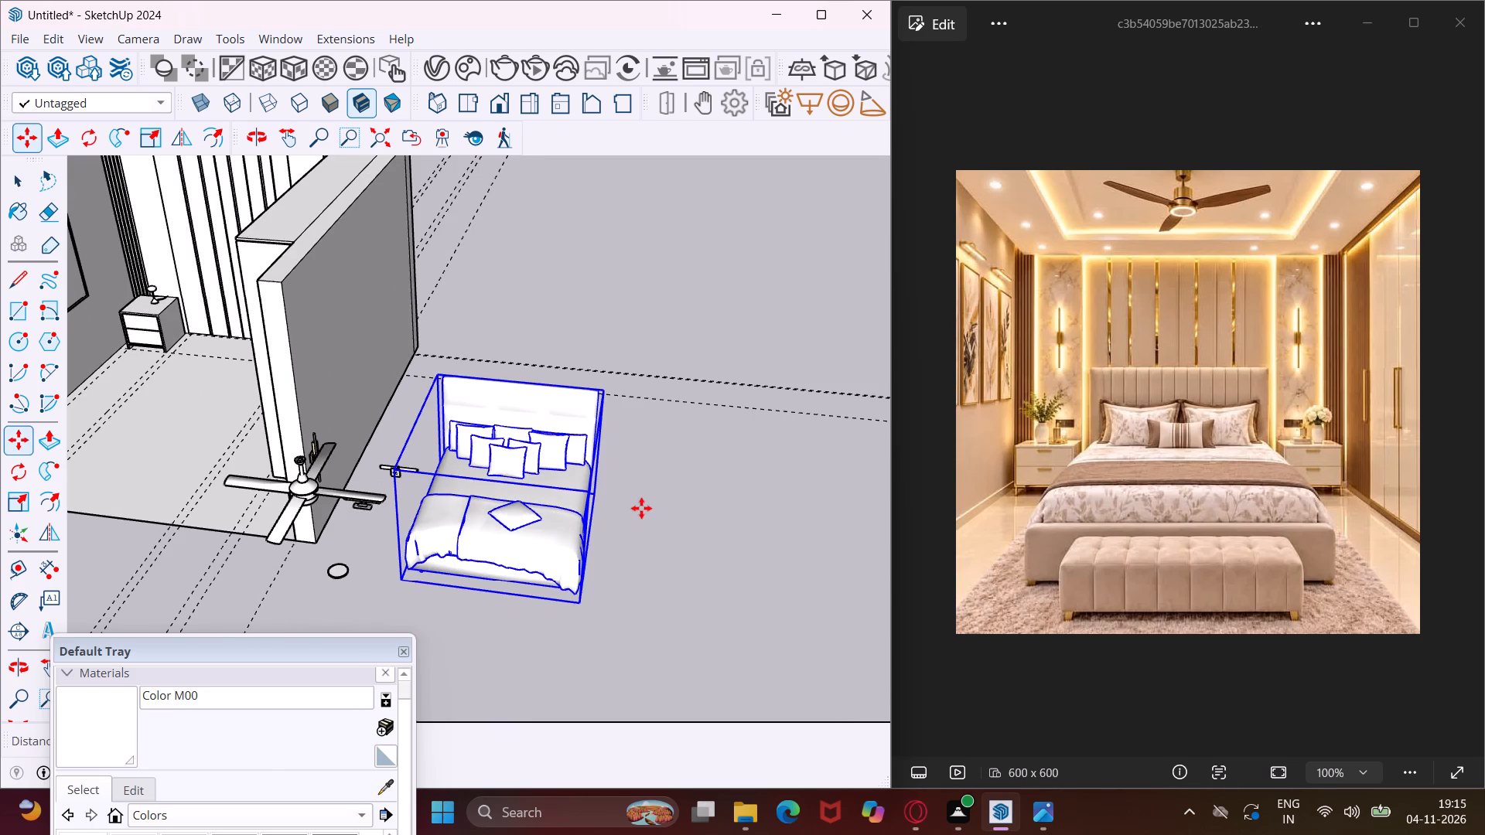
middle_click_drag(642, 499, 418, 500)
scroll(418, 500, "up", 4)
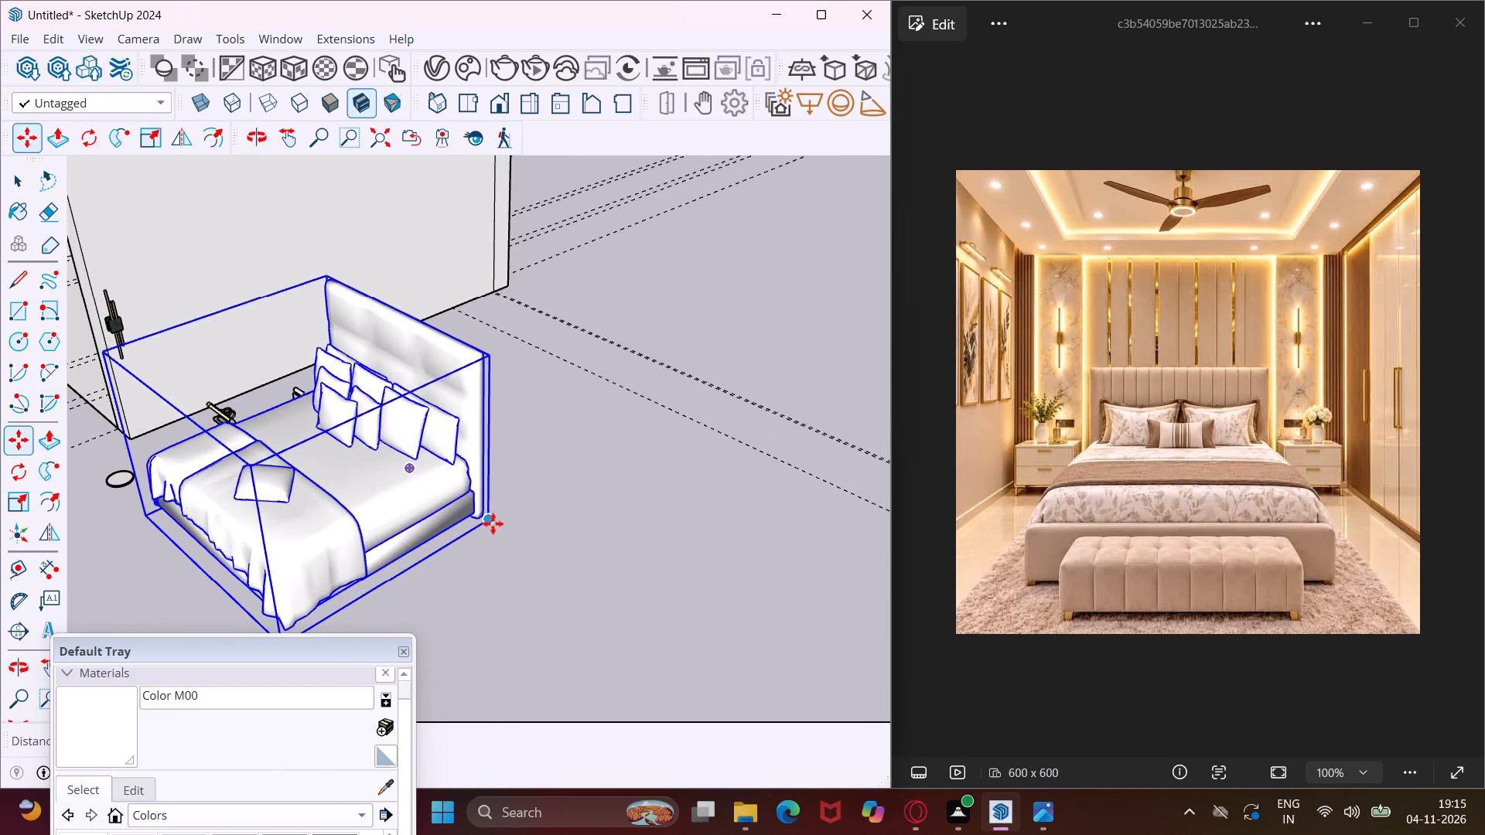
left_click(490, 522)
scroll(546, 424, "down", 7)
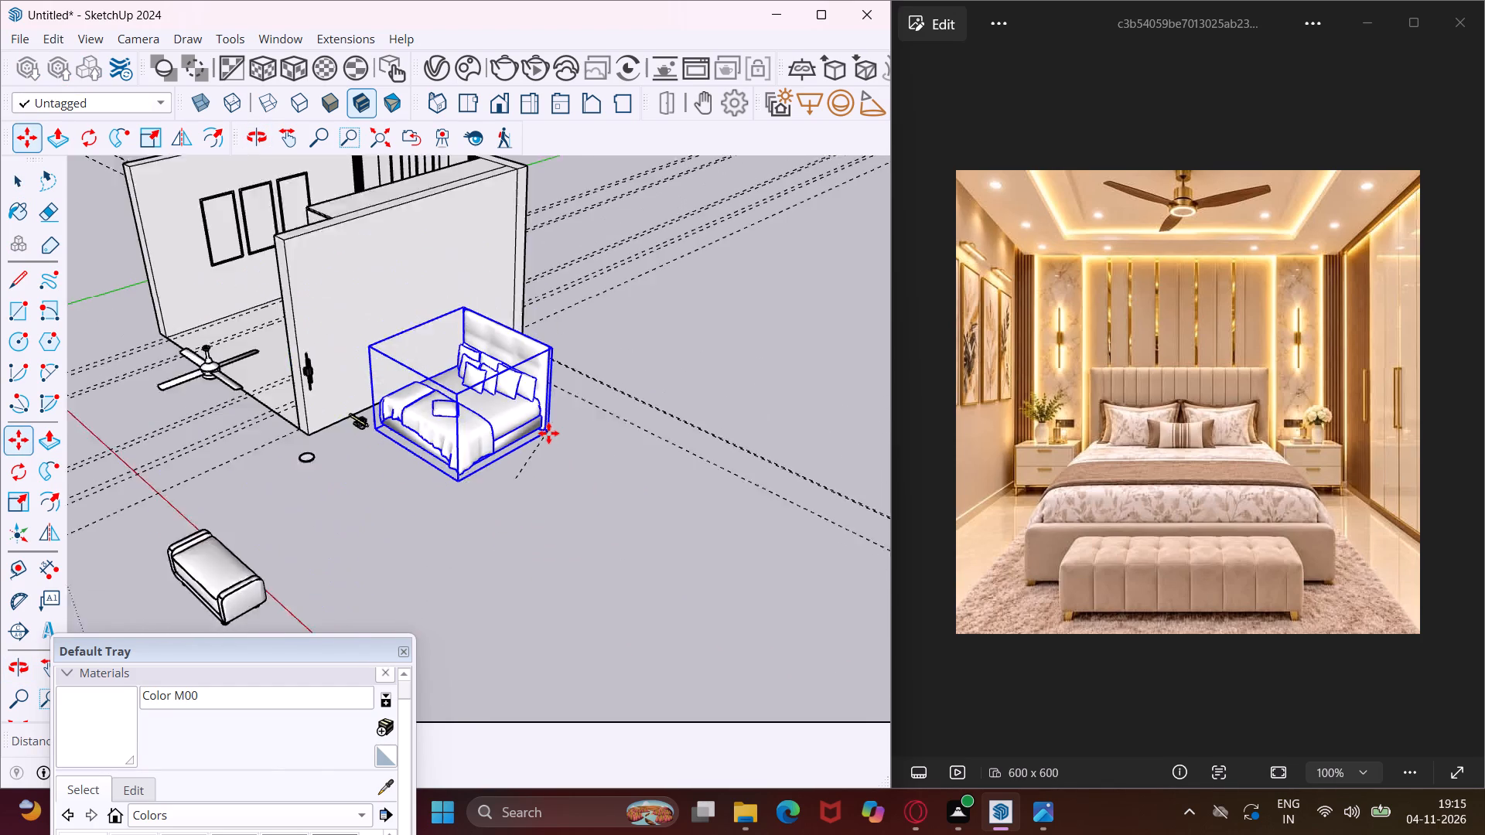
scroll(548, 434, "down", 6)
middle_click_drag(380, 357, 420, 530)
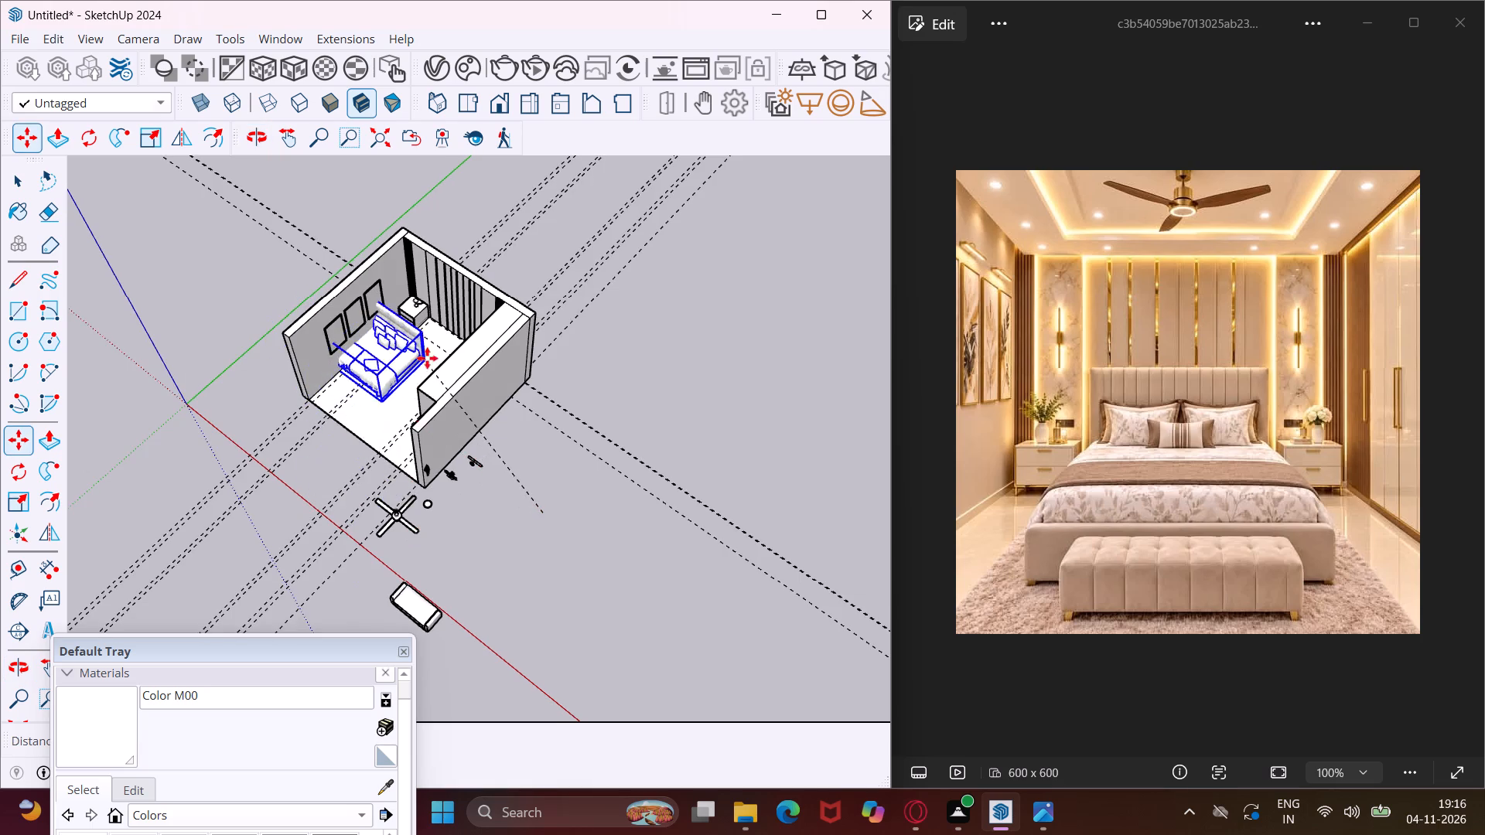
scroll(431, 357, "up", 5)
middle_click_drag(431, 357, 574, 395)
scroll(462, 360, "up", 10)
middle_click_drag(466, 322, 589, 408)
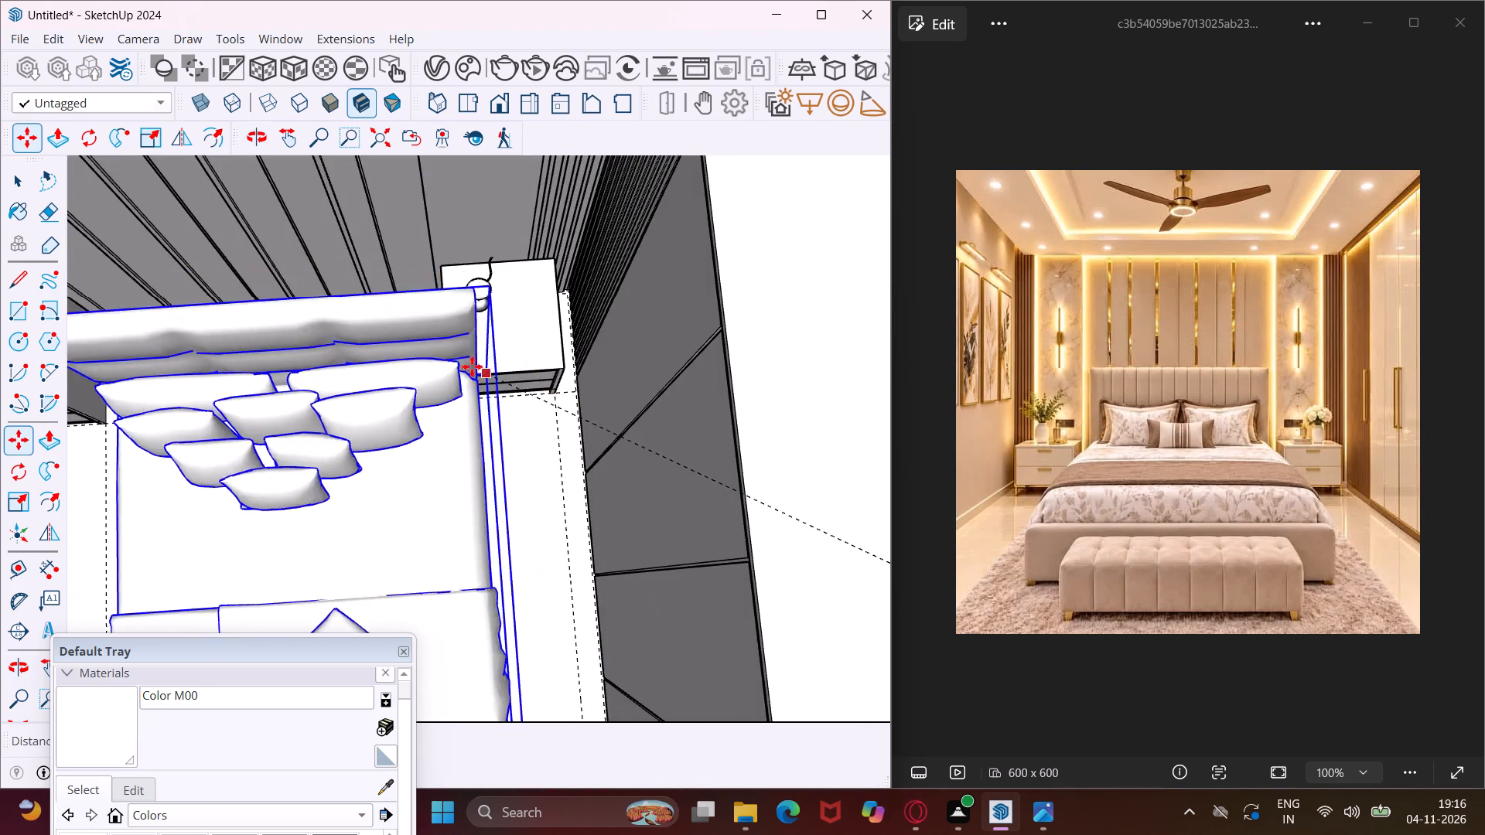
scroll(443, 326, "up", 8)
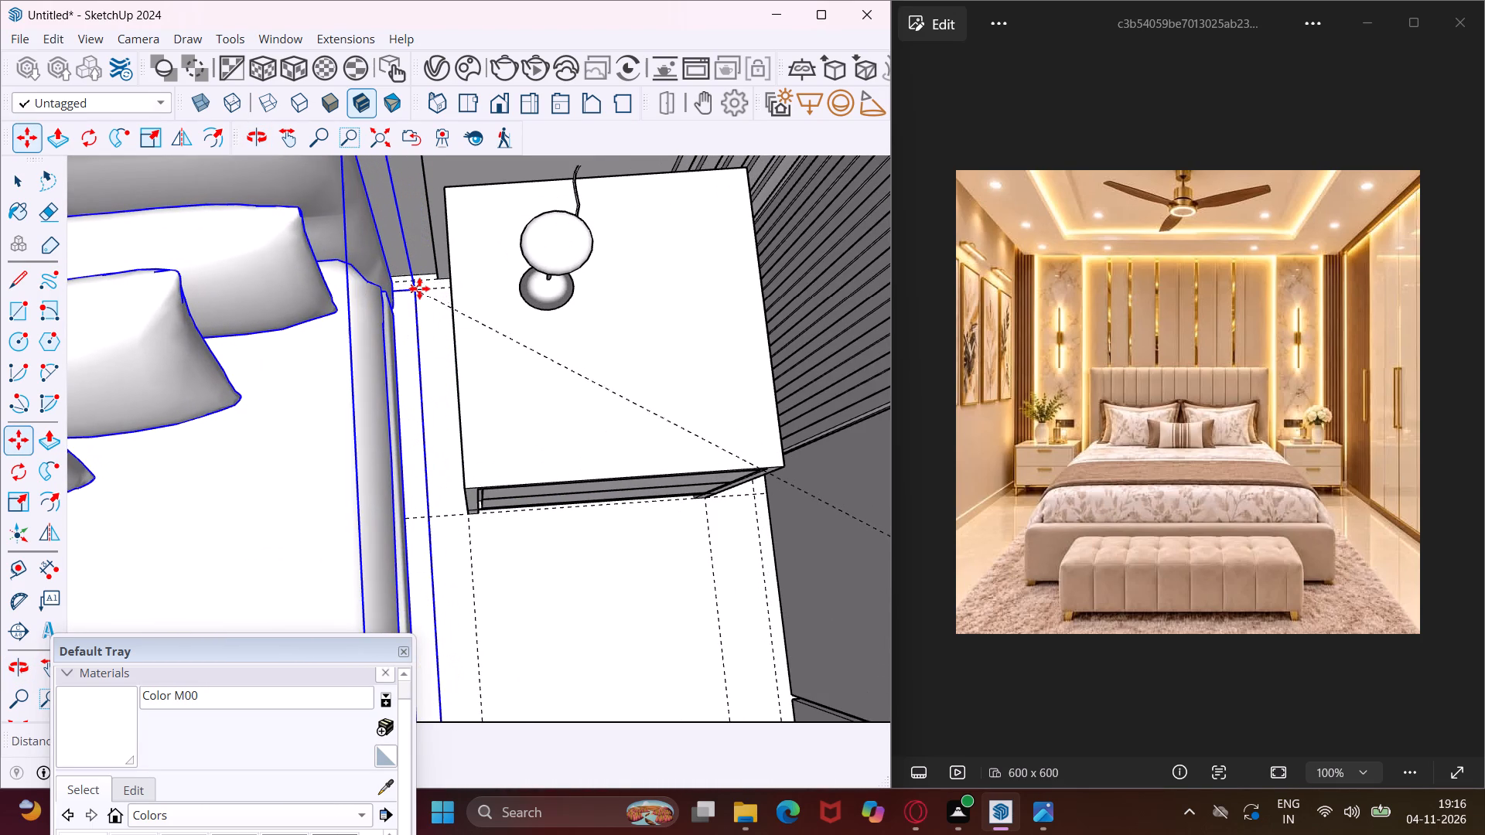
left_click(419, 288)
Examine the bed's placement between the nightstands and against the panelled wall from several angles.
scroll(418, 264, "down", 3)
middle_click_drag(418, 264, 435, 70)
scroll(419, 250, "up", 1)
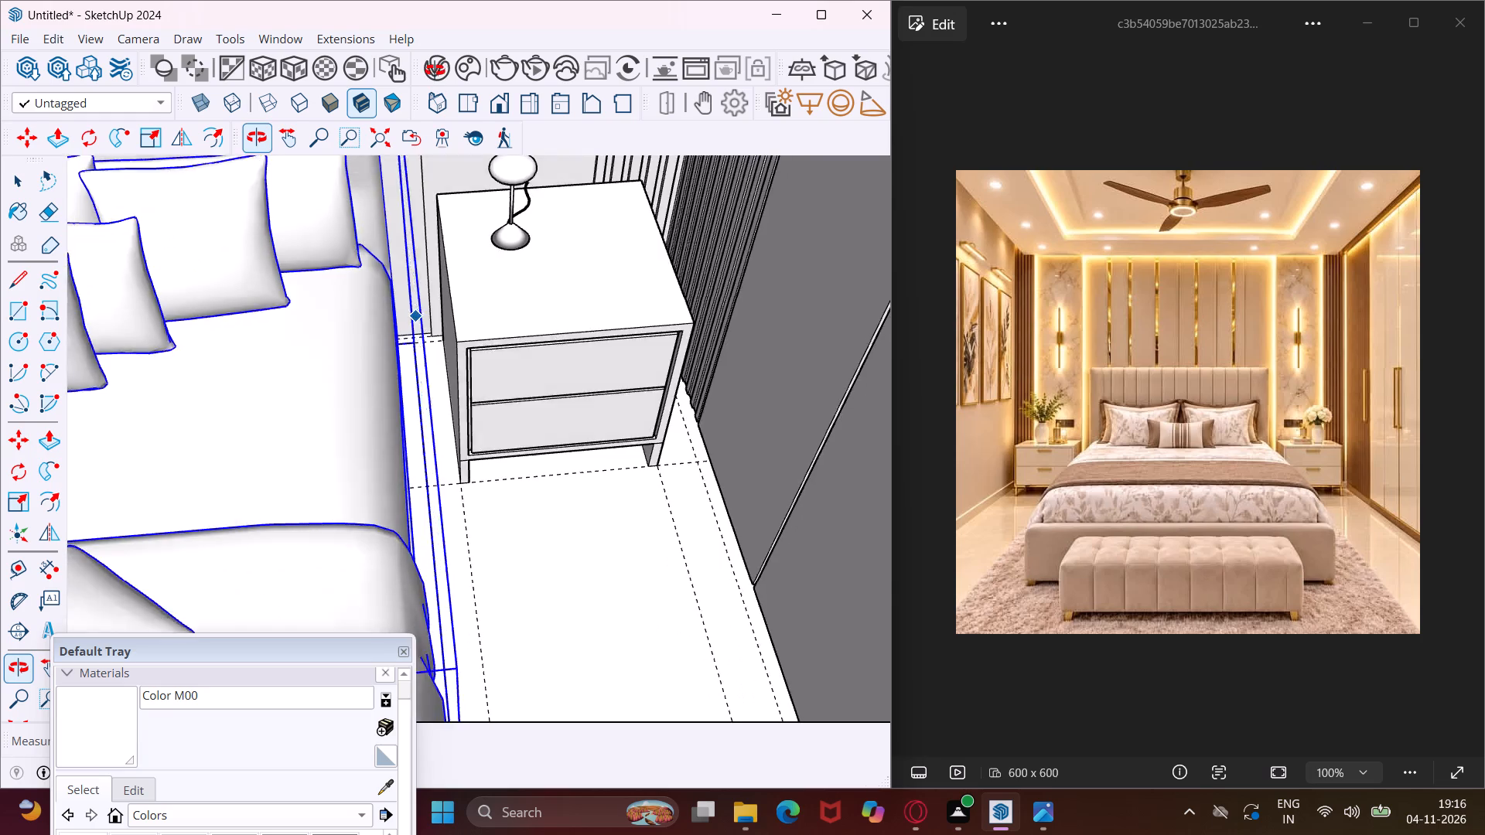
middle_click_drag(435, 70, 457, 0)
scroll(457, 0, "up", 1)
scroll(455, 7, "down", 13)
scroll(392, 437, "down", 5)
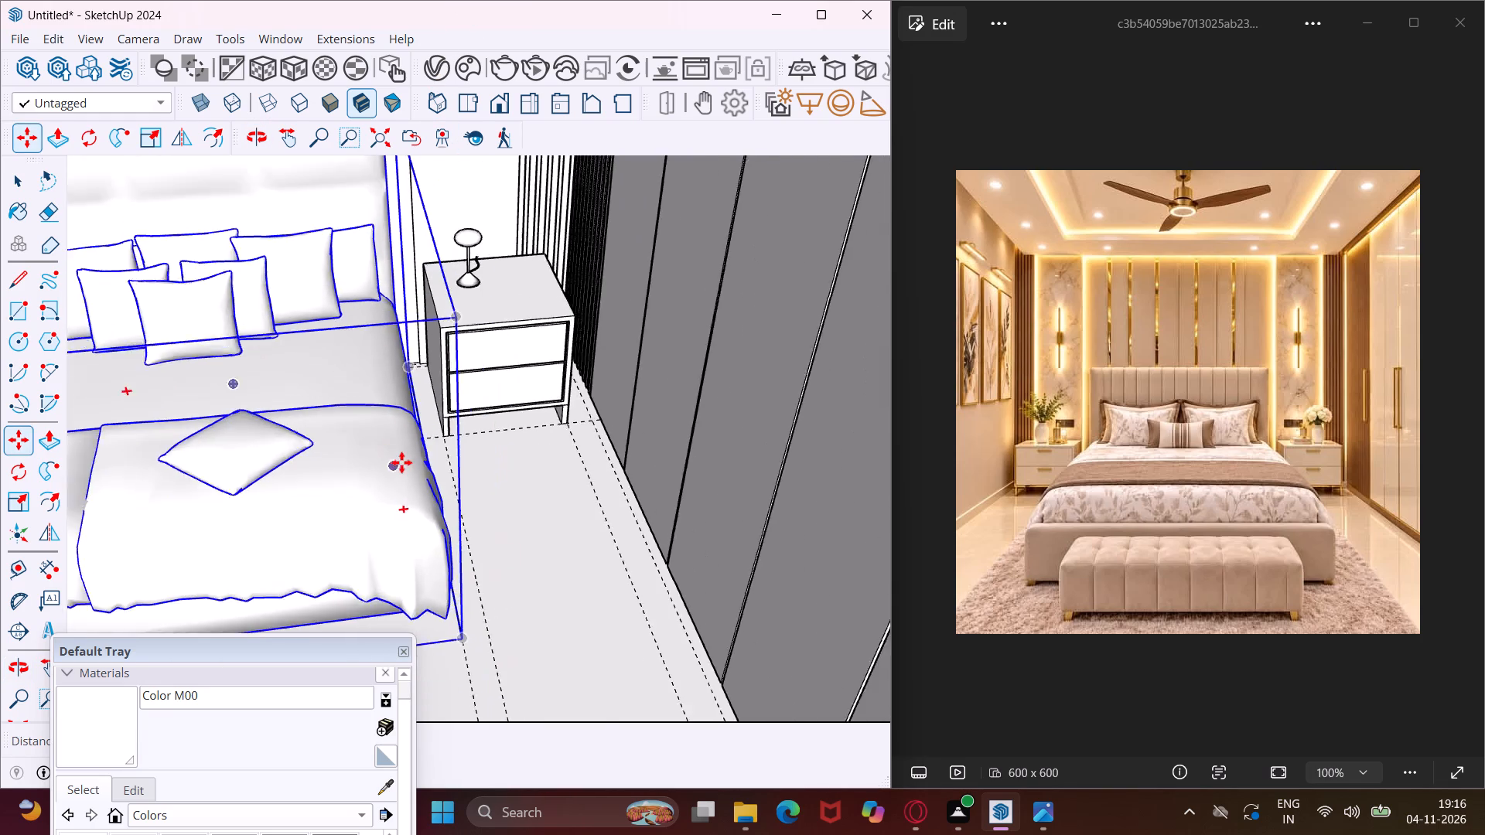
scroll(401, 462, "down", 6)
middle_click_drag(403, 482, 466, 274)
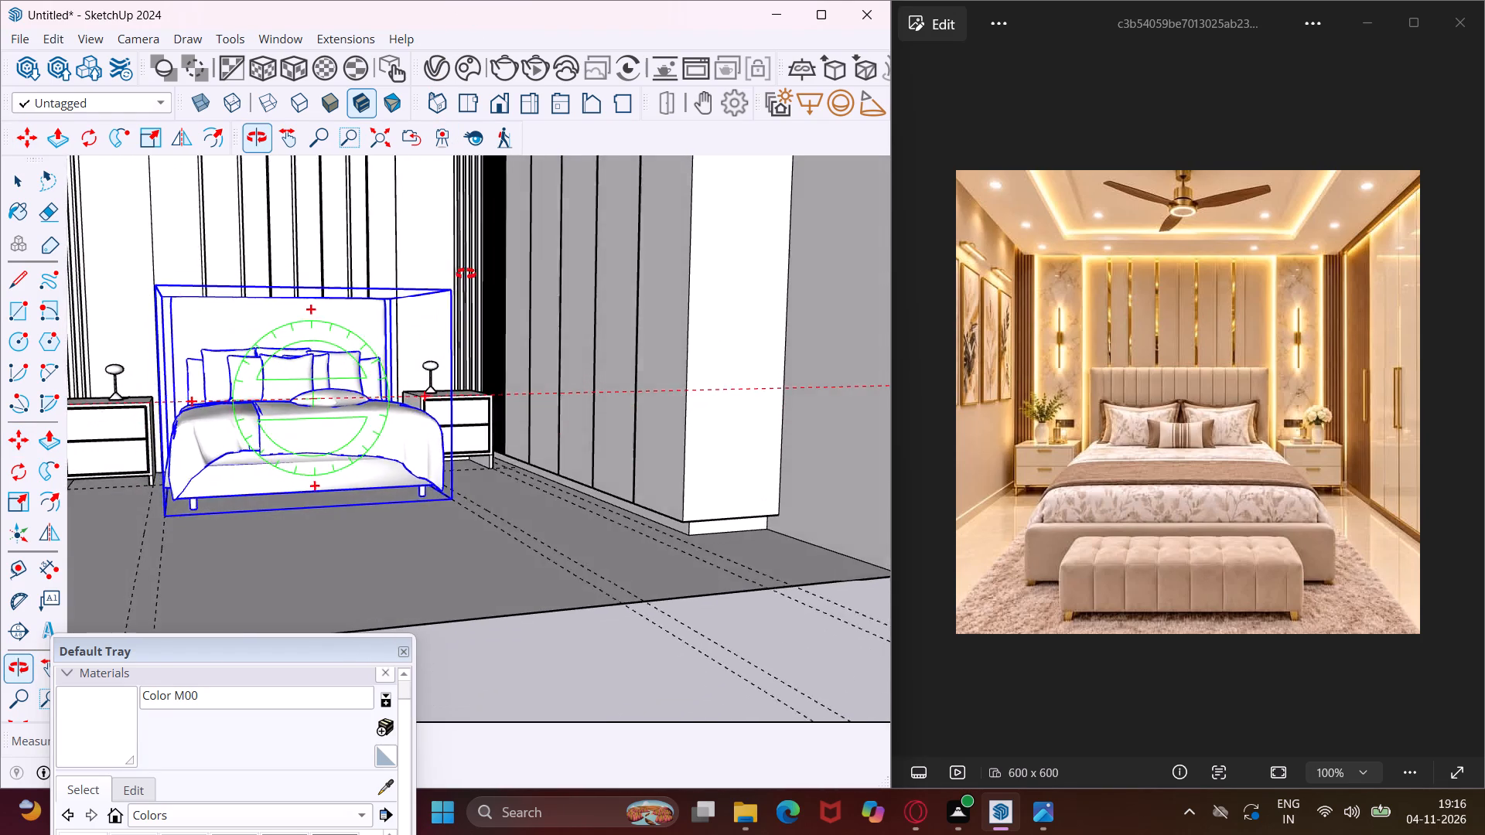
middle_click_drag(466, 274, 330, 404)
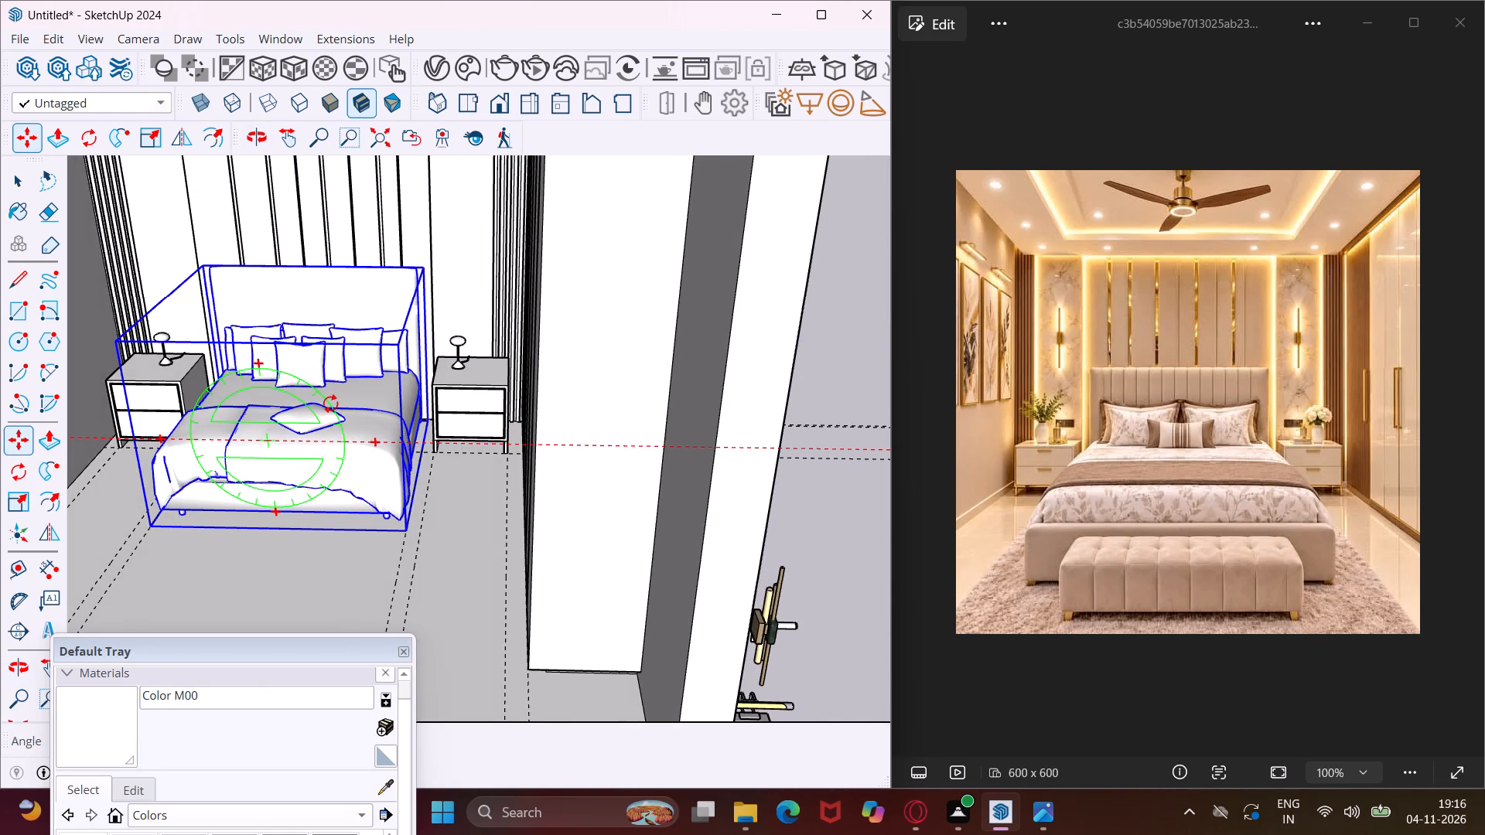
key("Escape")
key("space")
scroll(445, 367, "down", 8)
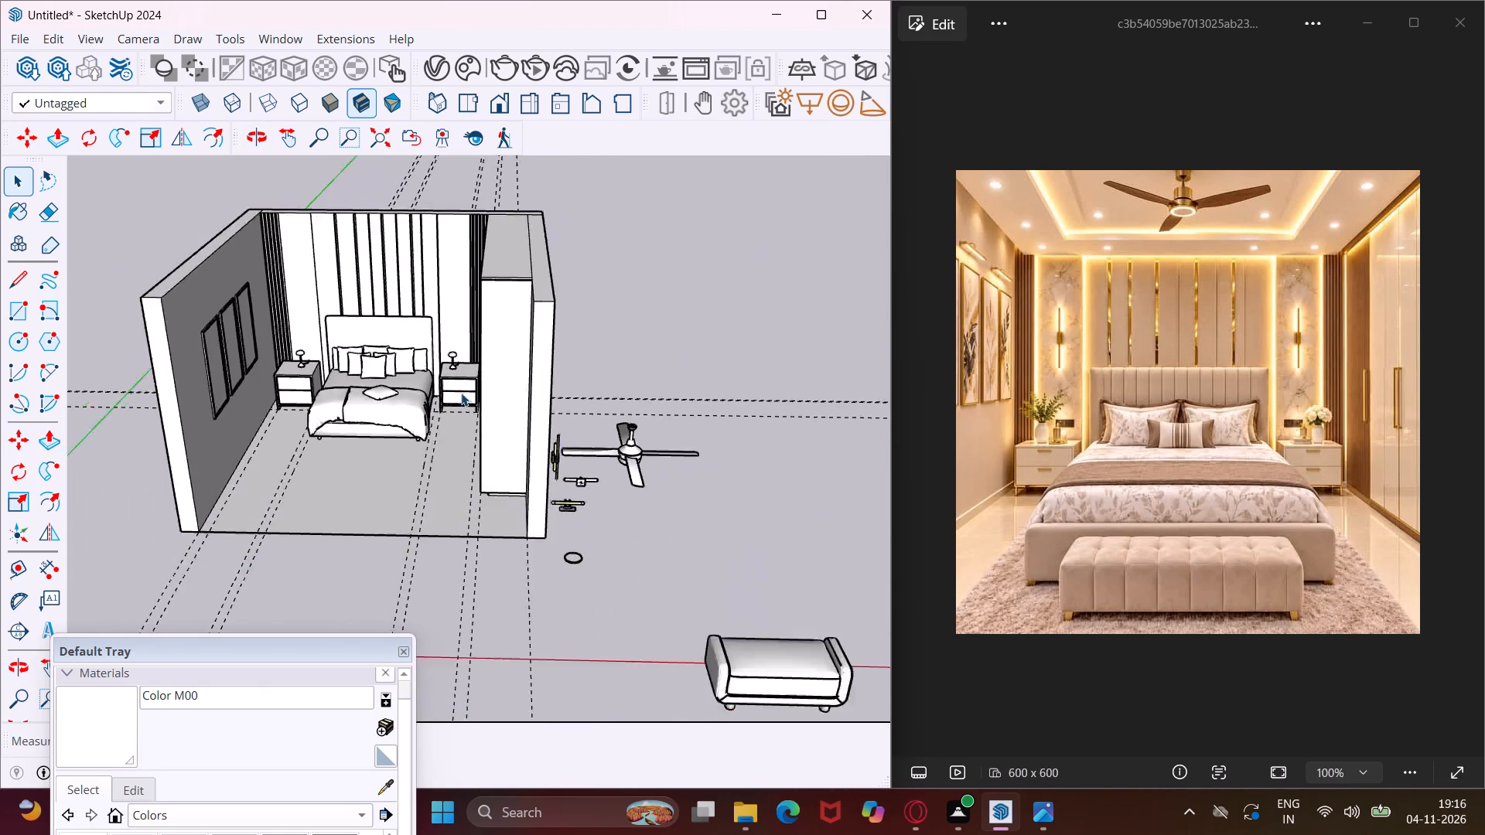
scroll(461, 393, "down", 3)
Reopen 3D Warehouse and search for "rug" in place of the fan search.
left_click(608, 563)
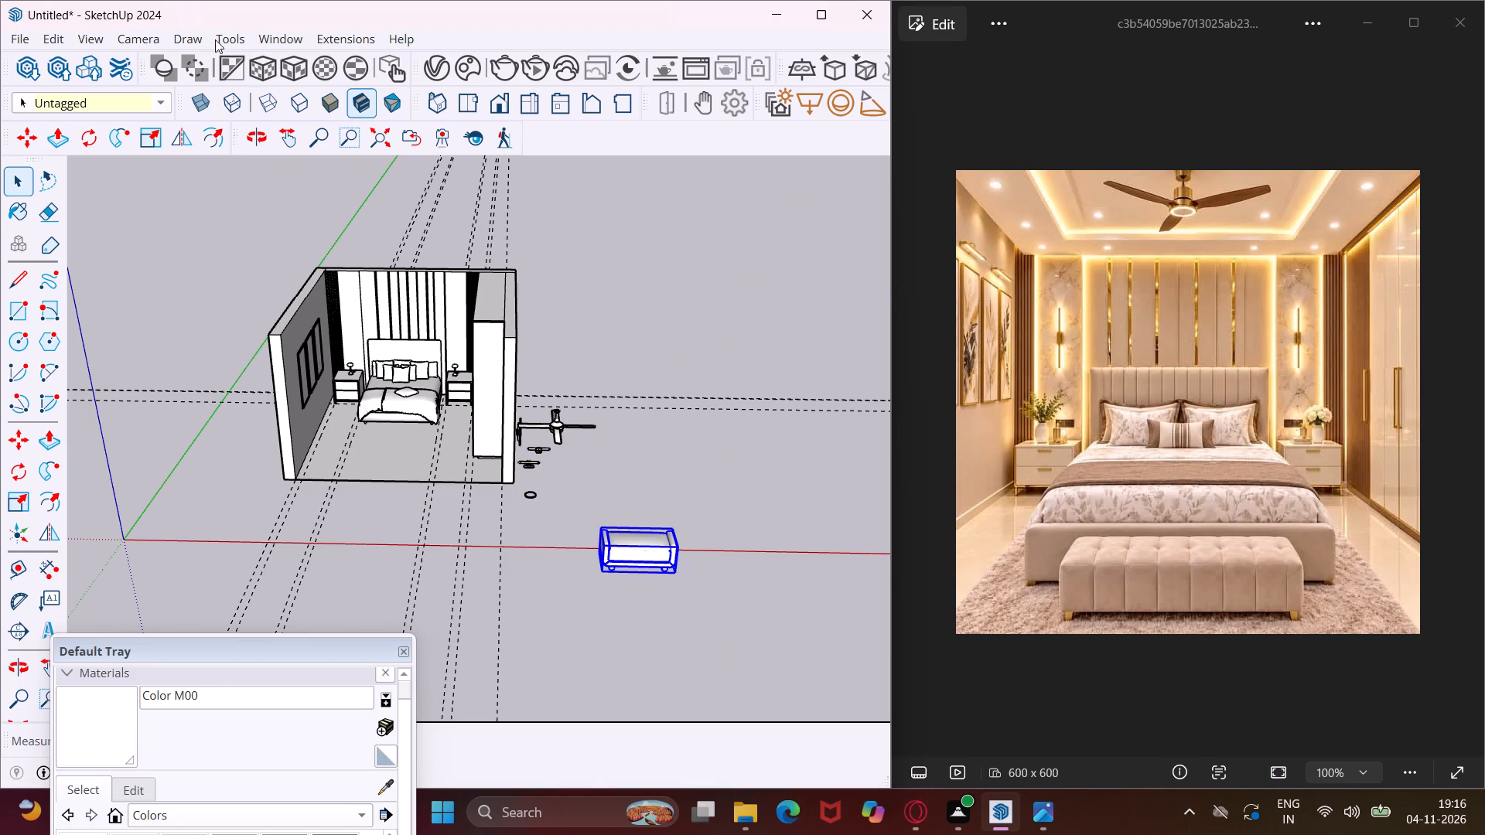
left_click(266, 39)
left_click(303, 184)
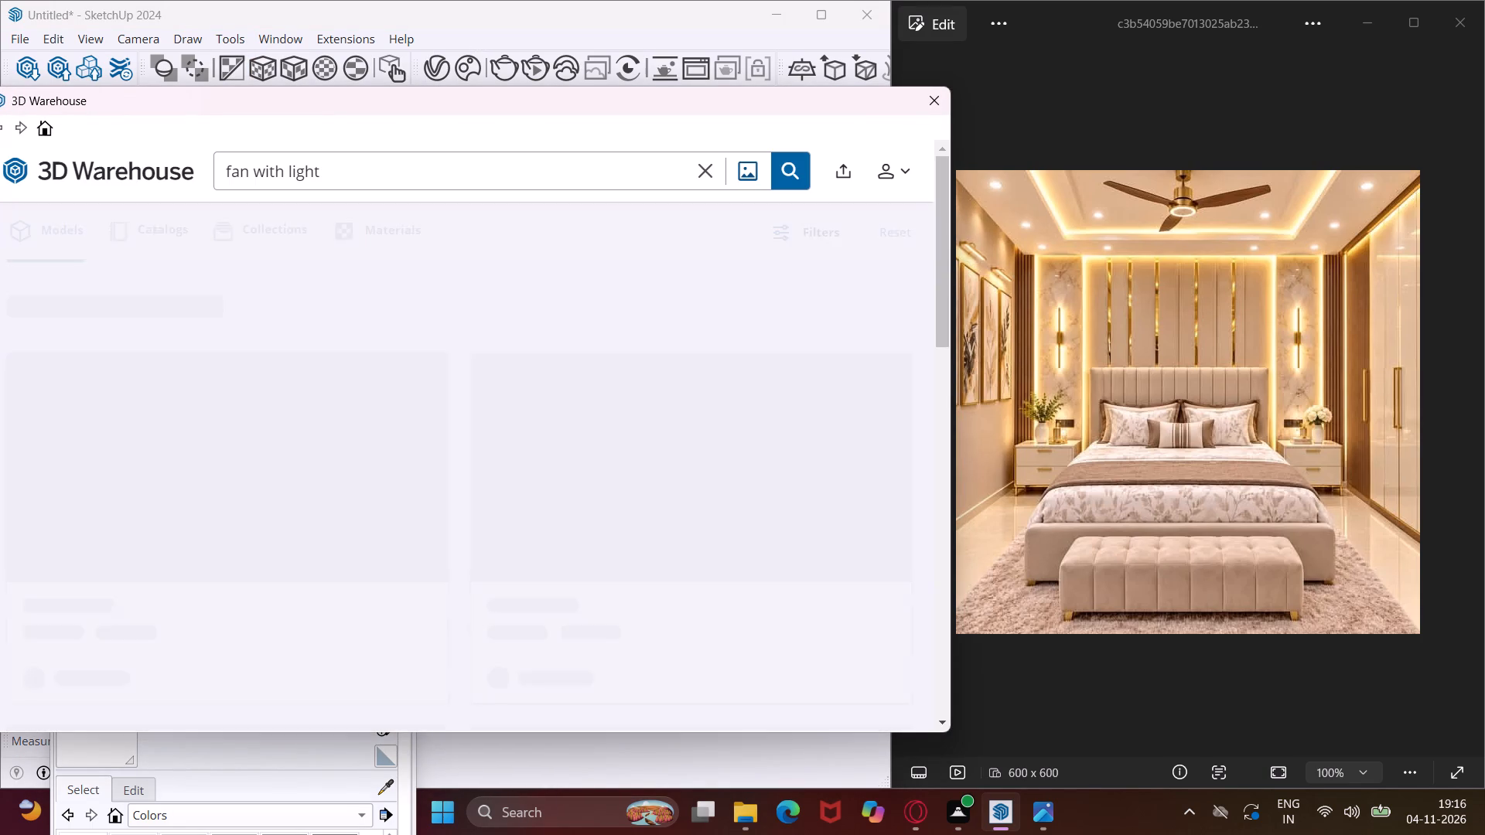
left_click(333, 172)
key("BackSpace")
key("BackSpace")
key("BackSpace")
key("BackSpace")
key("BackSpace")
key("BackSpace")
key("BackSpace")
key("BackSpace")
key("BackSpace")
key("BackSpace")
key("BackSpace")
key("BackSpace")
key("BackSpace")
key("BackSpace")
key("BackSpace")
key("BackSpace")
key("BackSpace")
key("BackSpace")
key("BackSpace")
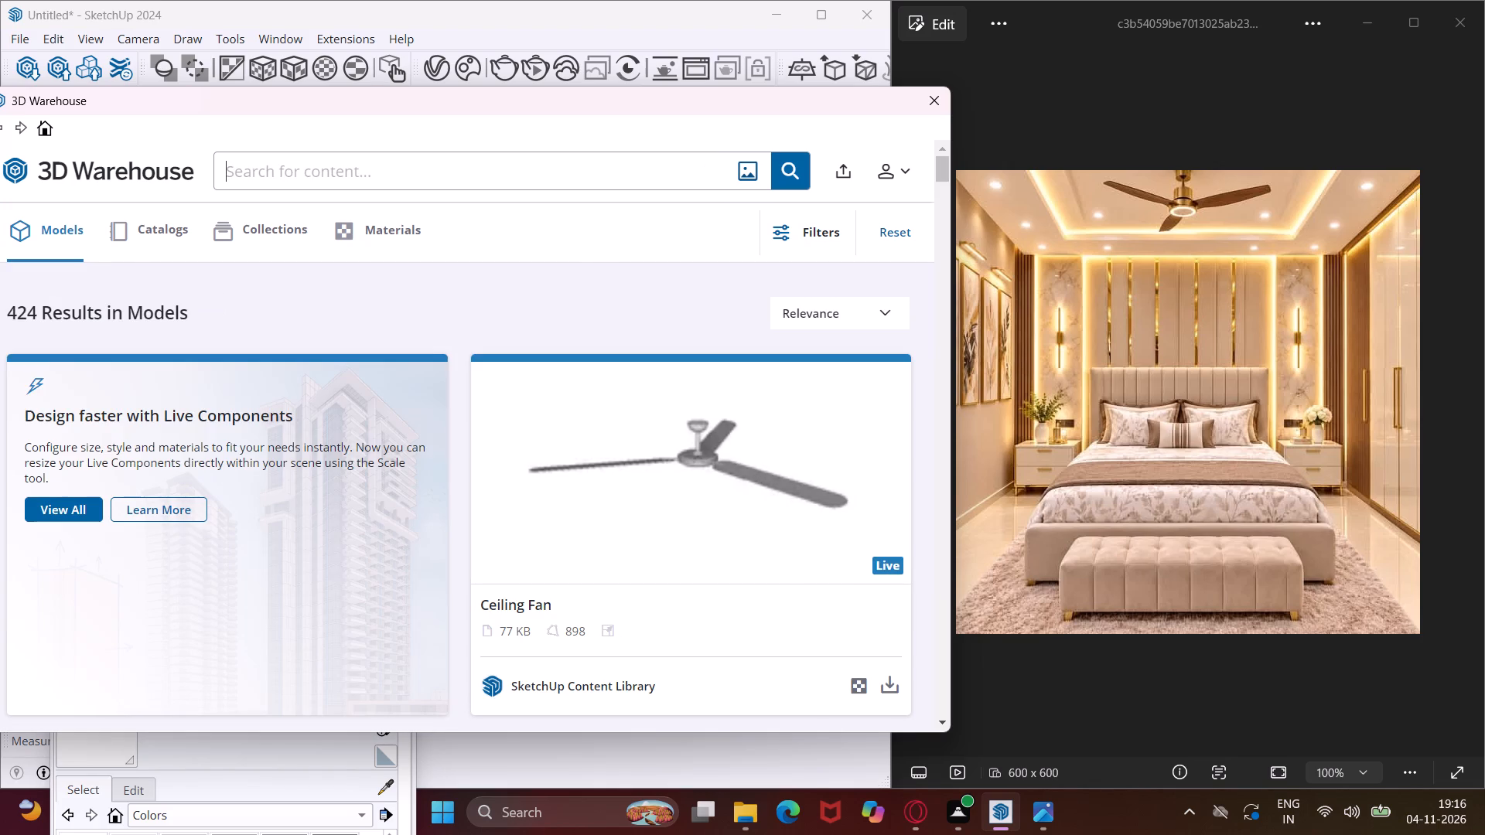
type("ru")
key("g")
key("Return")
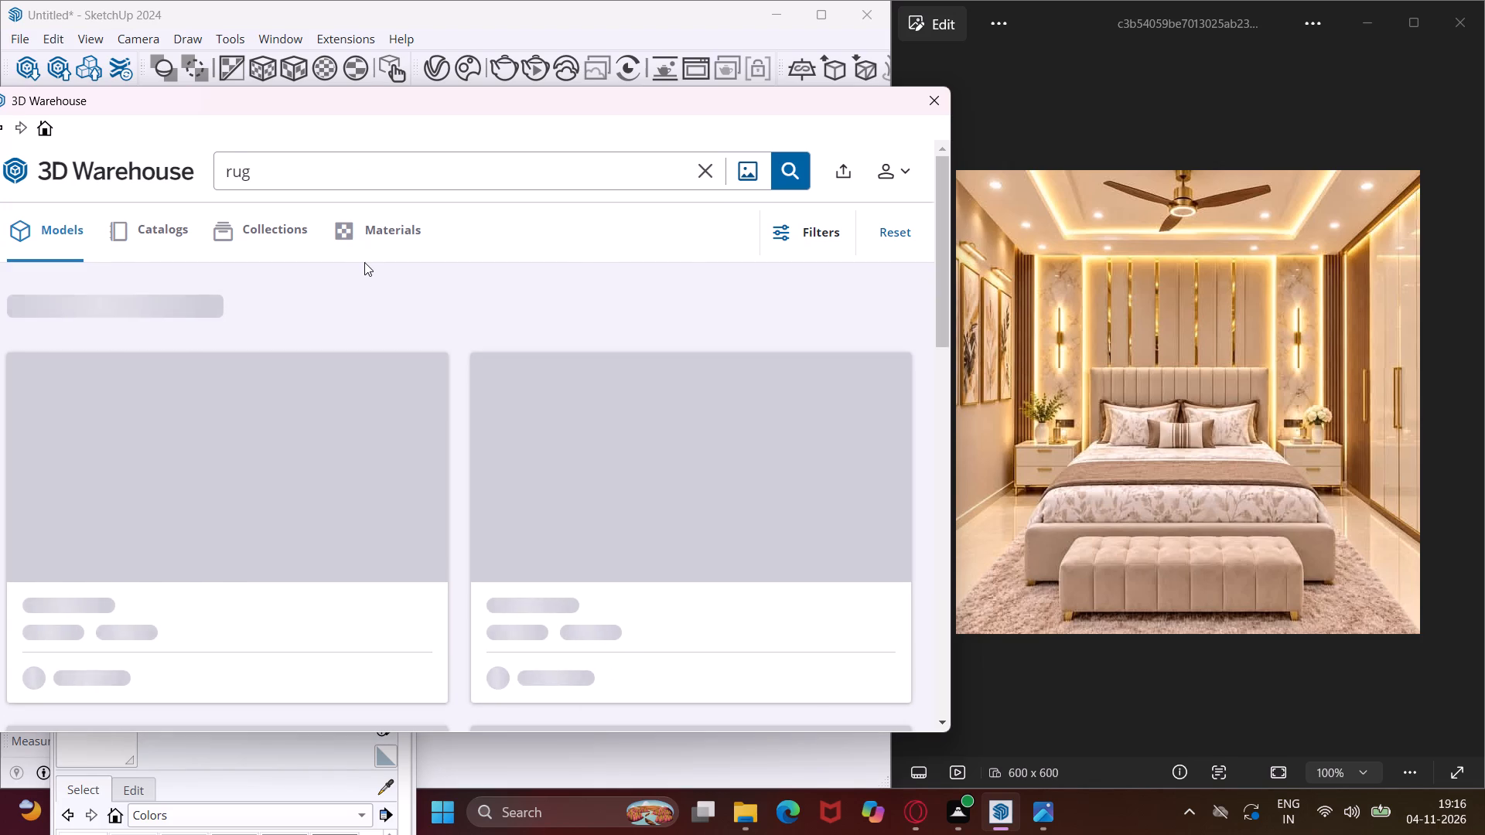
Browse the rug models, import "TPskp. 5x8'Rug" and place it on the floor in front of the bed.
scroll(362, 293, "down", 3)
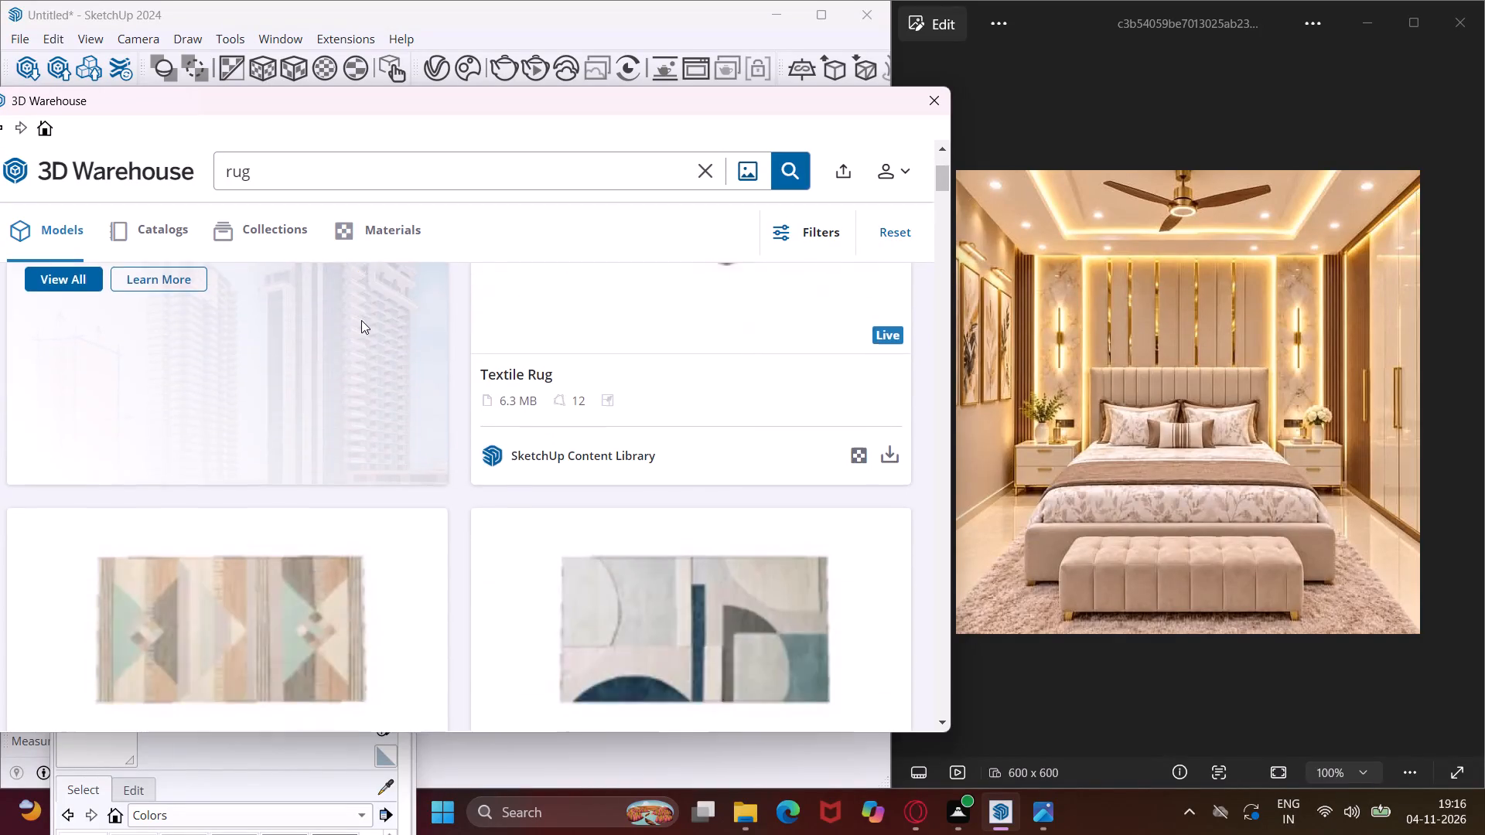
scroll(361, 320, "down", 6)
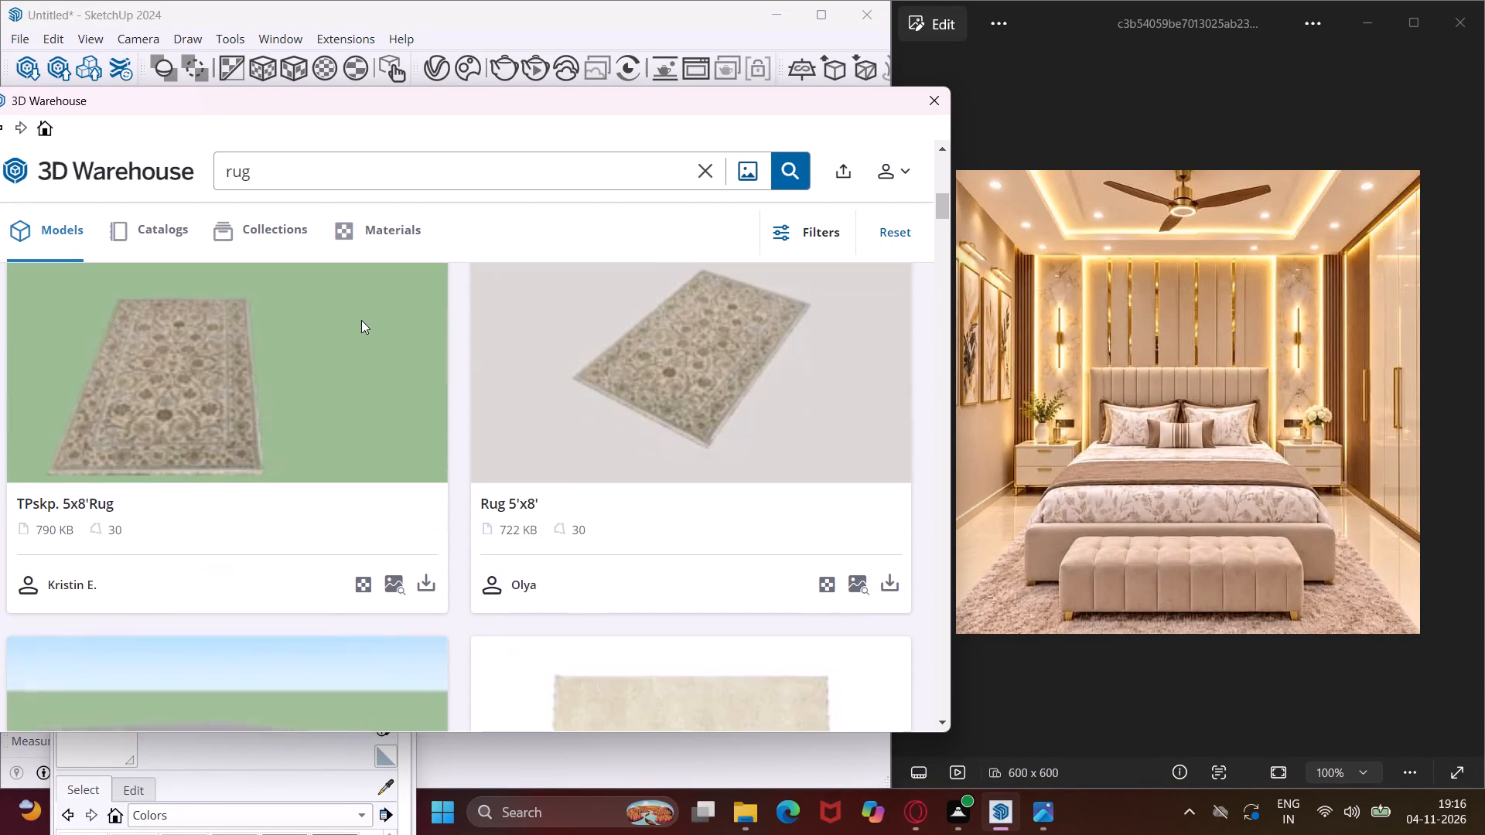
scroll(361, 320, "down", 4)
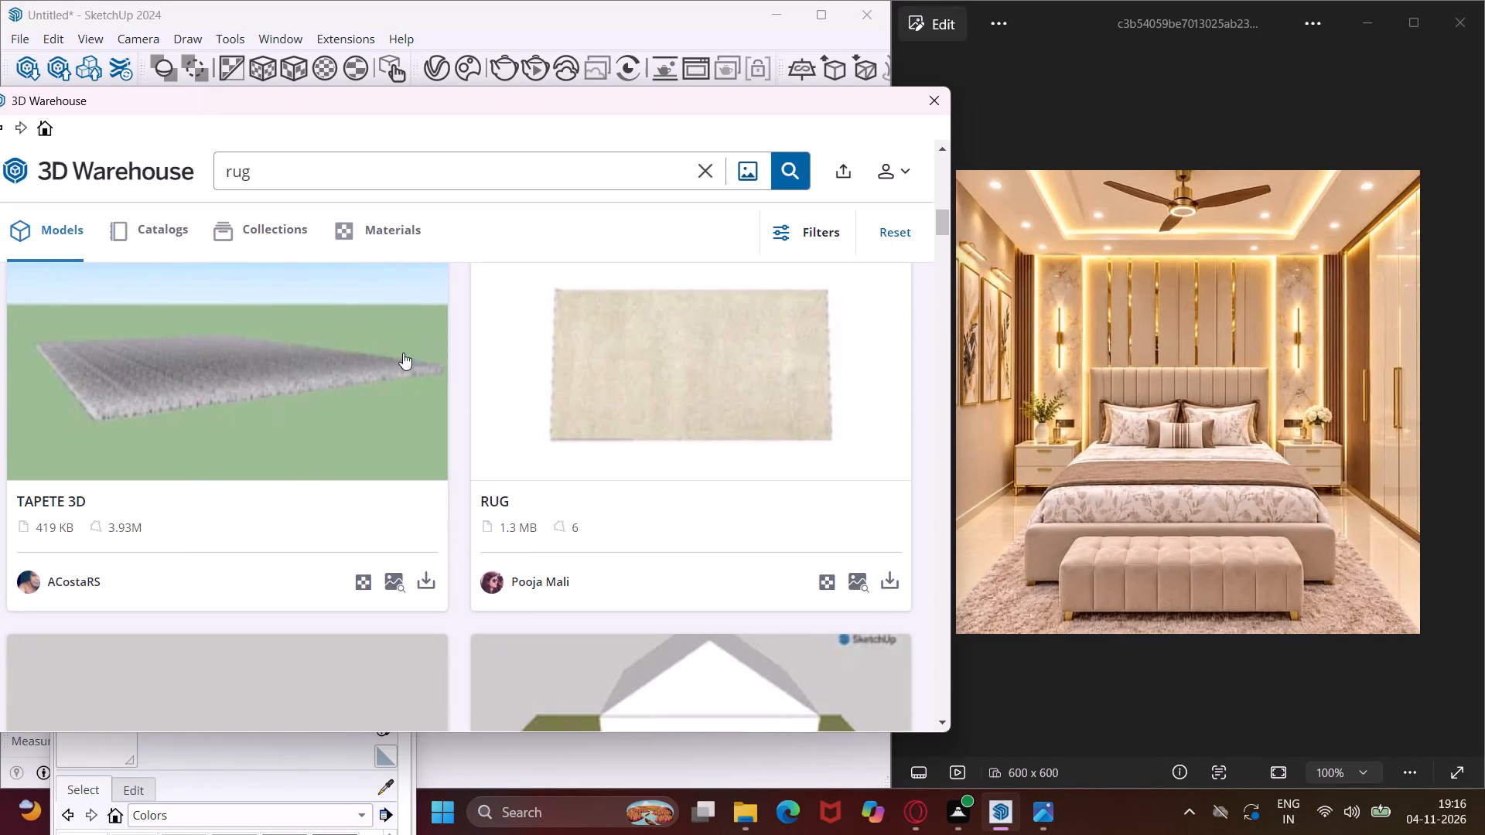
scroll(421, 409, "down", 8)
scroll(432, 448, "up", 9)
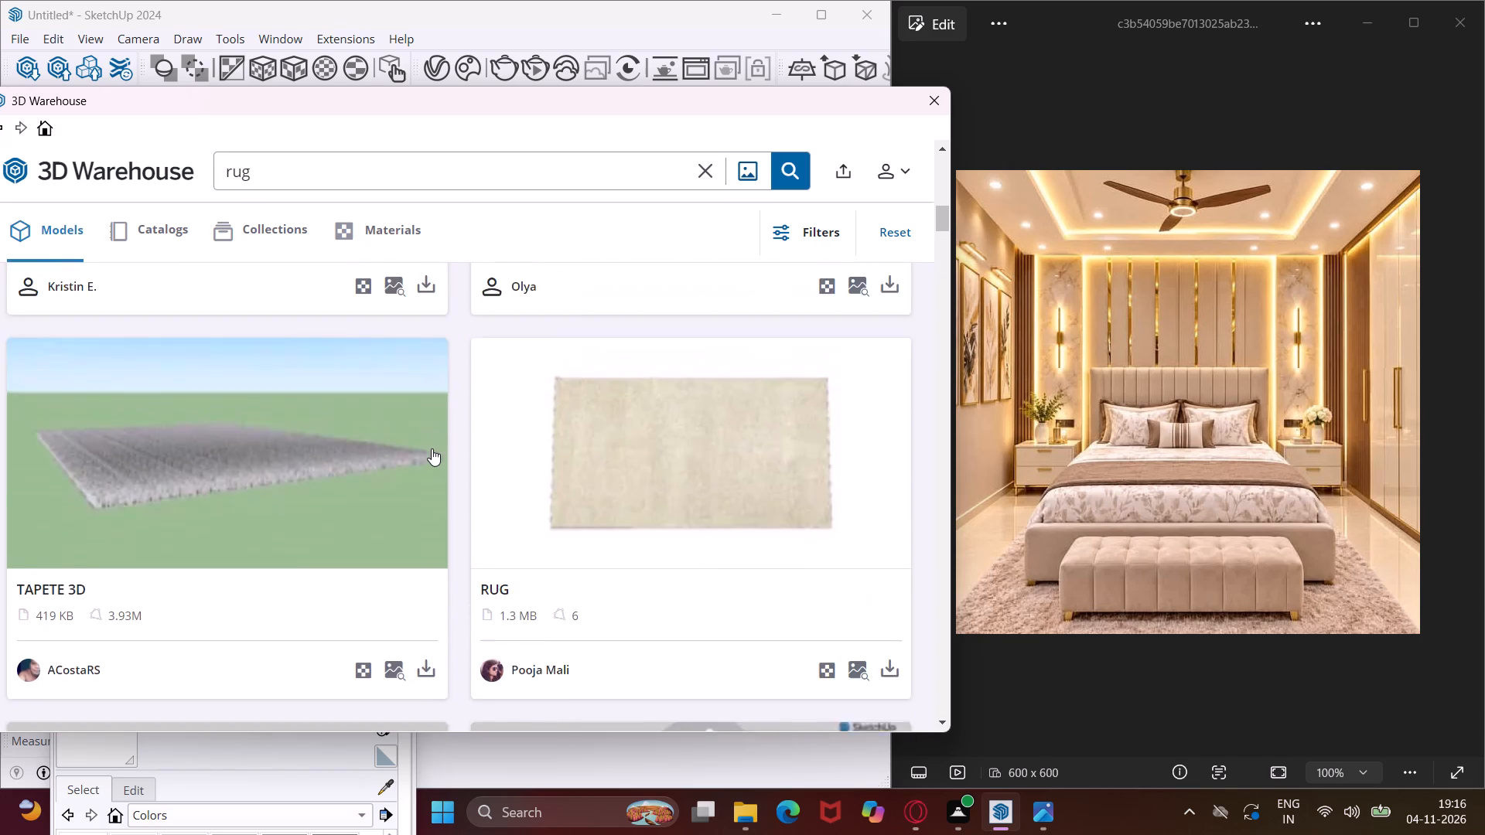
scroll(432, 448, "up", 7)
scroll(432, 448, "down", 1)
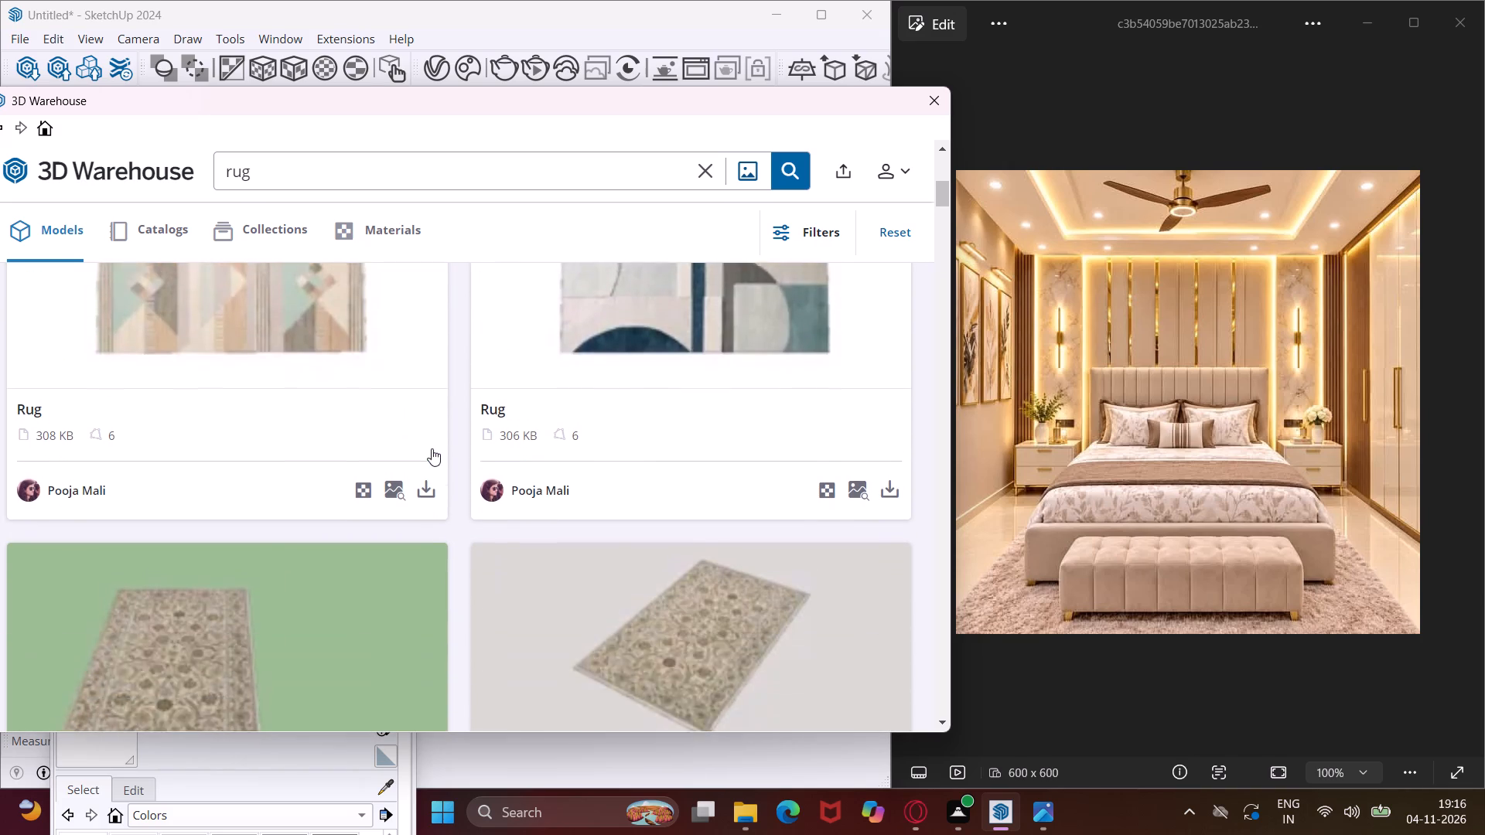
scroll(432, 448, "down", 2)
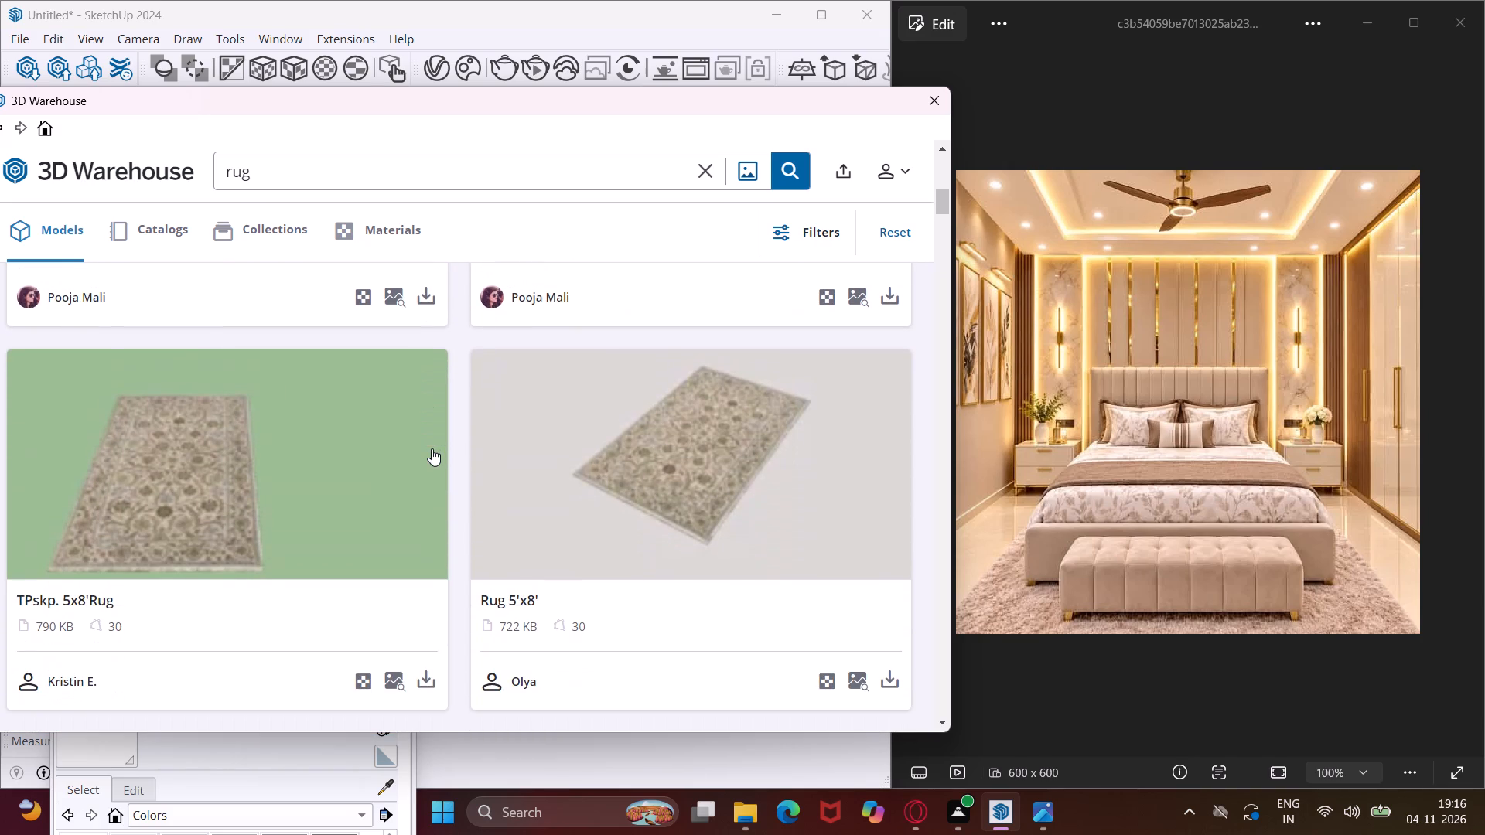
left_click(425, 683)
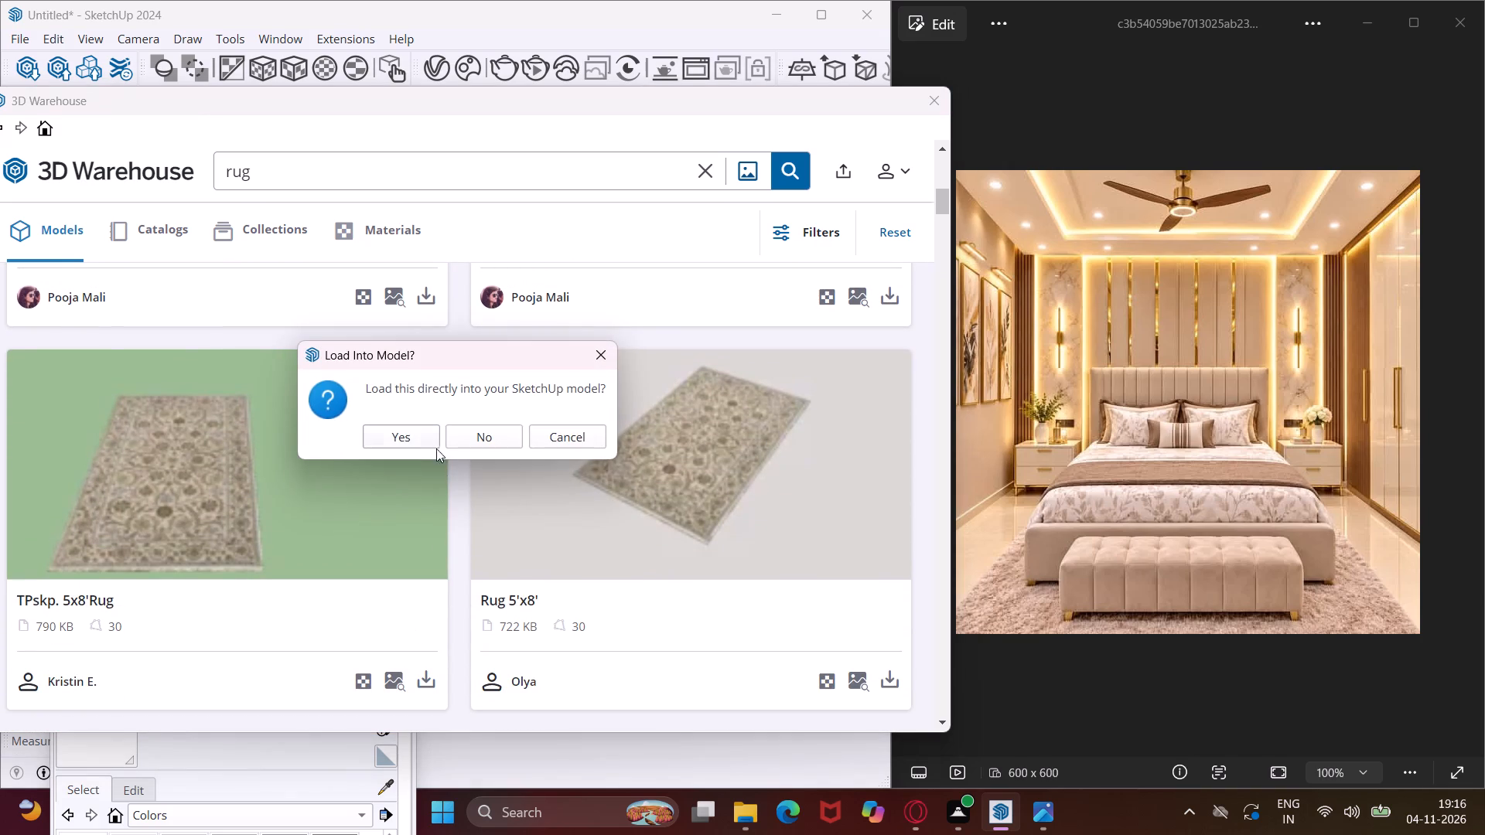
left_click(422, 431)
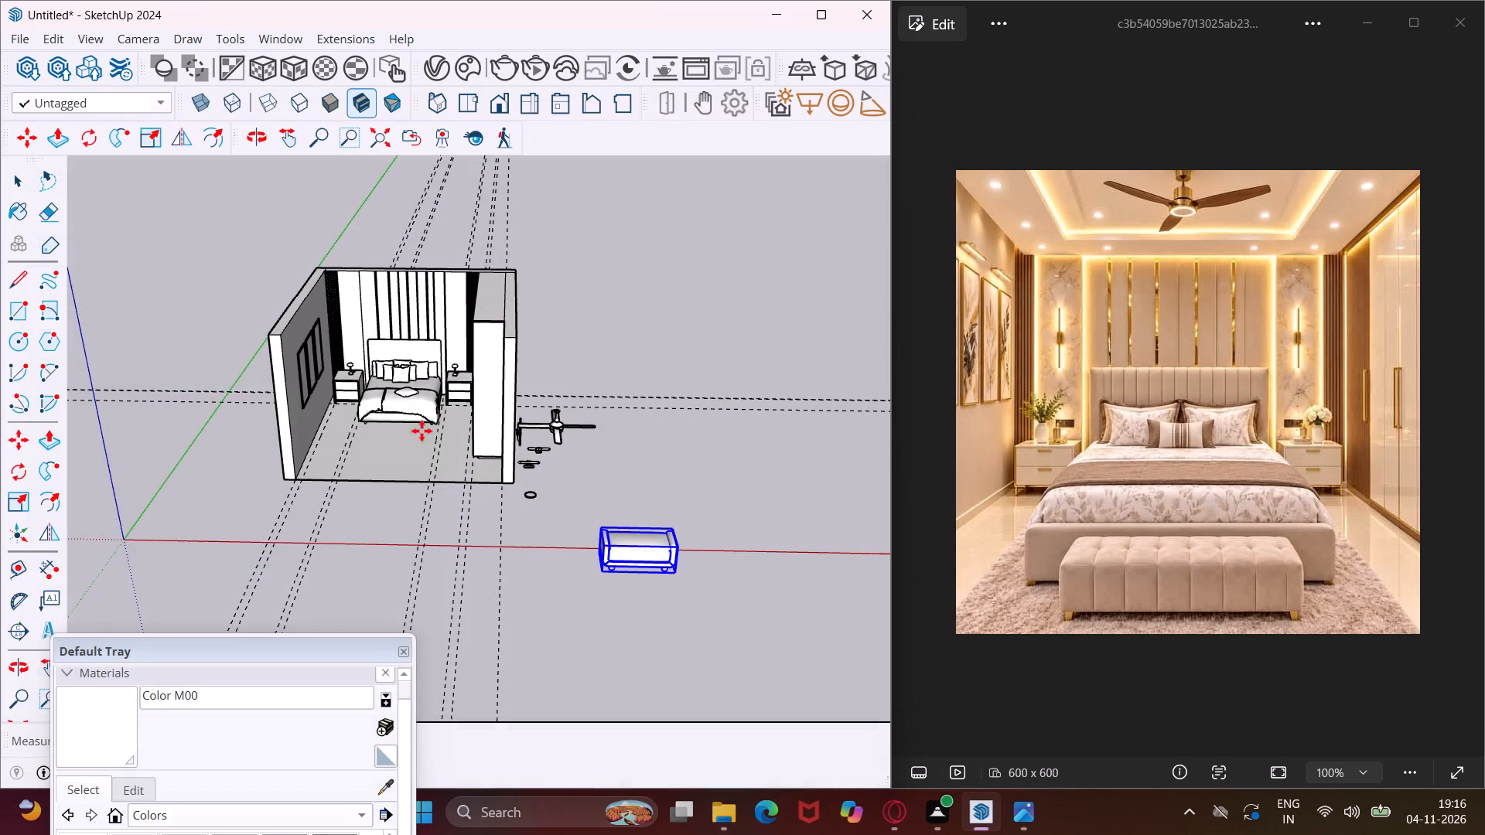
scroll(353, 466, "up", 8)
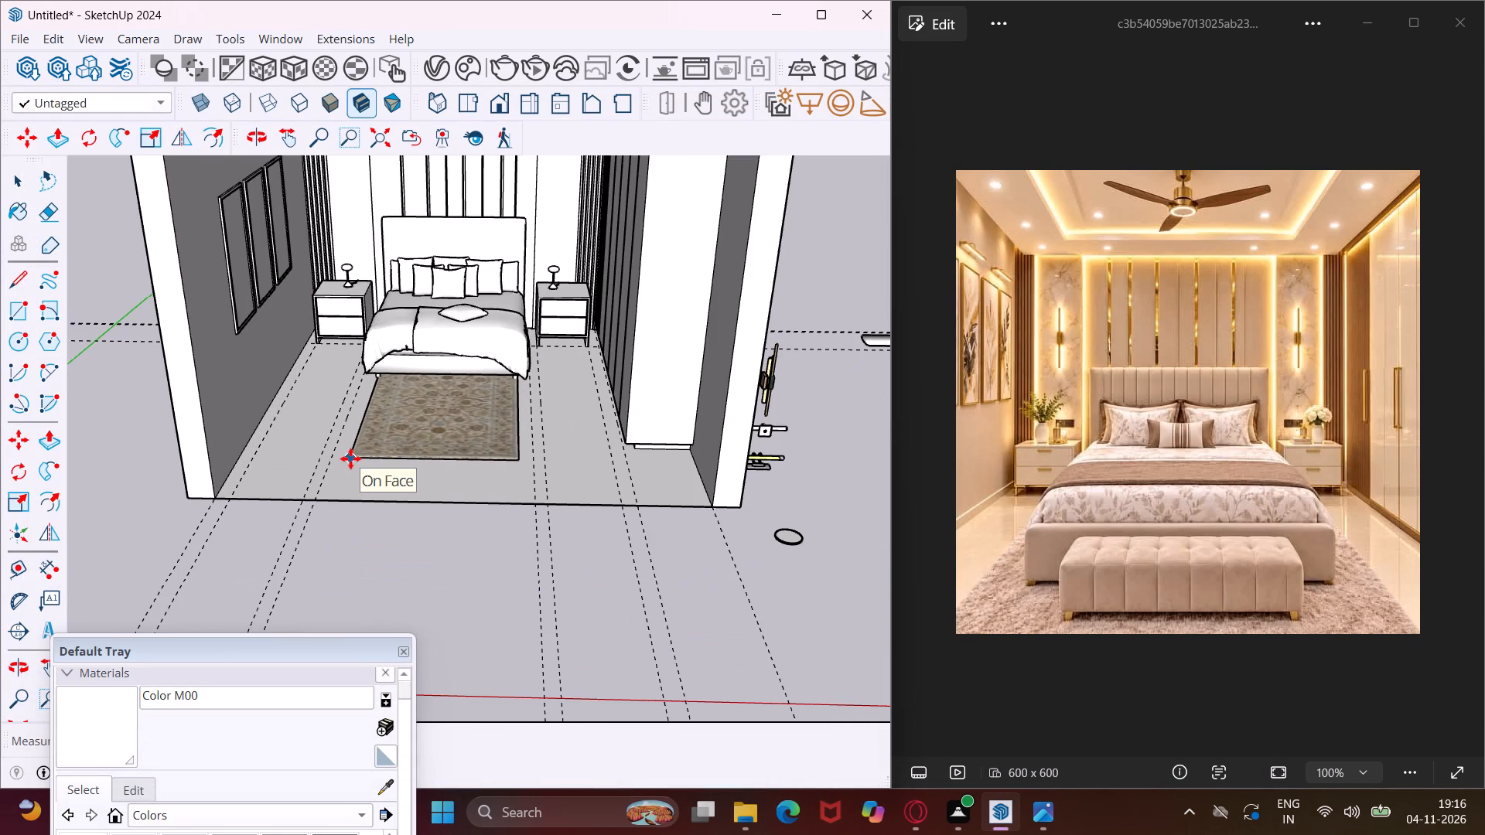
left_click(350, 458)
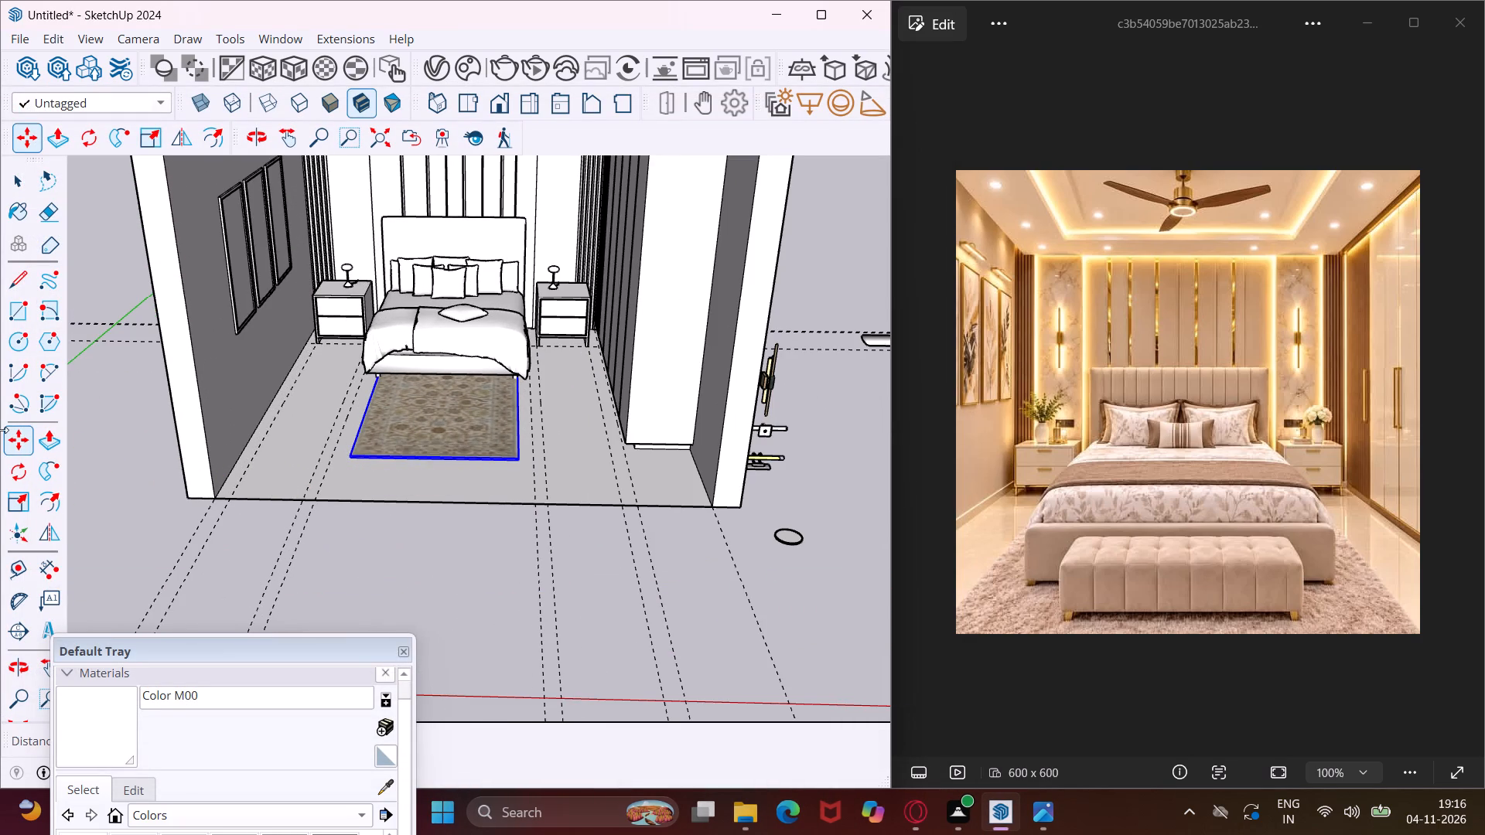
Rotate the rug a quarter turn on the floor so its long side runs parallel to the foot of the bed.
left_click(9, 466)
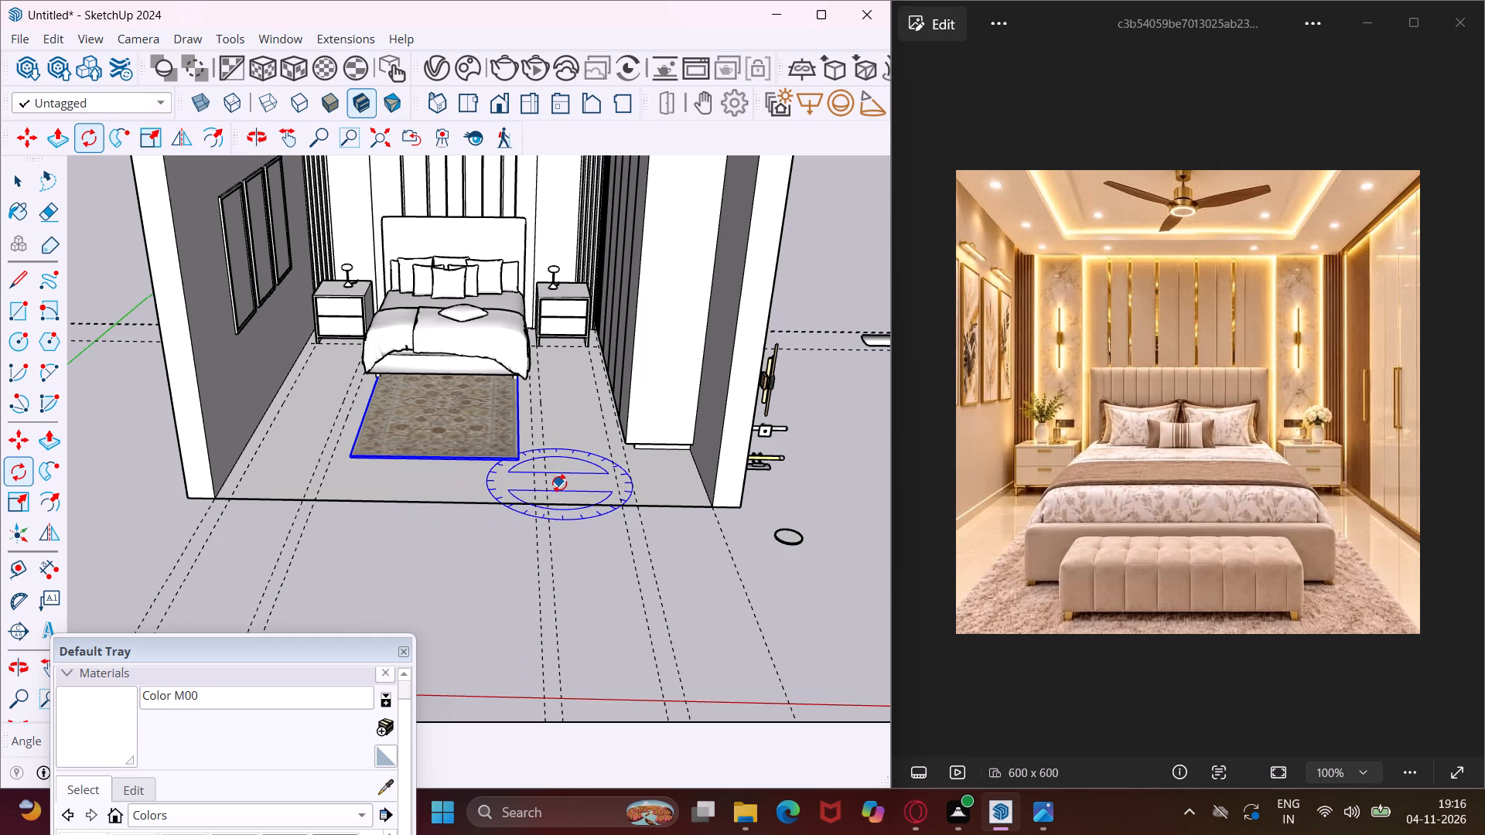
left_click(559, 483)
left_click(609, 479)
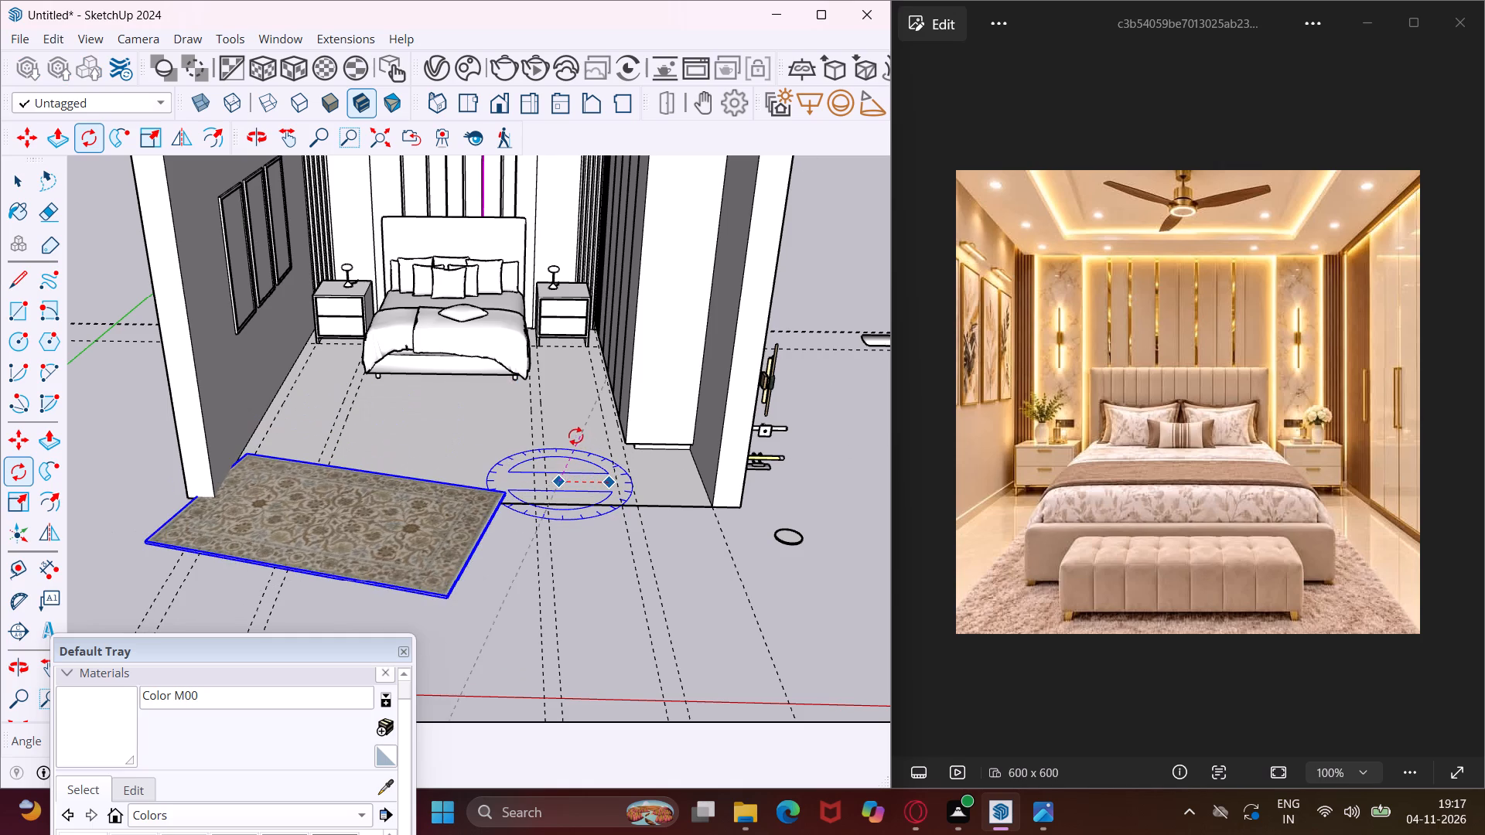
left_click(558, 431)
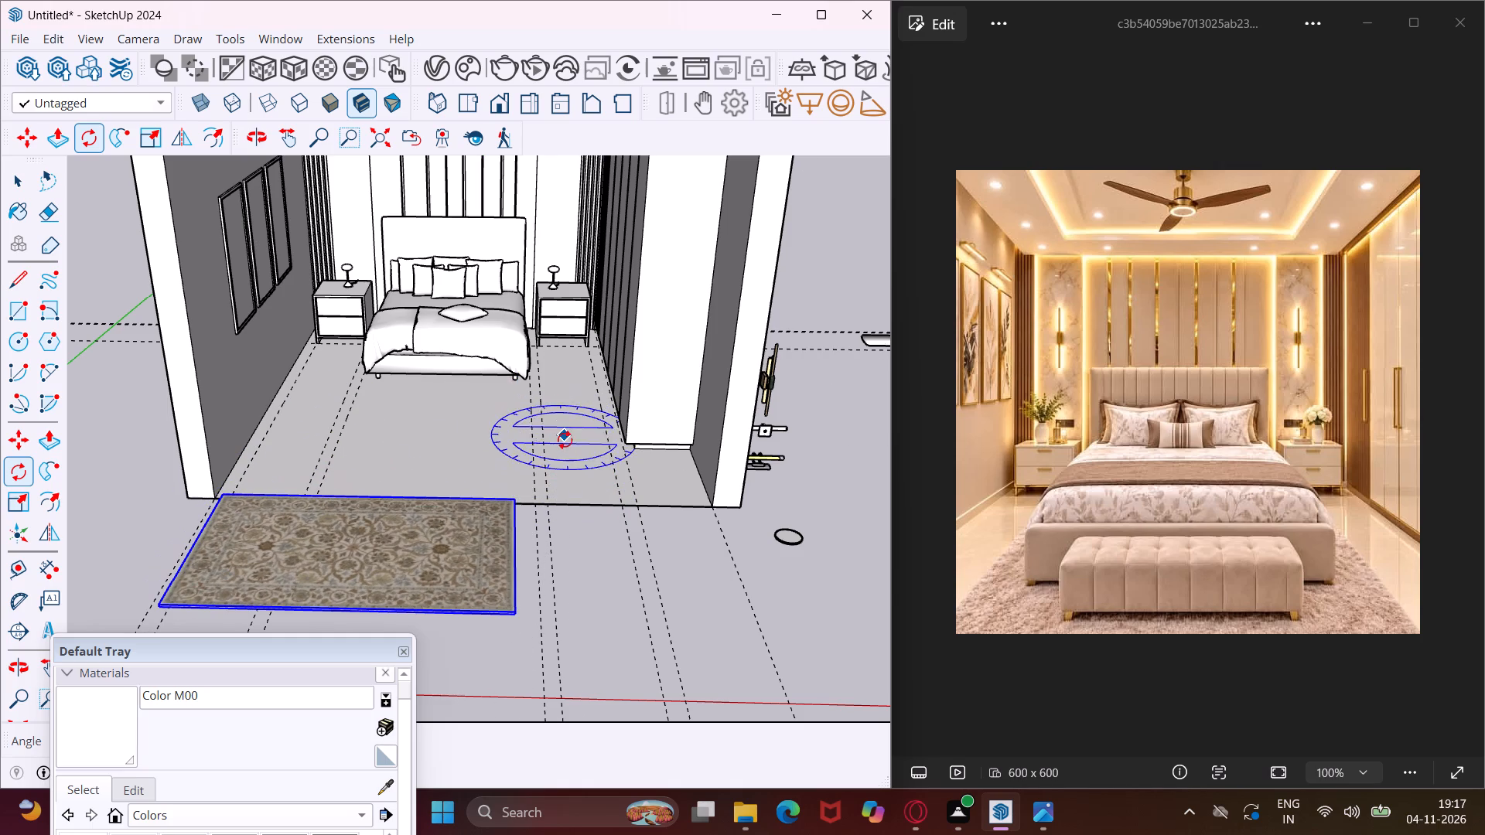
Move the rug back into the room so it tucks slightly under the foot of the bed, roughly centred across its width.
key("m")
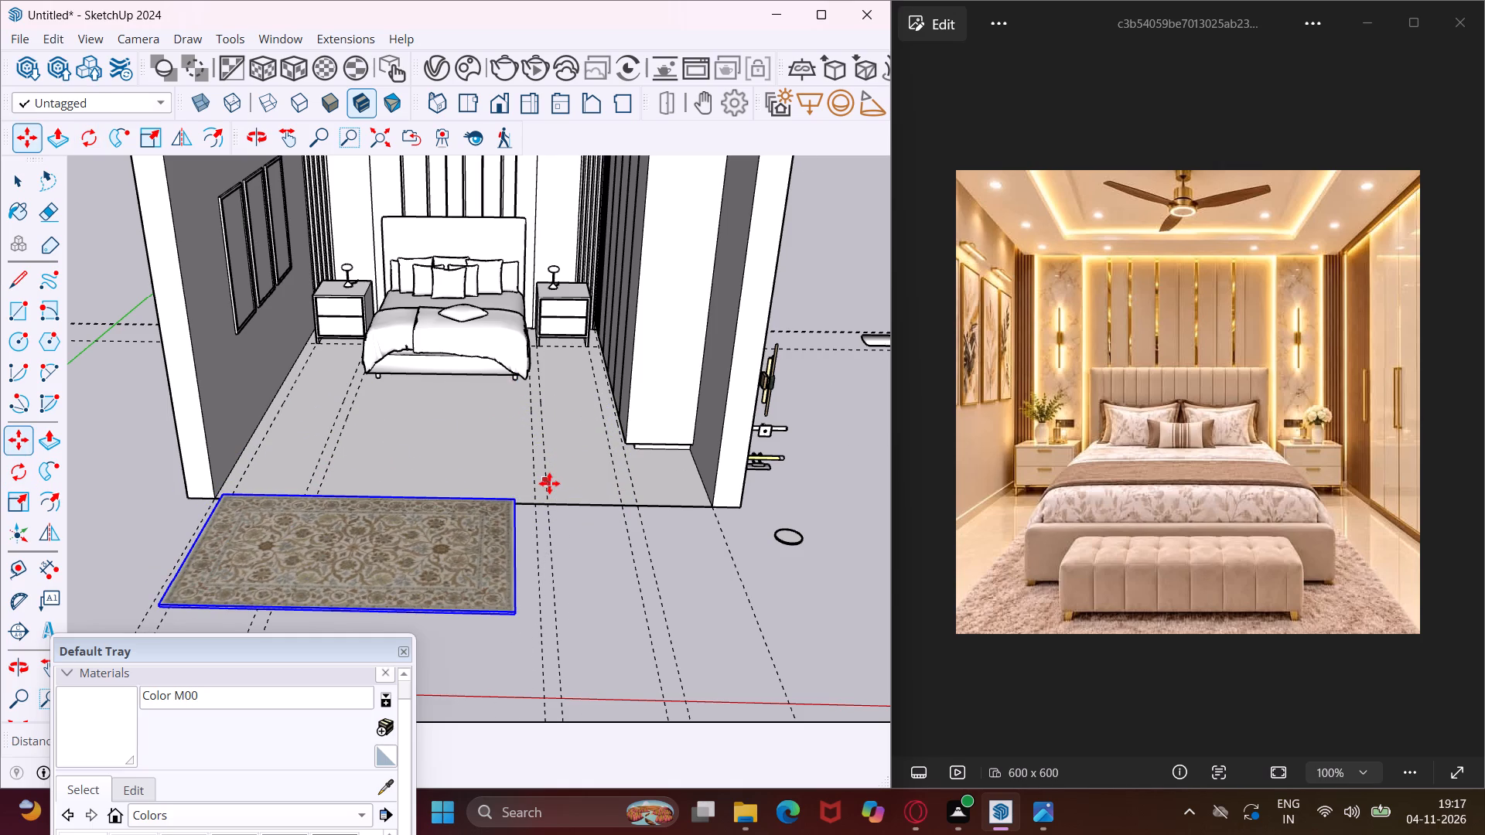
left_click(549, 483)
scroll(575, 366, "up", 3)
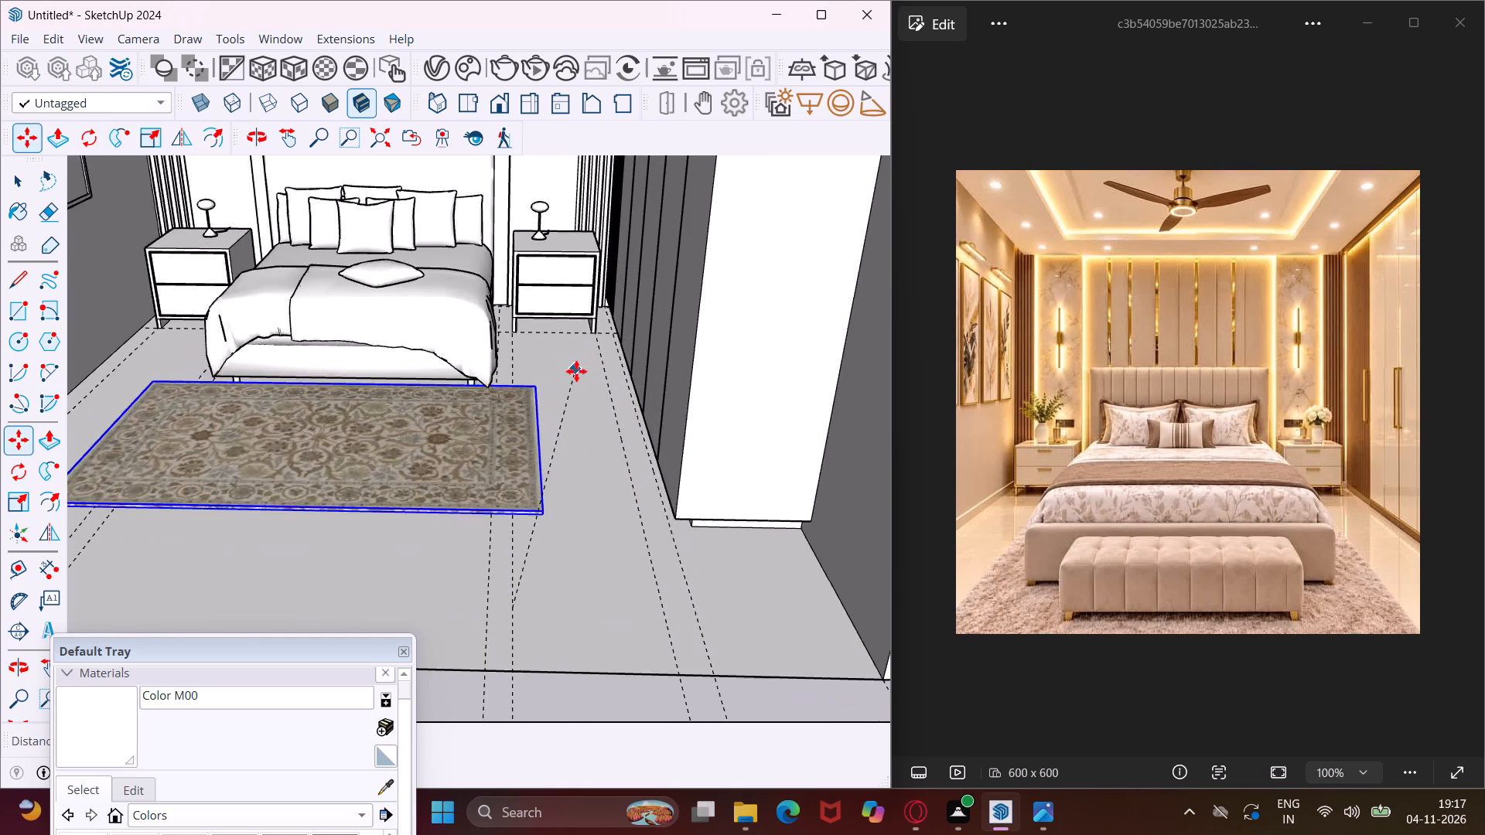
scroll(576, 371, "up", 5)
left_click(484, 422)
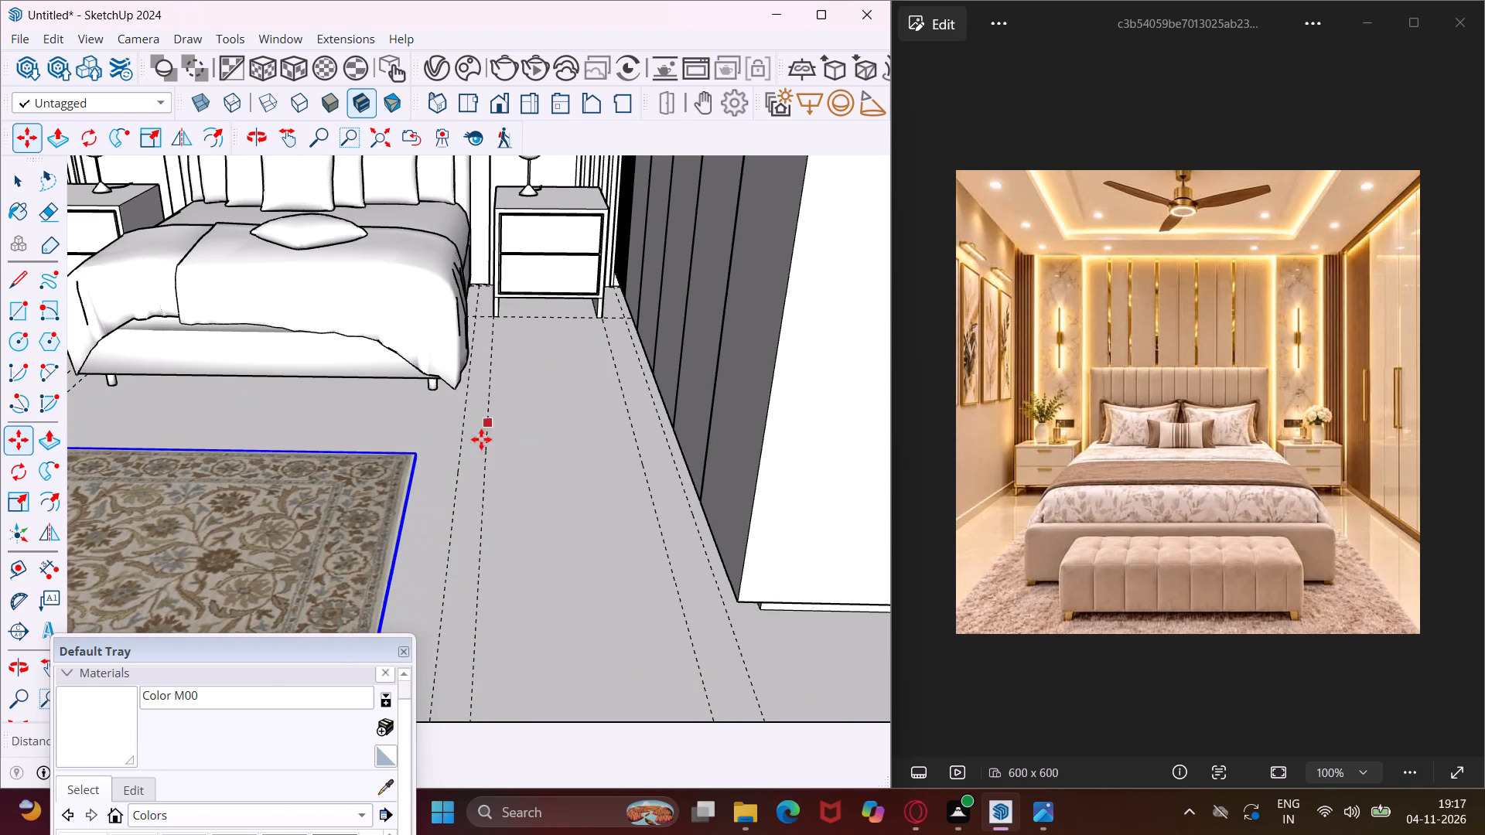
left_click(463, 472)
left_click(556, 479)
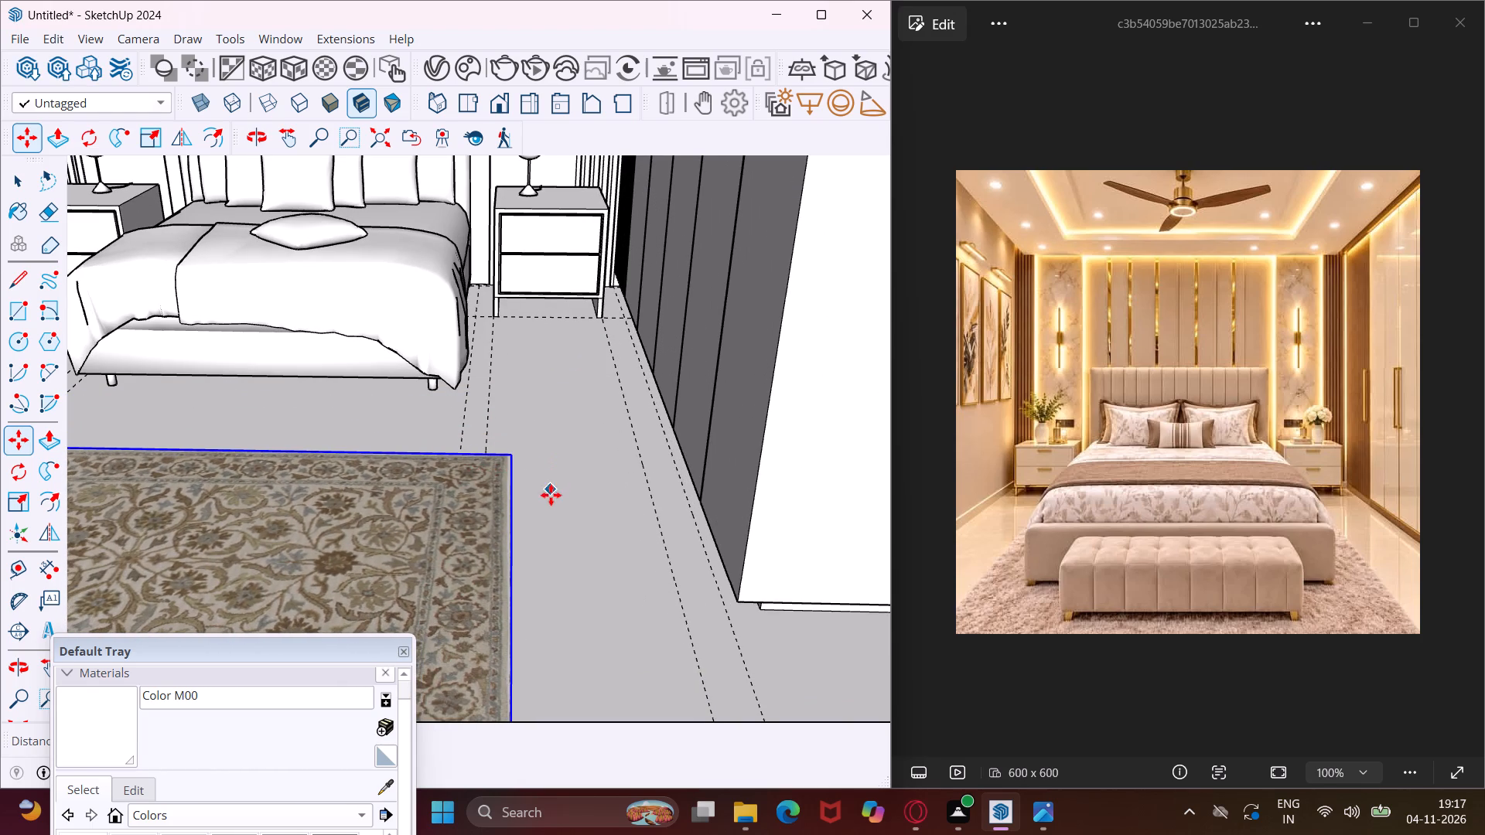
left_click_drag(551, 495, 551, 481)
left_click(540, 385)
scroll(562, 462, "down", 4)
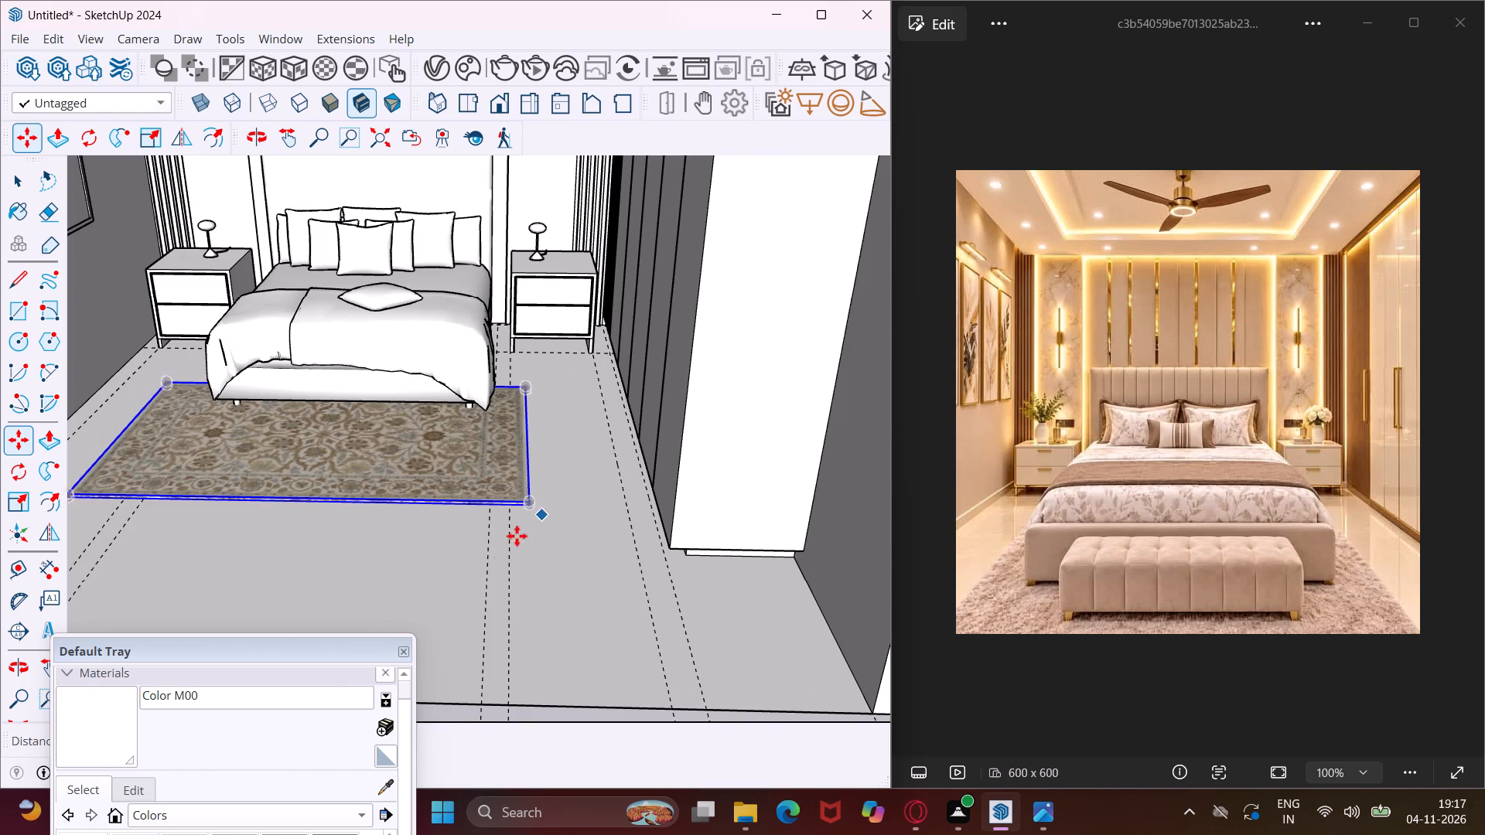
left_click(348, 598)
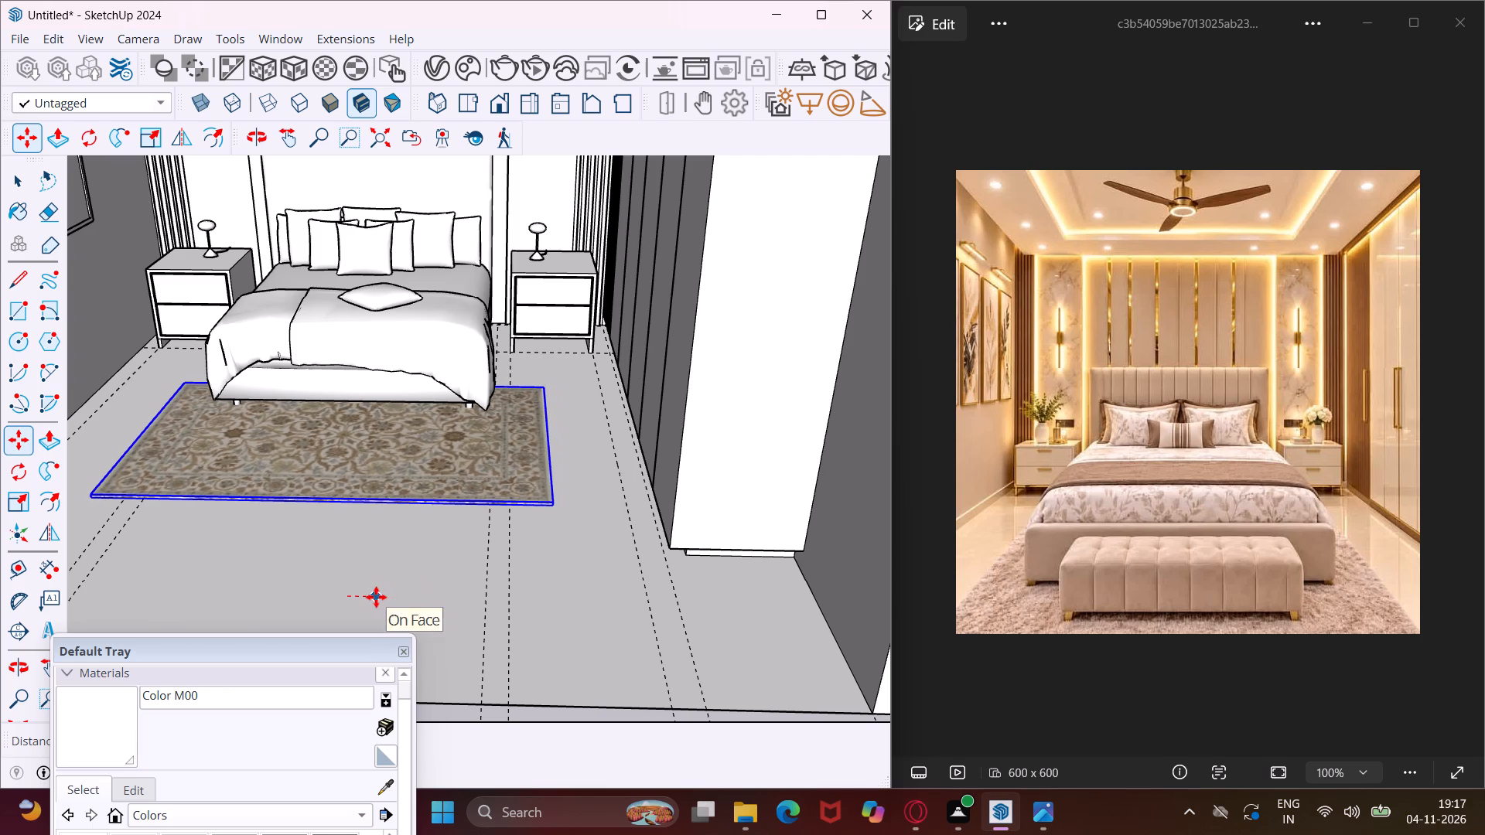
left_click(370, 596)
left_click(392, 609)
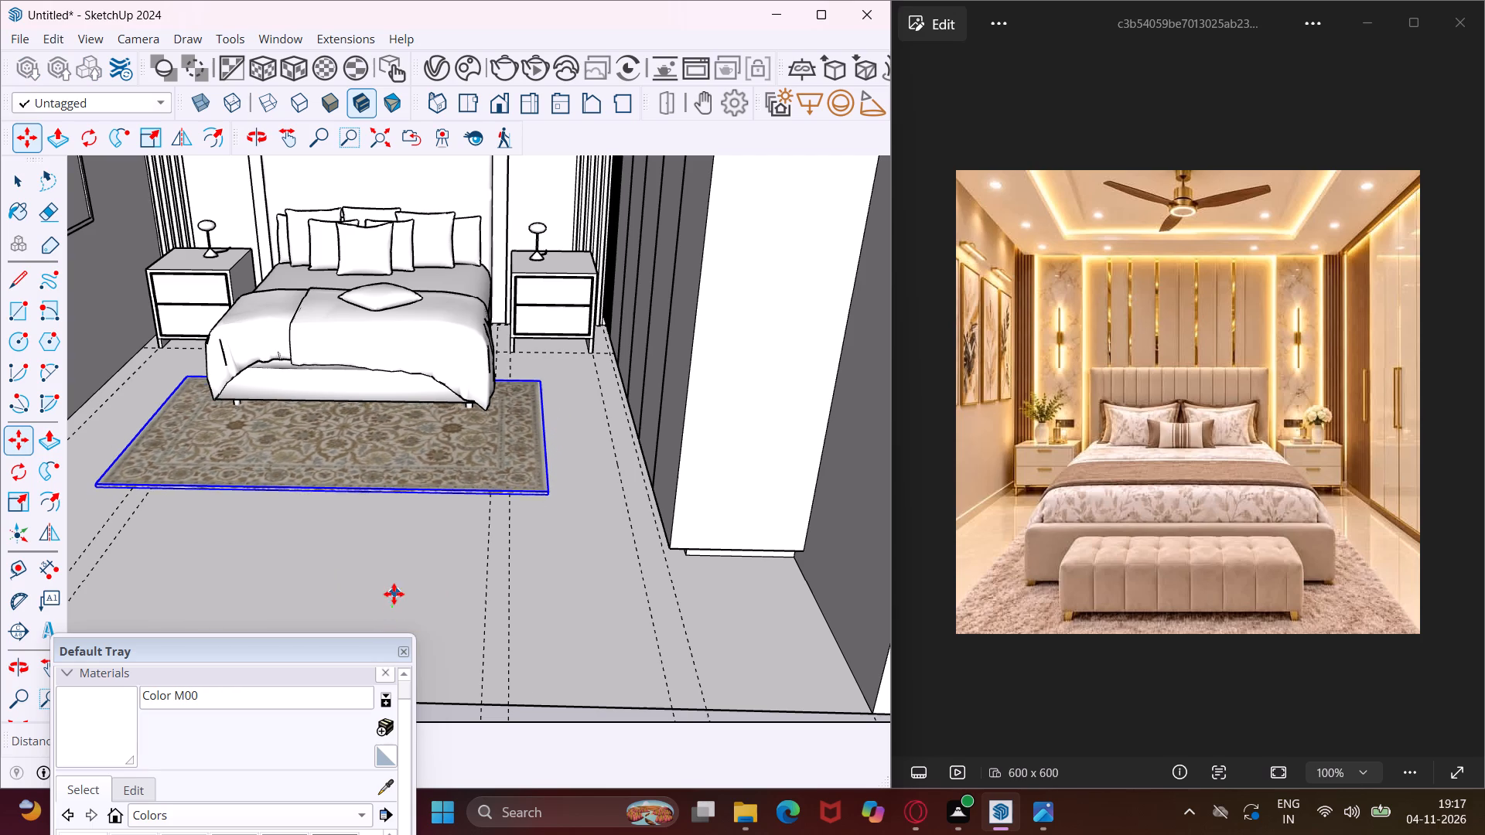
left_click(398, 583)
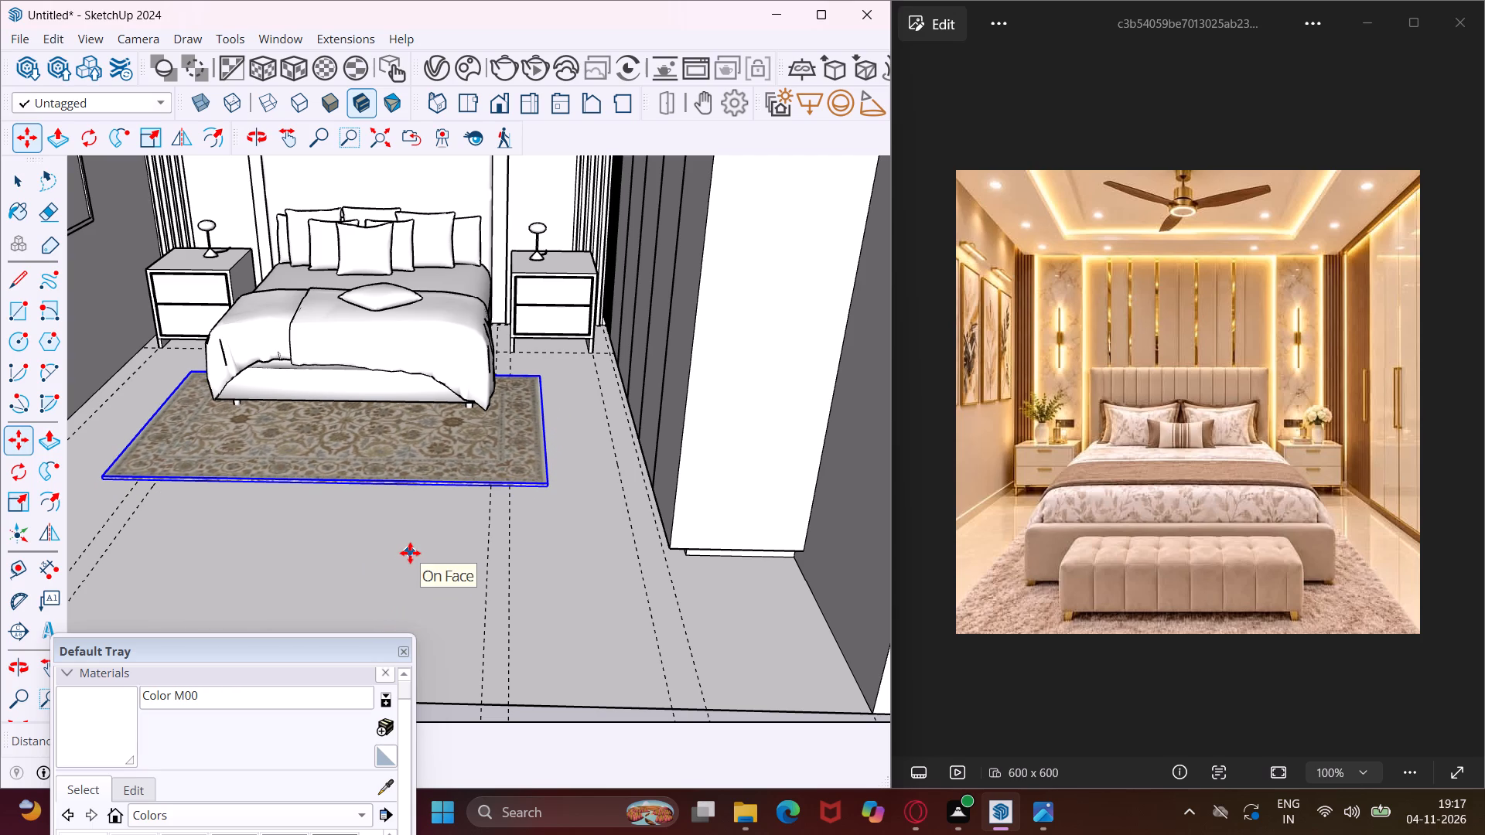
scroll(439, 519, "down", 6)
key("Escape")
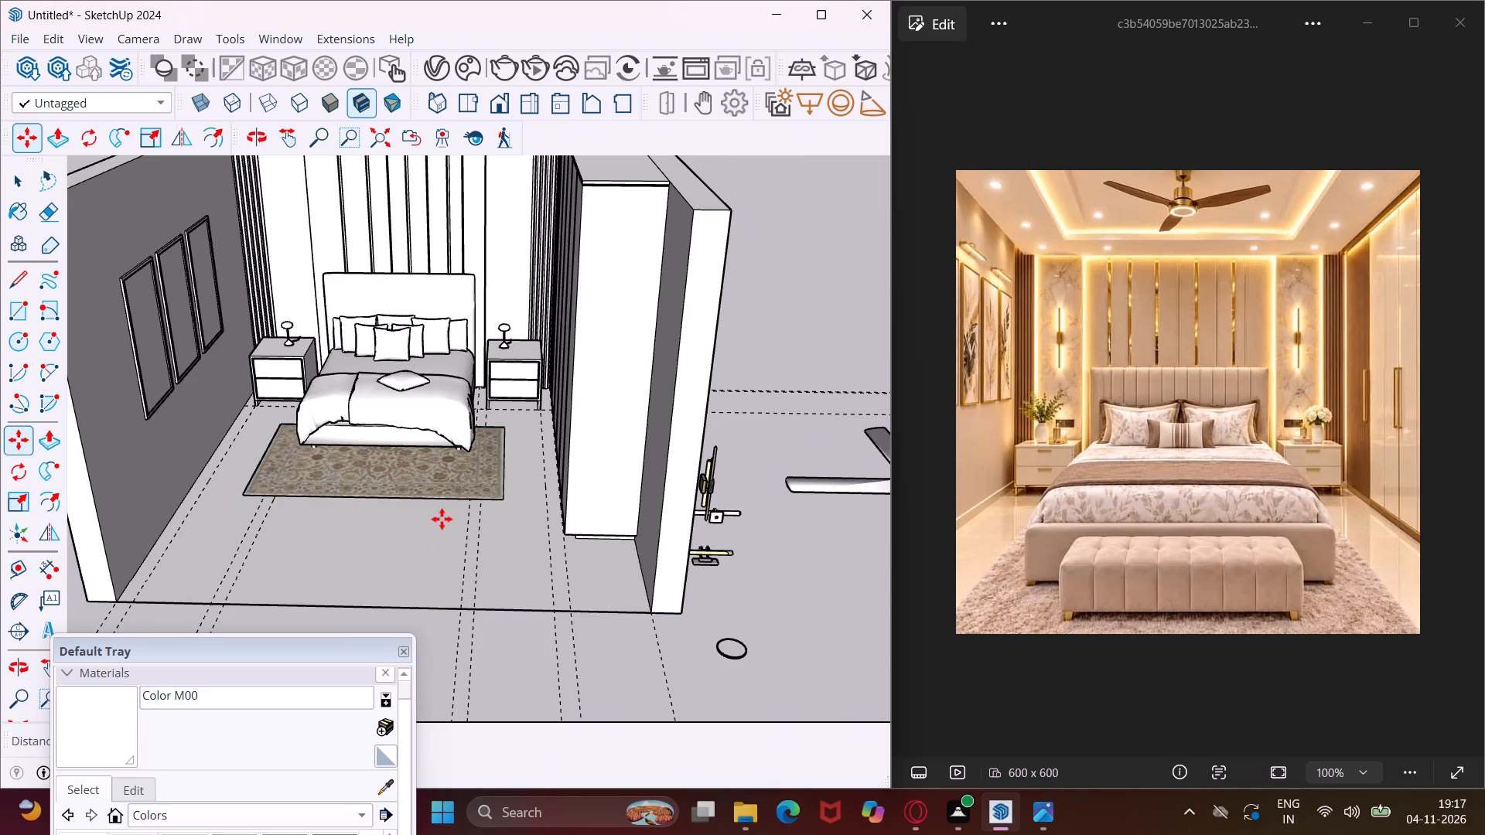
Move the Eva Bench by its bottom front corner from outside the room onto the rug at the foot of the bed.
key("space")
scroll(500, 510, "down", 4)
scroll(597, 569, "down", 4)
left_click(746, 679)
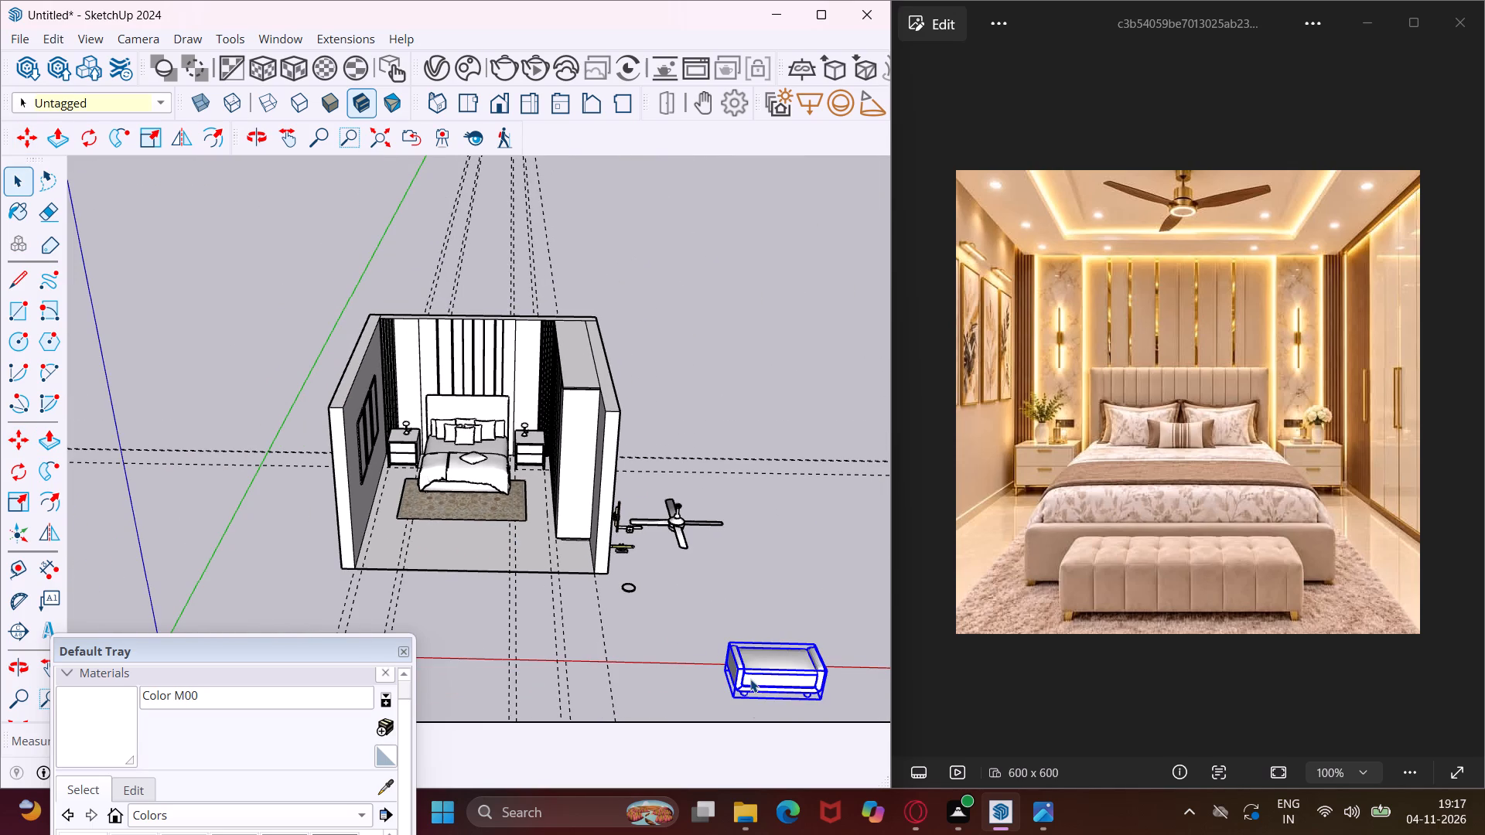
key("m")
scroll(732, 697, "up", 14)
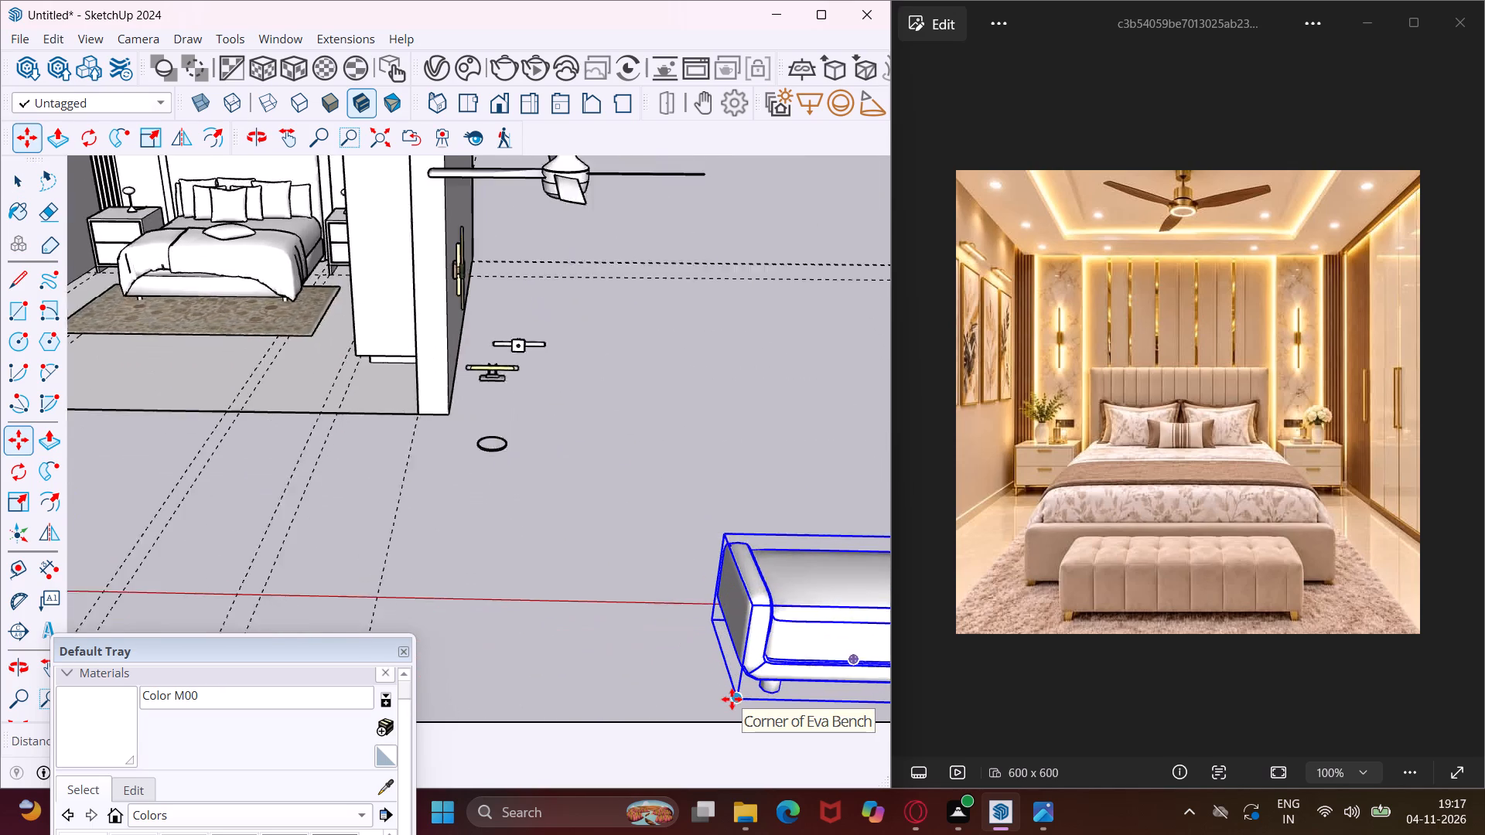
scroll(732, 699, "up", 1)
left_click(738, 700)
scroll(613, 616, "down", 9)
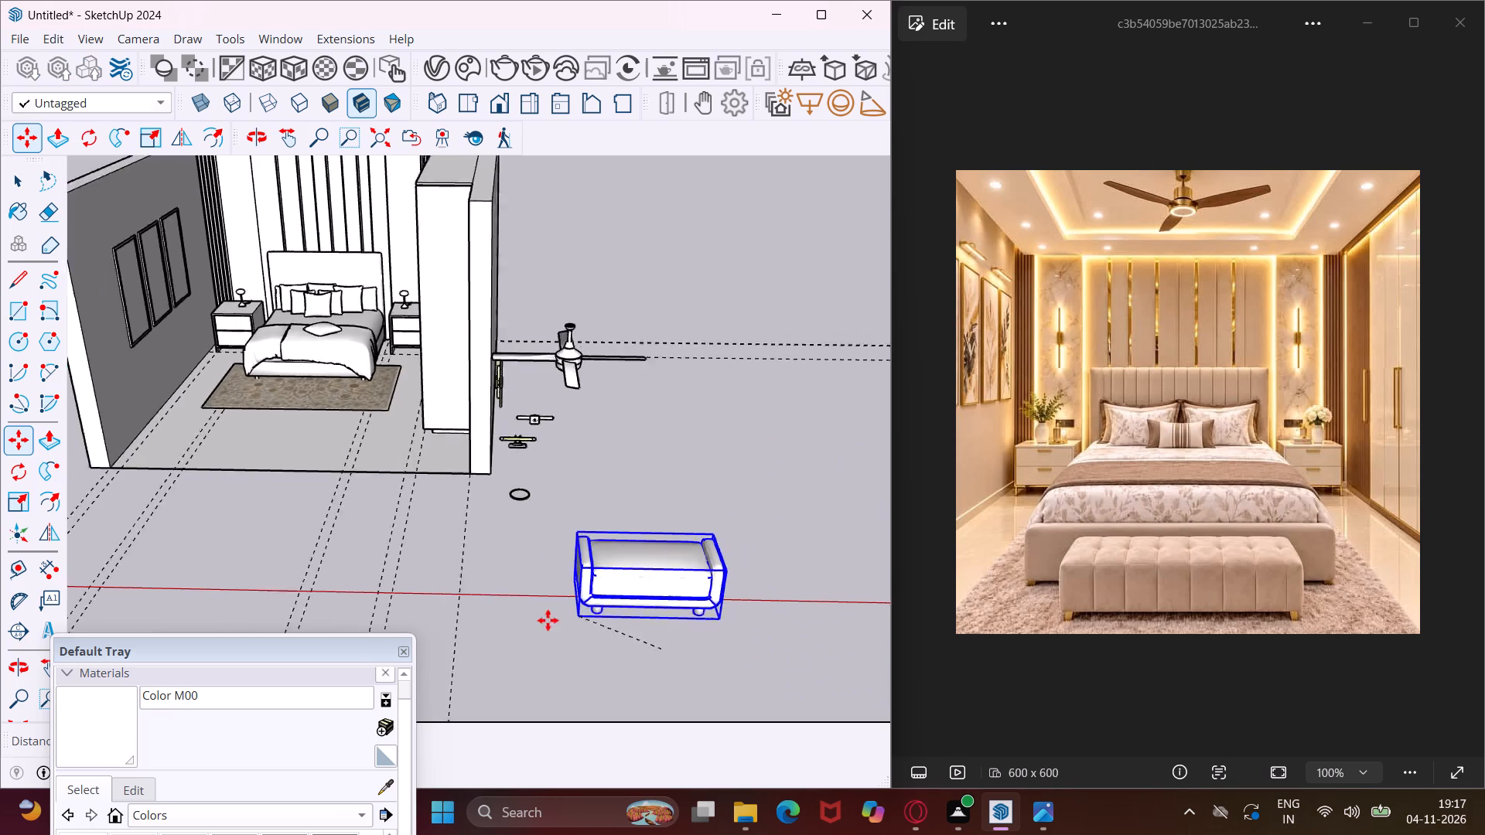
scroll(548, 620, "down", 2)
scroll(282, 438, "up", 9)
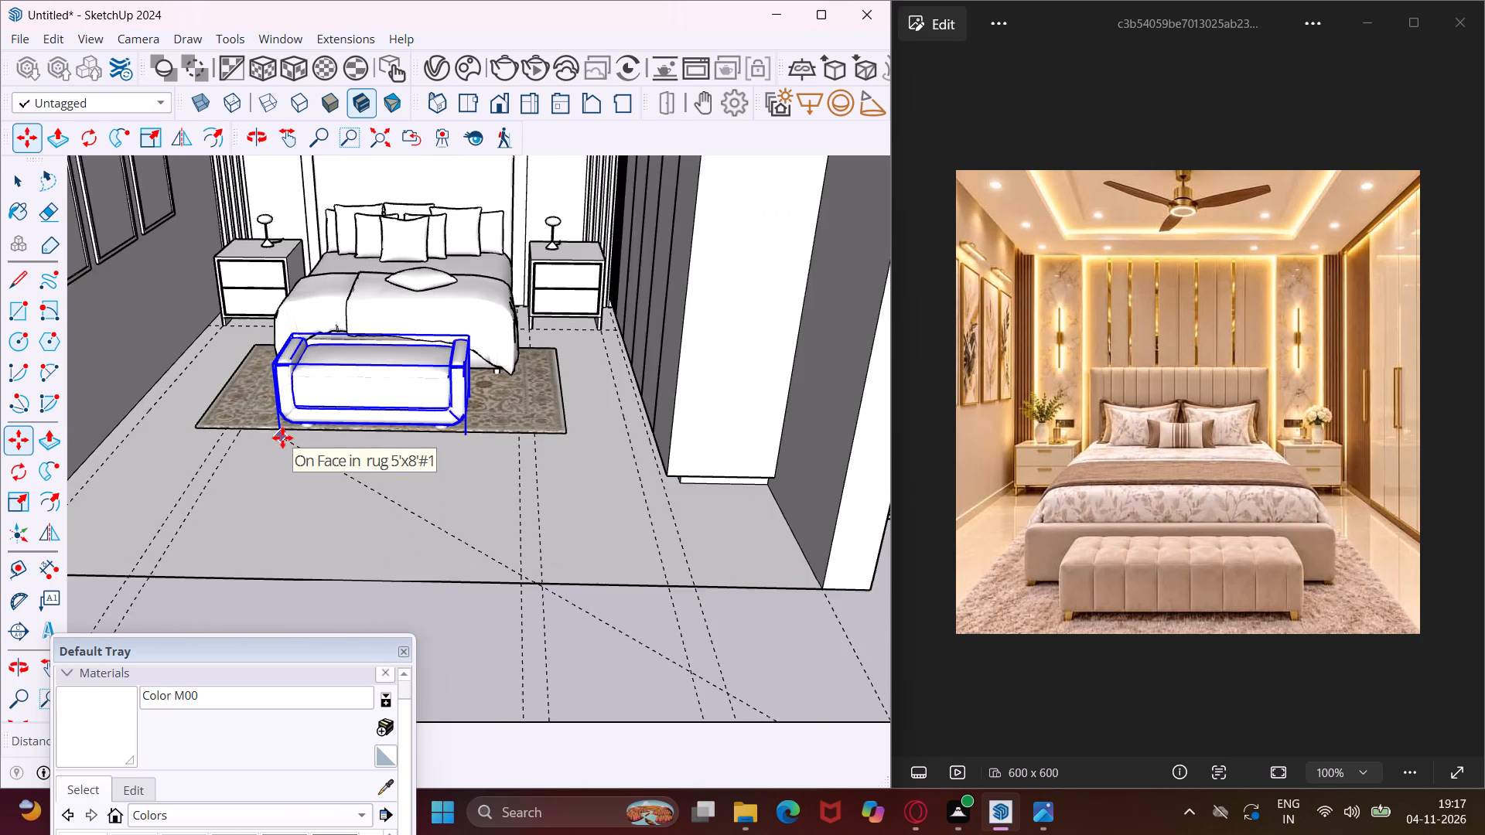
scroll(282, 438, "up", 2)
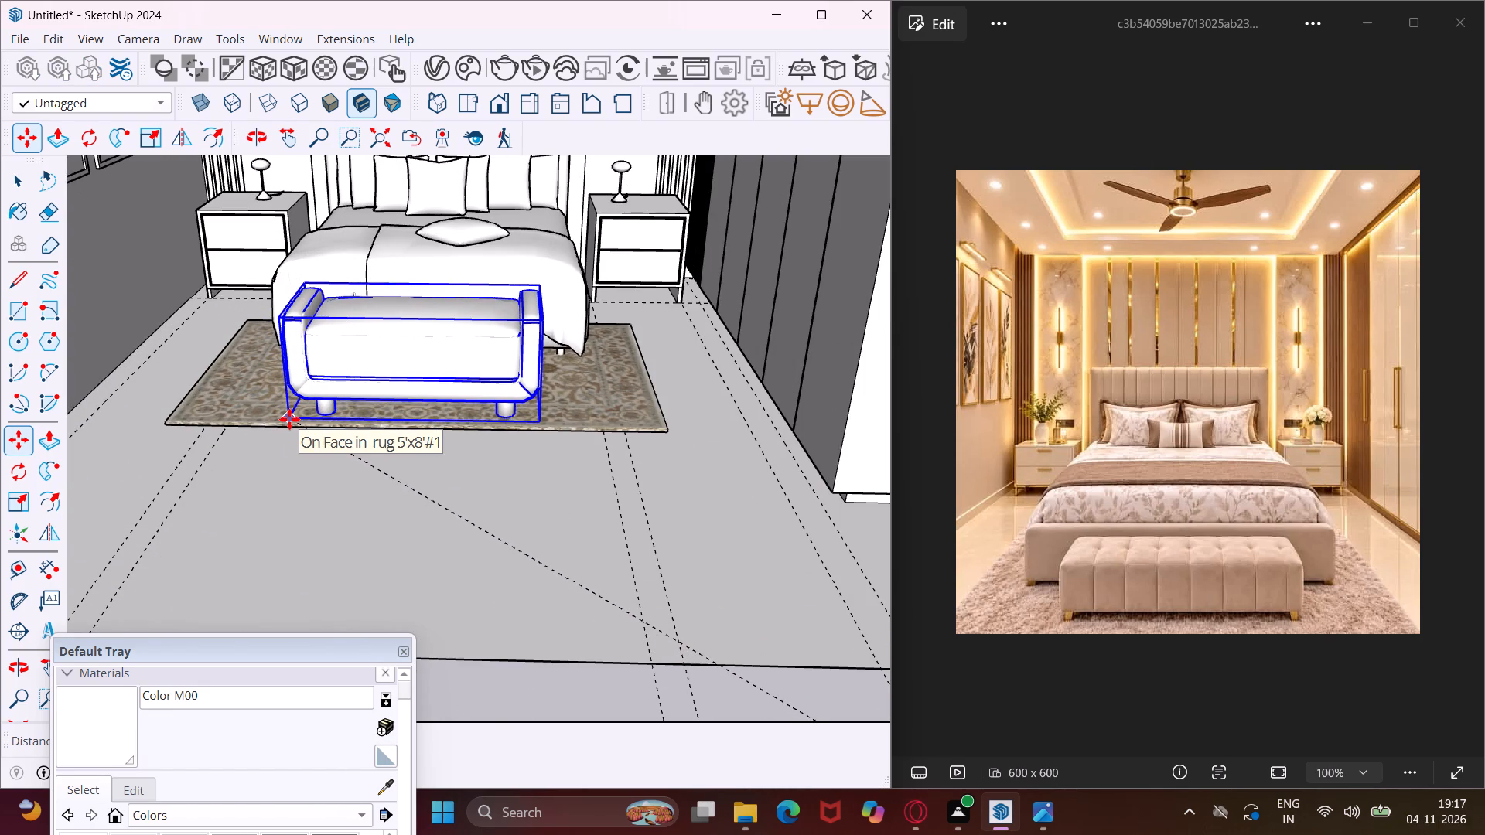
left_click(289, 419)
middle_click_drag(385, 467, 309, 574)
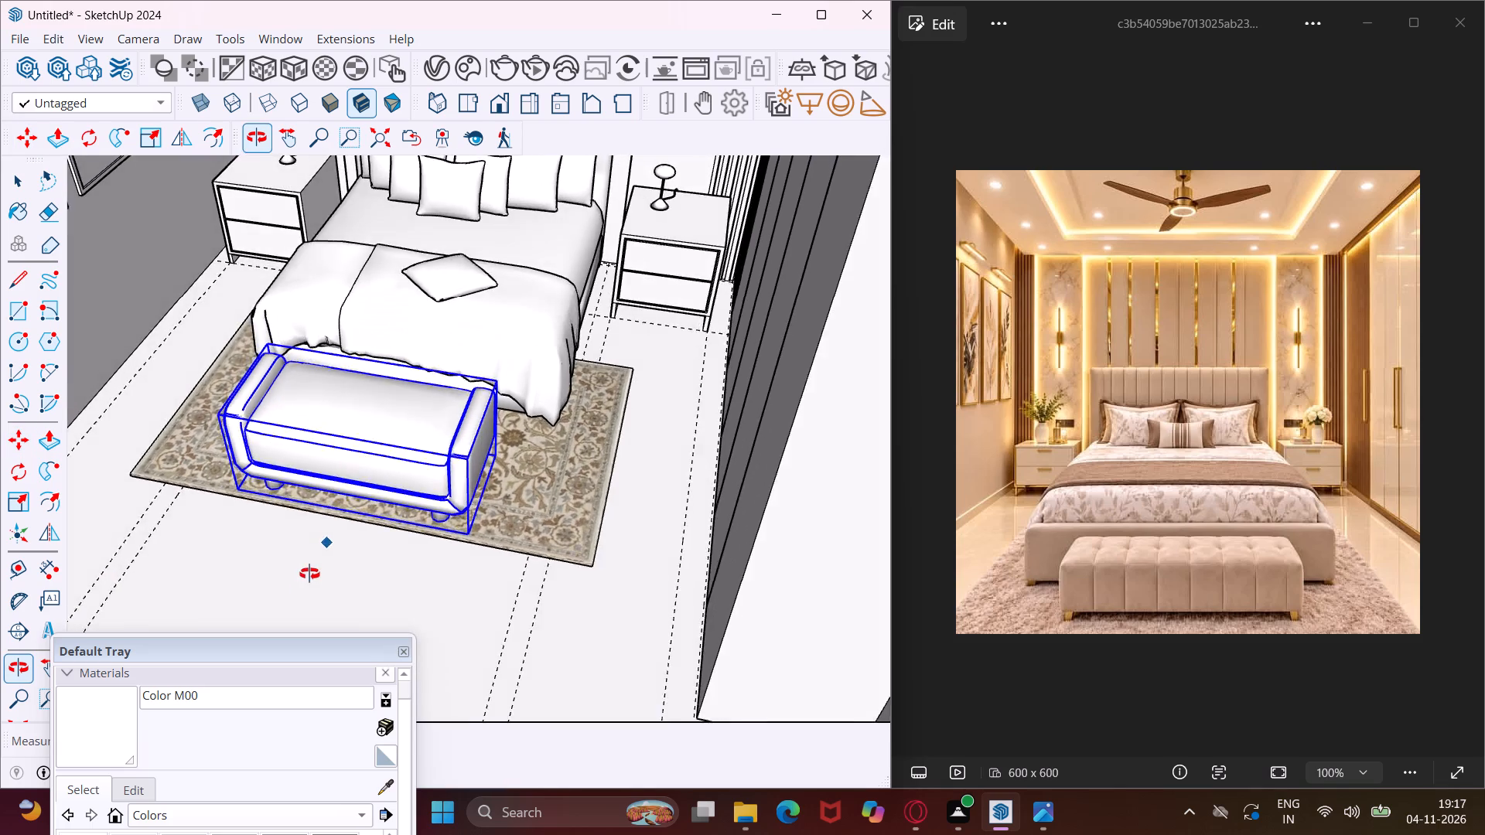
middle_click_drag(309, 574, 423, 582)
scroll(423, 582, "up", 1)
key("Escape")
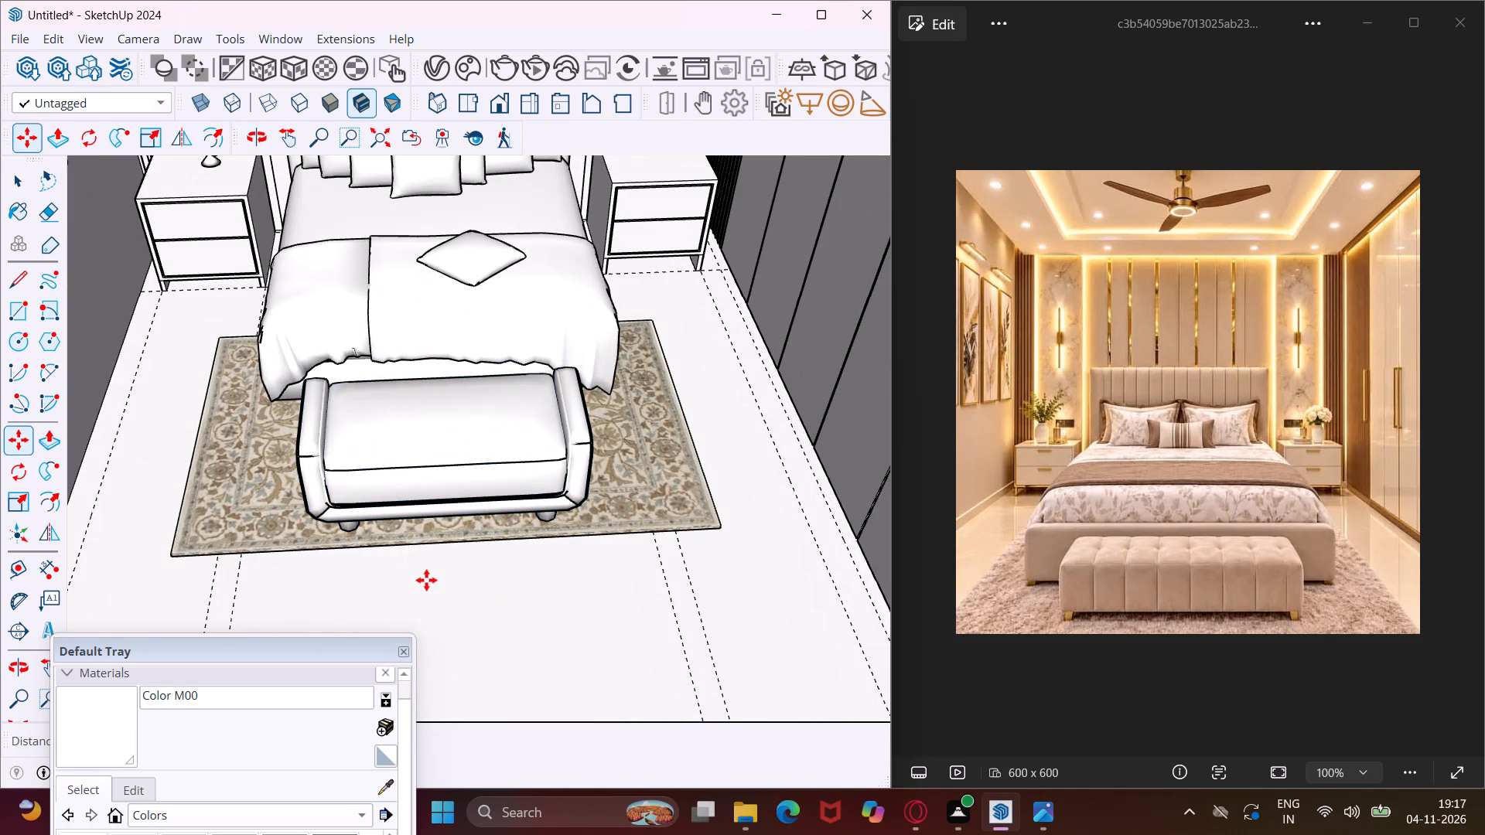
Scale the rug in one direction, extending its front edge away from the bed so more of it shows beyond the bench.
key("space")
left_click(433, 538)
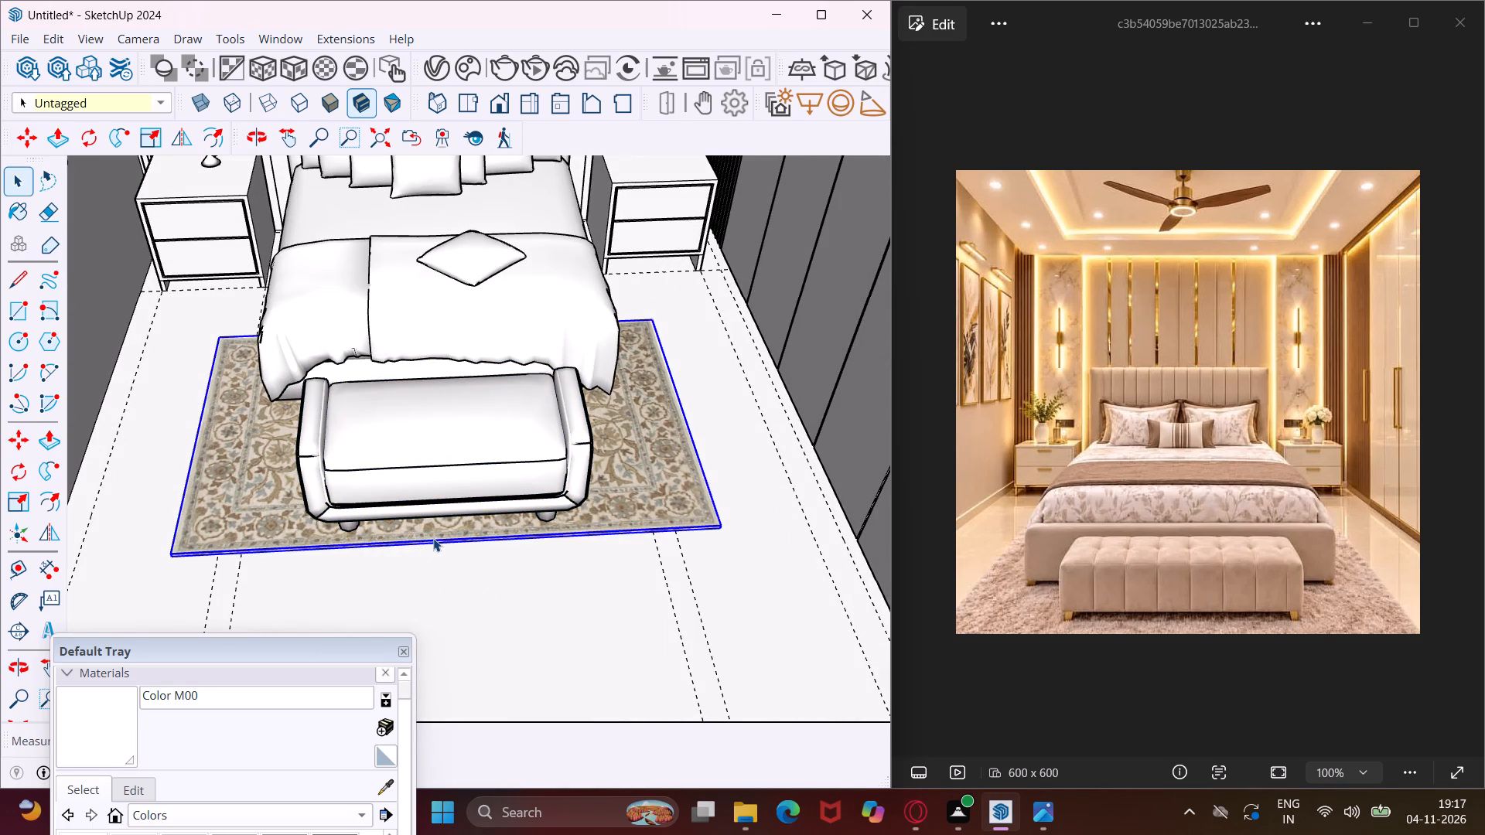
left_click(26, 501)
scroll(438, 549, "up", 5)
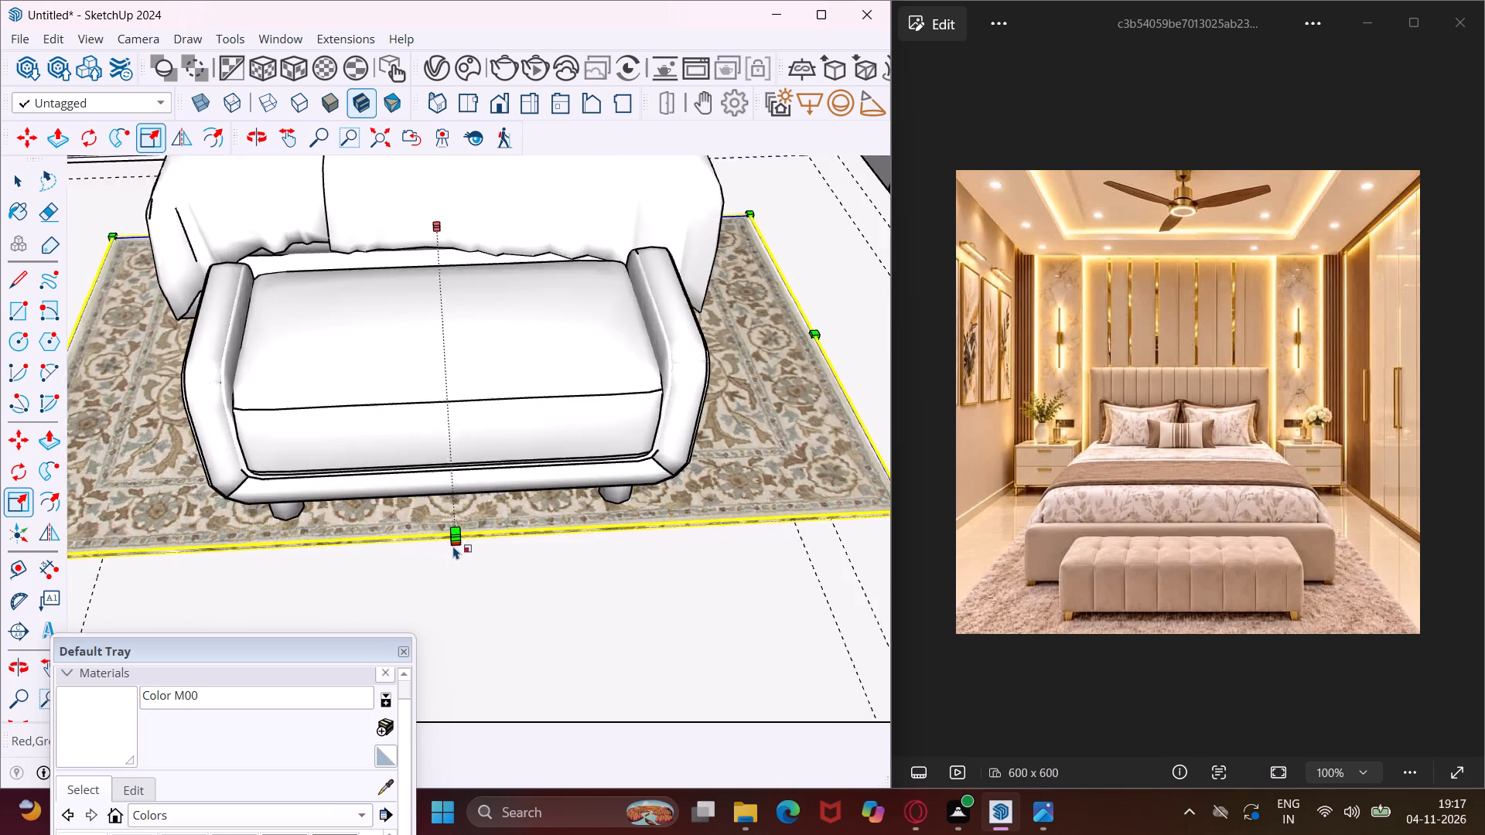
scroll(453, 546, "up", 13)
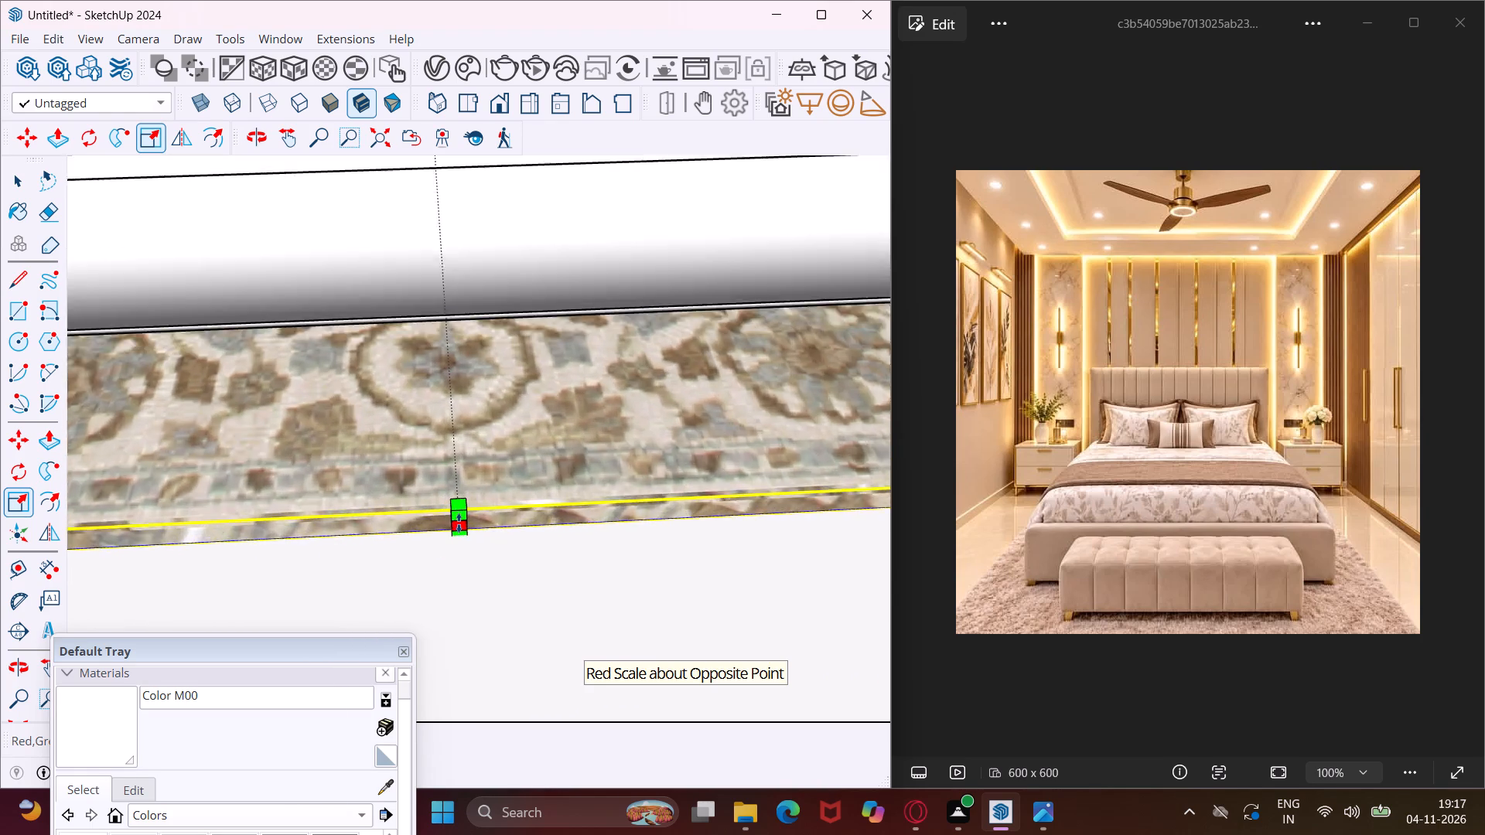
scroll(459, 523, "up", 7)
left_click(459, 523)
scroll(455, 548, "down", 6)
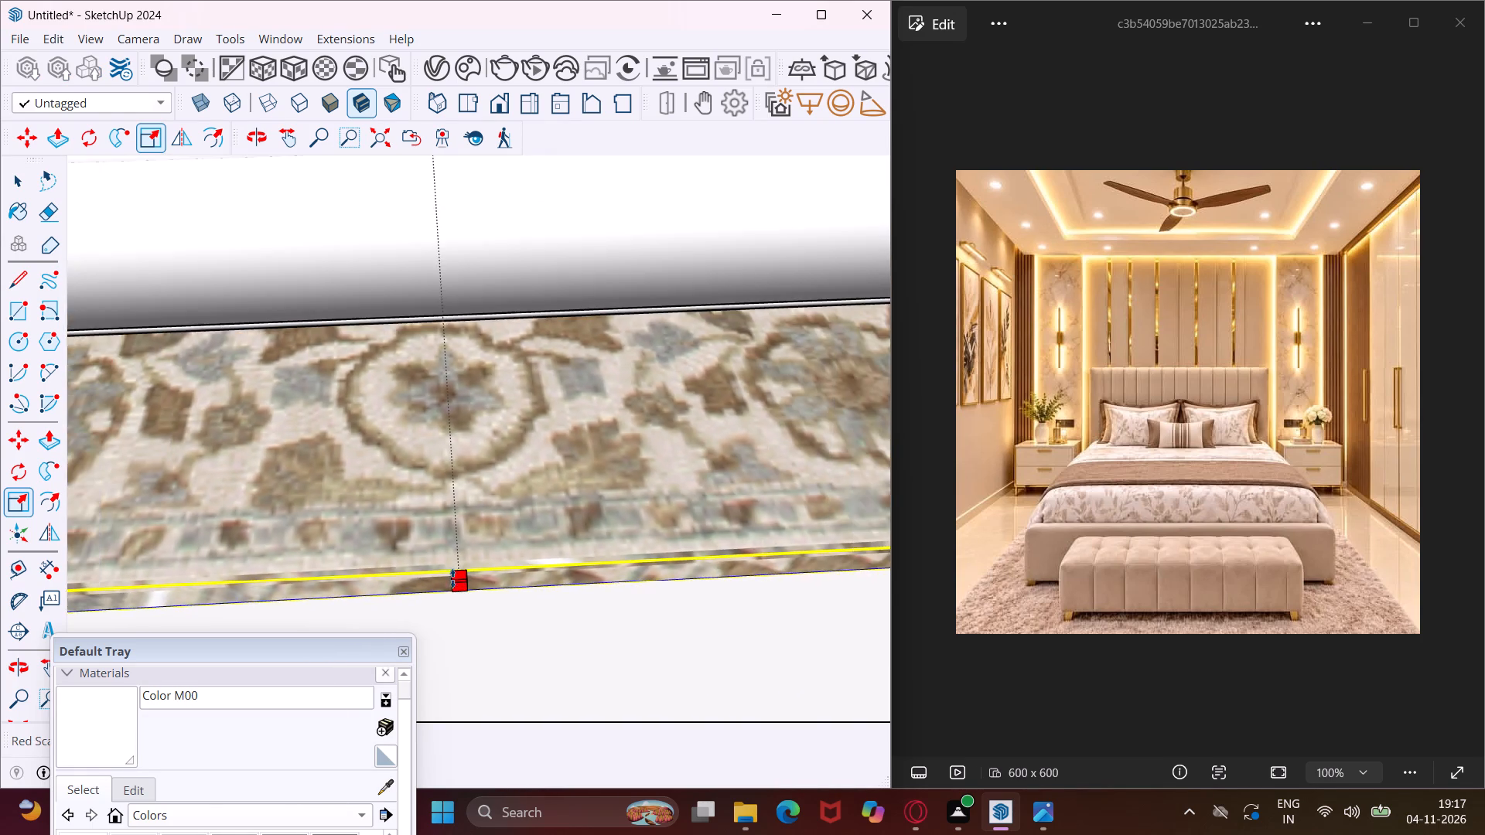
scroll(451, 589, "down", 13)
scroll(452, 670, "down", 5)
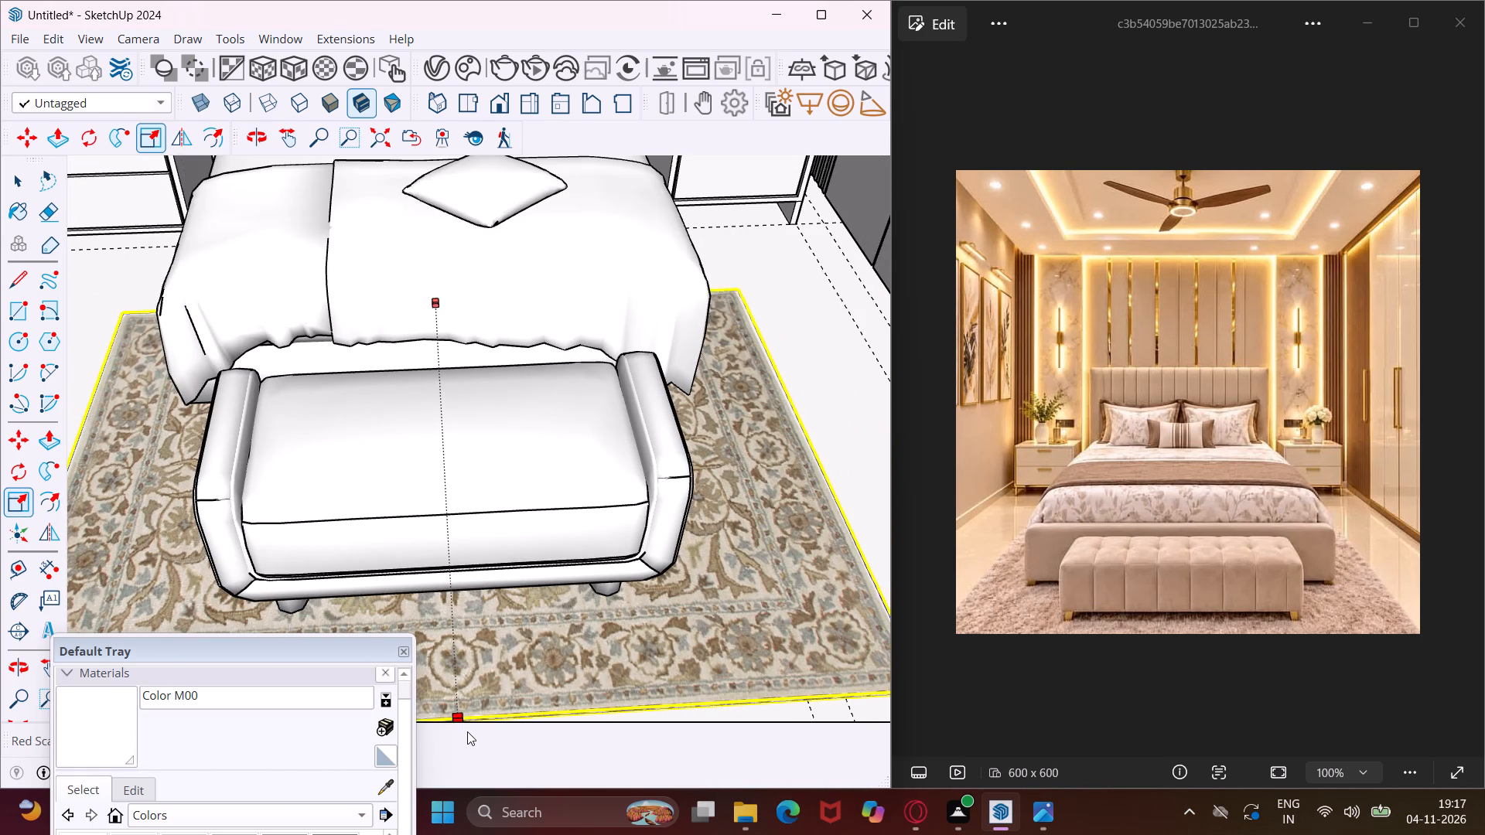
scroll(464, 731, "down", 1)
middle_click_drag(464, 731, 489, 468)
scroll(489, 468, "down", 6)
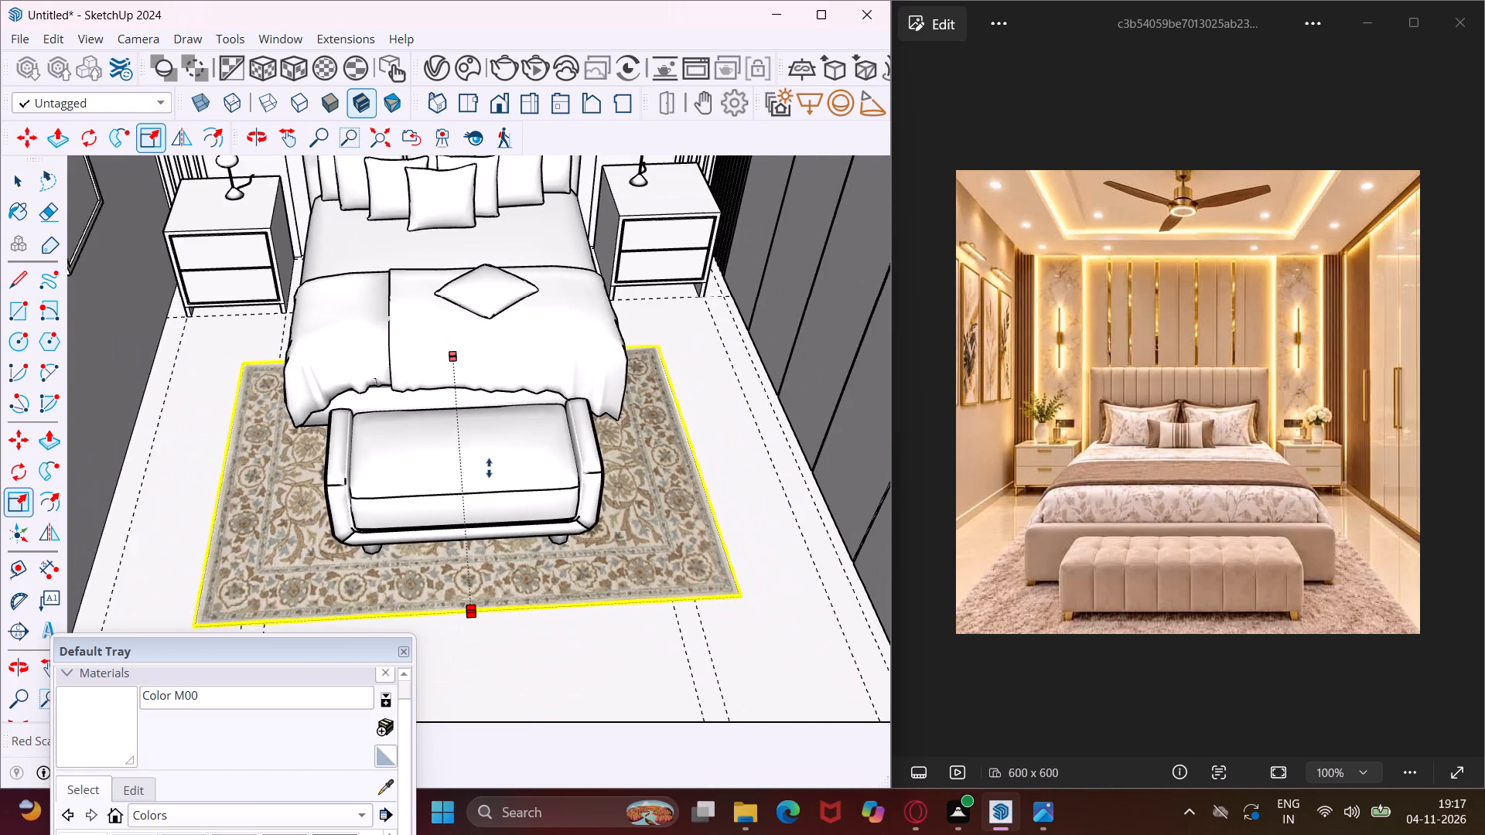
scroll(489, 468, "down", 5)
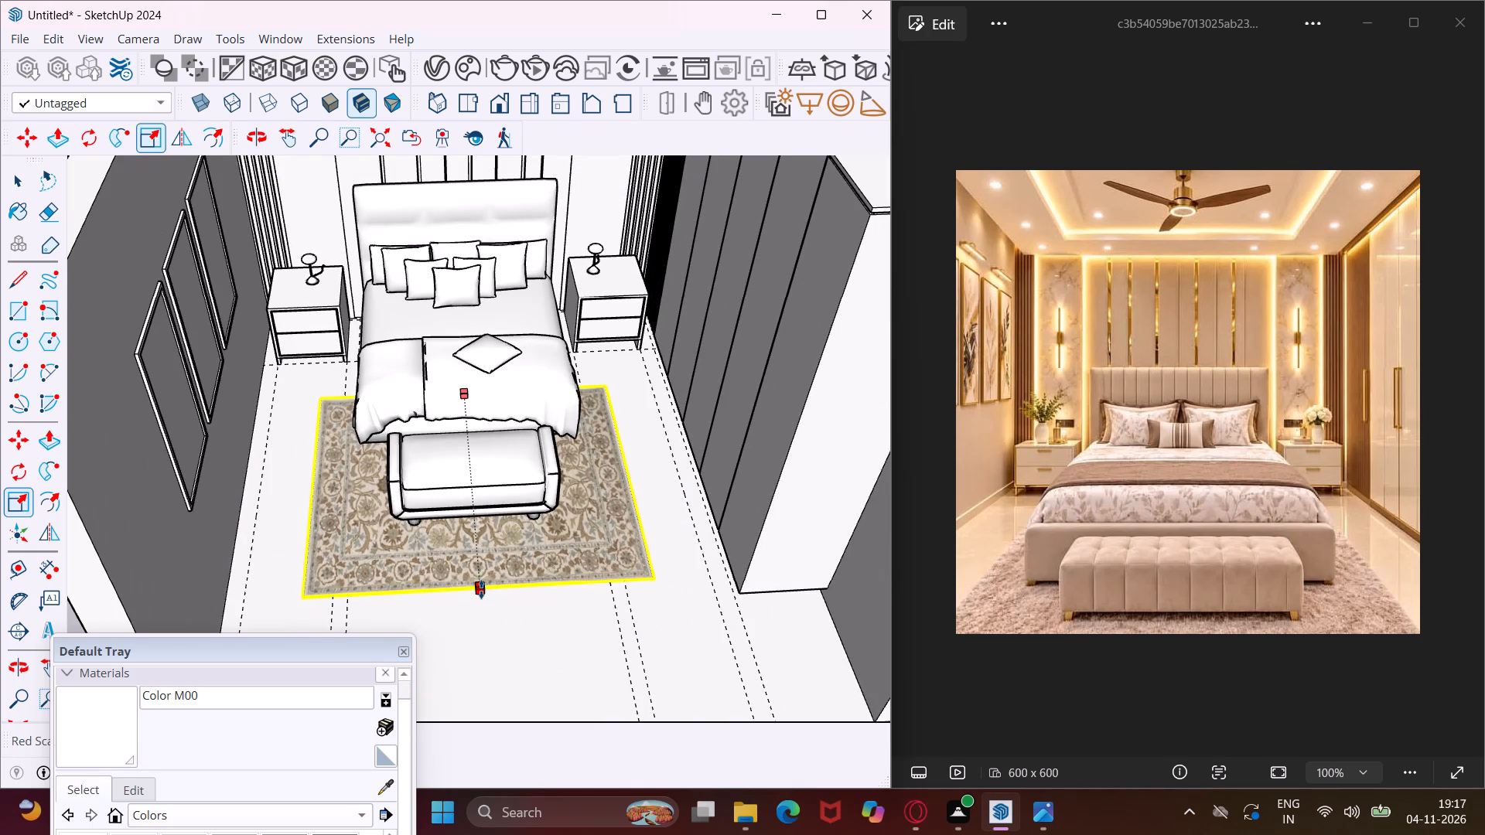
left_click(481, 602)
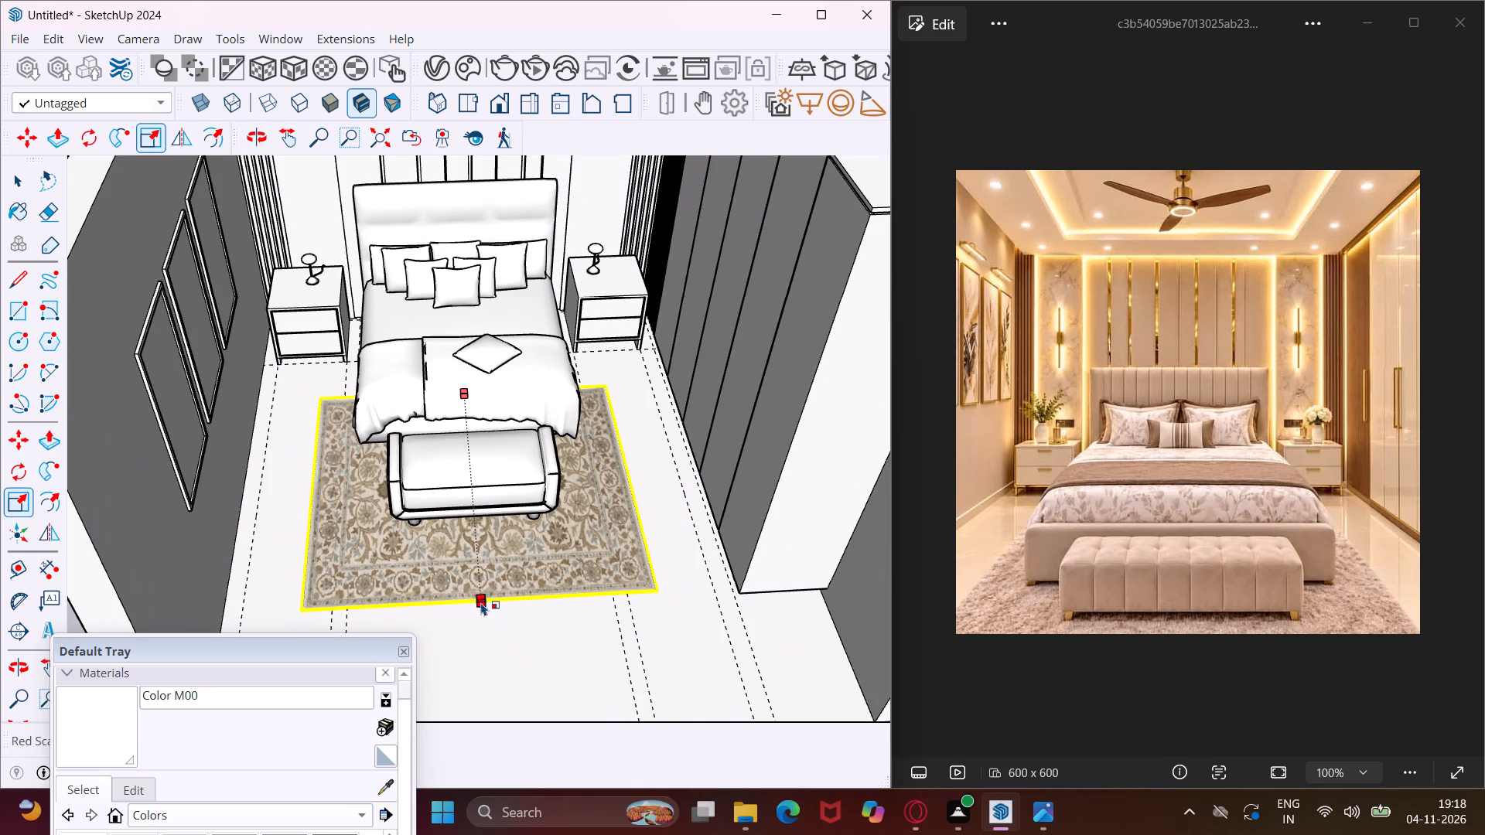
key("Escape")
key("space")
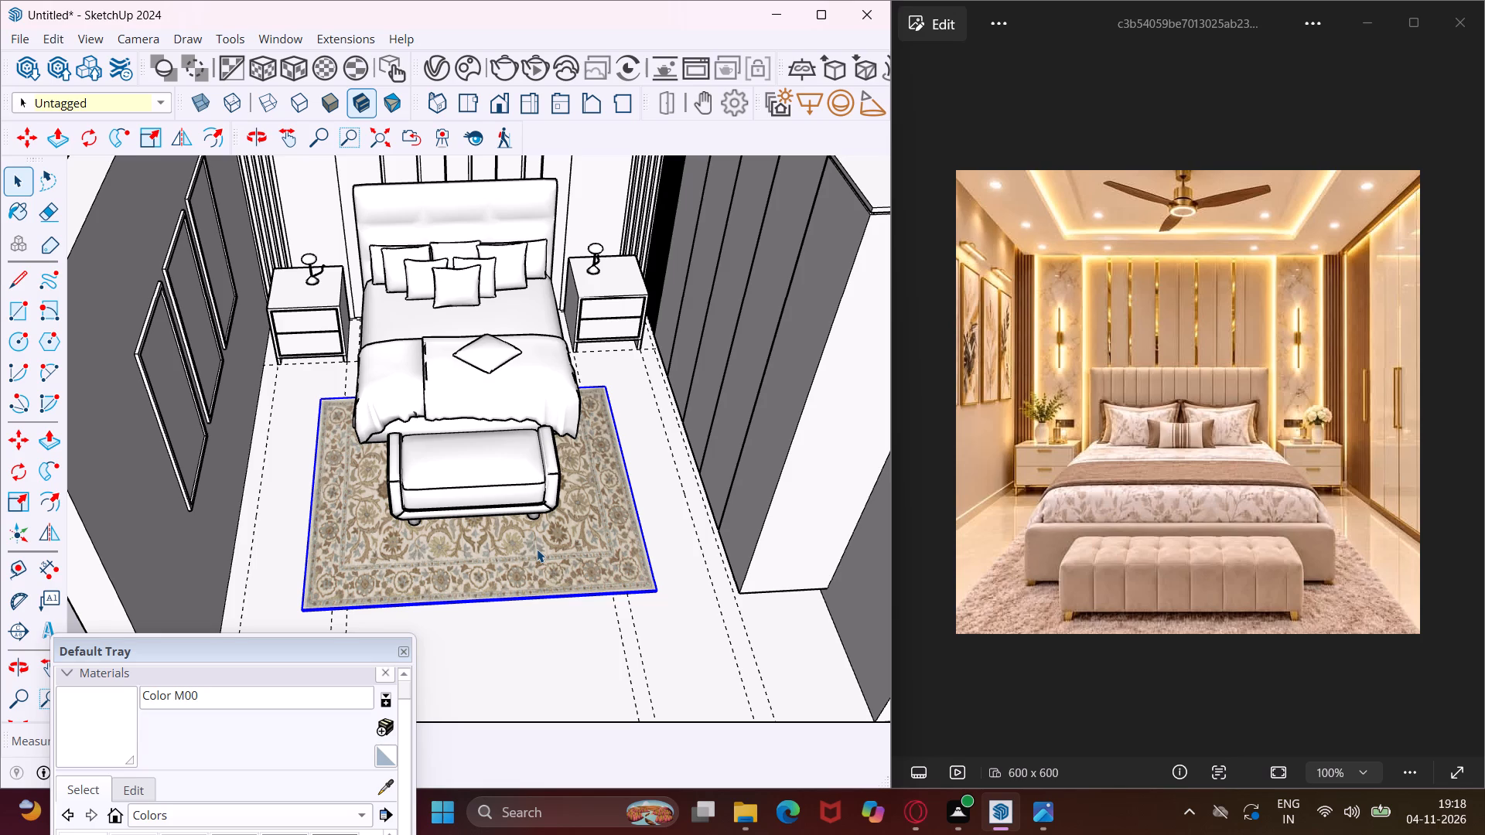
scroll(491, 486, "down", 5)
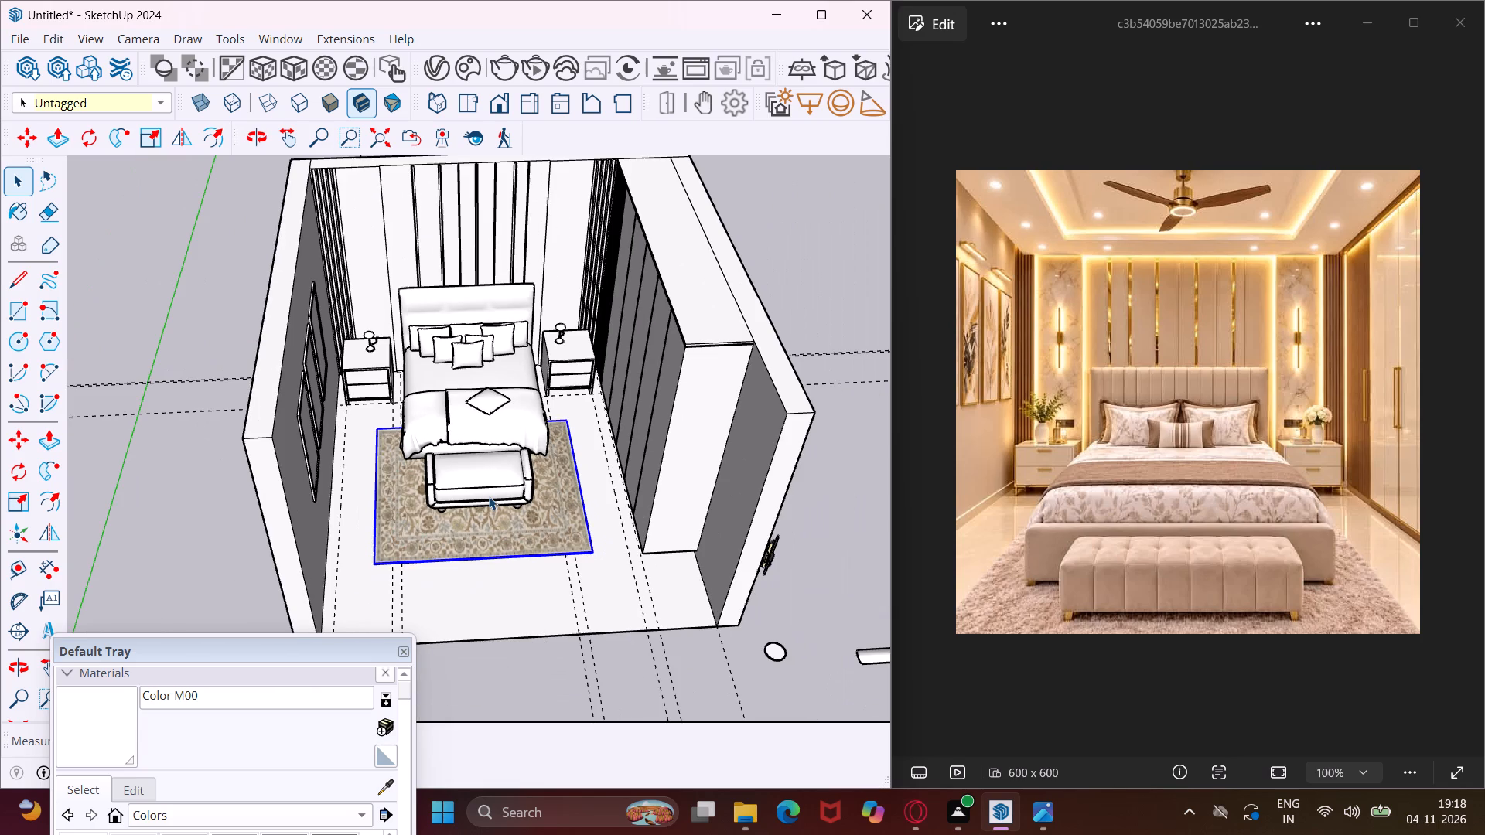
key("Escape")
key("space")
left_click(712, 671)
Rotate the upright marble wall light outside the room a quarter turn about the vertical axis.
middle_click_drag(712, 671, 657, 590)
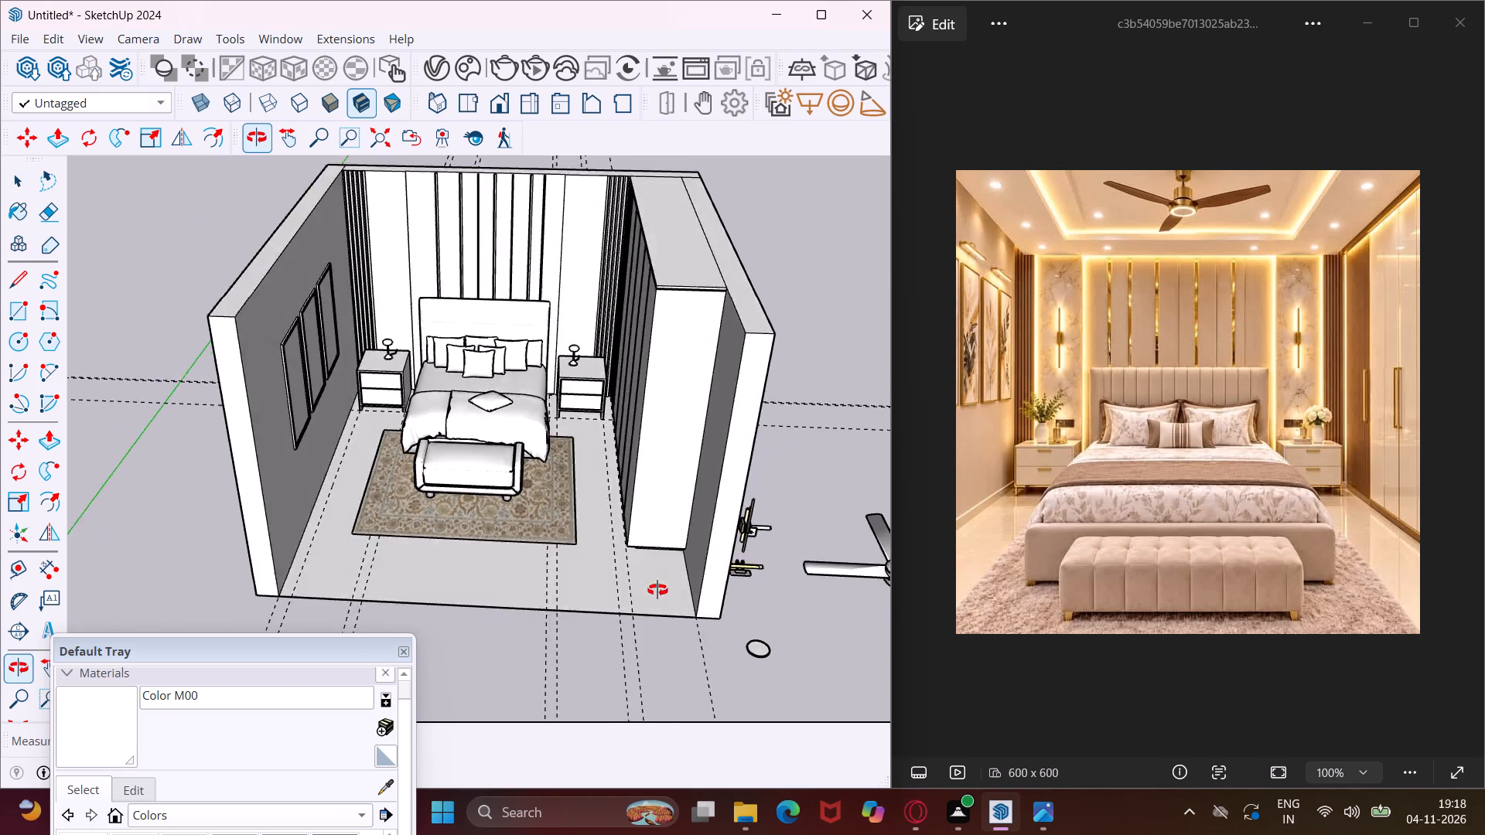
middle_click_drag(657, 590, 628, 547)
scroll(750, 539, "up", 8)
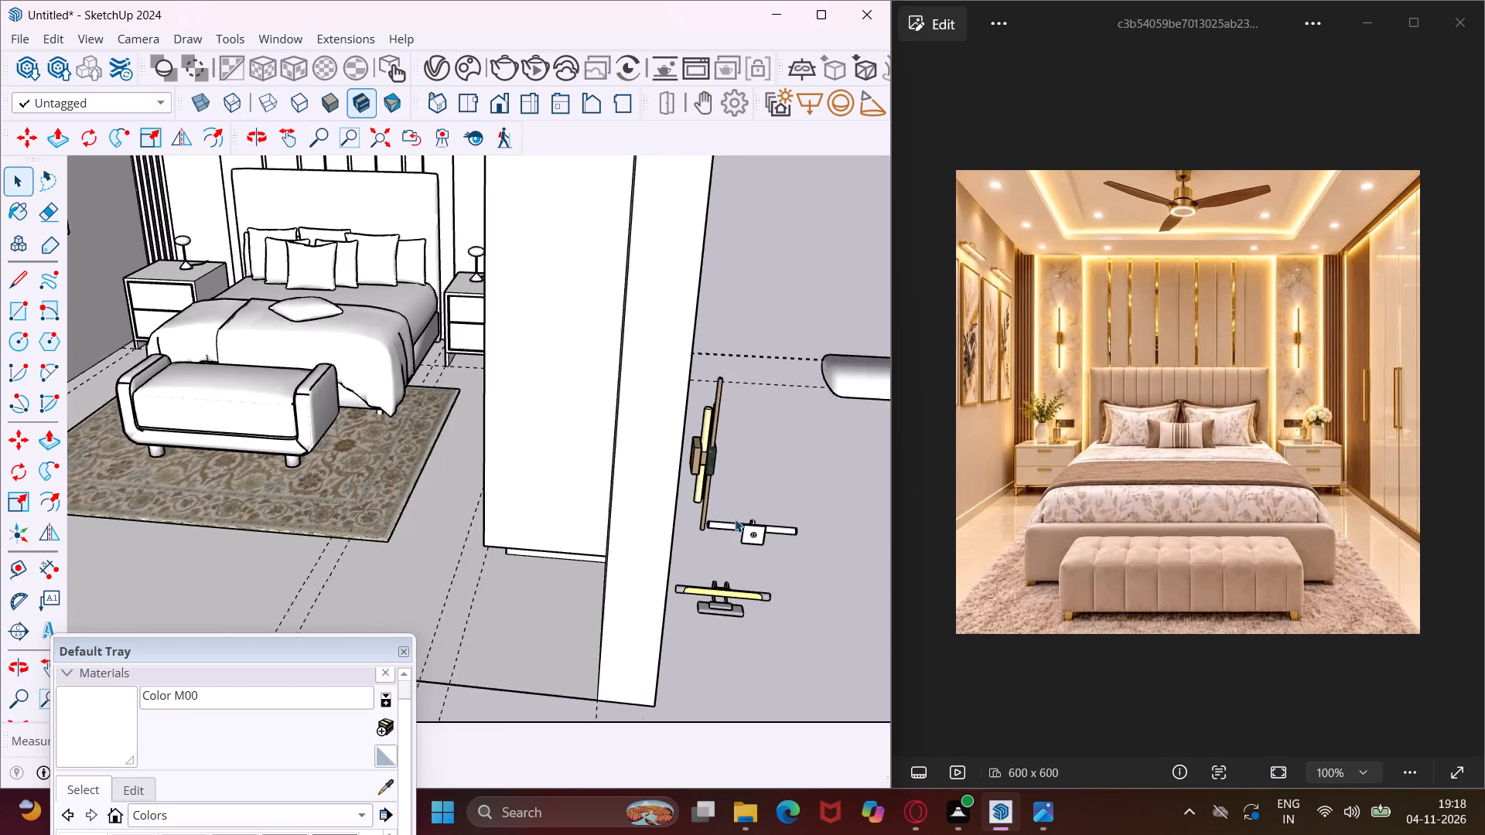
scroll(735, 519, "up", 1)
scroll(739, 597, "up", 3)
left_click(679, 438)
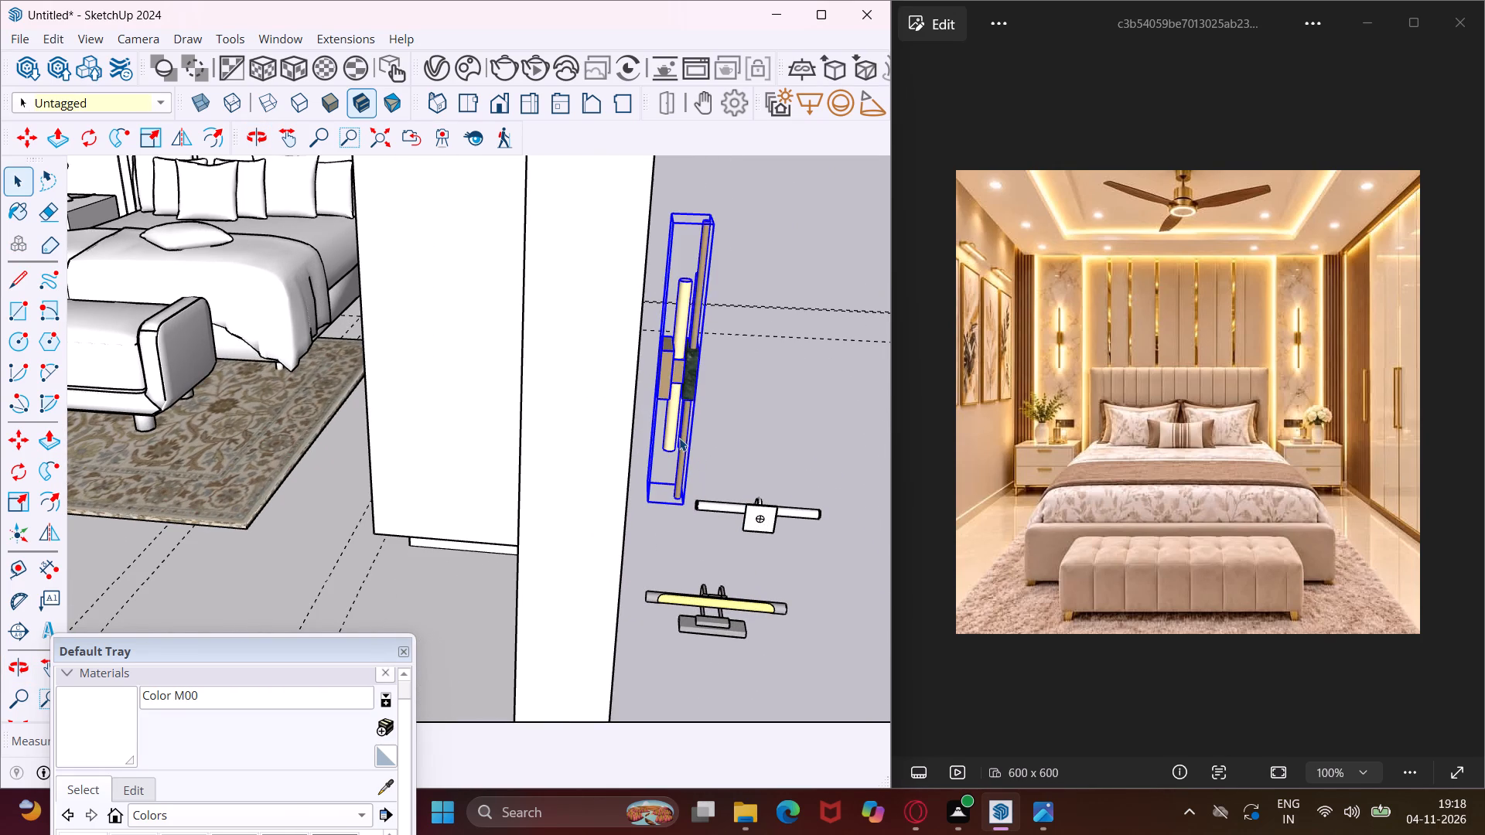
scroll(679, 438, "down", 10)
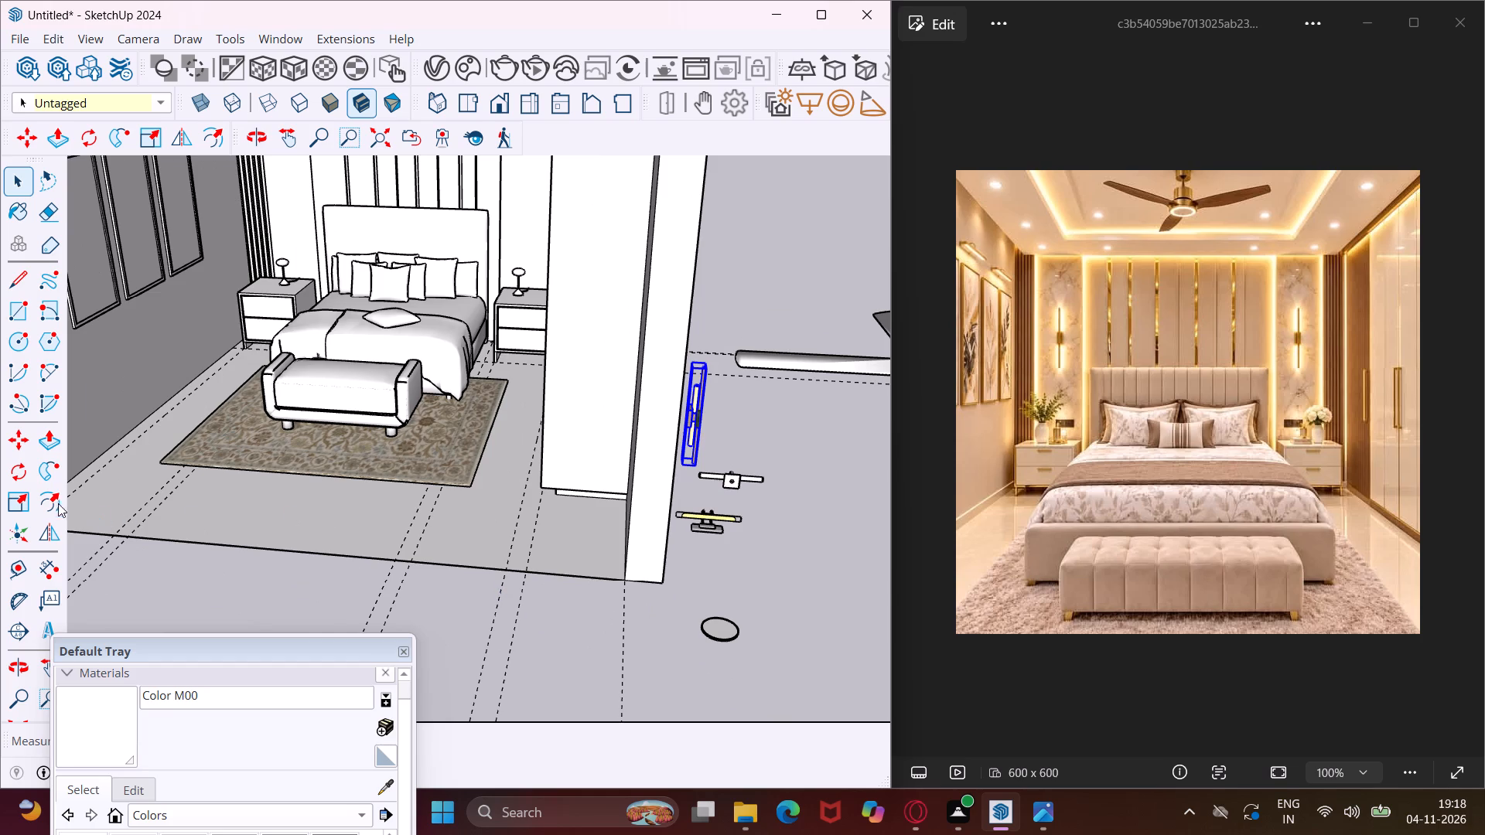
left_click_drag(26, 476, 48, 475)
scroll(438, 436, "down", 4)
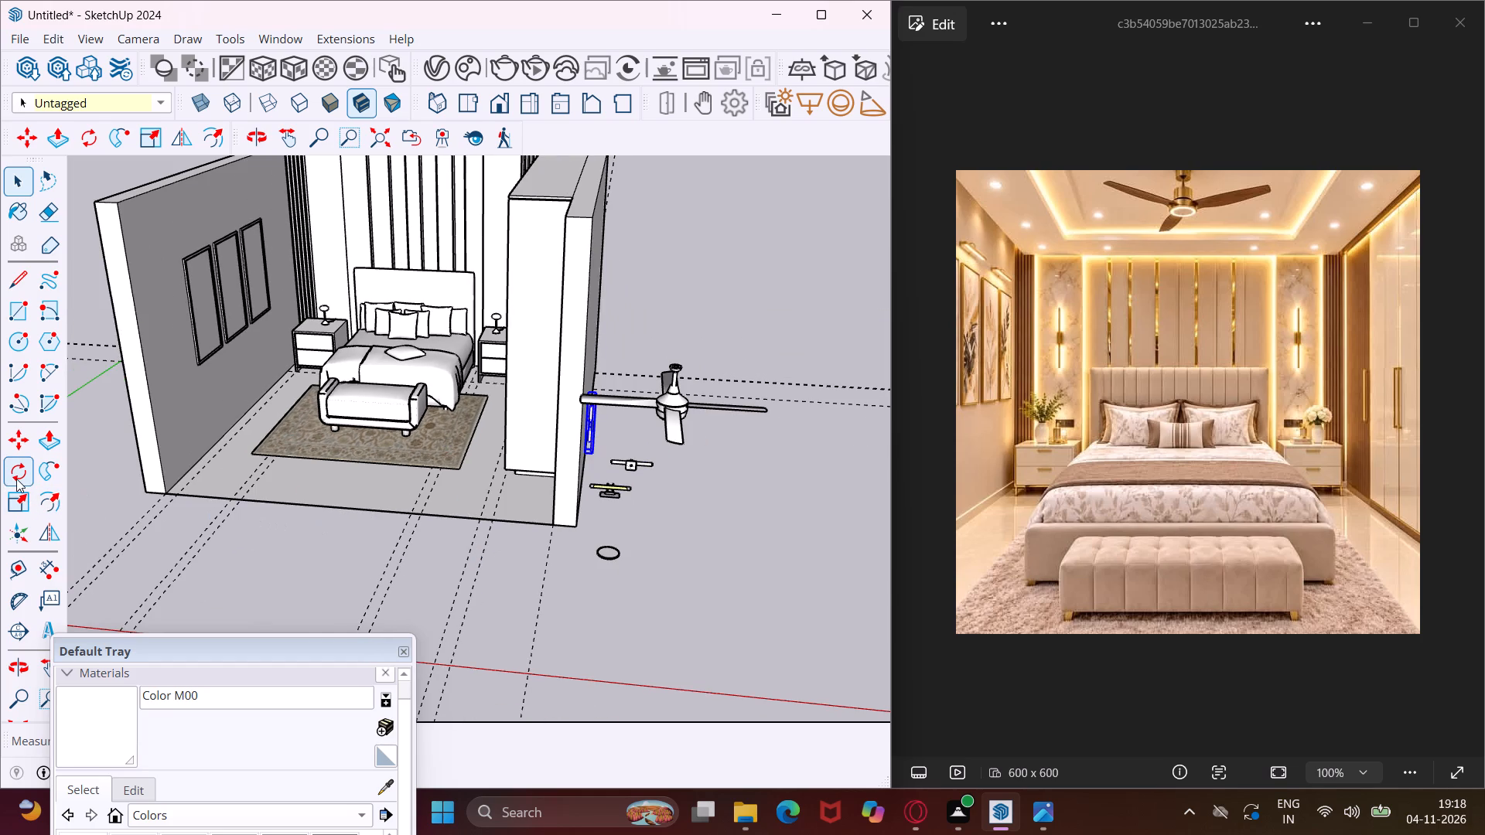
left_click(16, 479)
scroll(661, 543, "up", 3)
left_click(661, 543)
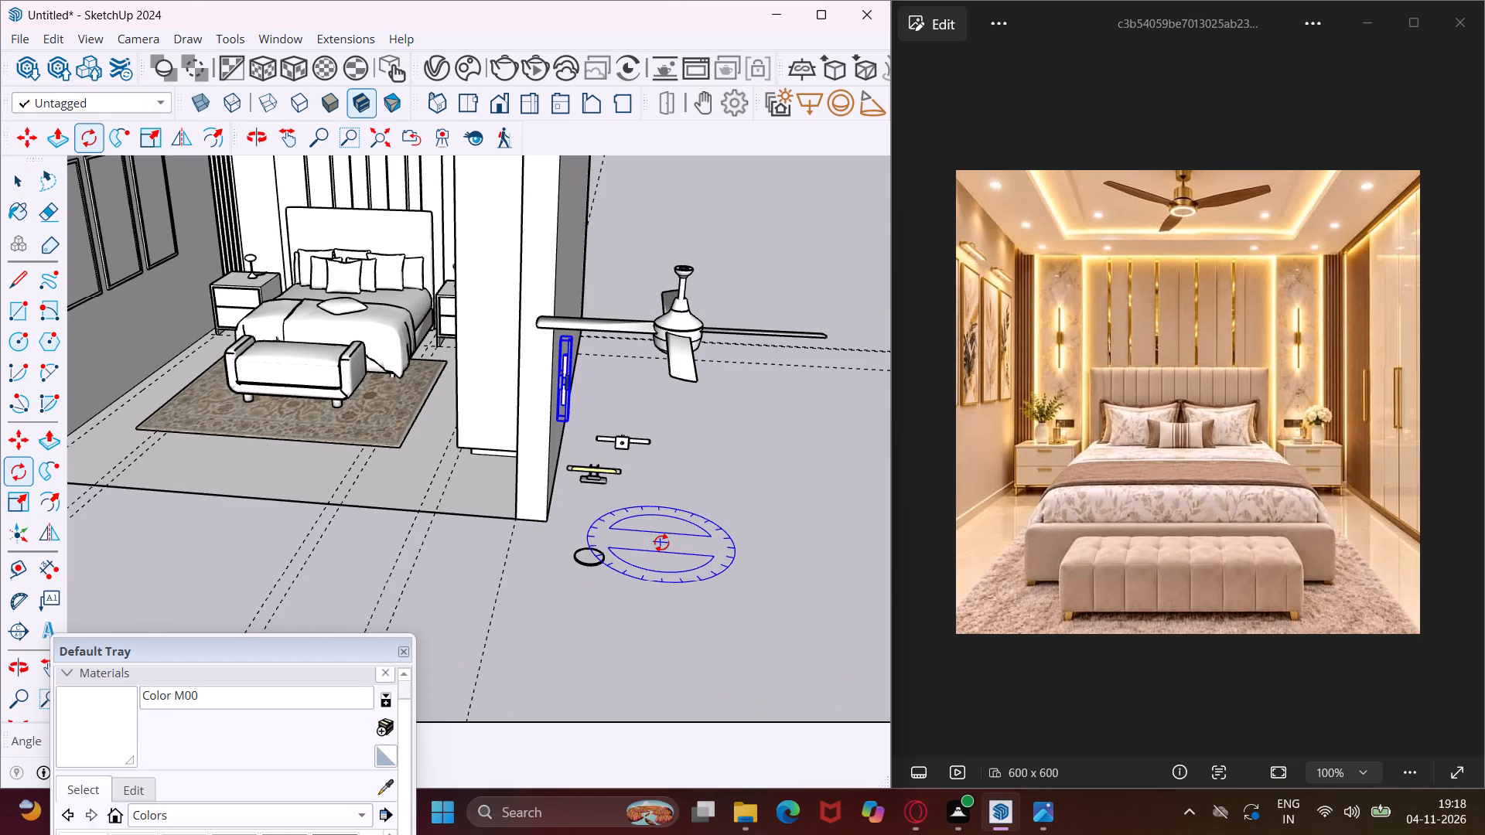
left_click(739, 555)
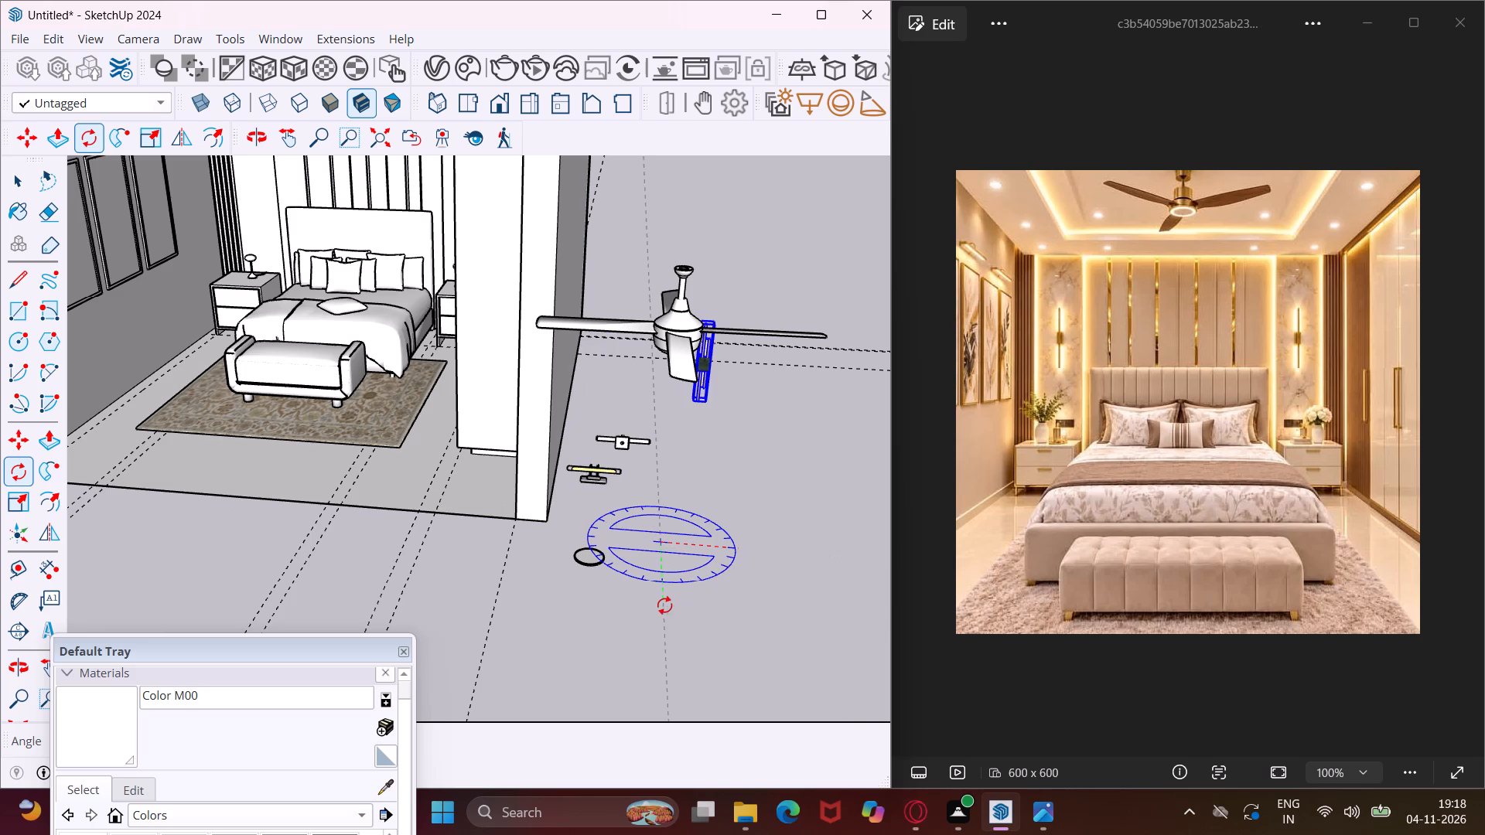
left_click(654, 606)
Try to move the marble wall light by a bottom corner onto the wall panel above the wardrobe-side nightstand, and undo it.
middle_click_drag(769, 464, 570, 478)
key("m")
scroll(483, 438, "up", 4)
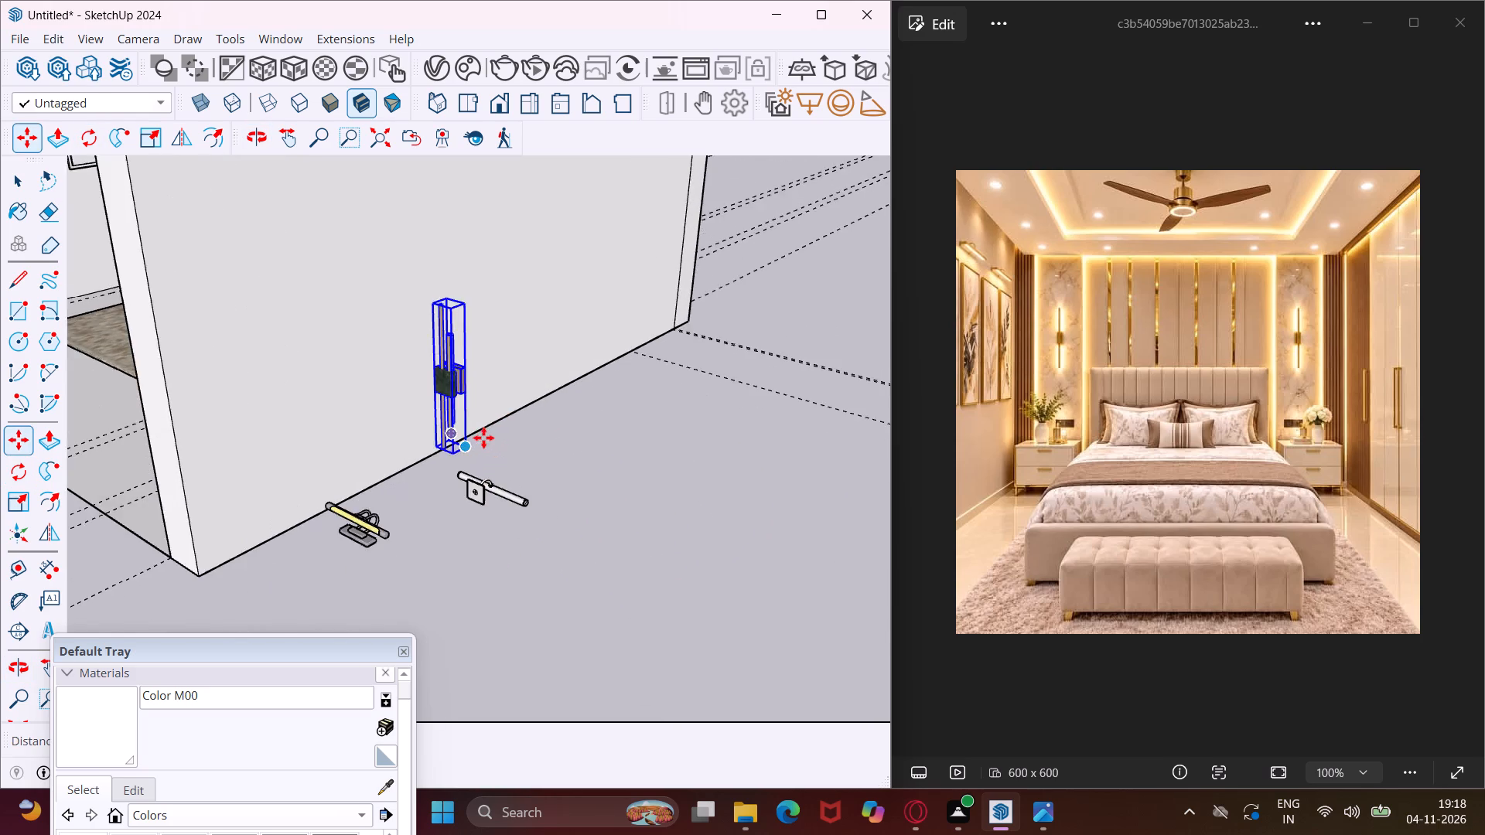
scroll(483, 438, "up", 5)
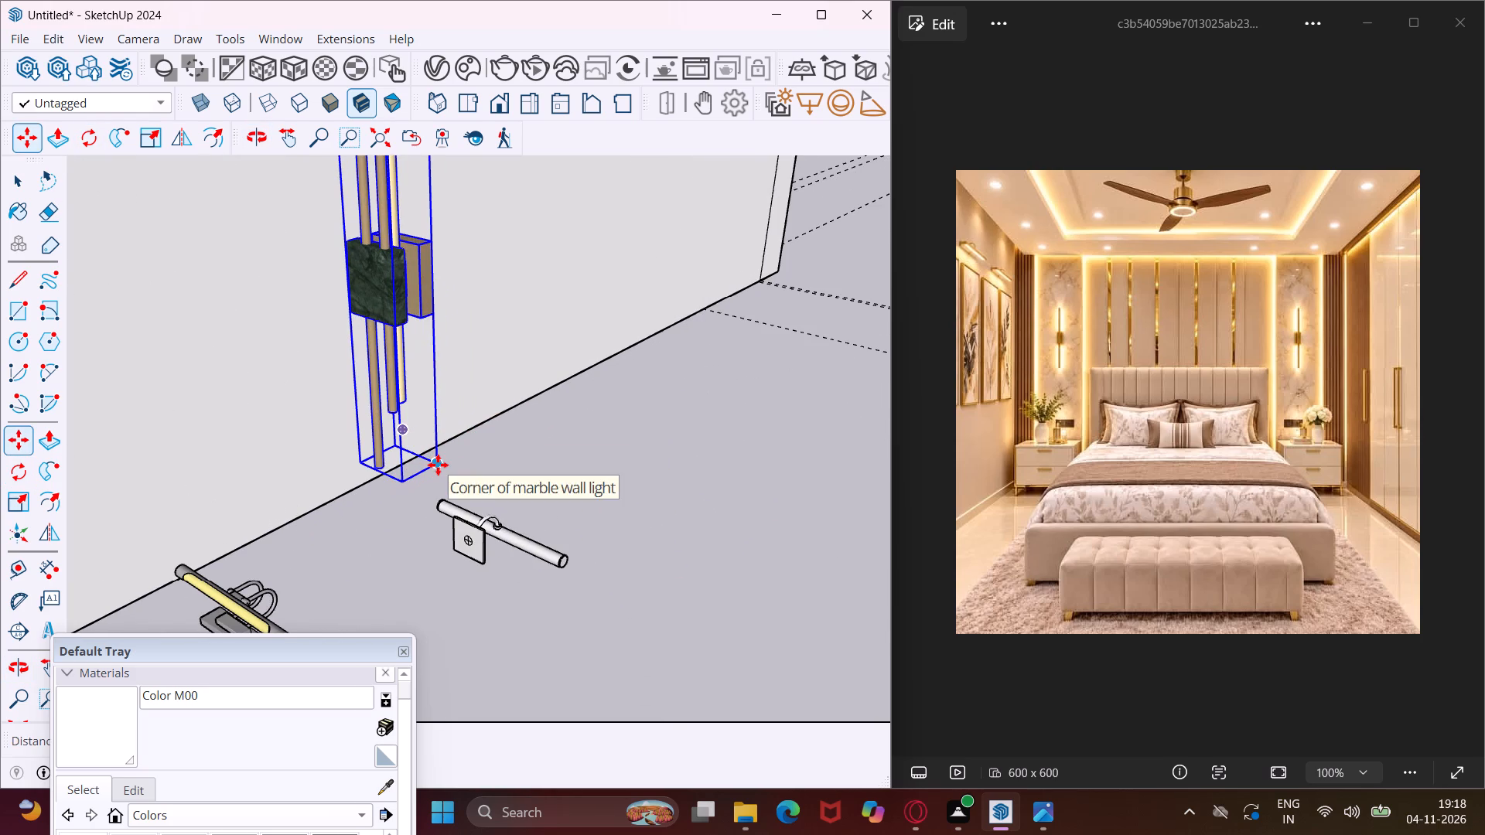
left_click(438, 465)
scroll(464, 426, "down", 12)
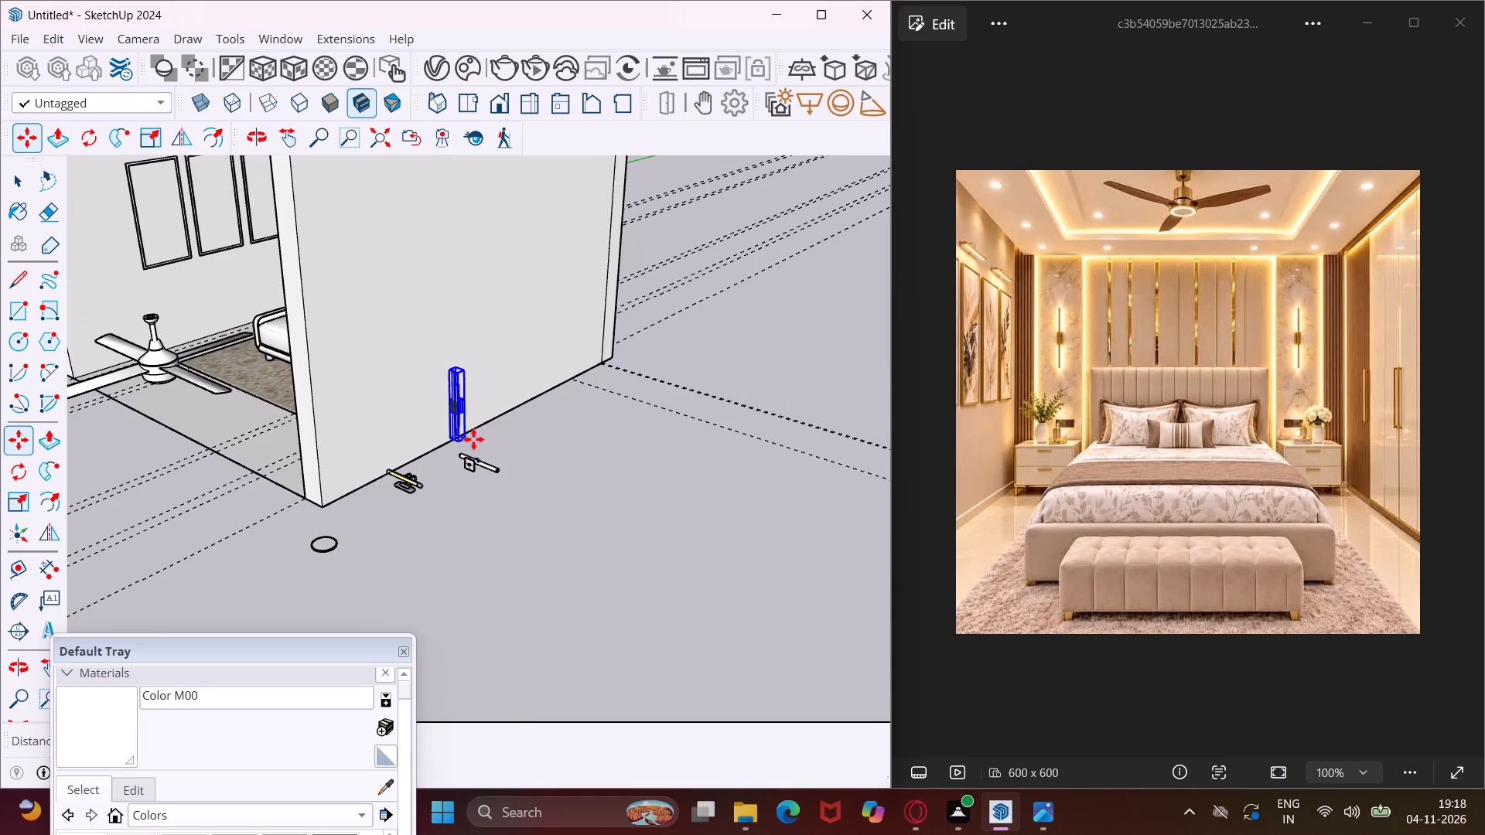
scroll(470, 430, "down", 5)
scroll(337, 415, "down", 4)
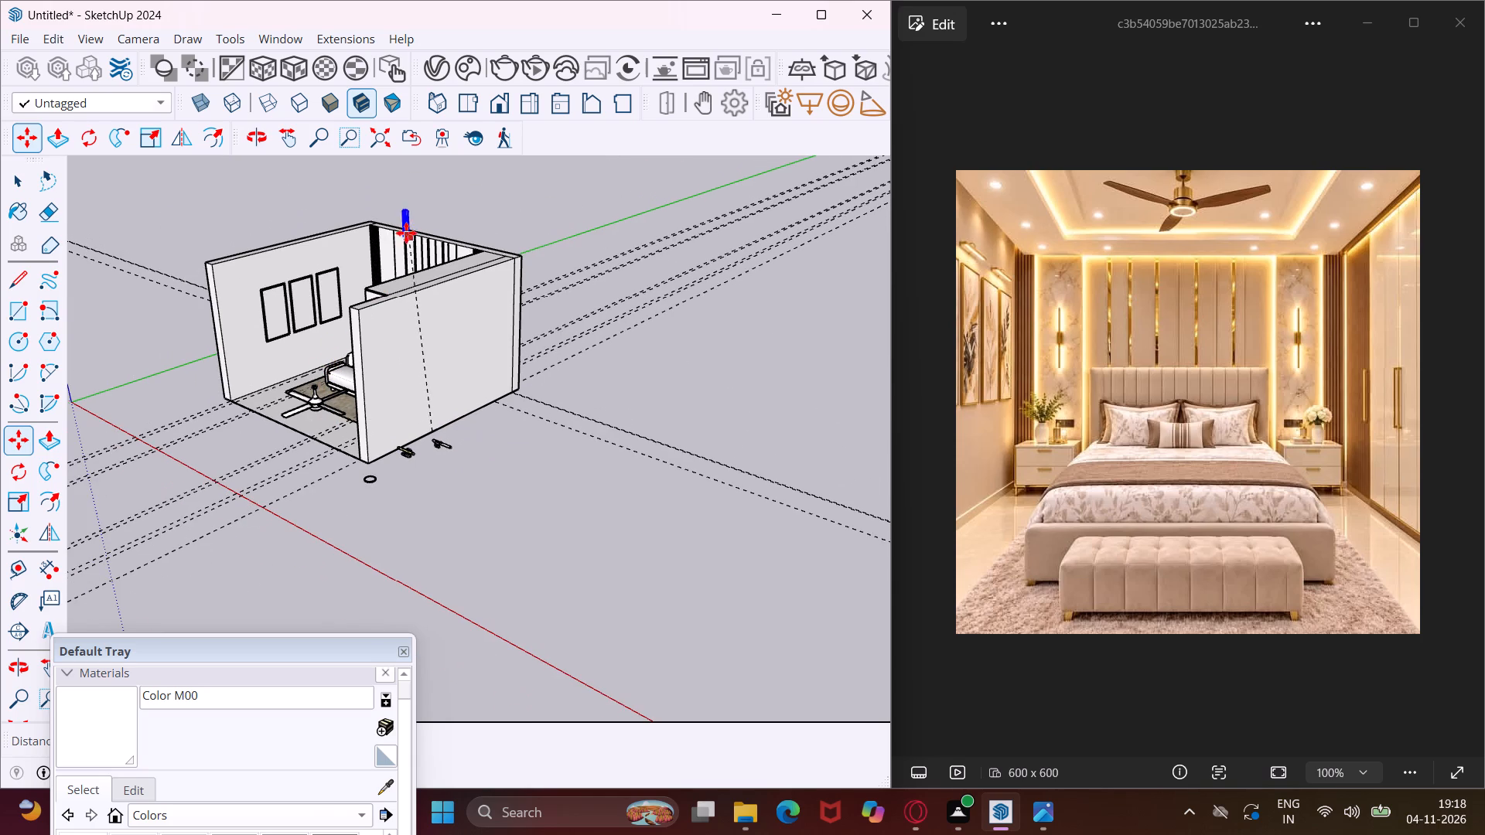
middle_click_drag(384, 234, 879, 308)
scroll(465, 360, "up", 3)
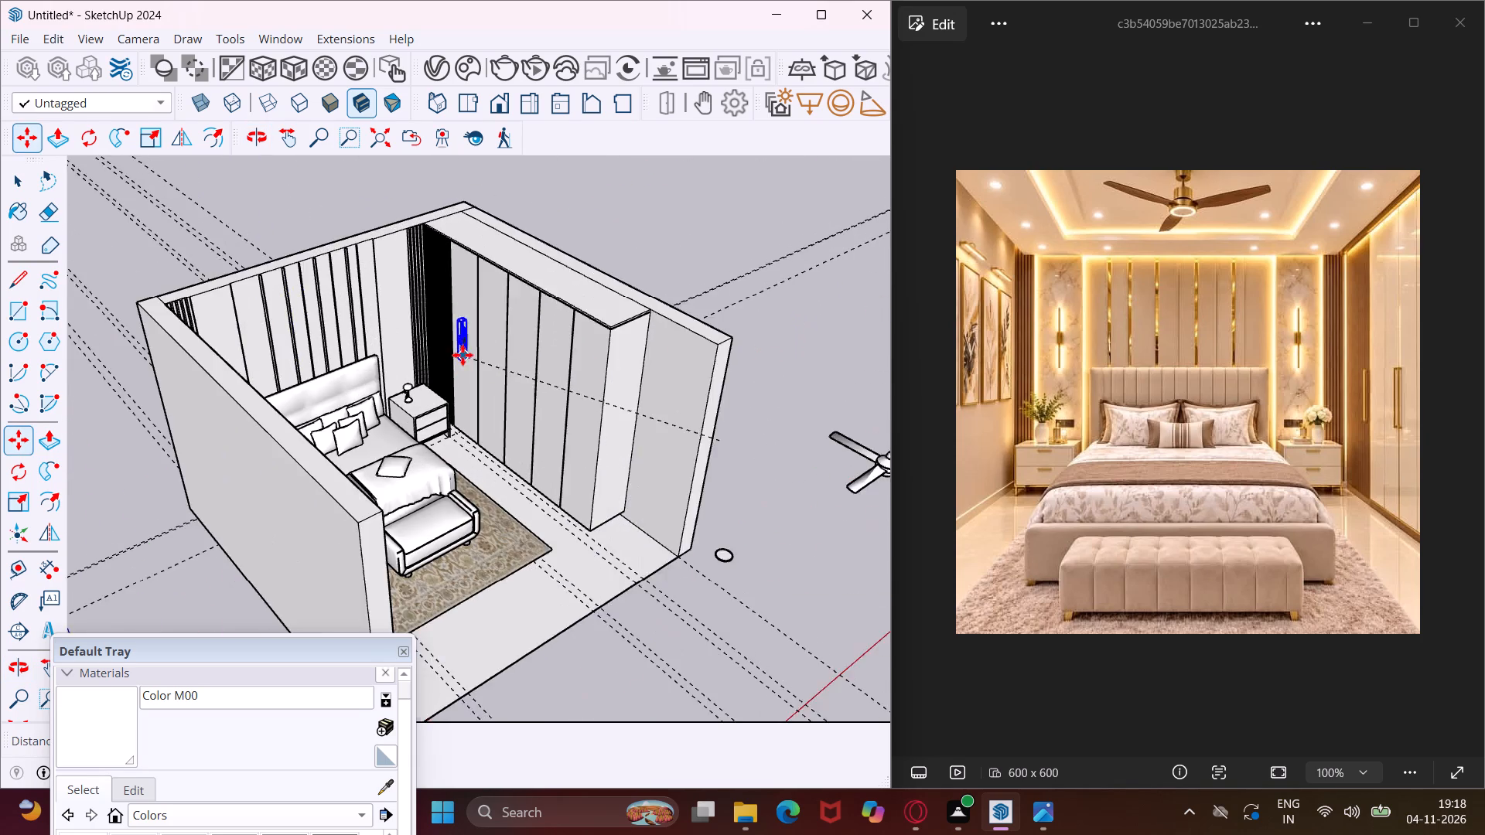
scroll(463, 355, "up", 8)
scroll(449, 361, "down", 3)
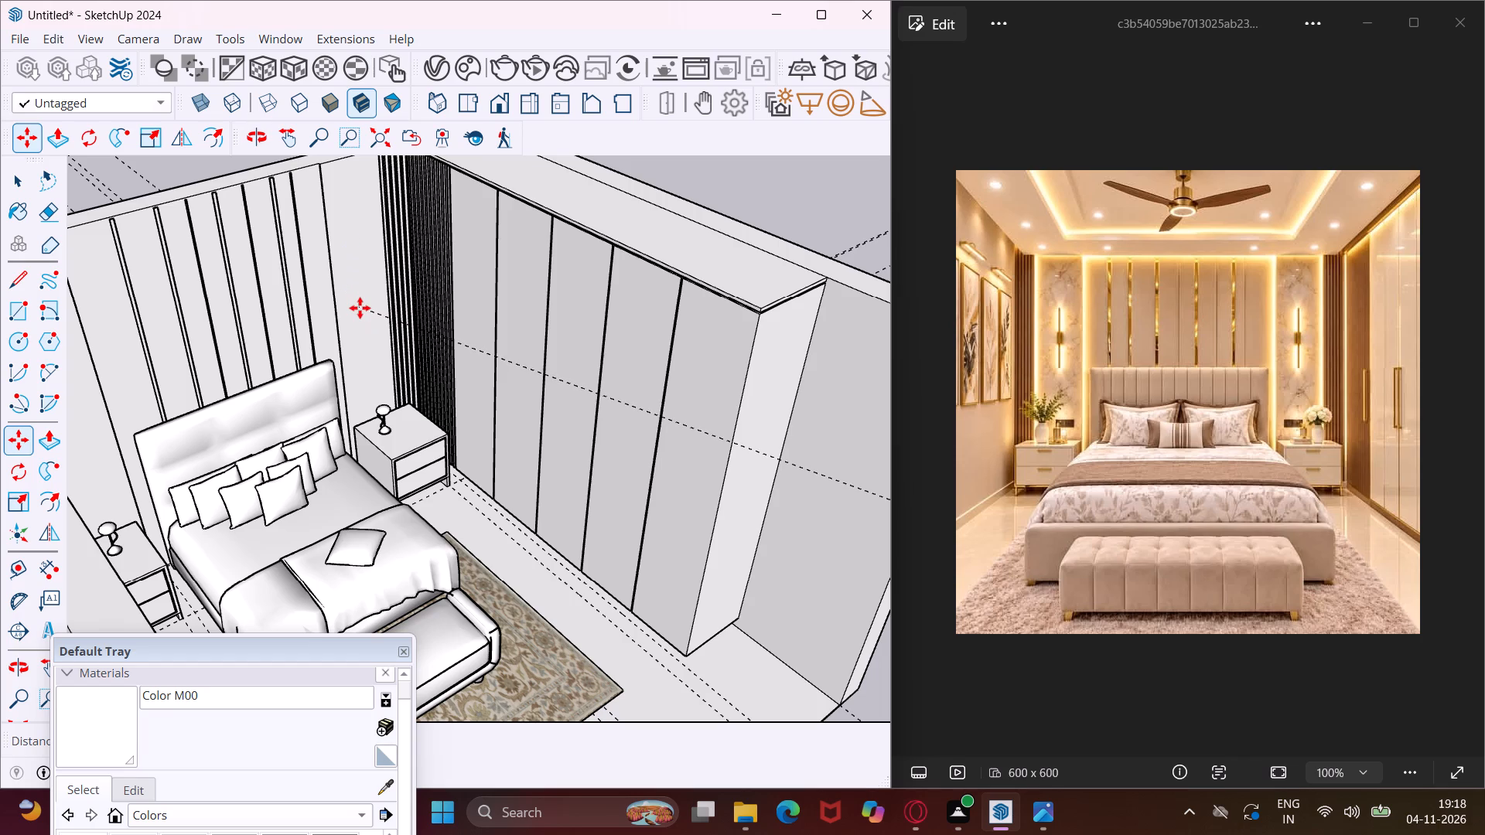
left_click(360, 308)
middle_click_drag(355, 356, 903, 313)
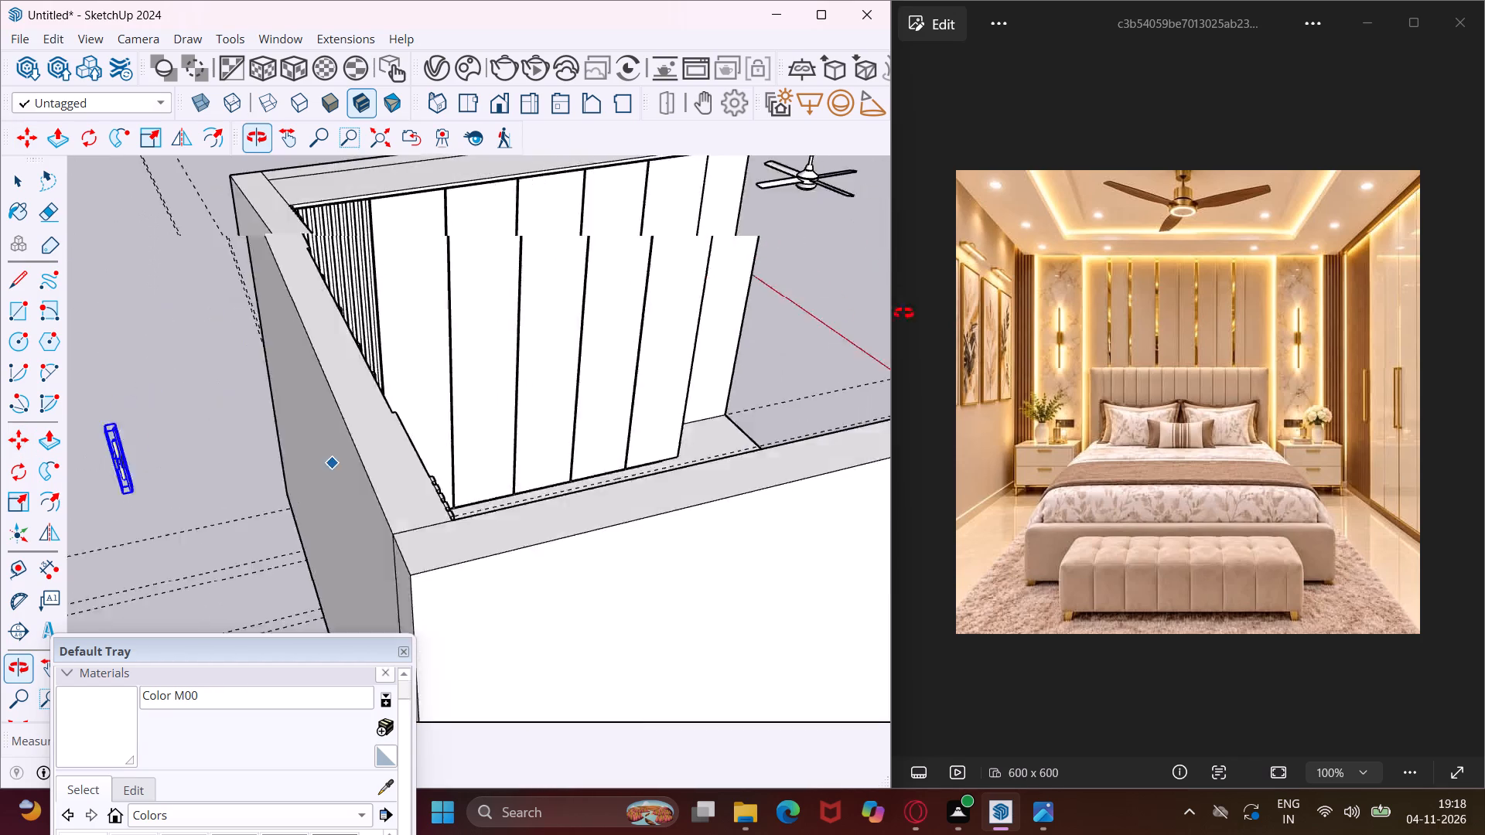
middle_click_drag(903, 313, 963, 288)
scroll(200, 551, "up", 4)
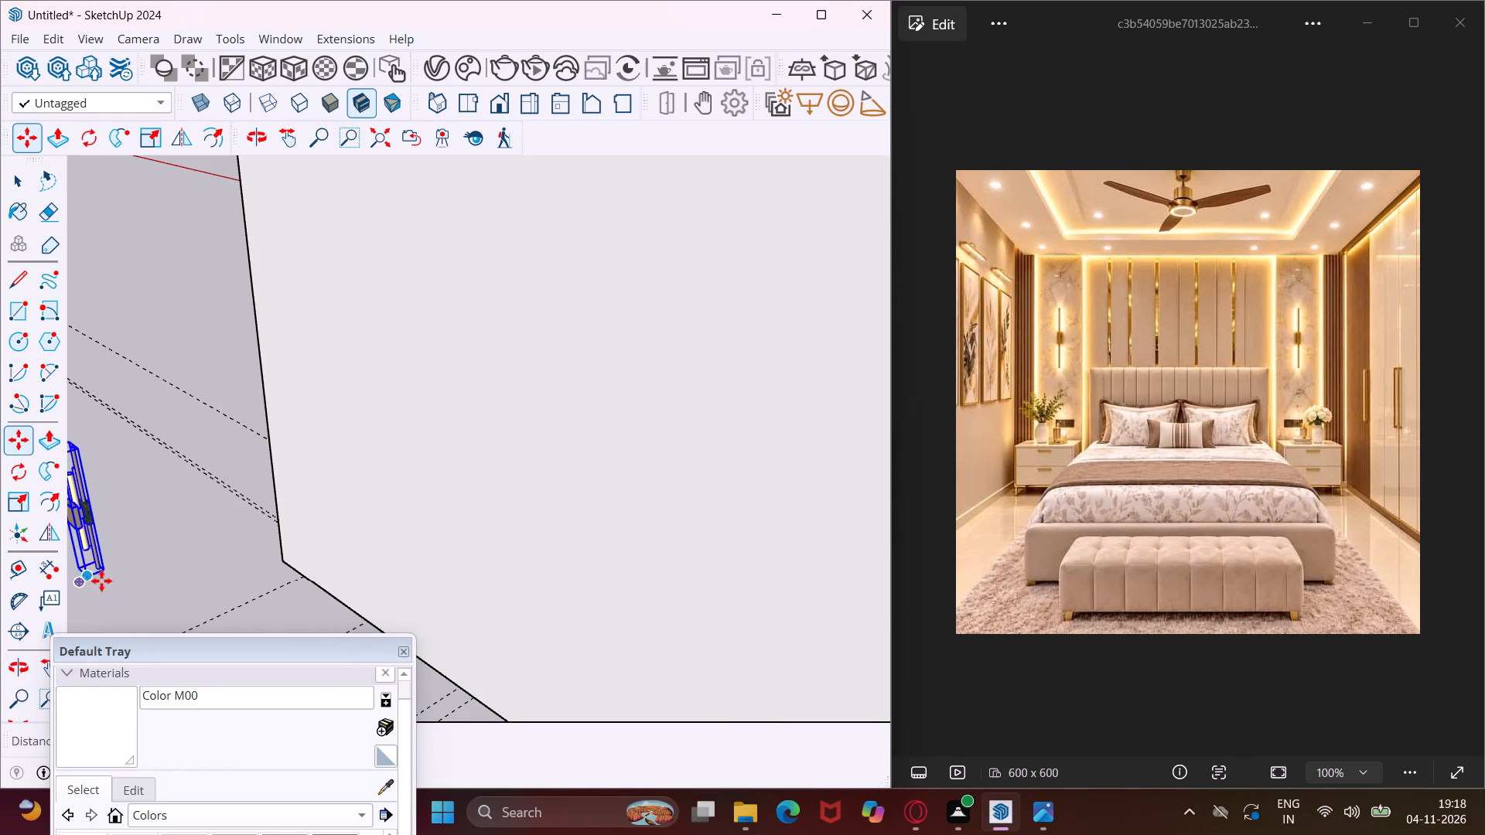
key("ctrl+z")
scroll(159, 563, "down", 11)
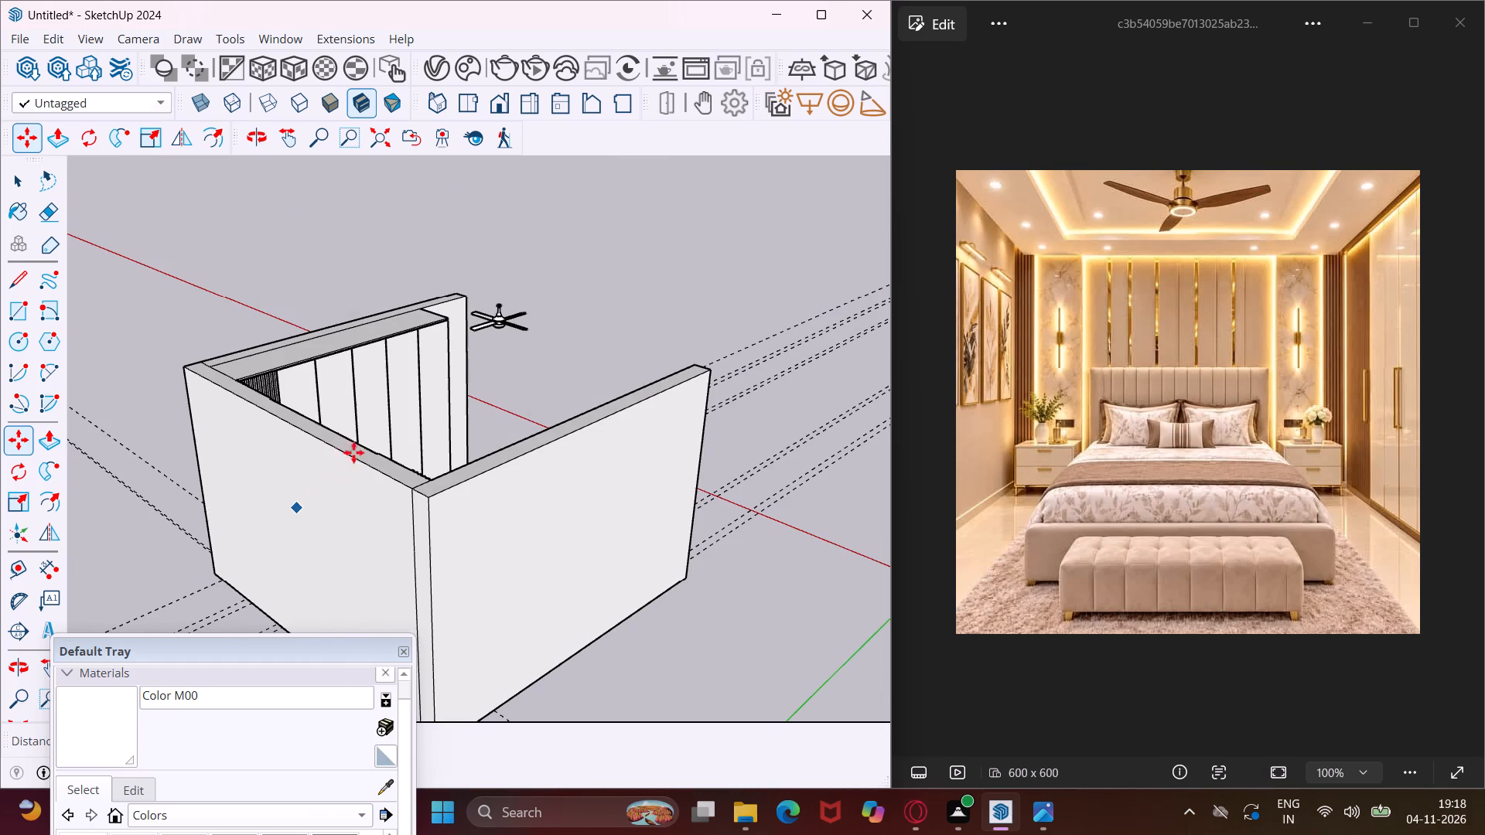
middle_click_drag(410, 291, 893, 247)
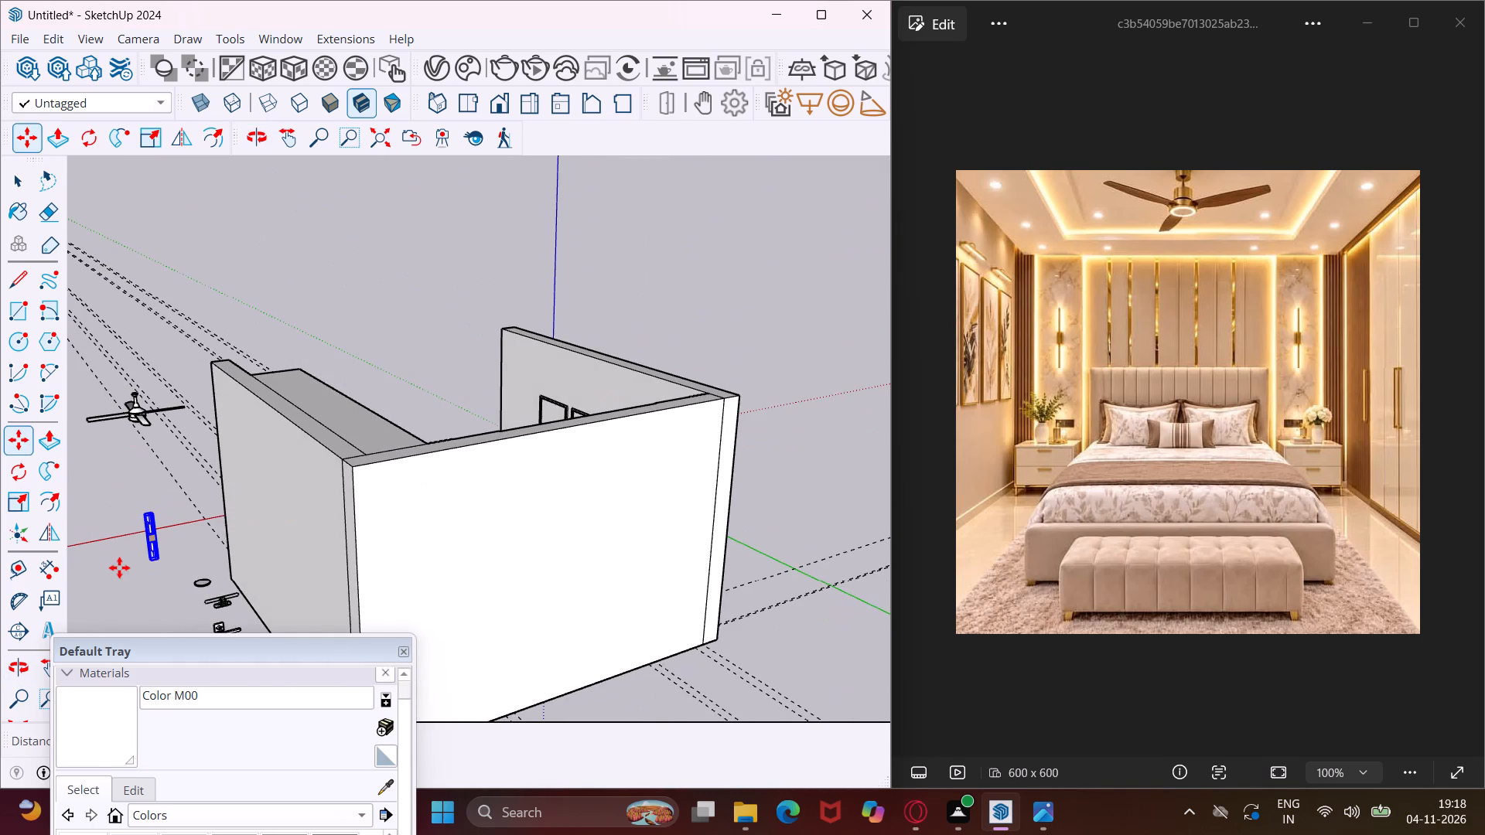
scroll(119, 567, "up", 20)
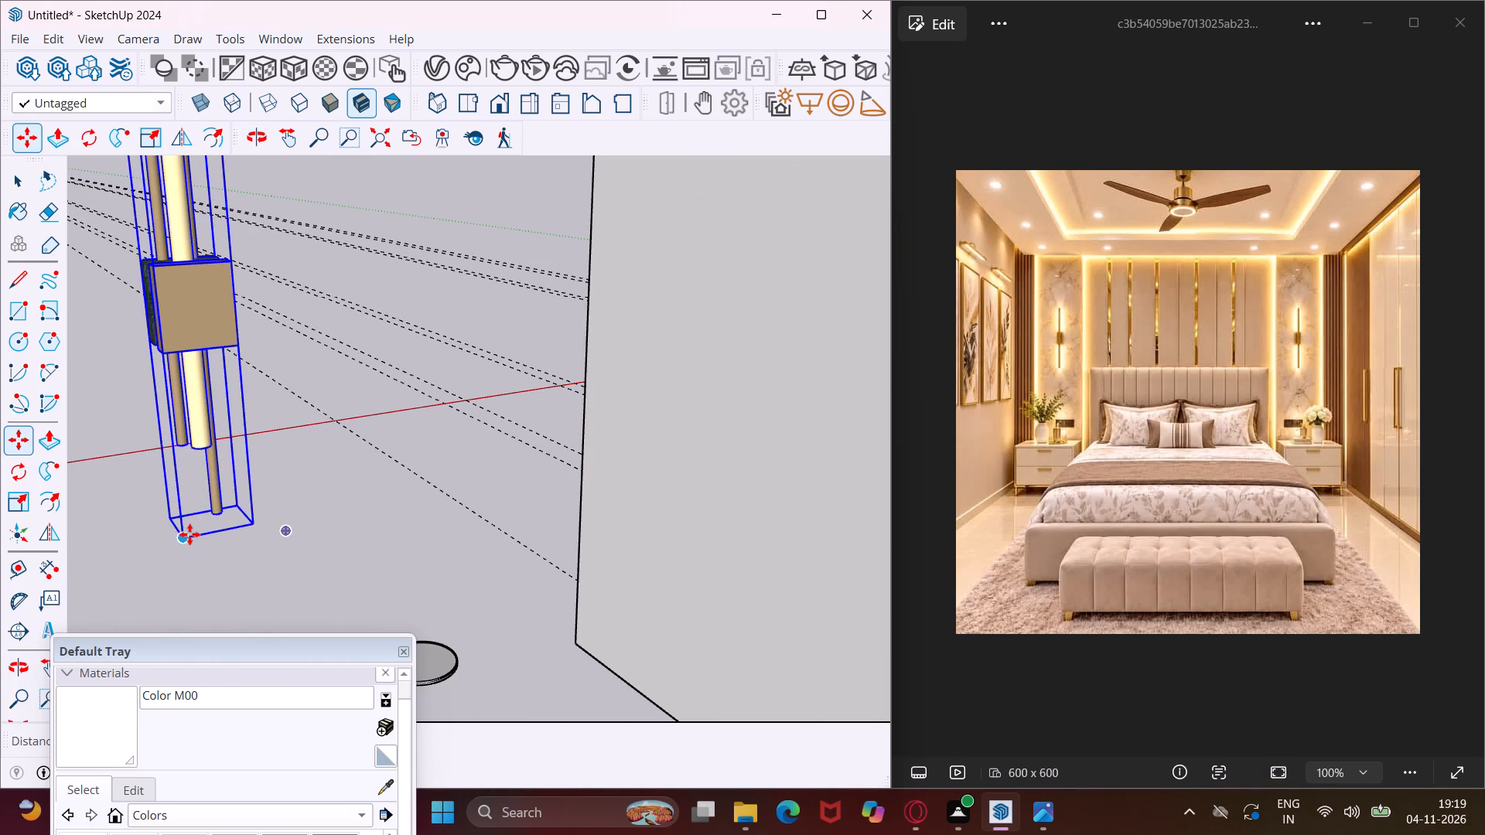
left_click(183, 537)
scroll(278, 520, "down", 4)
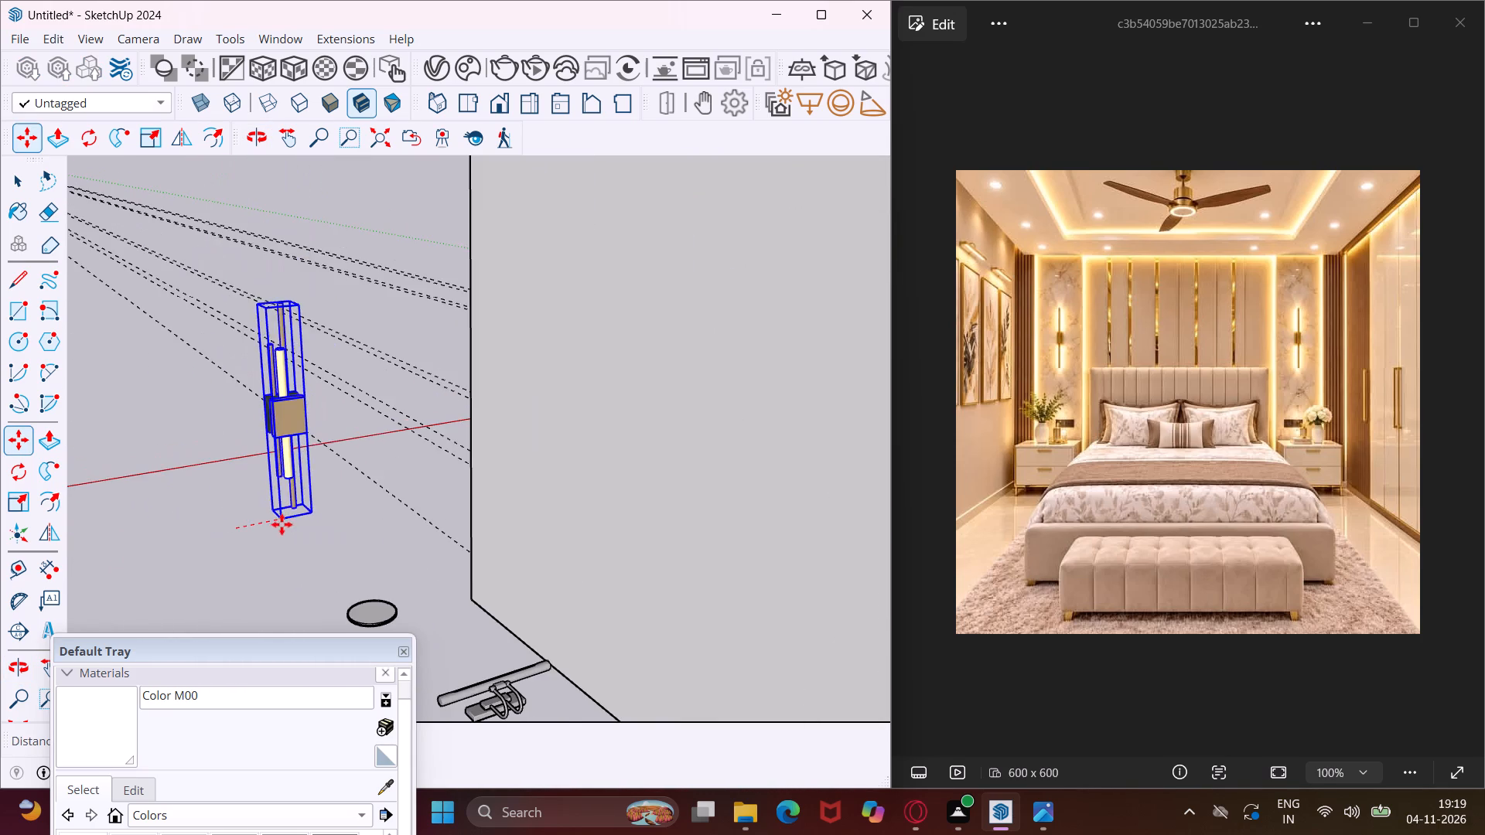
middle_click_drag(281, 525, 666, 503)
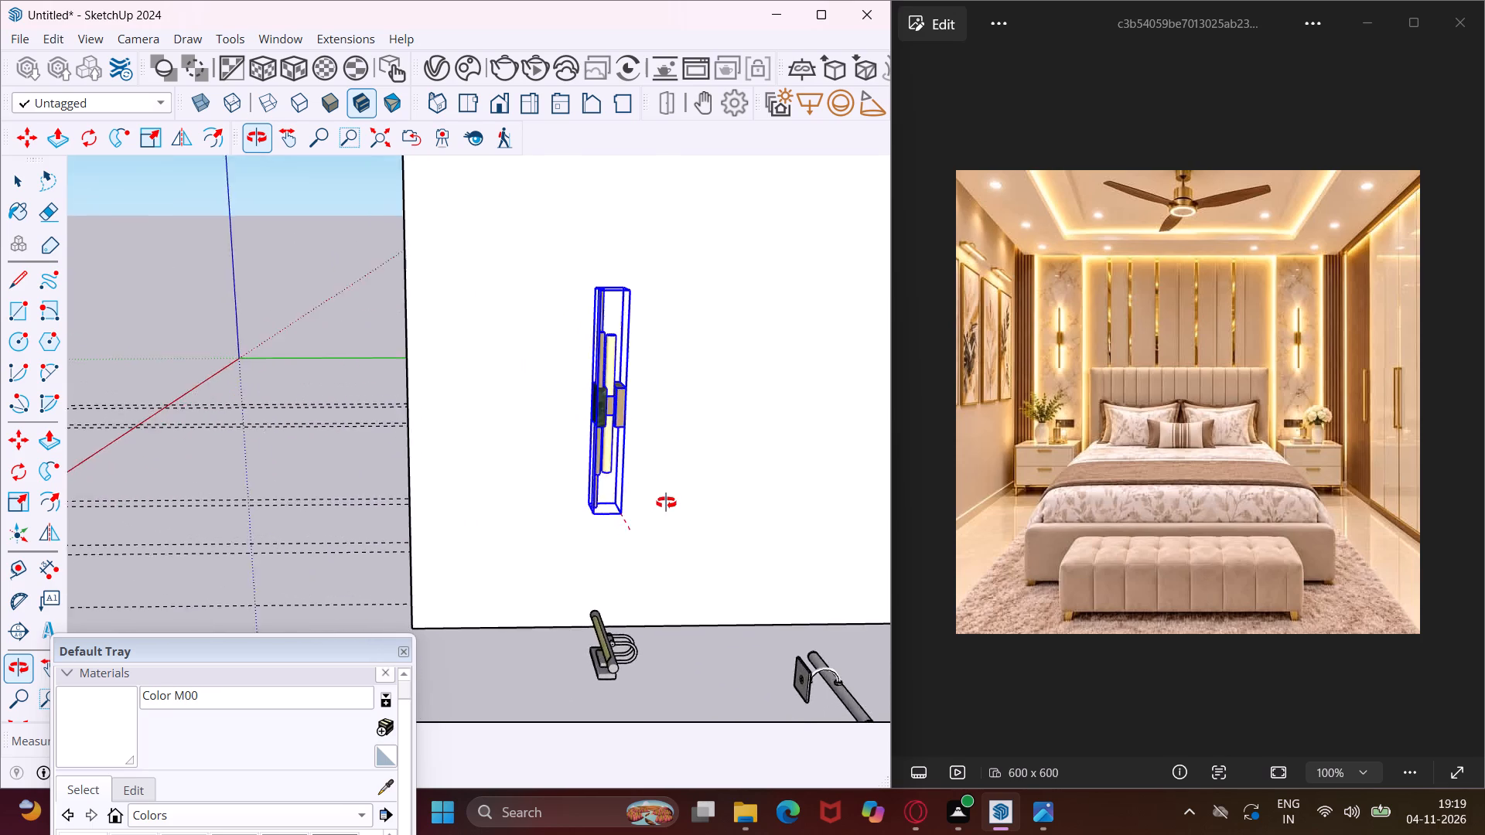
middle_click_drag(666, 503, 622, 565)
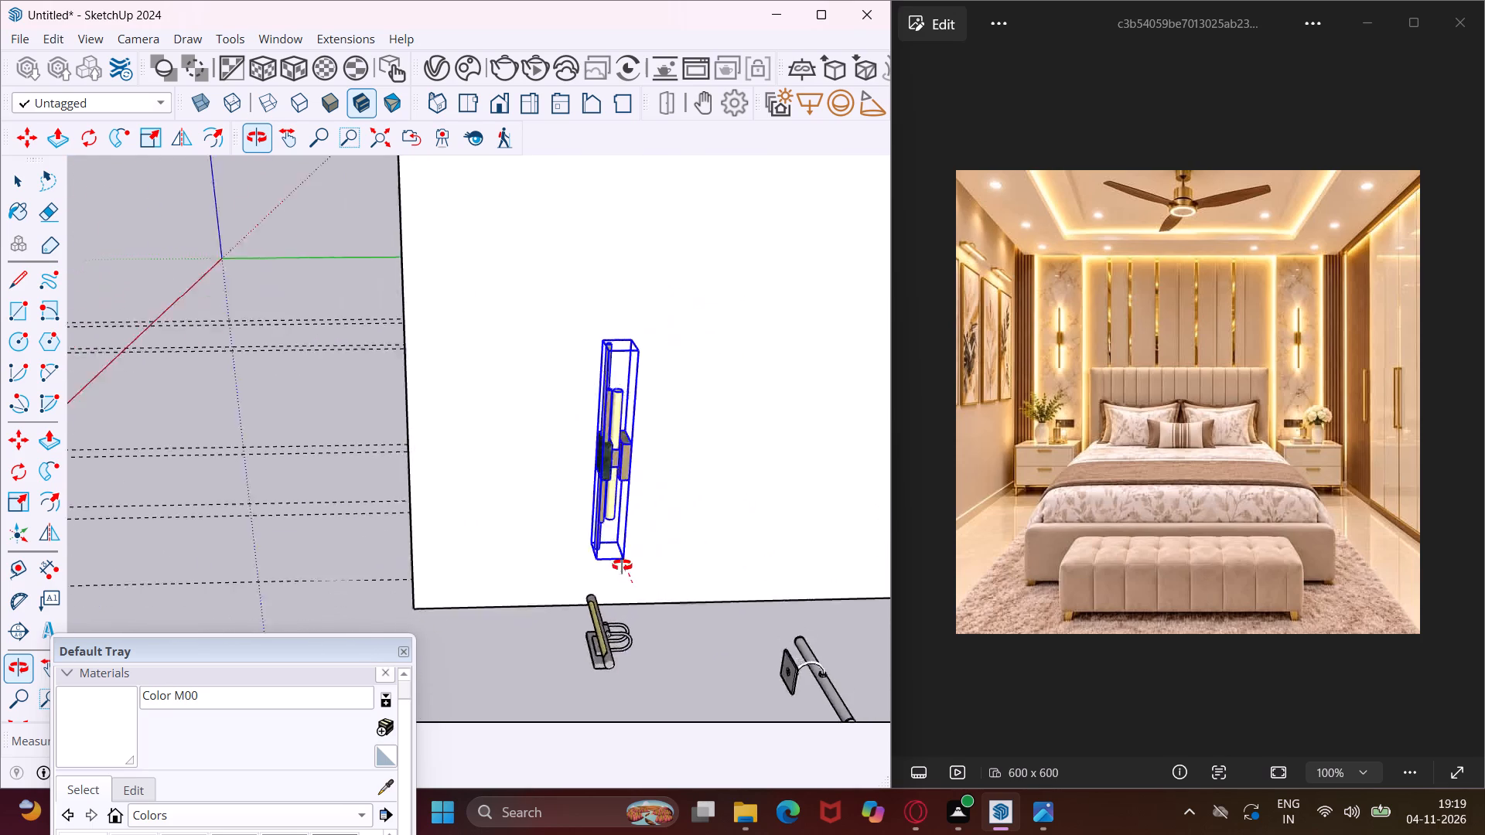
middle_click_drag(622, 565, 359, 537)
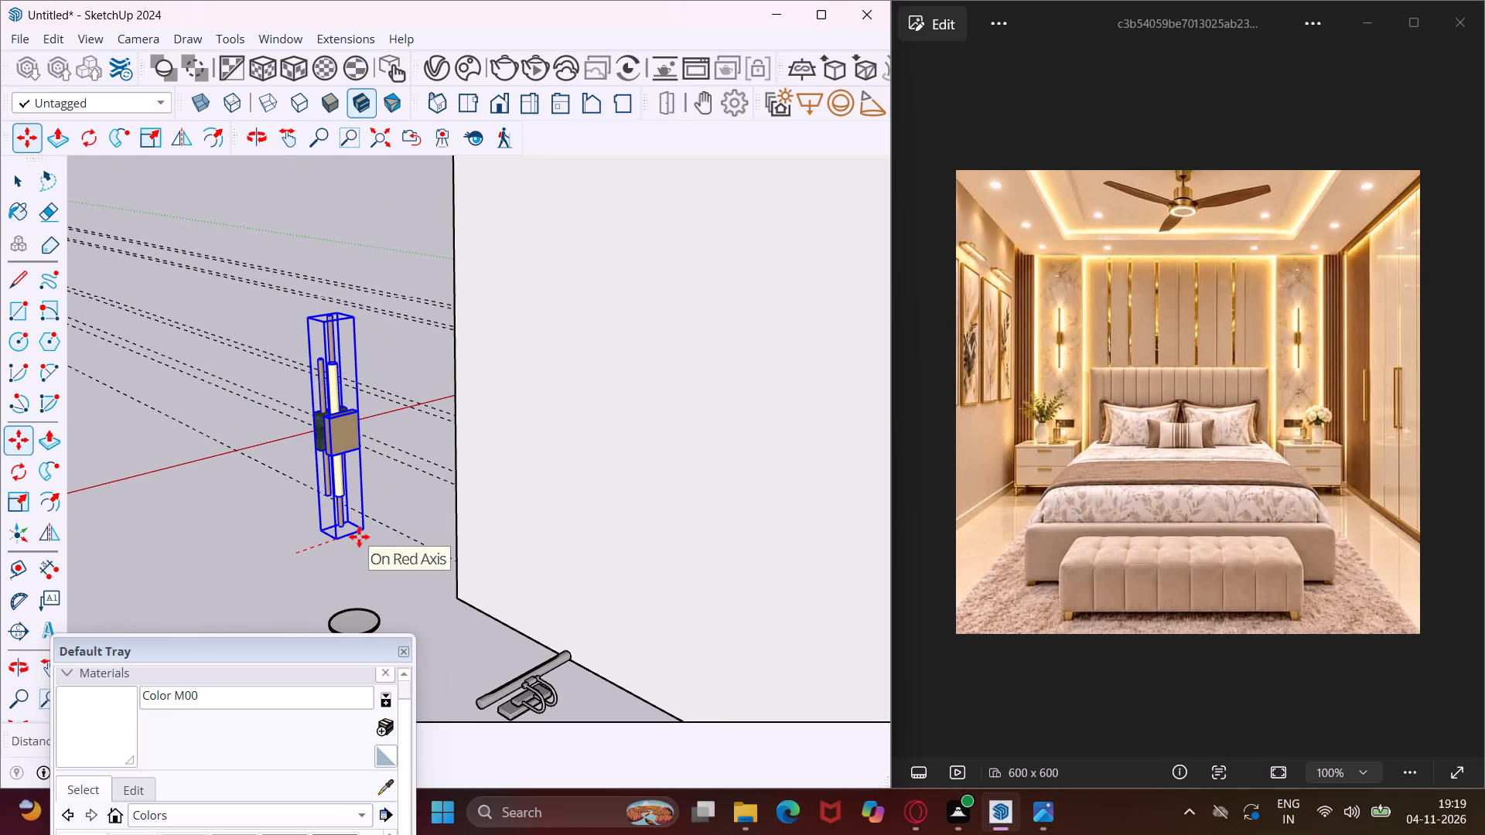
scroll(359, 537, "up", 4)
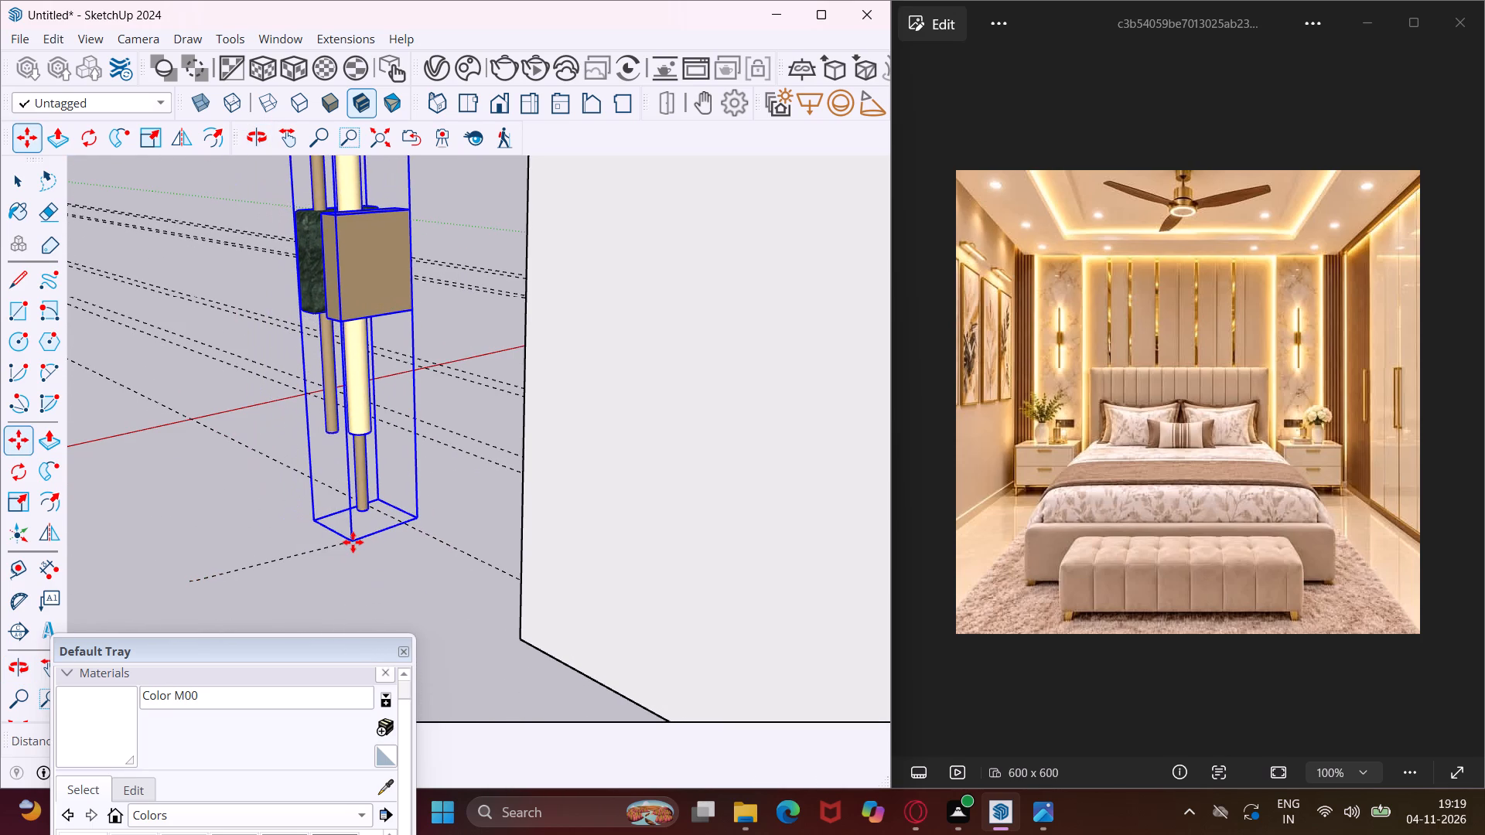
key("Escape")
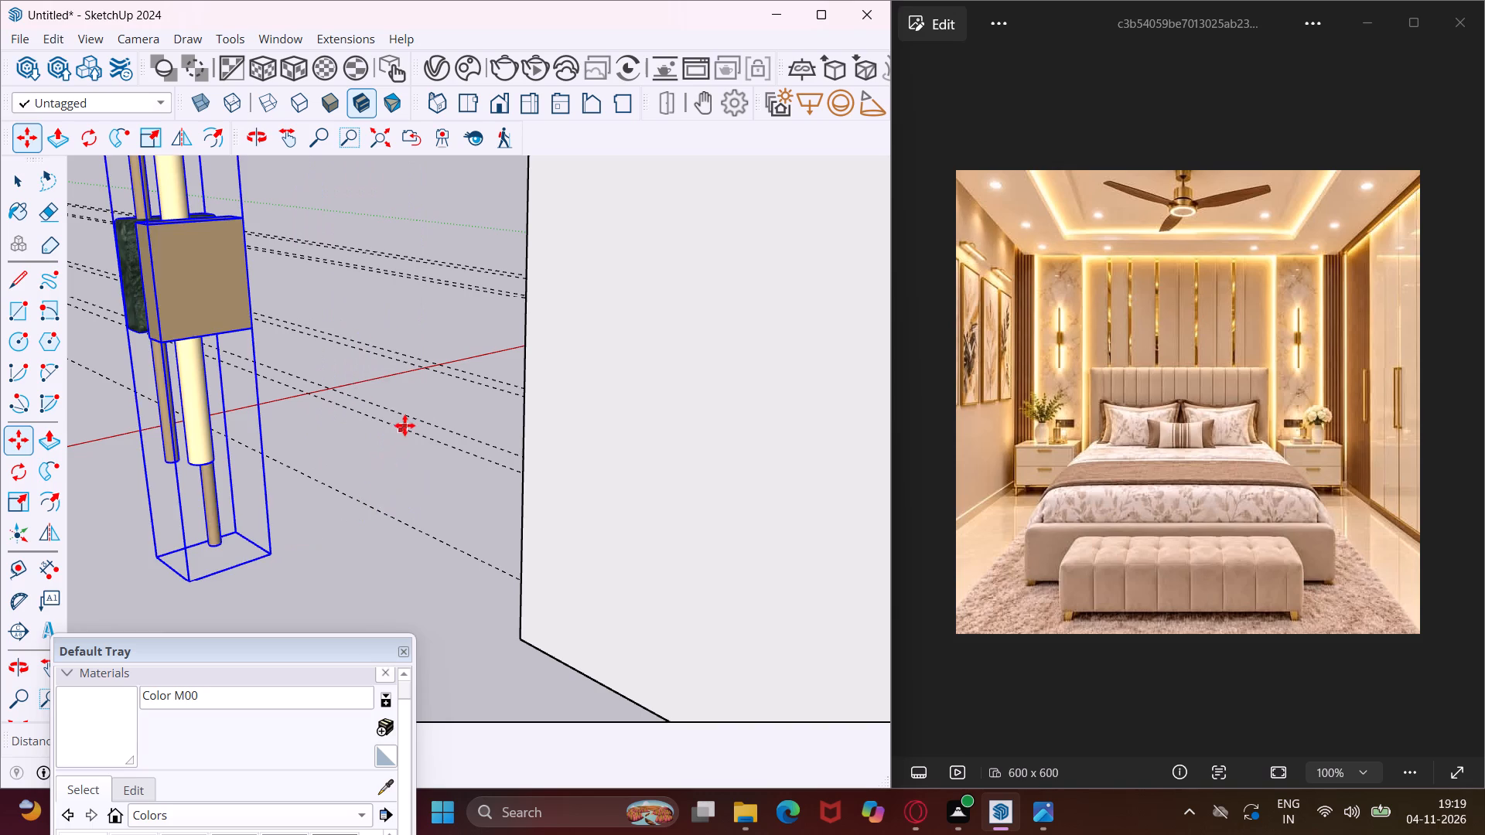
Rotate the upright marble wall light outside the room a half turn about the vertical axis.
scroll(405, 425, "down", 7)
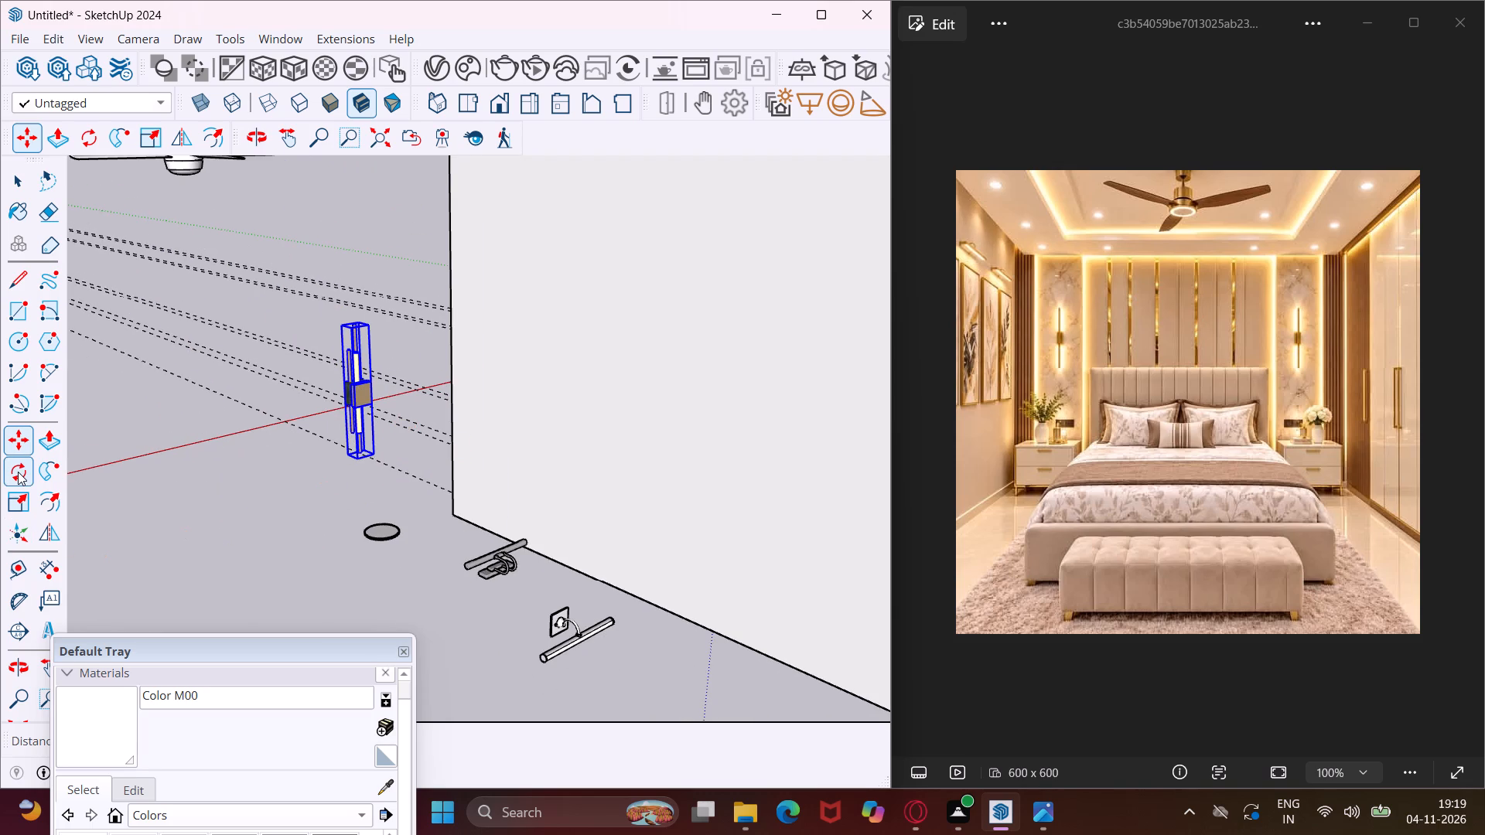
left_click(18, 472)
left_click(189, 569)
left_click(260, 548)
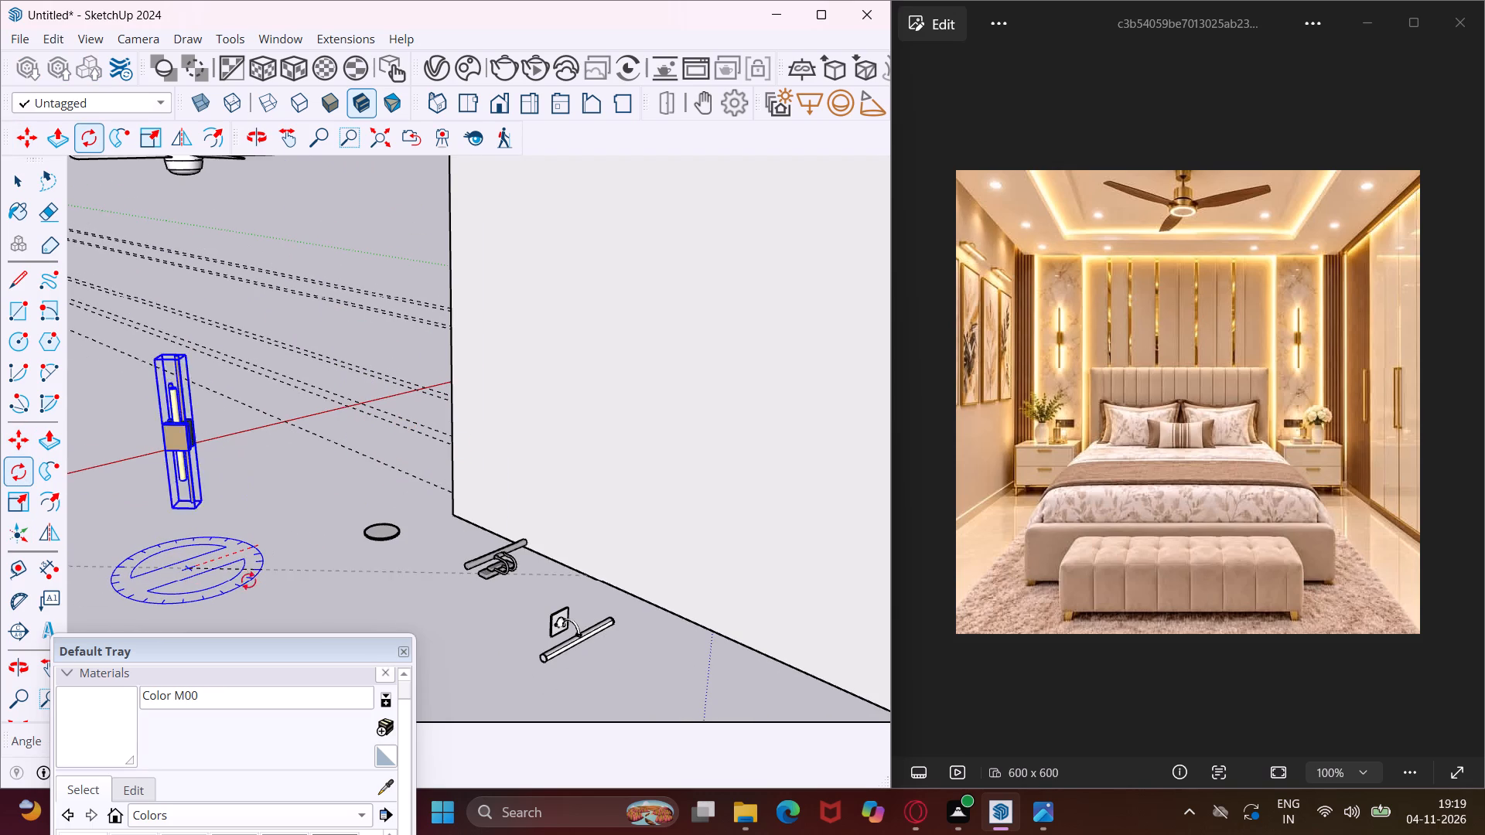
left_click(159, 583)
Move the marble wall light by a bottom corner onto the wall panel above the wardrobe-side nightstand.
scroll(254, 445, "down", 5)
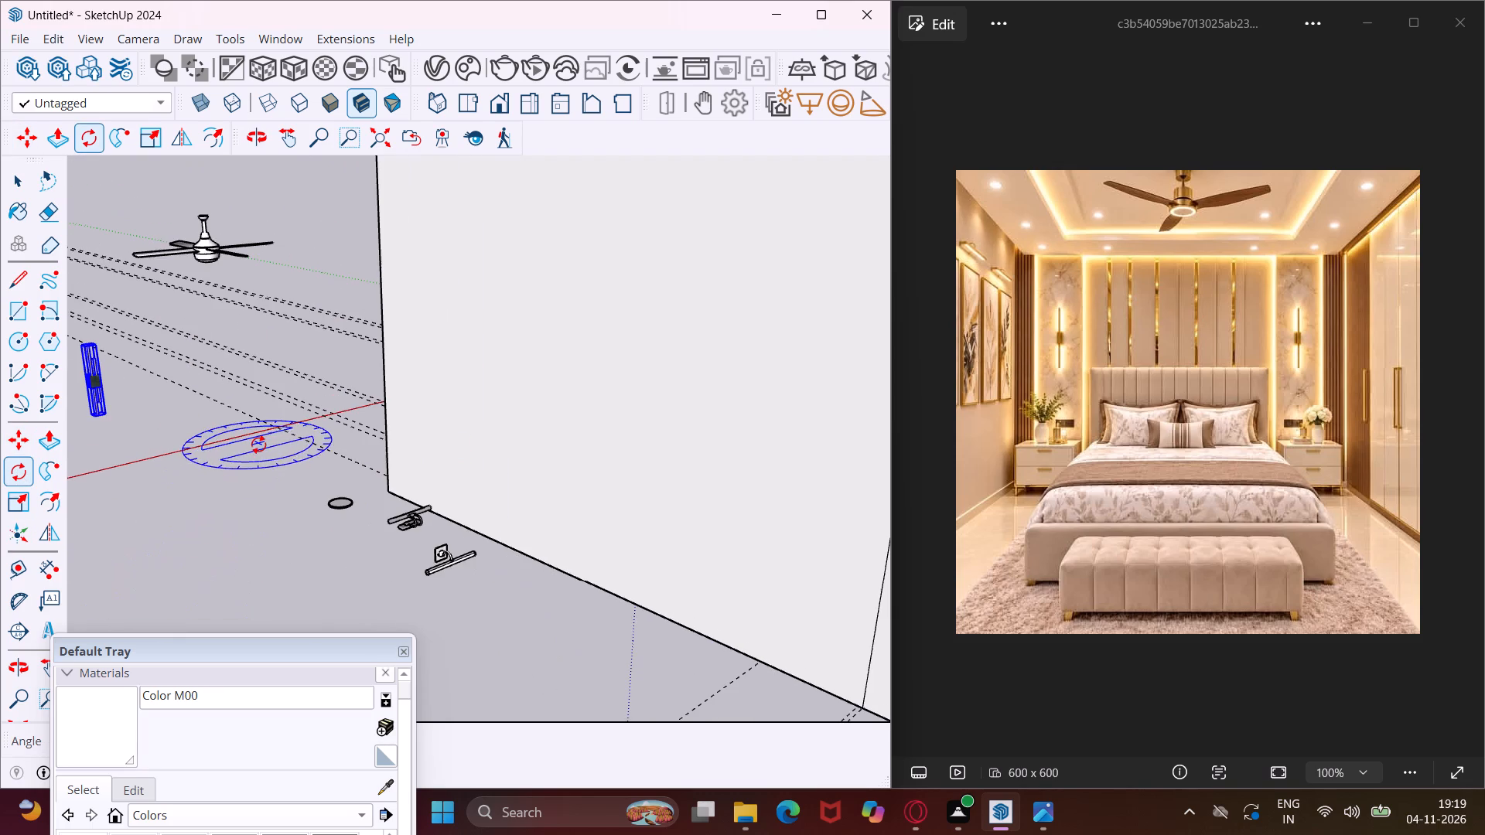
key("m")
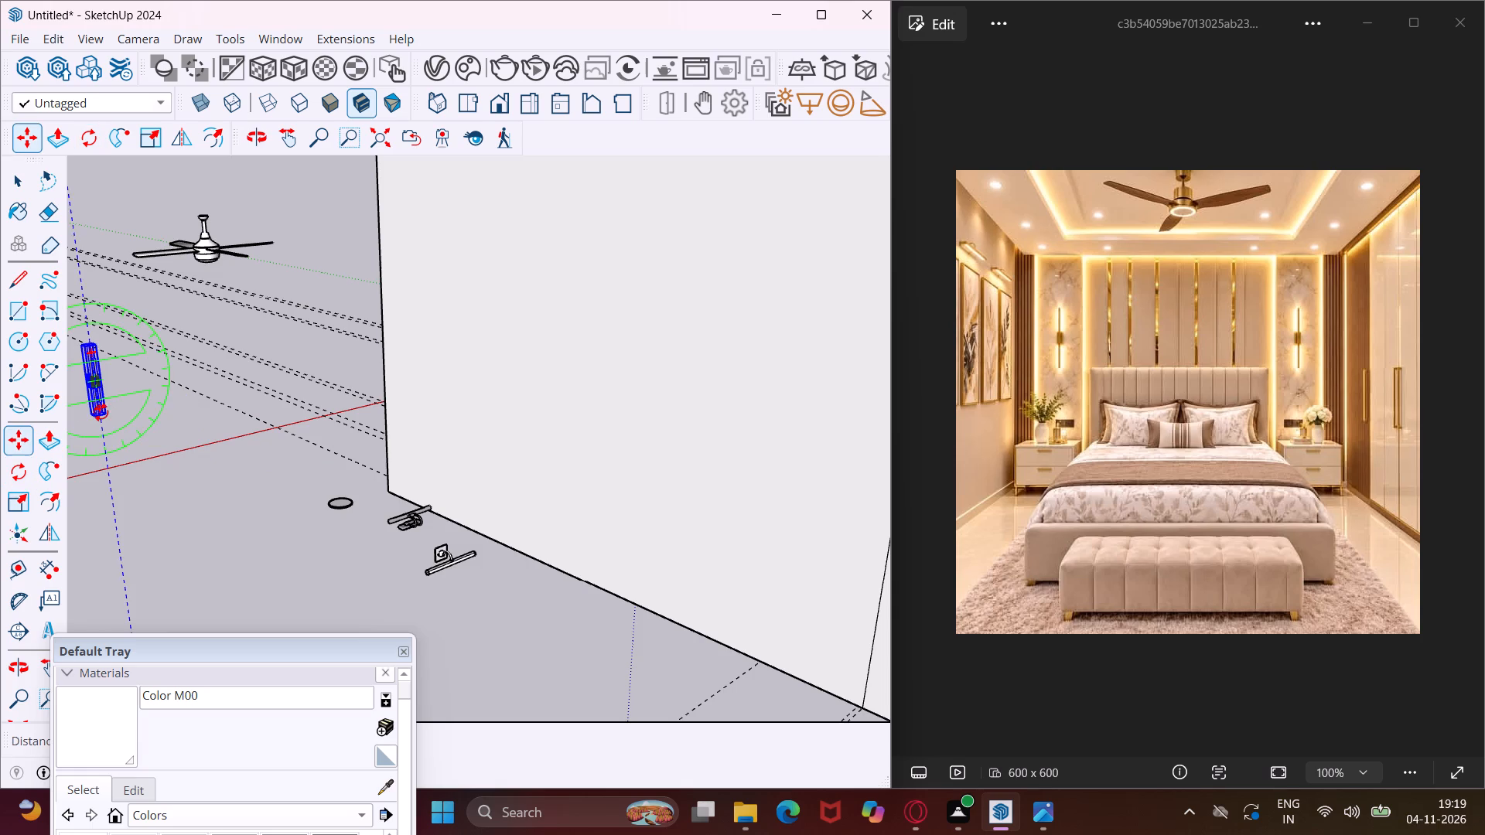
scroll(101, 412, "up", 12)
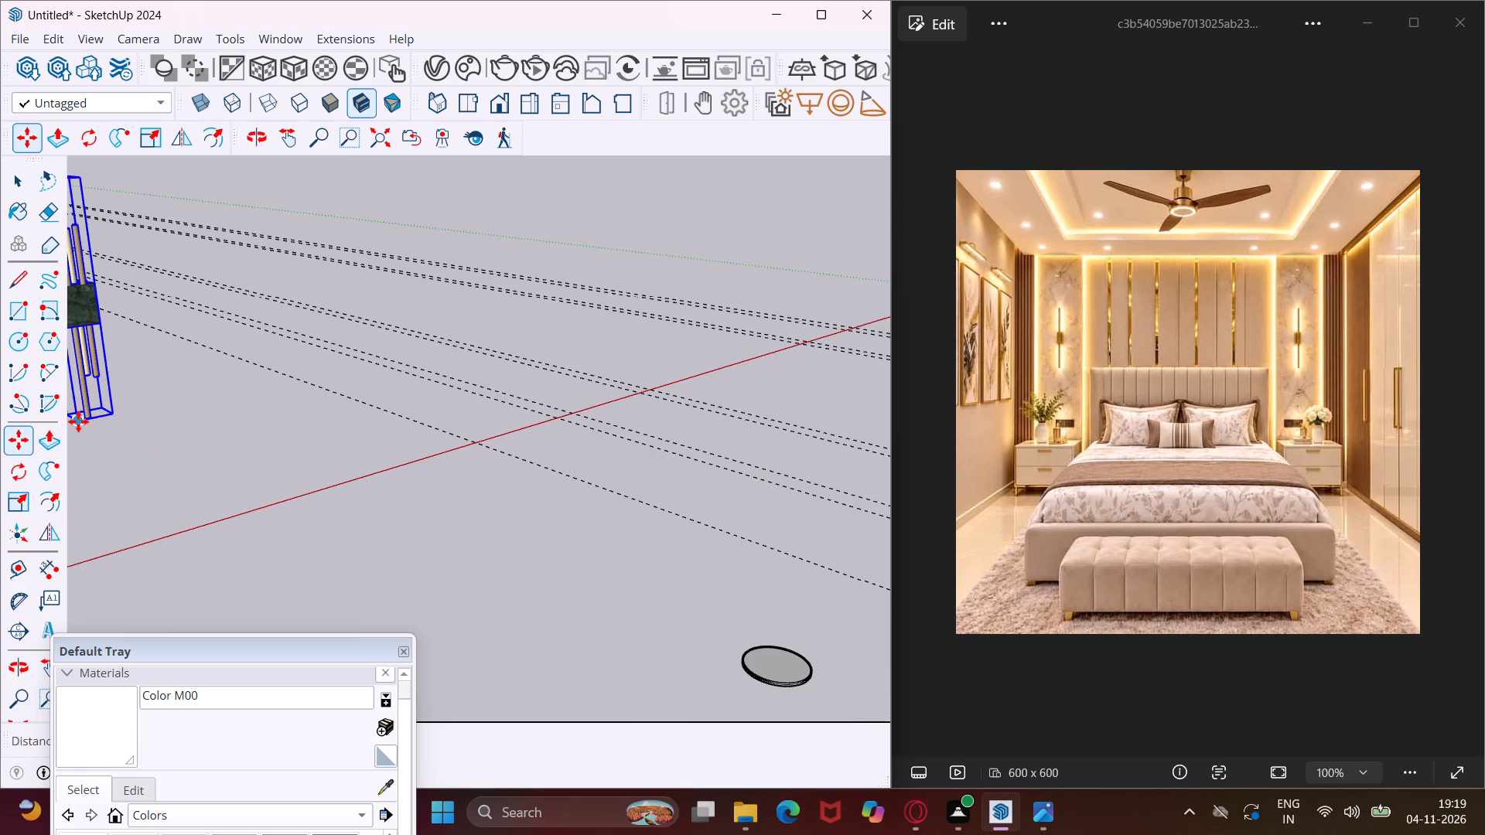
left_click(77, 421)
scroll(157, 425, "down", 11)
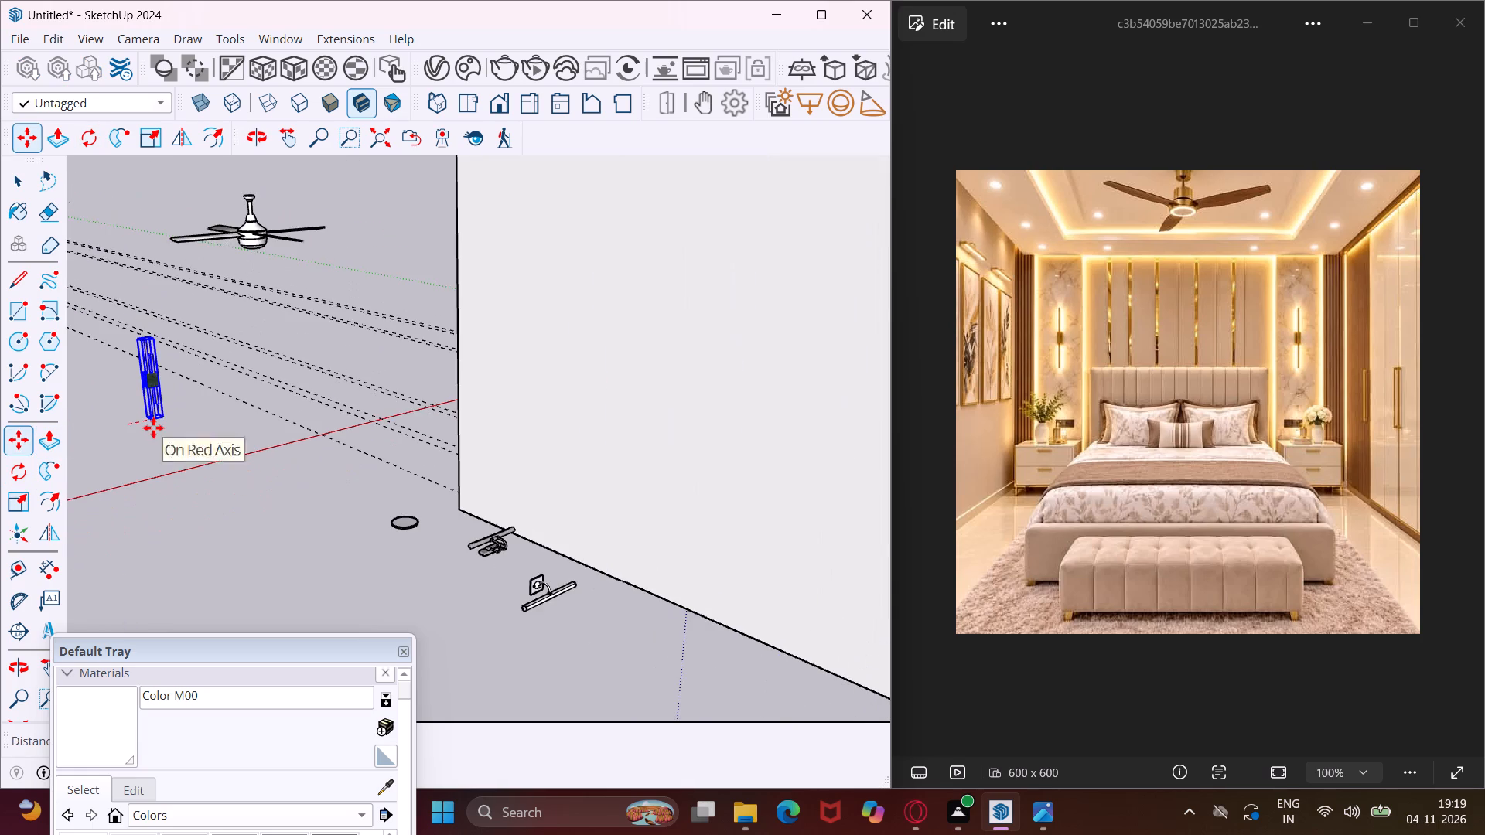
scroll(152, 427, "down", 15)
middle_click_drag(163, 427, 562, 497)
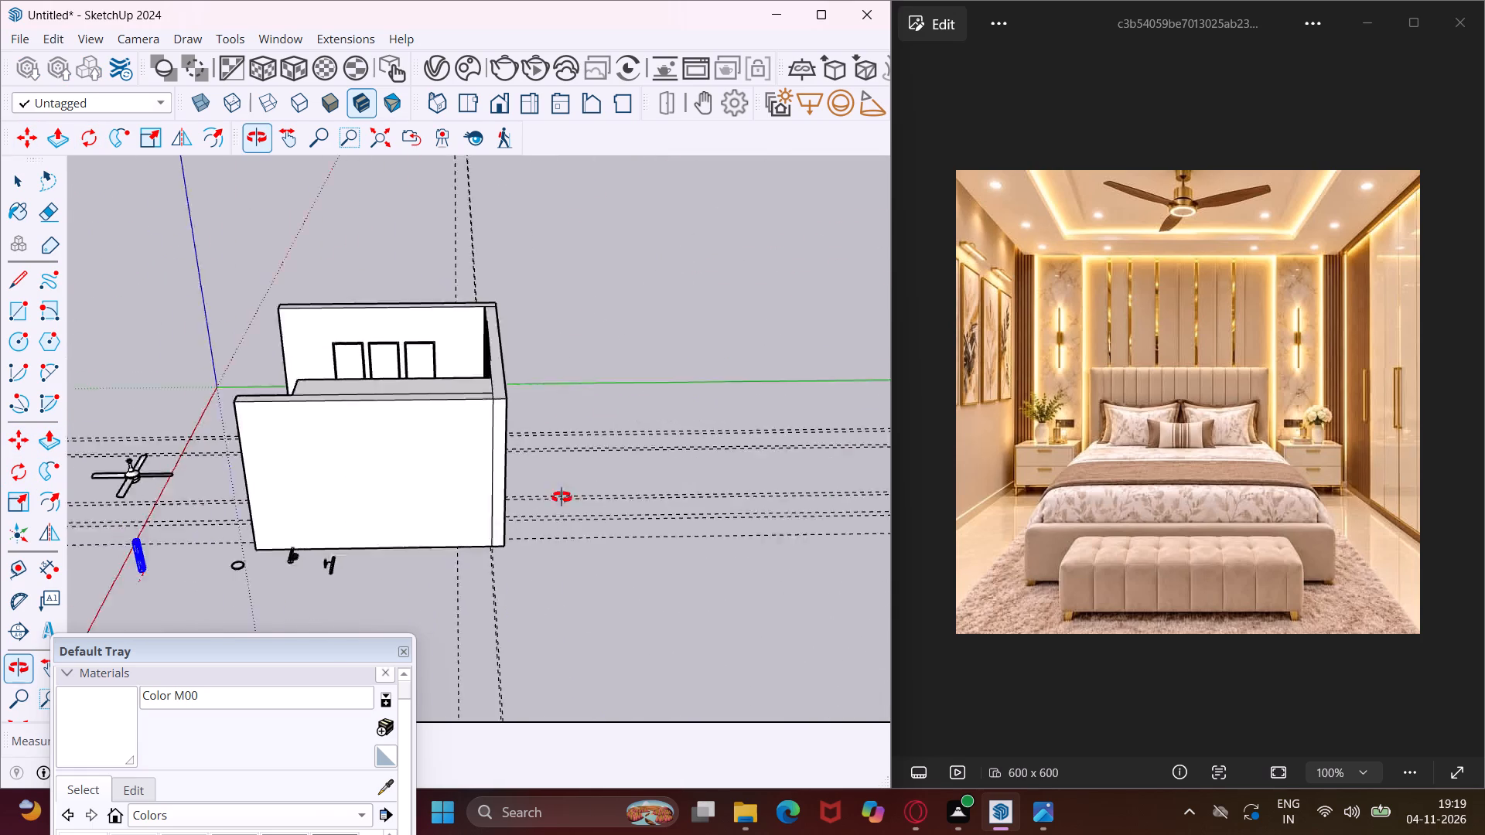
middle_click_drag(562, 497, 882, 497)
middle_click_drag(494, 404, 594, 410)
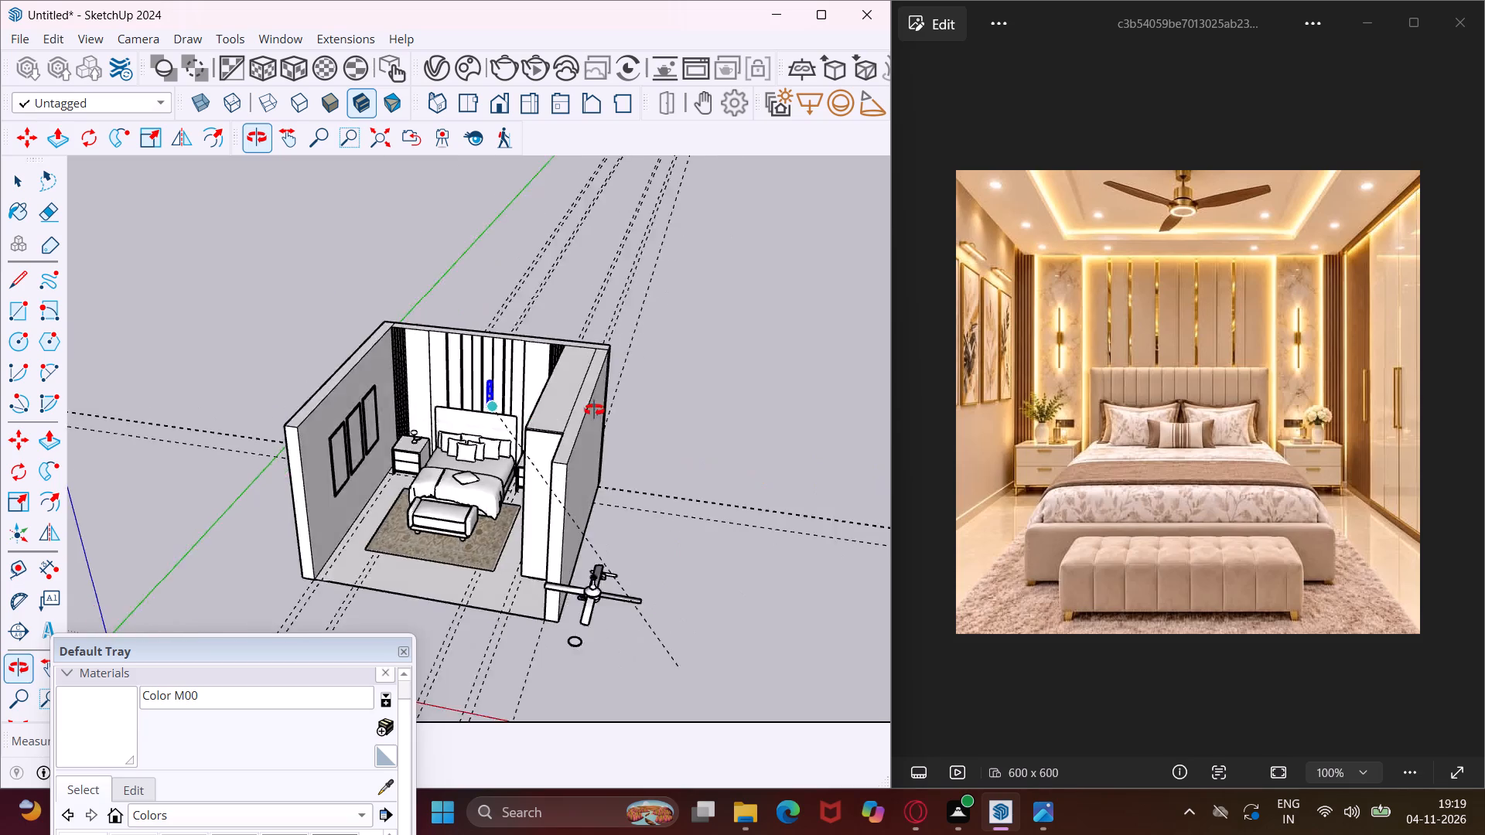
middle_click_drag(594, 410, 648, 424)
scroll(504, 355, "up", 16)
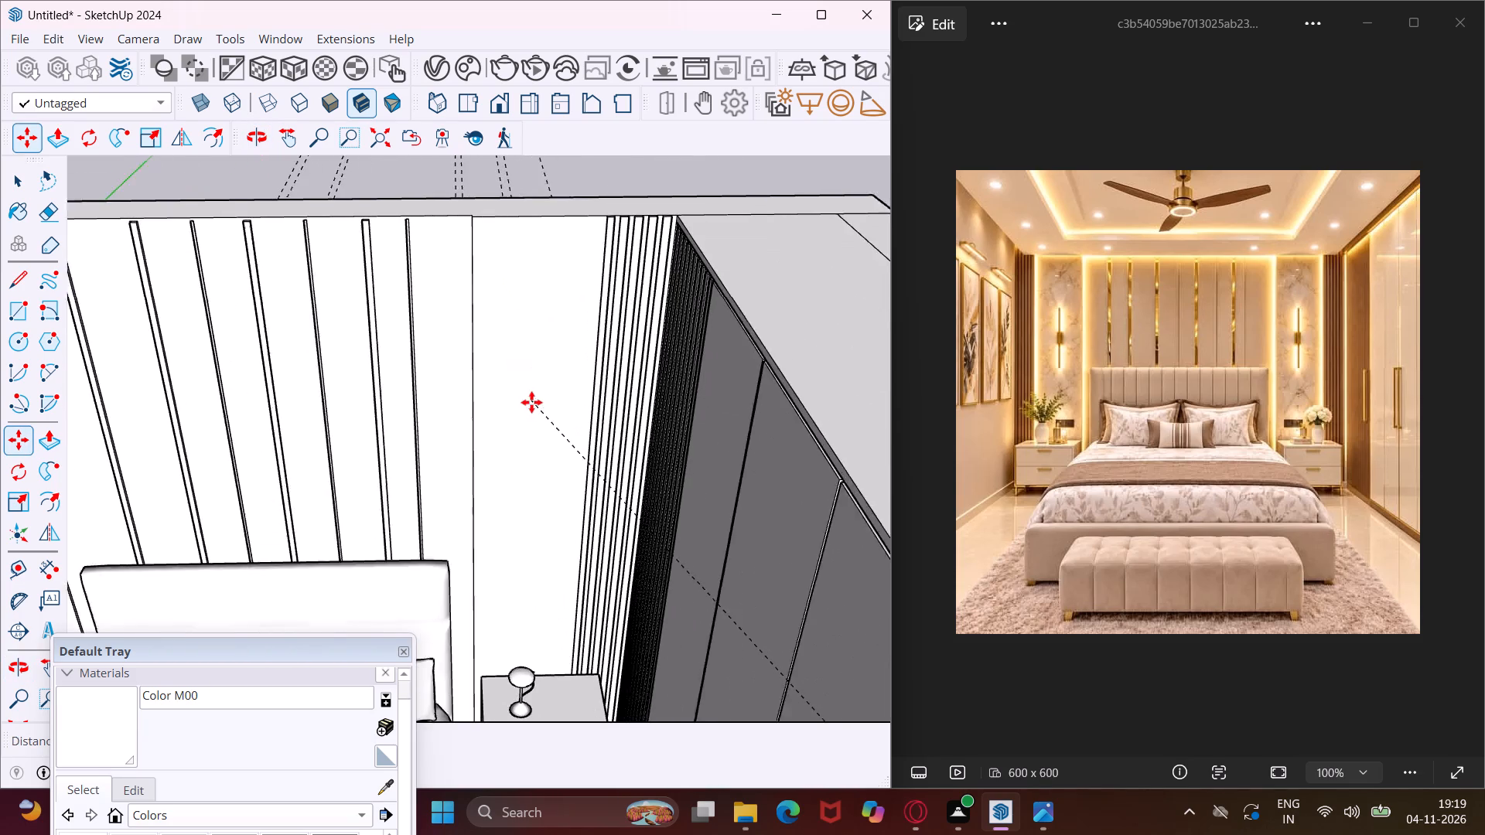
left_click(533, 423)
Lower the marble wall light straight down along the blue axis on its panel, to mid-height above the nightstand.
middle_click_drag(541, 364, 455, 428)
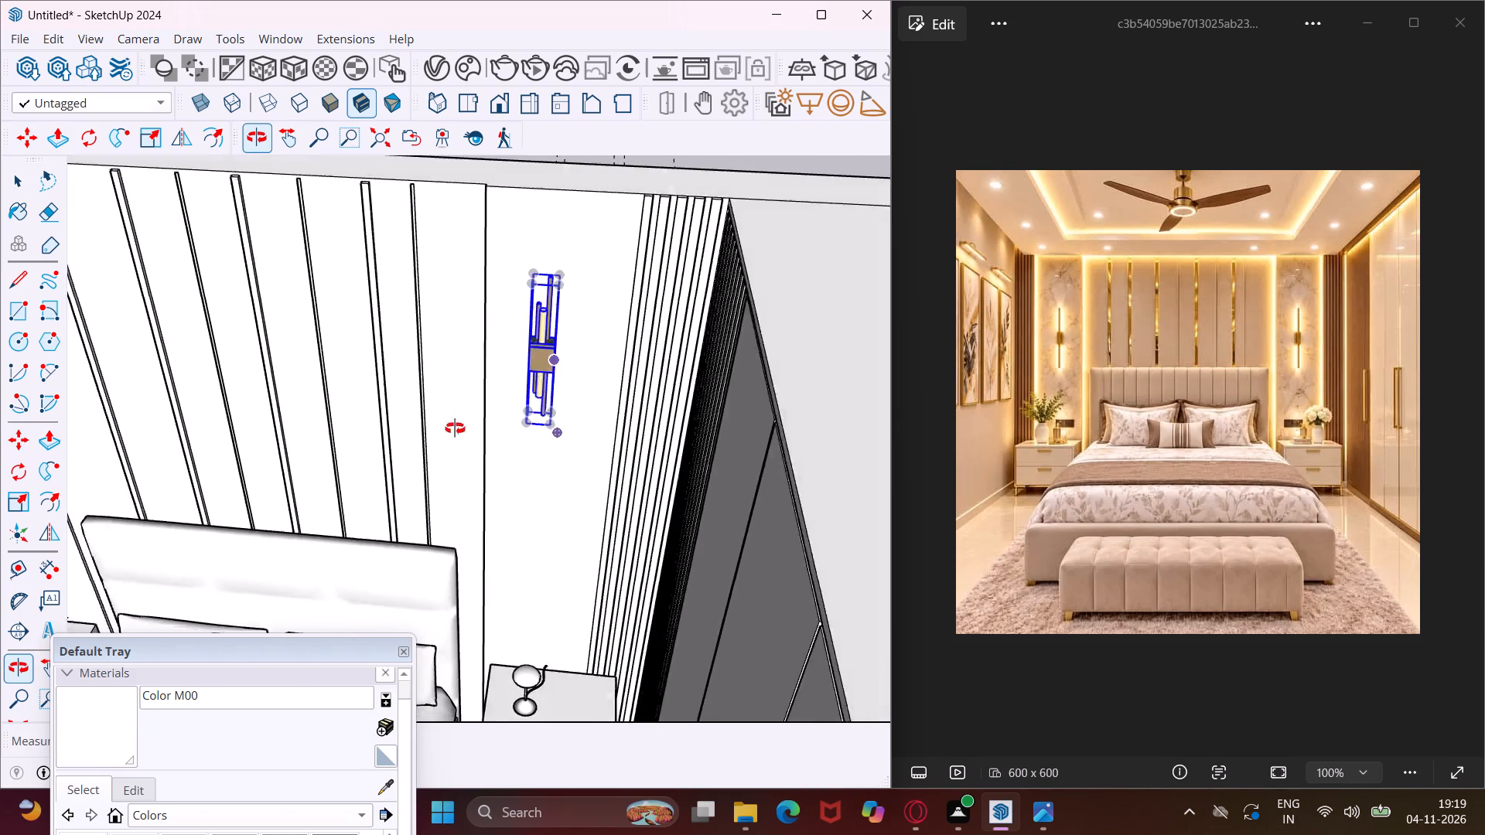
middle_click_drag(455, 428, 369, 529)
middle_click_drag(542, 421, 661, 189)
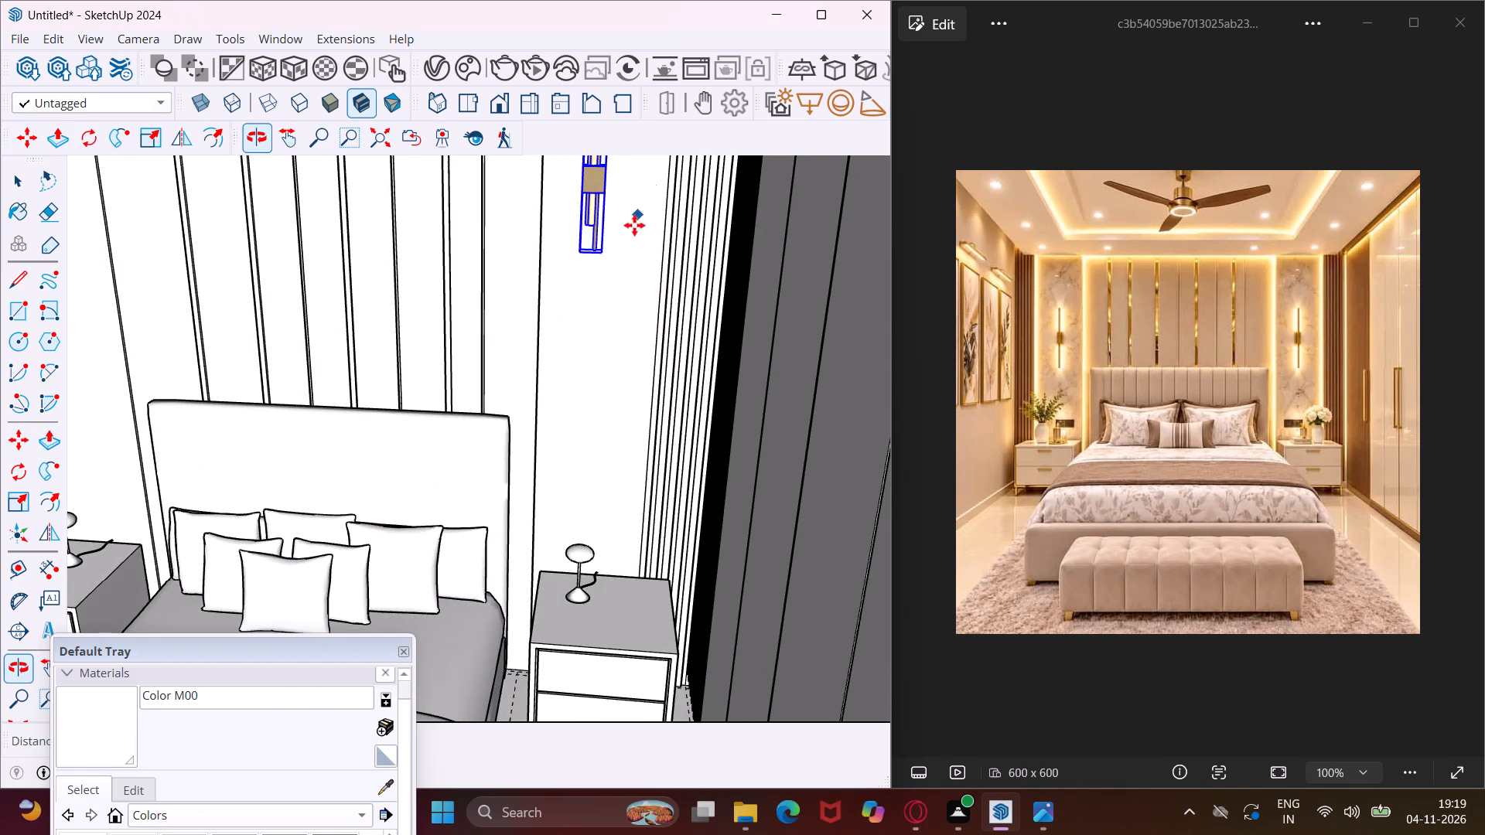
scroll(634, 235, "down", 10)
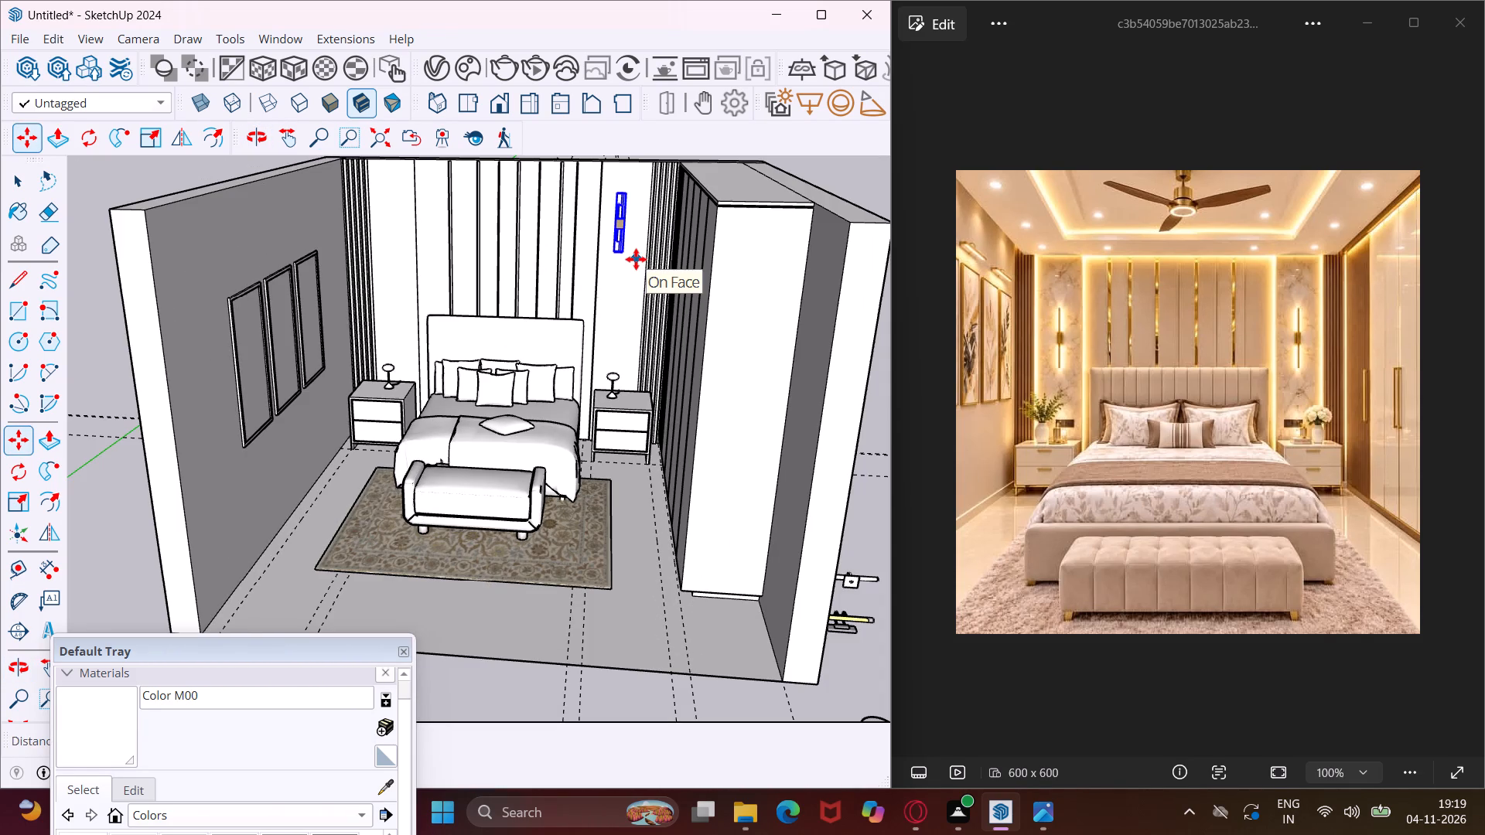
left_click(284, 131)
left_click_drag(473, 261, 468, 318)
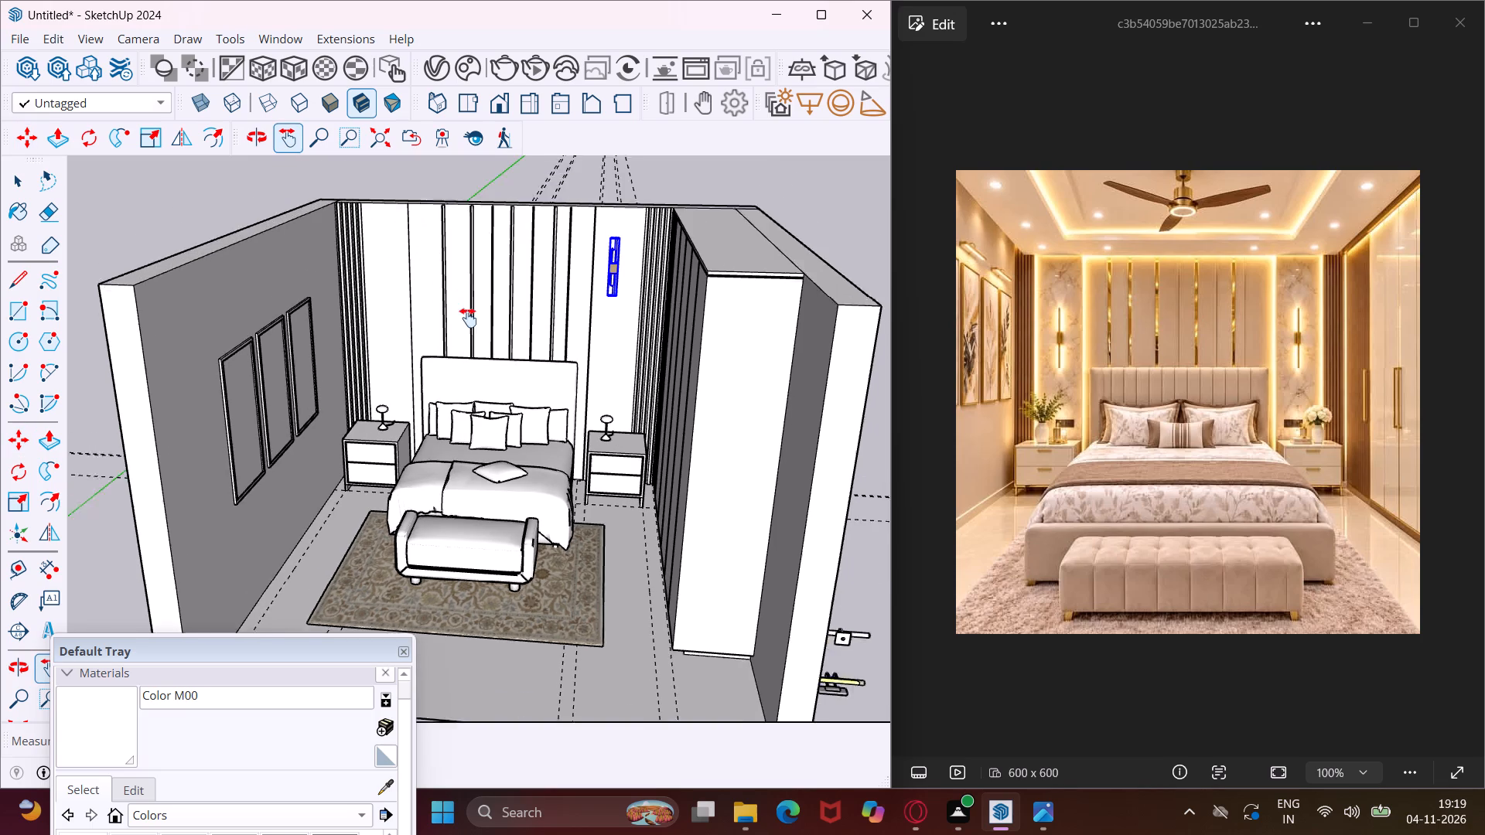
left_click_drag(468, 318, 466, 331)
scroll(538, 326, "up", 6)
scroll(623, 346, "down", 4)
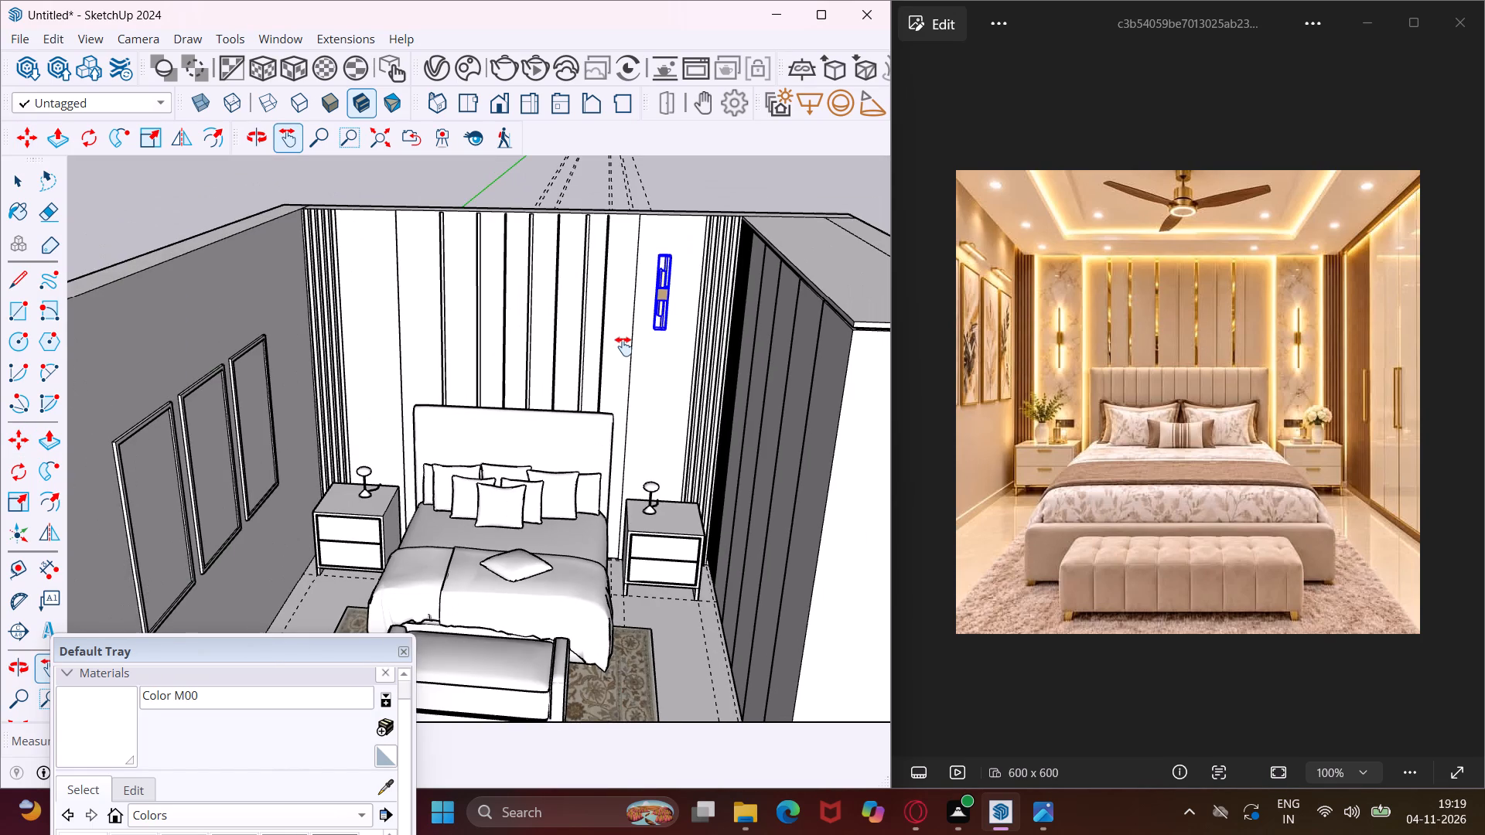
key("m")
scroll(661, 359, "up", 4)
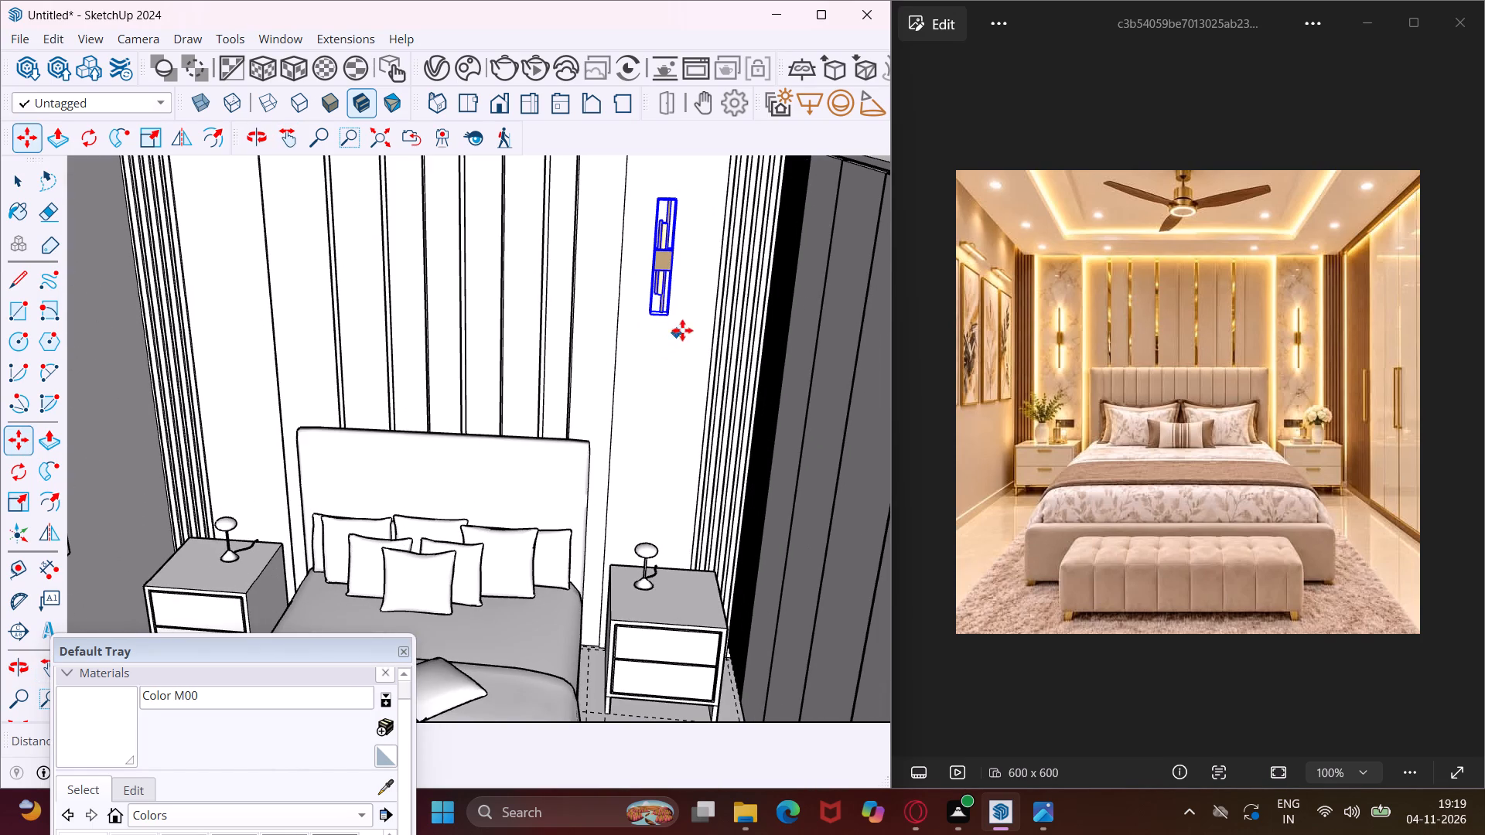
left_click_drag(688, 319, 690, 331)
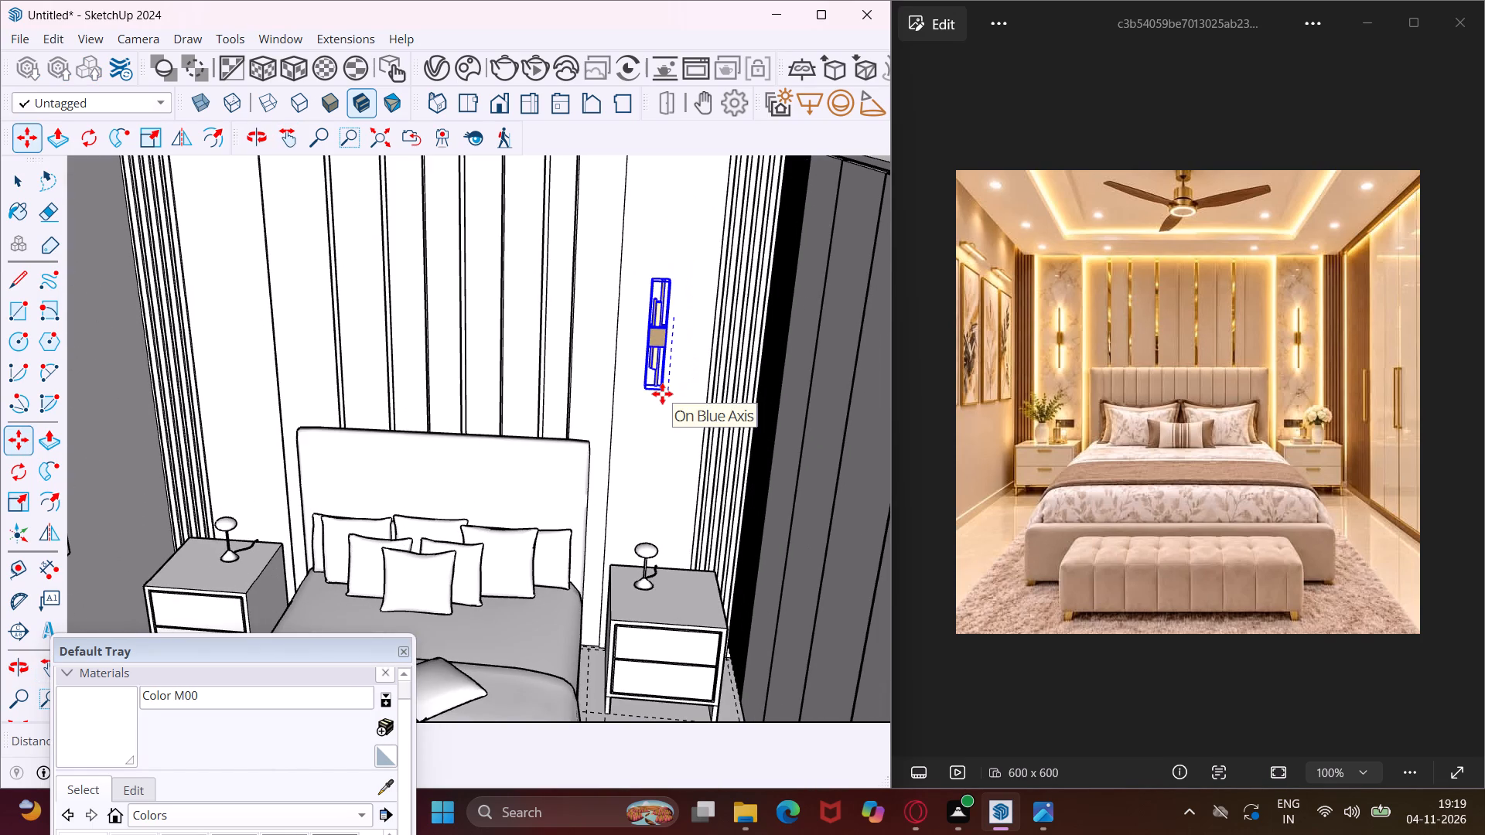
middle_click(662, 394)
scroll(662, 394, "up", 1)
left_click(662, 394)
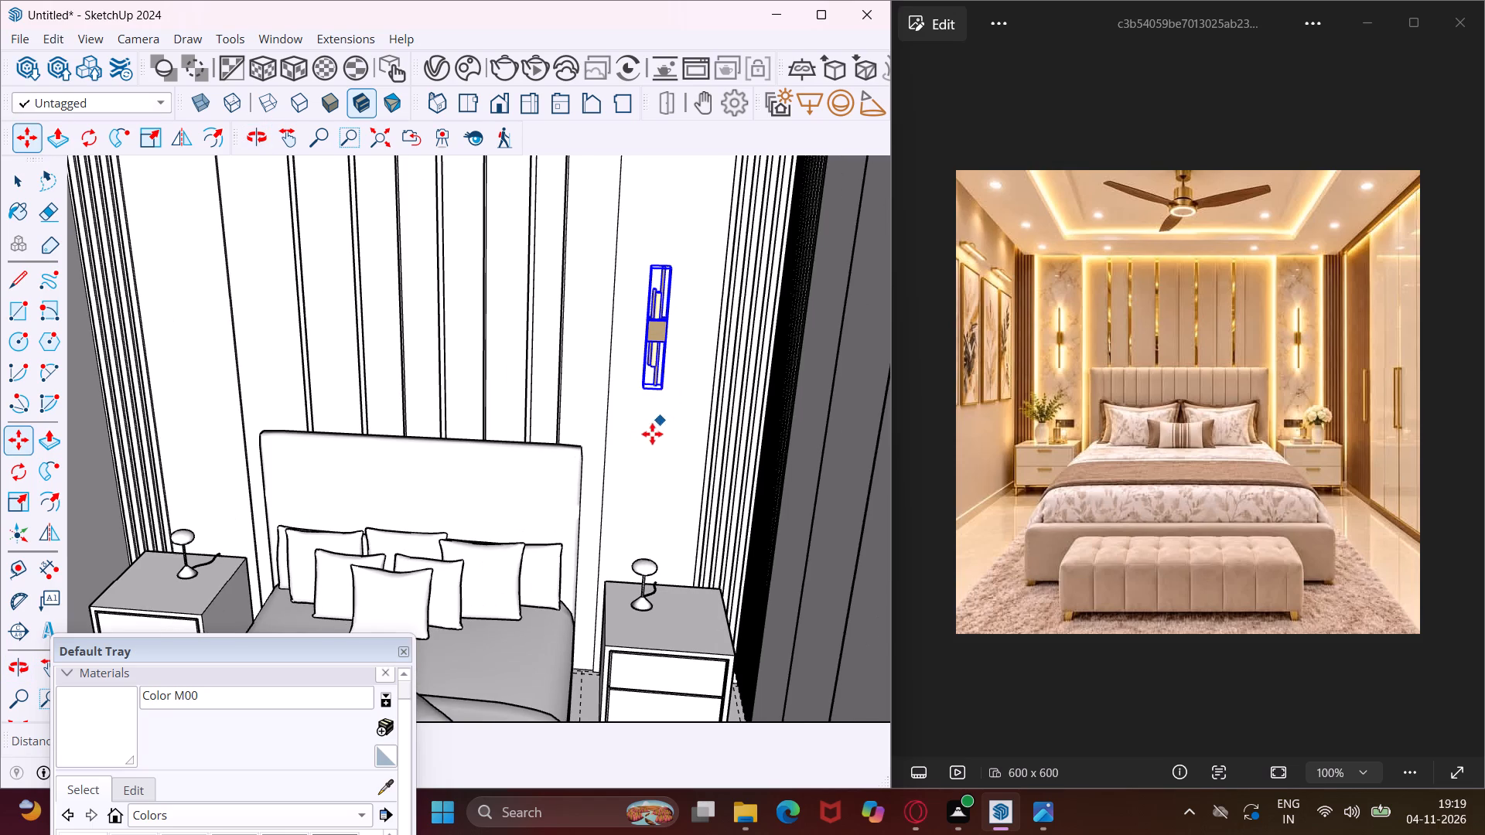
Shift the marble wall light sideways along the wall to centre it on its panel above the nightstand.
left_click(637, 443)
left_click(666, 445)
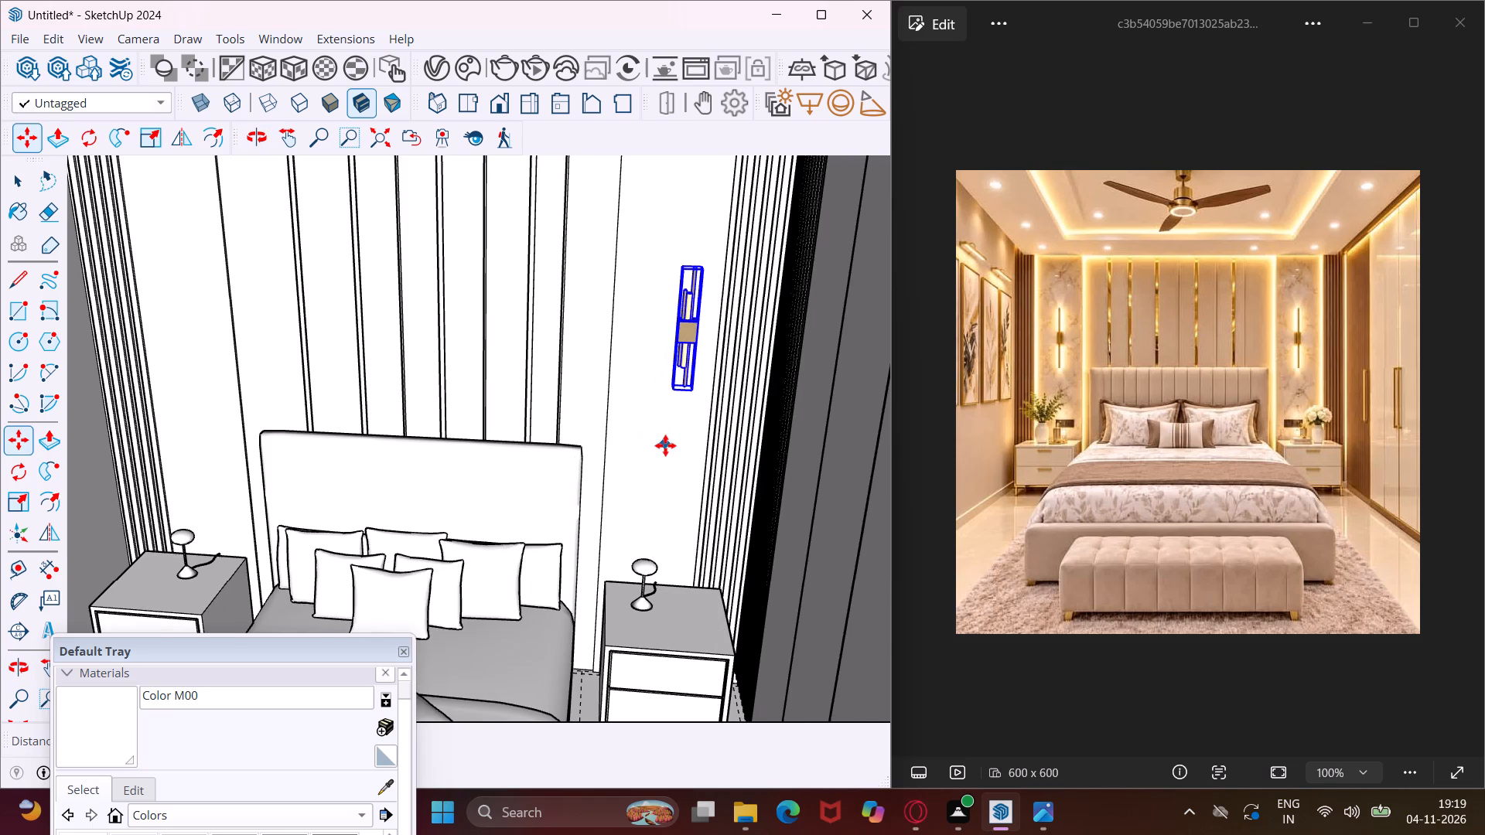
left_click(666, 445)
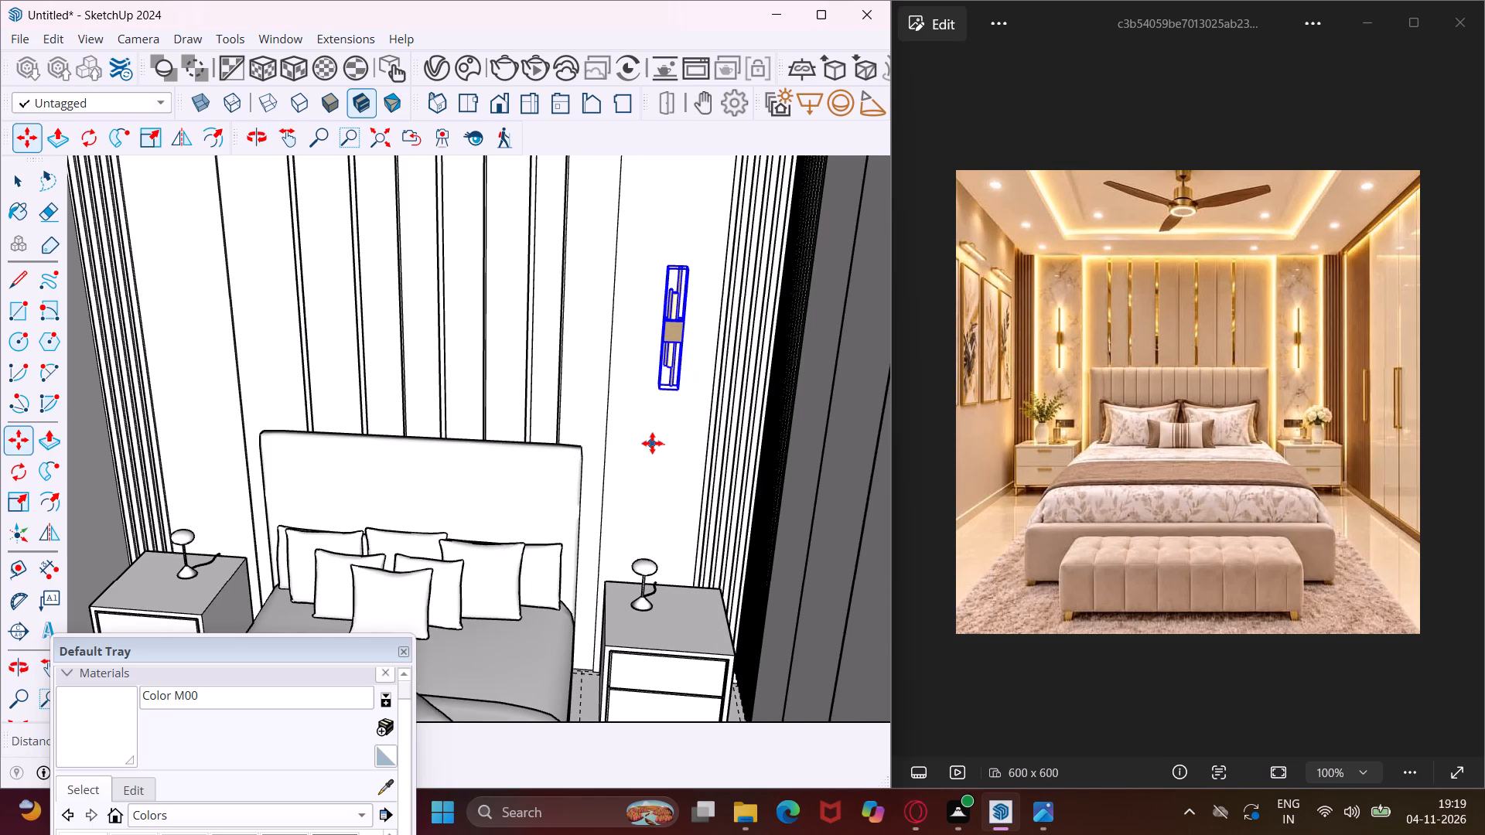
left_click(652, 443)
Copy the marble wall light along the red axis onto the matching panel above the other nightstand, and clear the selection.
left_click(660, 445)
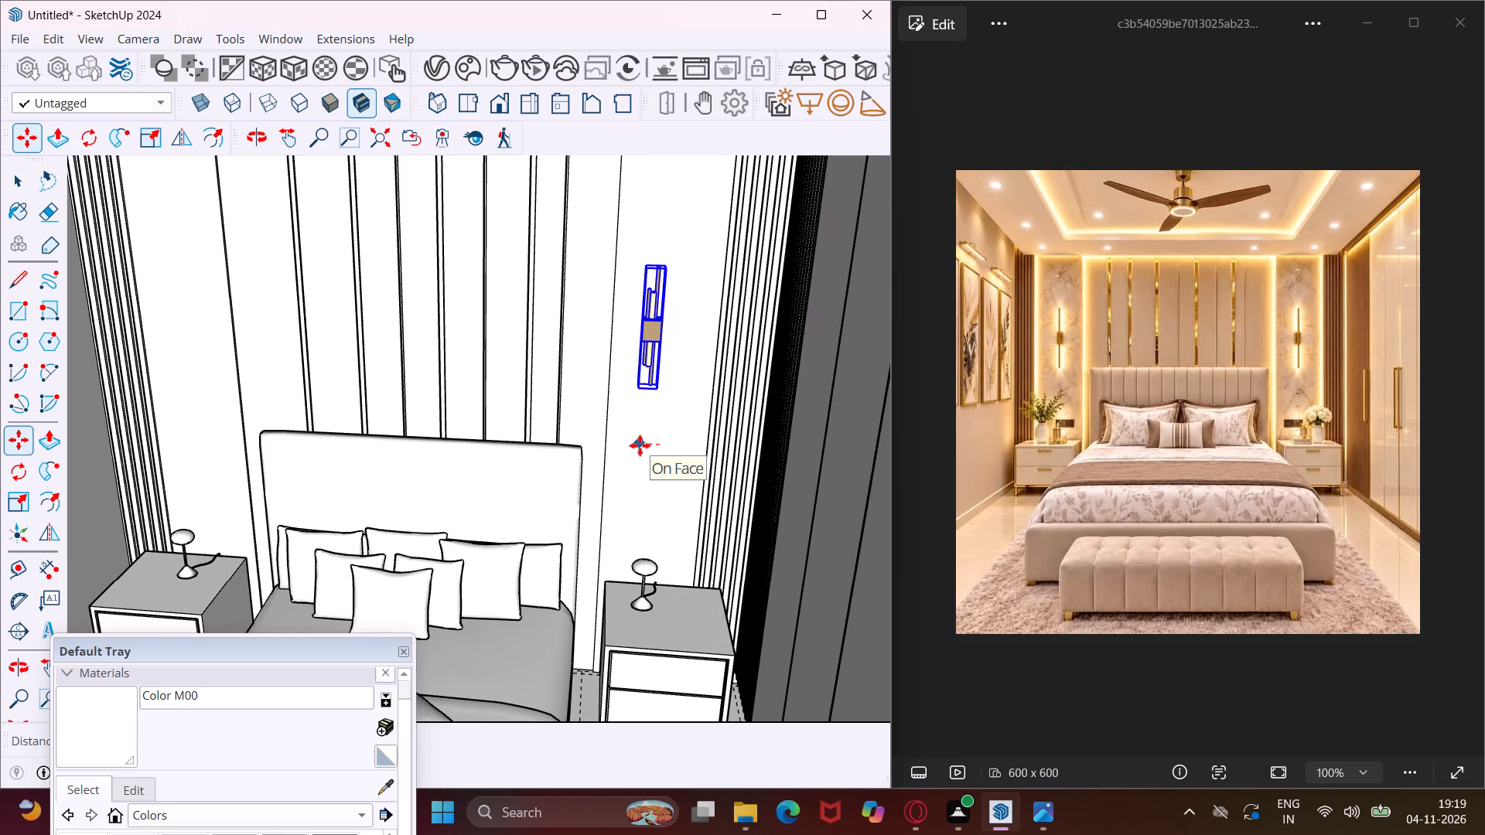
scroll(640, 445, "down", 5)
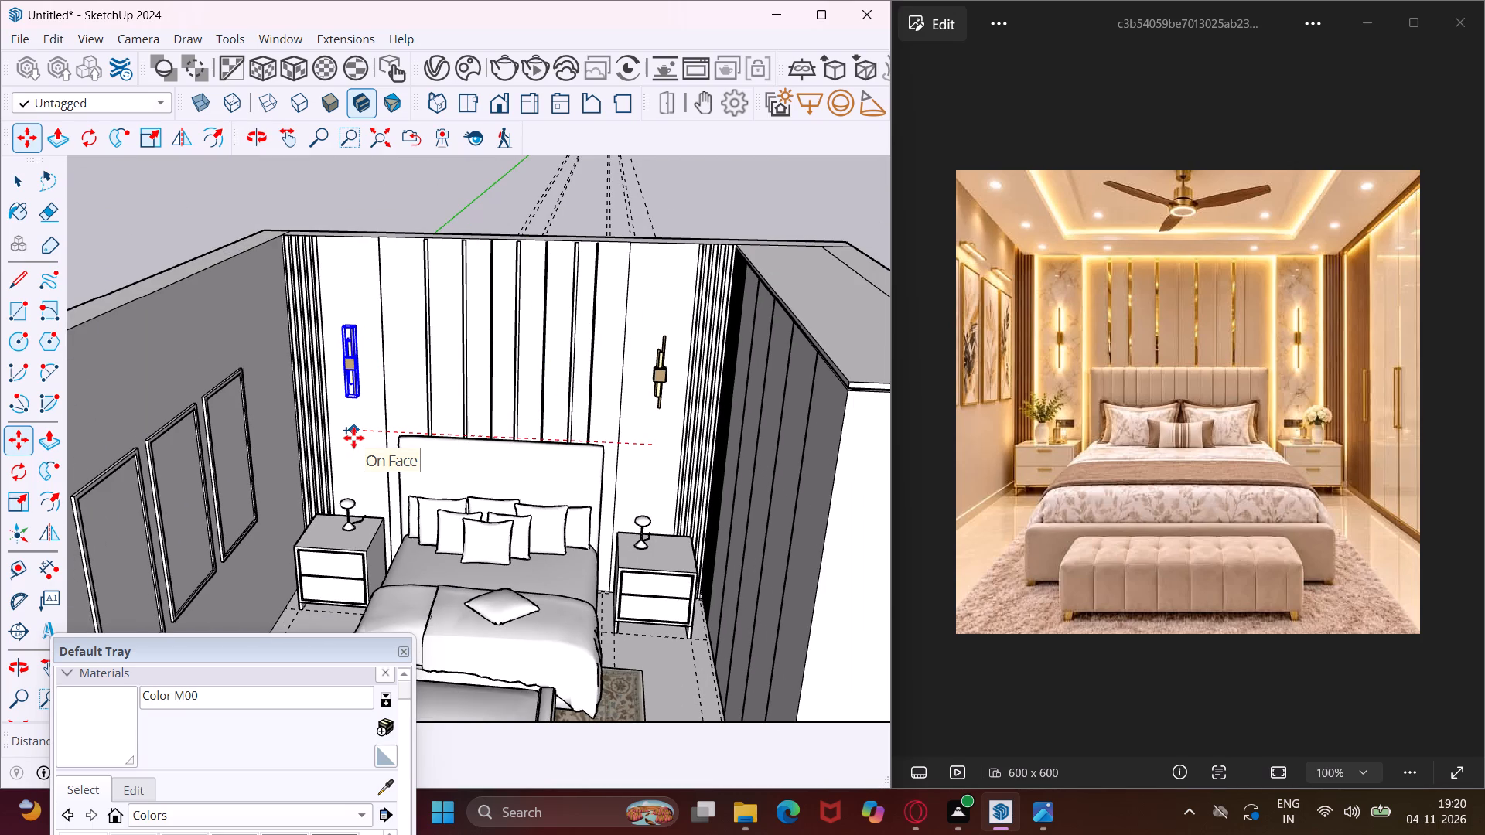
left_click(353, 438)
key("Escape")
key("space")
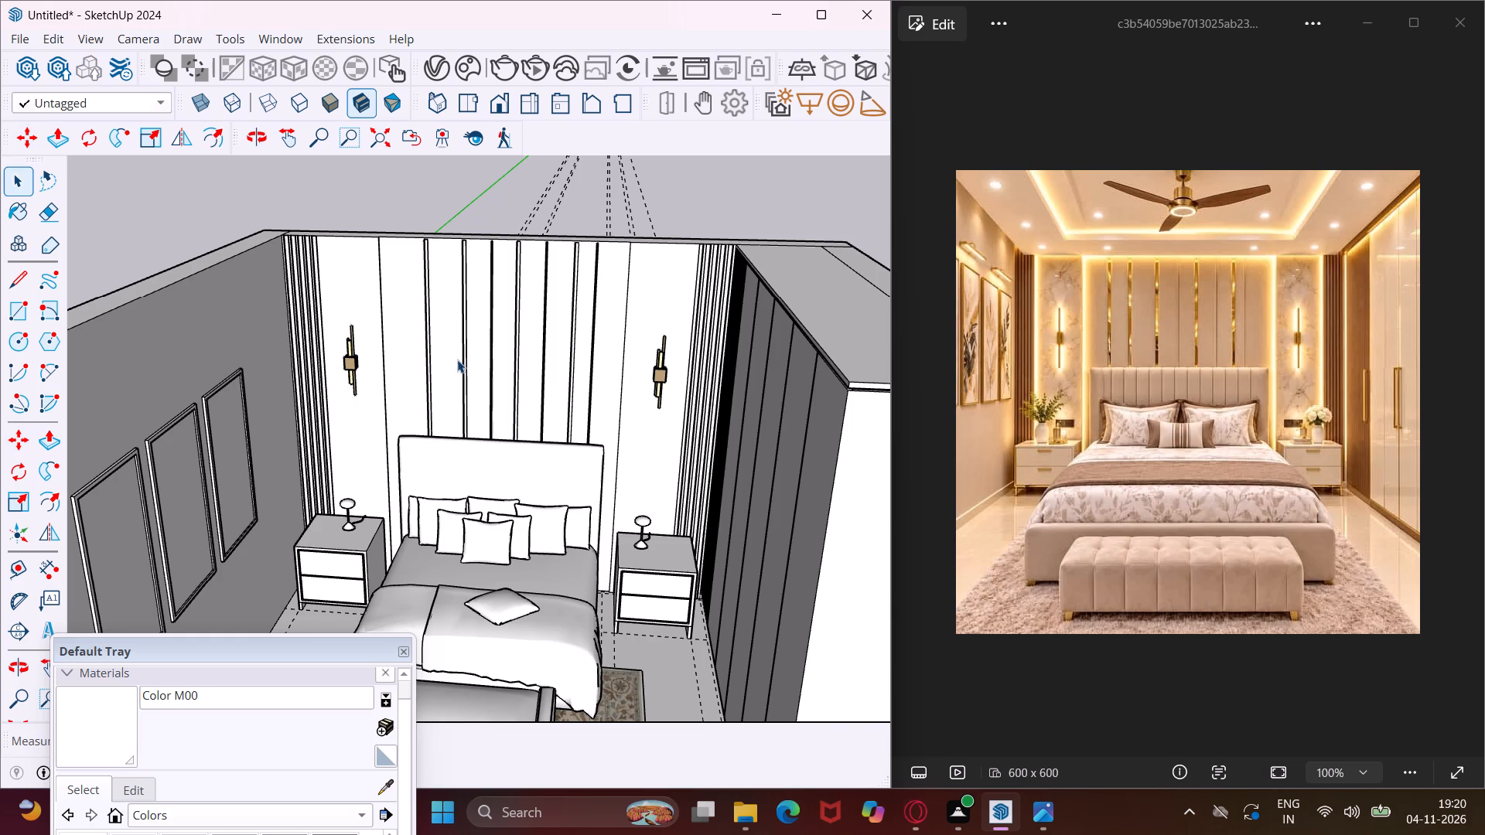
Bring up the Vases & planters category of the 3D model accessories in the Chaos Cosmos Browser.
scroll(523, 219, "down", 2)
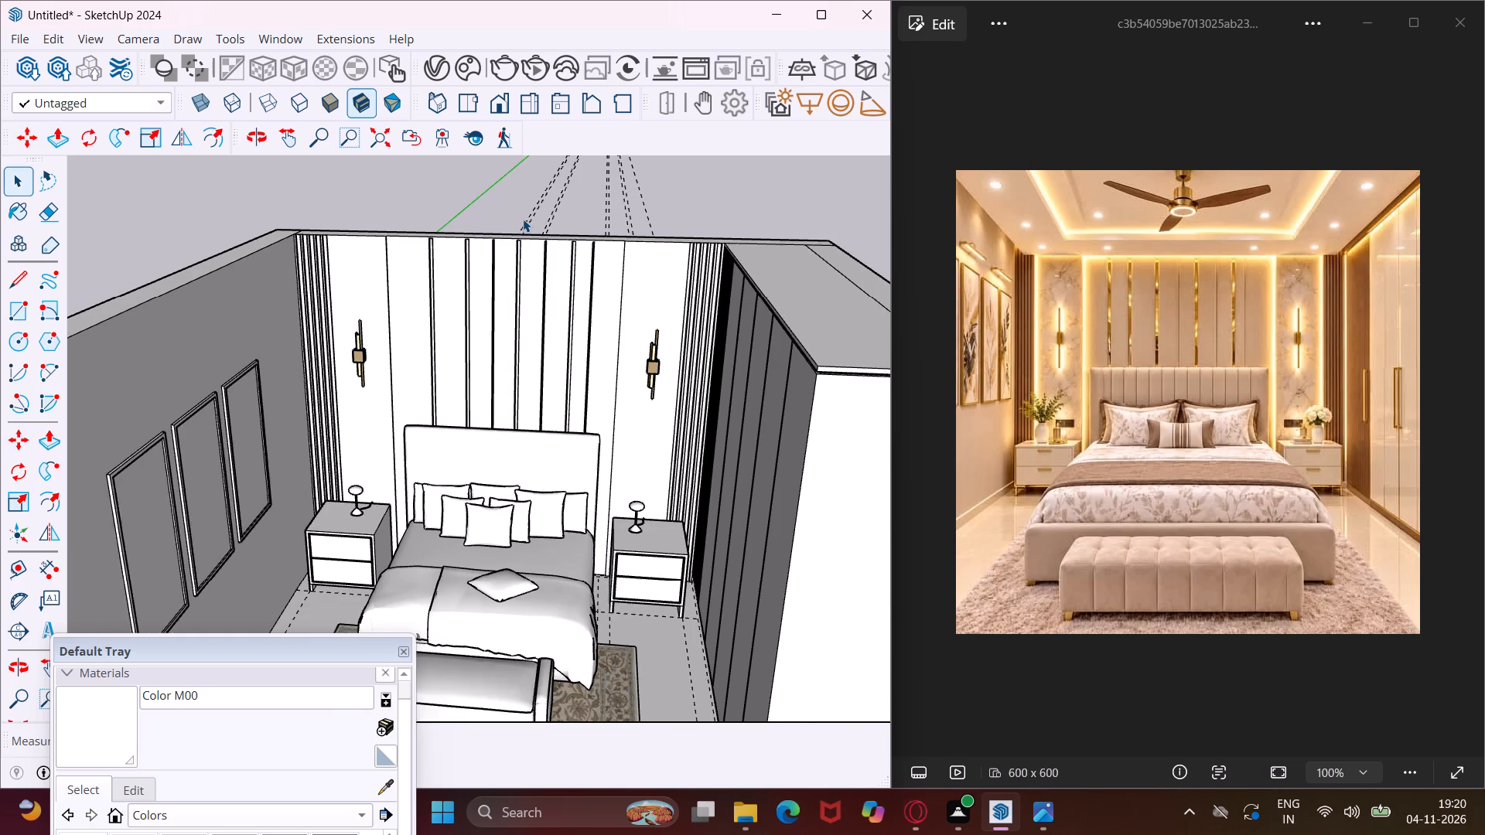
scroll(523, 219, "down", 2)
middle_click_drag(523, 219, 541, 155)
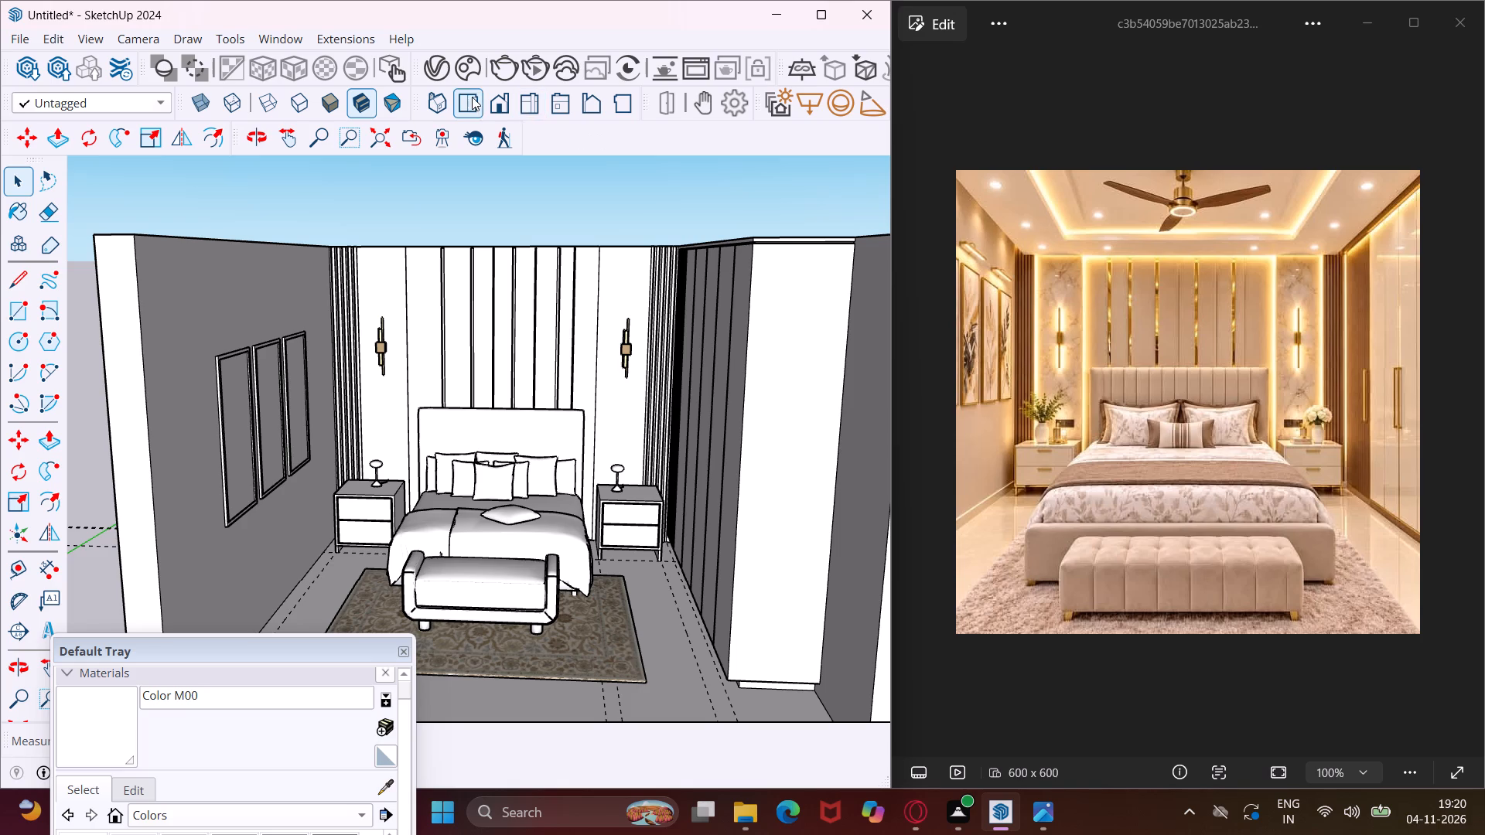
left_click(471, 63)
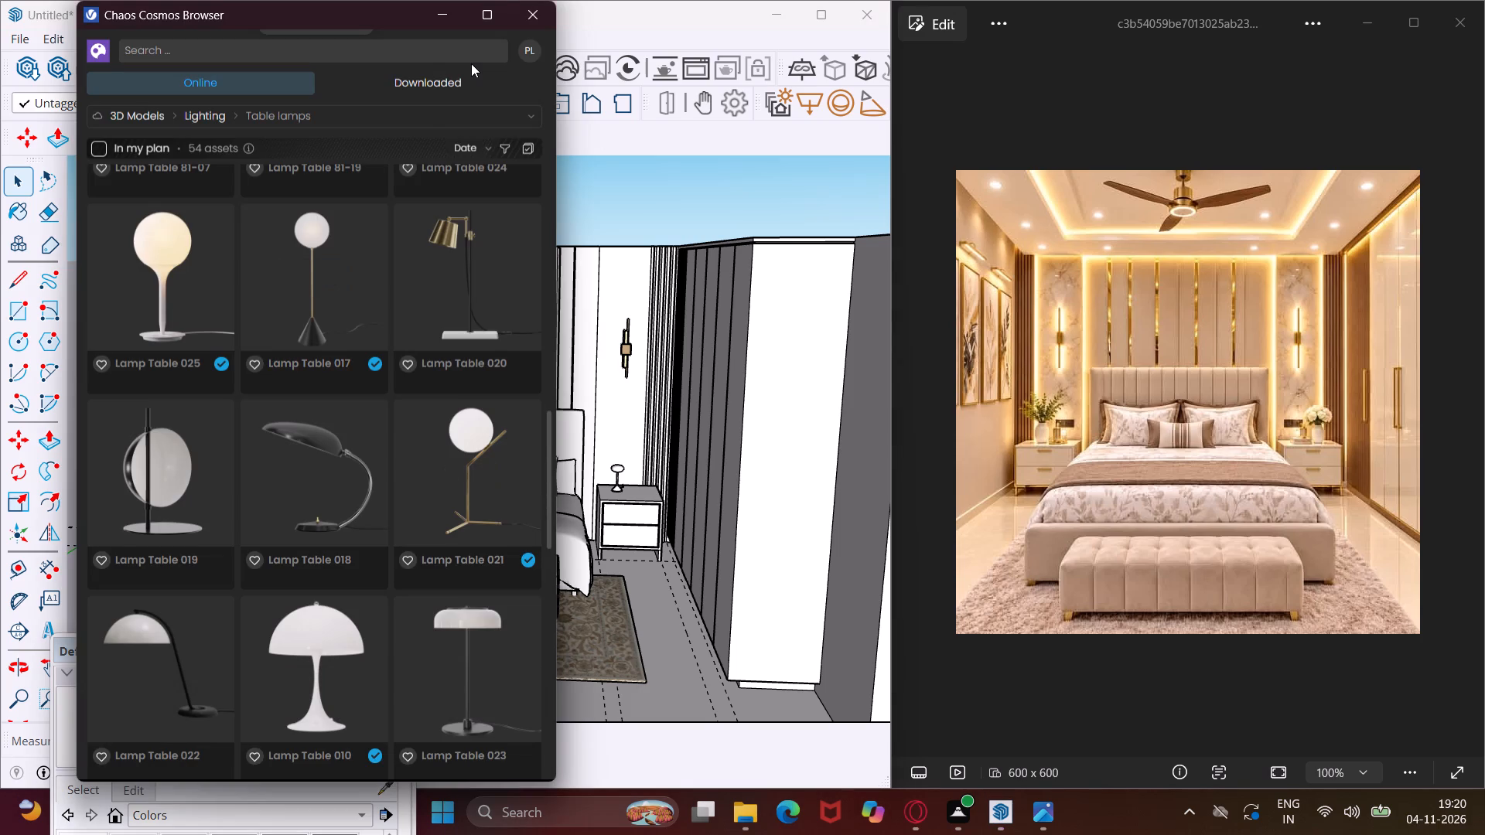
left_click(447, 118)
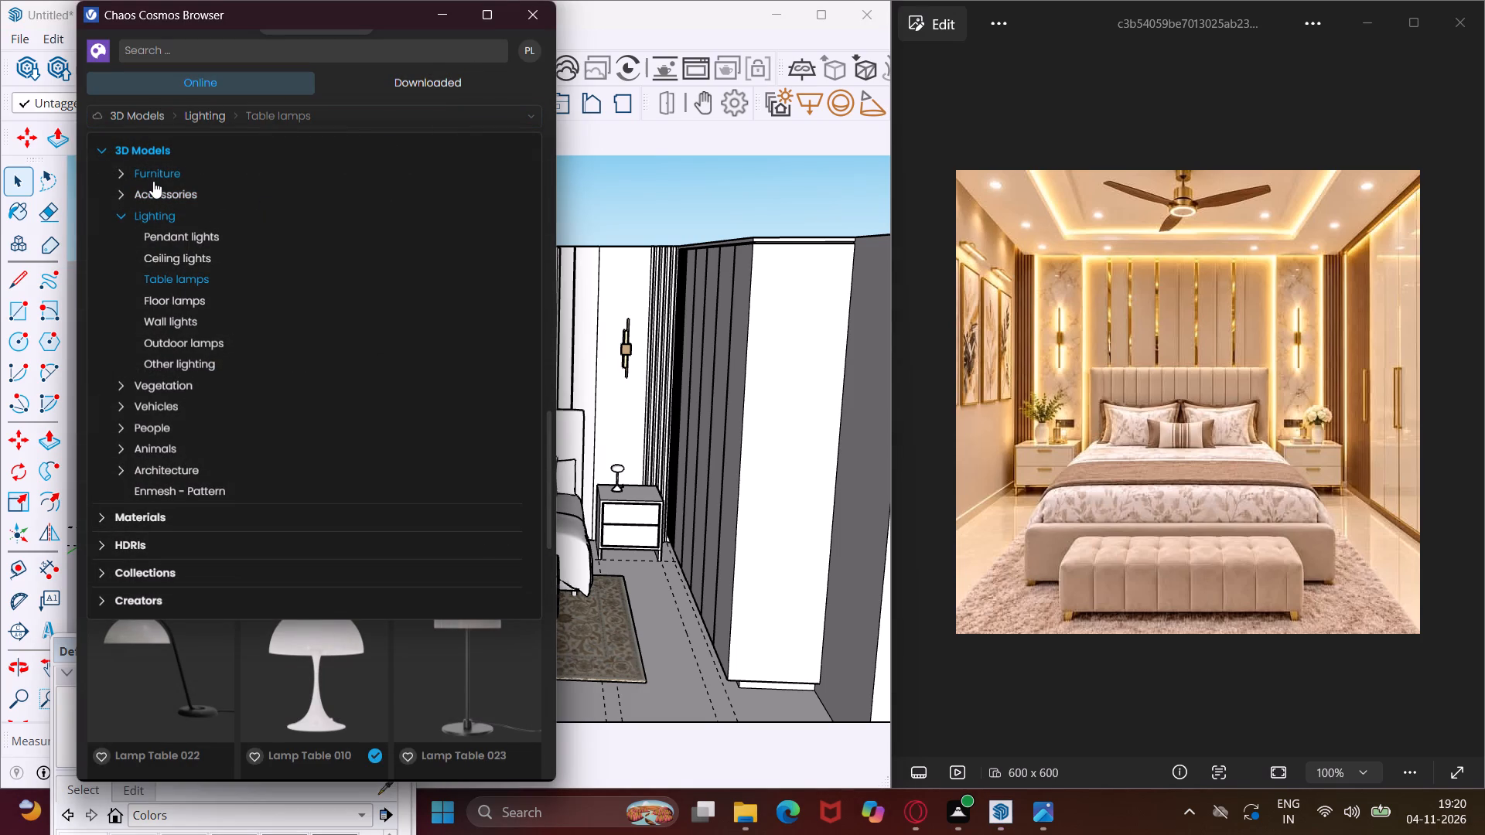
left_click(145, 188)
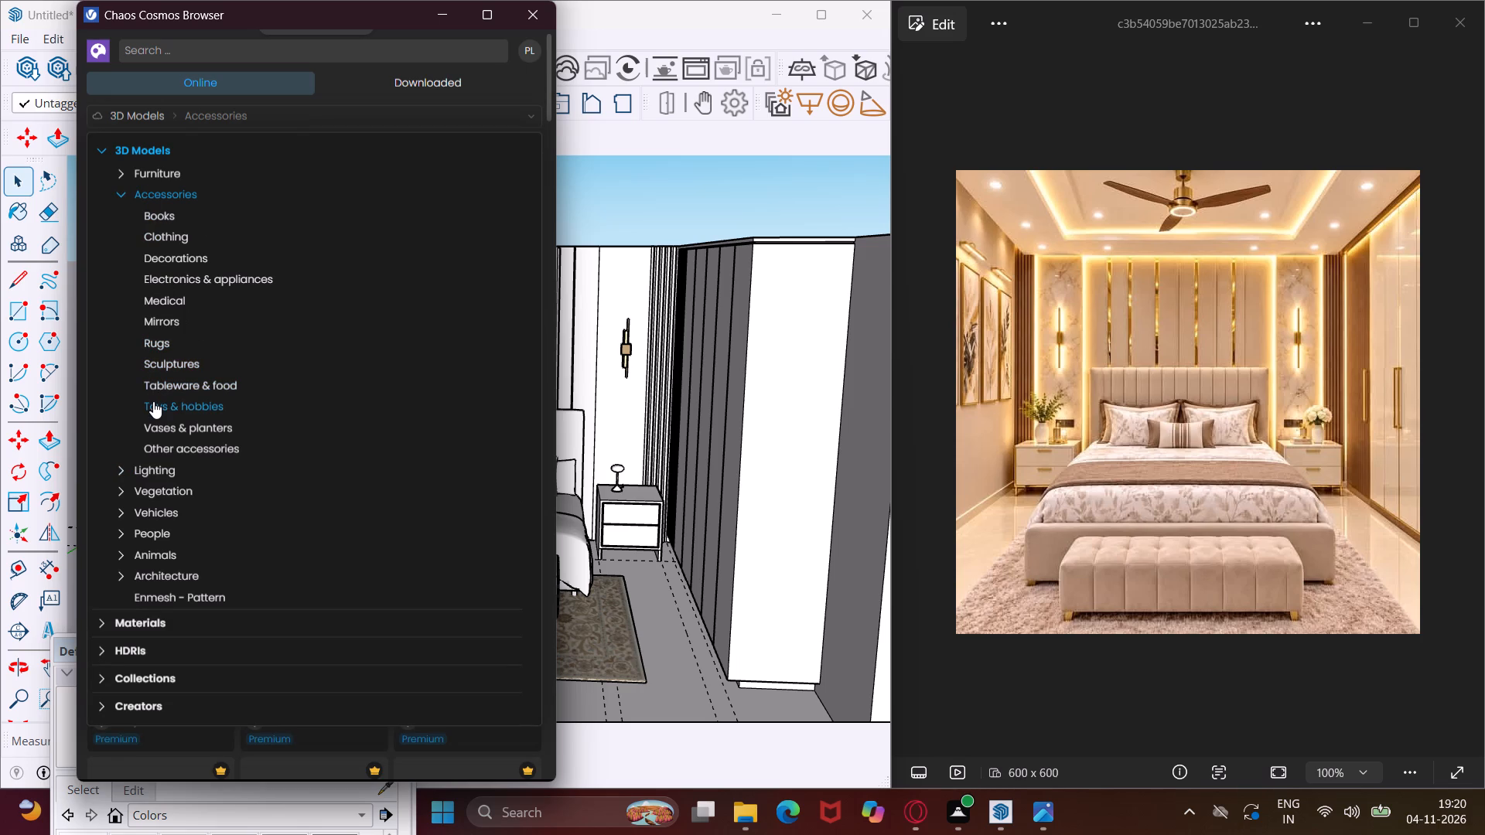
left_click(163, 421)
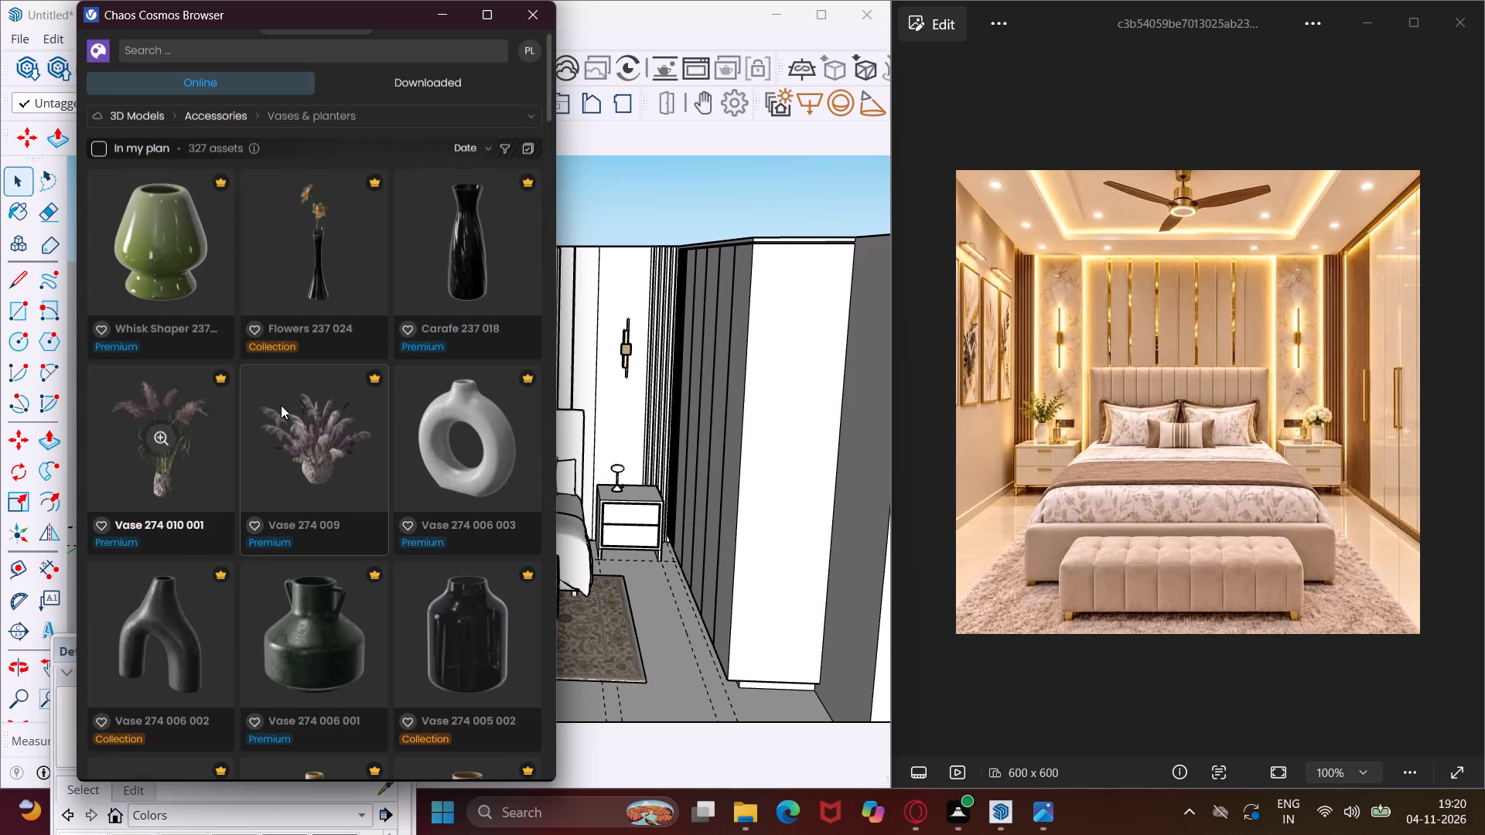
Look through the vases and planters for flower arrangements resembling those on the nightstands in the reference image.
scroll(284, 405, "down", 4)
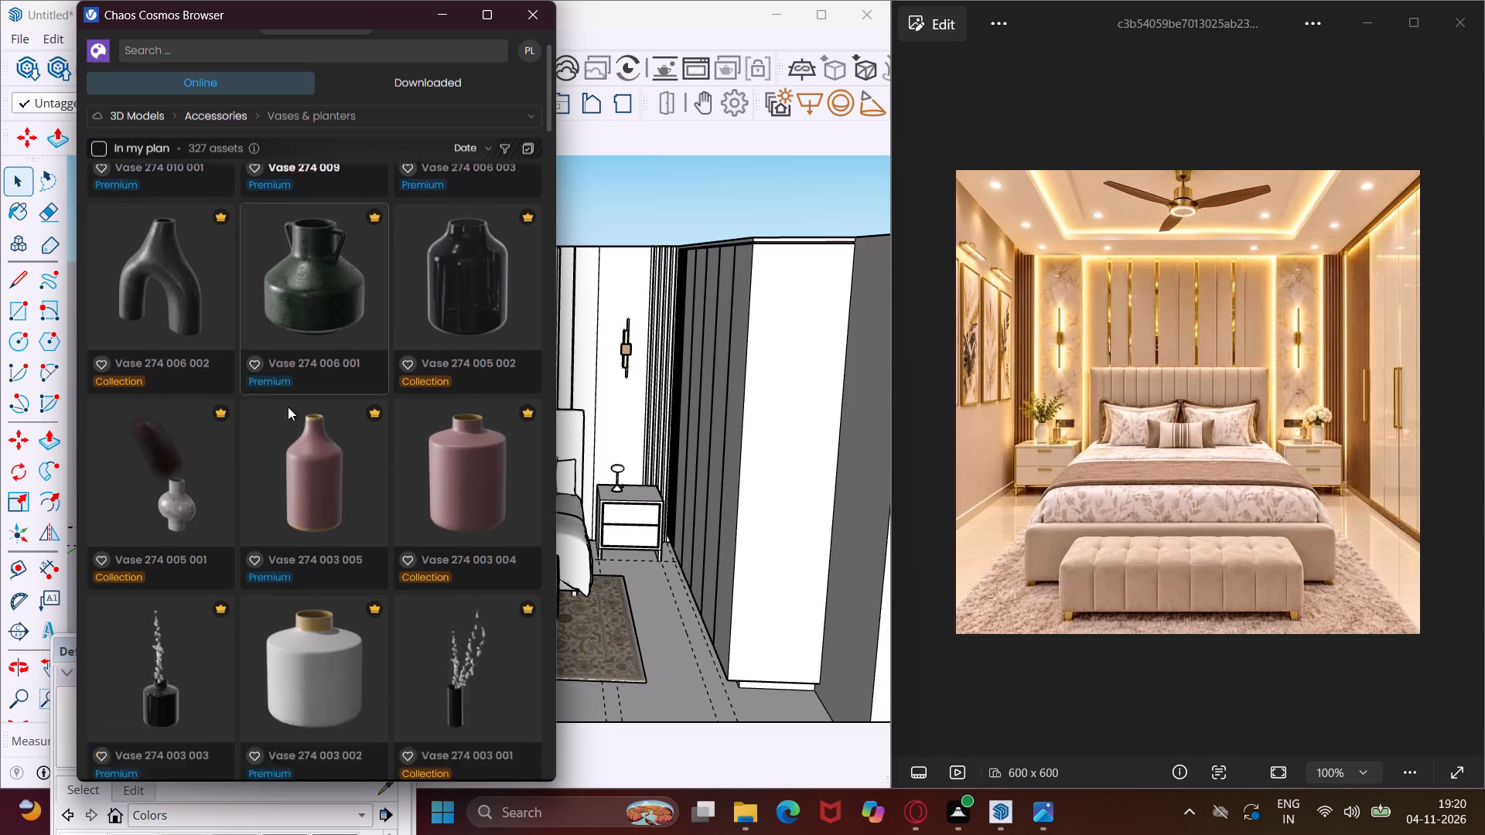
scroll(288, 407, "down", 8)
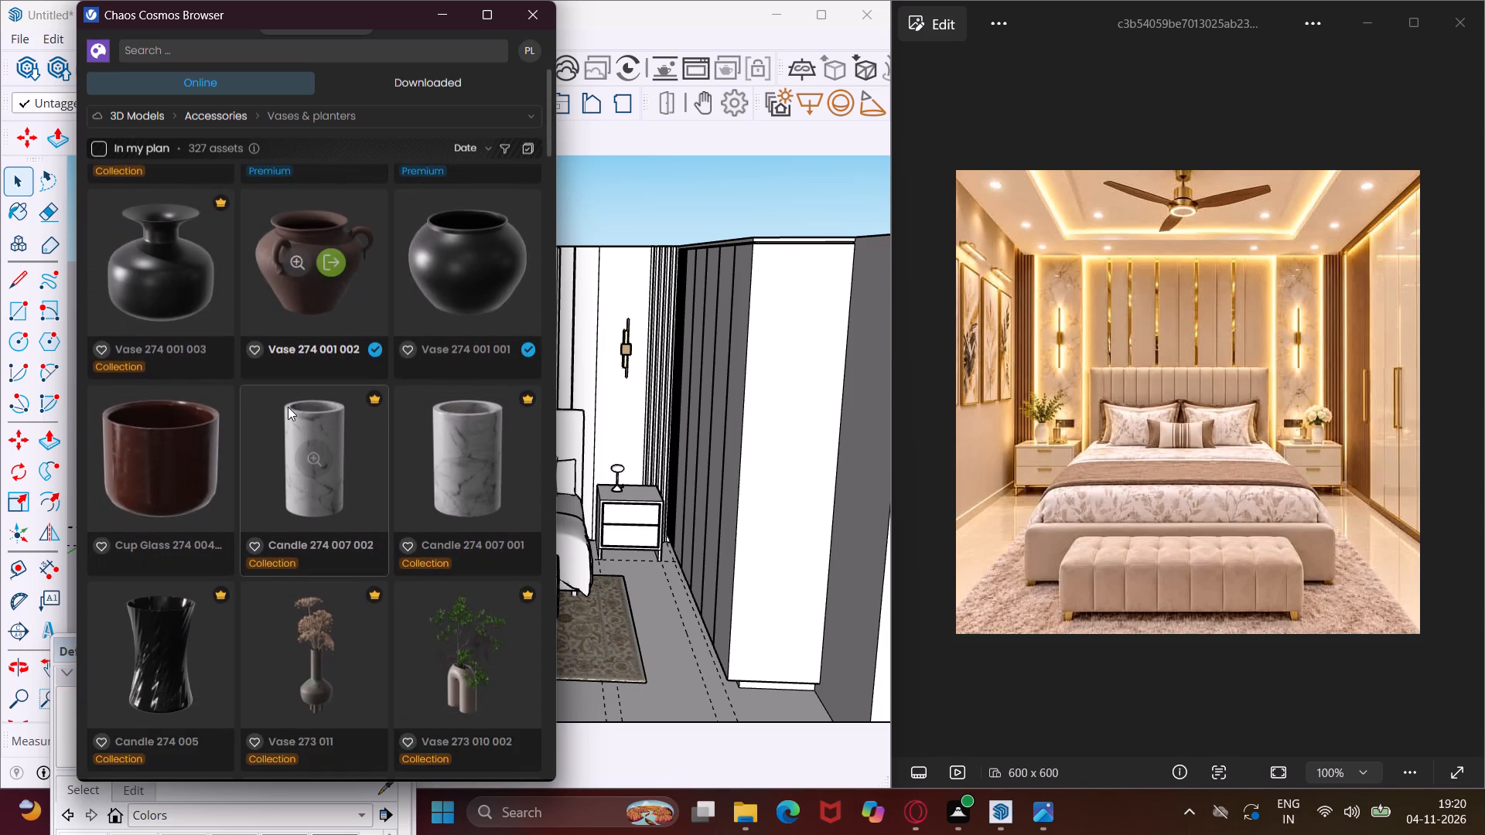
scroll(288, 407, "down", 2)
scroll(288, 407, "up", 6)
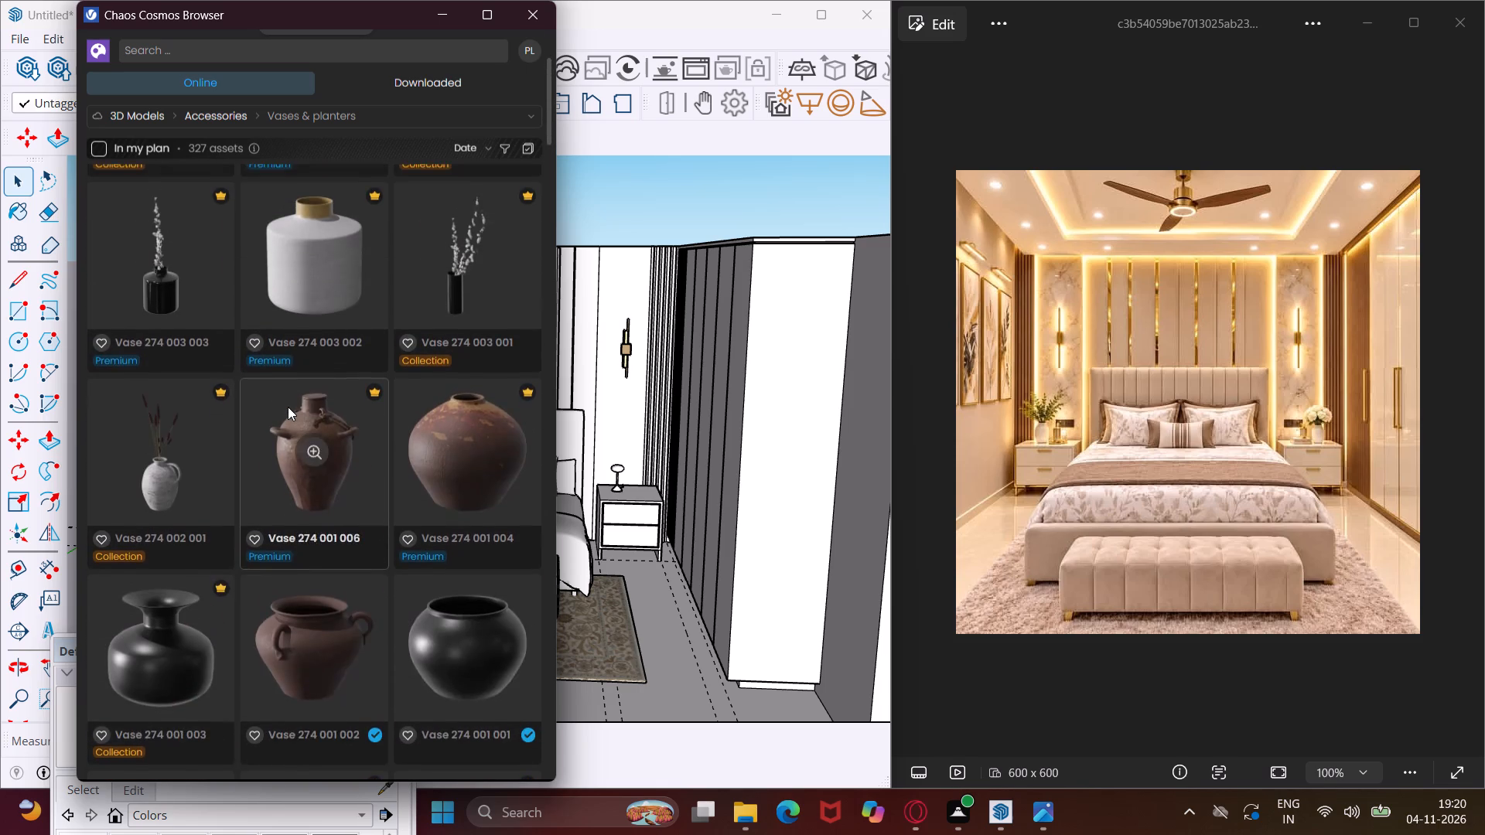
scroll(288, 407, "up", 7)
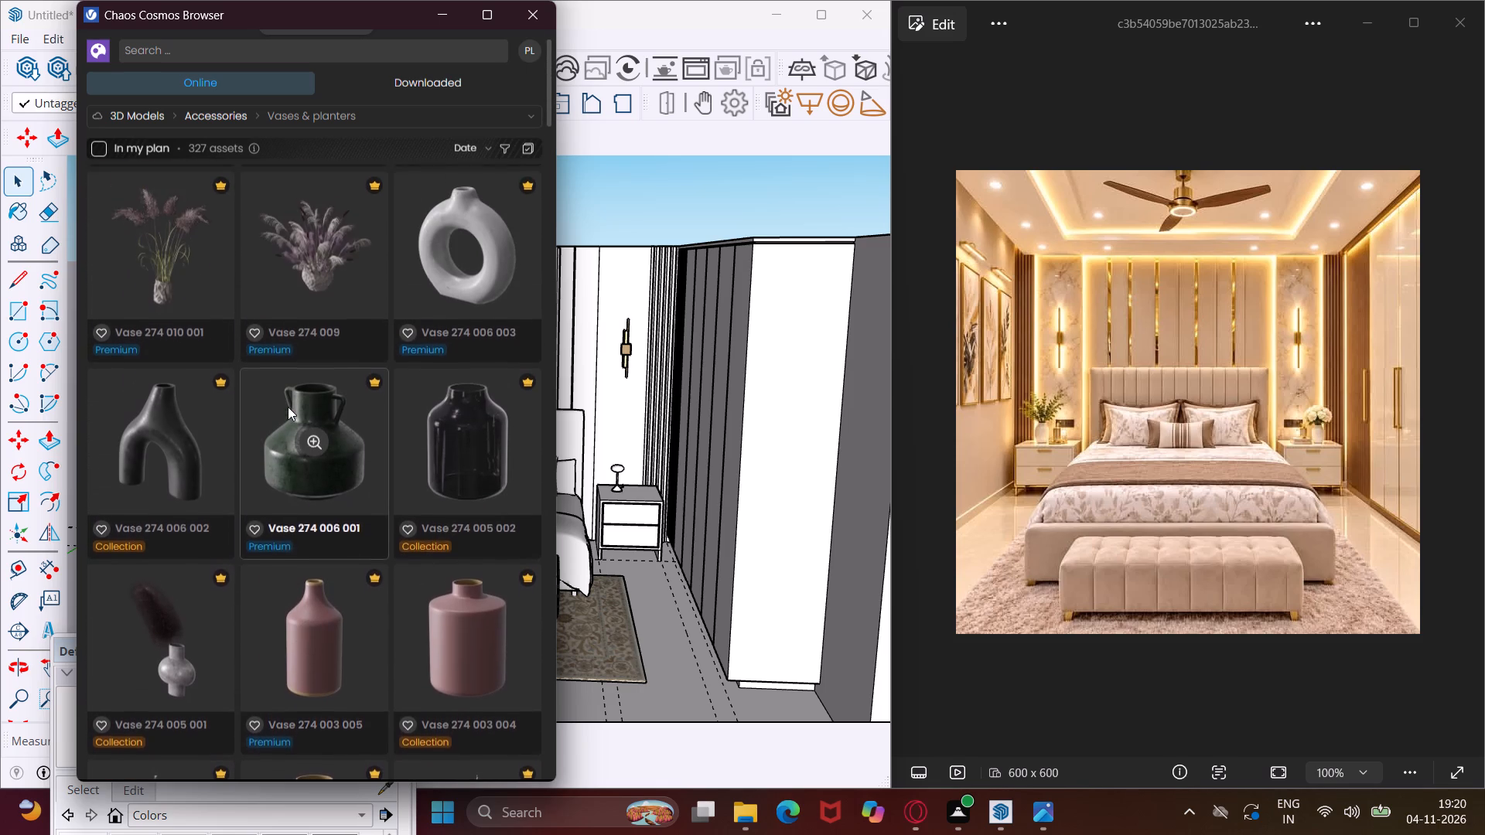
scroll(288, 407, "up", 2)
scroll(288, 407, "down", 6)
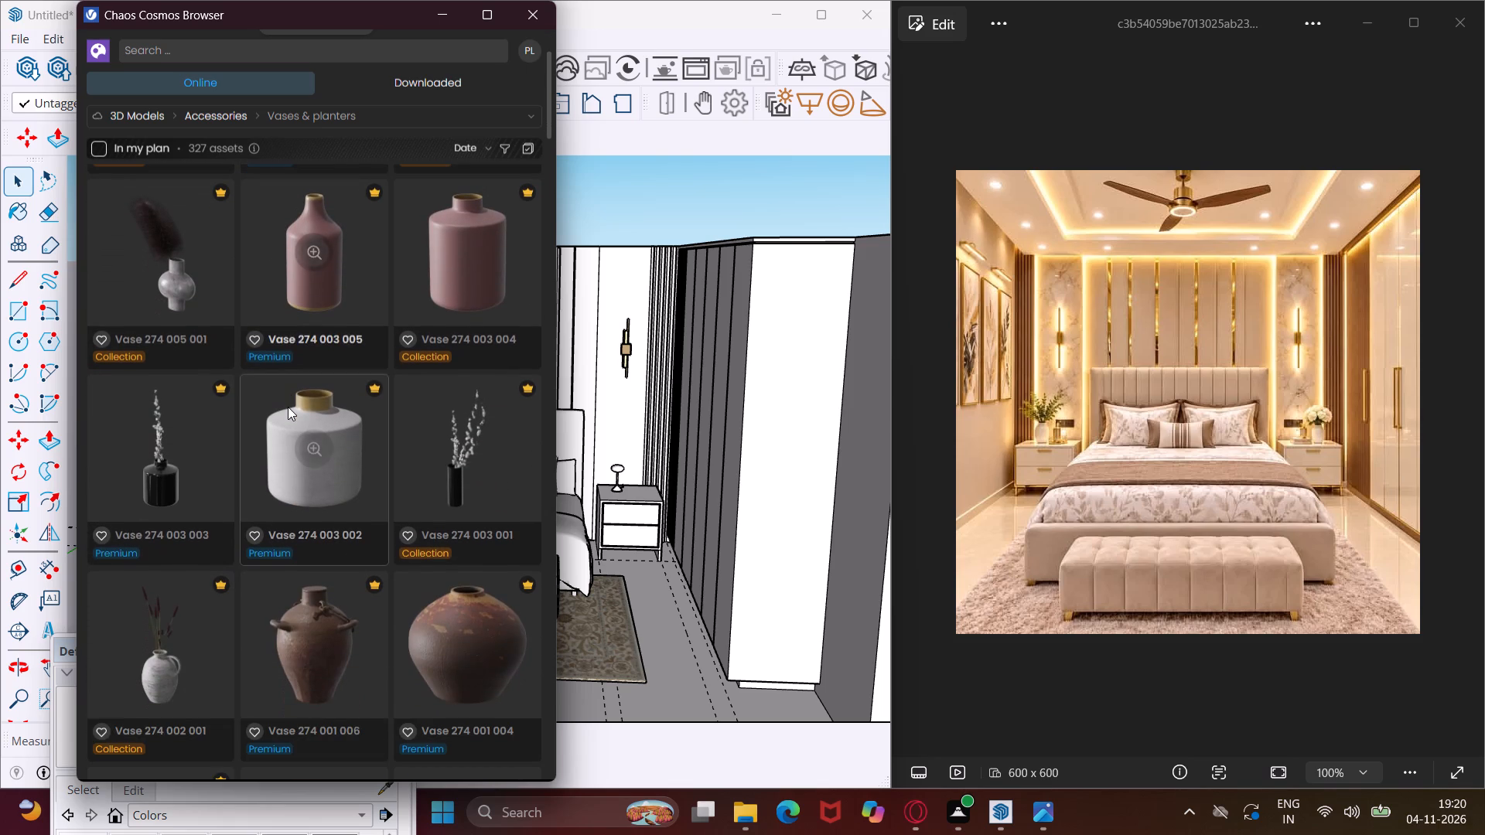
scroll(288, 407, "down", 6)
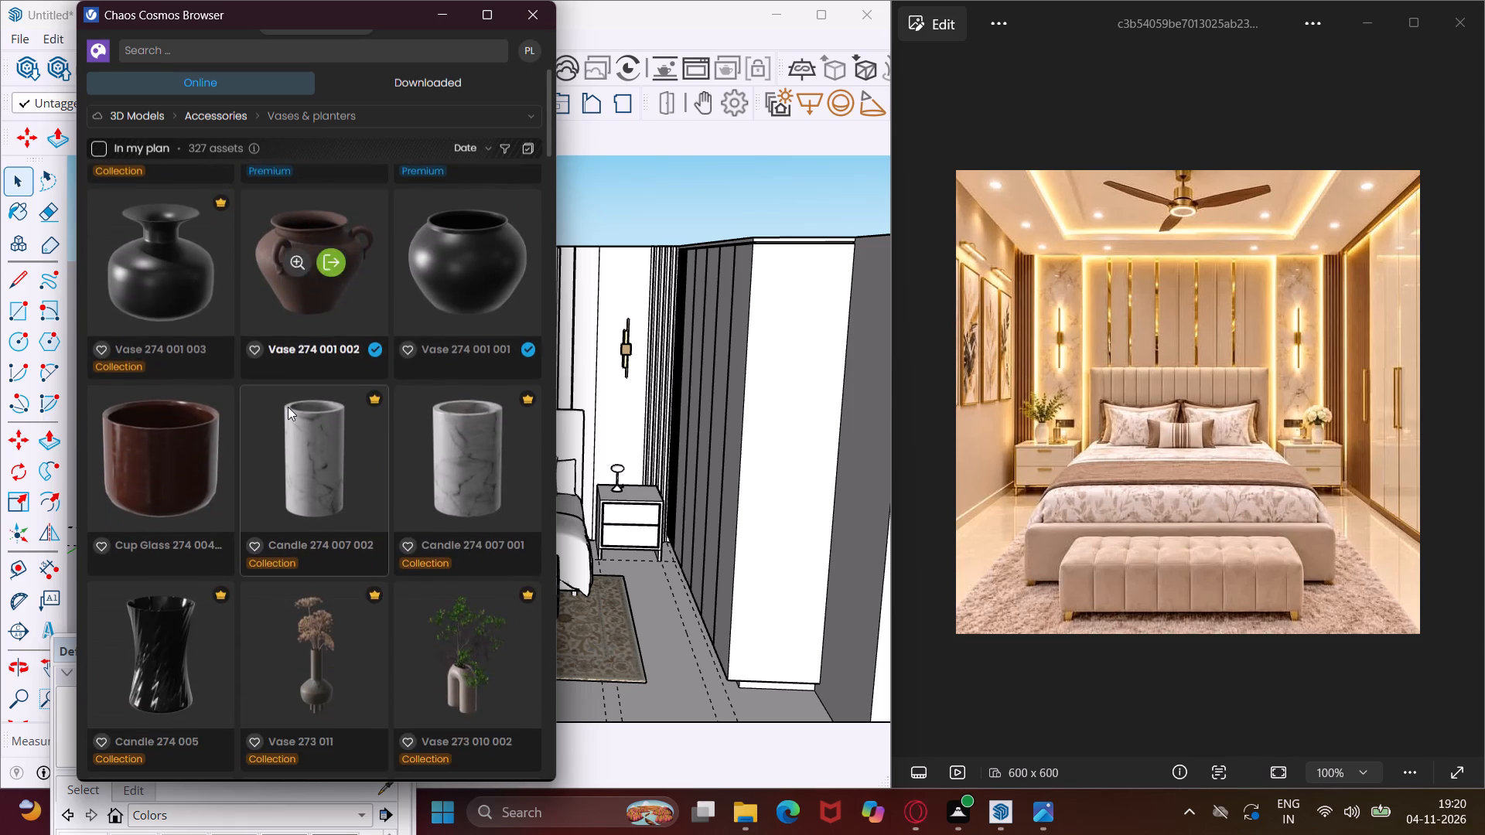
scroll(288, 407, "down", 11)
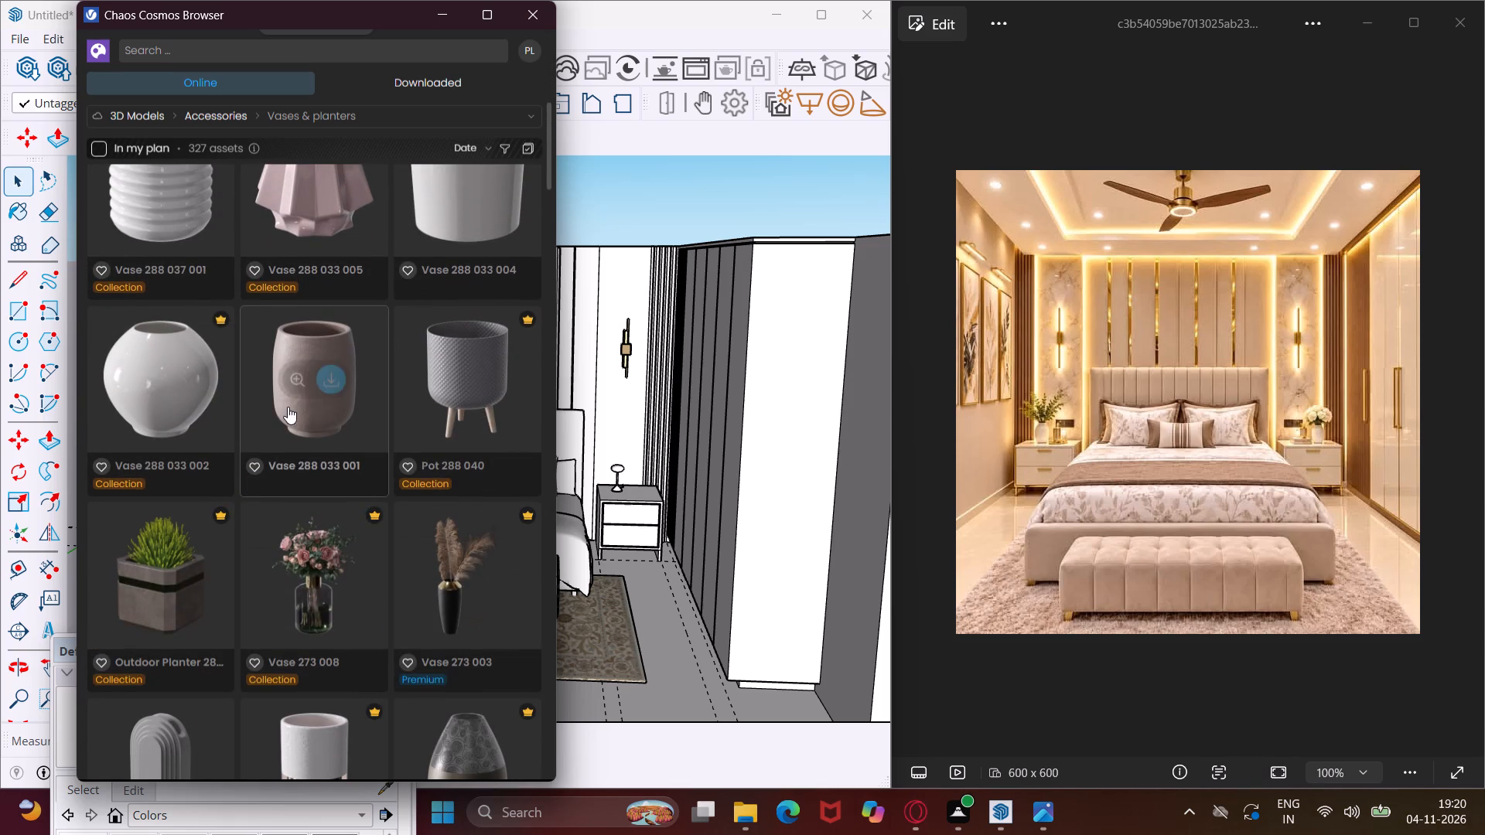
scroll(288, 407, "down", 2)
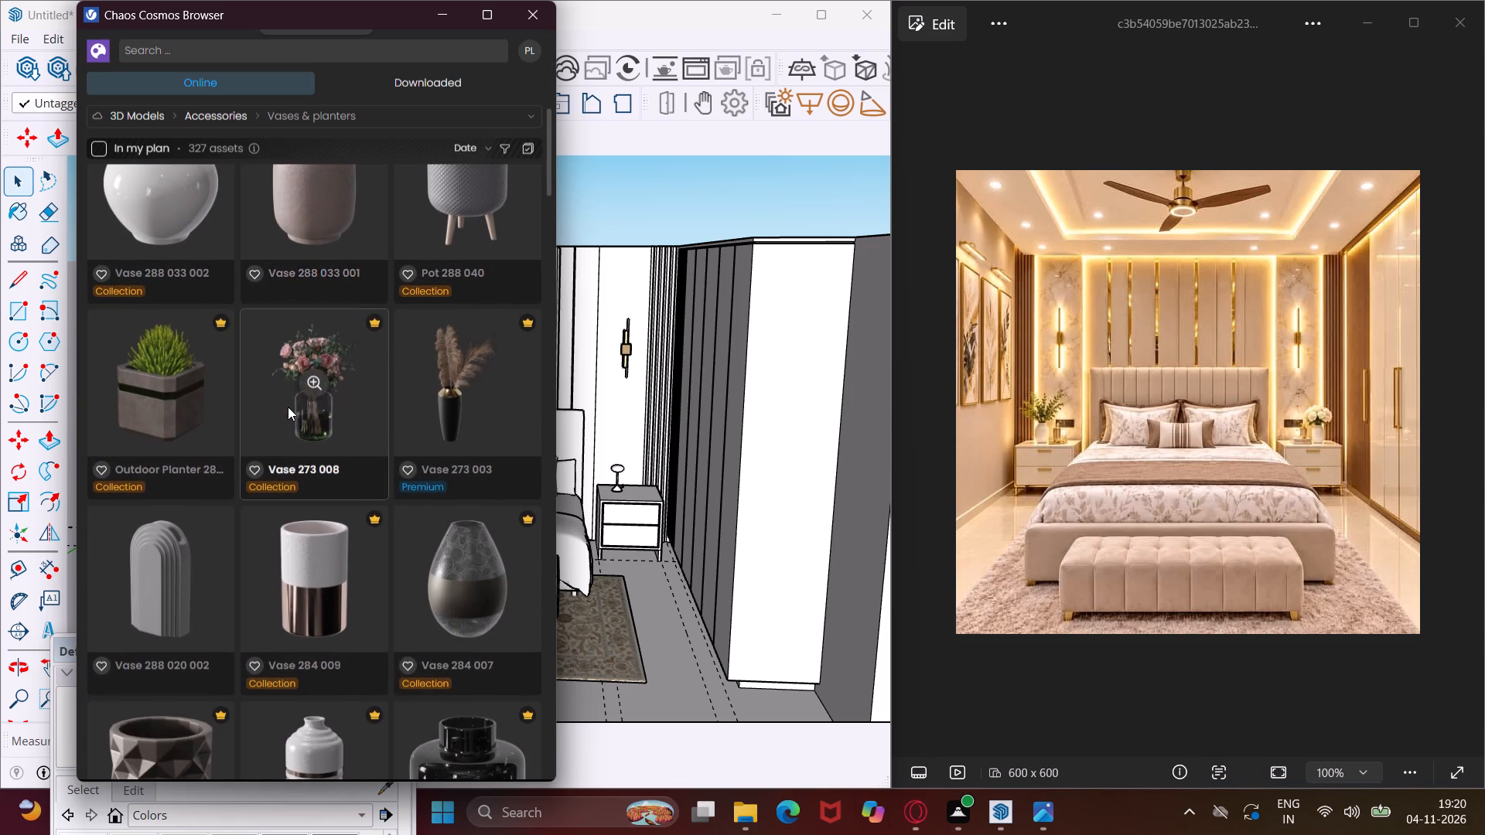
scroll(288, 407, "down", 10)
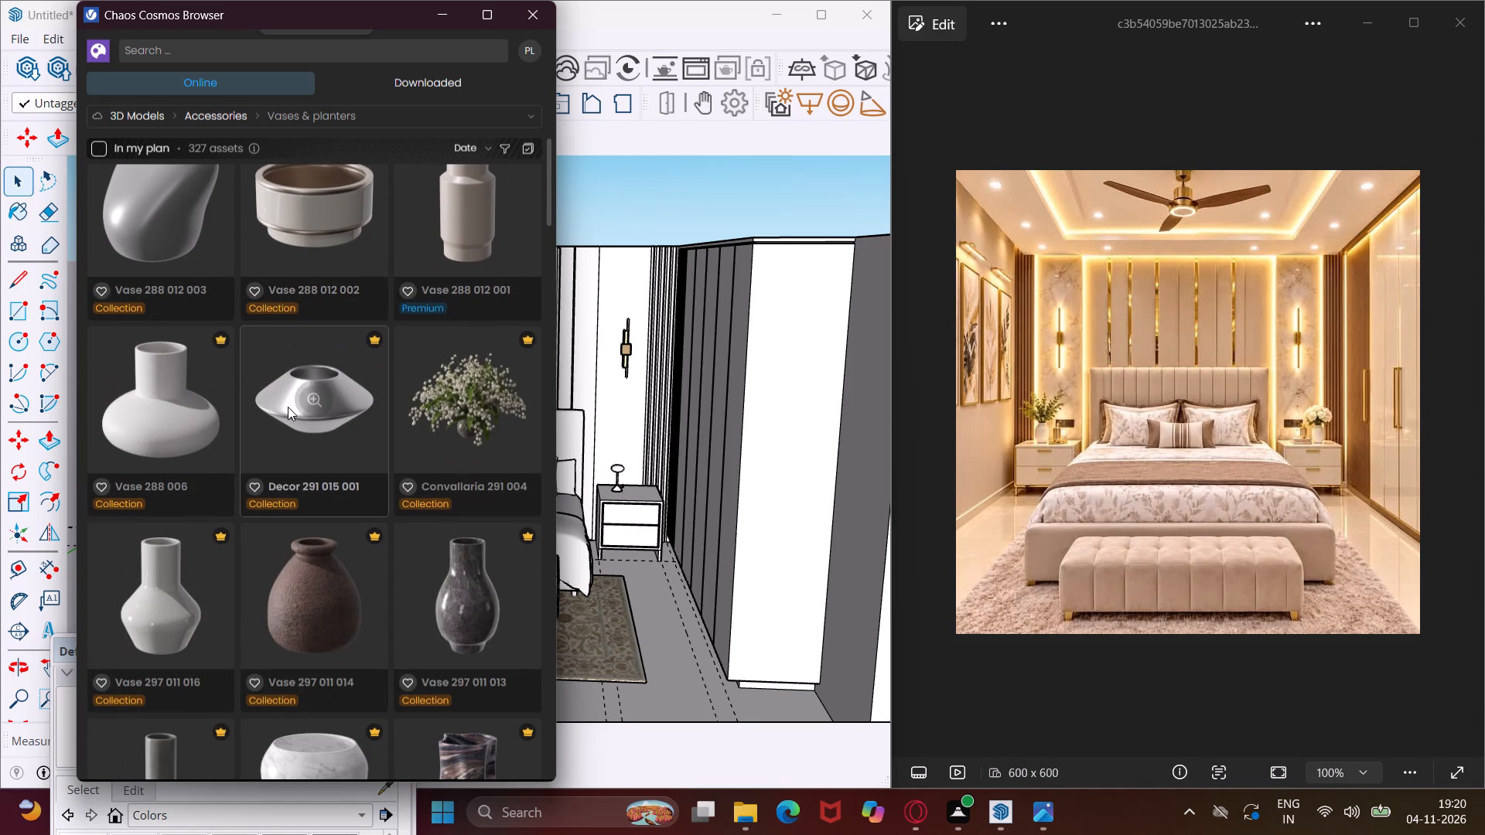
scroll(288, 407, "down", 11)
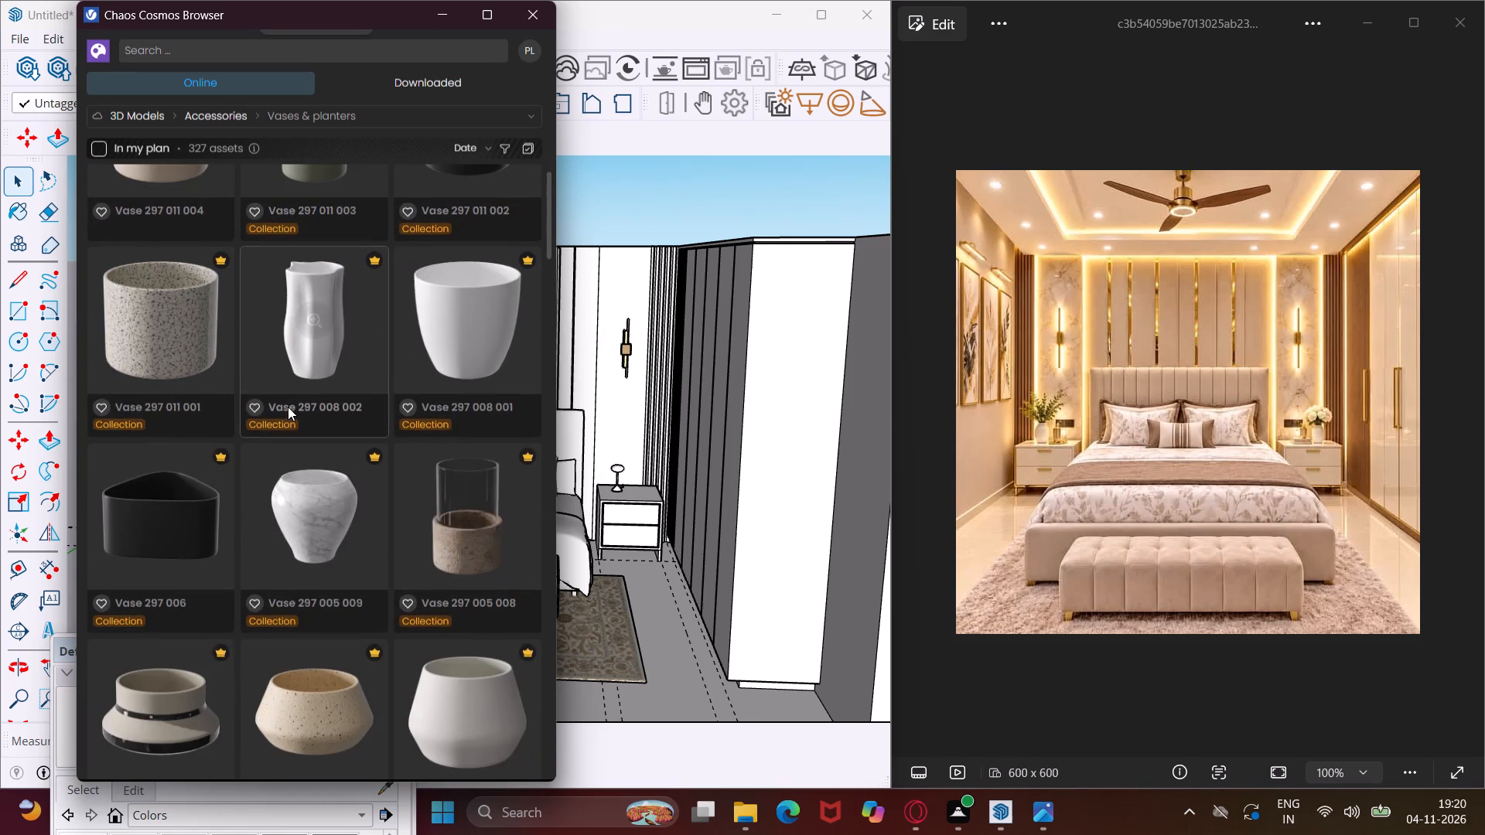
scroll(288, 407, "down", 9)
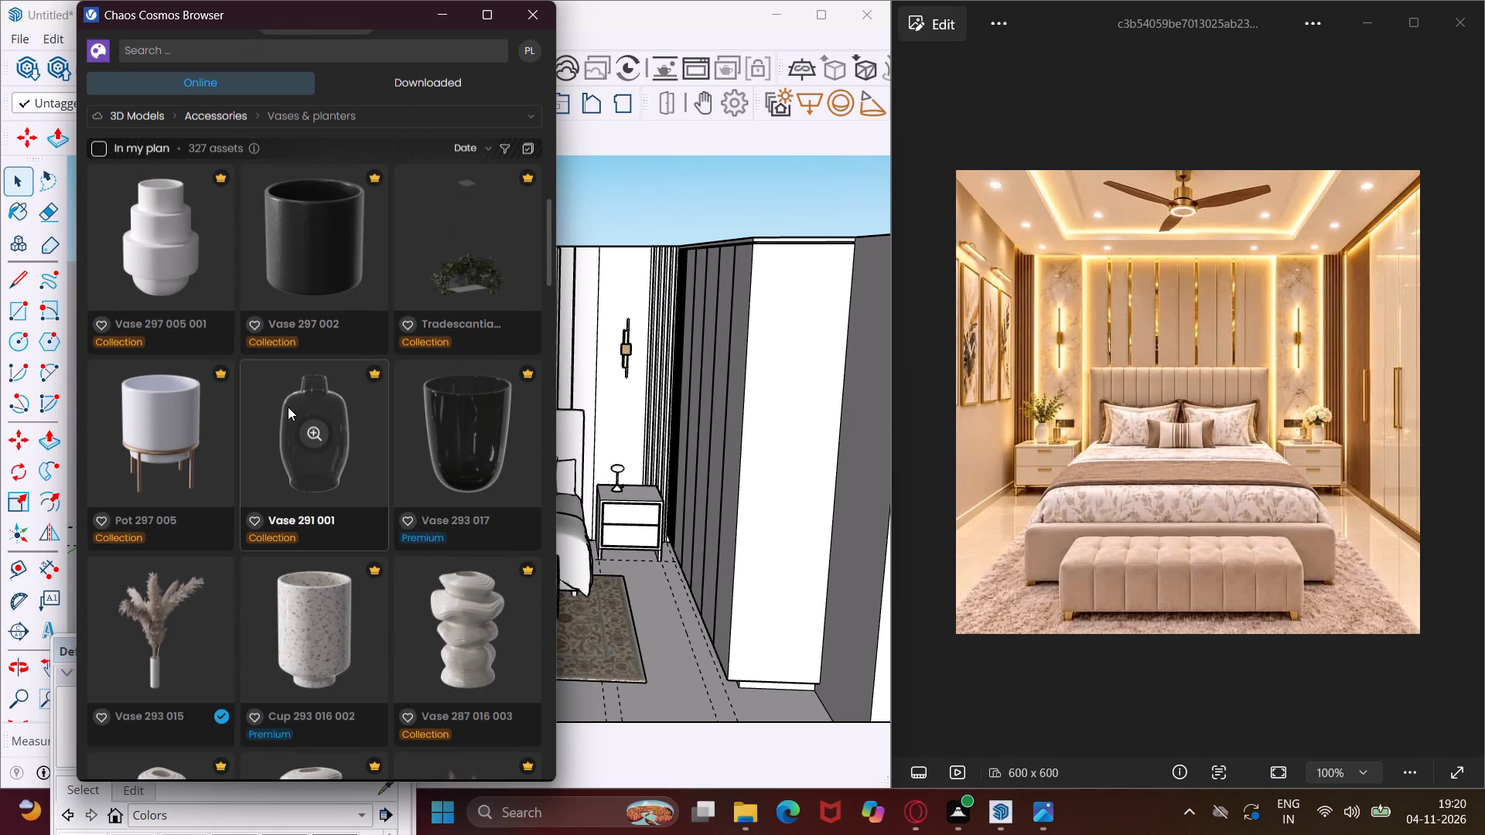
scroll(288, 407, "down", 4)
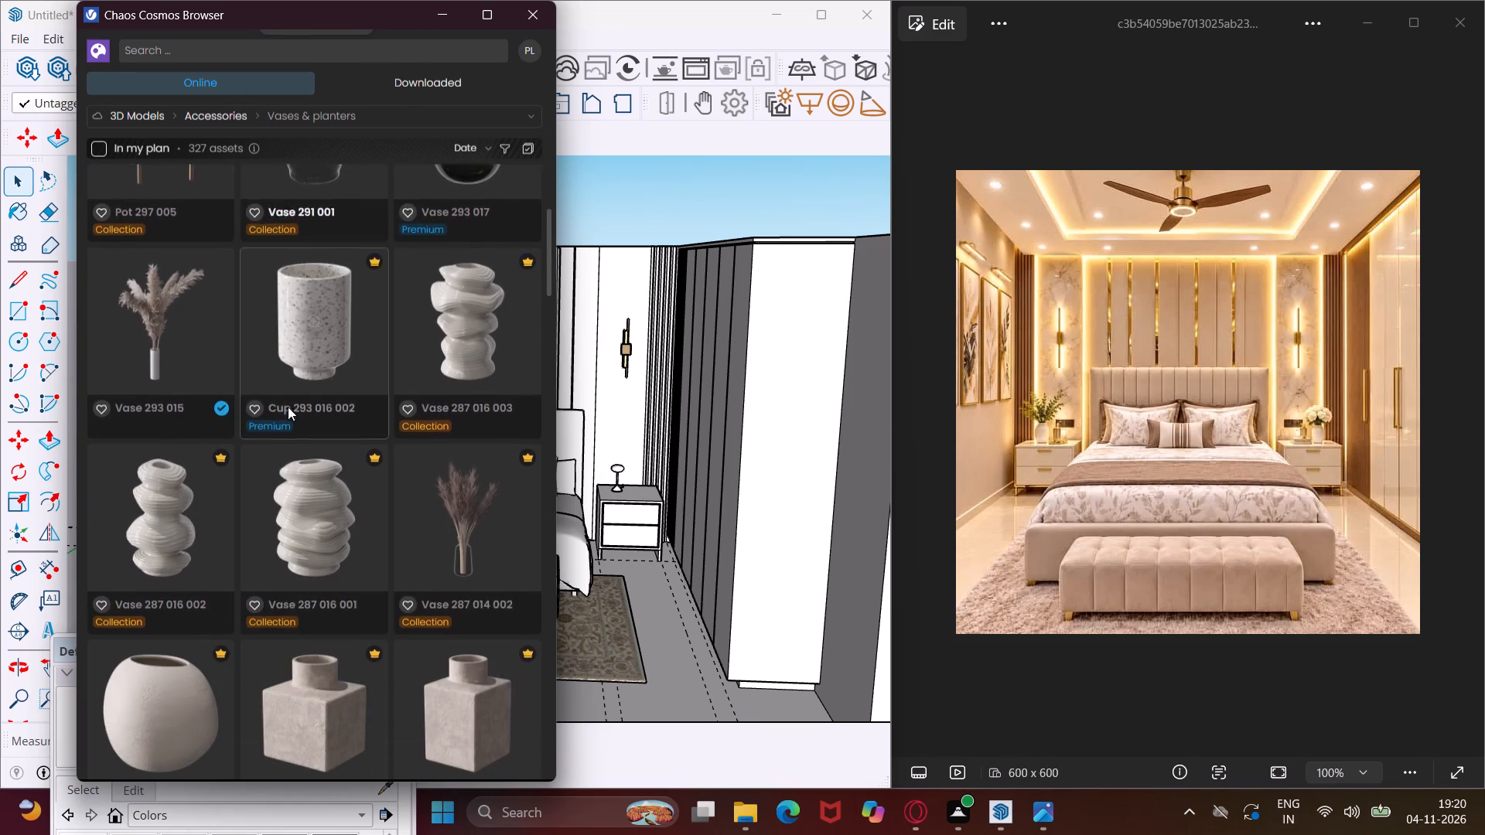
scroll(288, 407, "down", 11)
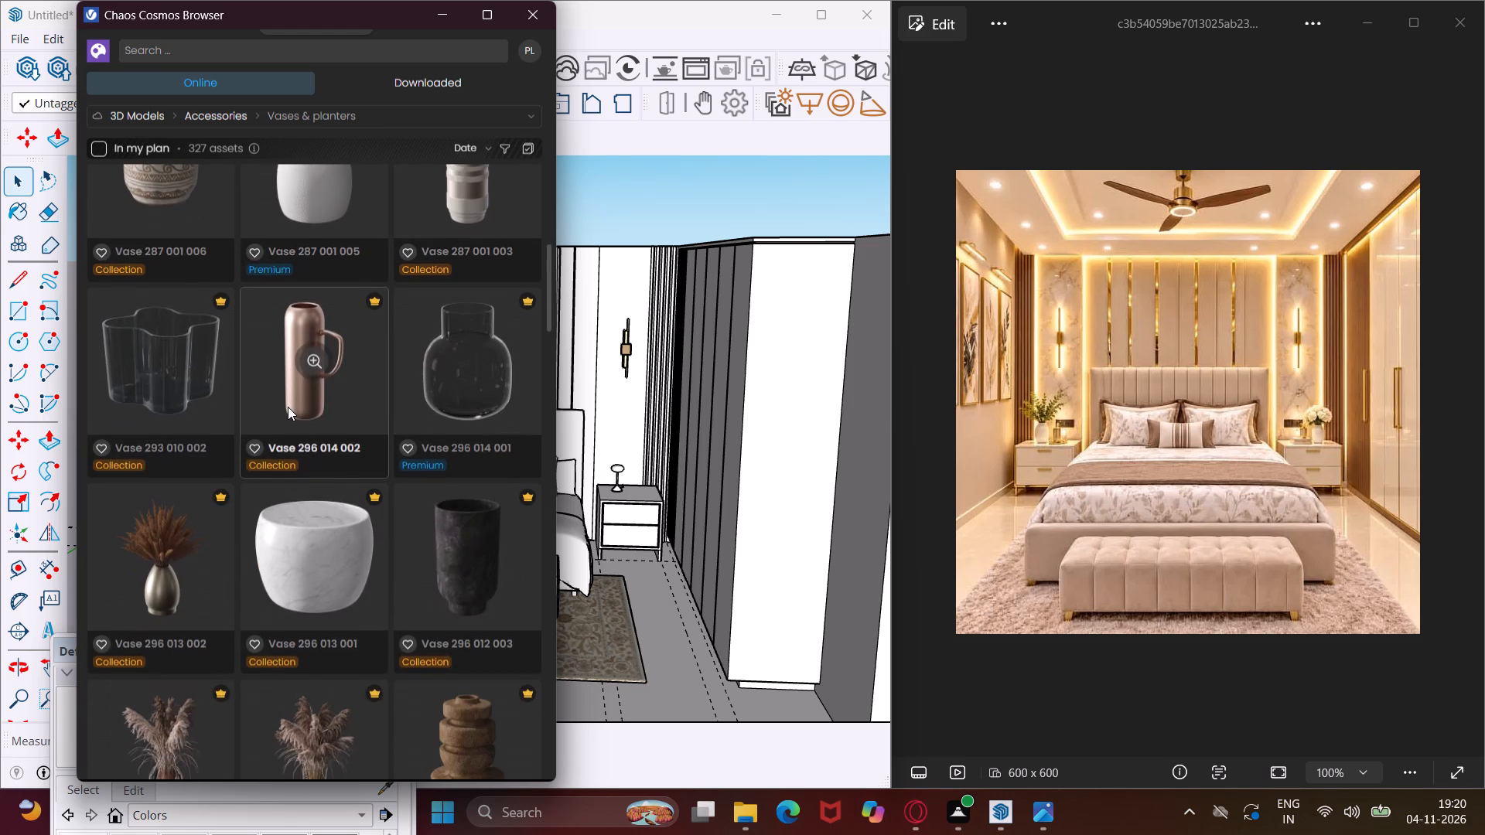
scroll(288, 407, "down", 8)
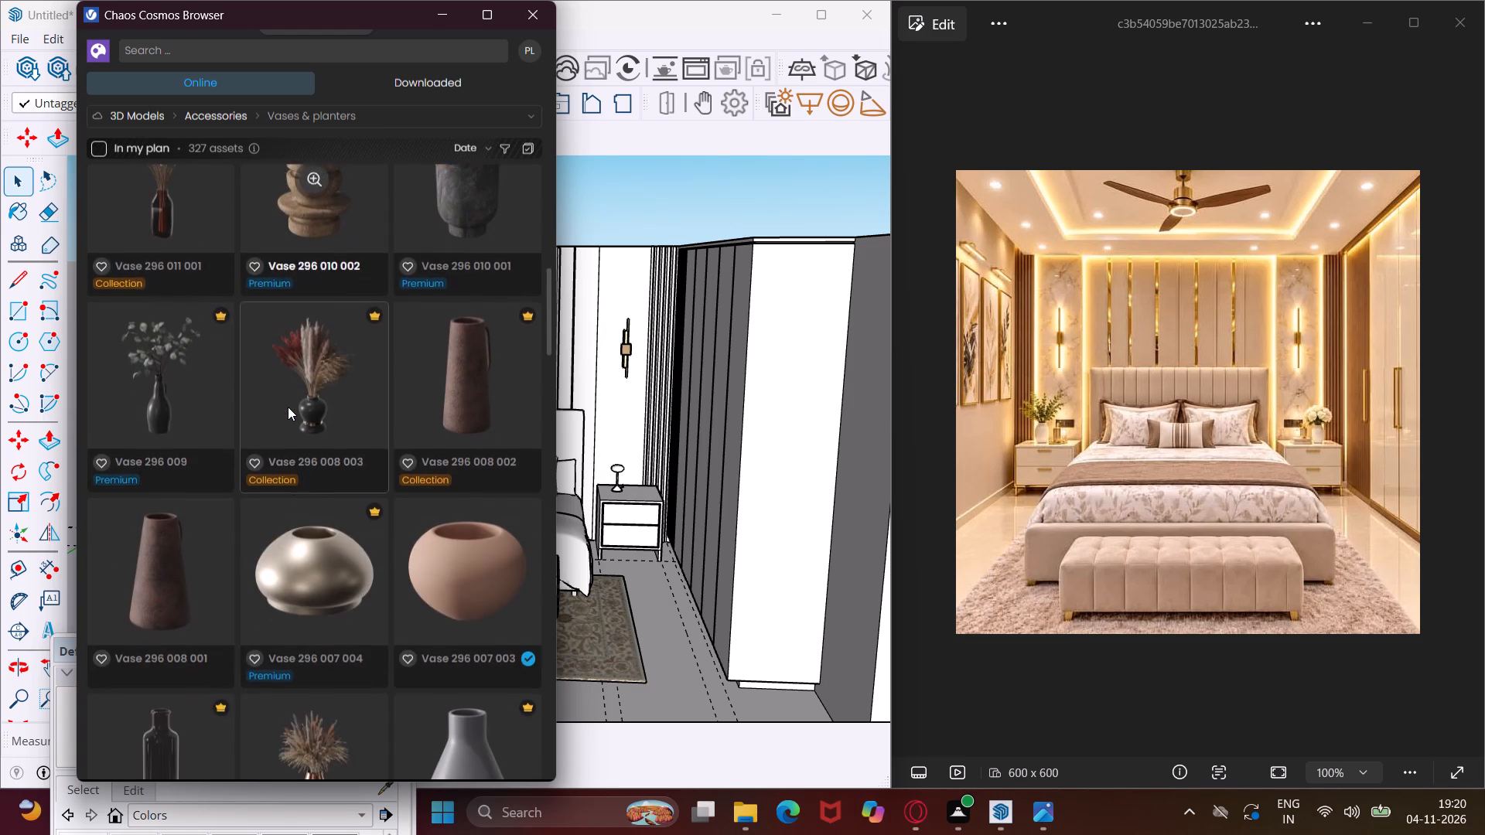
scroll(288, 407, "down", 8)
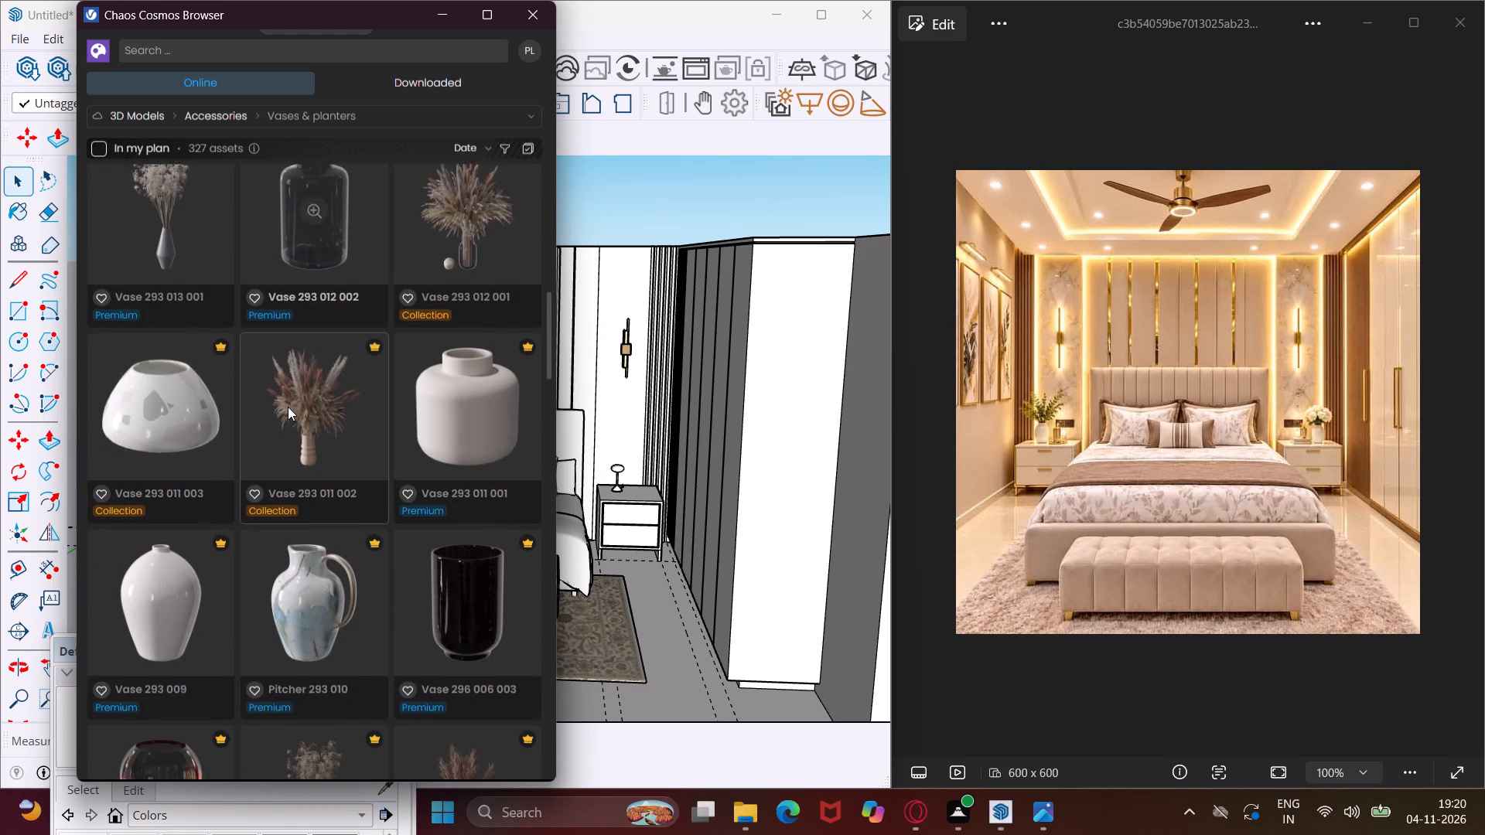
scroll(288, 407, "down", 4)
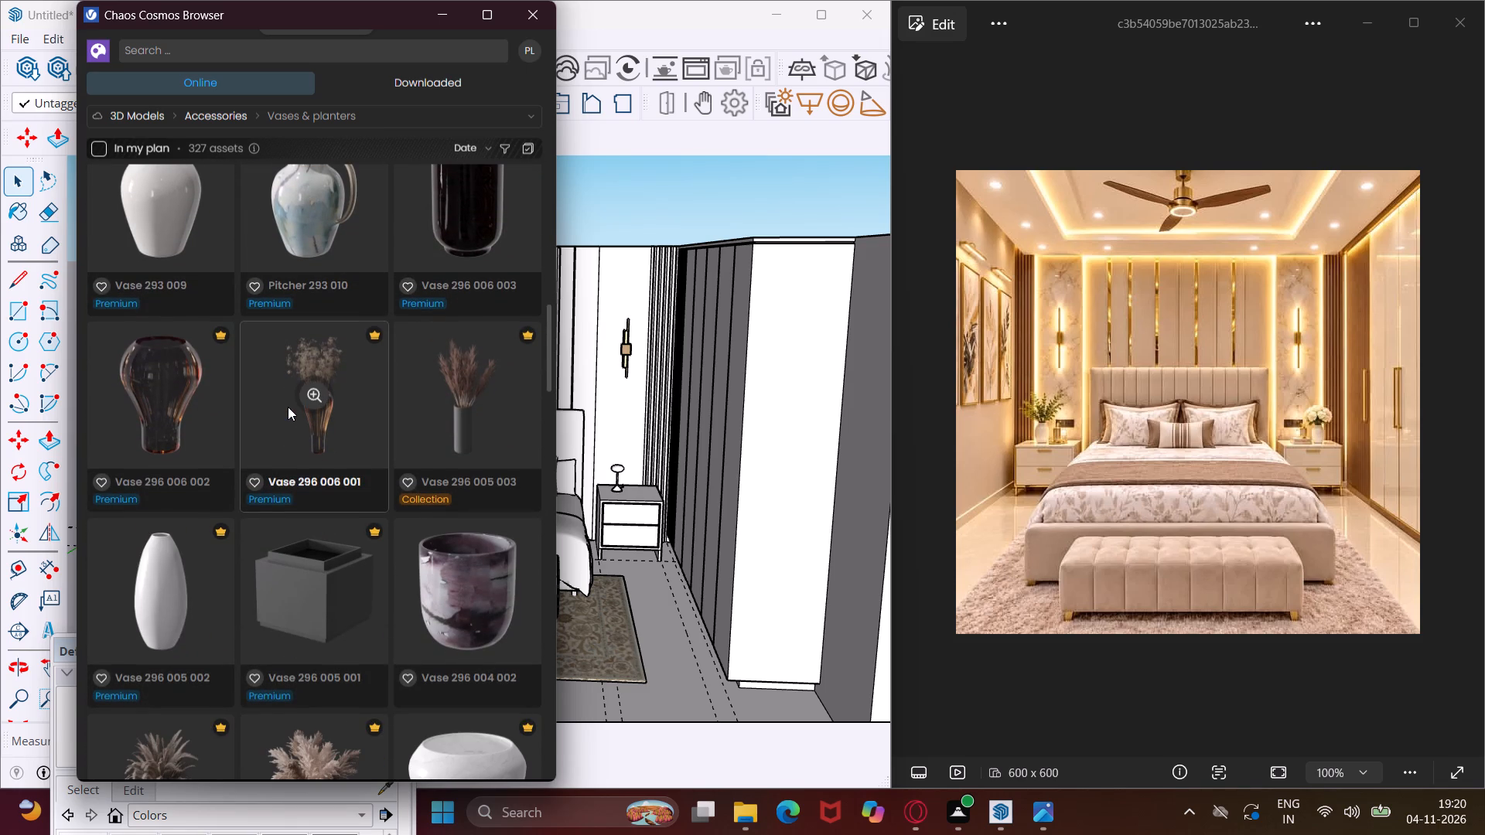
scroll(288, 407, "down", 5)
scroll(288, 407, "up", 4)
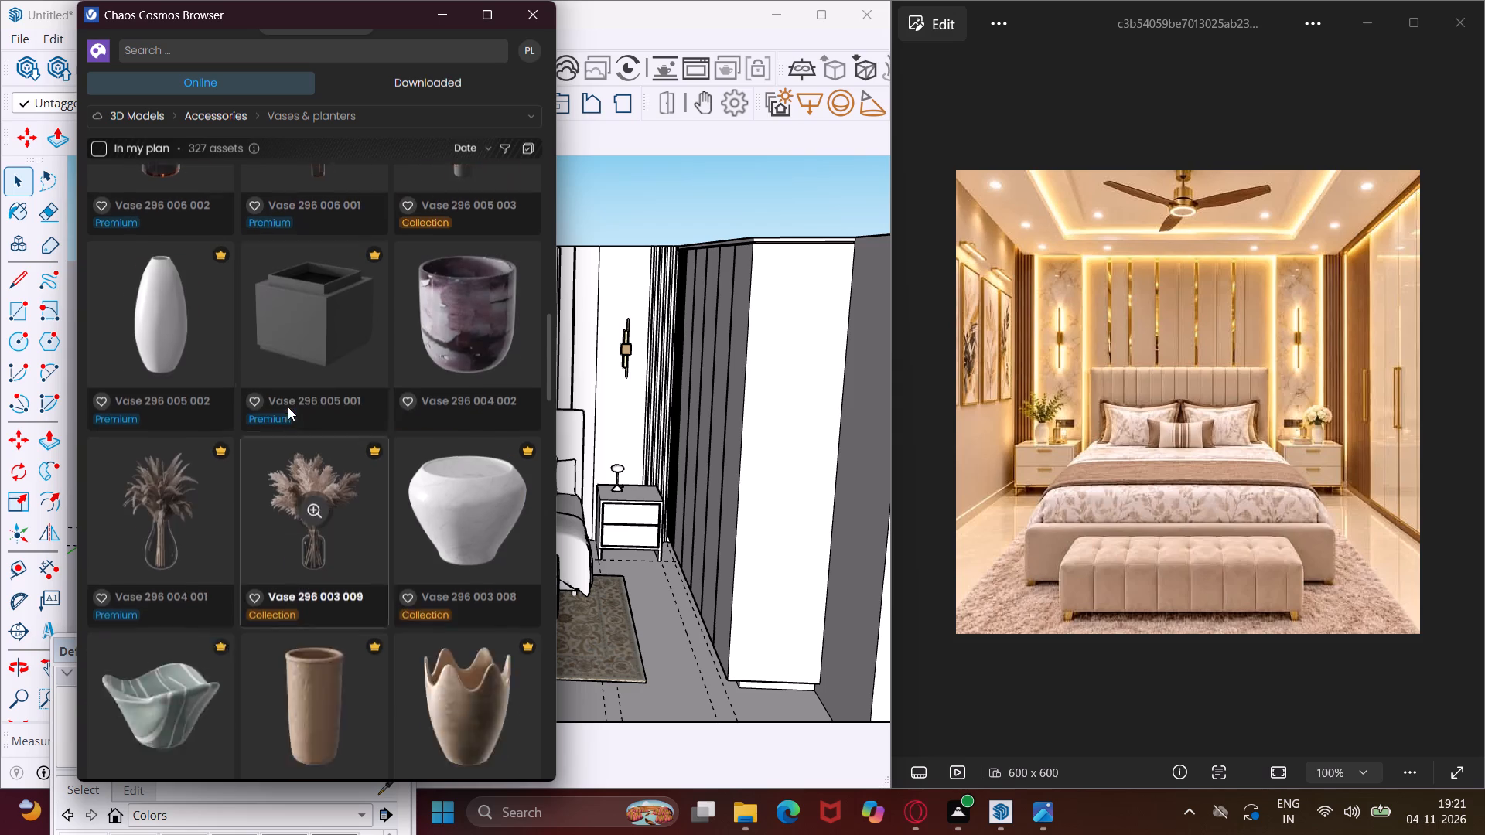
scroll(288, 407, "down", 12)
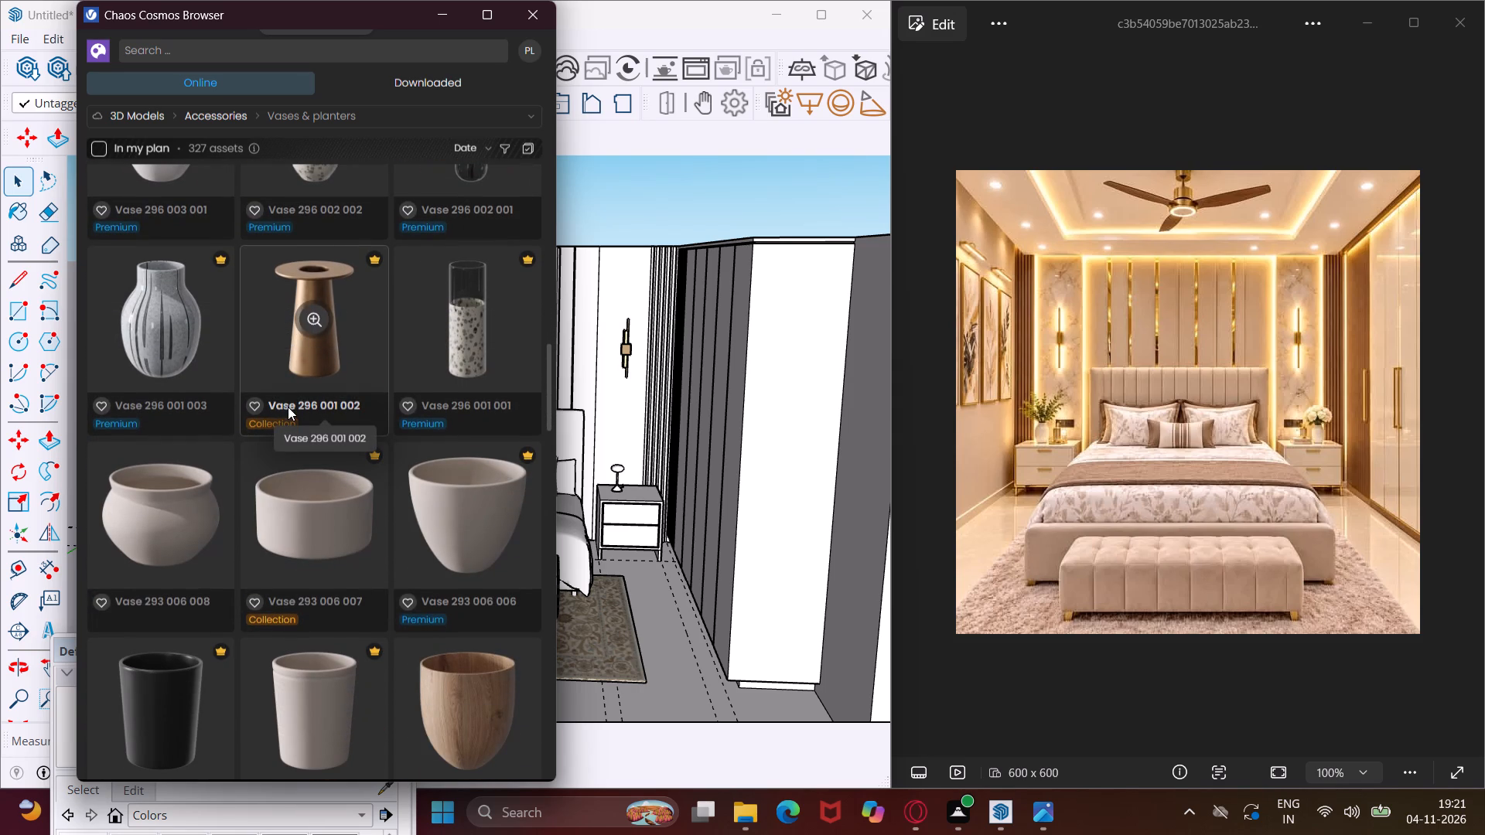
scroll(288, 407, "down", 10)
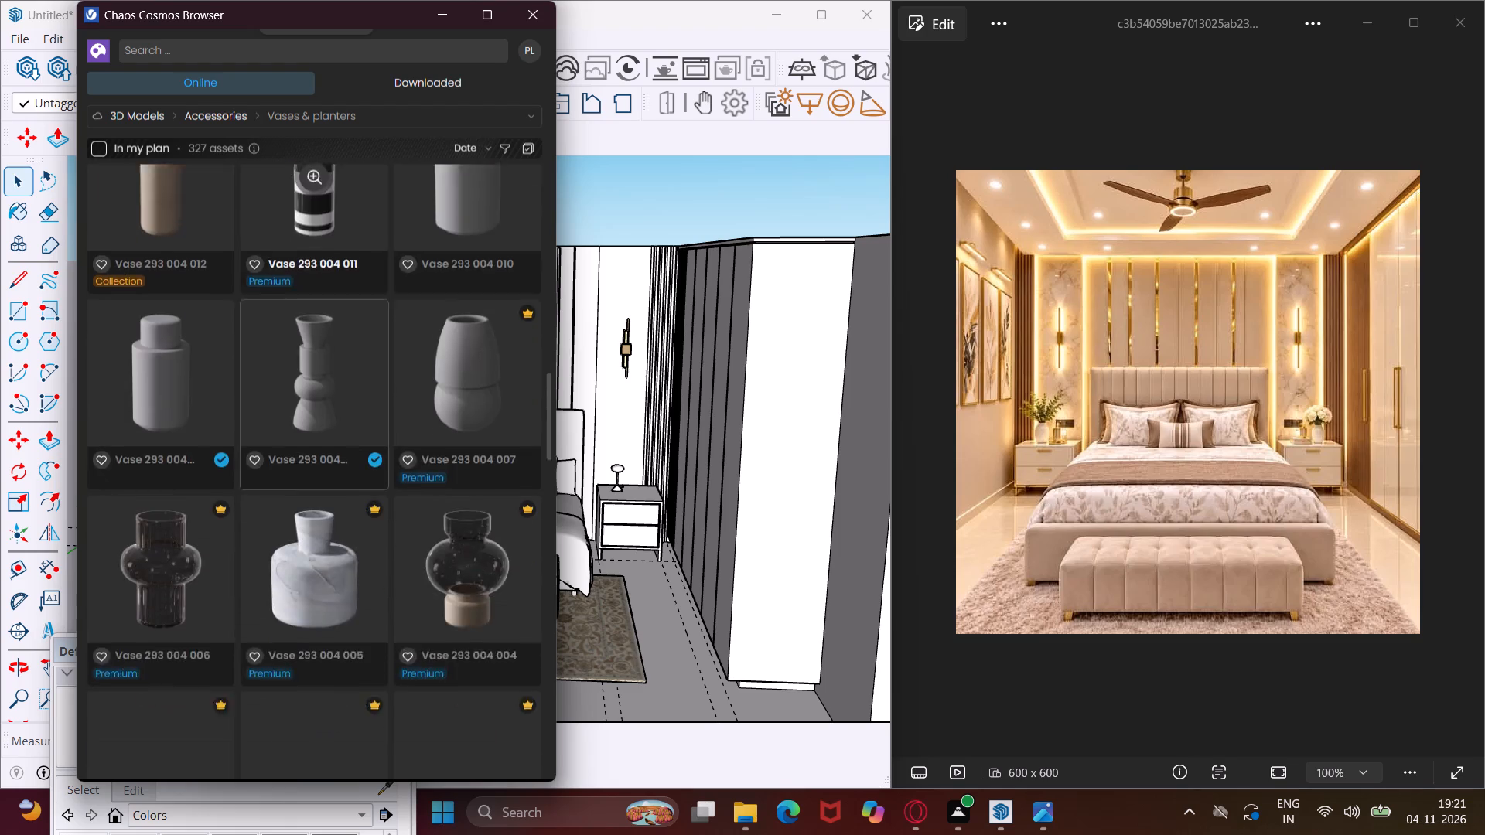
scroll(288, 407, "down", 15)
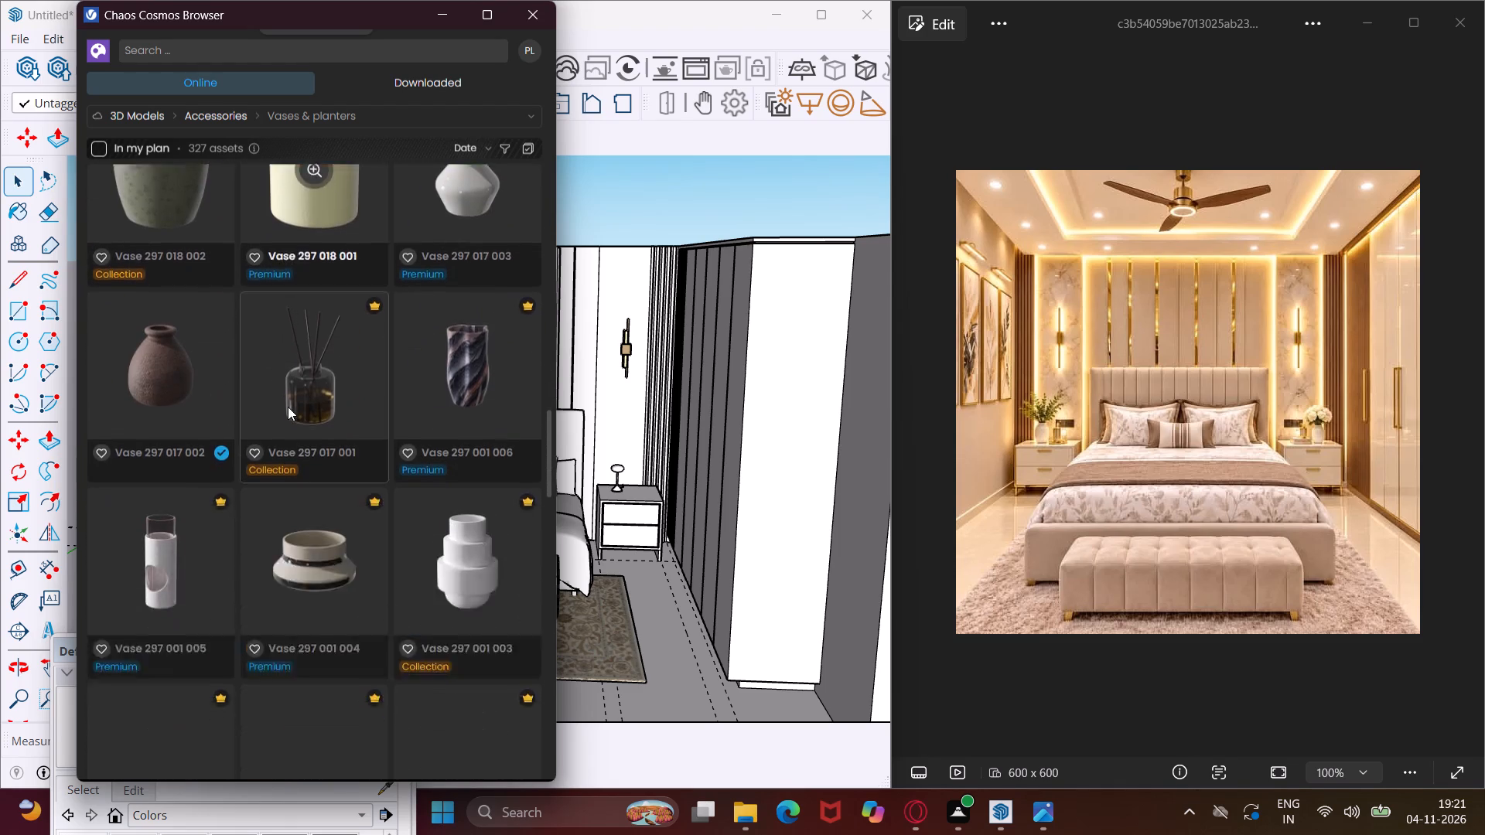
scroll(288, 407, "down", 12)
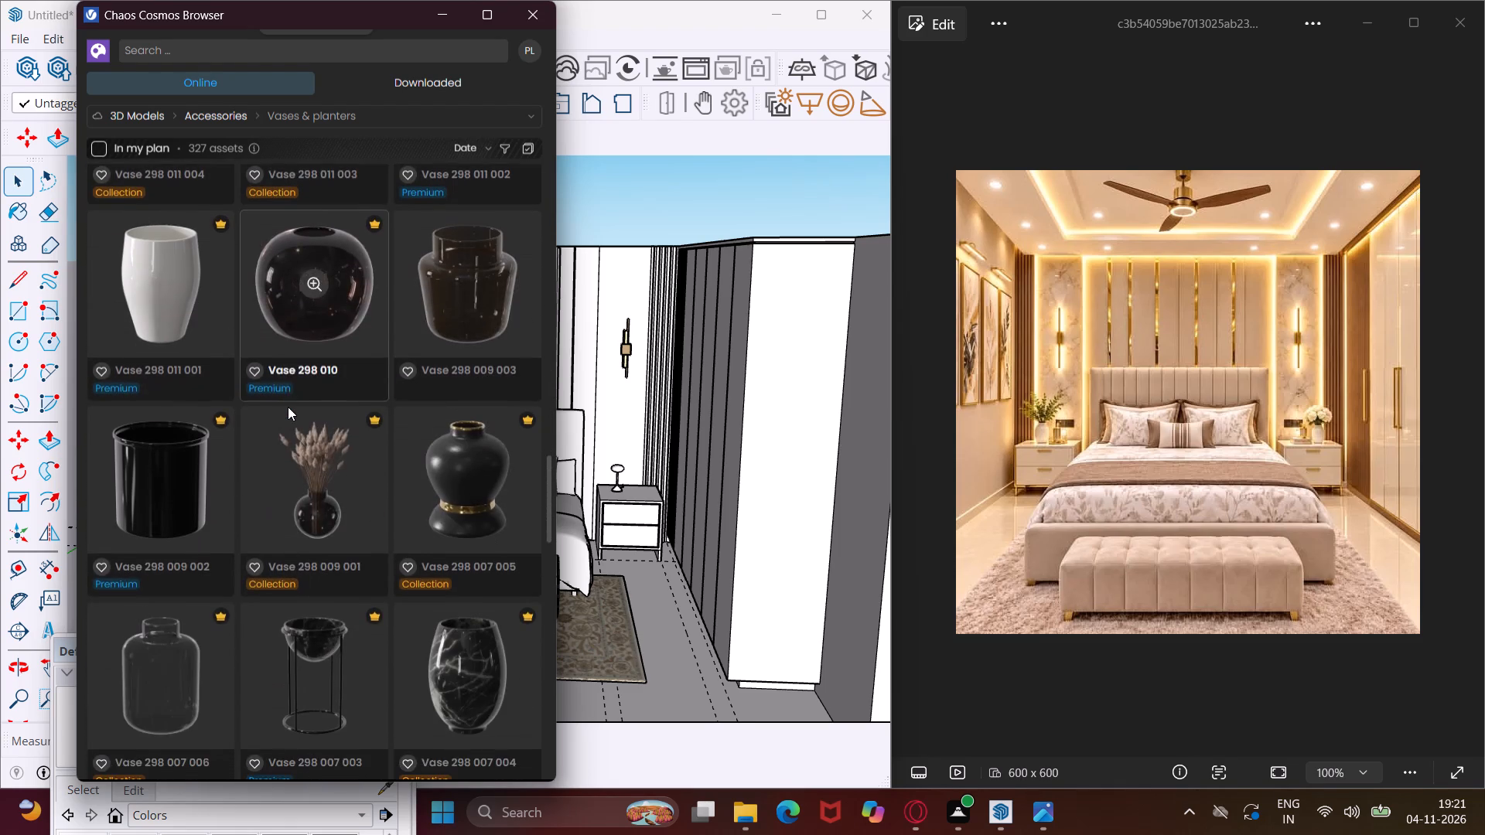
scroll(288, 407, "down", 10)
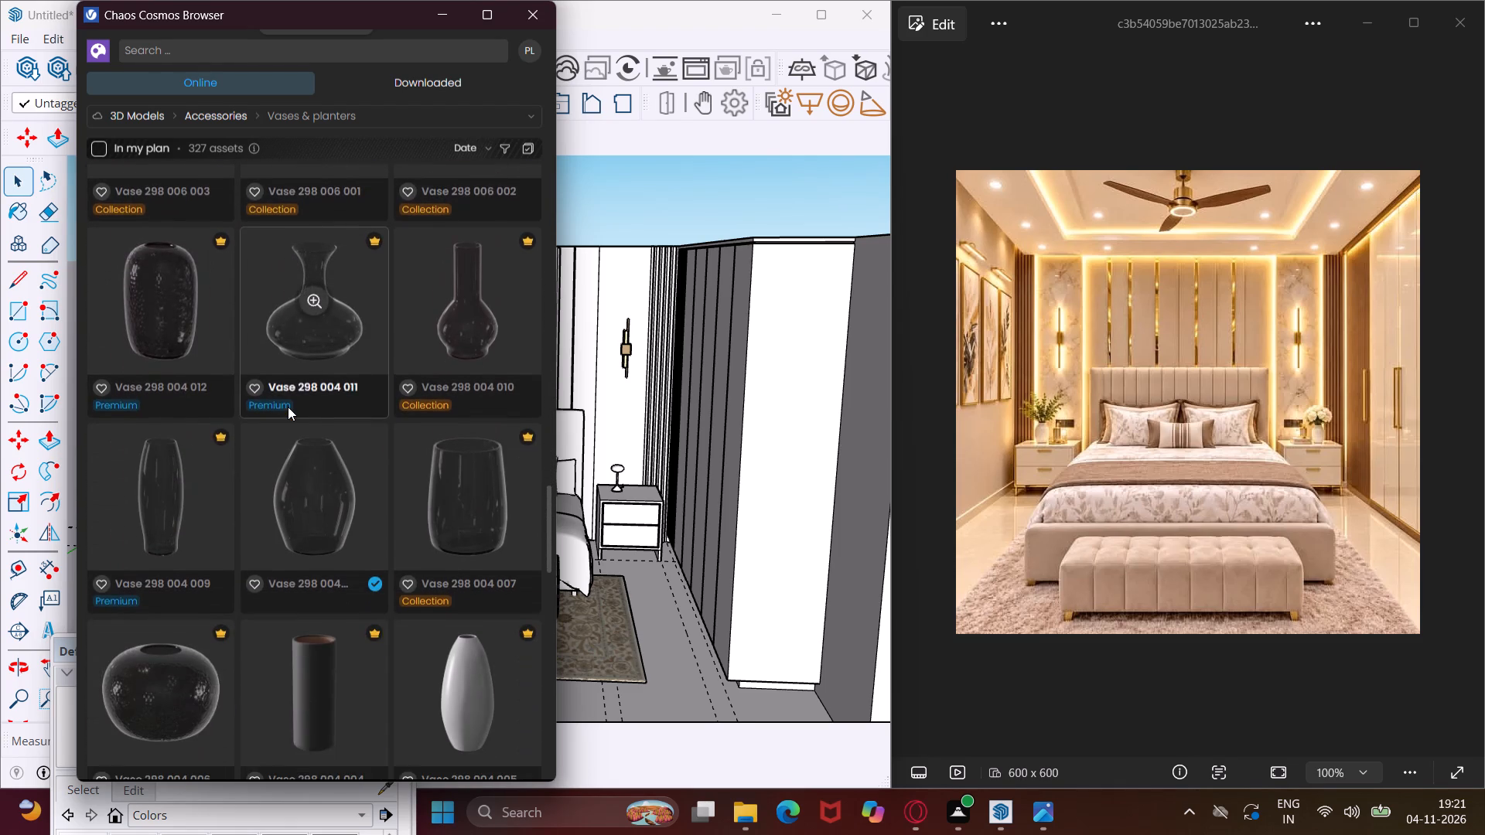
scroll(288, 407, "down", 12)
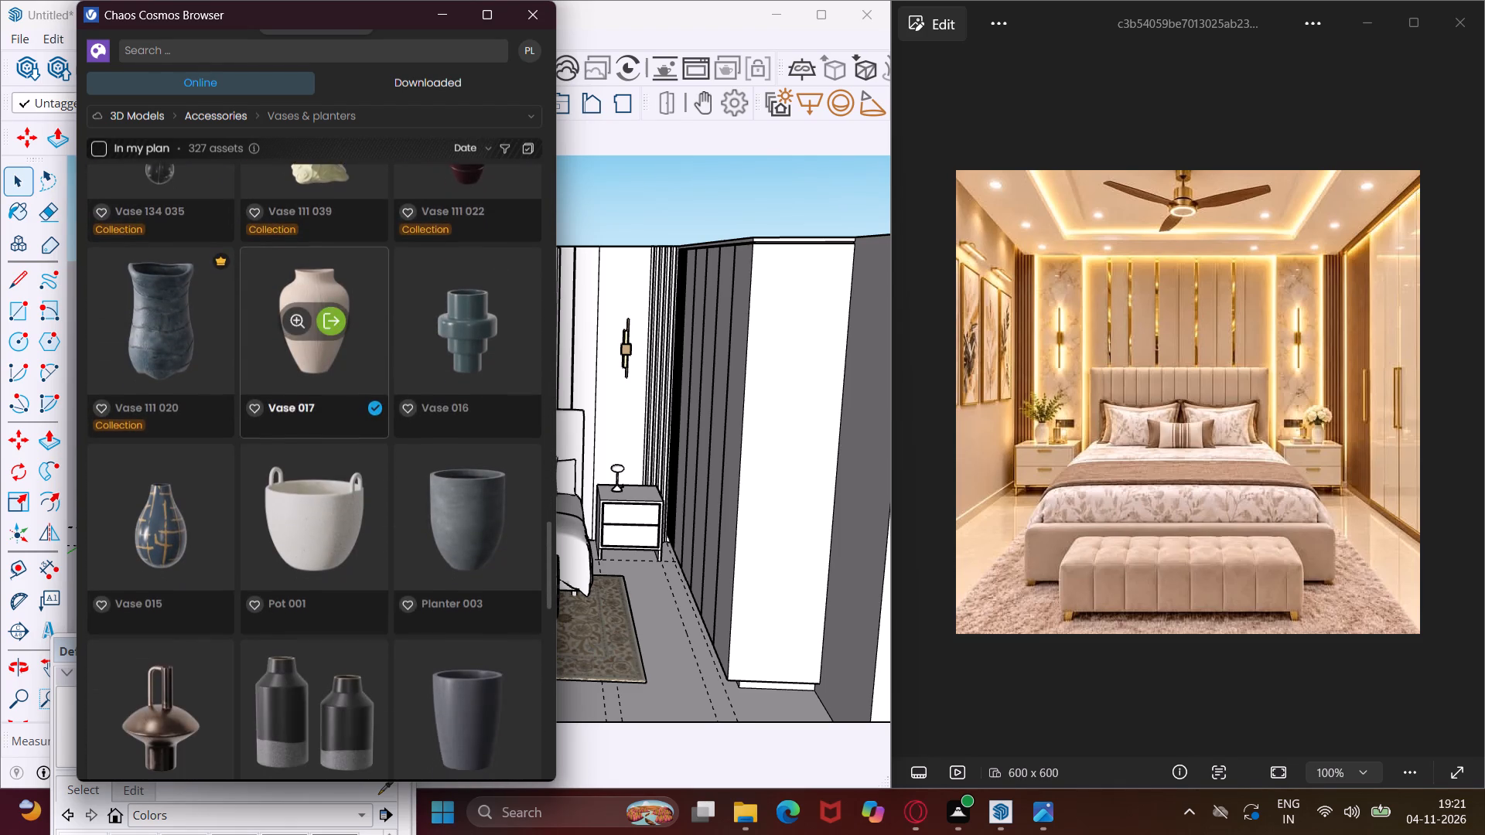
scroll(288, 407, "down", 7)
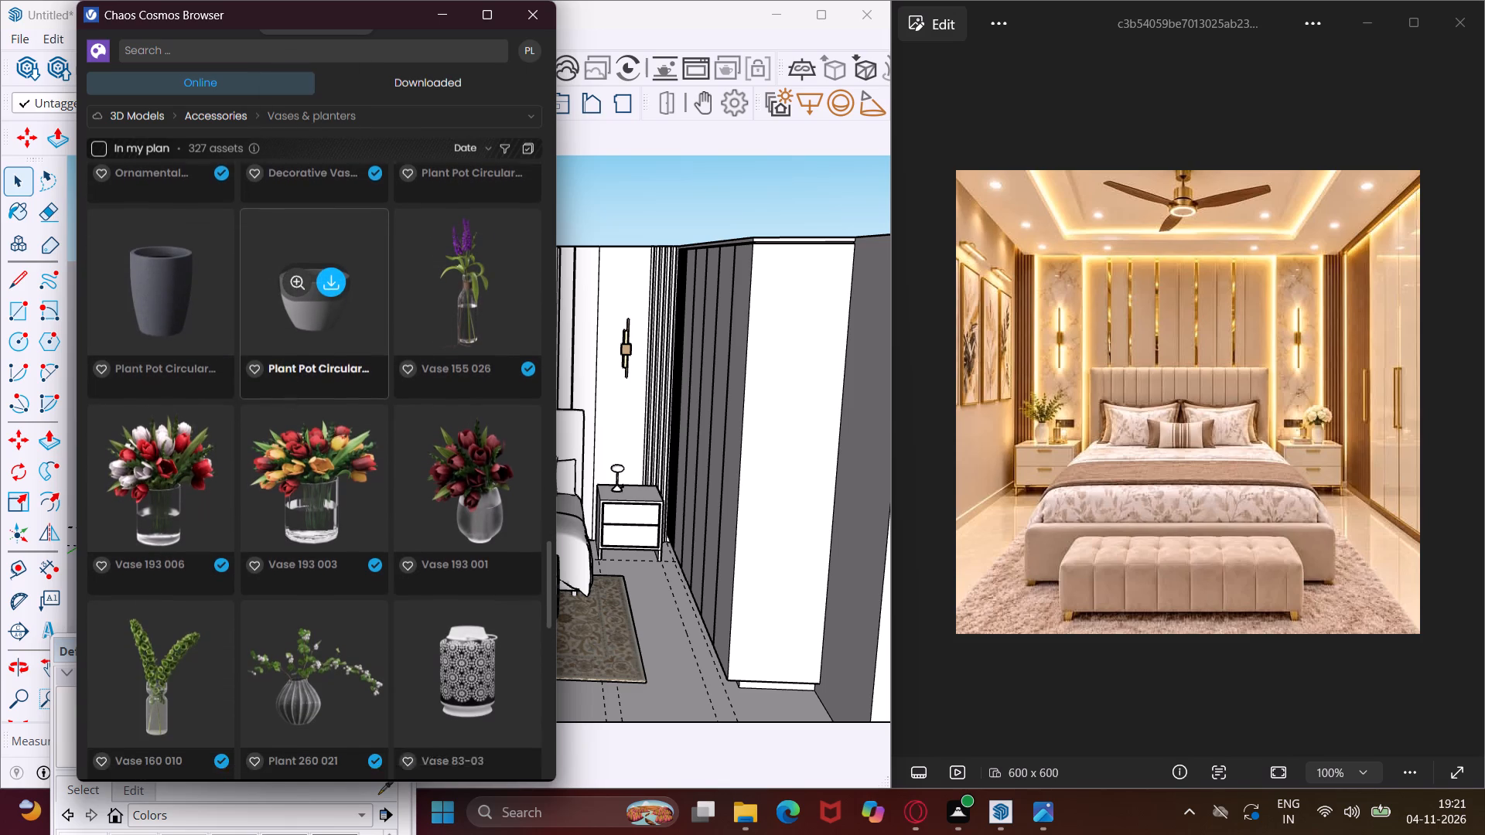
scroll(288, 407, "down", 2)
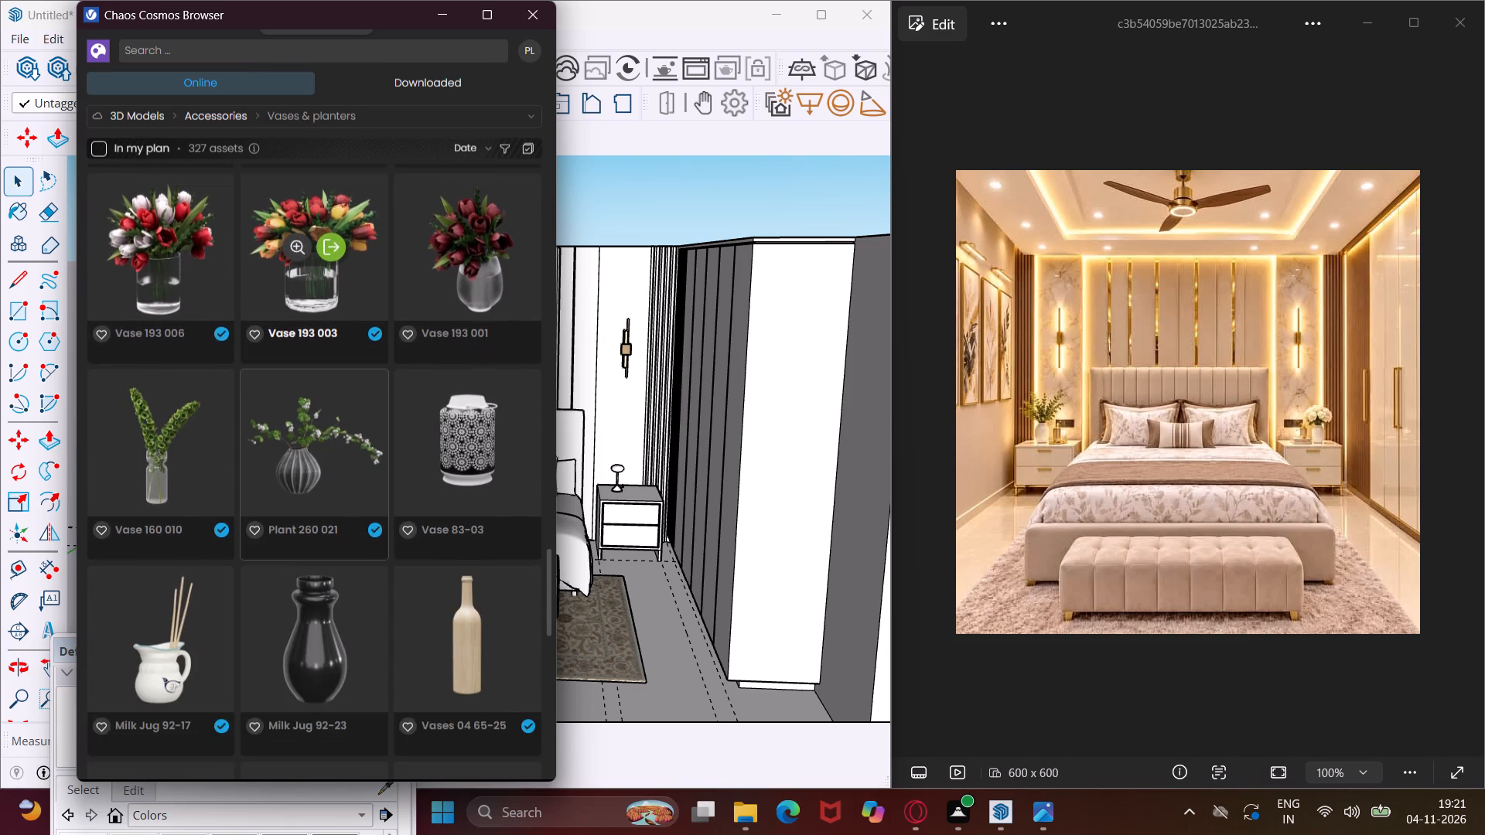
scroll(288, 407, "down", 5)
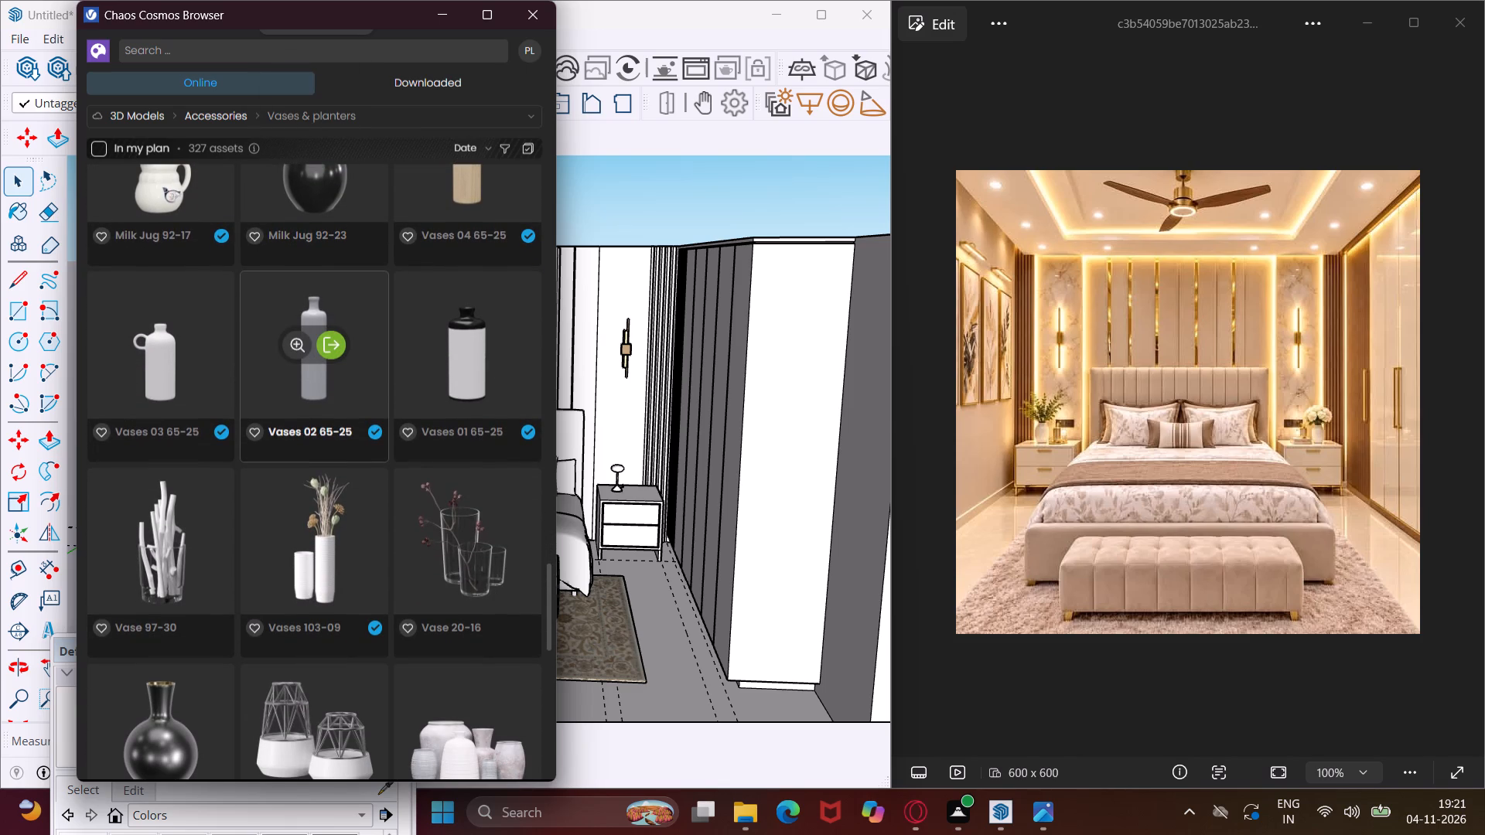
scroll(288, 407, "down", 7)
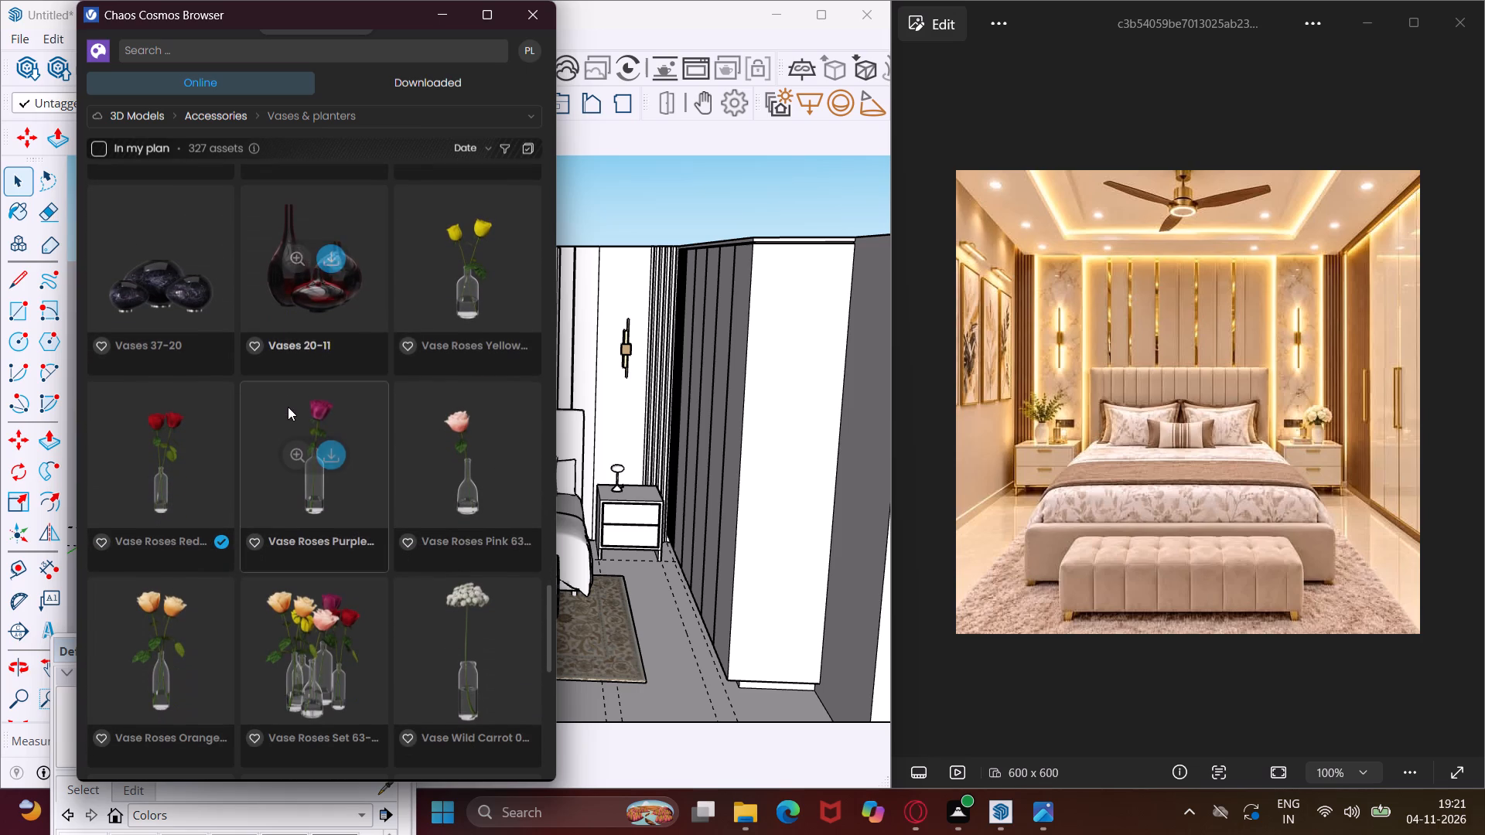
scroll(288, 407, "down", 4)
Import Vase Roses 63-11 from Chaos Cosmos and place it outside the room, beside the spare ceiling fan.
scroll(288, 407, "down", 2)
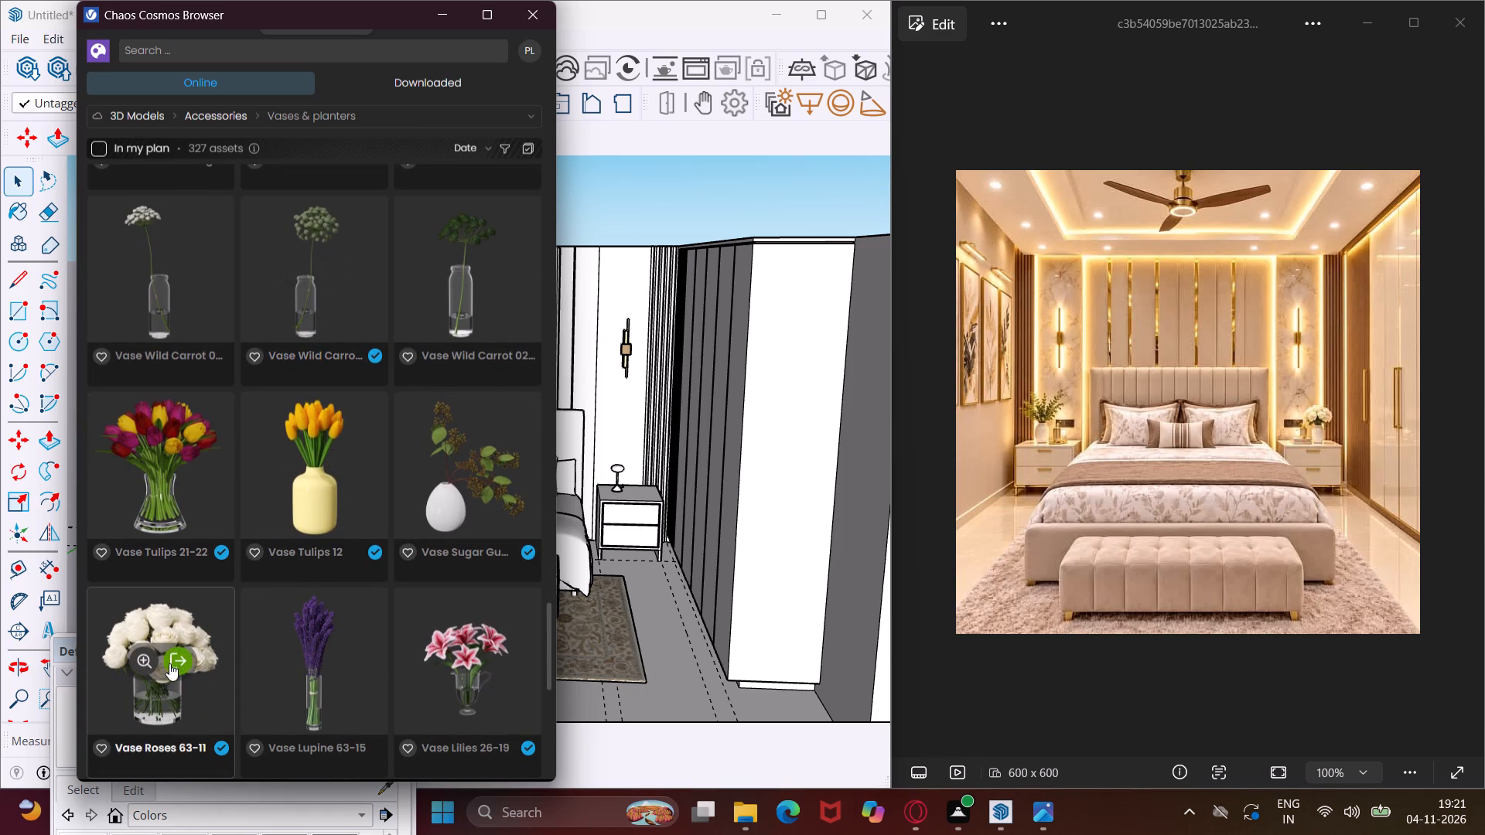
left_click(175, 659)
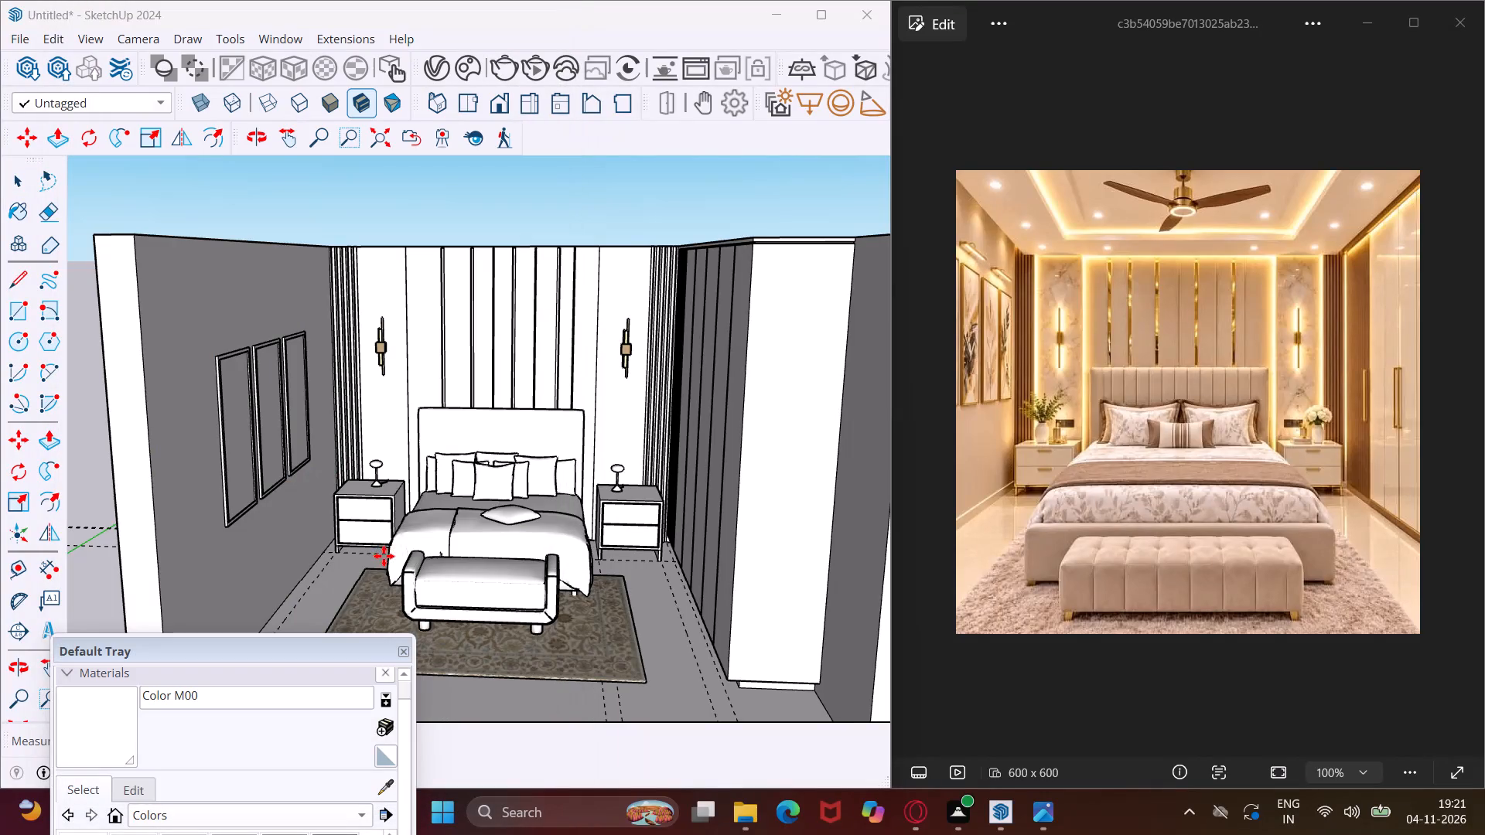
middle_click_drag(536, 500, 525, 598)
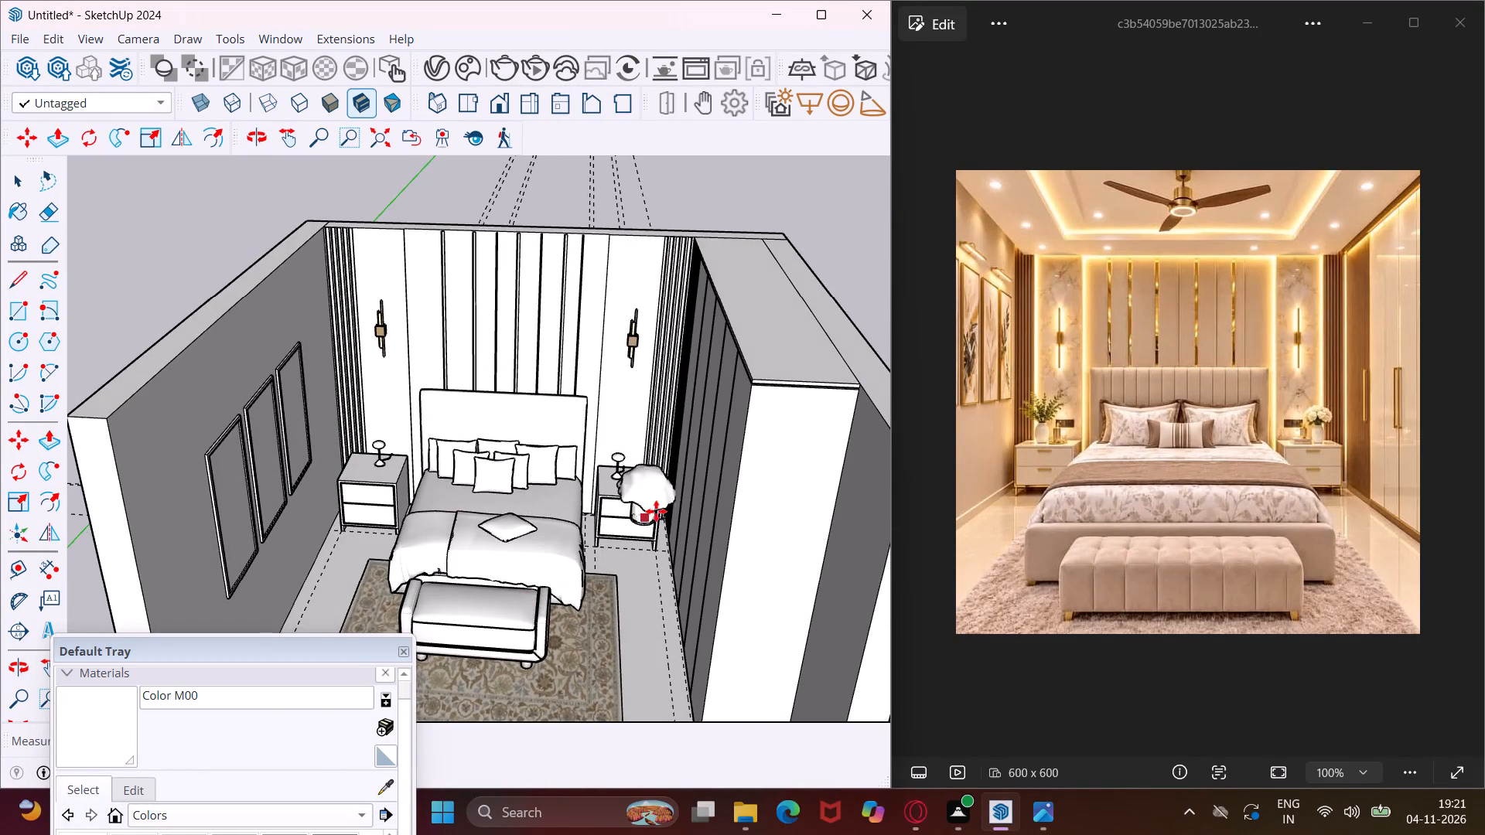
scroll(674, 481, "up", 11)
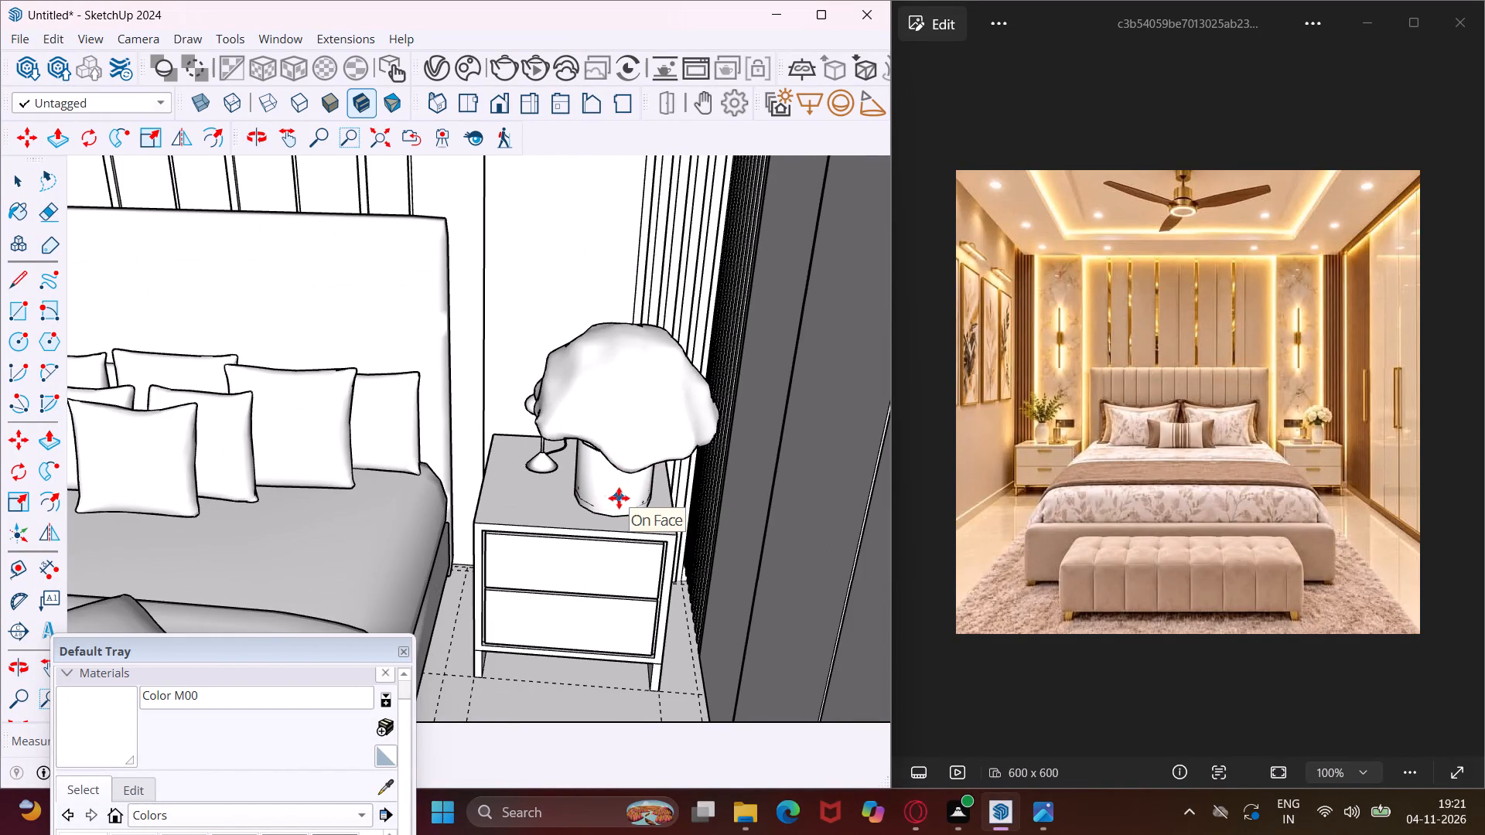
middle_click_drag(613, 498, 636, 407)
scroll(561, 456, "down", 5)
scroll(455, 513, "down", 5)
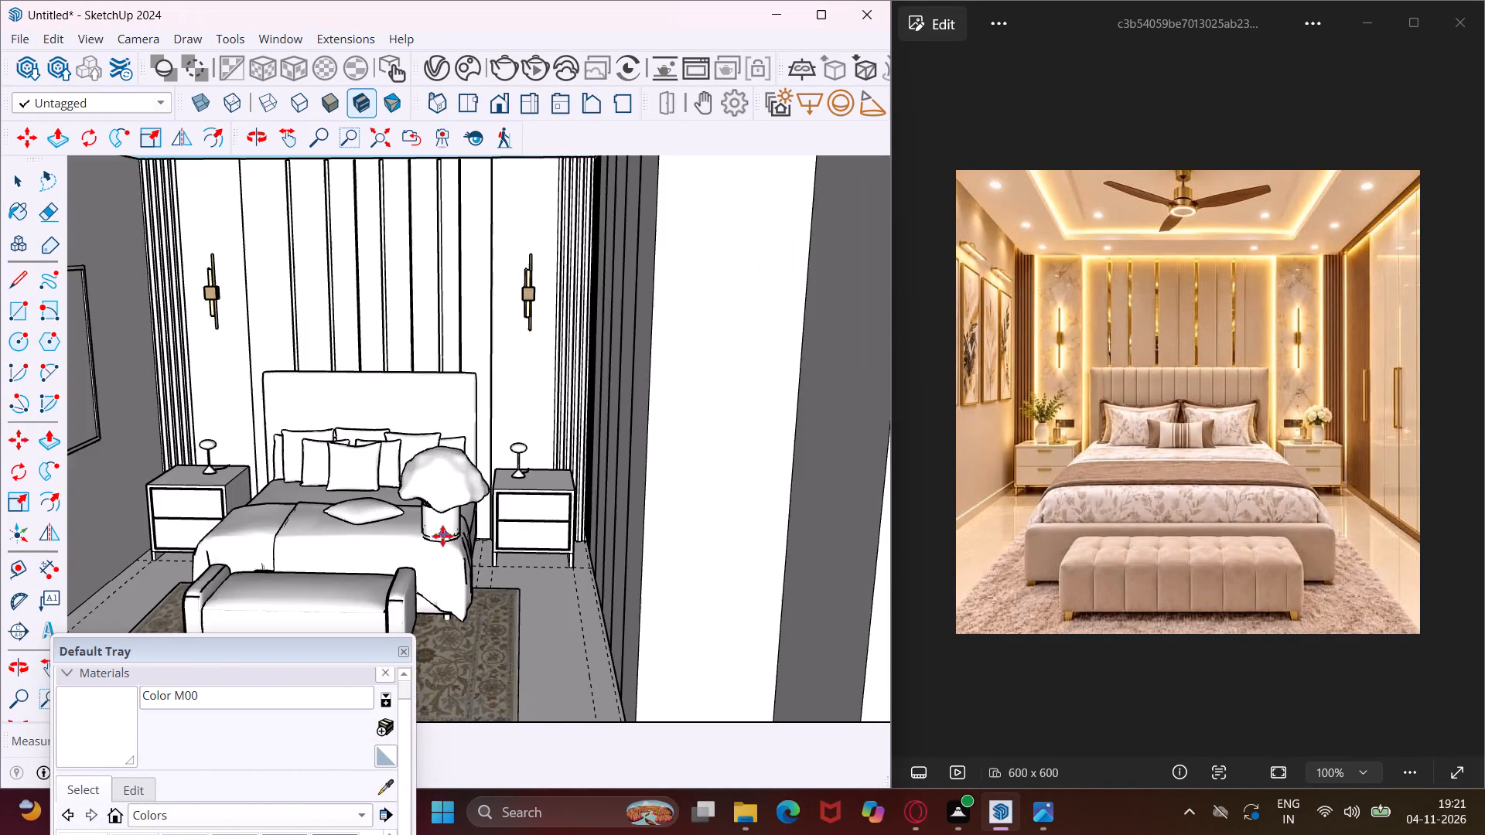
scroll(420, 527, "down", 7)
left_click(725, 646)
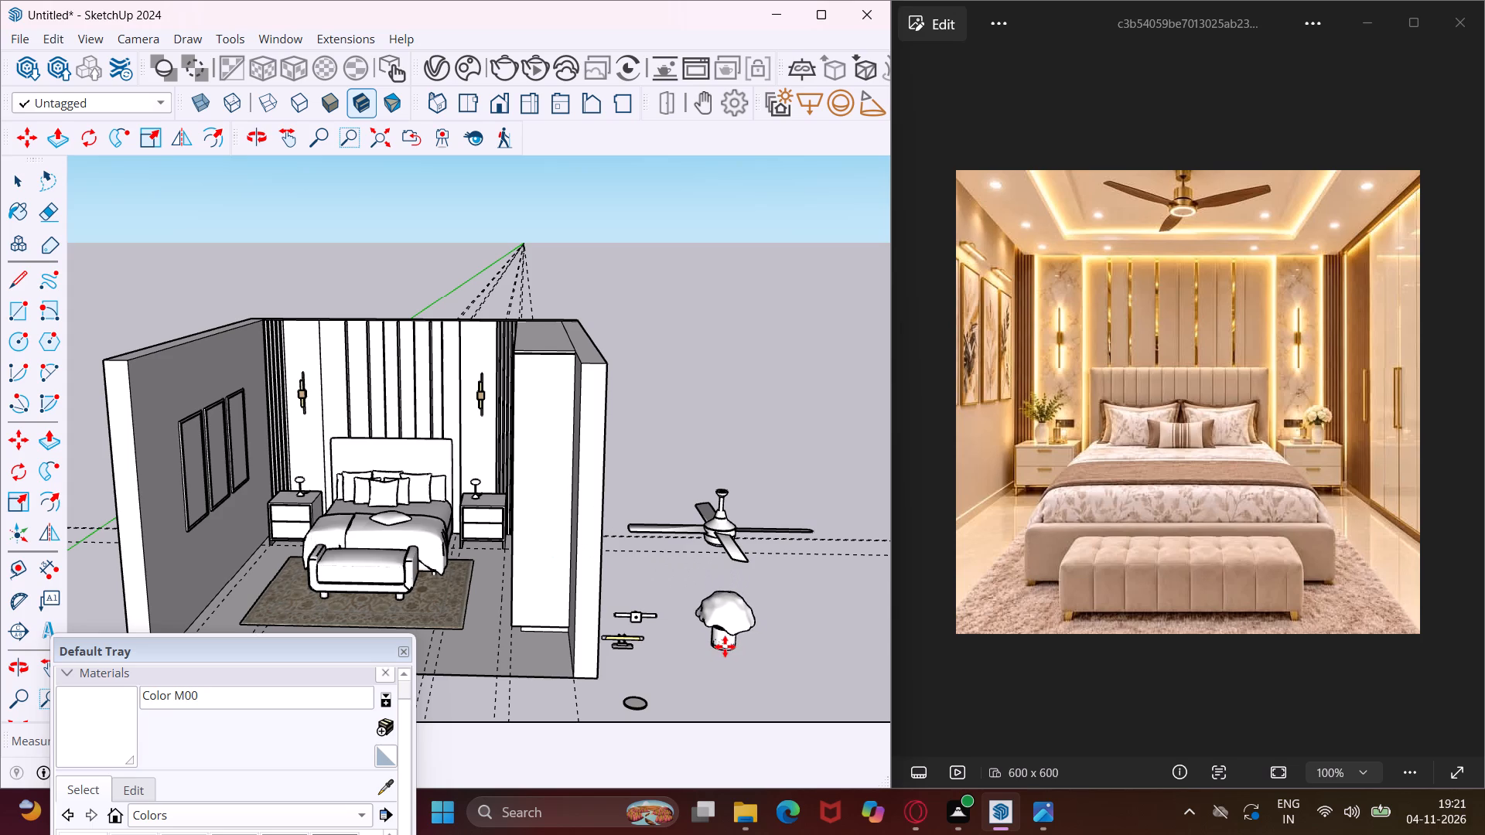
key("Escape")
Search 3D Warehouse for "vases and plates".
left_click(273, 37)
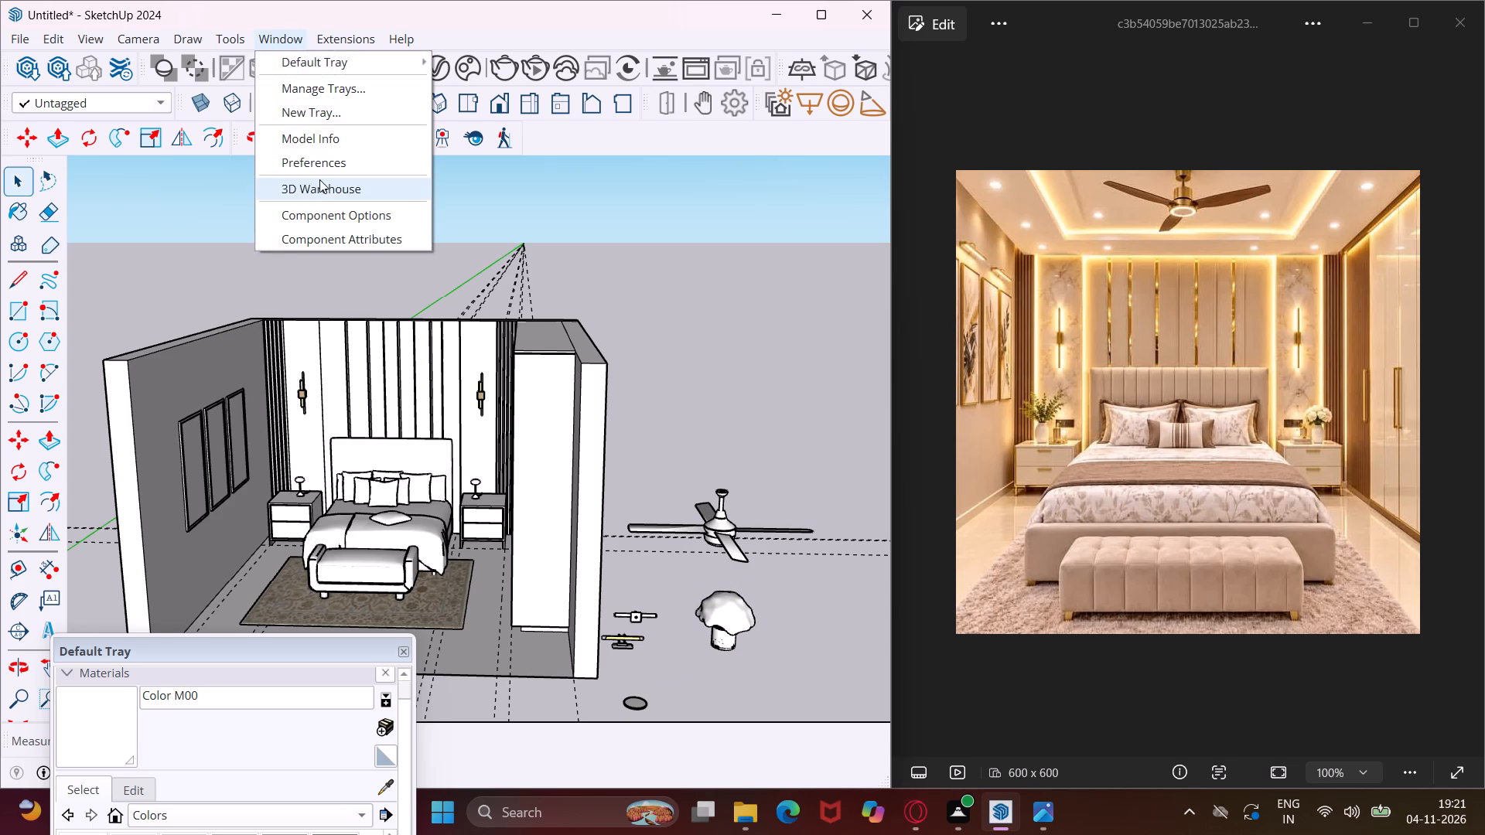
left_click(321, 187)
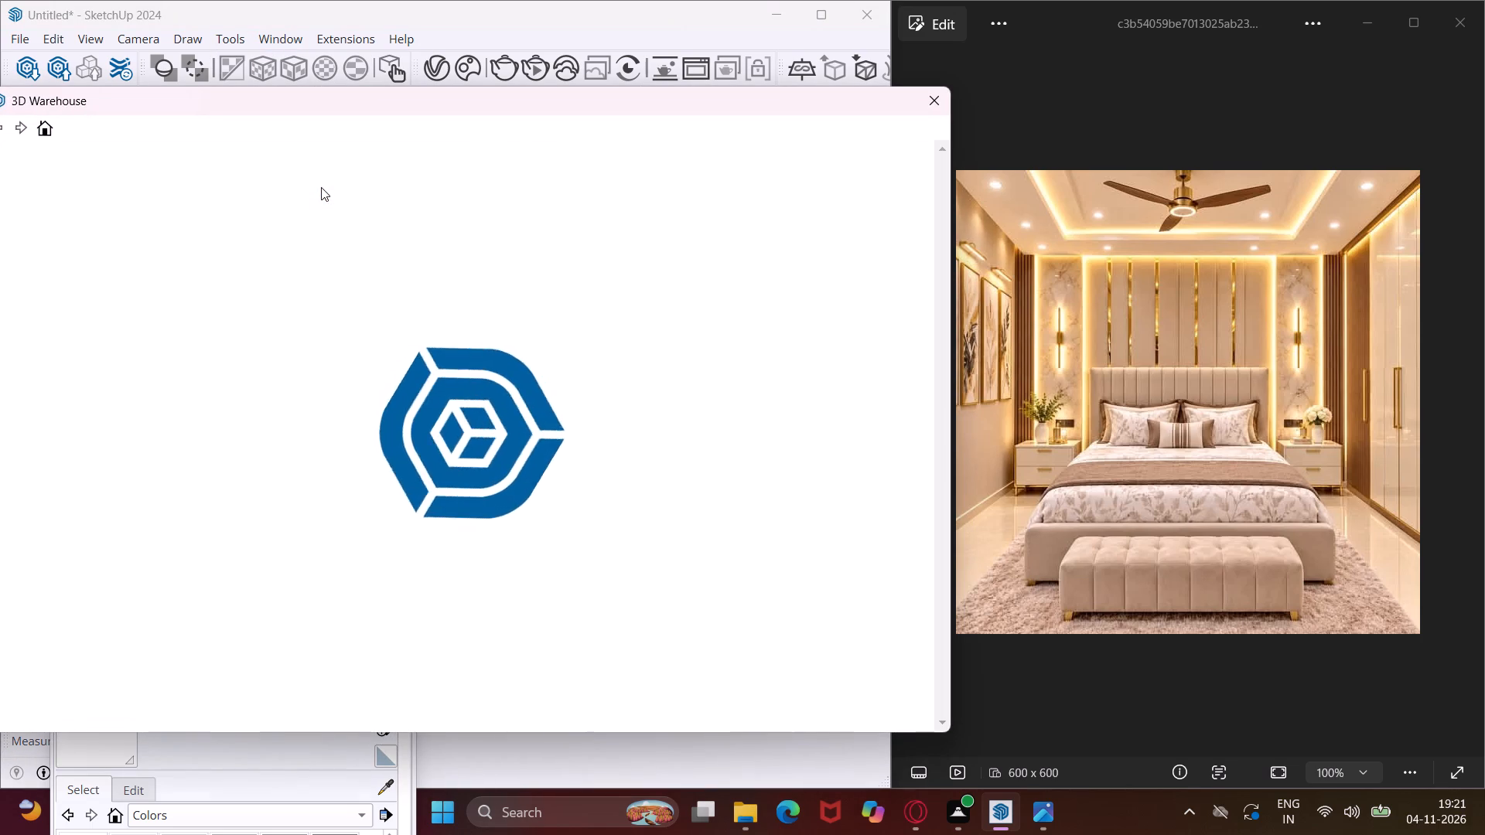
left_click(305, 181)
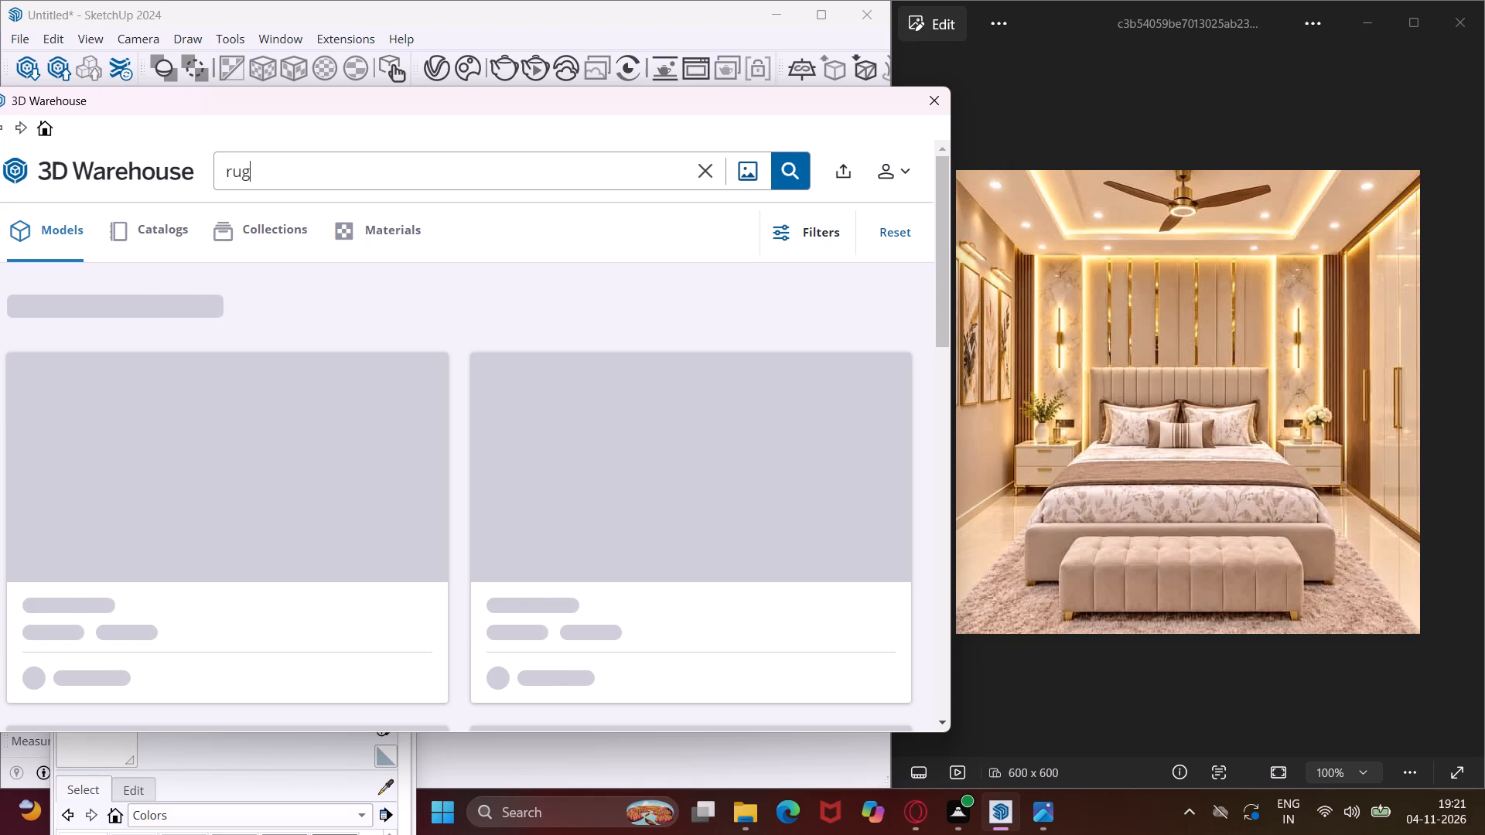
key("BackSpace")
key("BackSpace")
key("BackSpace")
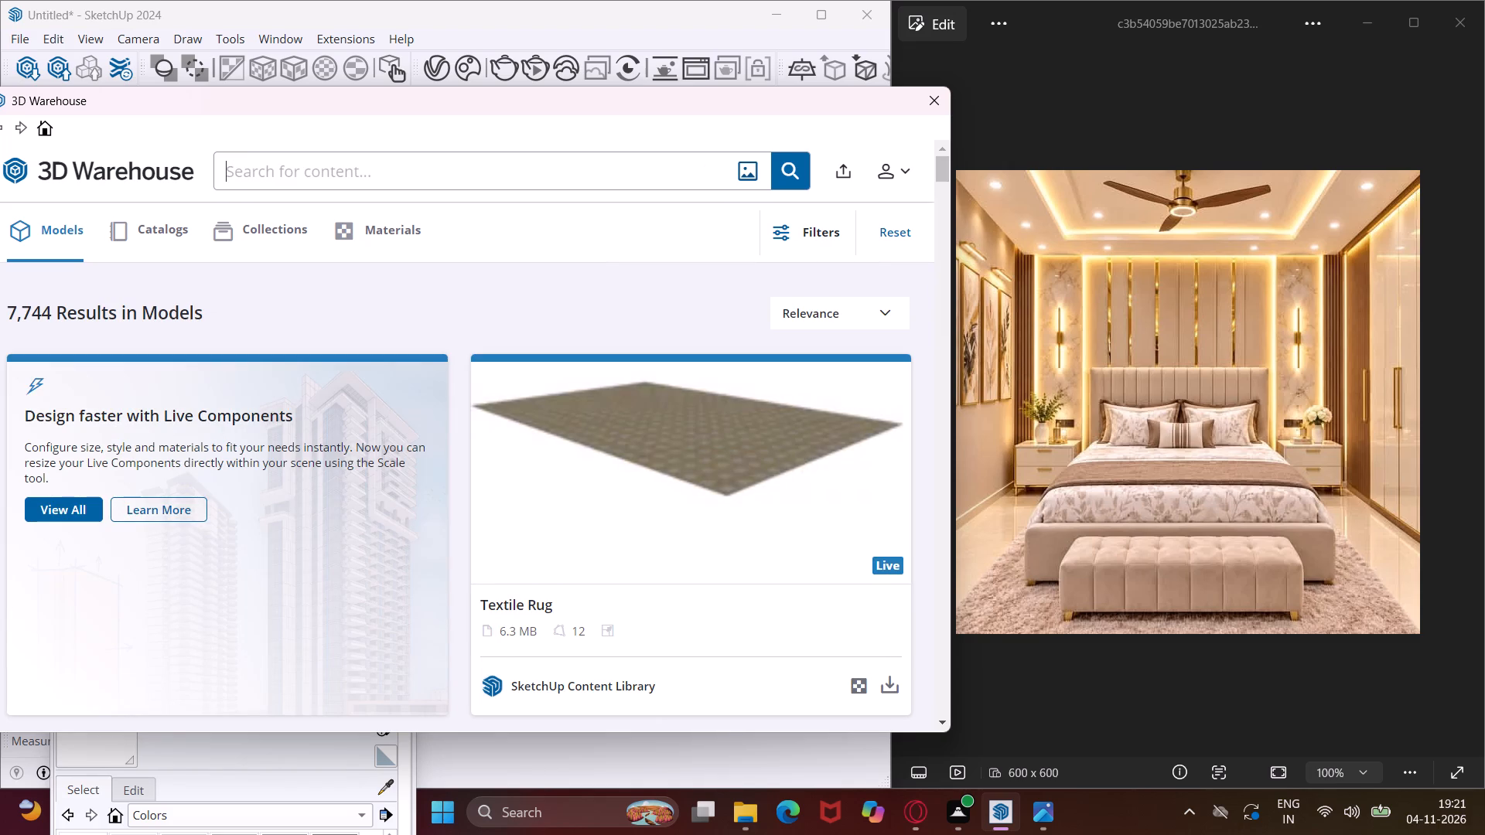
type("vases")
key("space")
type("a")
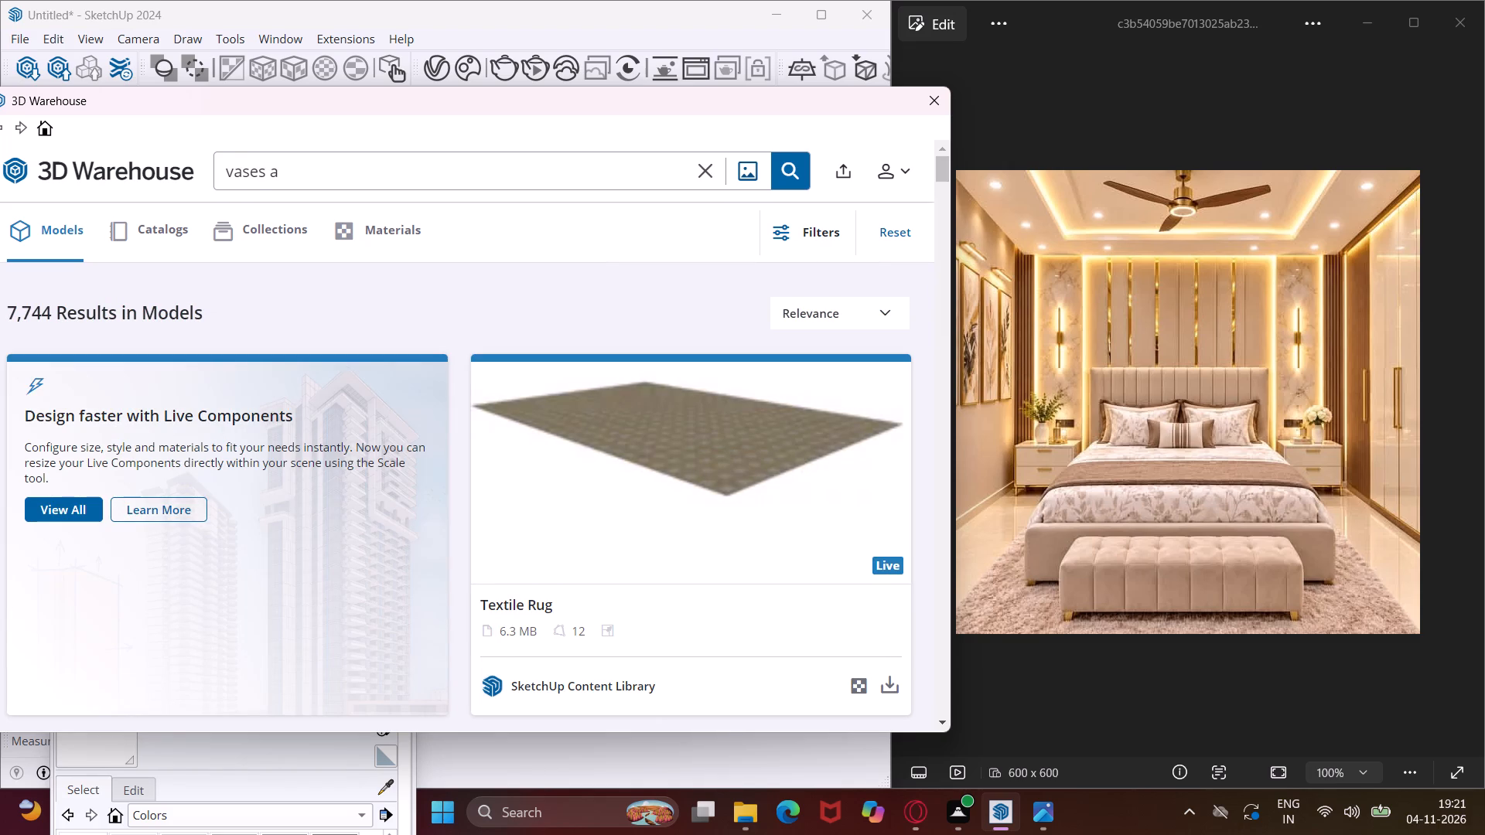
type("nd")
key("space")
type("pla")
type("tes")
key("Return")
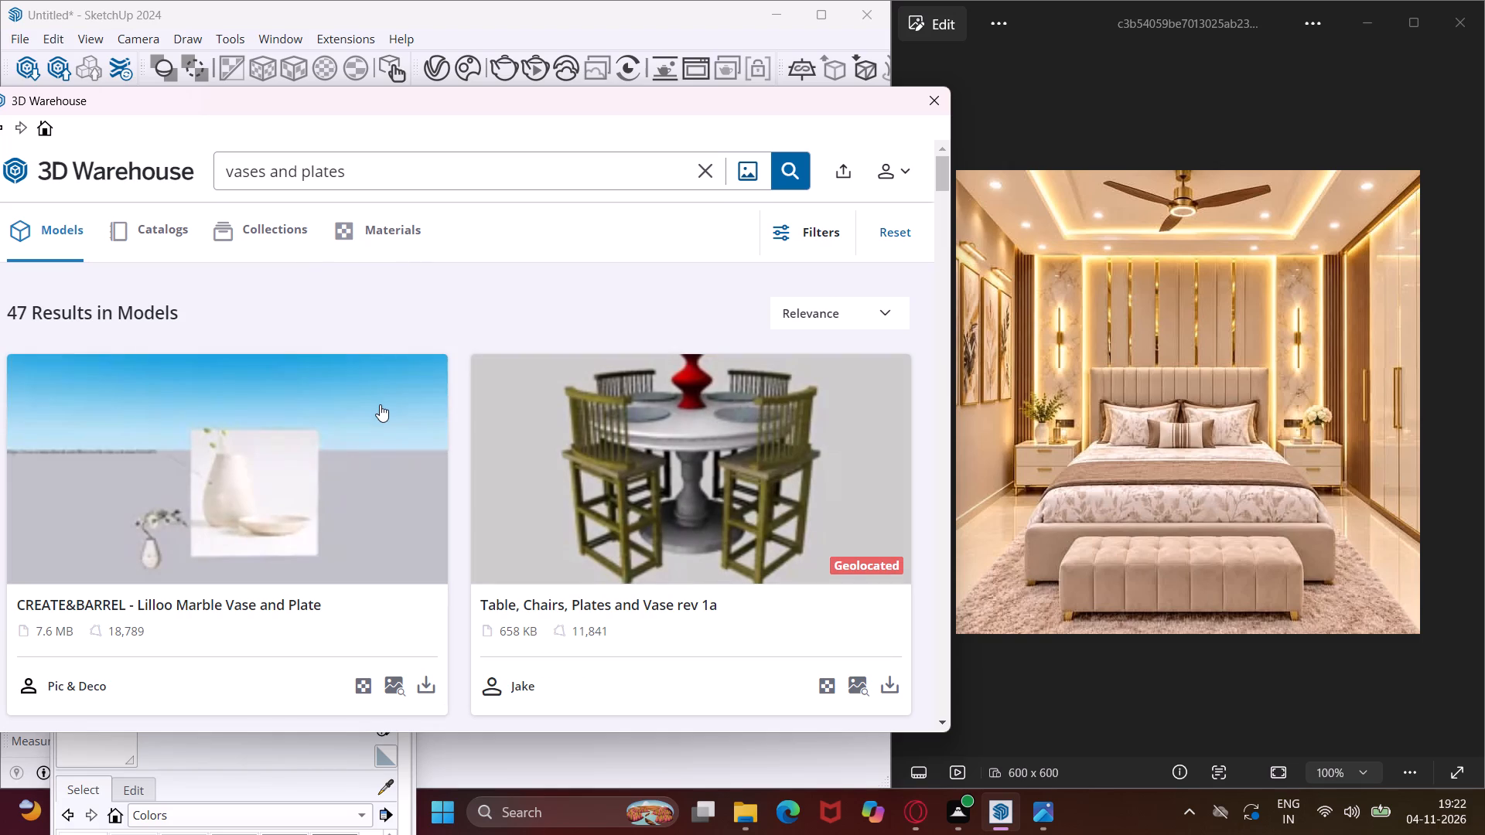
Look through the 3D Warehouse results for nightstand vases resembling the reference image, and close 3D Warehouse.
scroll(384, 414, "down", 4)
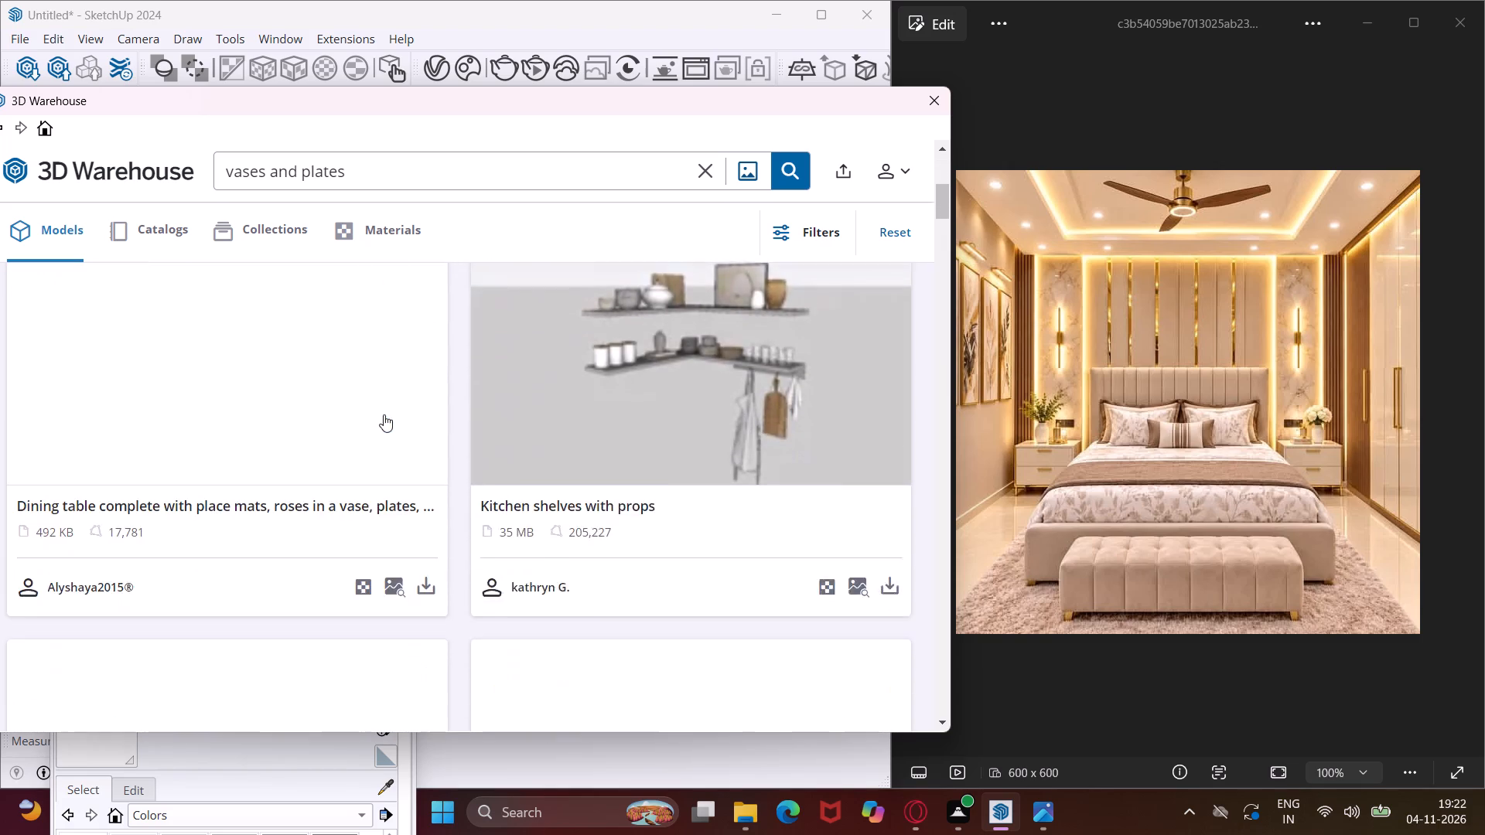
scroll(384, 414, "down", 7)
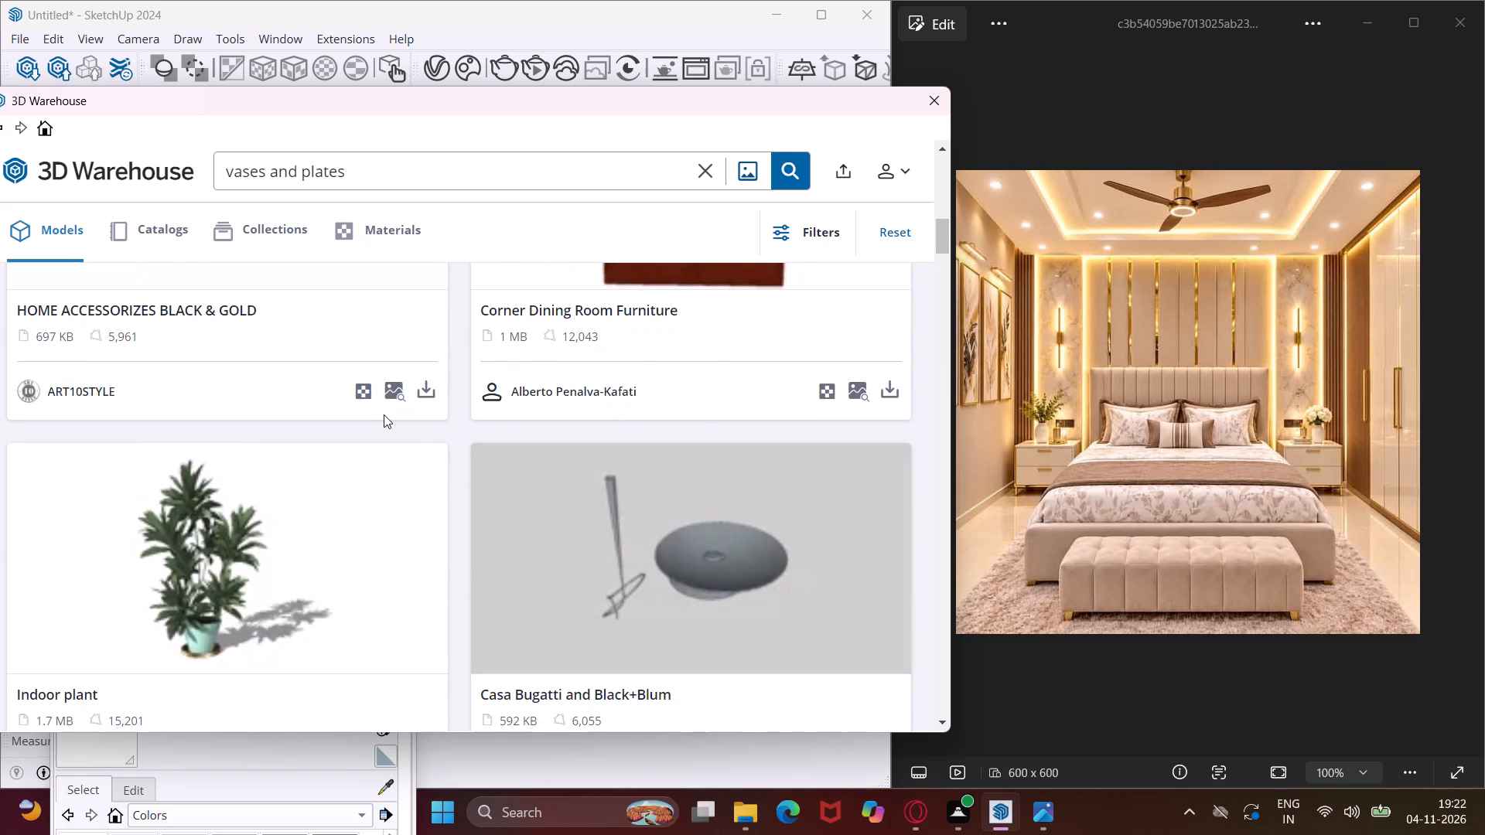
scroll(384, 414, "down", 3)
scroll(384, 414, "up", 1)
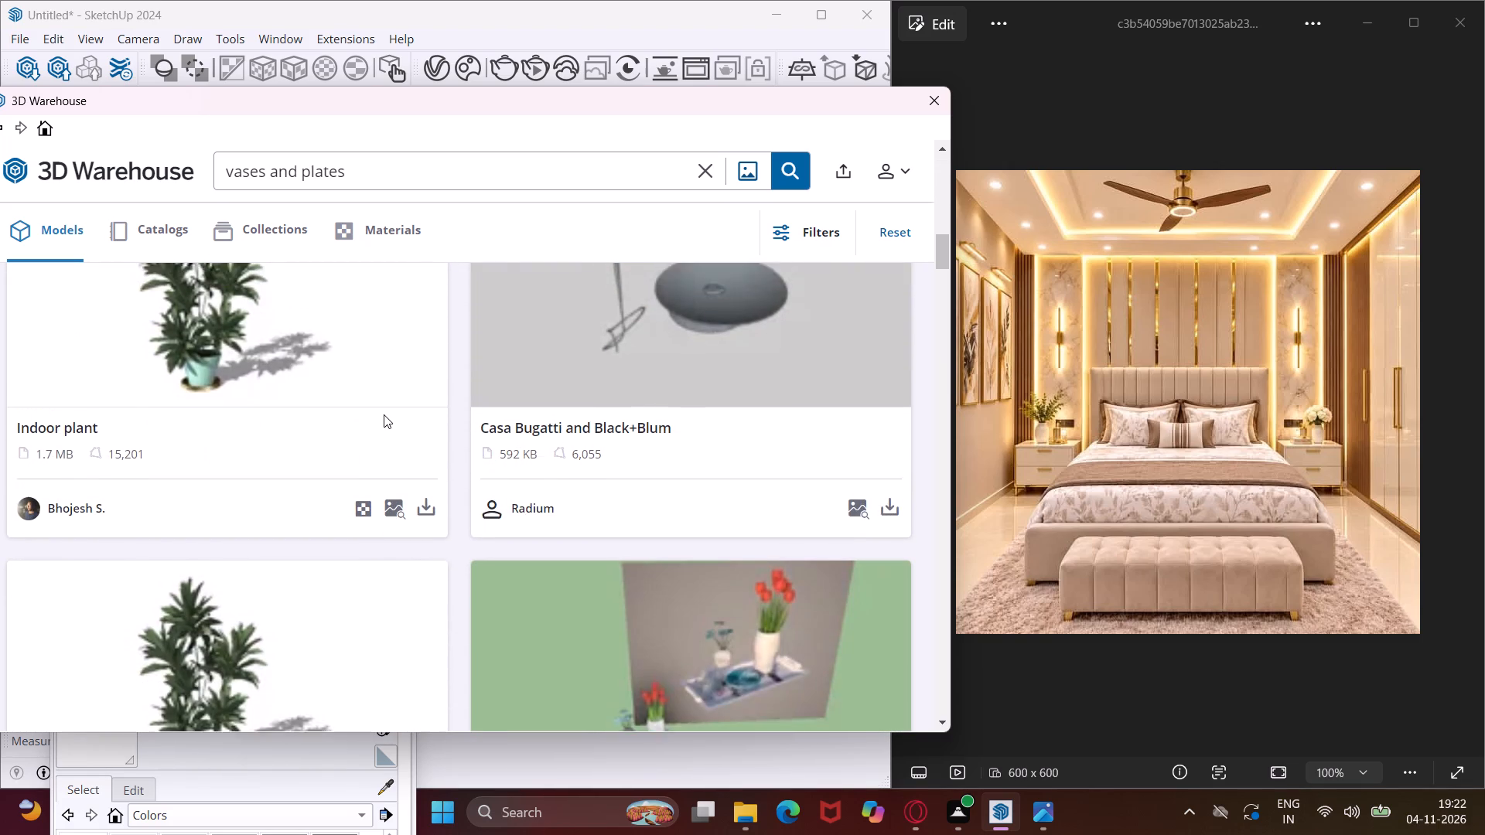
scroll(384, 414, "up", 1)
scroll(384, 414, "down", 6)
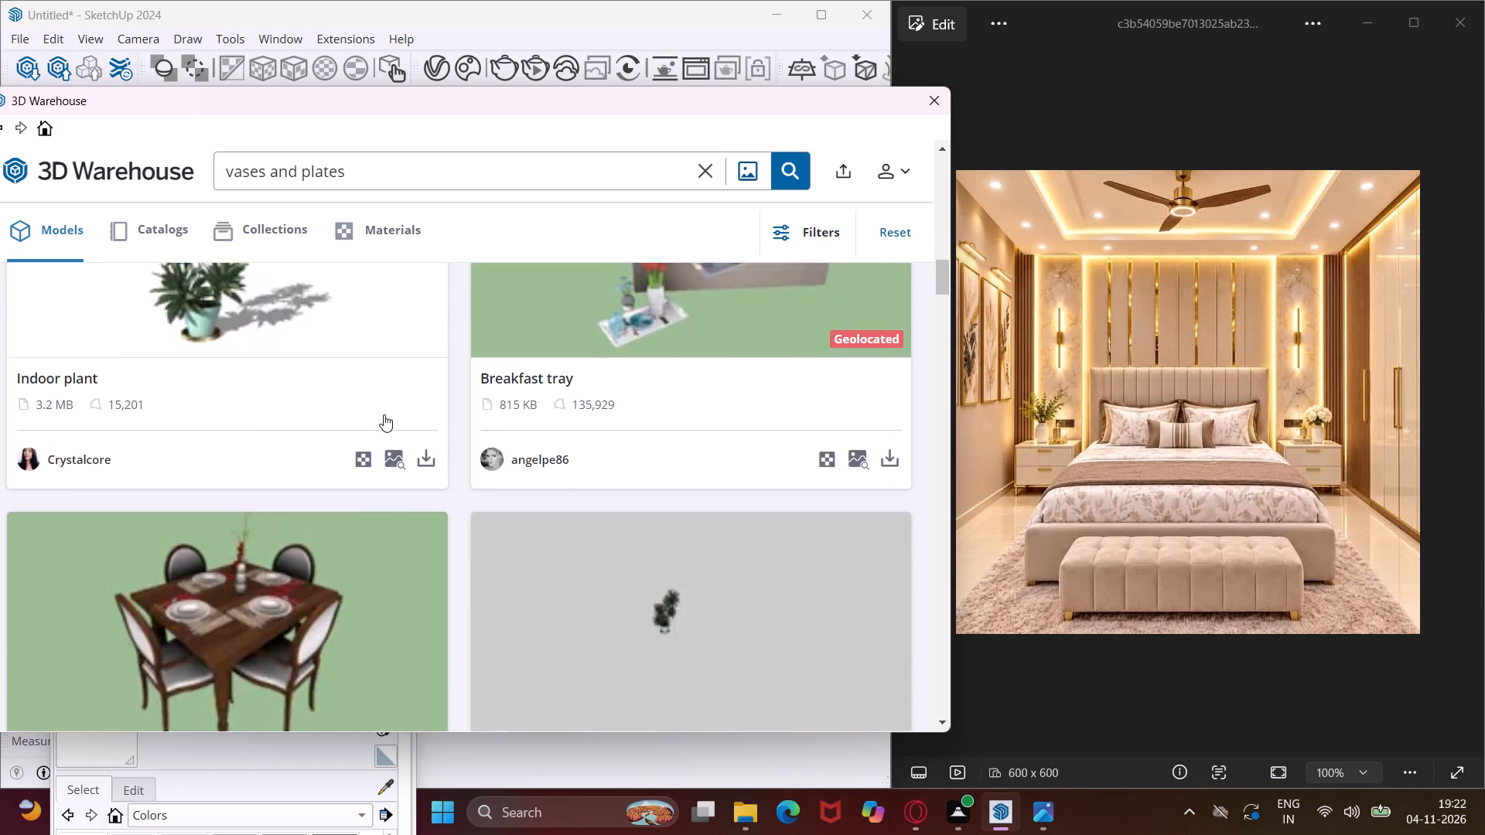
scroll(384, 414, "down", 10)
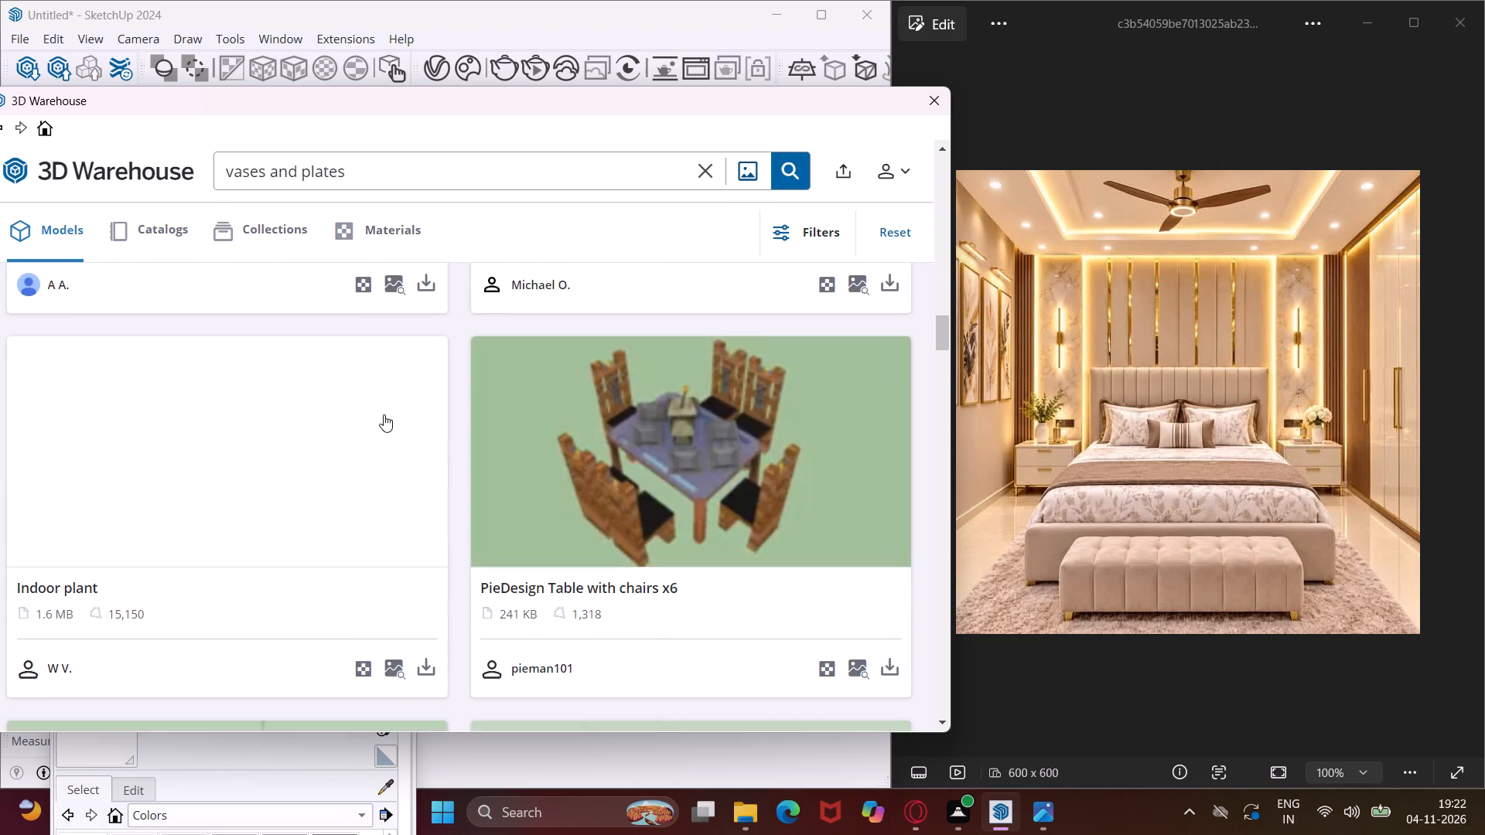
scroll(384, 414, "down", 9)
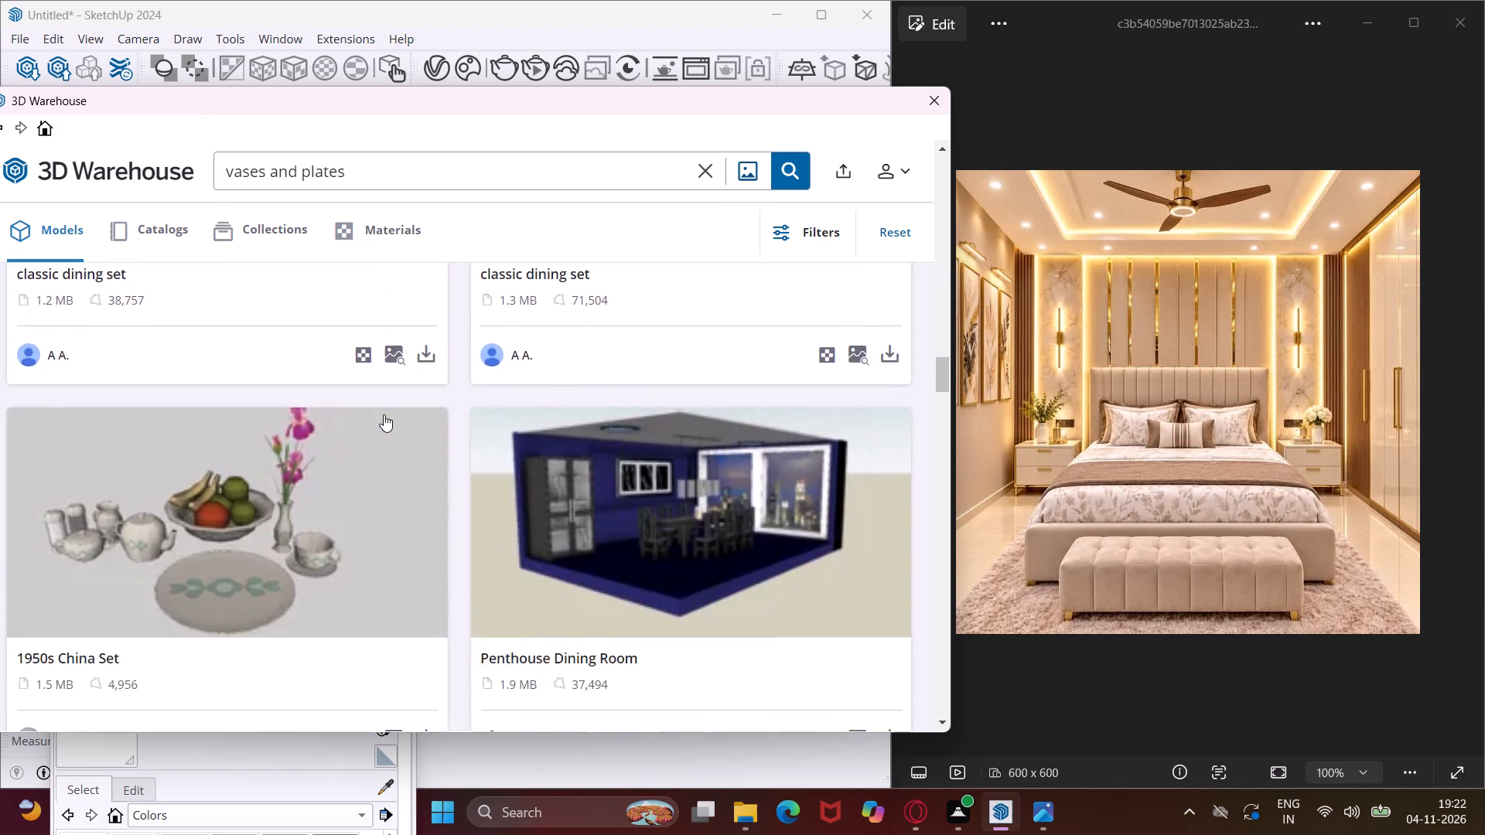
scroll(384, 414, "down", 1)
scroll(384, 414, "up", 2)
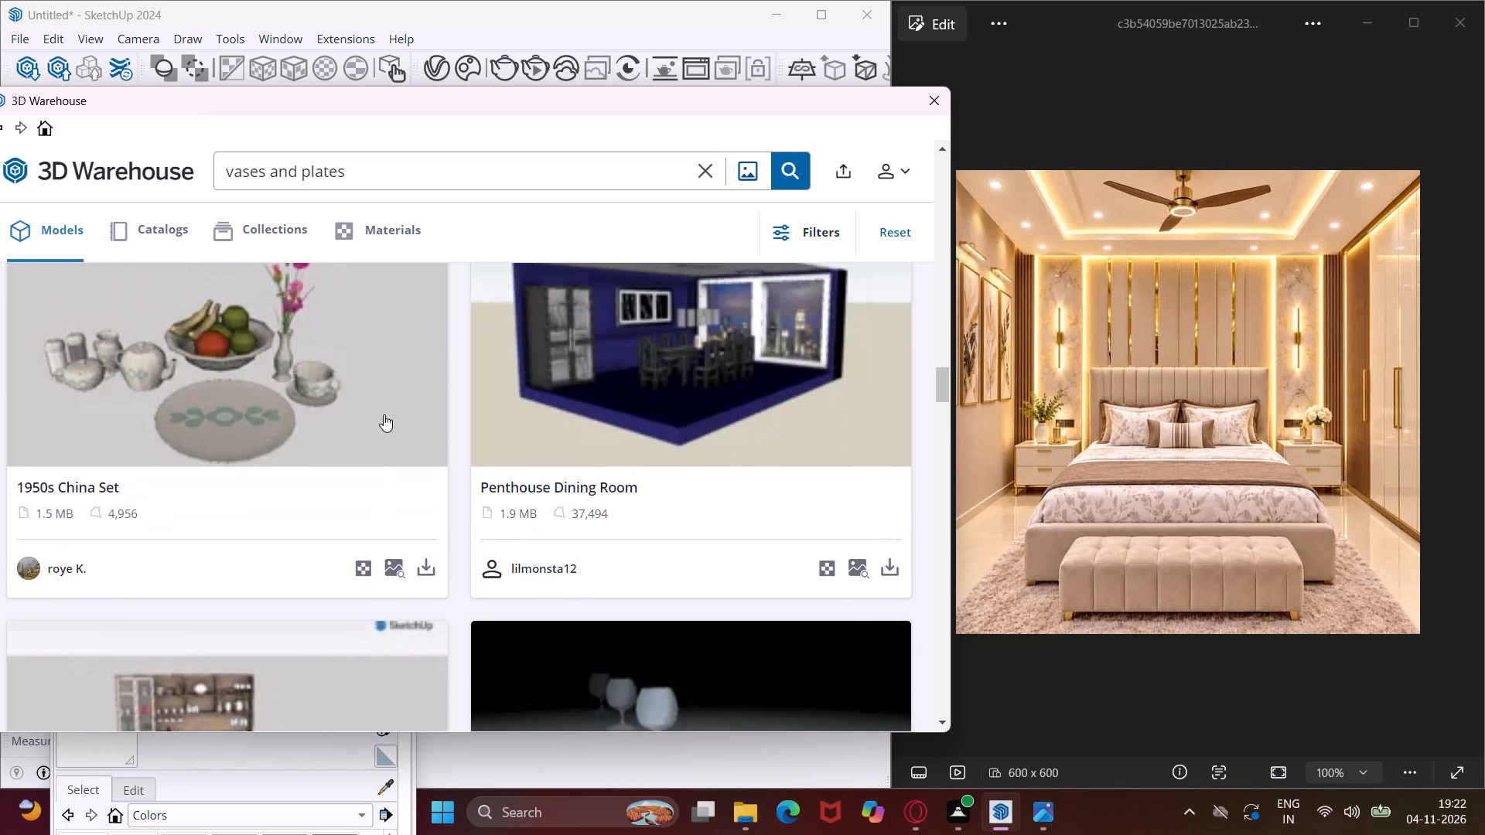
scroll(384, 414, "down", 9)
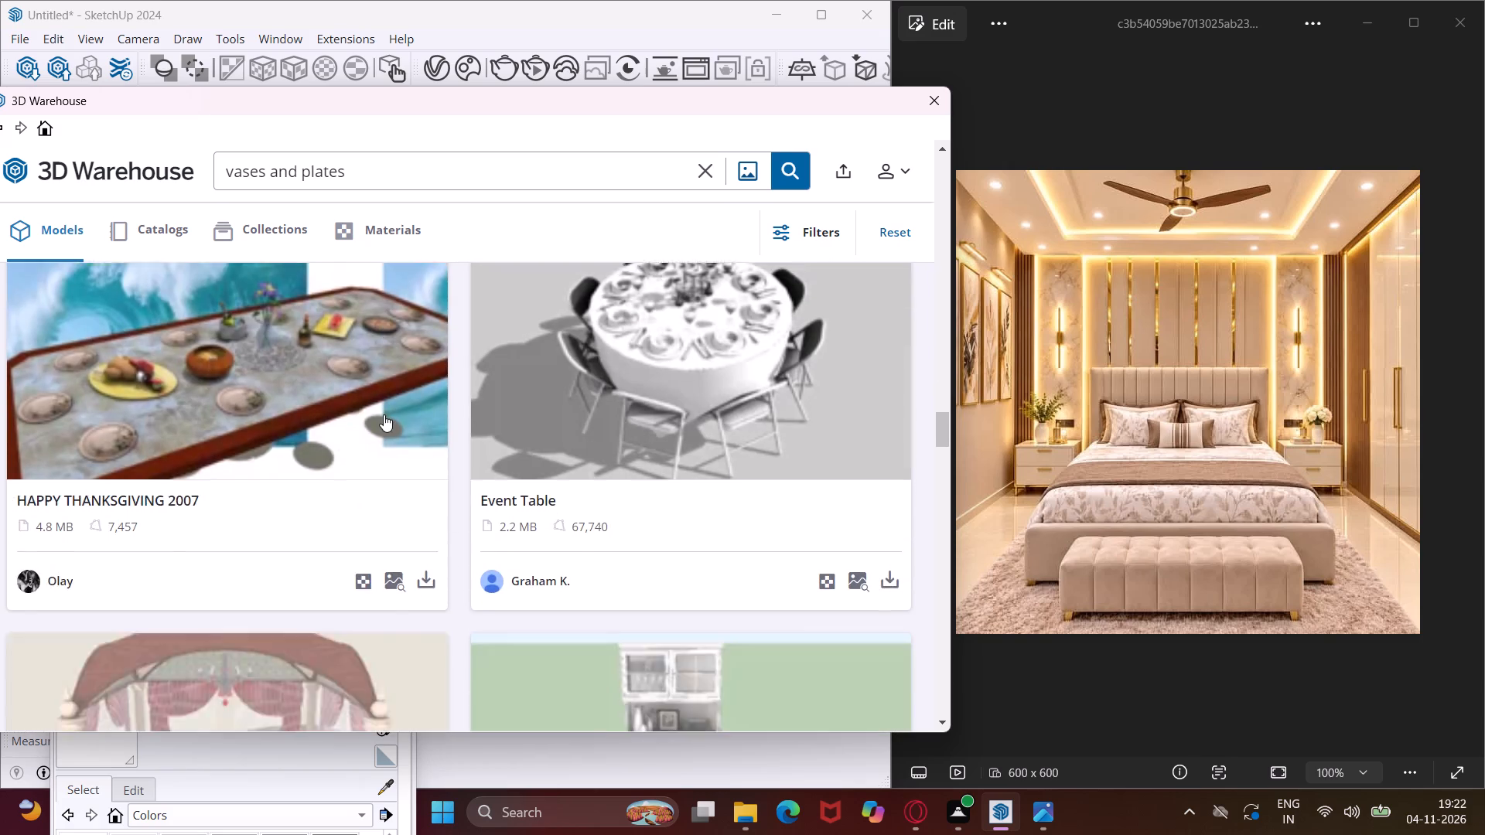
scroll(384, 414, "down", 9)
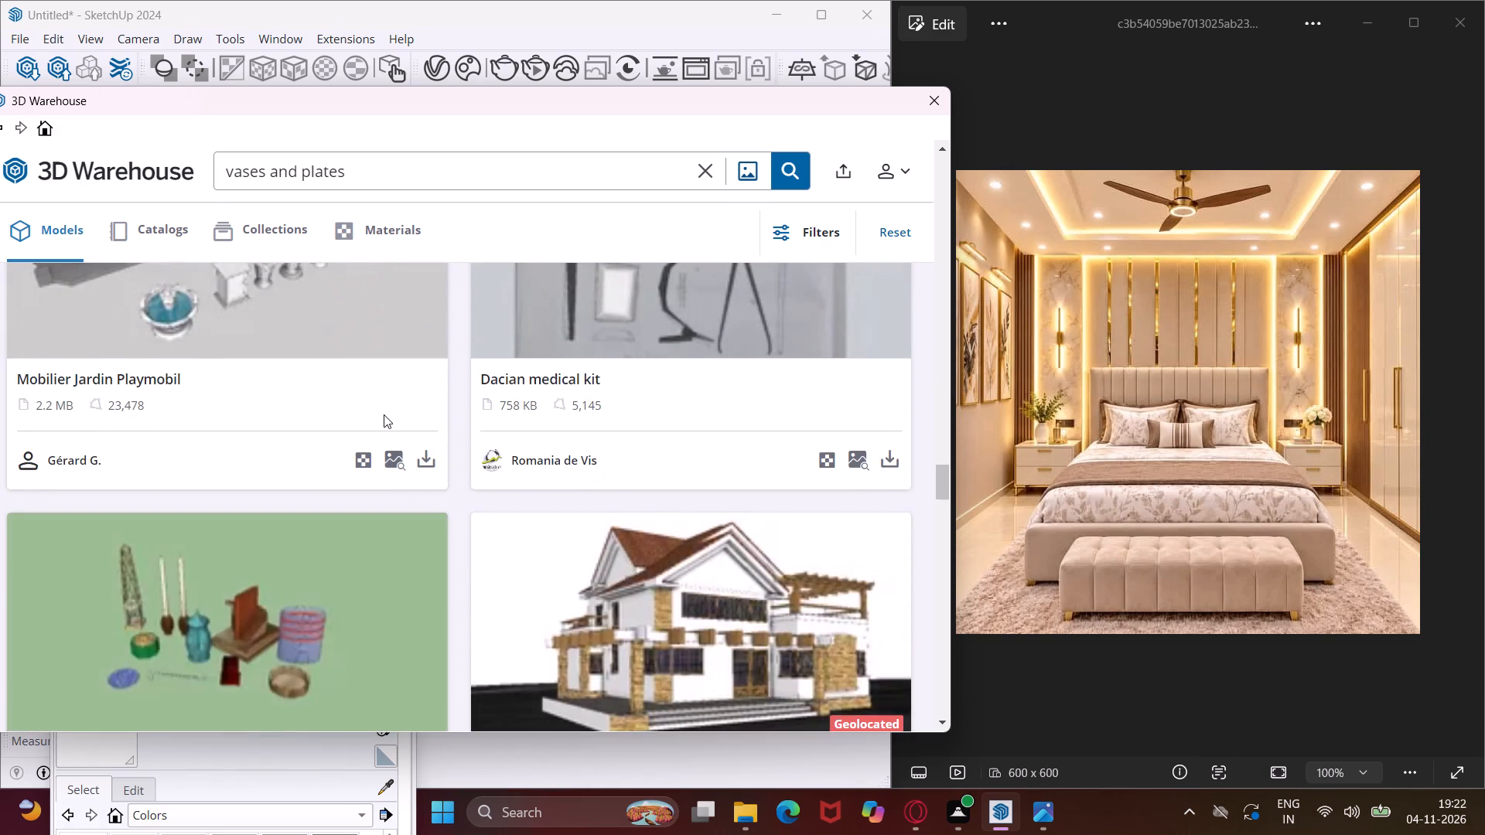
scroll(384, 414, "down", 8)
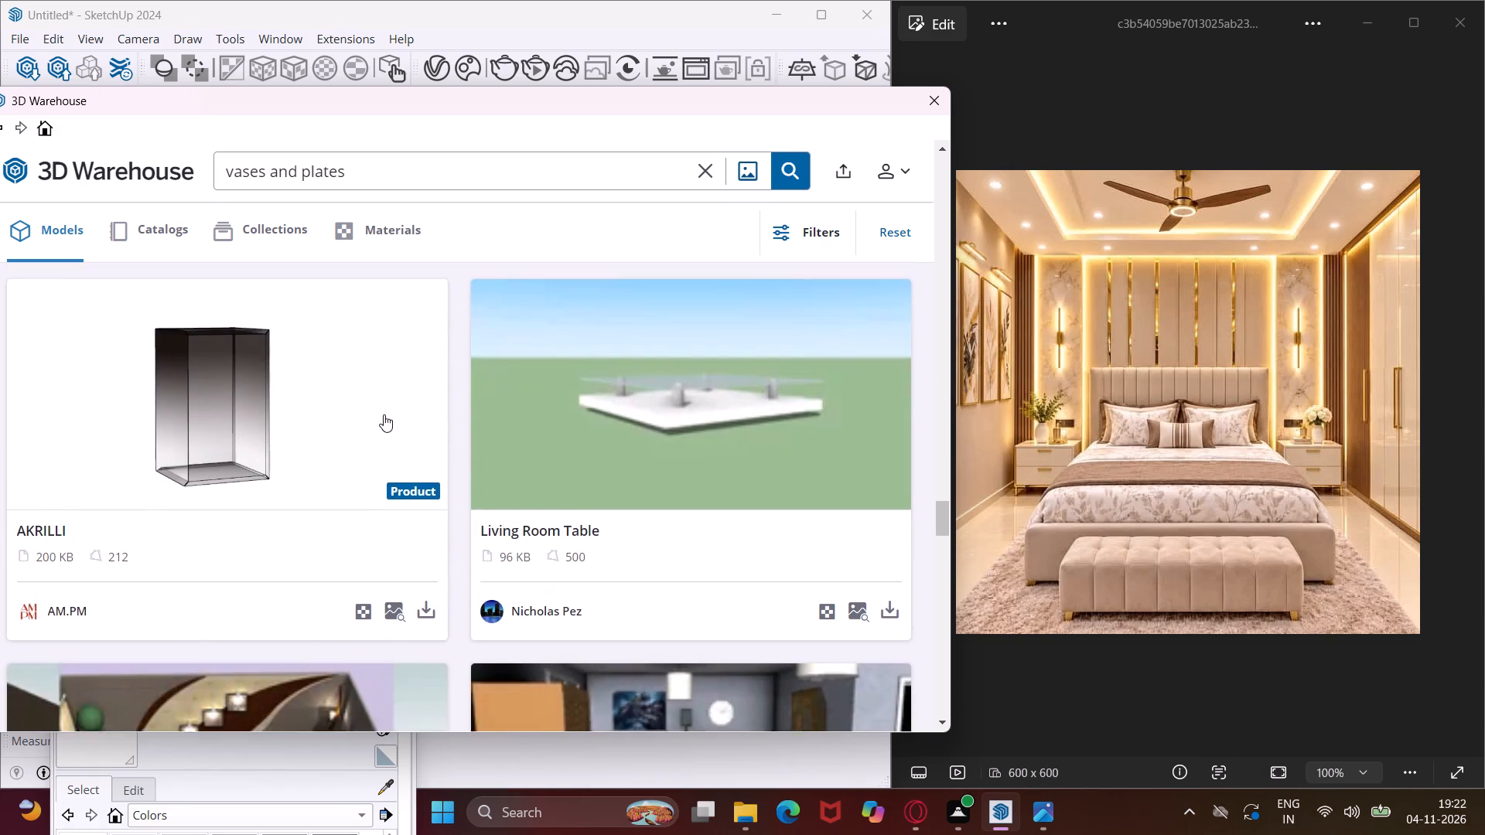
scroll(384, 414, "down", 5)
scroll(384, 414, "up", 1)
scroll(384, 414, "down", 3)
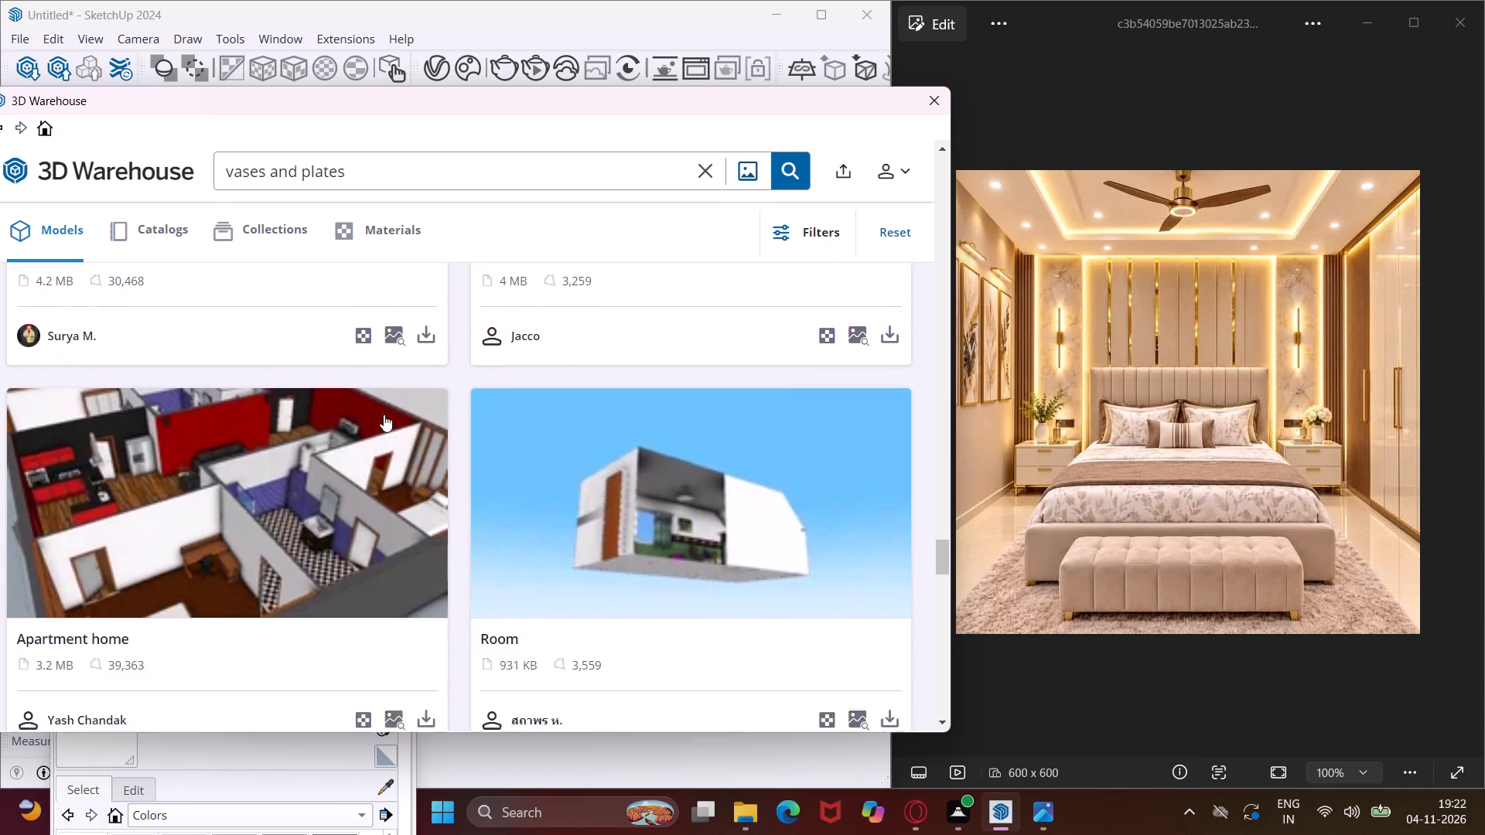
scroll(384, 414, "down", 8)
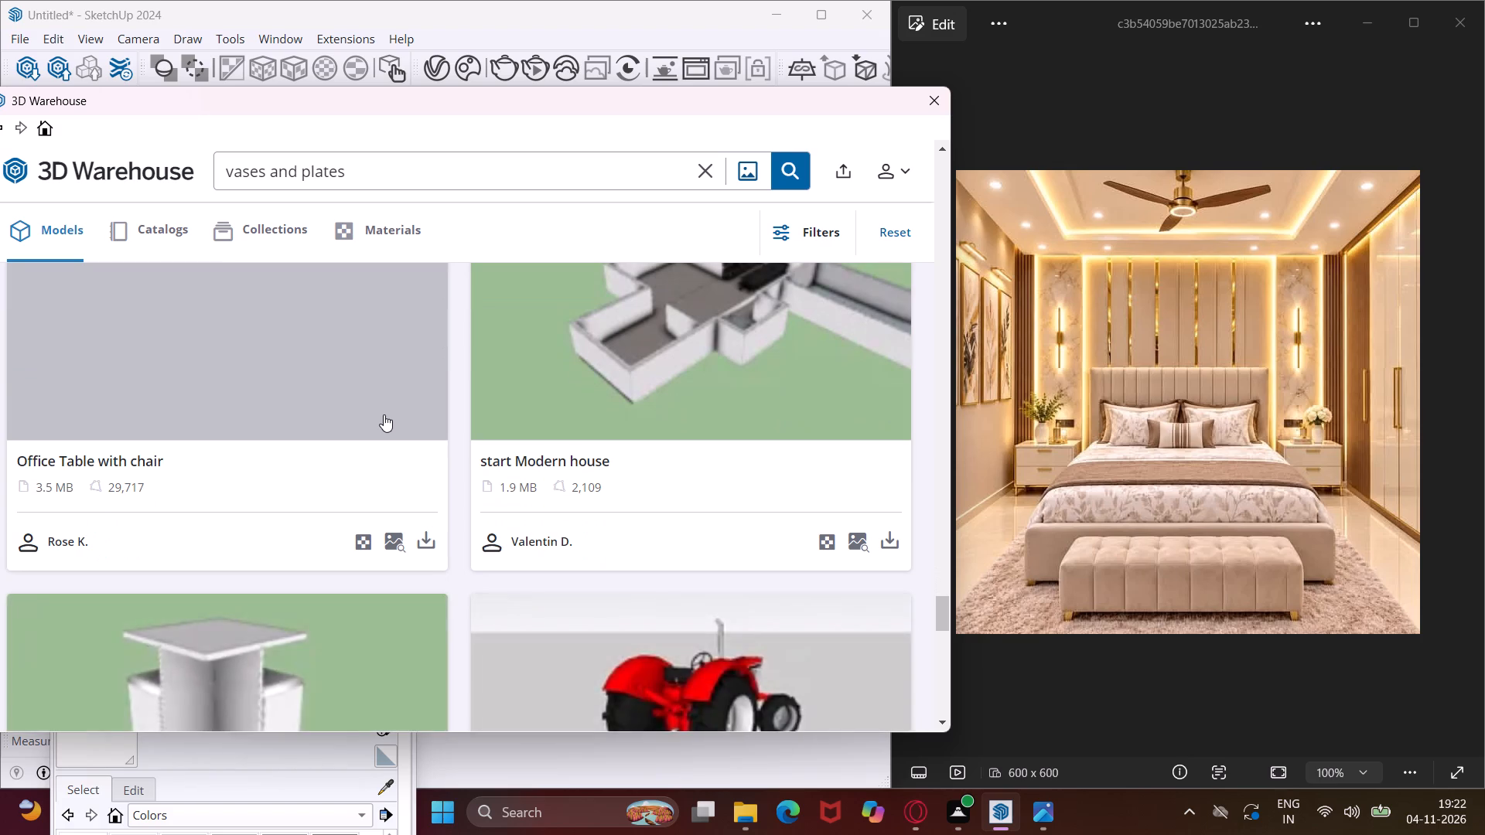
scroll(384, 414, "down", 13)
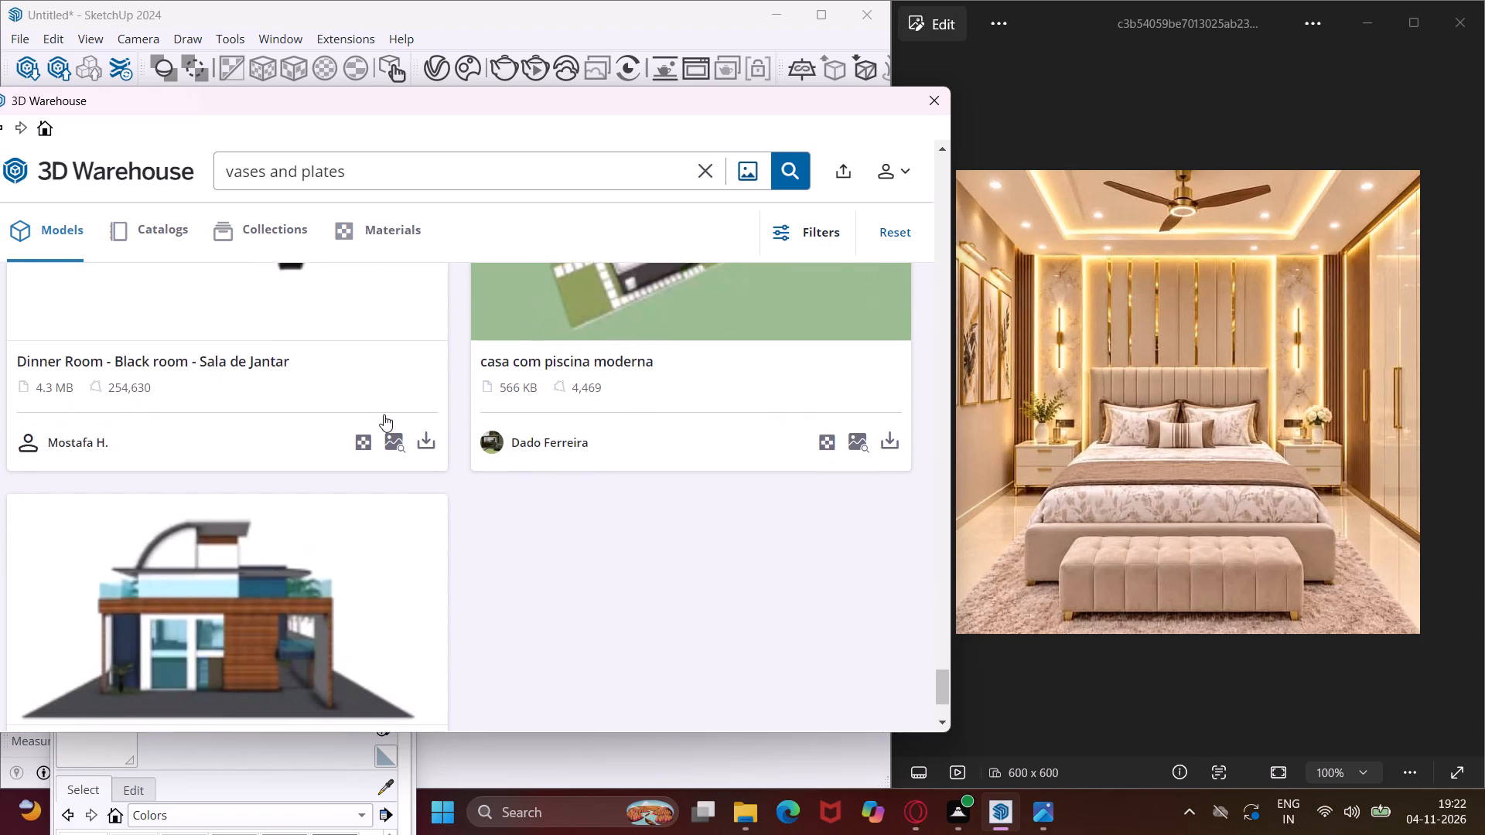
scroll(384, 414, "down", 5)
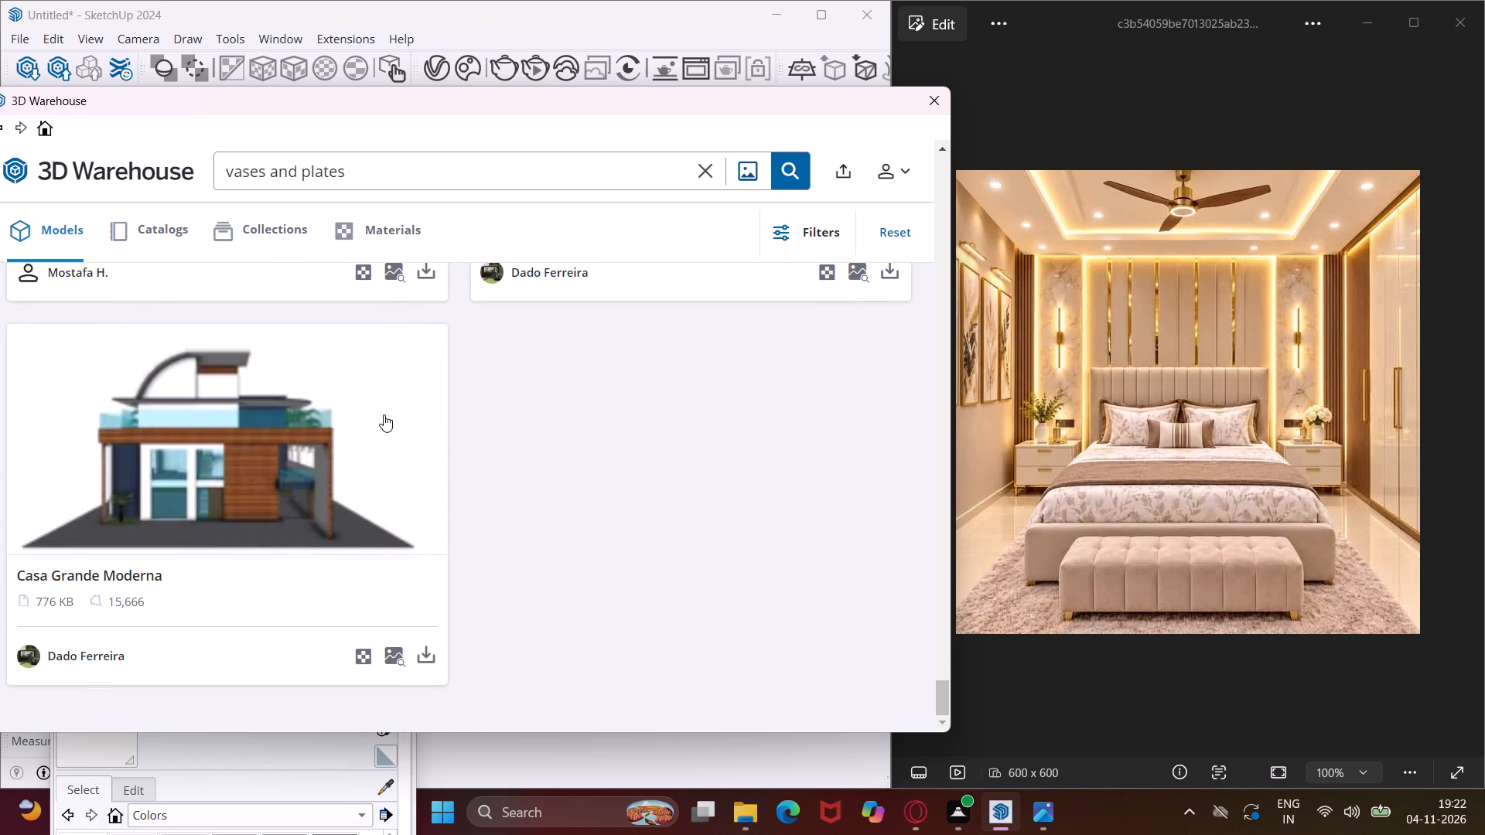
left_click(927, 111)
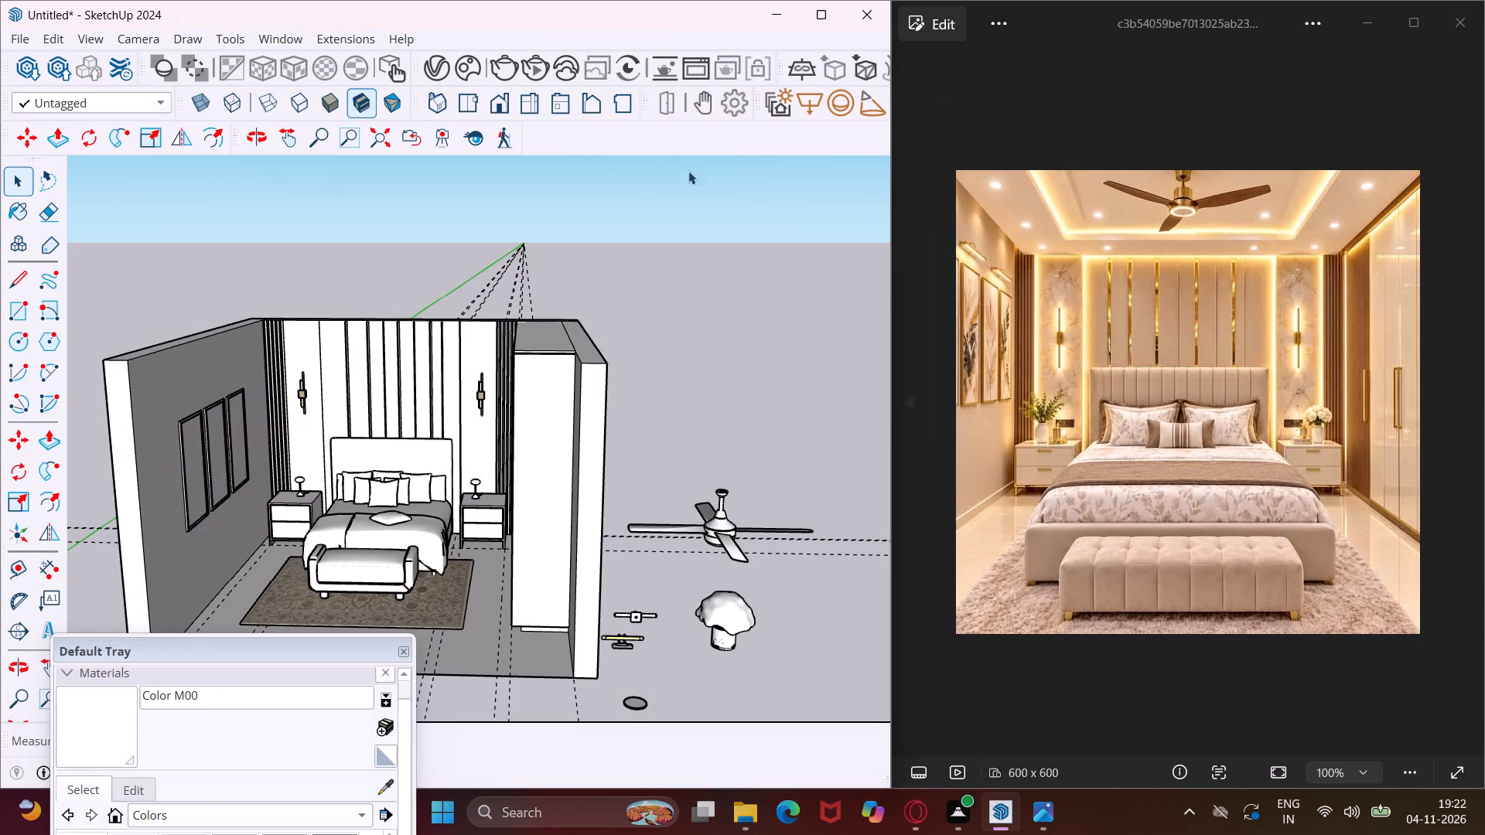
Return to the vases and planters in the Chaos Cosmos Browser and download Vase 111-18.
left_click(472, 62)
scroll(394, 469, "down", 5)
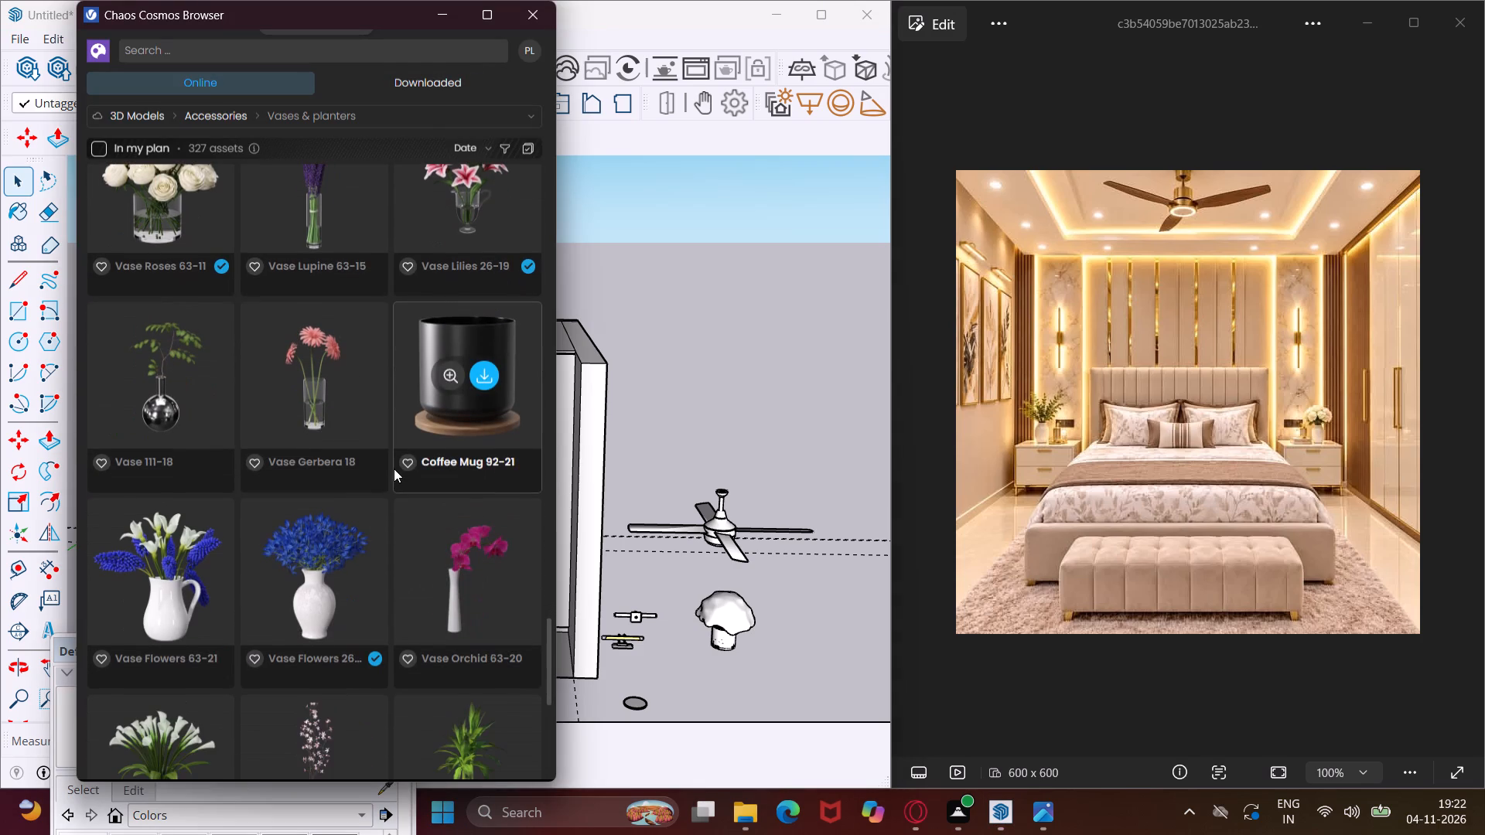
scroll(394, 469, "down", 2)
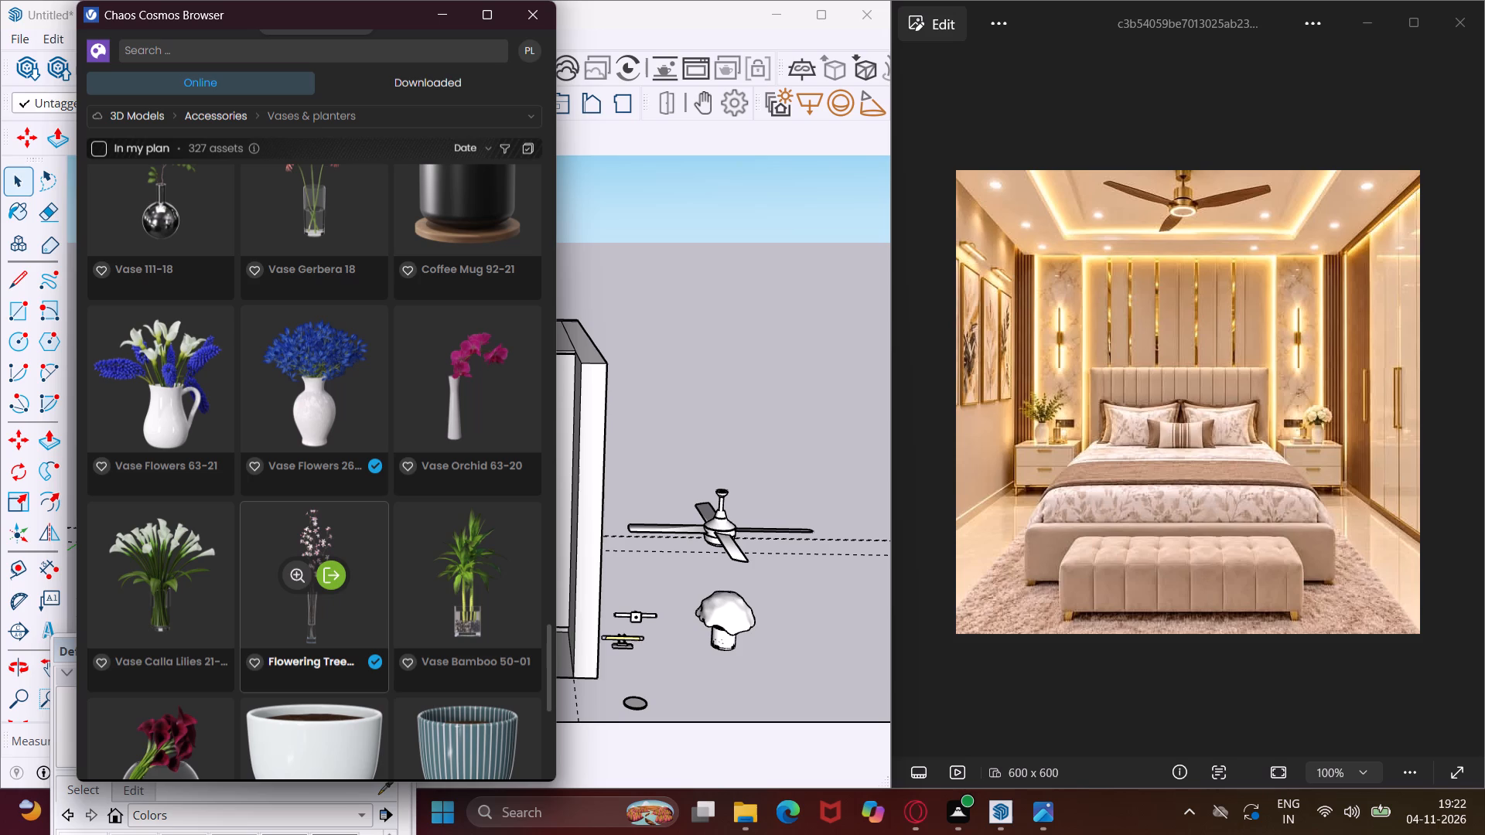
scroll(330, 511, "up", 1)
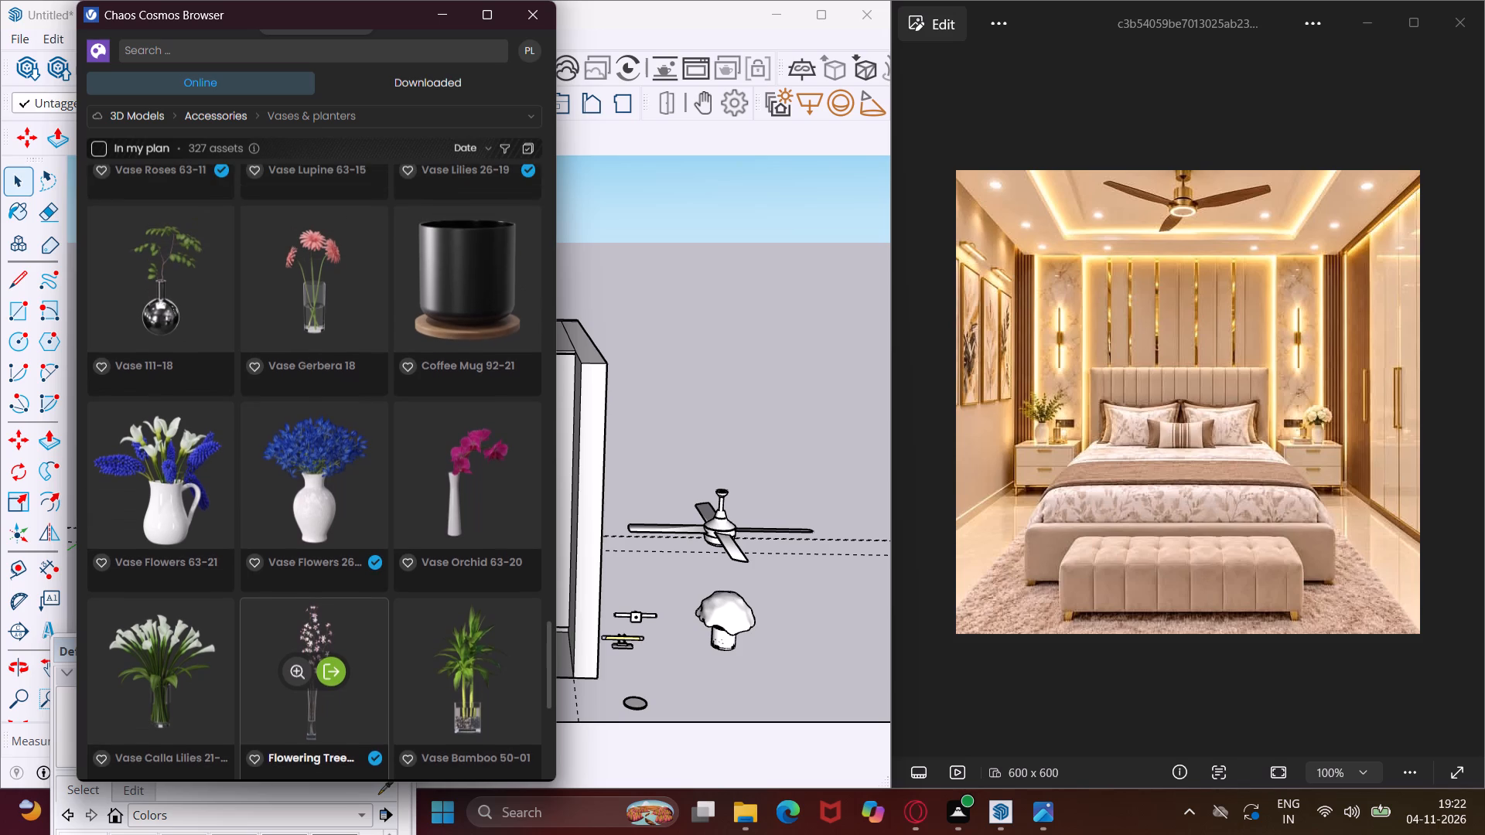
scroll(330, 511, "up", 1)
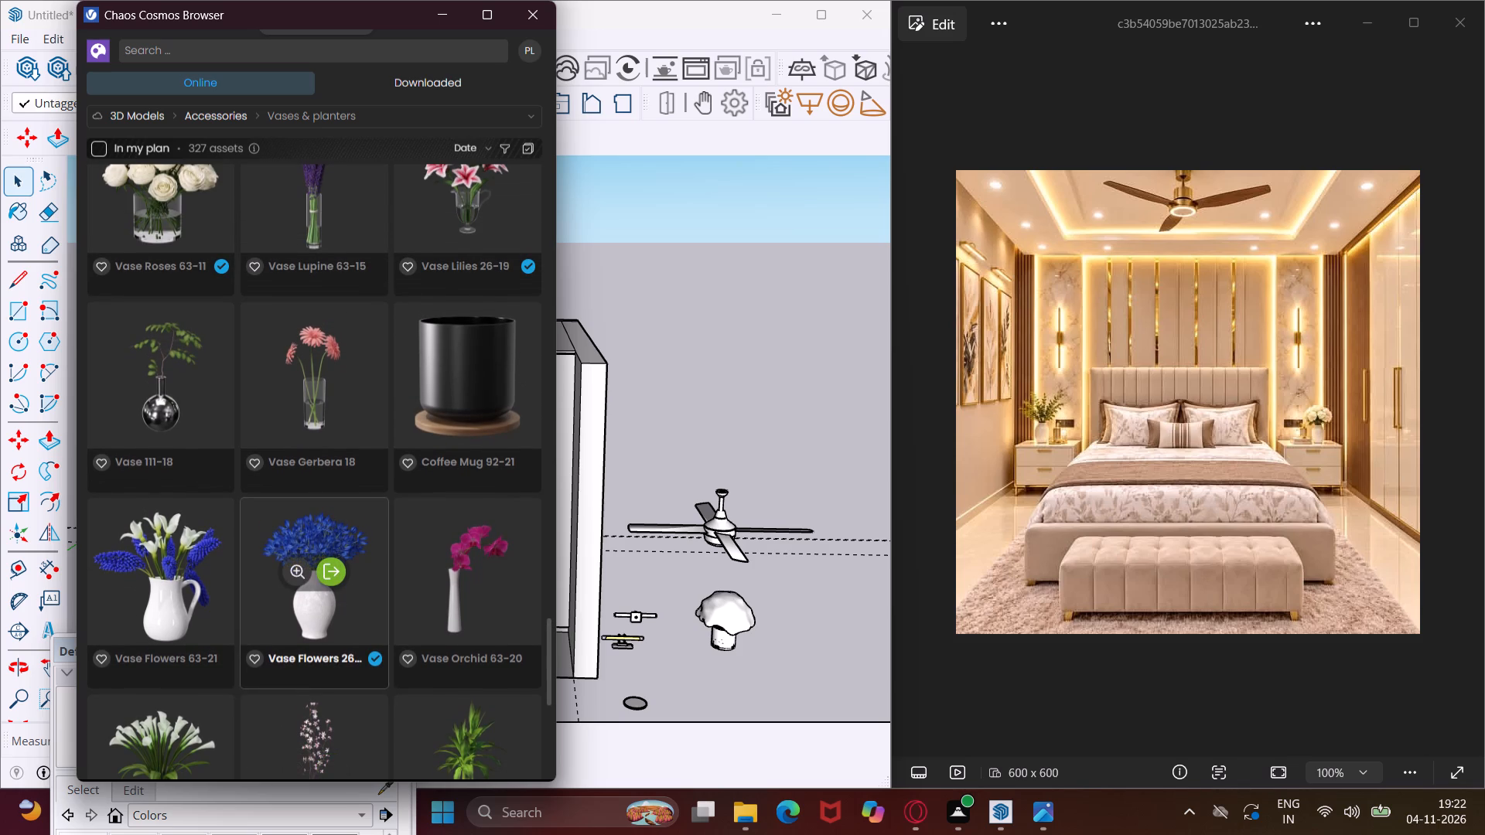
left_click(174, 379)
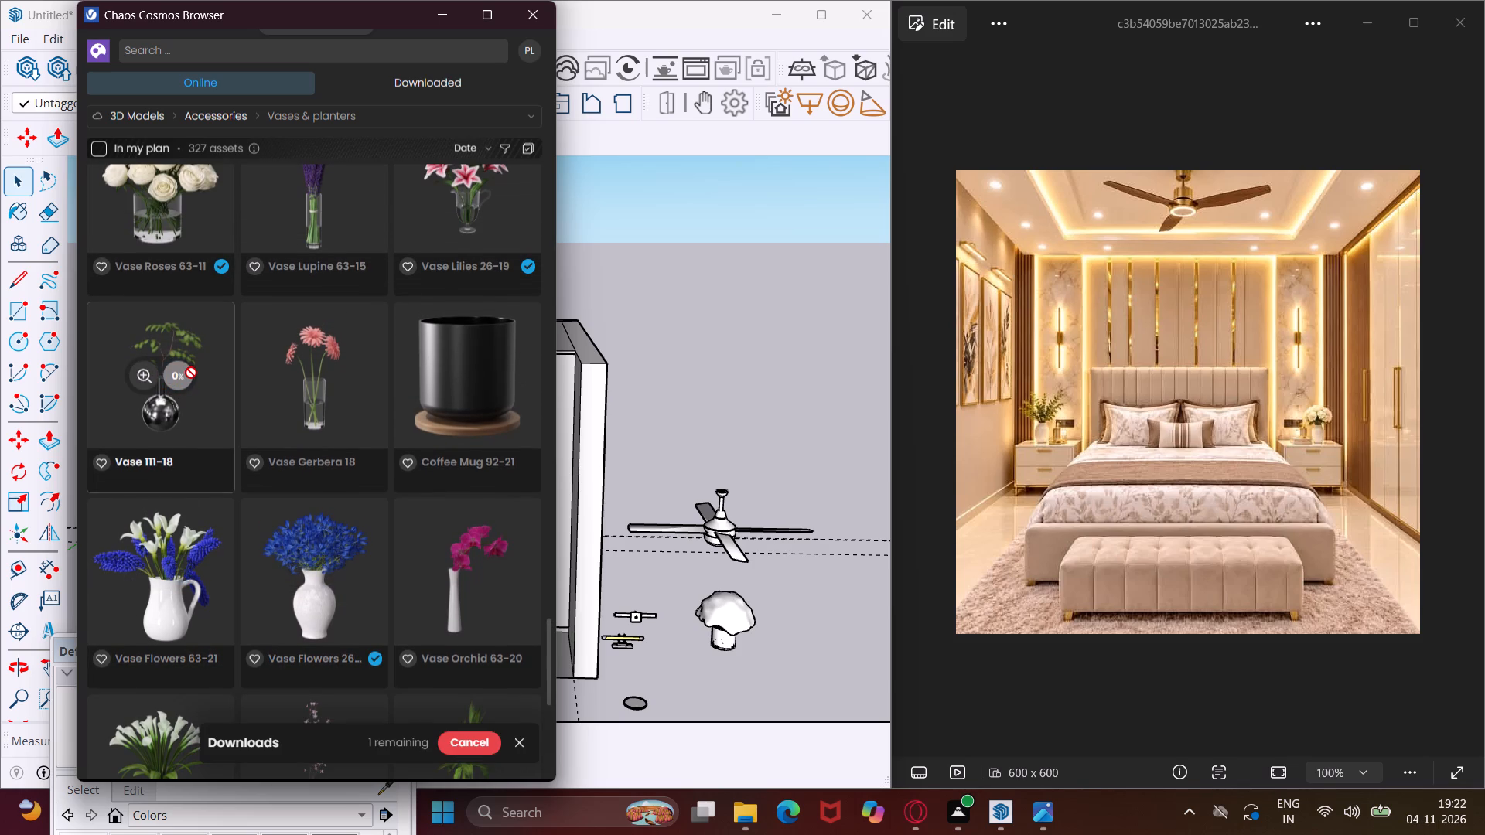
Import Vase 111-18 from Chaos Cosmos and place one copy on top of the nightstand left of the bed.
scroll(191, 373, "down", 1)
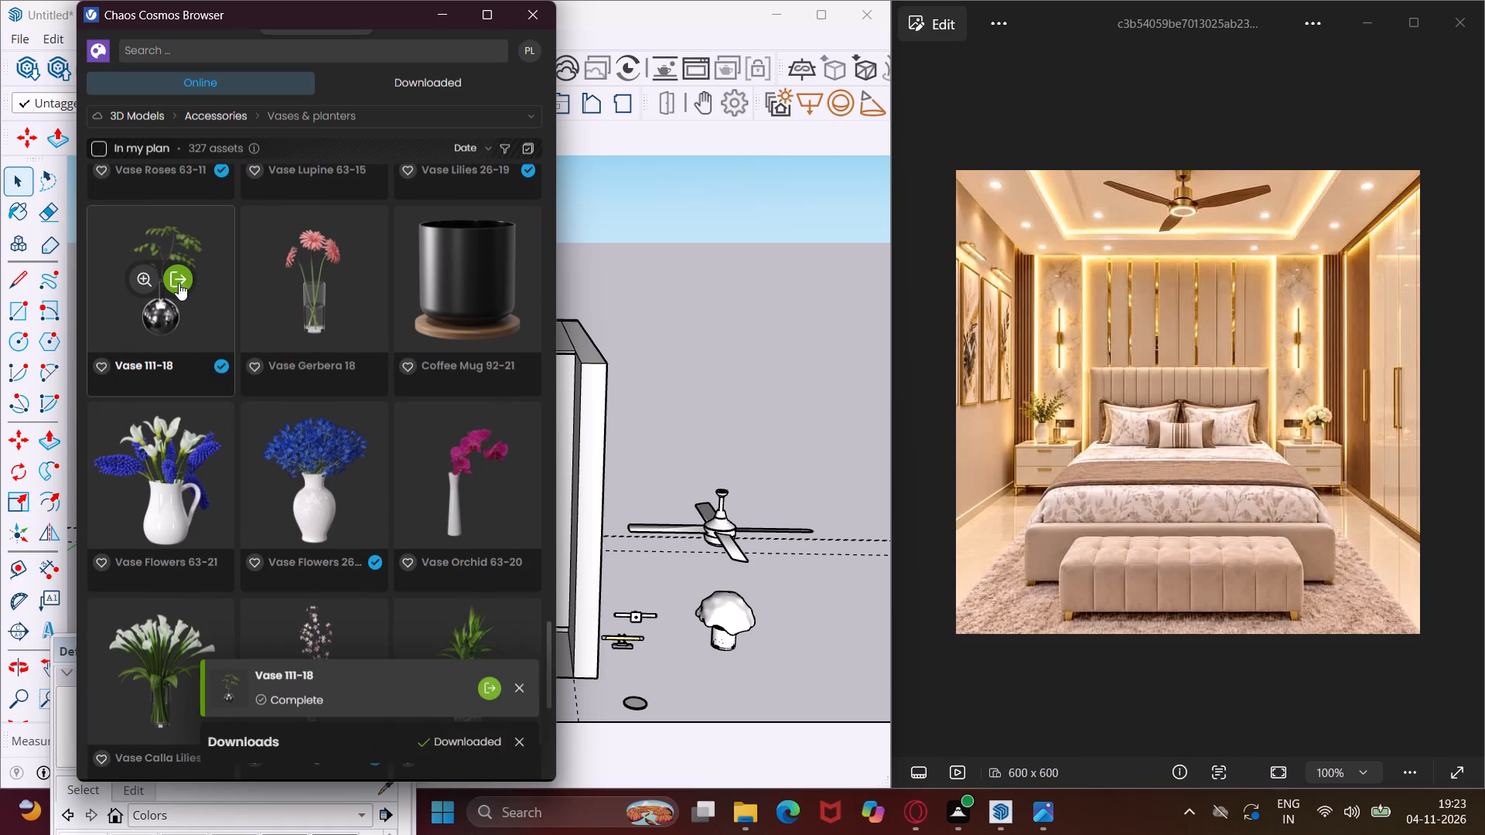
left_click(176, 277)
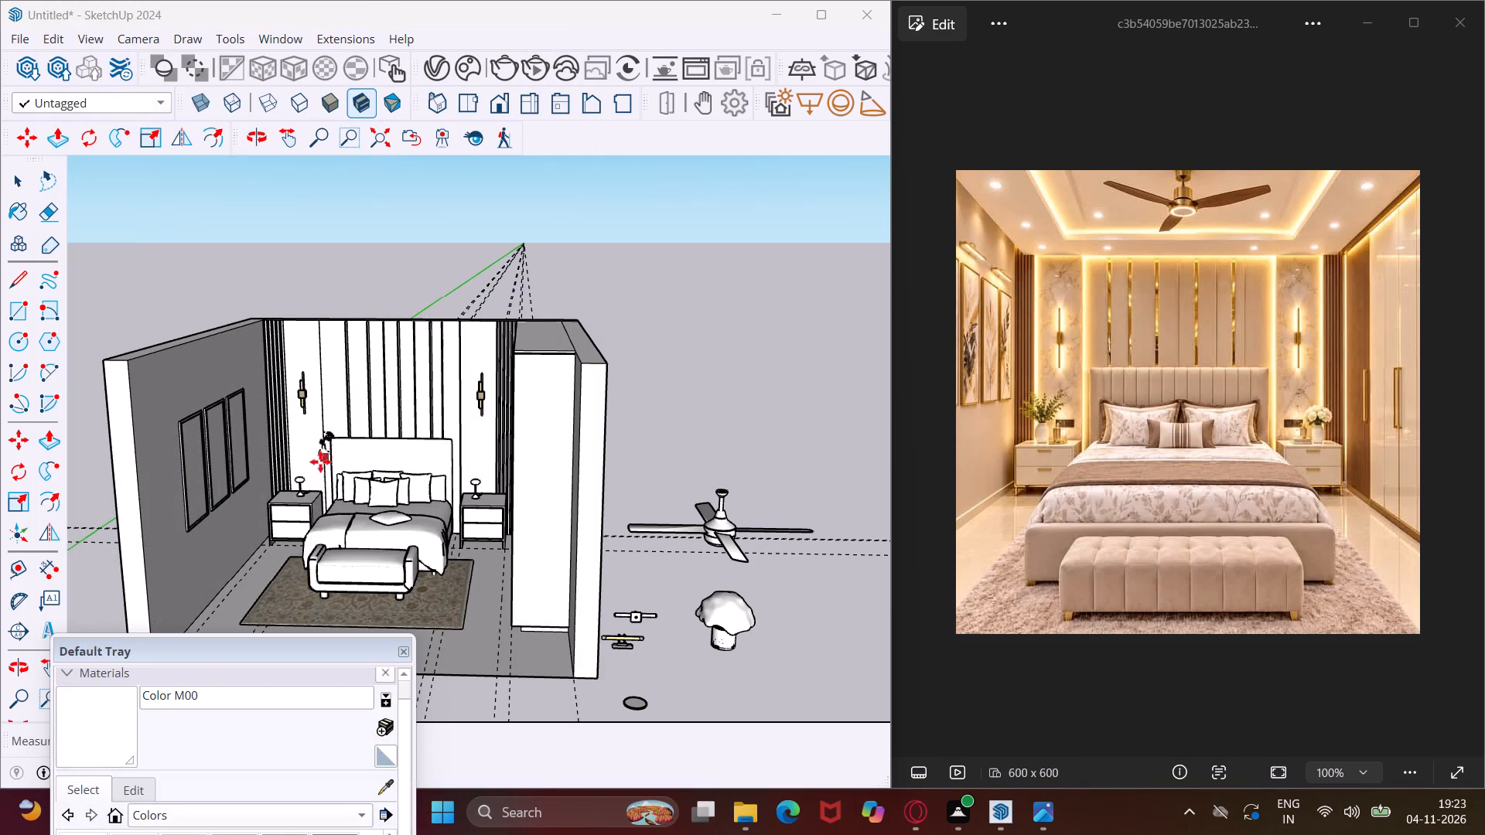
scroll(287, 496, "up", 8)
middle_click_drag(287, 496, 298, 551)
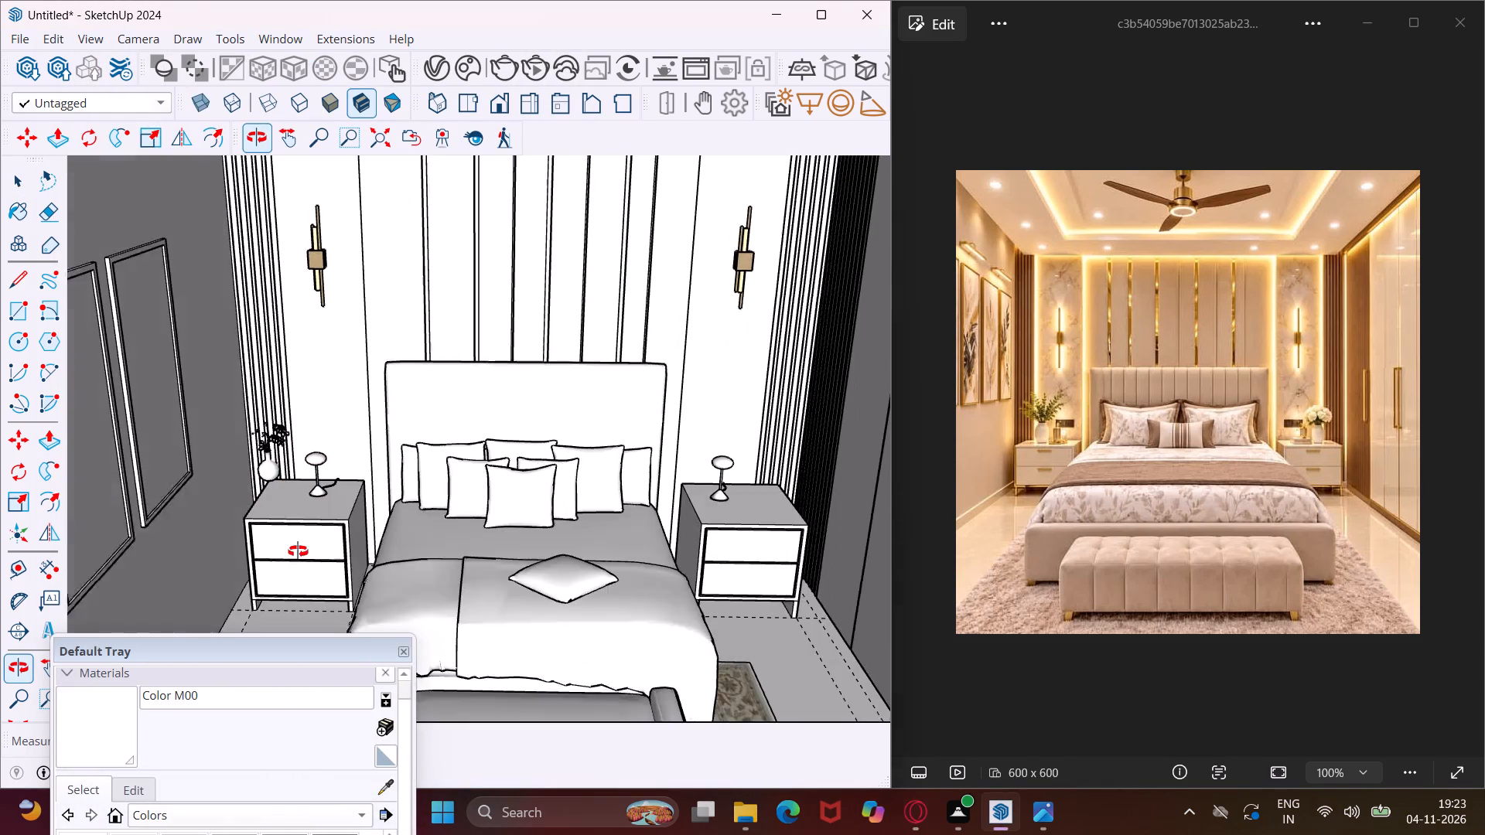
middle_click_drag(298, 551, 298, 582)
scroll(299, 533, "up", 6)
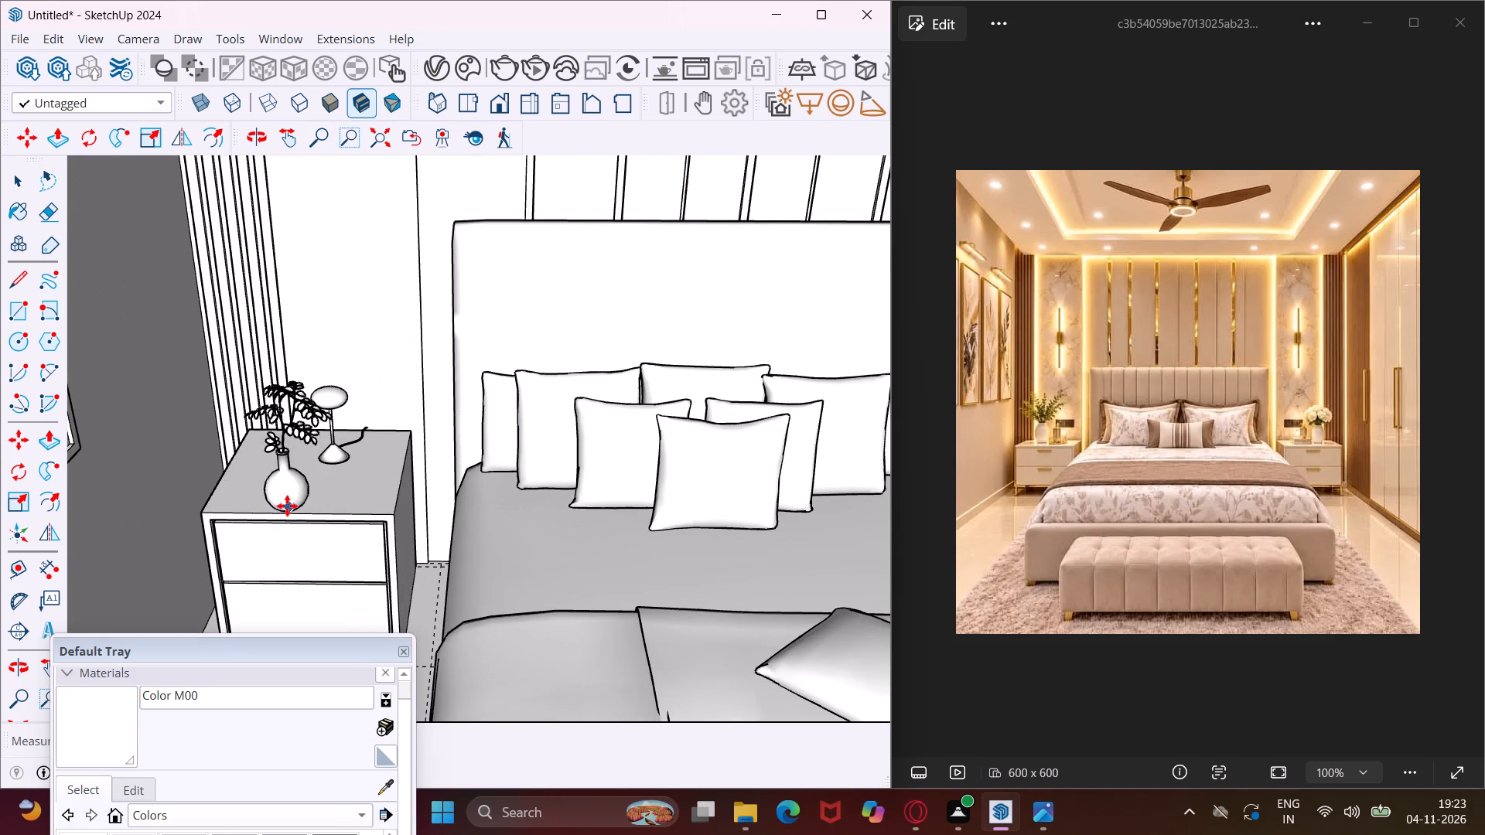
left_click(287, 496)
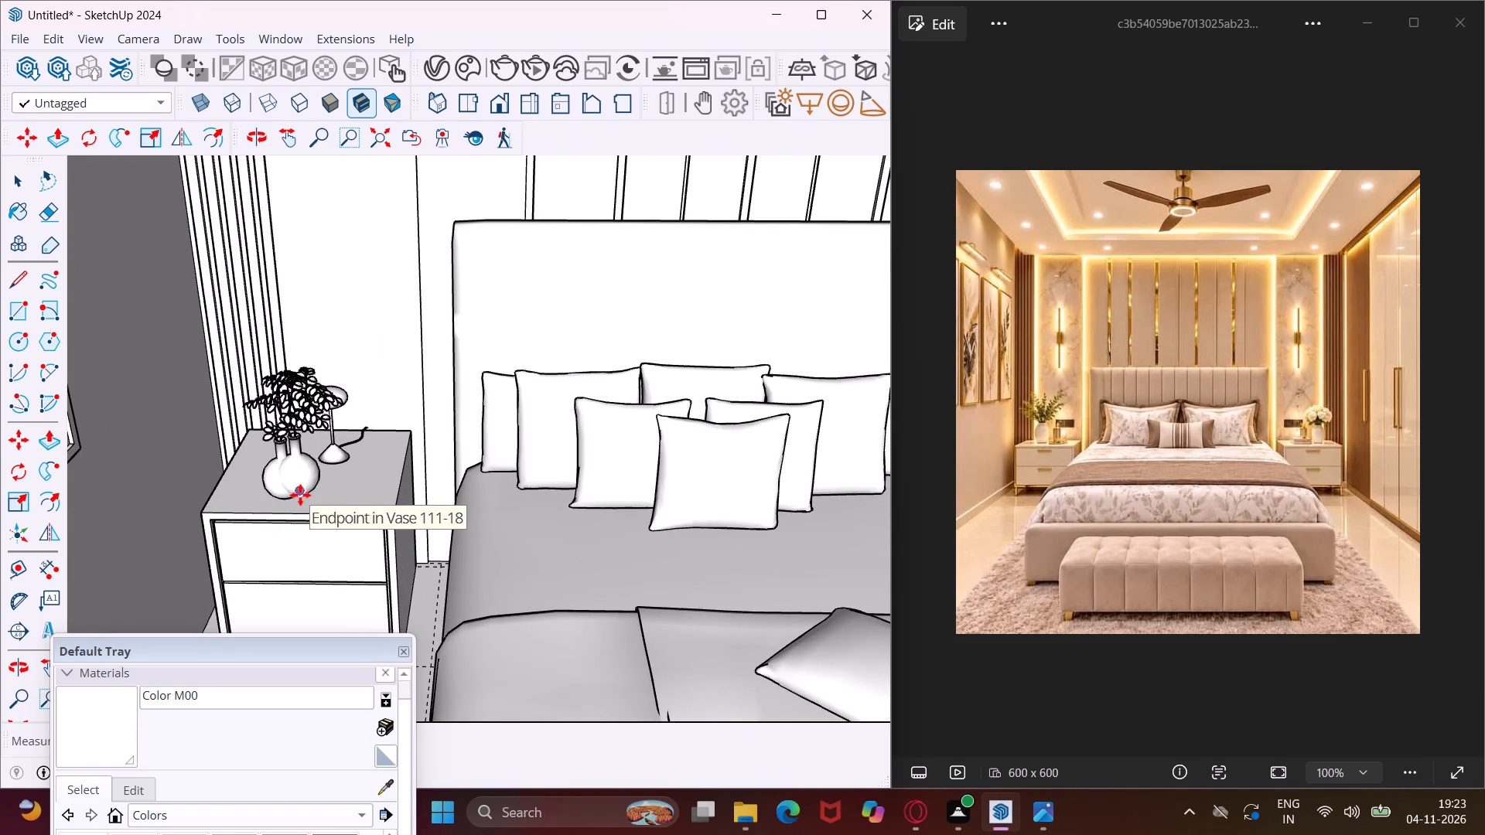
key("Escape")
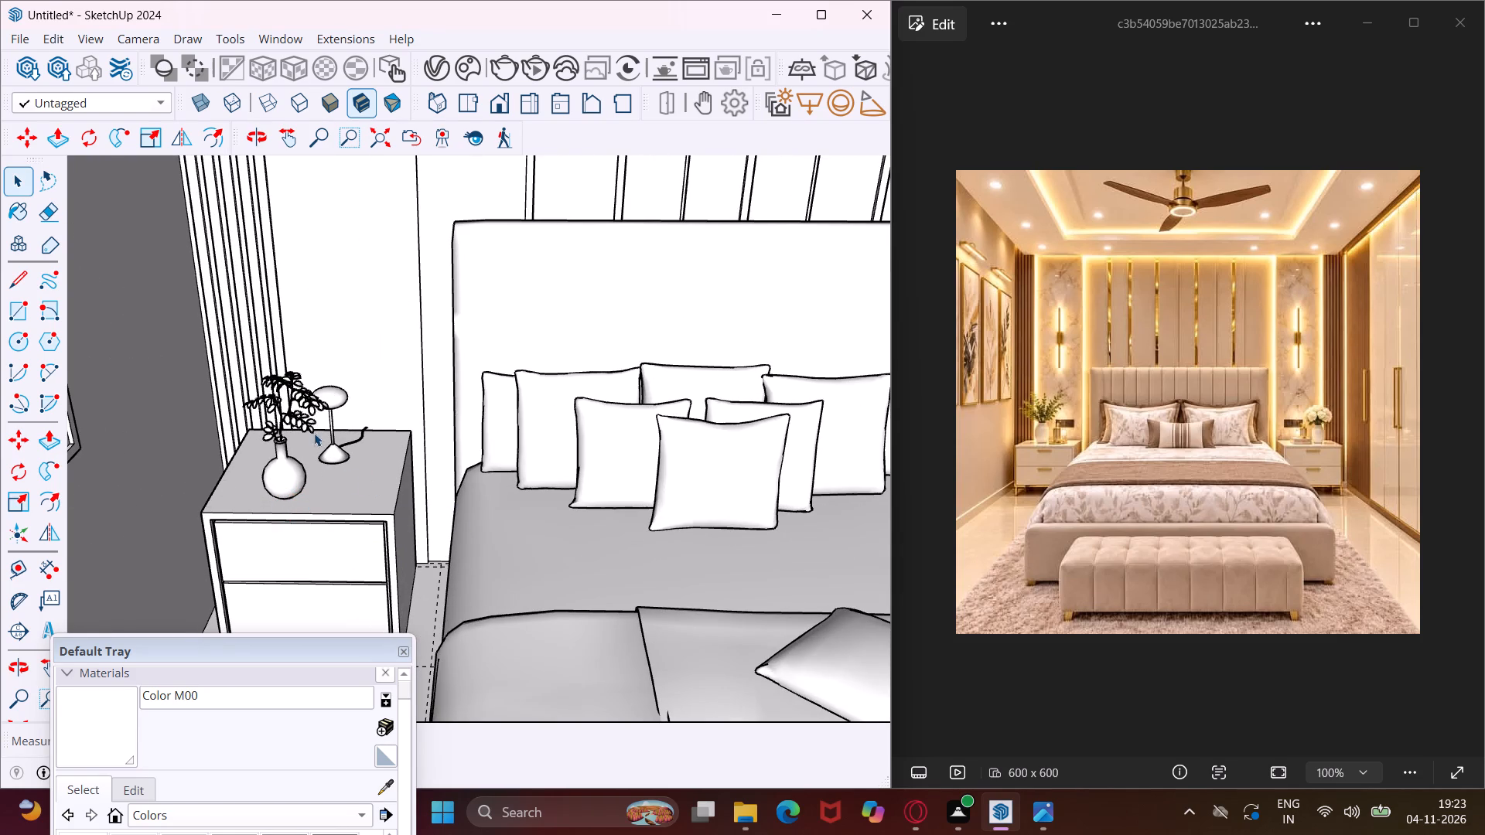
Move the Vase Roses 63-11 from outside the room onto the nightstand right of the bed, beside the table lamp.
scroll(306, 424, "down", 6)
scroll(285, 363, "down", 8)
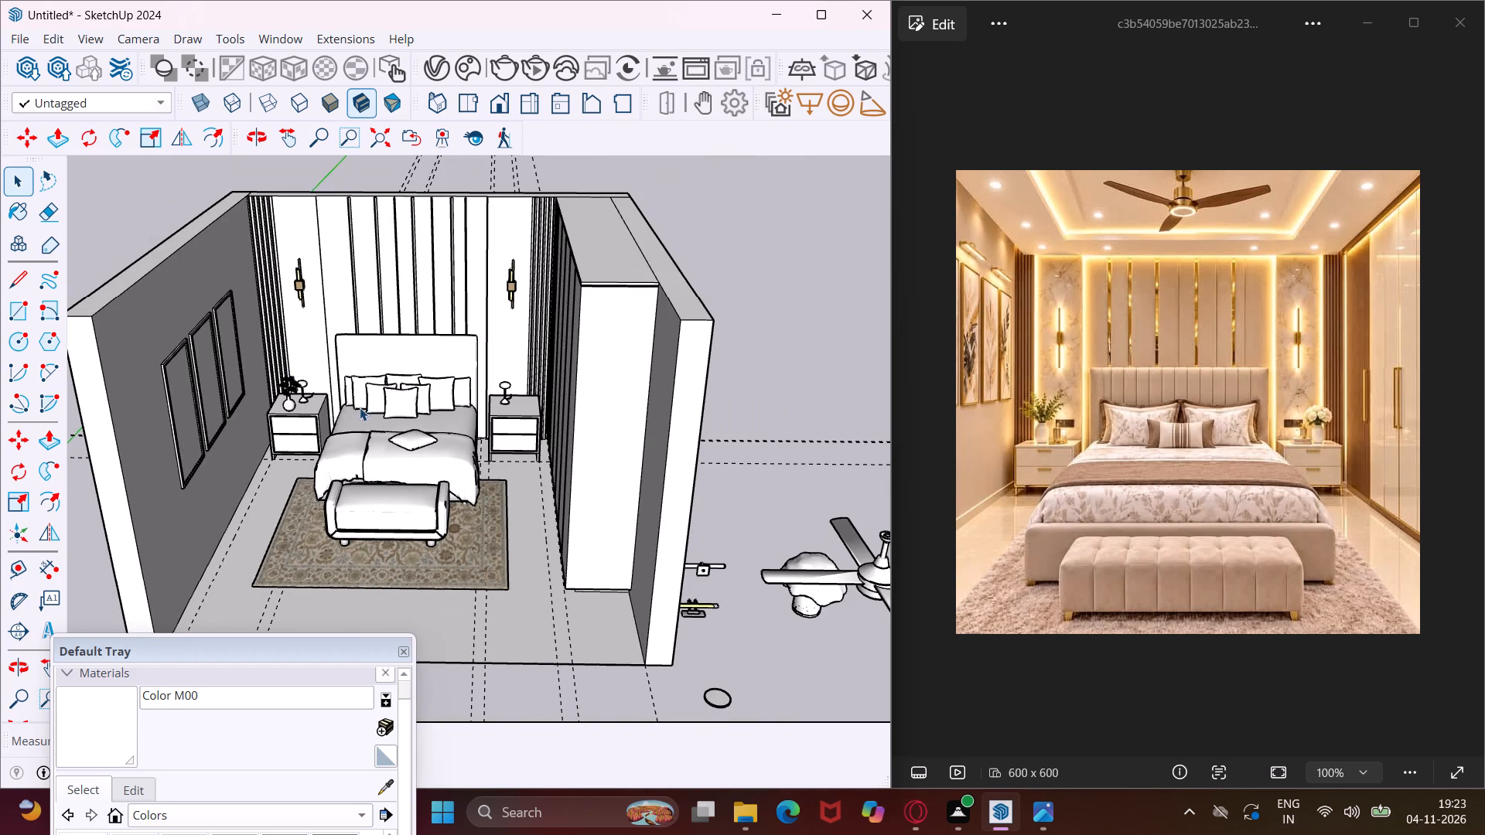
left_click(811, 614)
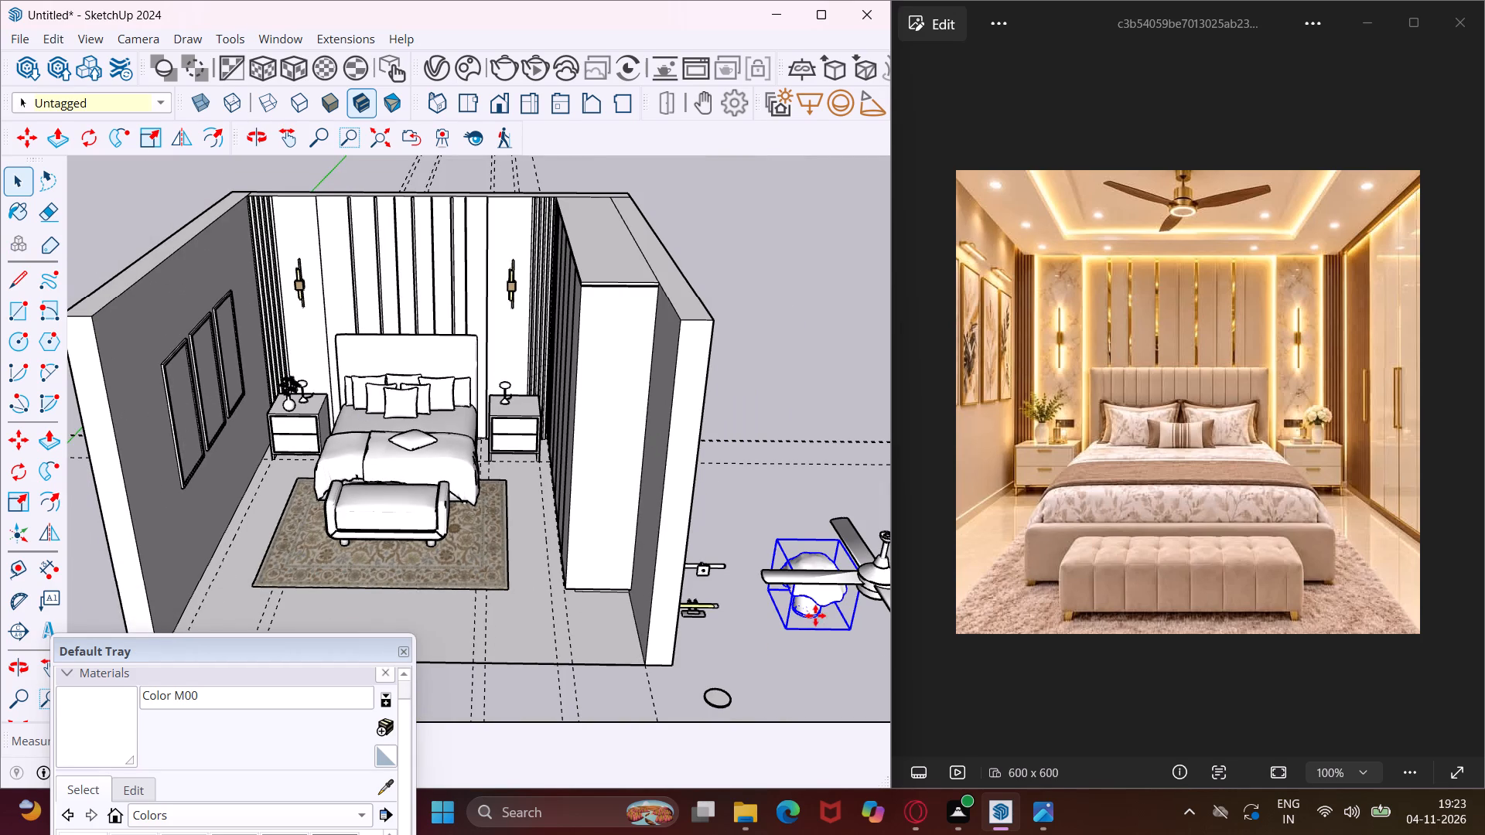
key("m")
scroll(835, 625, "up", 4)
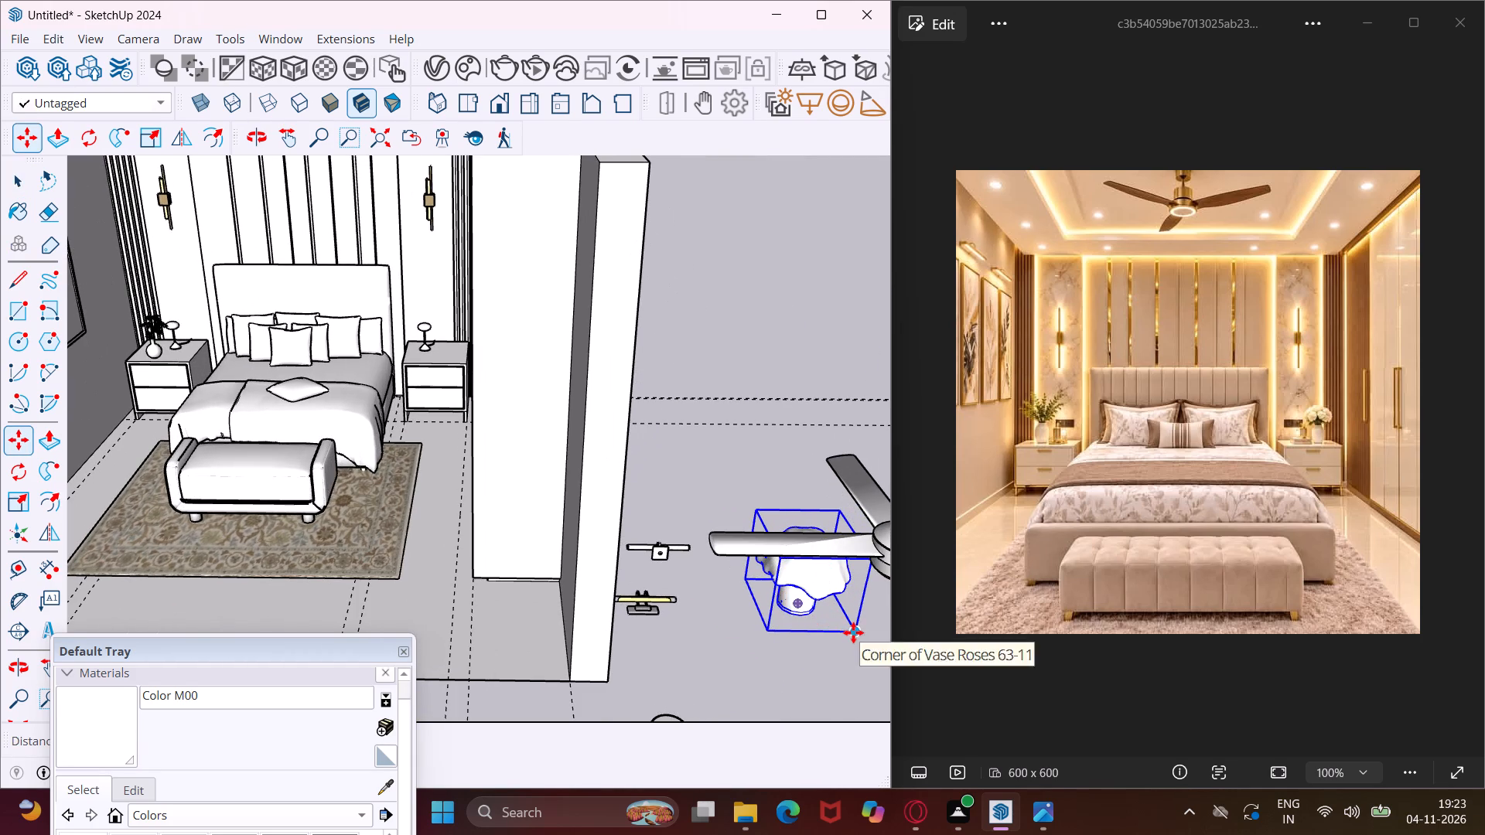
left_click(855, 632)
scroll(572, 707, "down", 4)
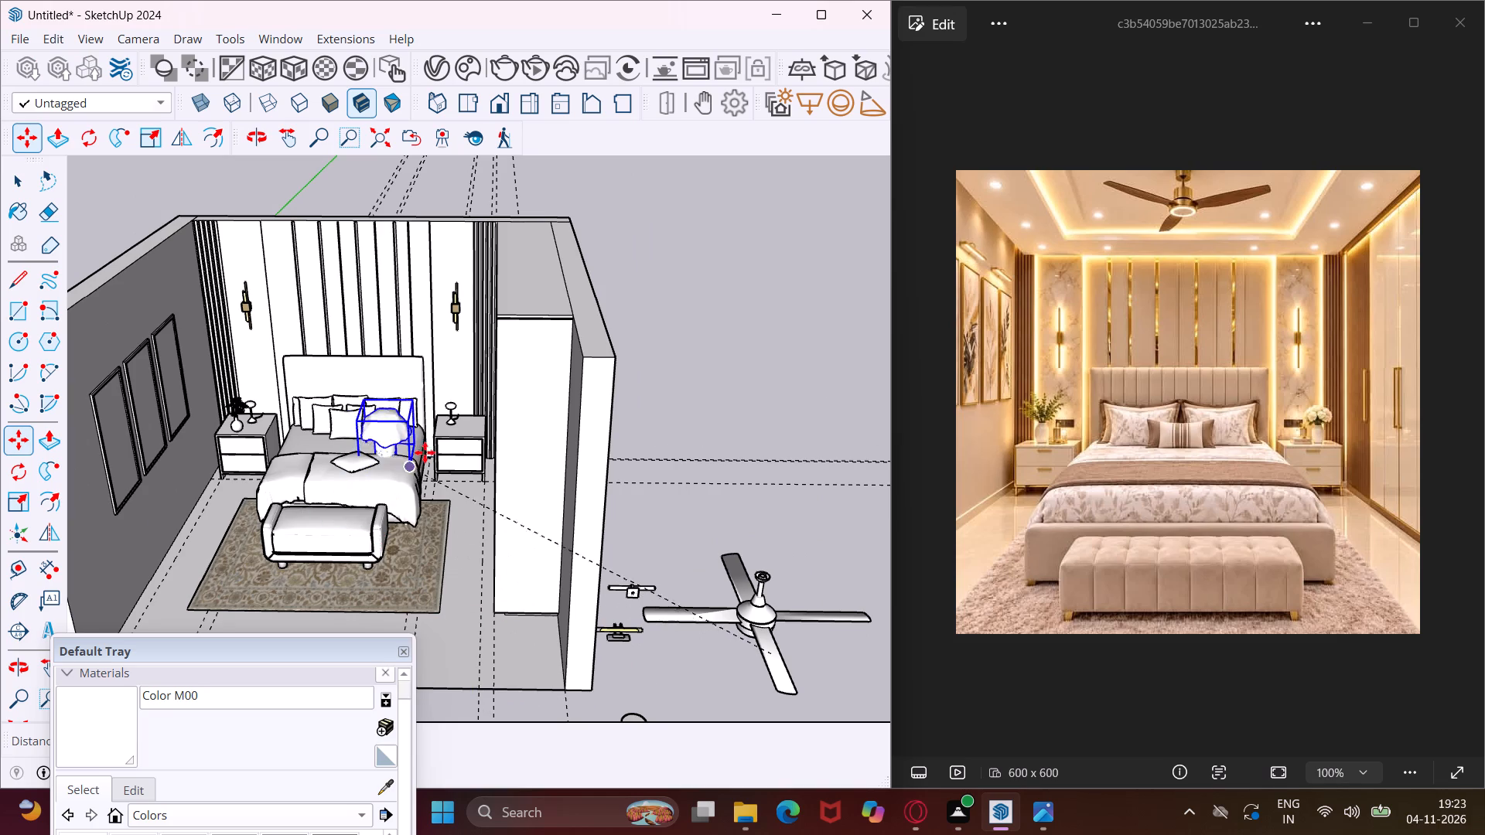
scroll(442, 435, "up", 16)
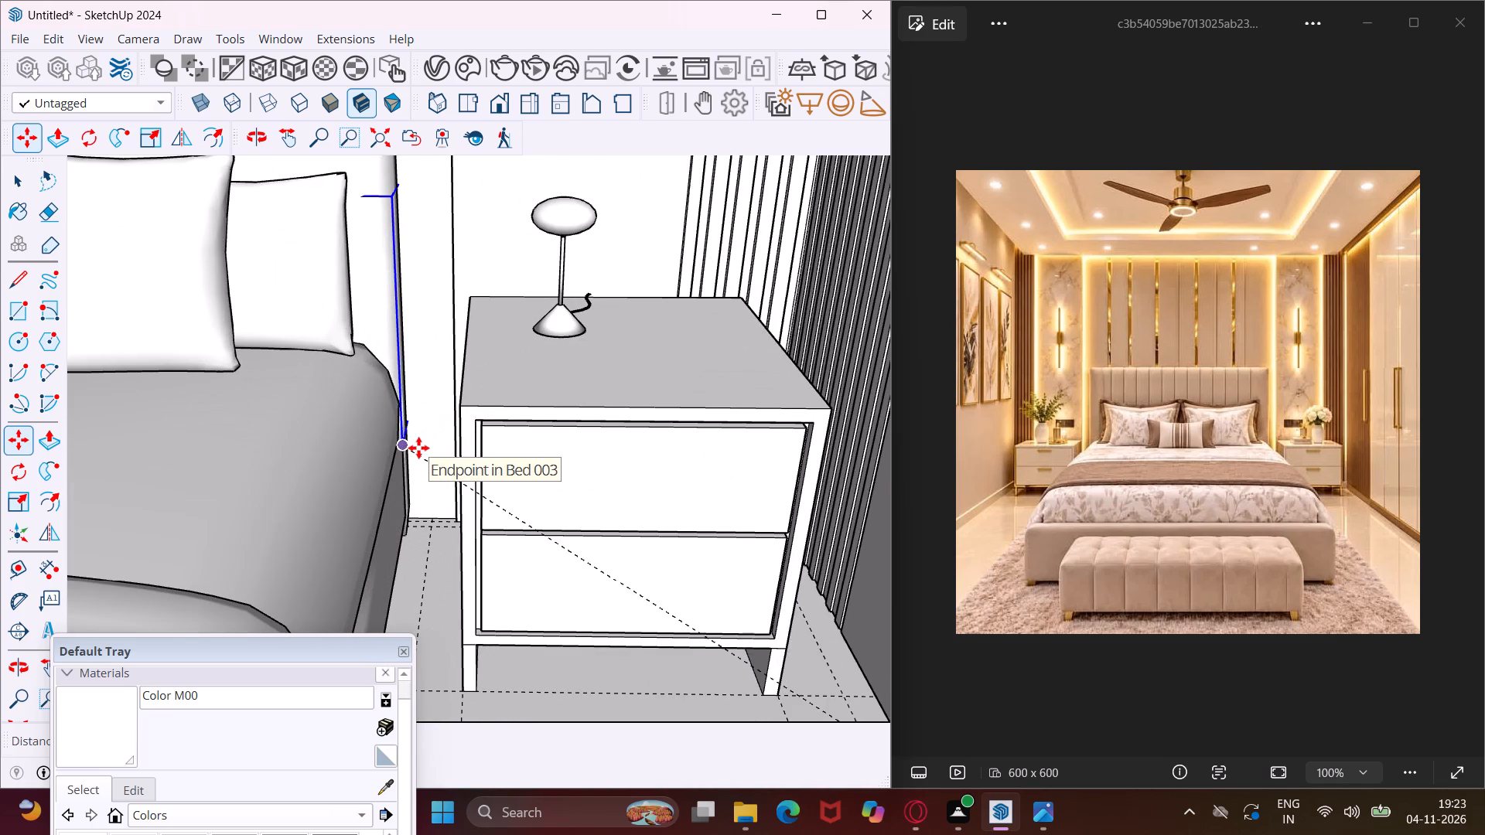
left_click(838, 420)
left_click(599, 381)
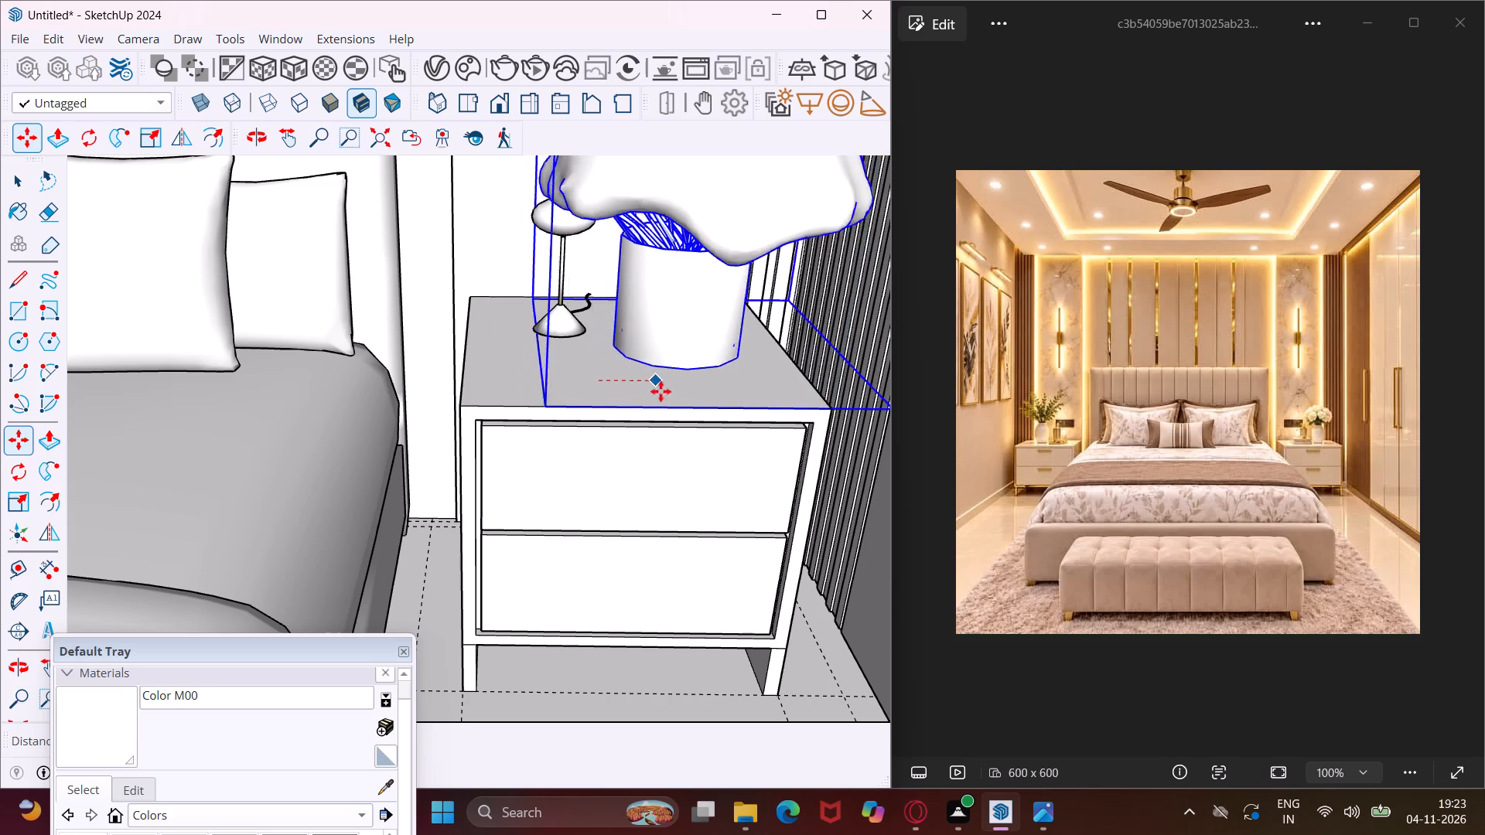
left_click(681, 394)
scroll(553, 394, "down", 5)
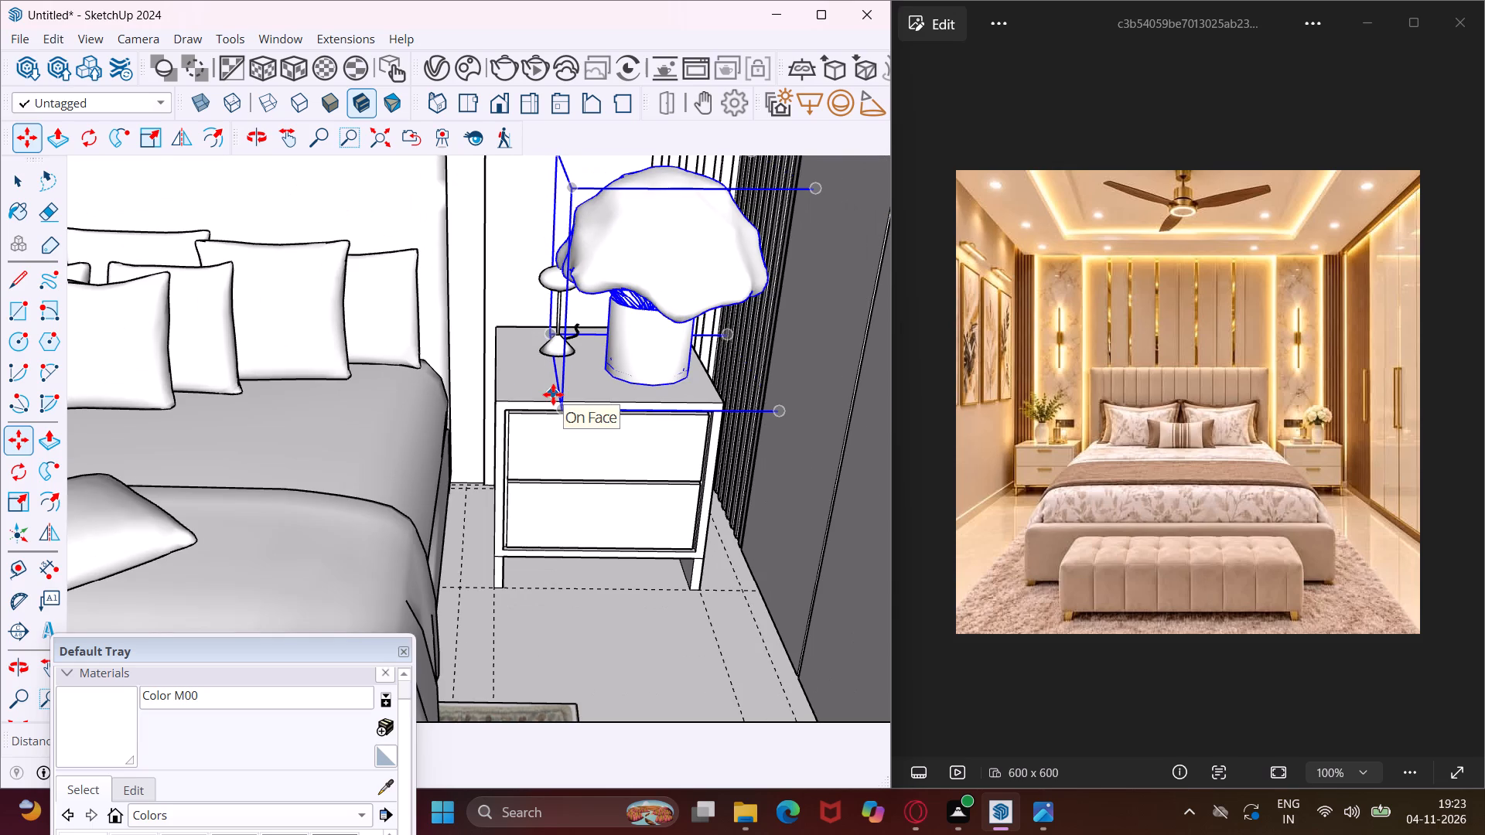
middle_click_drag(553, 394, 596, 341)
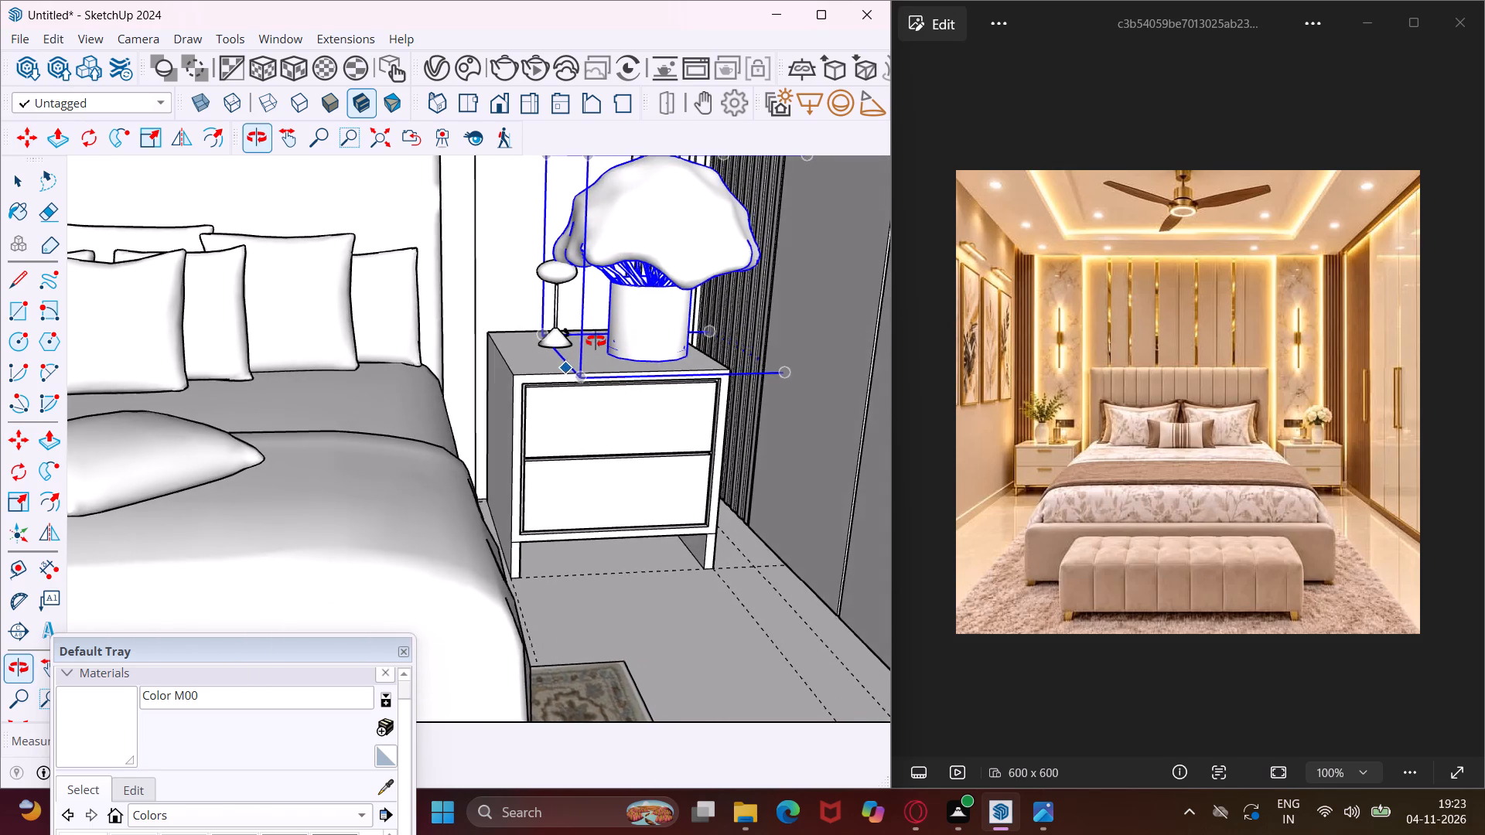
middle_click_drag(596, 341, 590, 341)
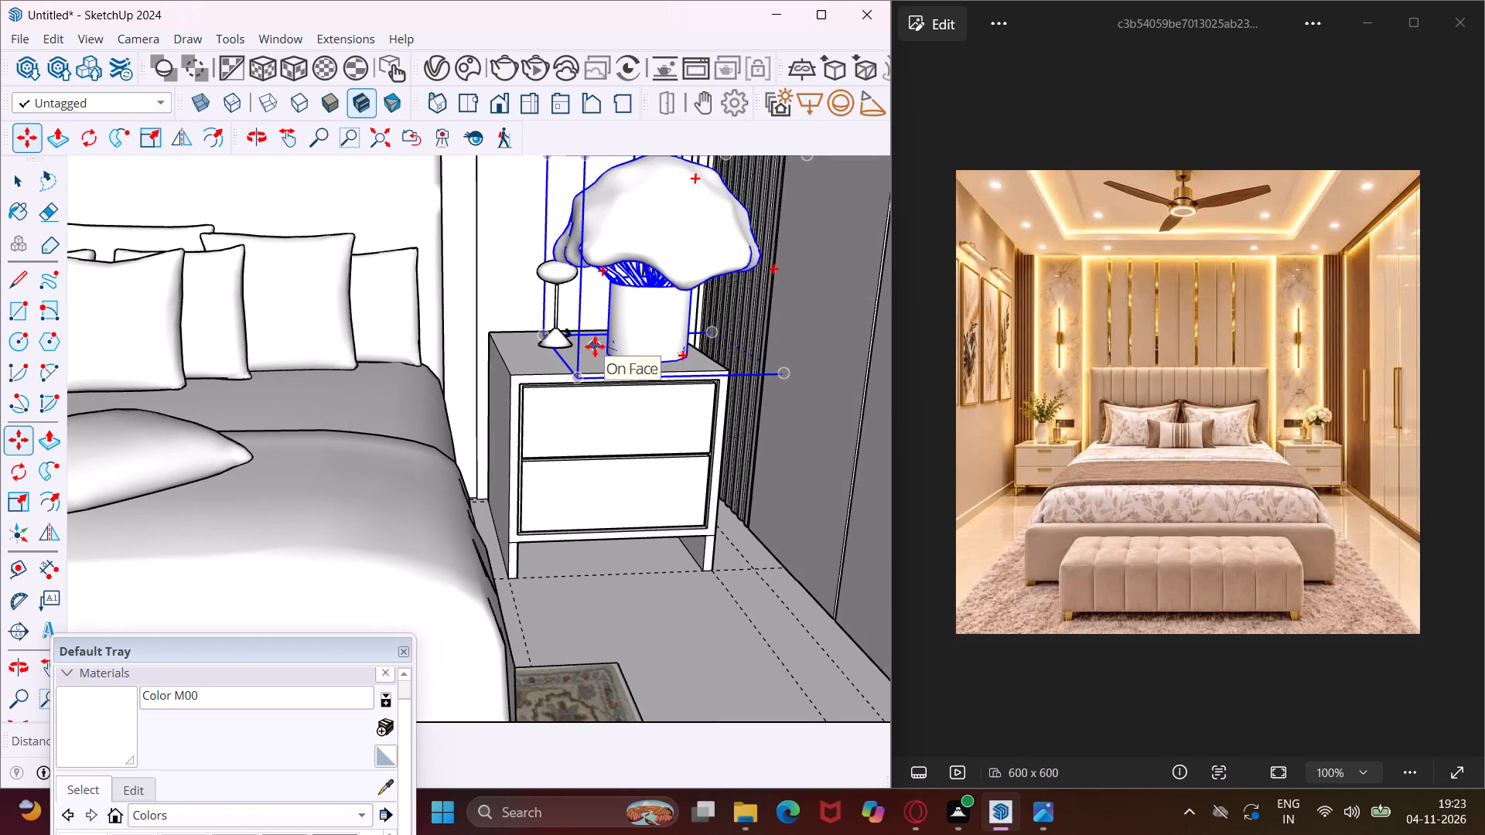
key("Escape")
key("space")
Move the table lamp on the nightstand right of the bed slightly toward the bed, away from the rose vase.
left_click(560, 341)
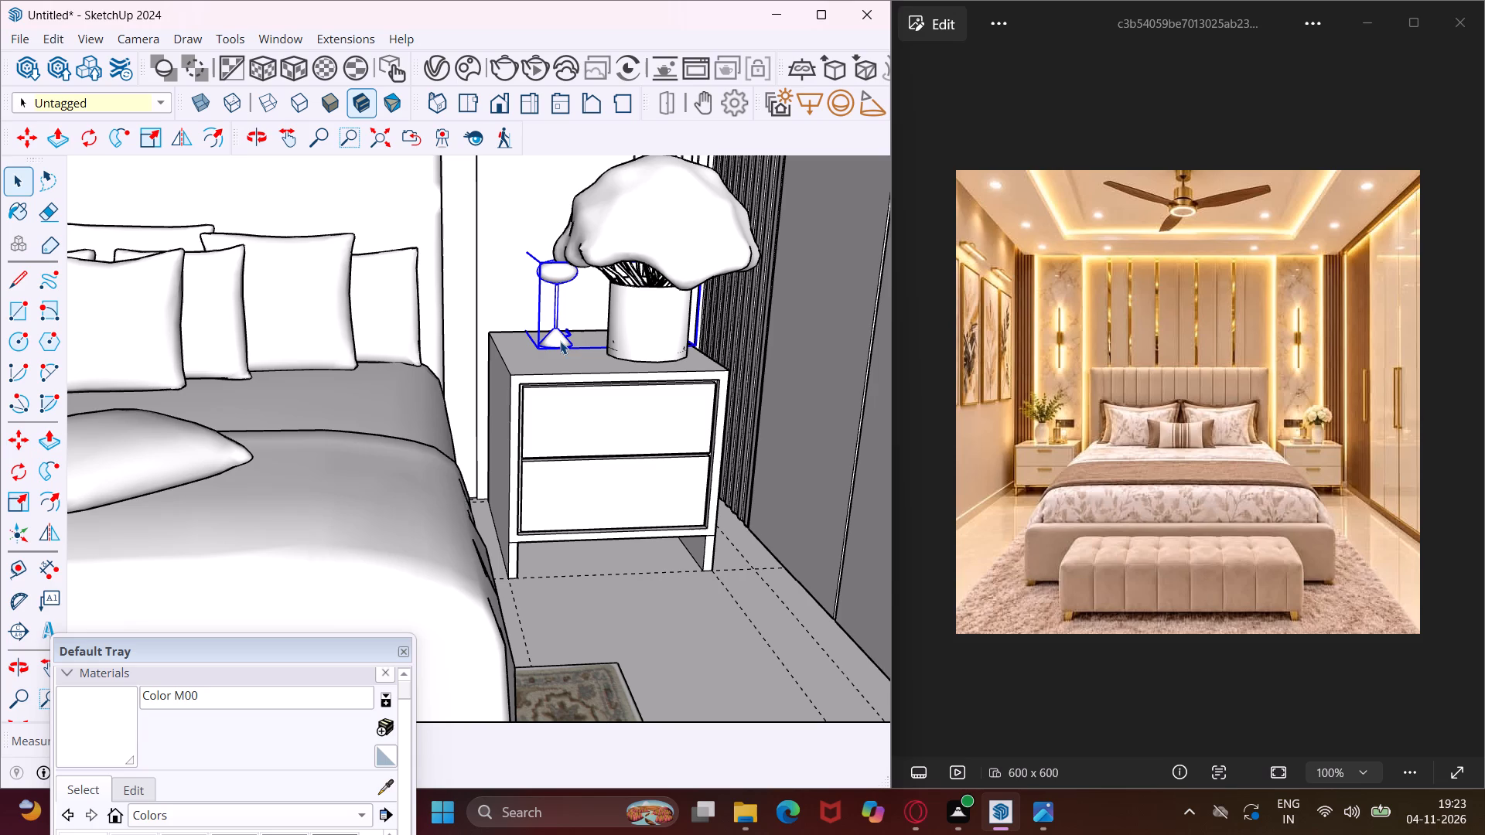
key("m")
scroll(582, 363, "up", 4)
left_click(582, 363)
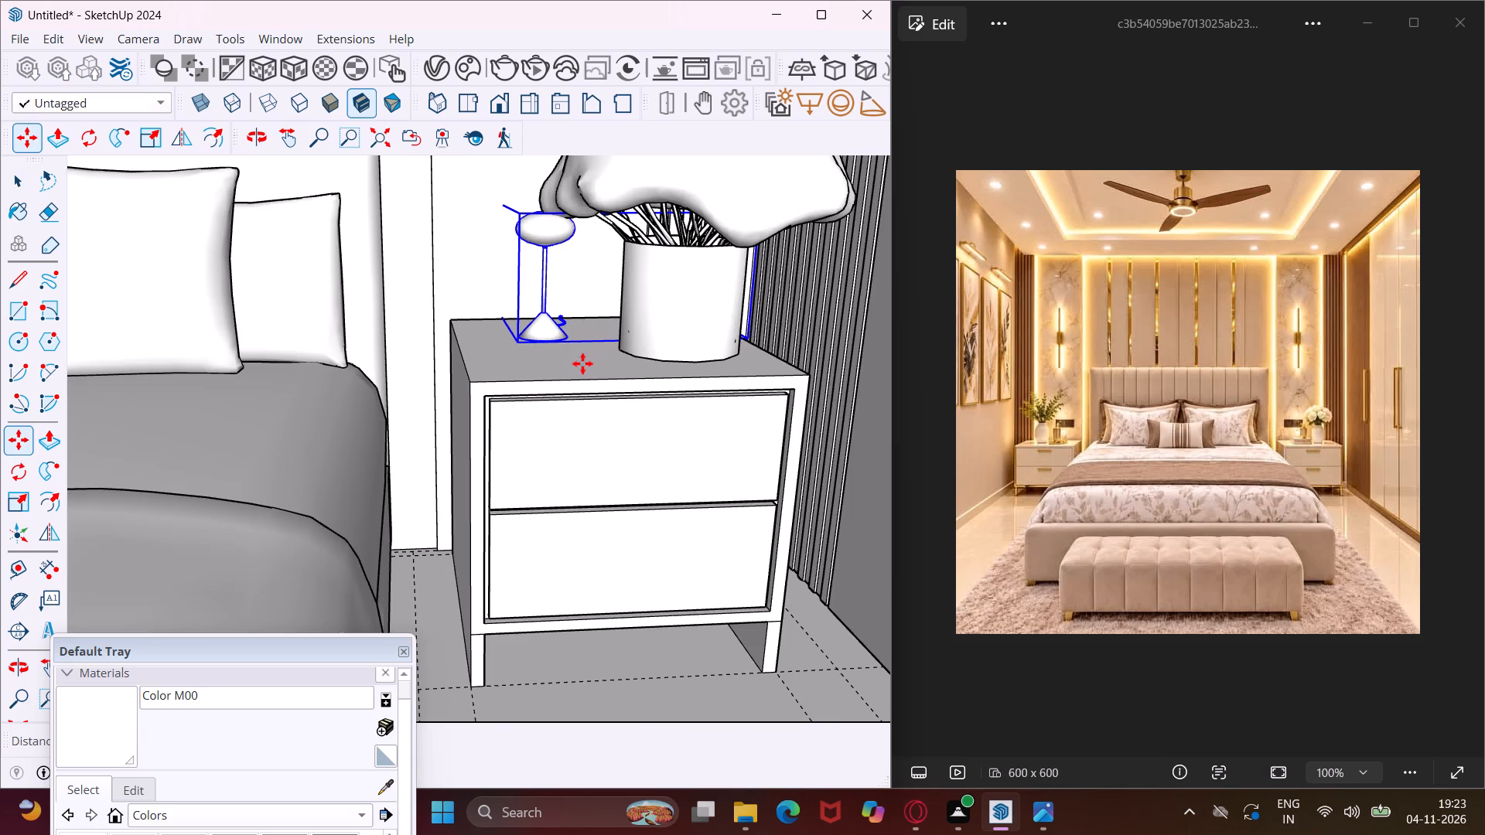
left_click(542, 364)
scroll(572, 331, "down", 6)
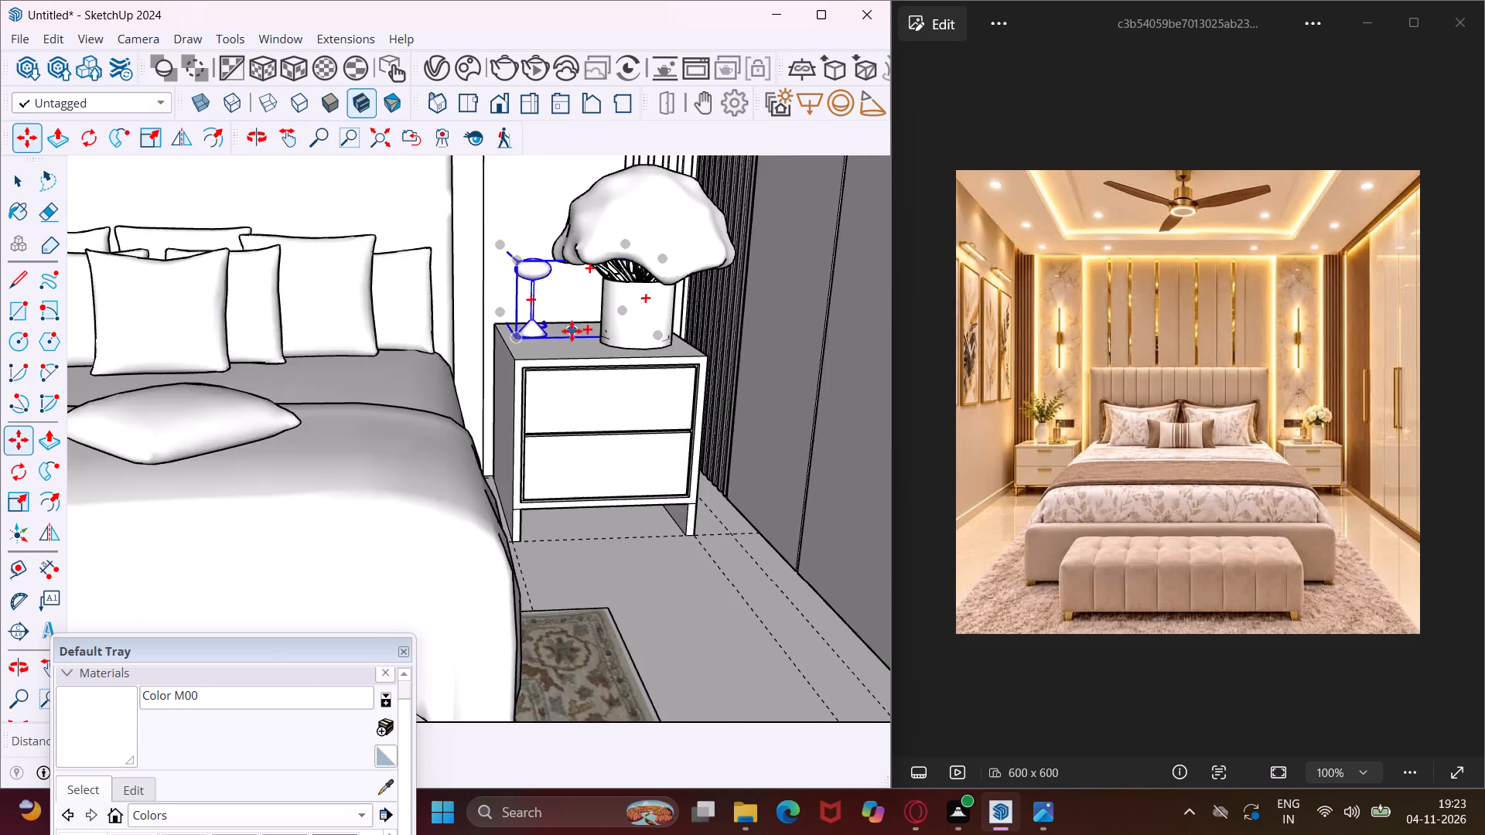
scroll(572, 331, "down", 6)
key("Escape")
key("space")
Move the table lamp on the nightstand left of the bed slightly toward the bed, away from Vase 111-18.
scroll(195, 336, "up", 3)
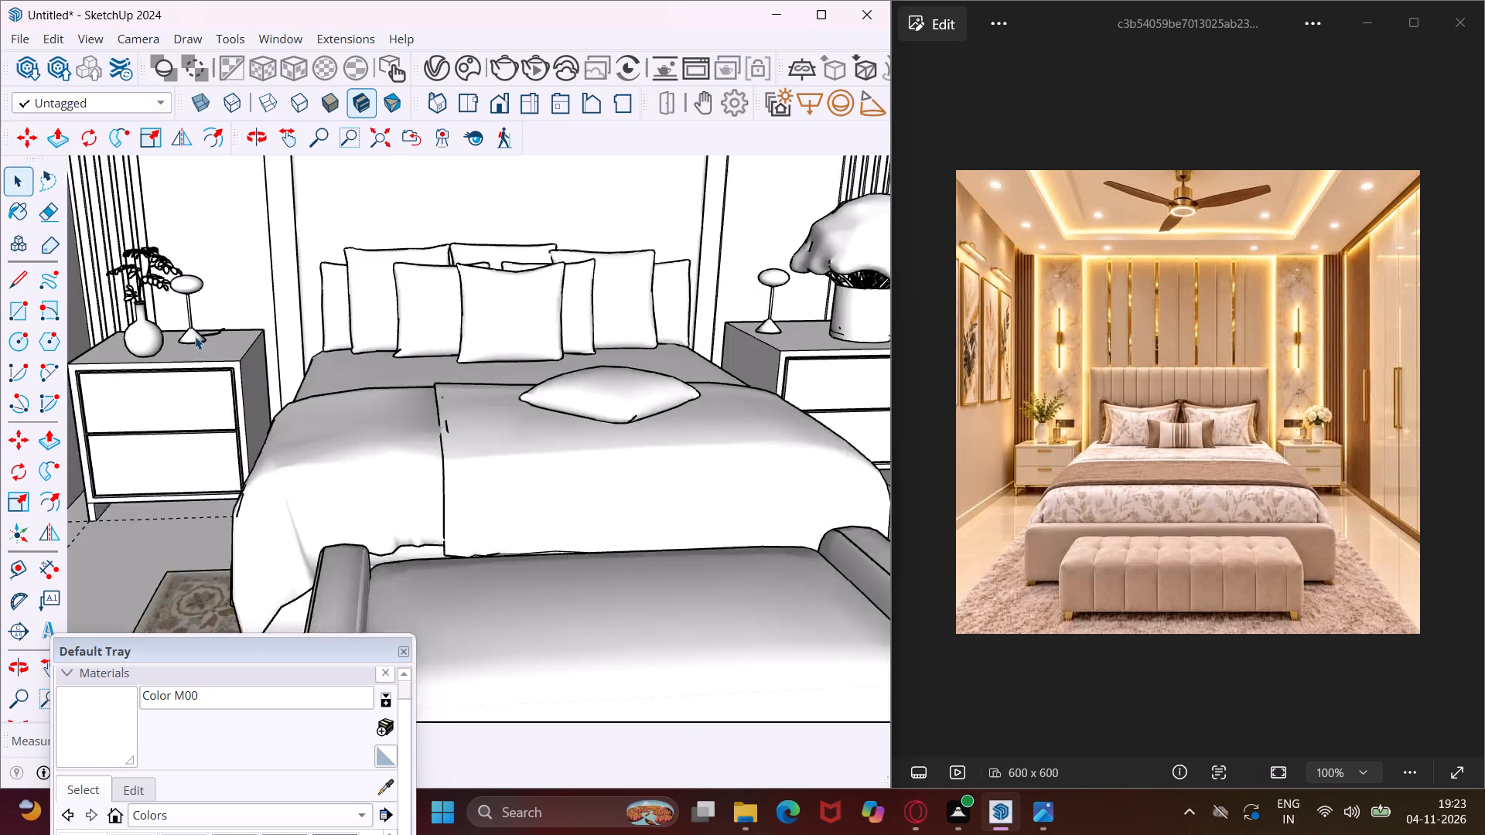
scroll(195, 336, "up", 7)
left_click(195, 336)
key("m")
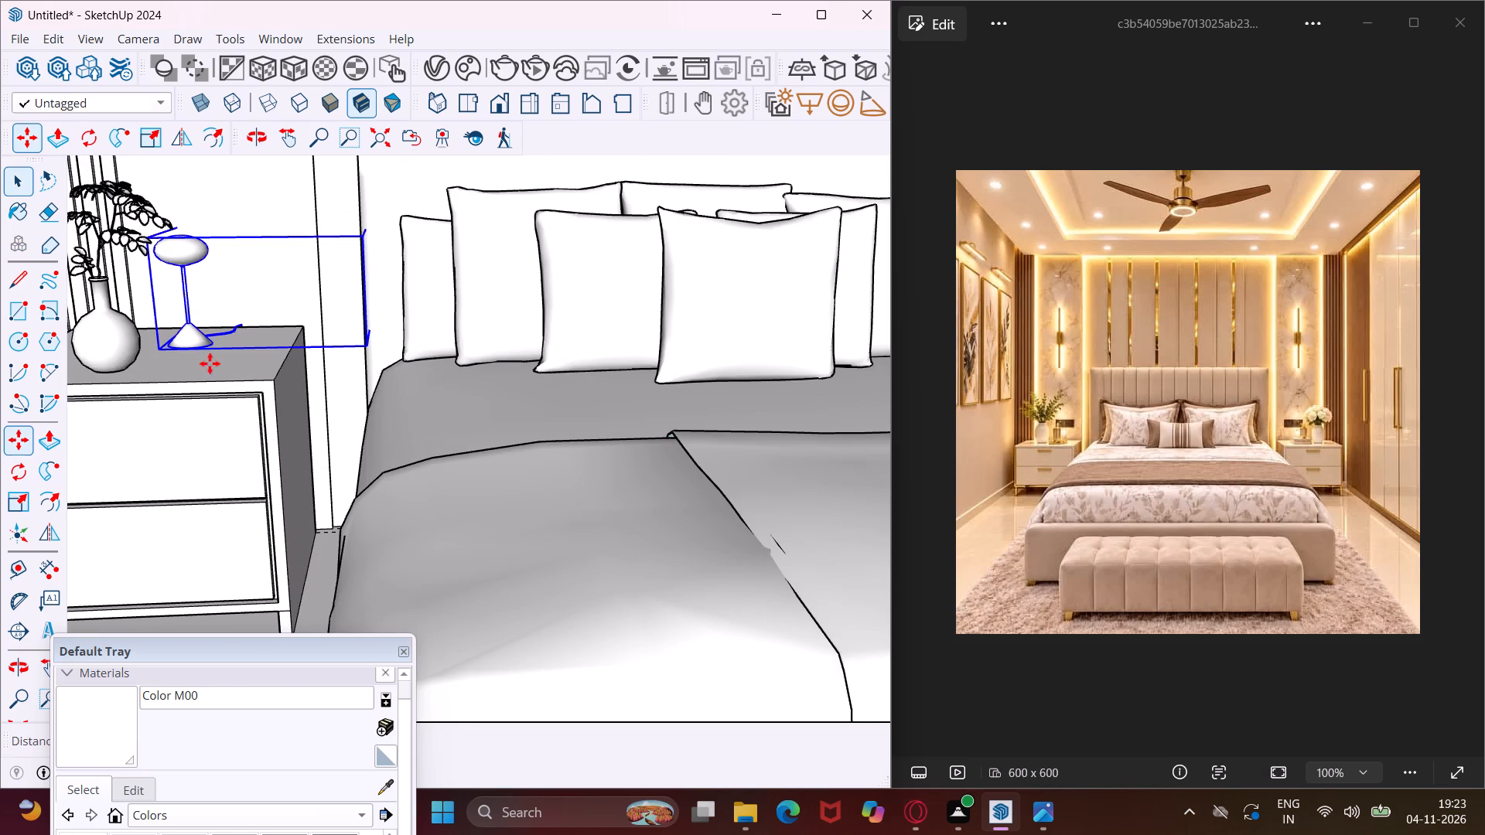
left_click(210, 370)
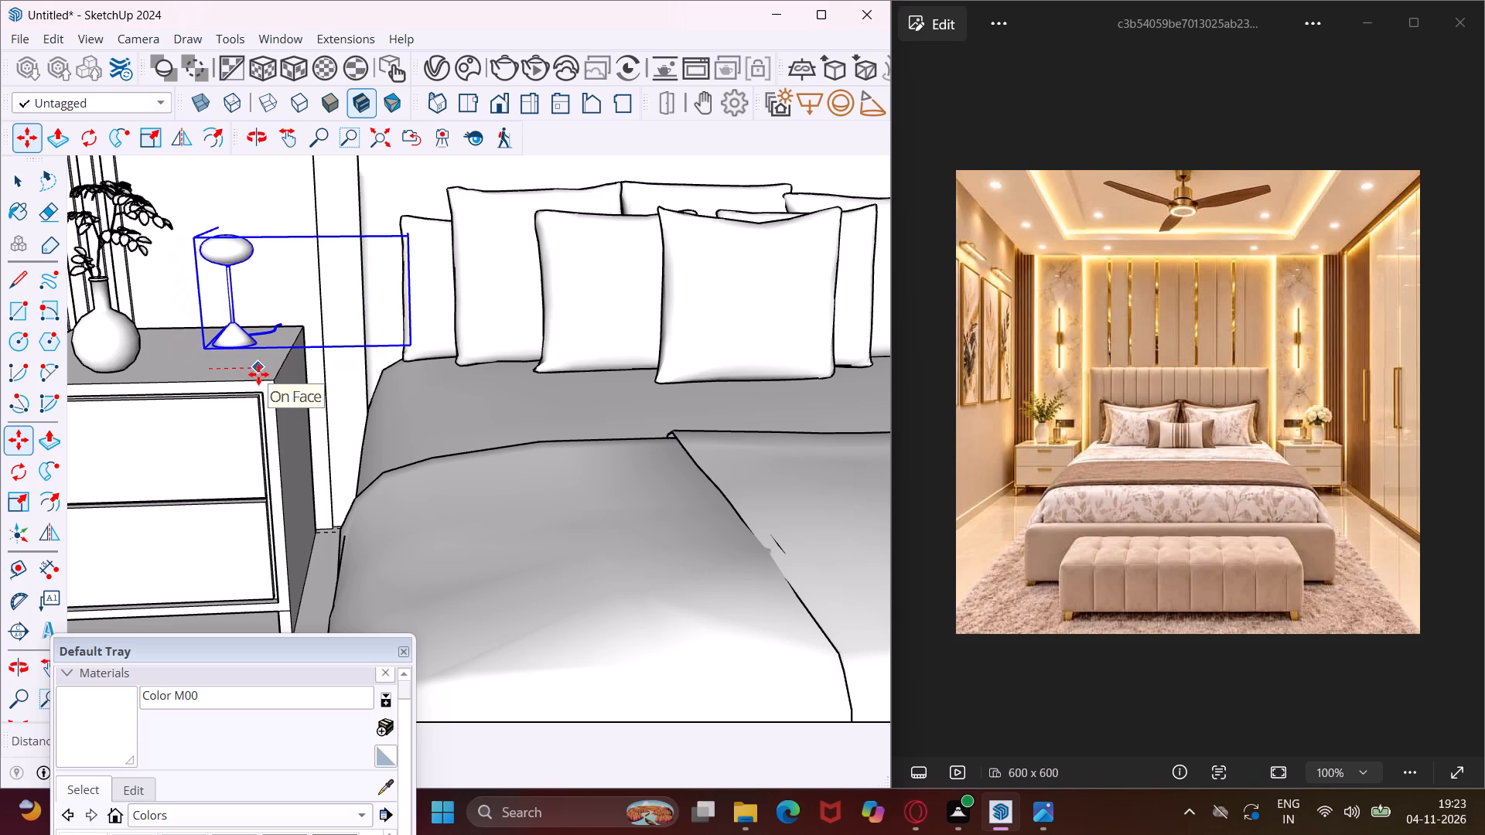
left_click(258, 374)
key("Escape")
key("space")
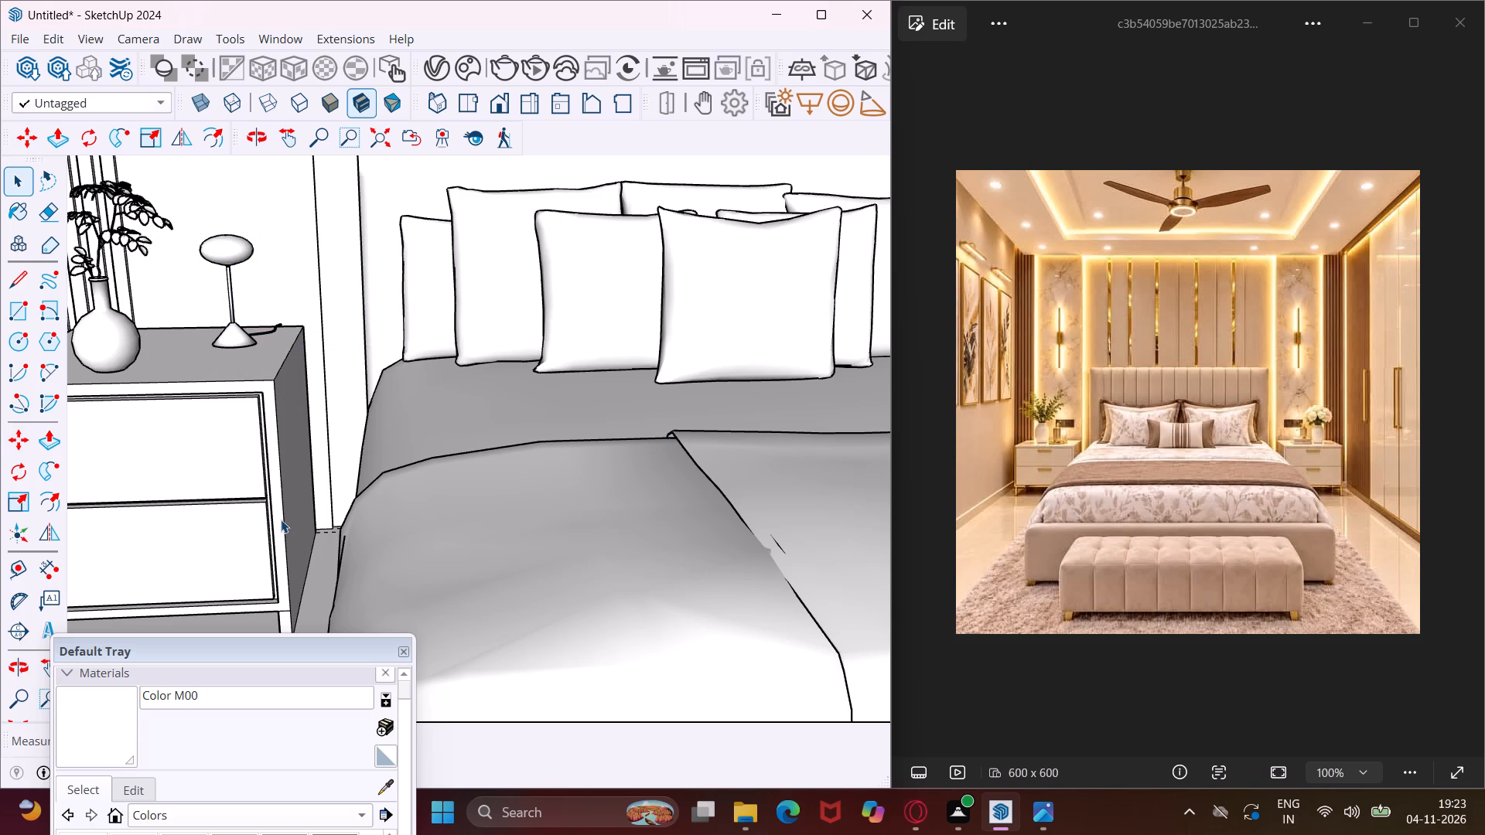
Search 3D Warehouse for "handle".
scroll(281, 520, "down", 11)
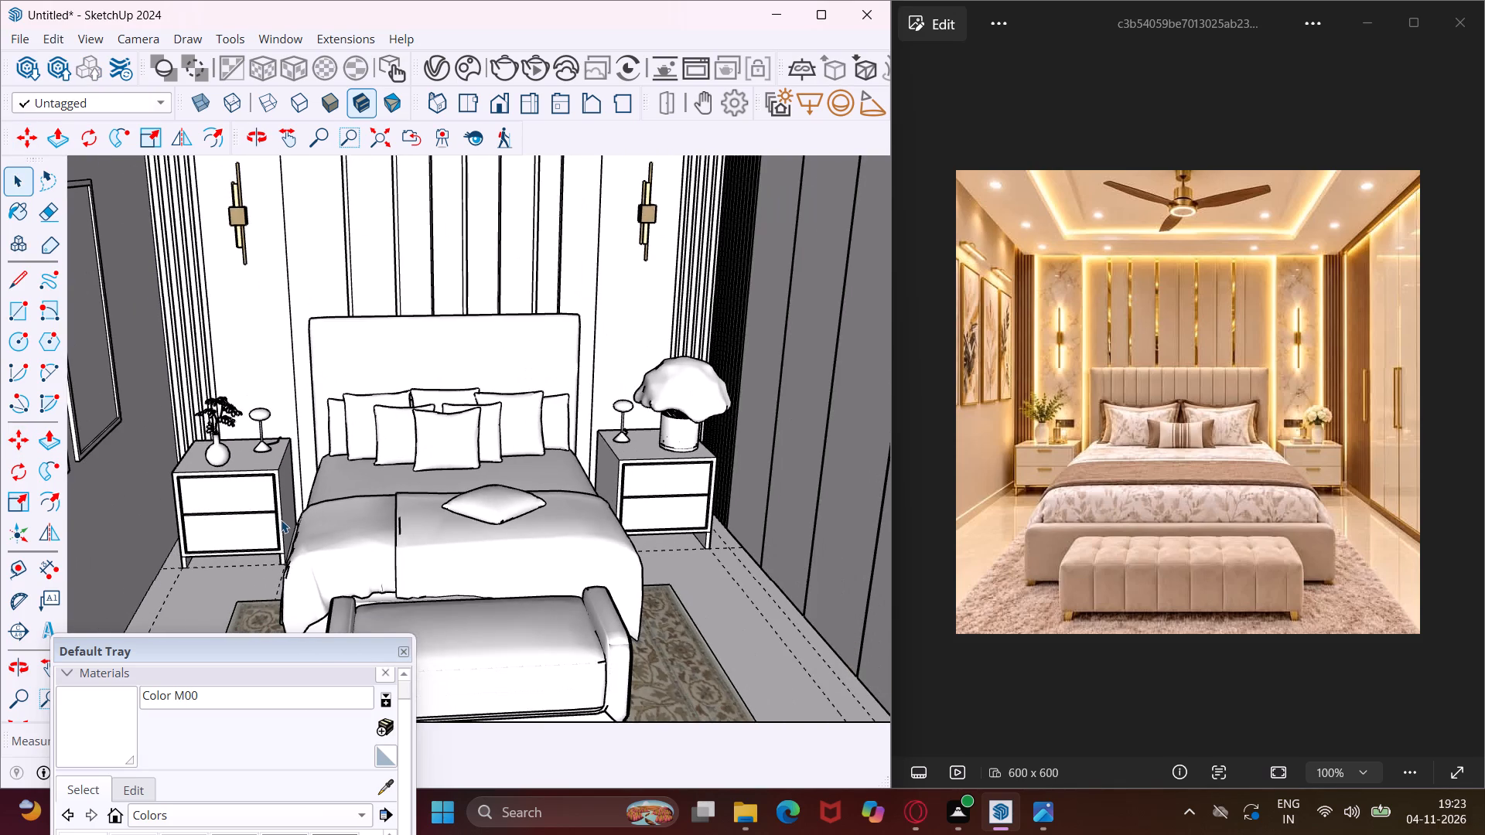
scroll(281, 520, "down", 4)
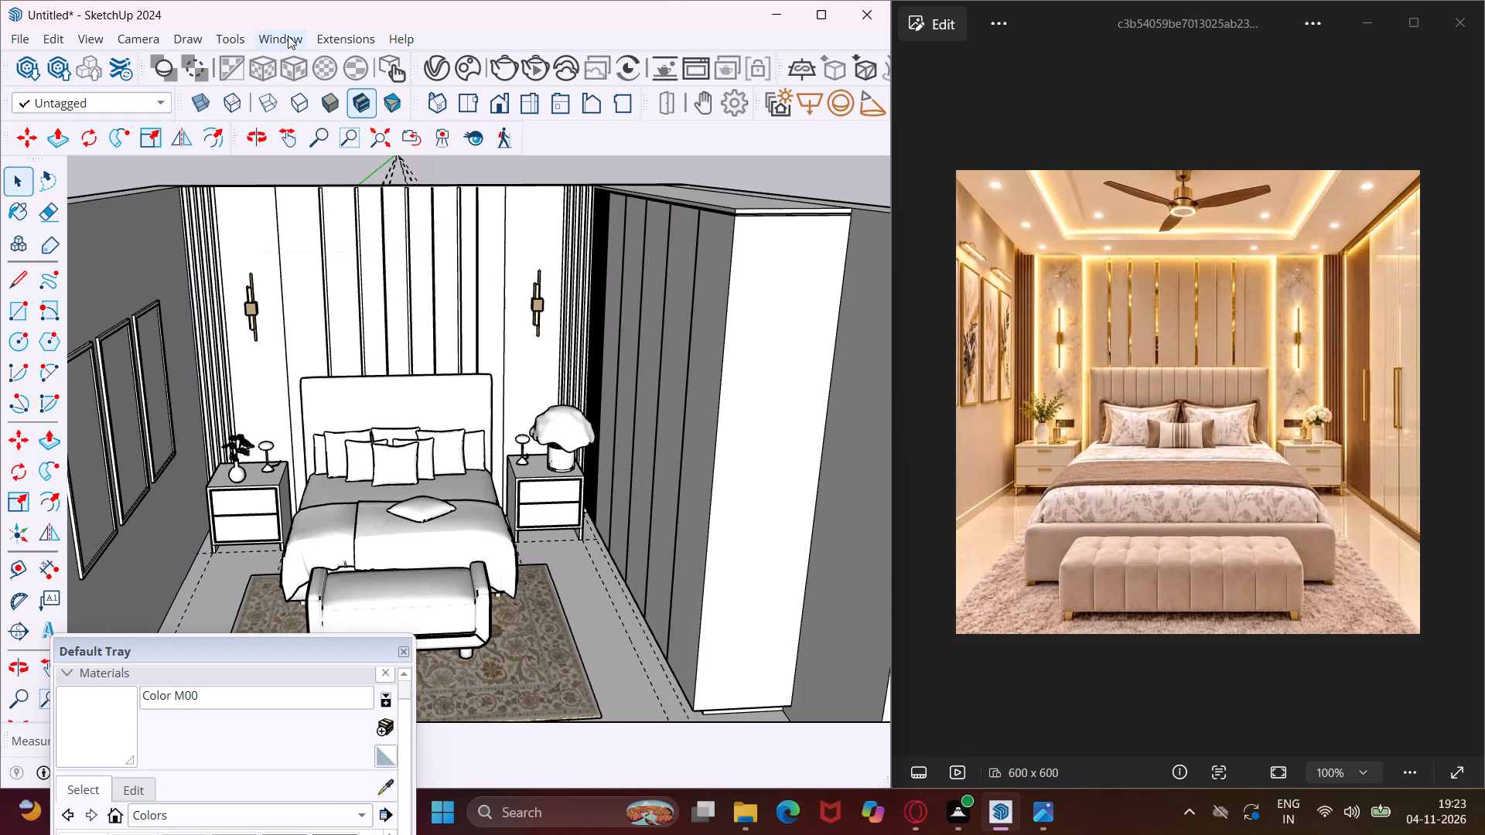
left_click(288, 36)
left_click(316, 176)
left_click(288, 46)
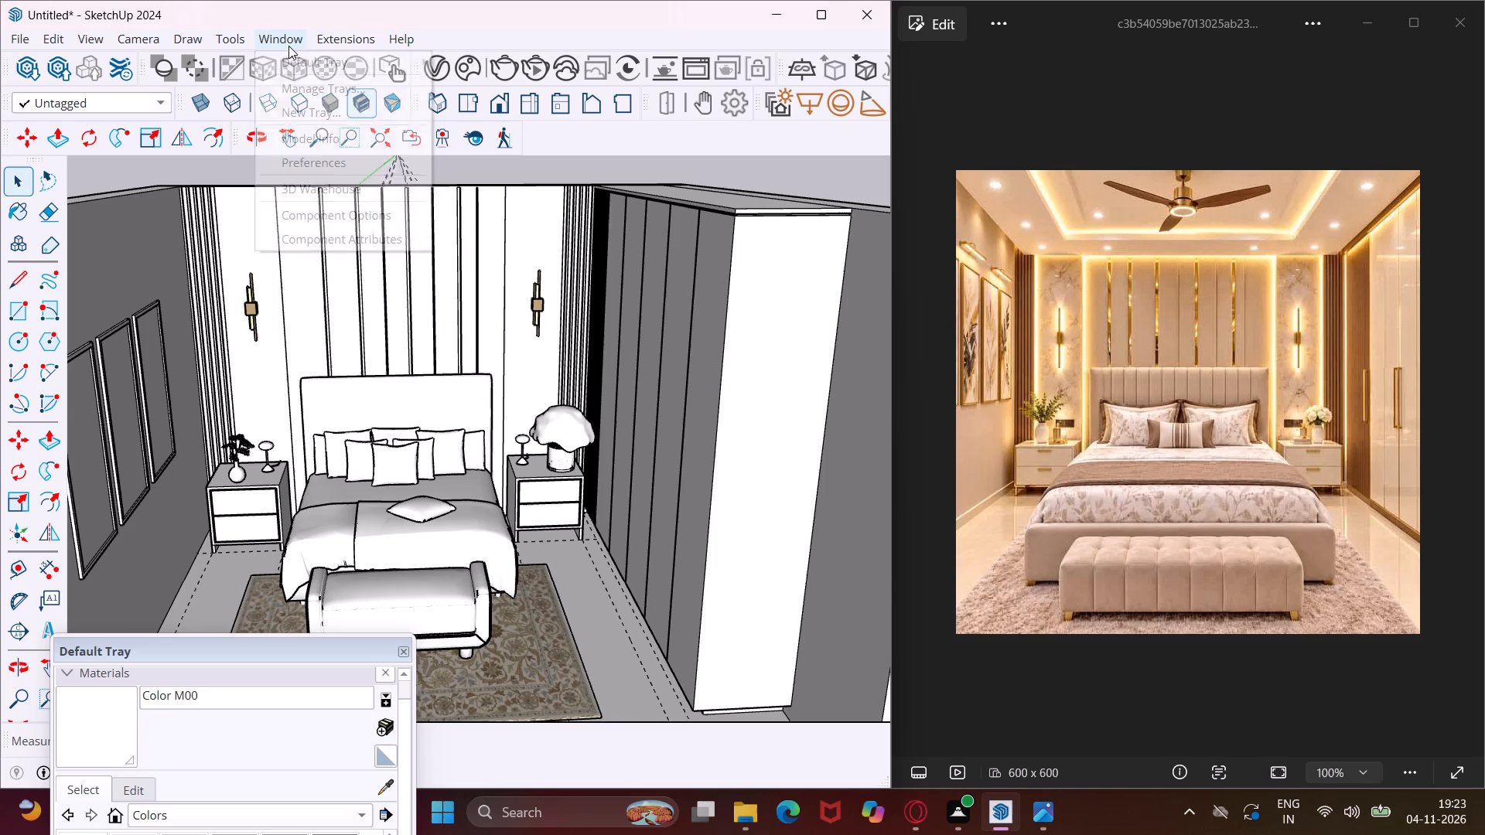
left_click(313, 178)
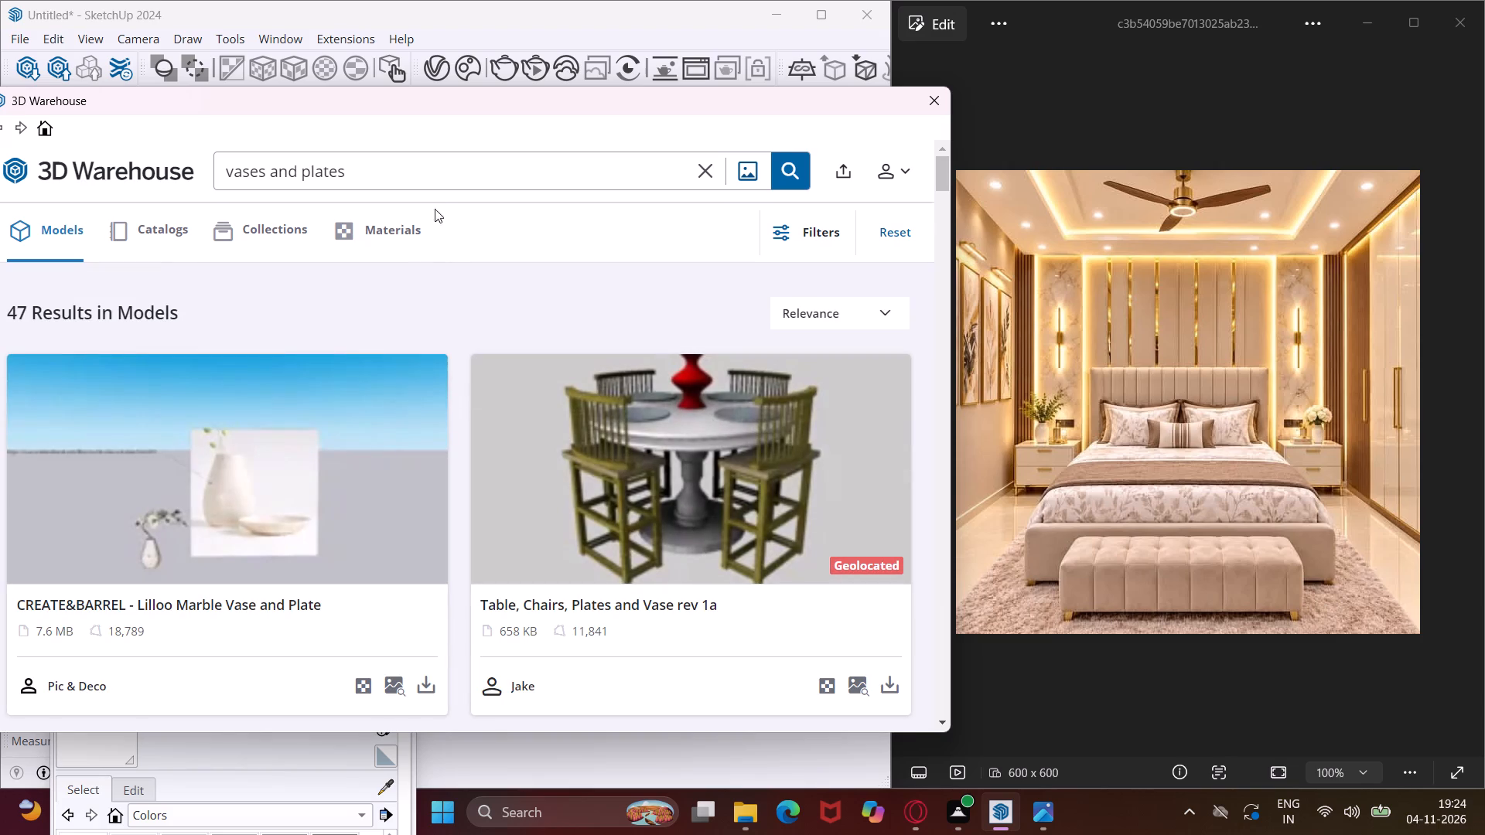
left_click(442, 167)
key("BackSpace")
key("BackSpace")
key("BackSpace")
key("BackSpace")
key("BackSpace")
key("BackSpace")
key("BackSpace")
key("BackSpace")
key("BackSpace")
key("BackSpace")
key("BackSpace")
key("BackSpace")
key("BackSpace")
key("BackSpace")
key("BackSpace")
key("BackSpace")
key("BackSpace")
key("BackSpace")
key("BackSpace")
key("BackSpace")
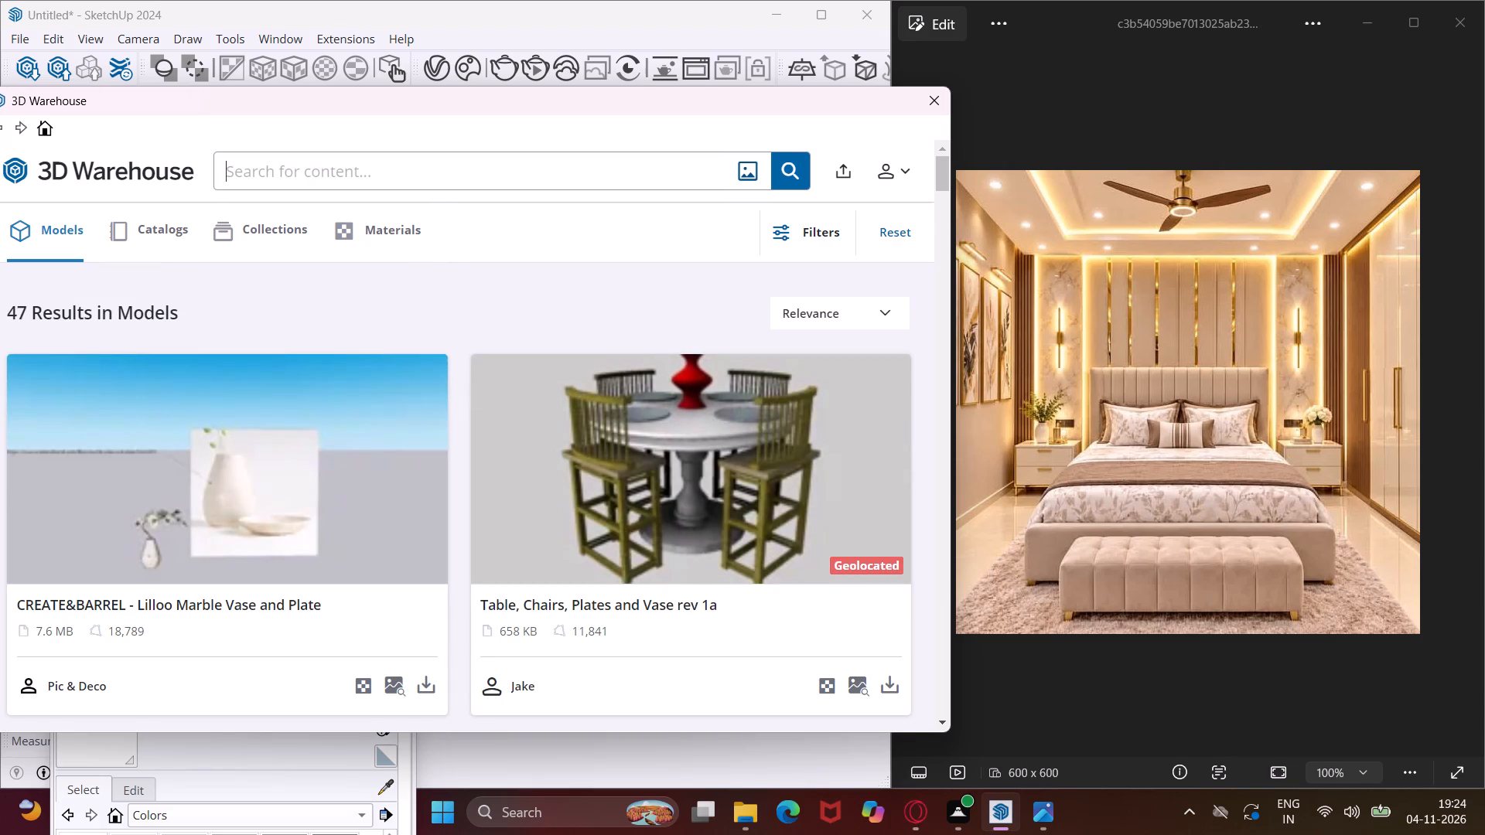
type("ha")
key("m")
type("dl")
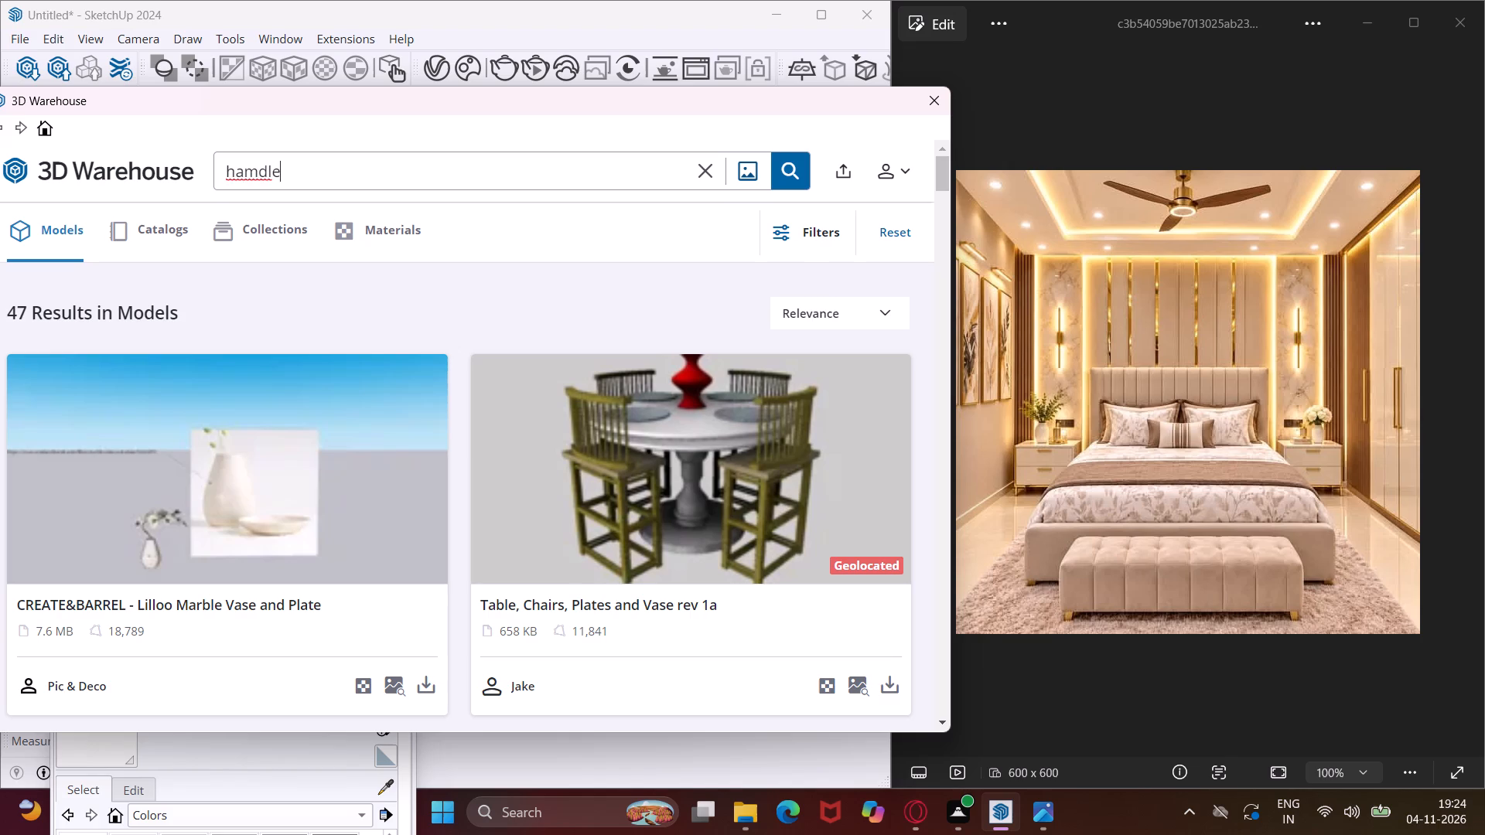
key("e")
key("Return")
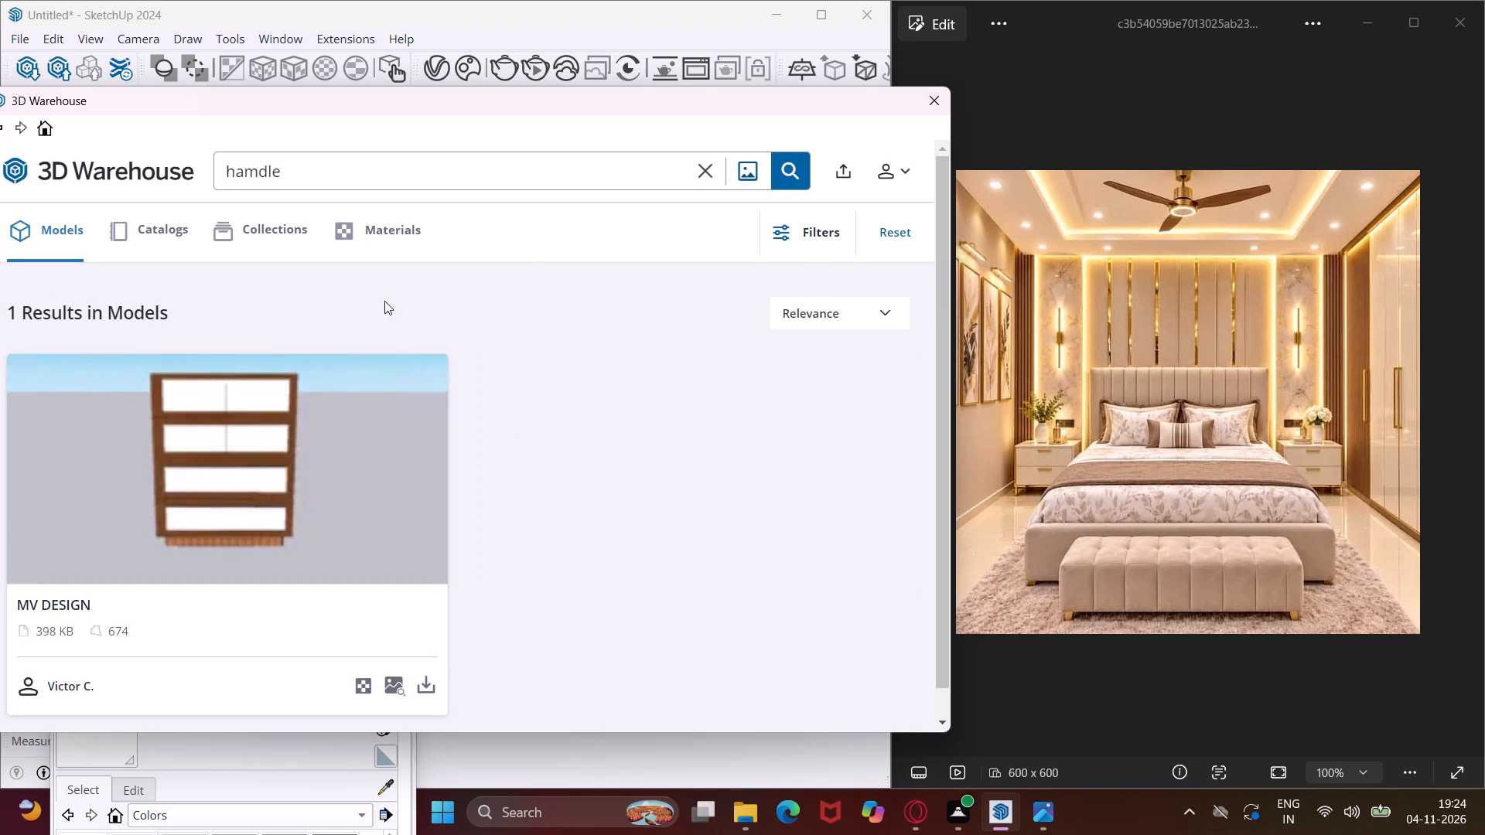
left_click(257, 169)
key("BackSpace")
key("n")
key("Return")
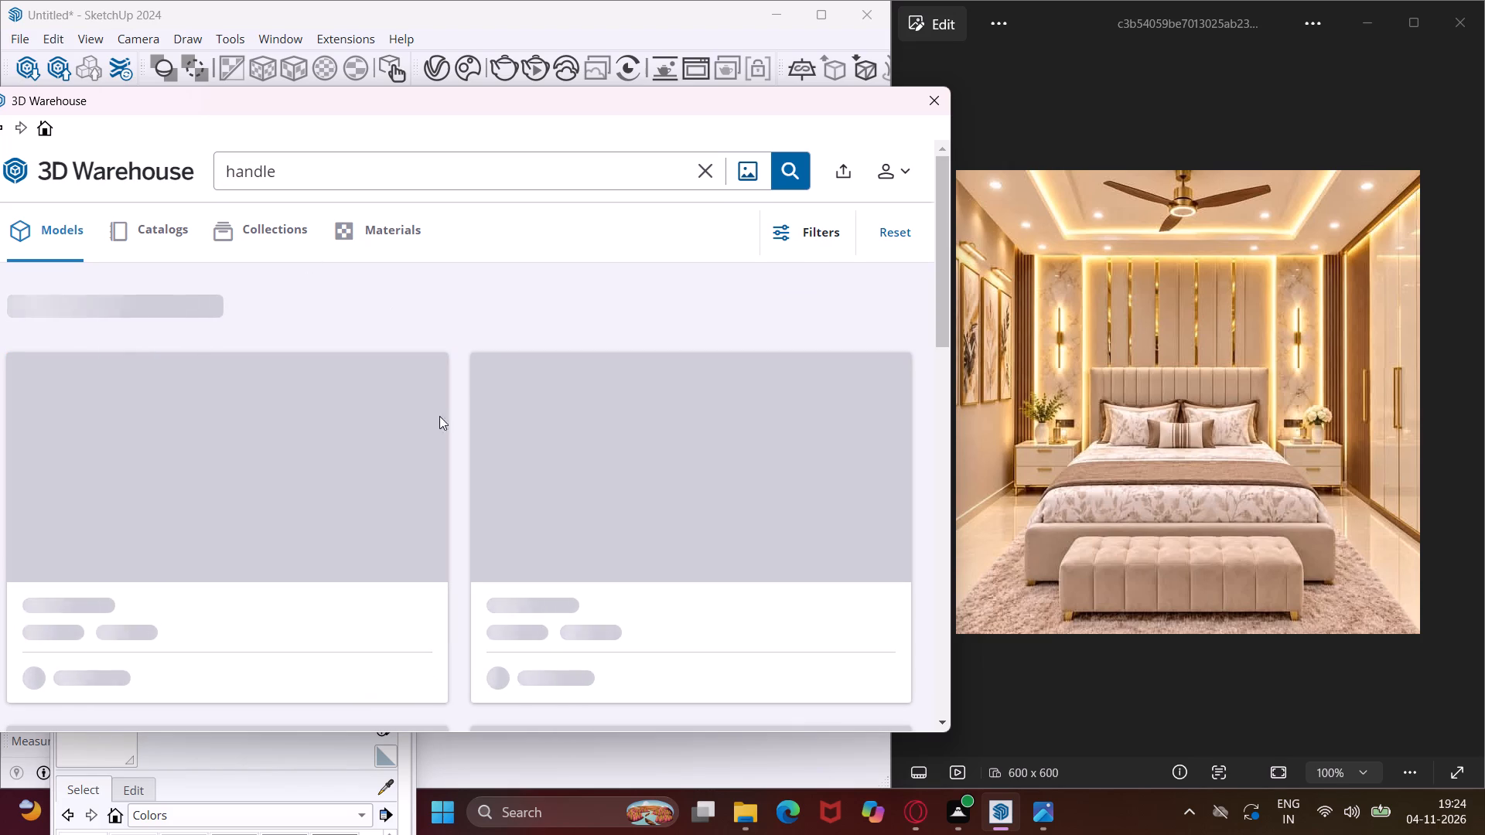
Download the brass Handle by Ébénisterie C.L.O.D. from the handle results into the model and place it on the floor near the wardrobe.
scroll(312, 379, "down", 1)
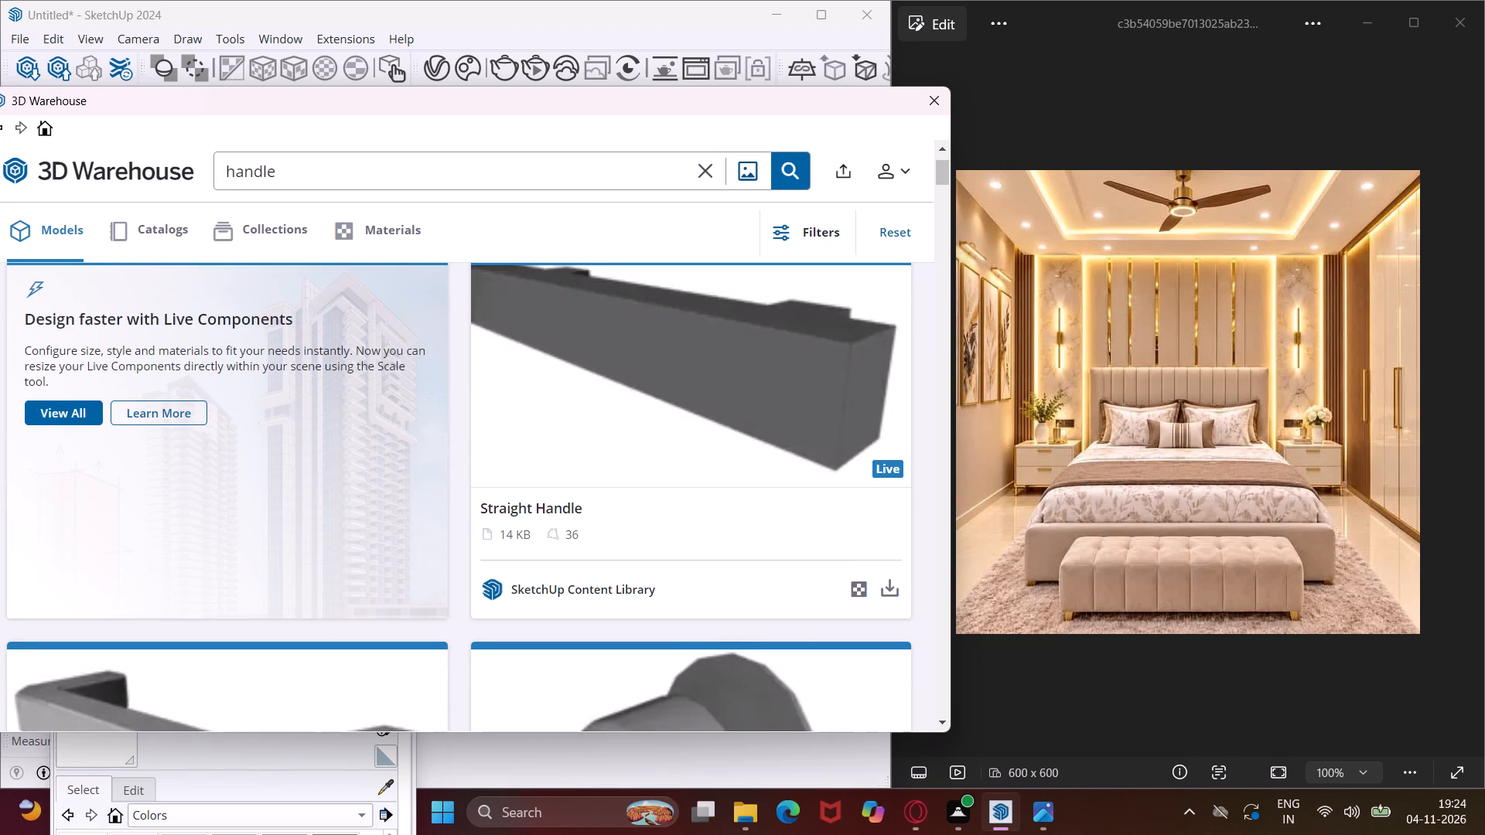
scroll(316, 359, "down", 5)
scroll(316, 359, "up", 2)
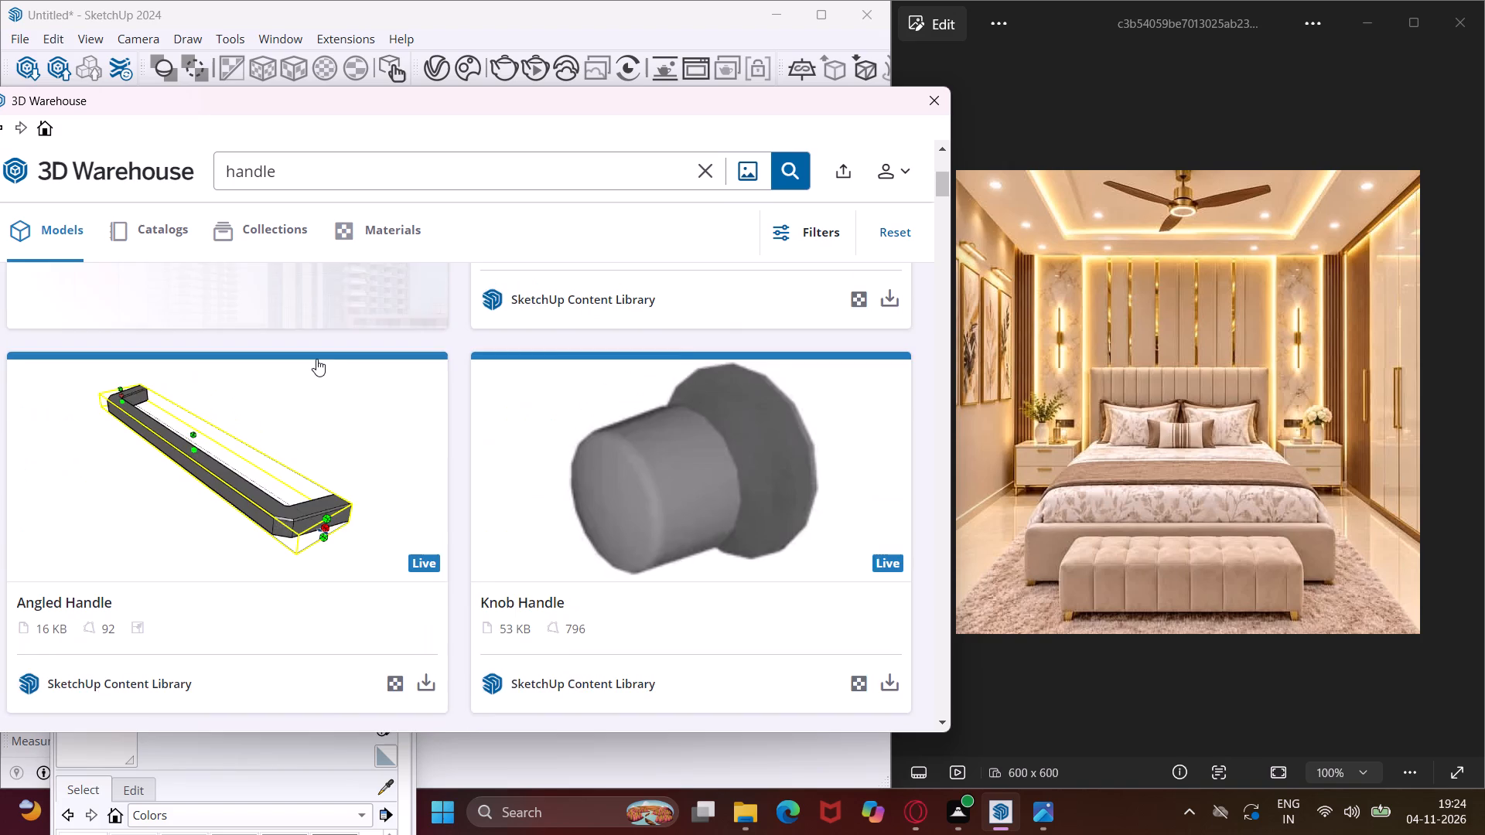
scroll(316, 359, "down", 9)
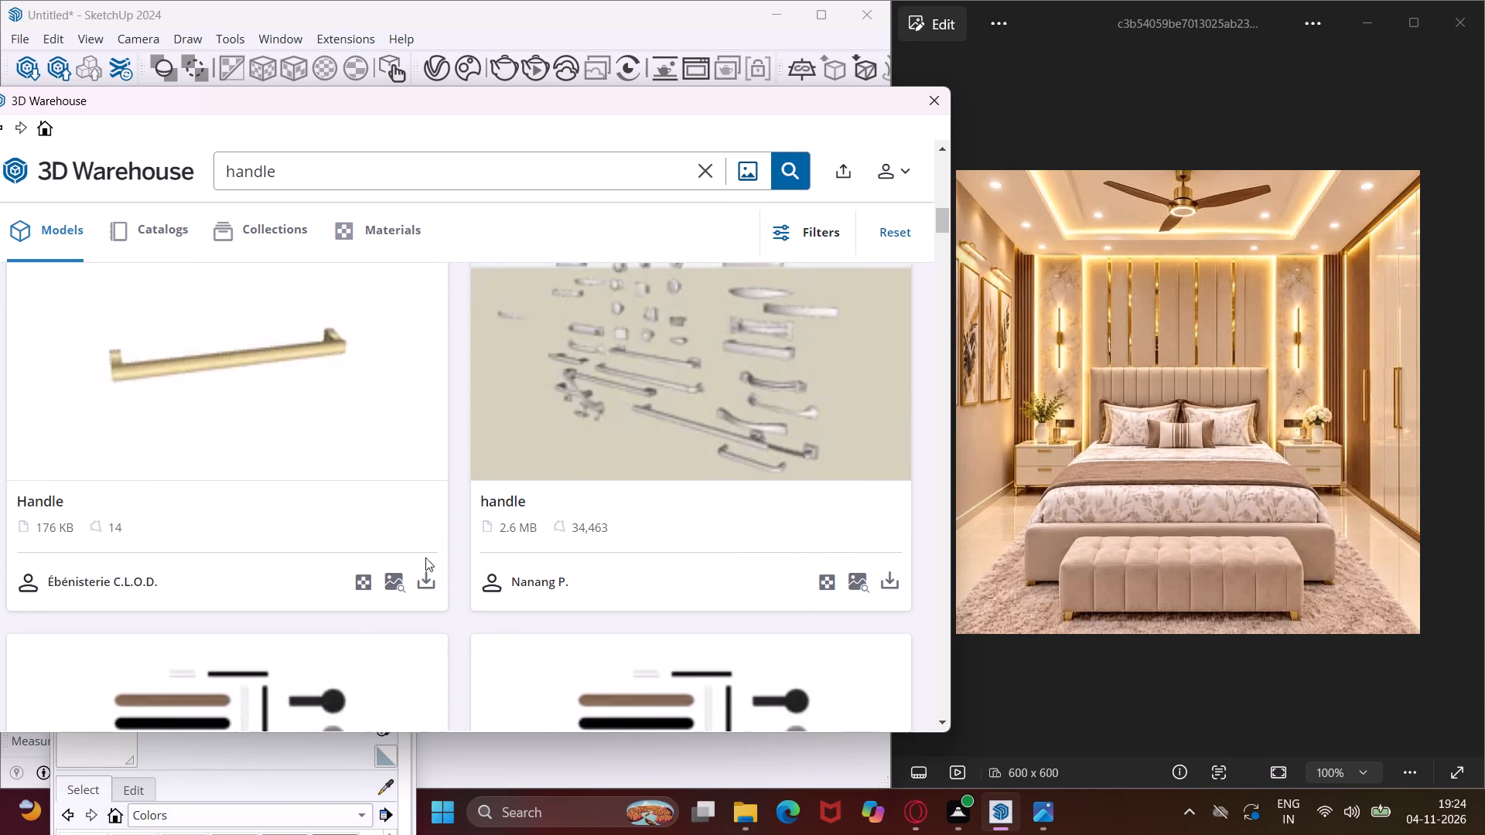
left_click(427, 577)
left_click(412, 429)
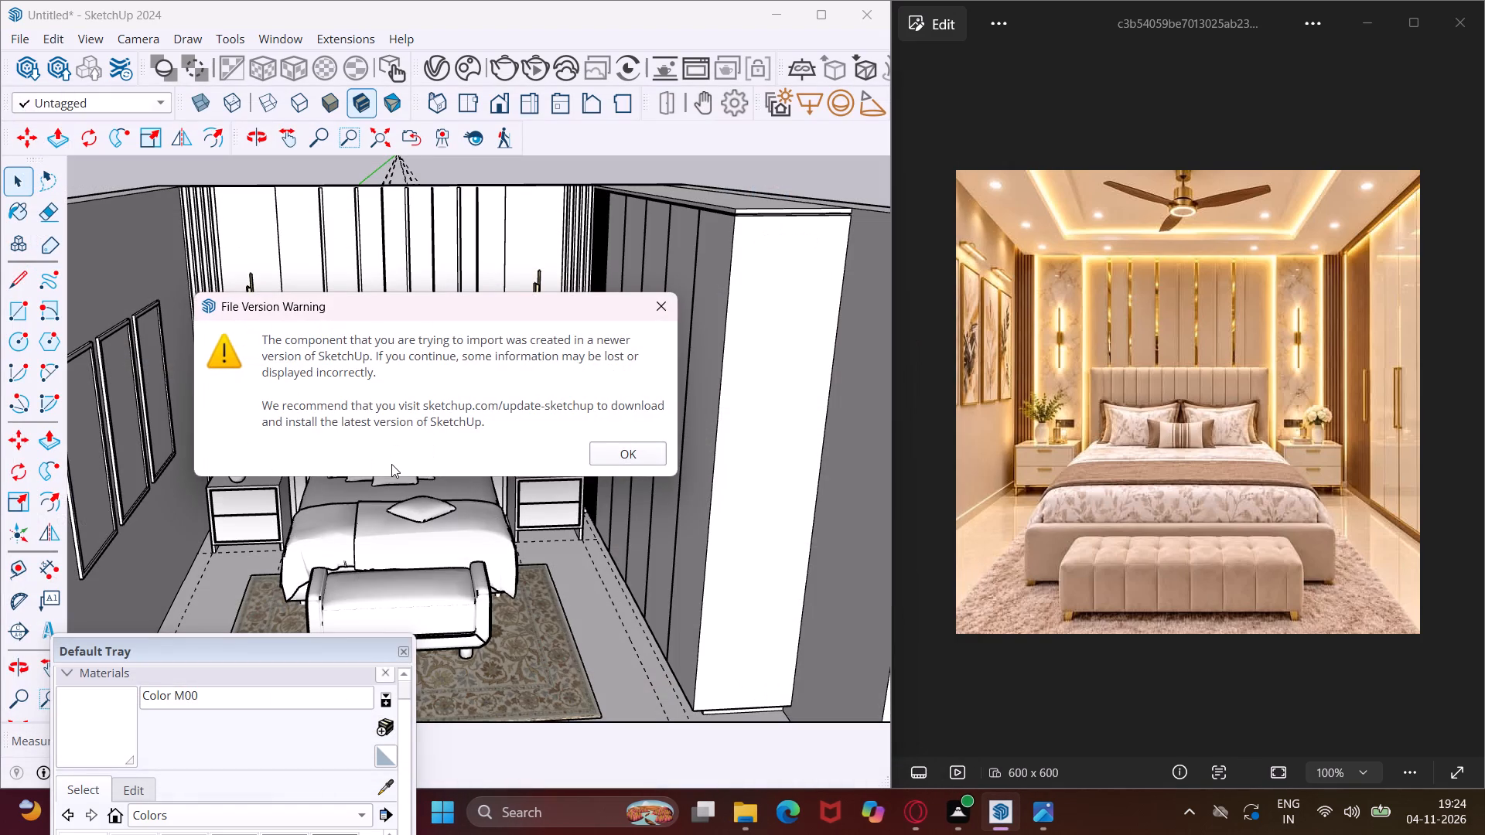
left_click(608, 458)
scroll(377, 465, "down", 5)
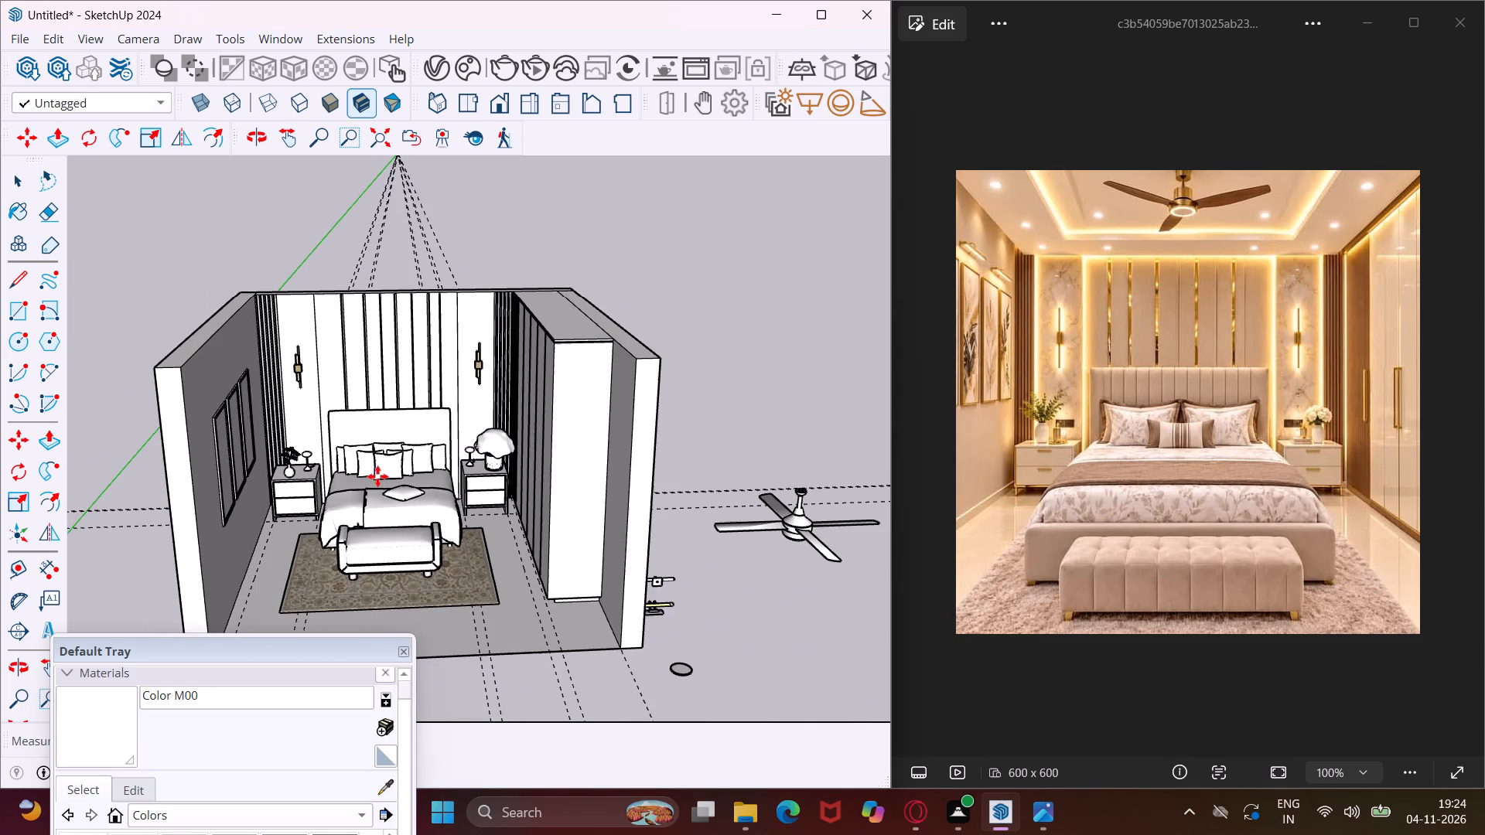
scroll(497, 629, "up", 7)
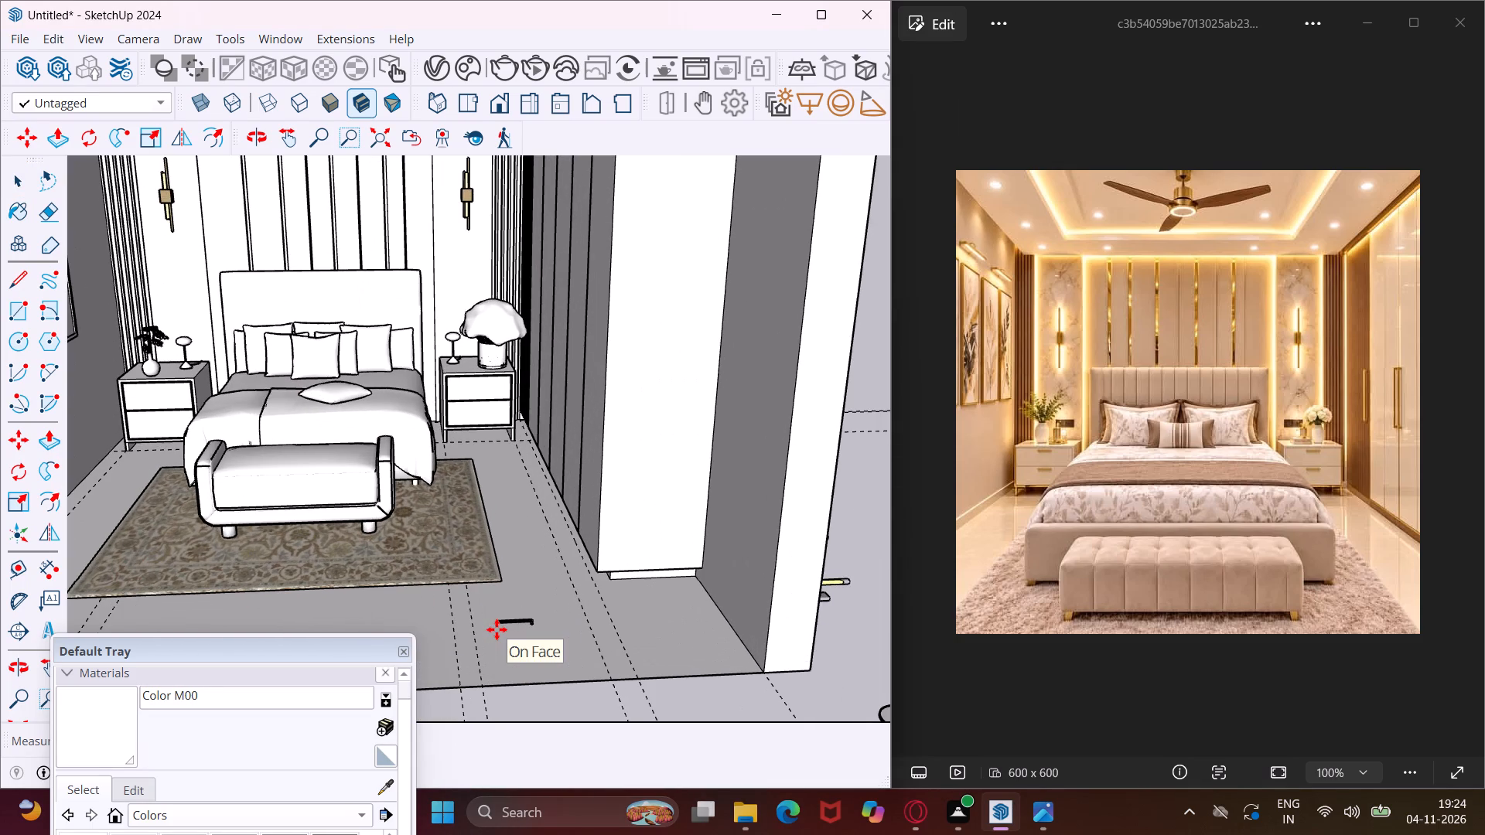
left_click(497, 629)
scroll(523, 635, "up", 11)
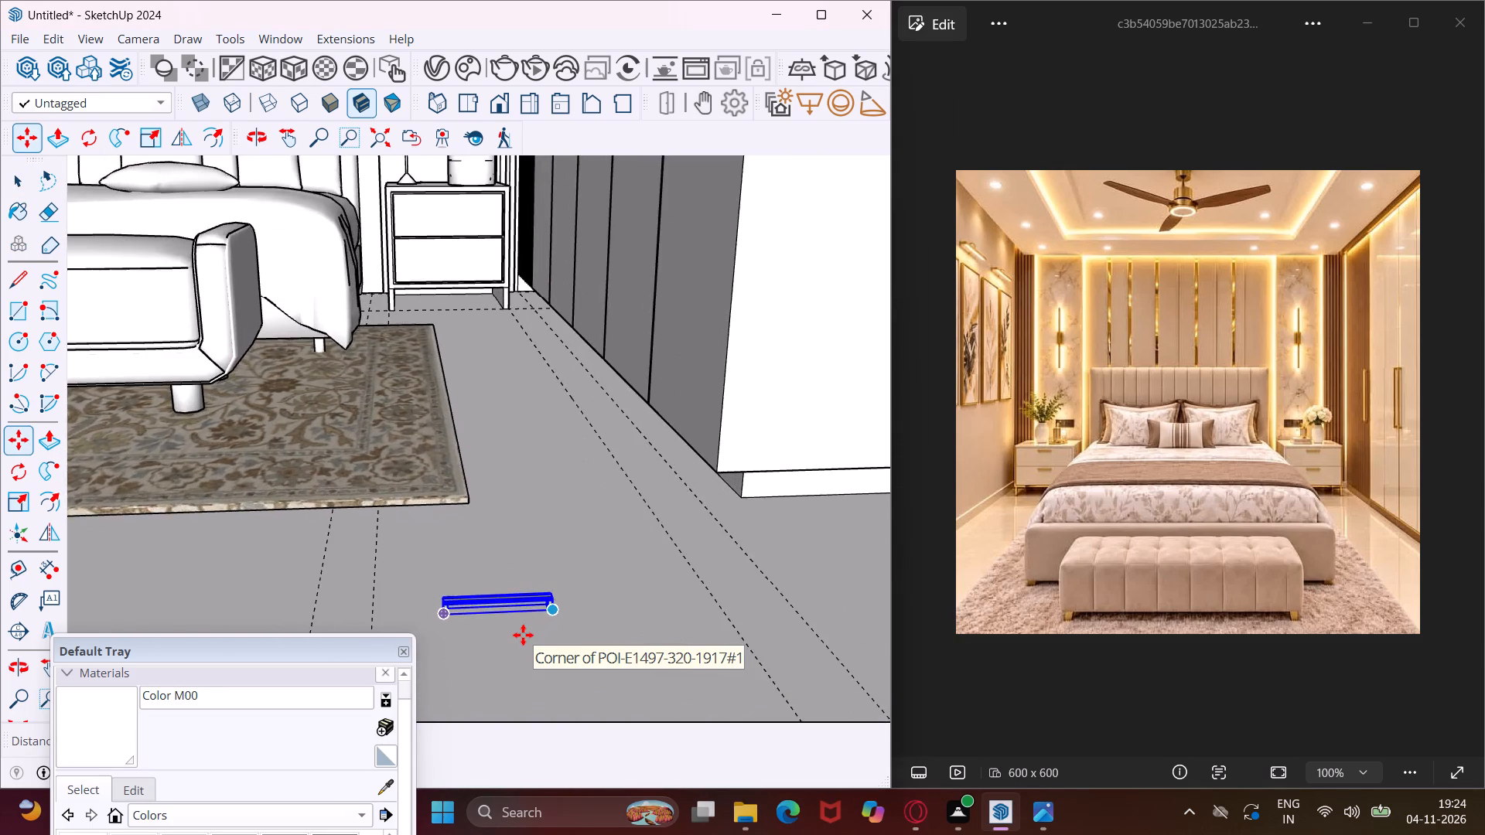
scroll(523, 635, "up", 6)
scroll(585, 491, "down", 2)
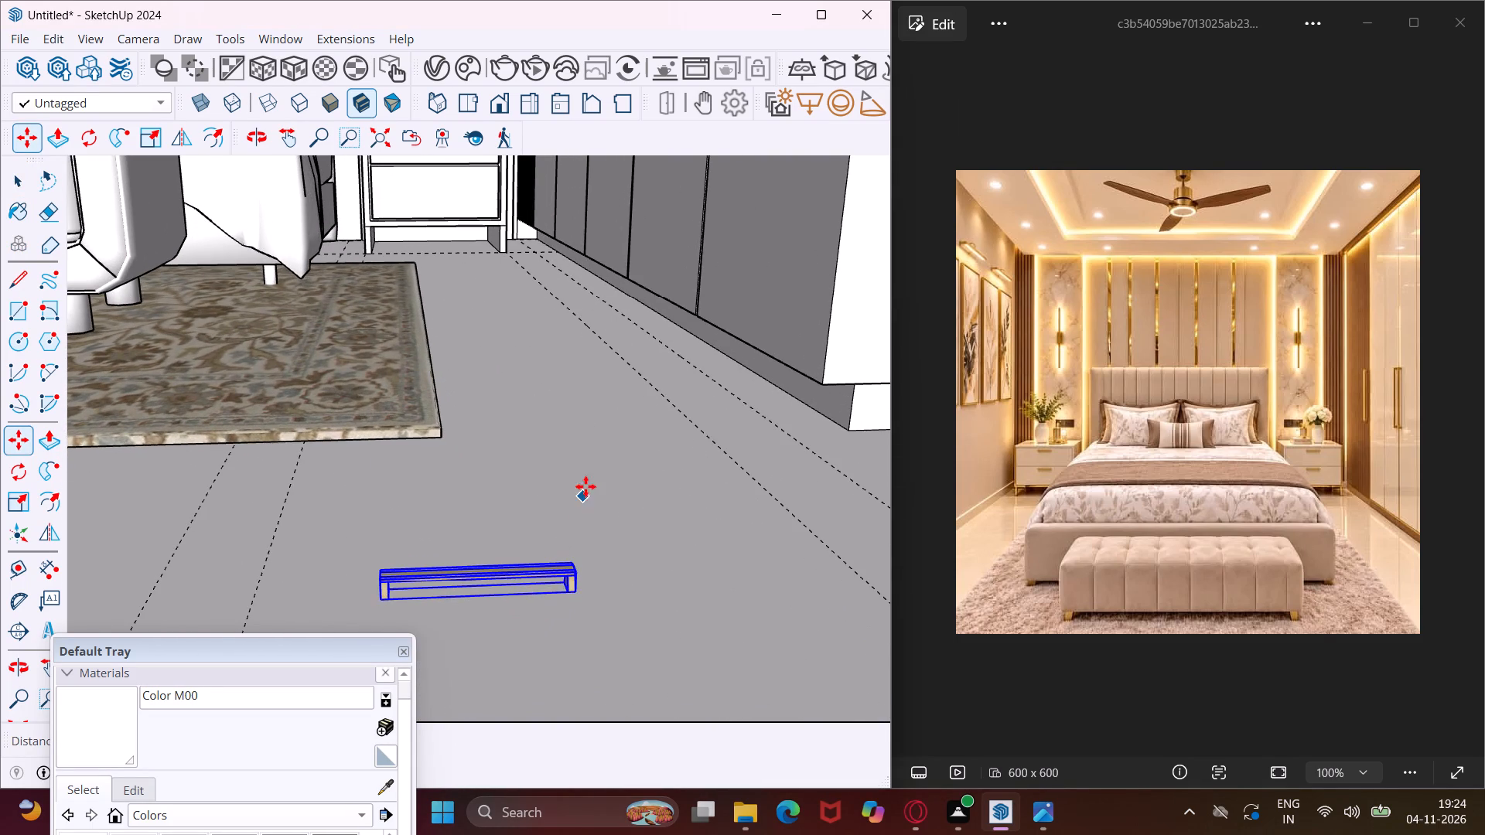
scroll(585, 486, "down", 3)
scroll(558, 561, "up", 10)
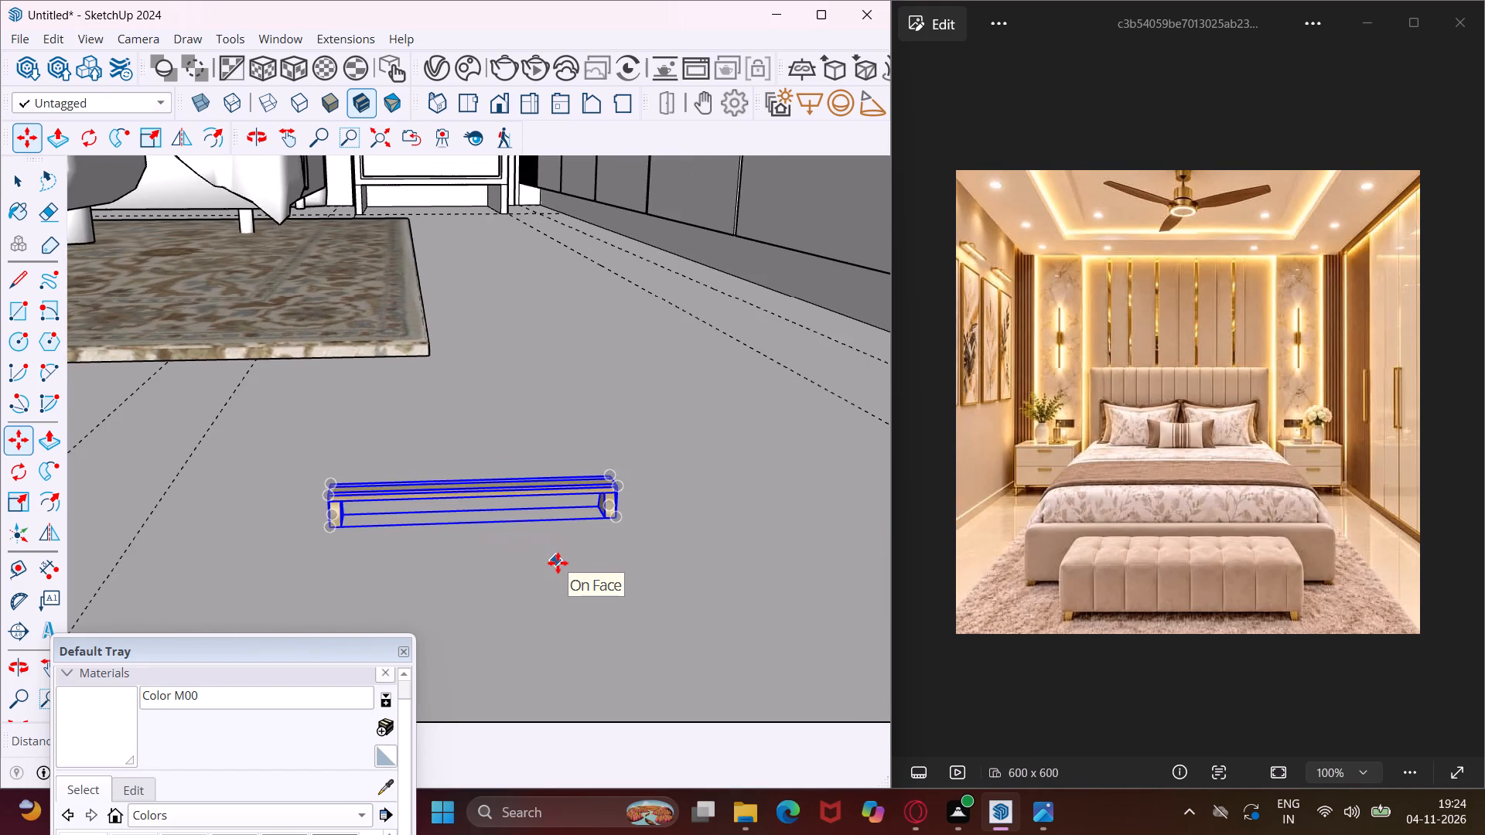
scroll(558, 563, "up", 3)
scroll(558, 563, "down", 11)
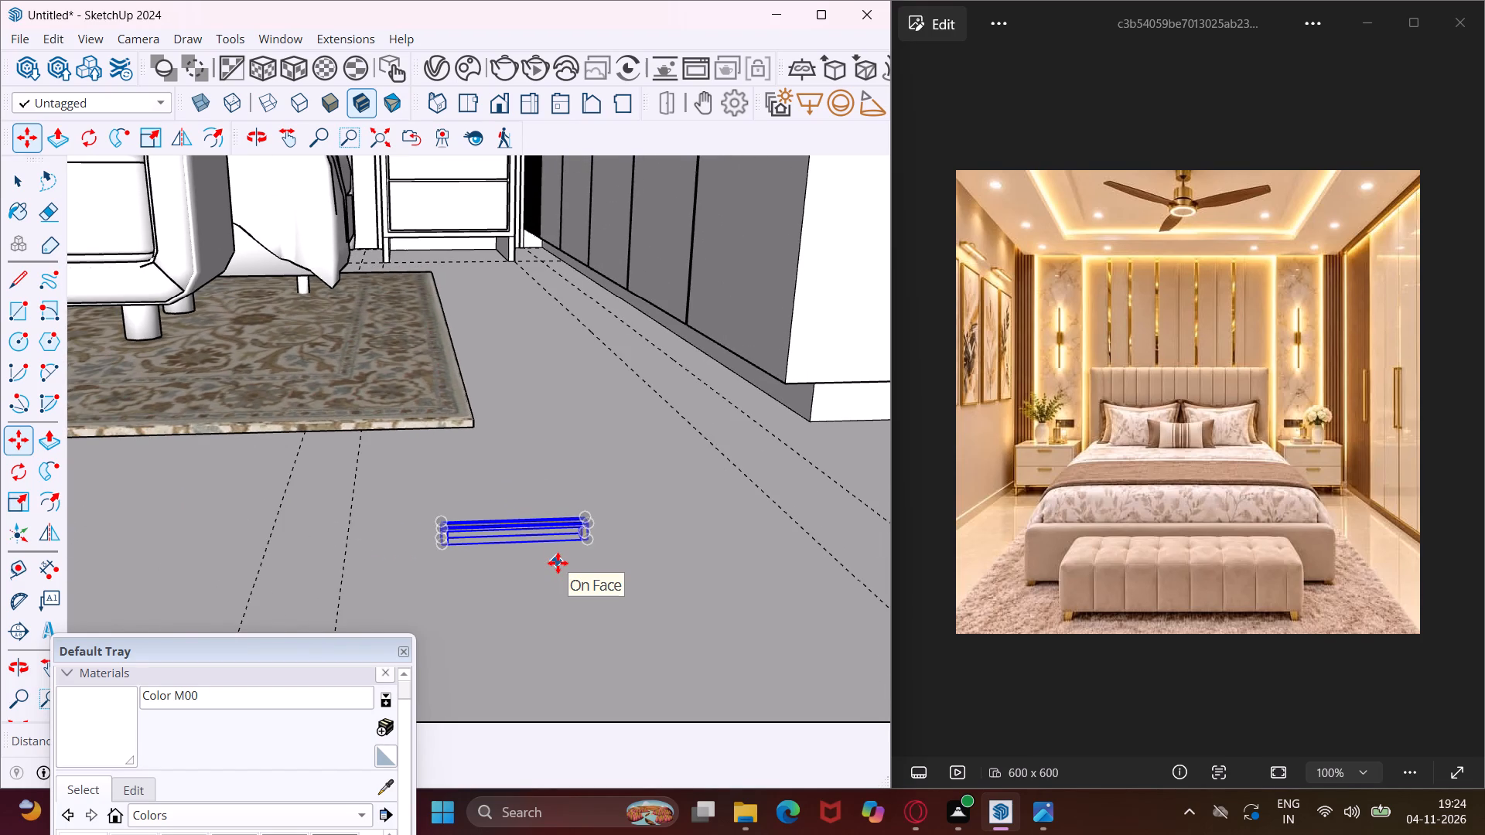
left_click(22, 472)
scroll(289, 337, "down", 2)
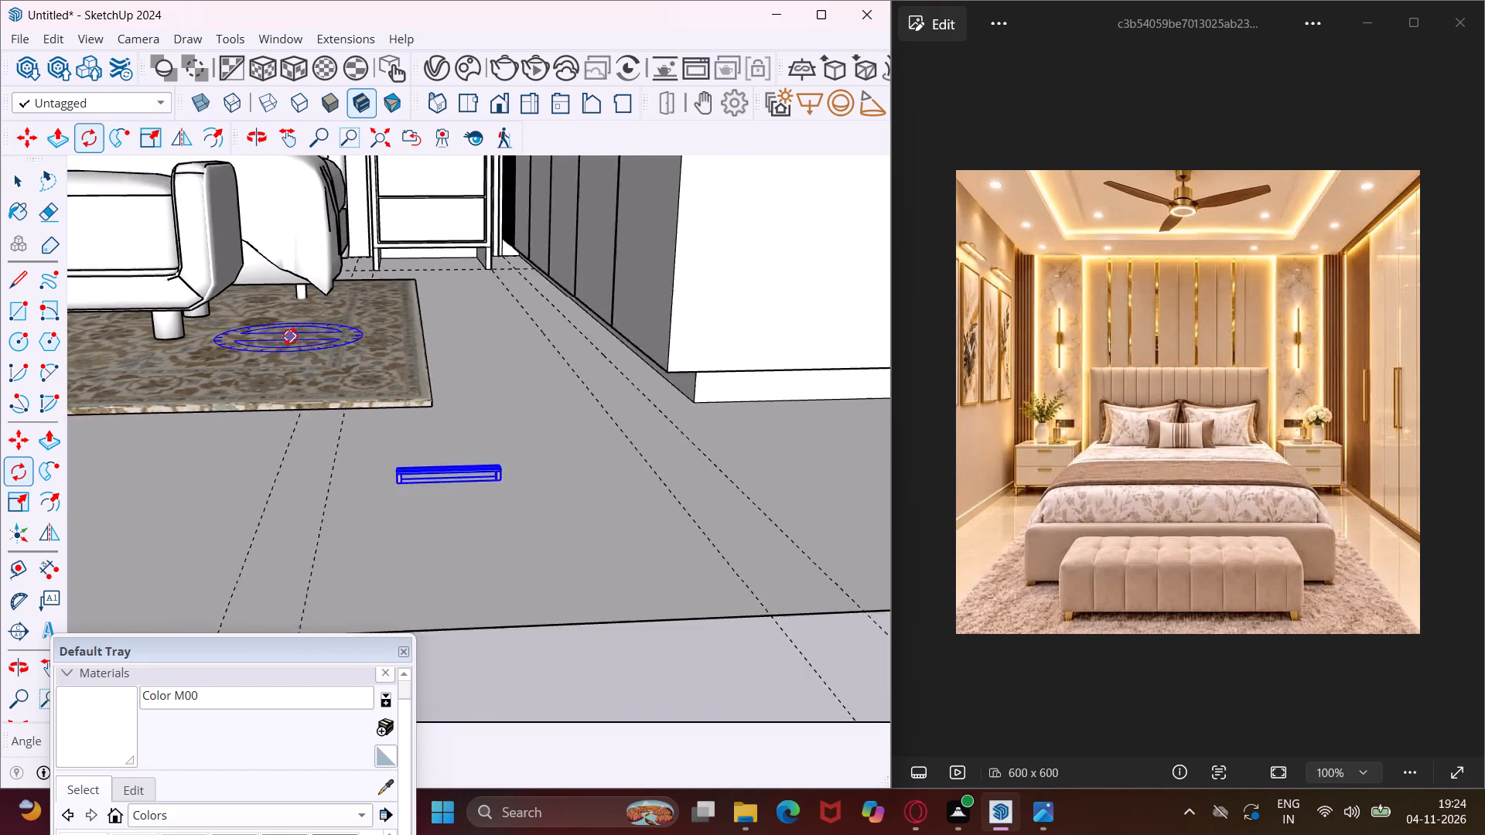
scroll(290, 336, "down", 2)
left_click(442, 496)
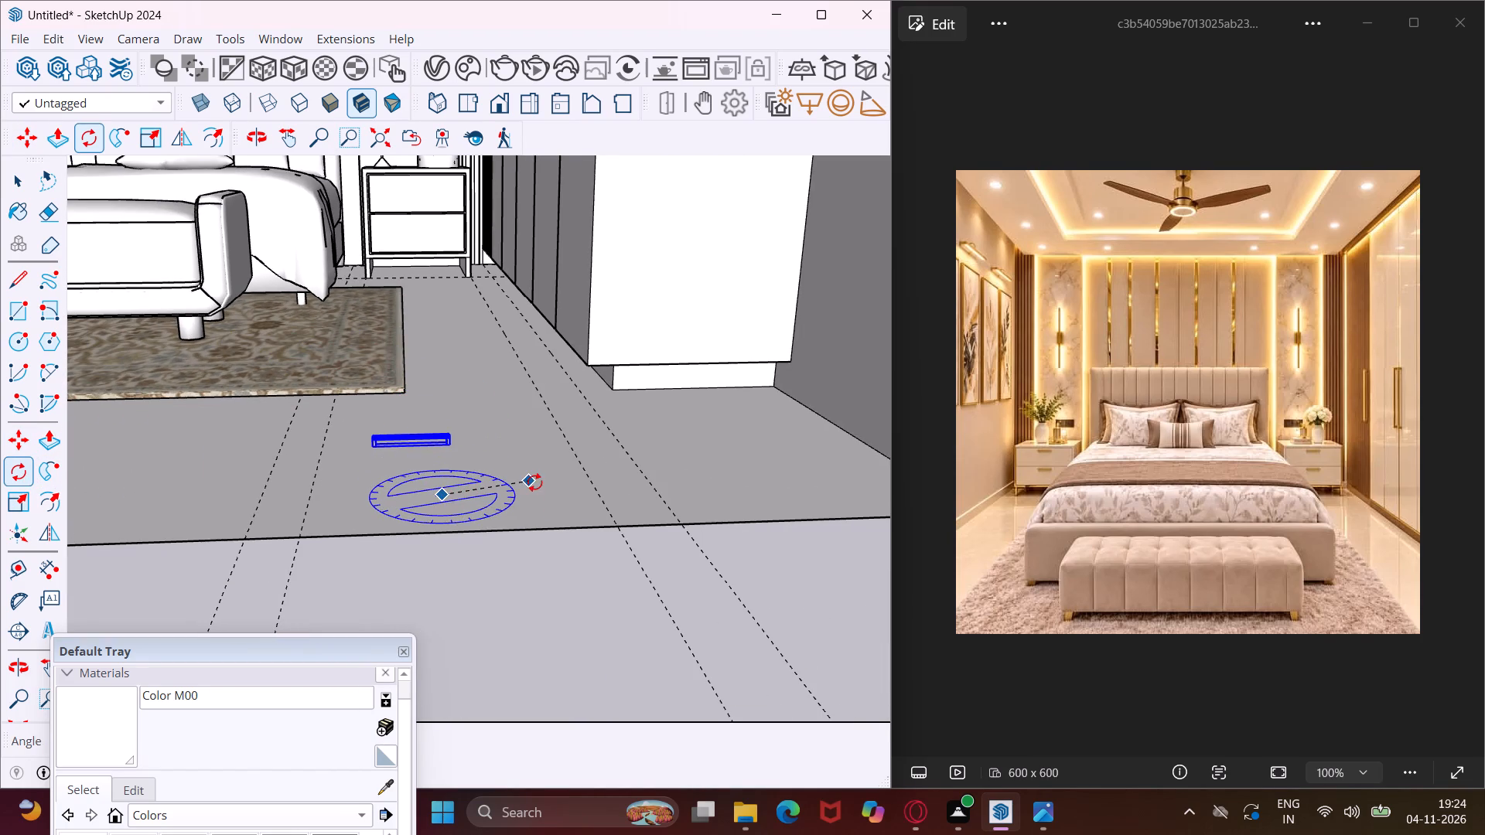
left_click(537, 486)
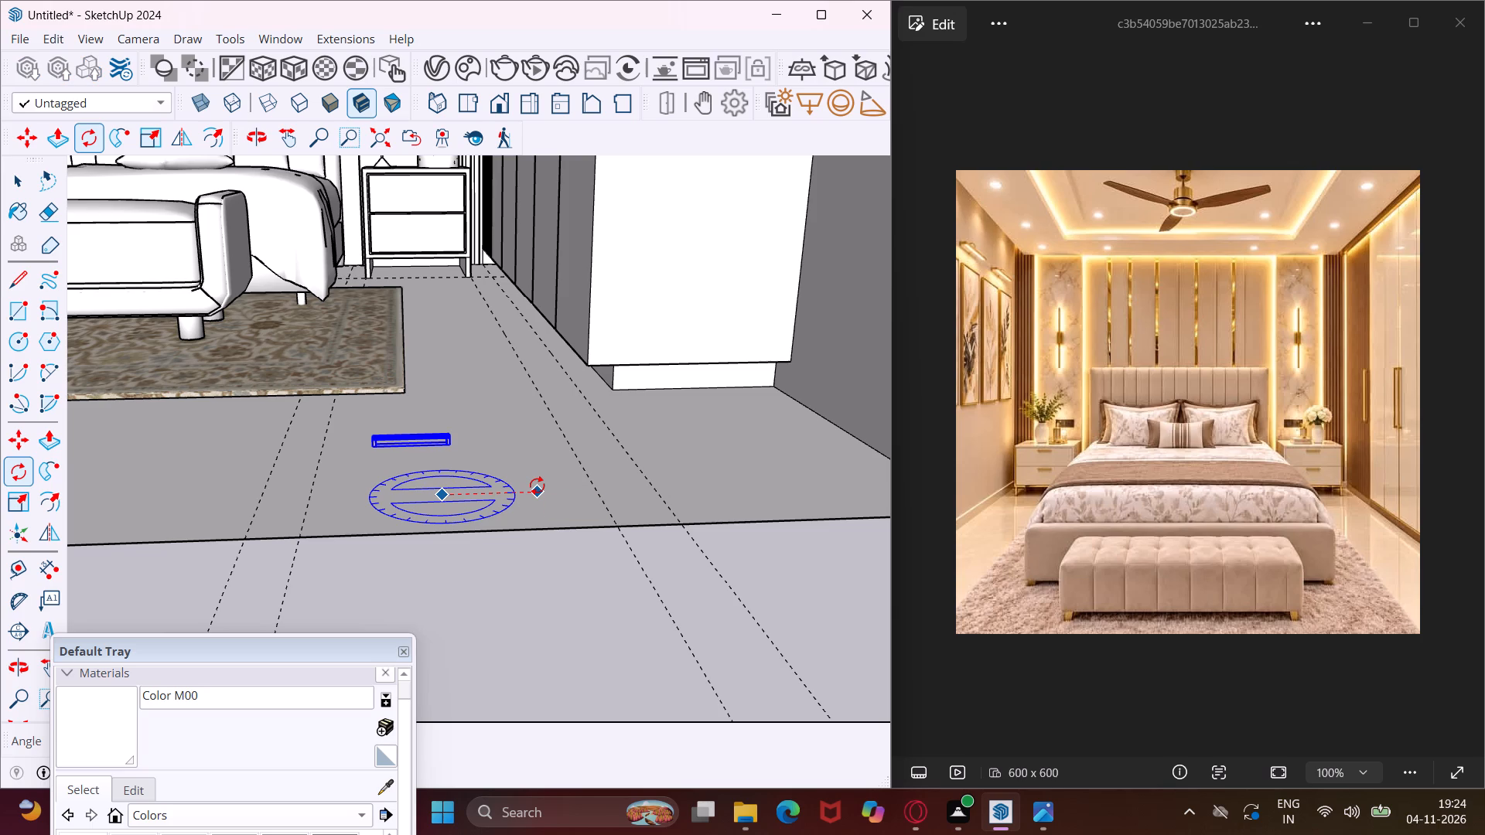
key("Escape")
Rotate the brass handle 90 degrees about its end corner so it stands upright.
scroll(368, 432, "up", 4)
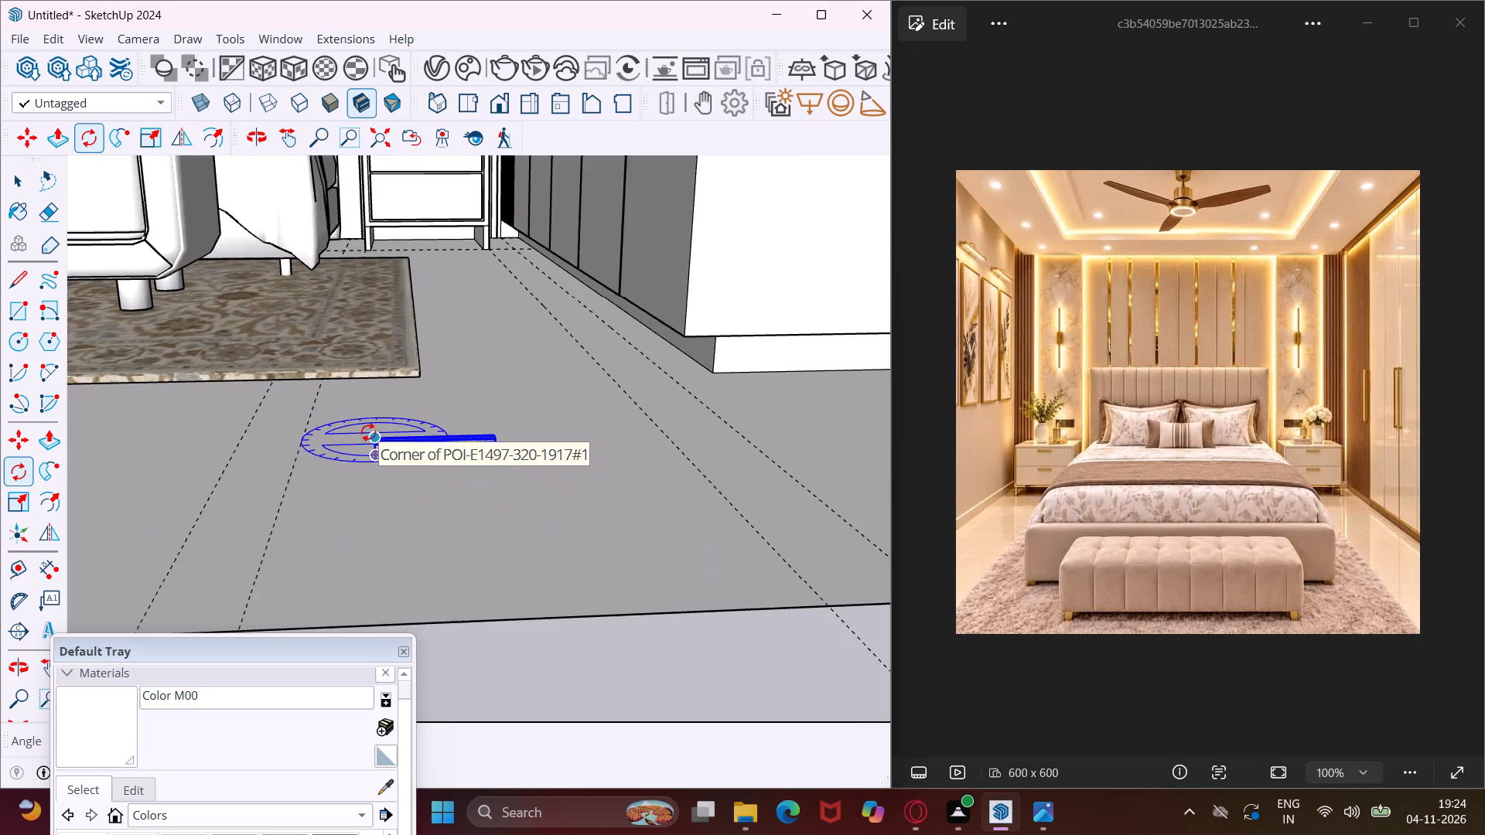
scroll(368, 432, "up", 12)
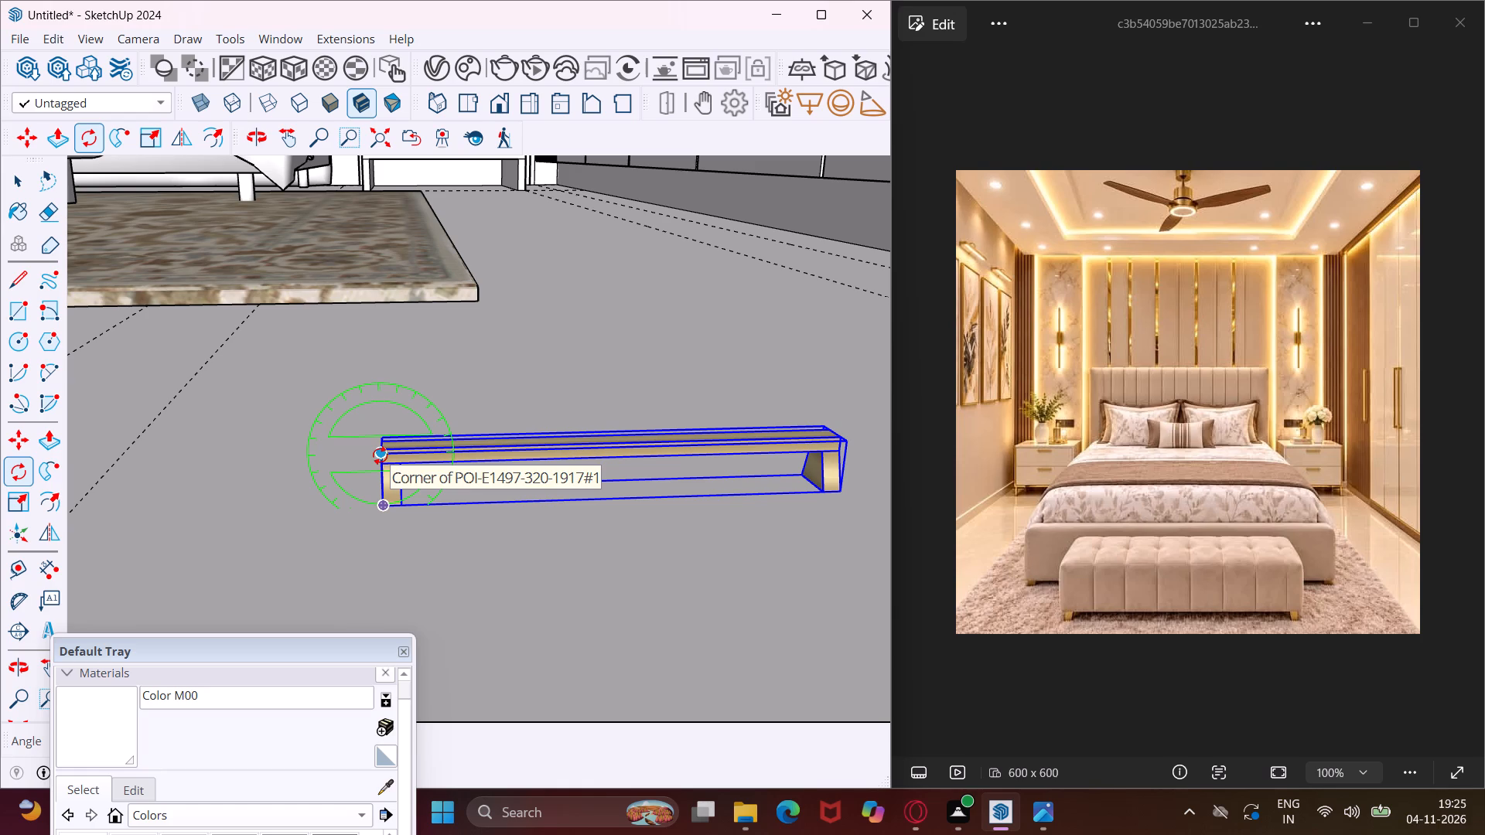
left_click(380, 455)
left_click(316, 461)
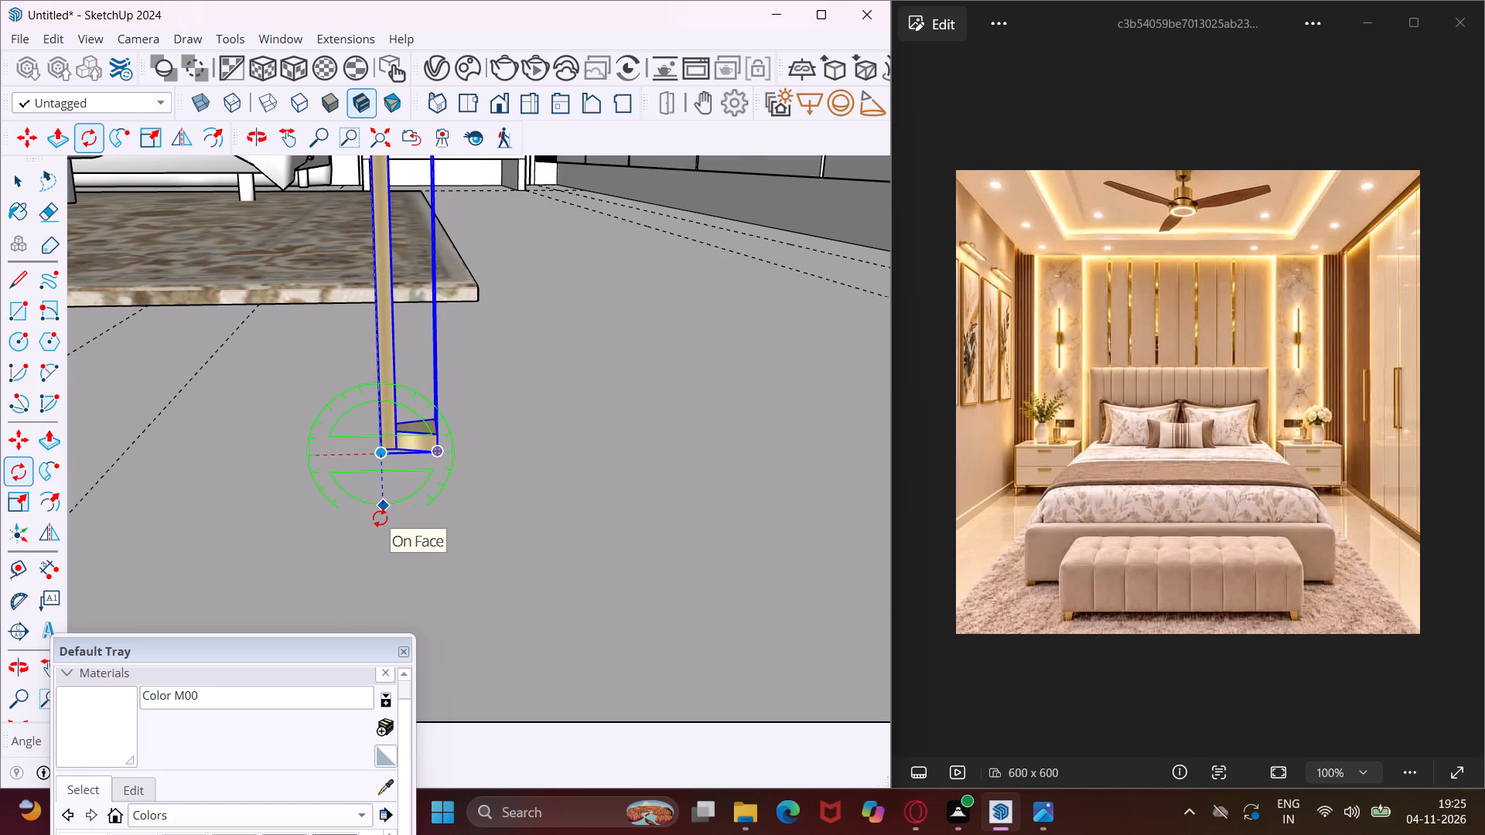
type("90")
key("Return")
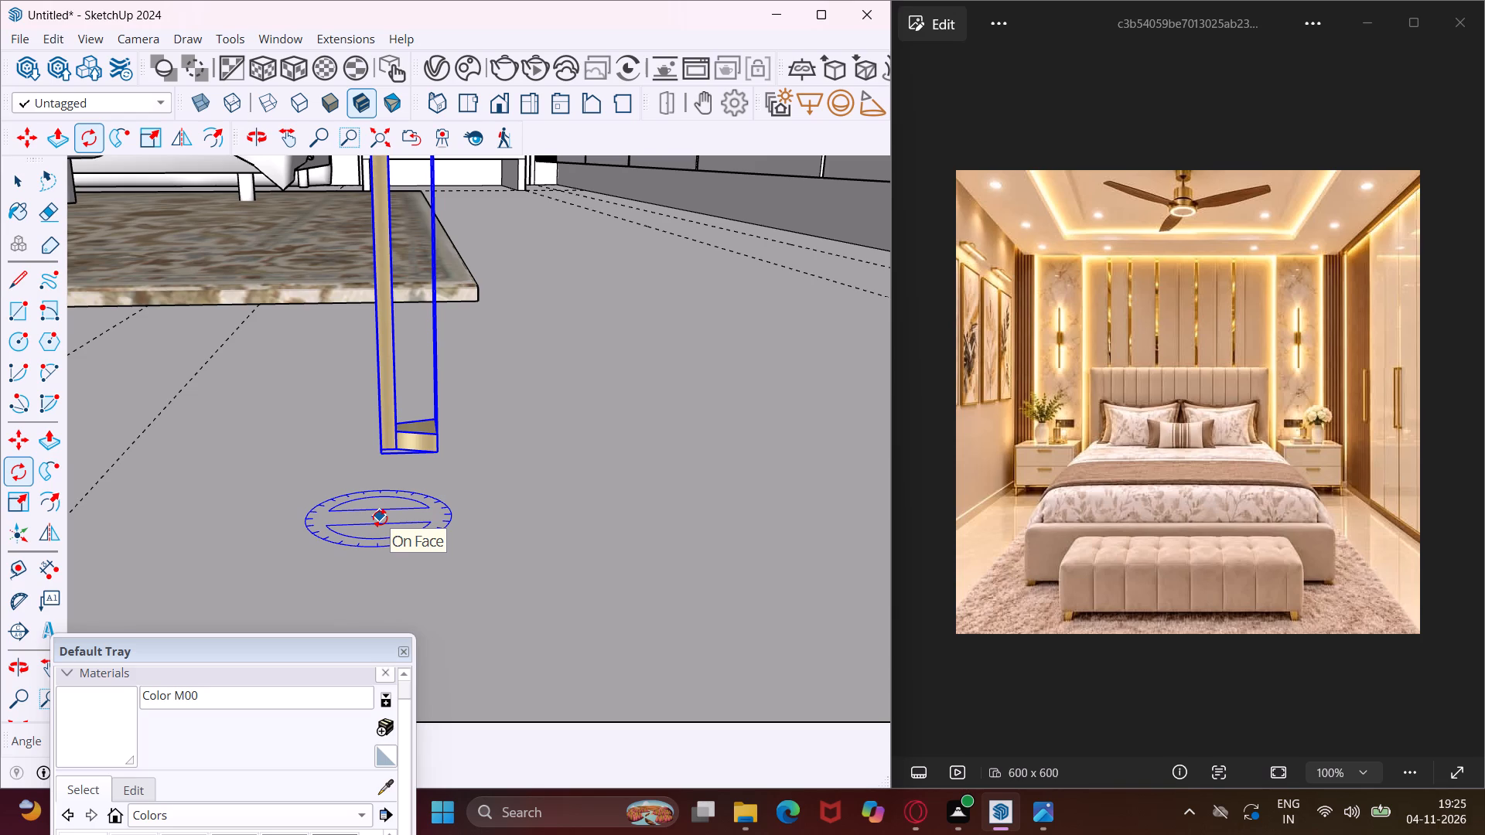
Move the upright handle by its bottom corner from the floor onto the wardrobe's end door, beside the vertical seam.
scroll(384, 517, "down", 4)
key("m")
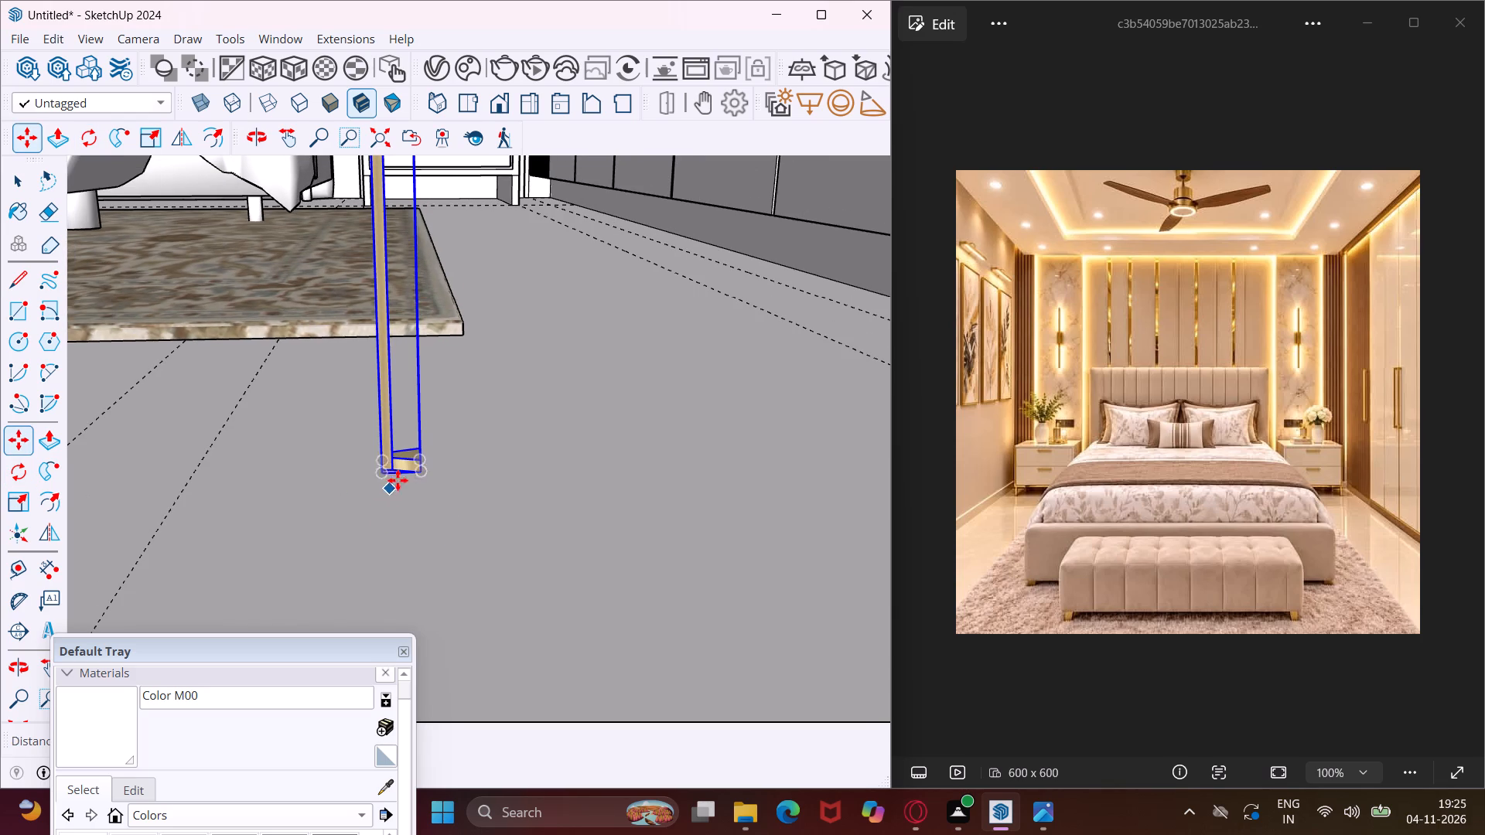
scroll(415, 465, "up", 7)
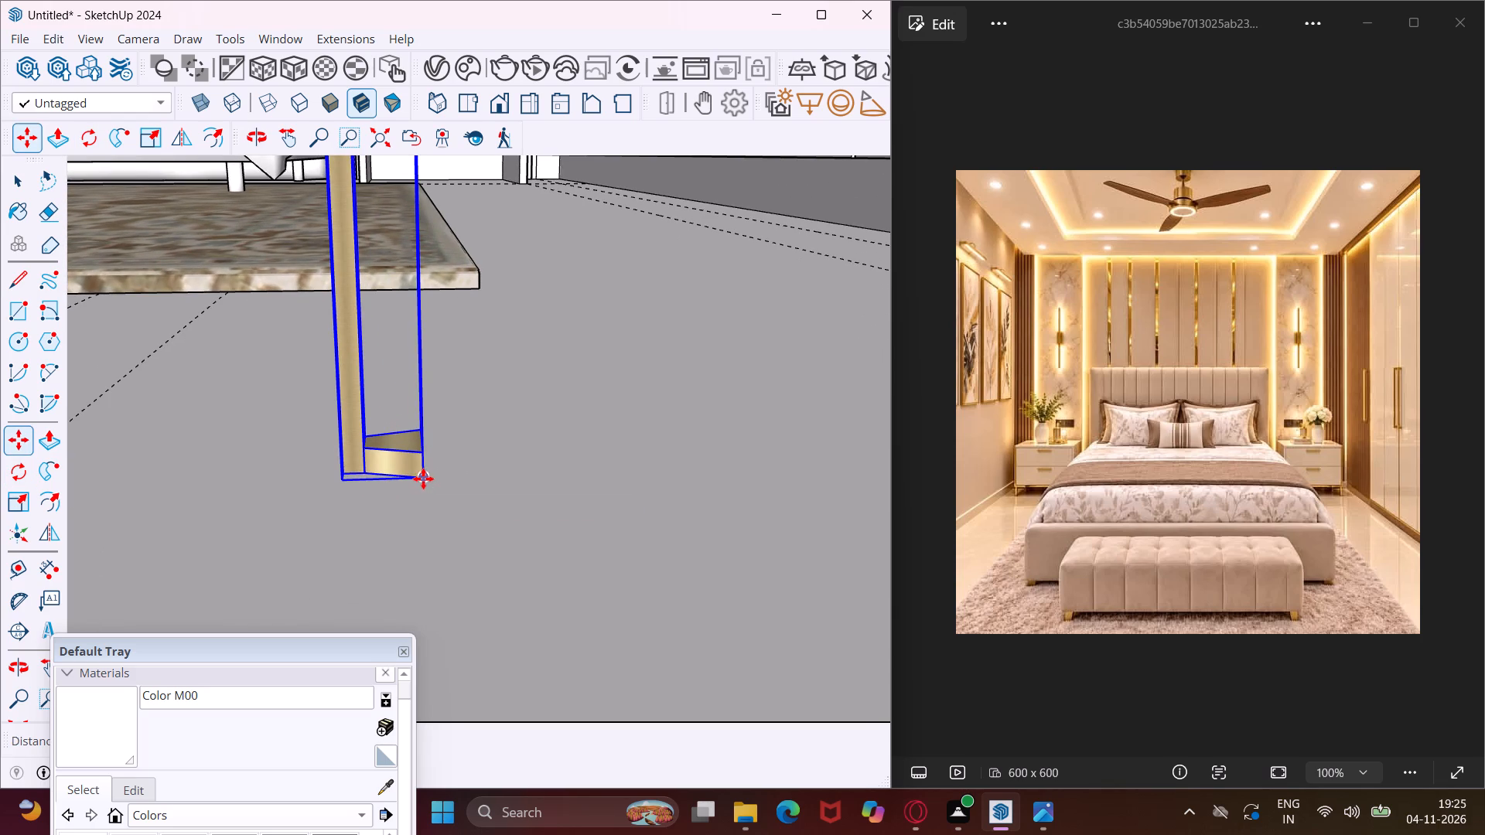
left_click(423, 479)
scroll(256, 493, "down", 1)
scroll(256, 493, "up", 1)
scroll(255, 496, "down", 17)
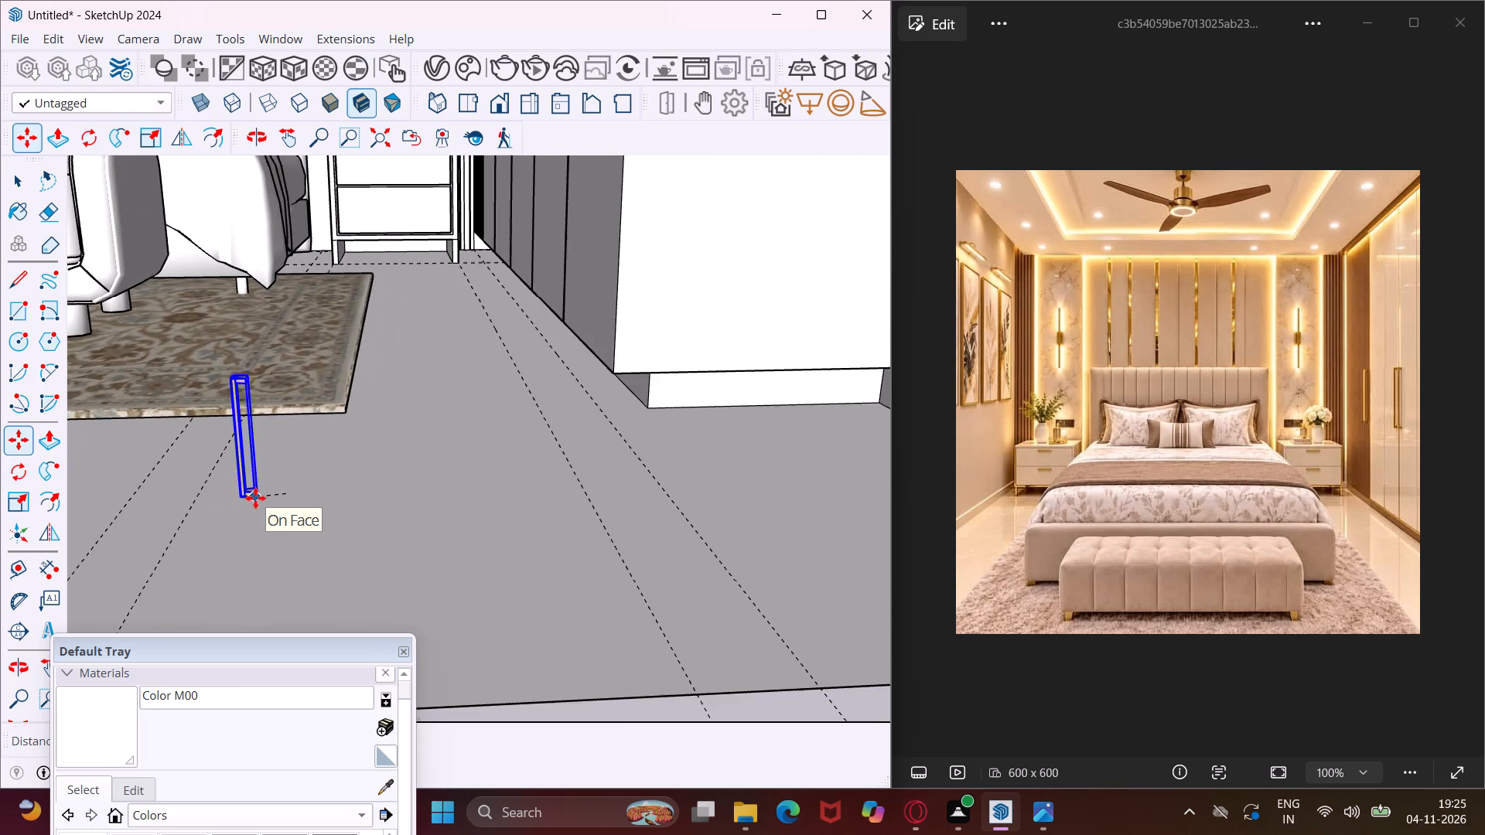
scroll(255, 498, "down", 17)
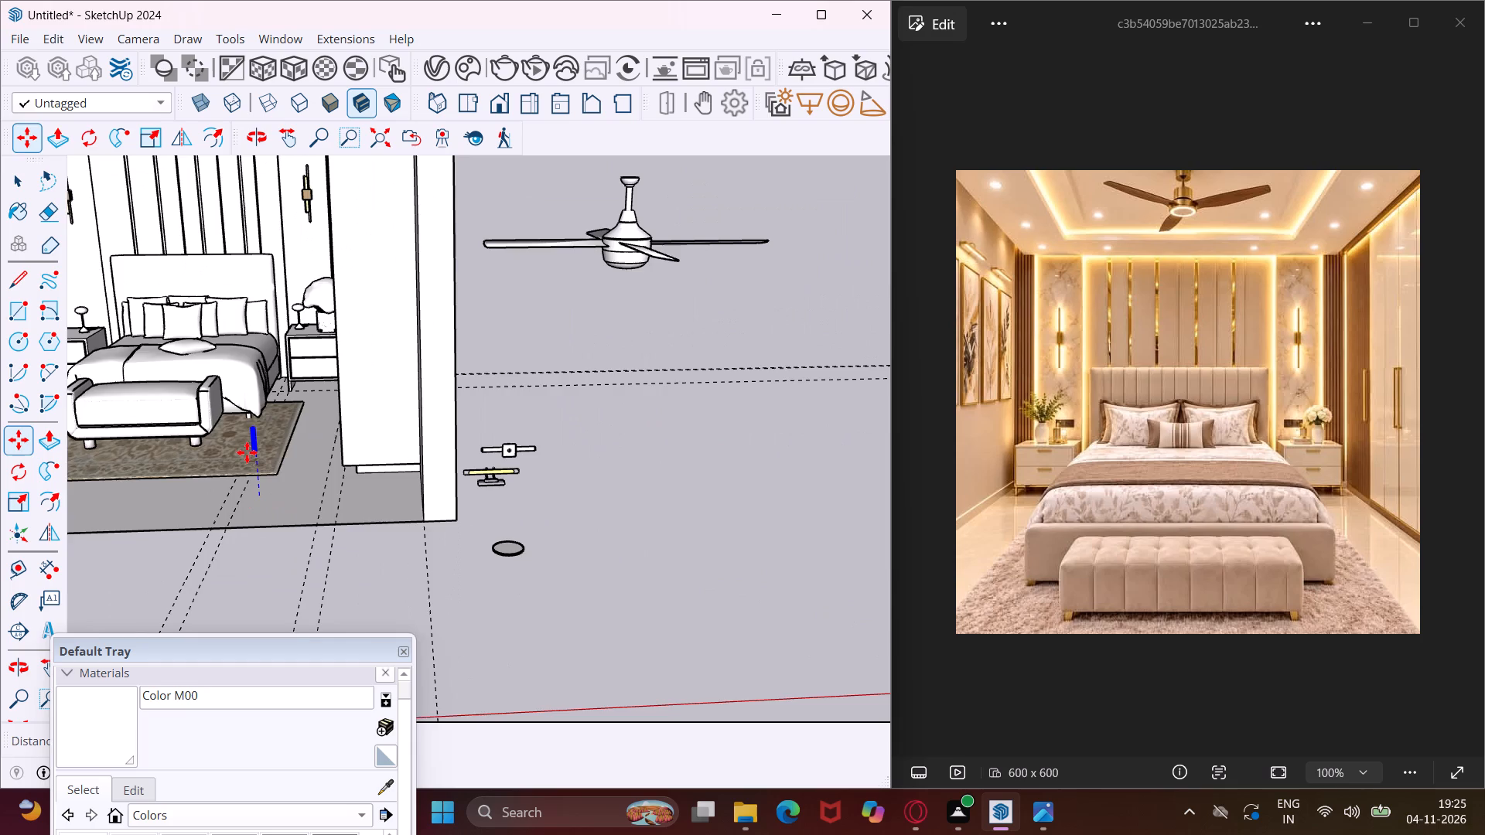
middle_click_drag(247, 452, 446, 518)
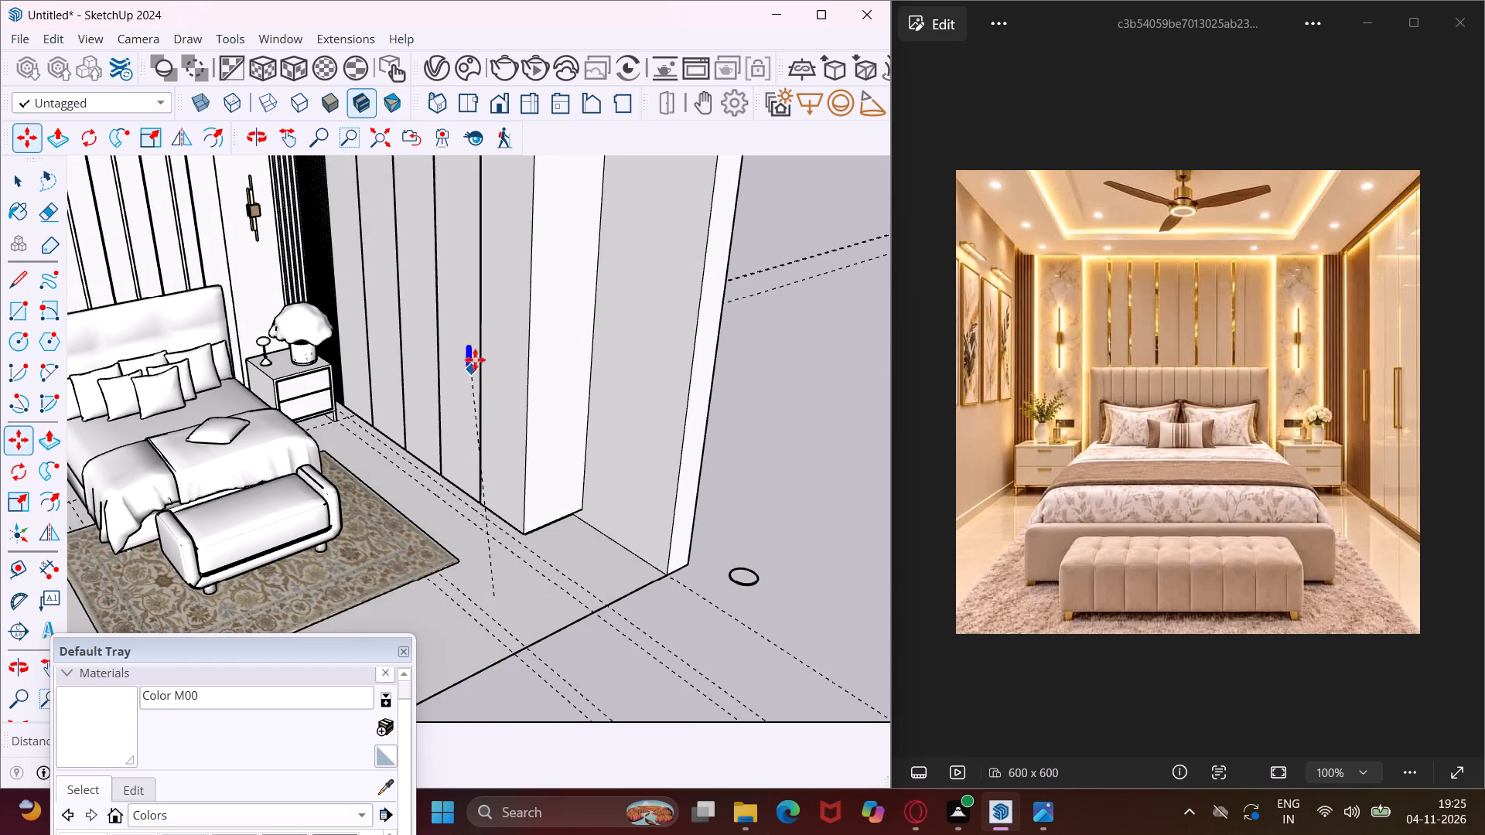
scroll(488, 299, "up", 10)
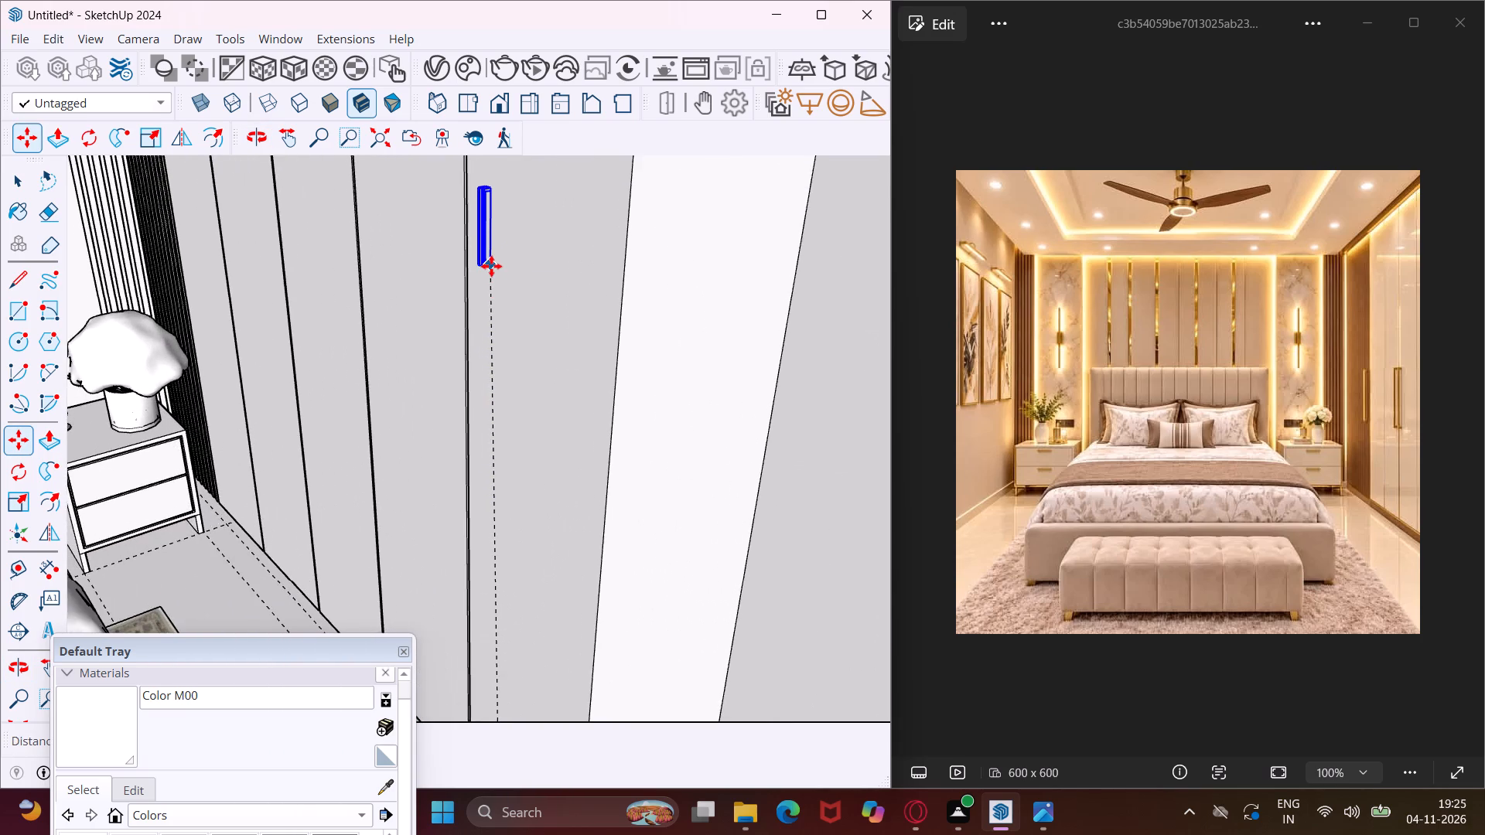
scroll(491, 266, "up", 2)
left_click(491, 266)
Move the handle lower along the wardrobe's end door, keeping it near the vertical seam.
scroll(482, 295, "down", 4)
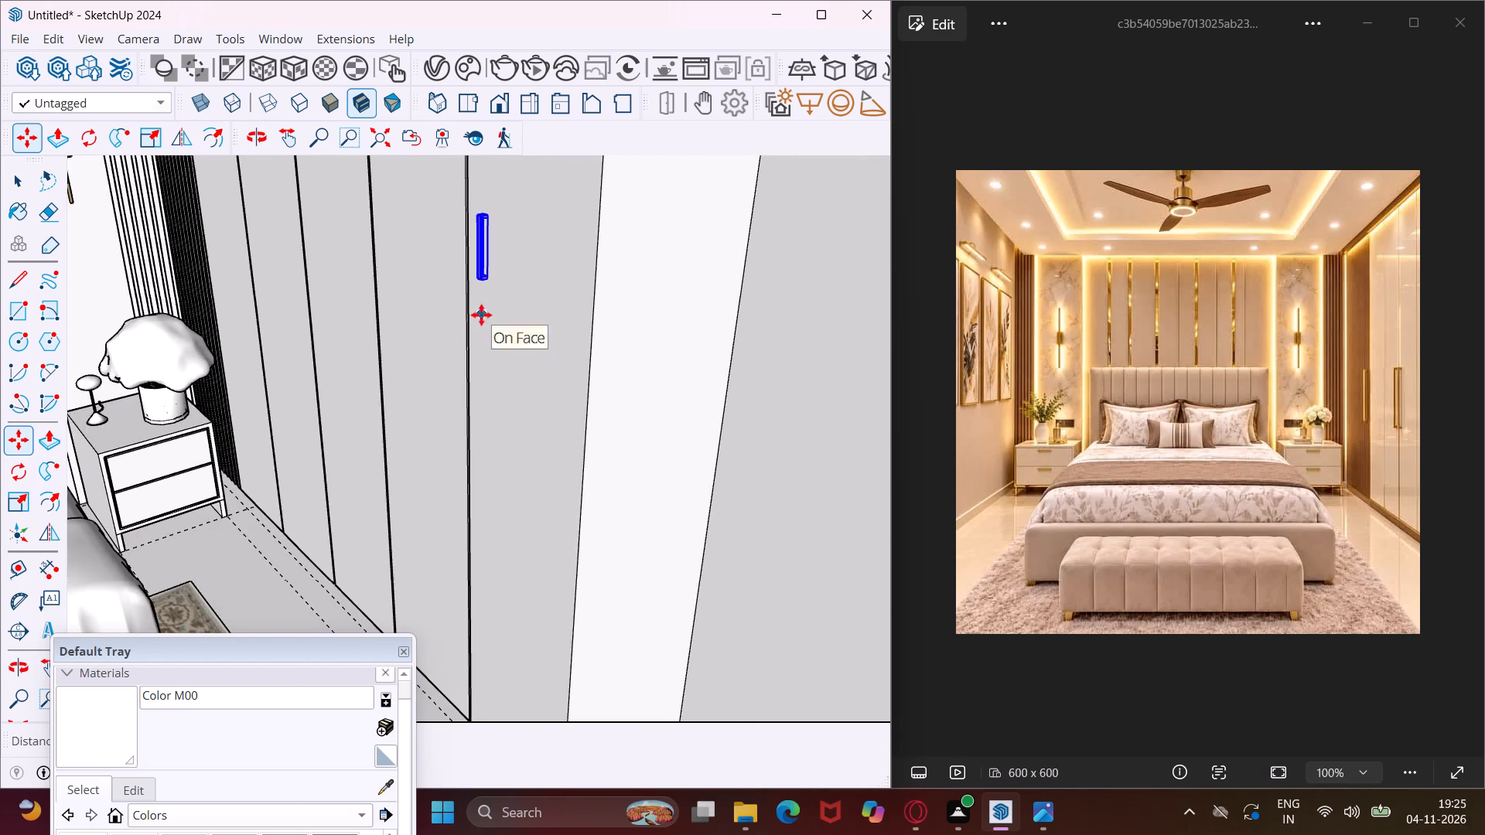
middle_click_drag(481, 315, 704, 378)
scroll(662, 378, "down", 7)
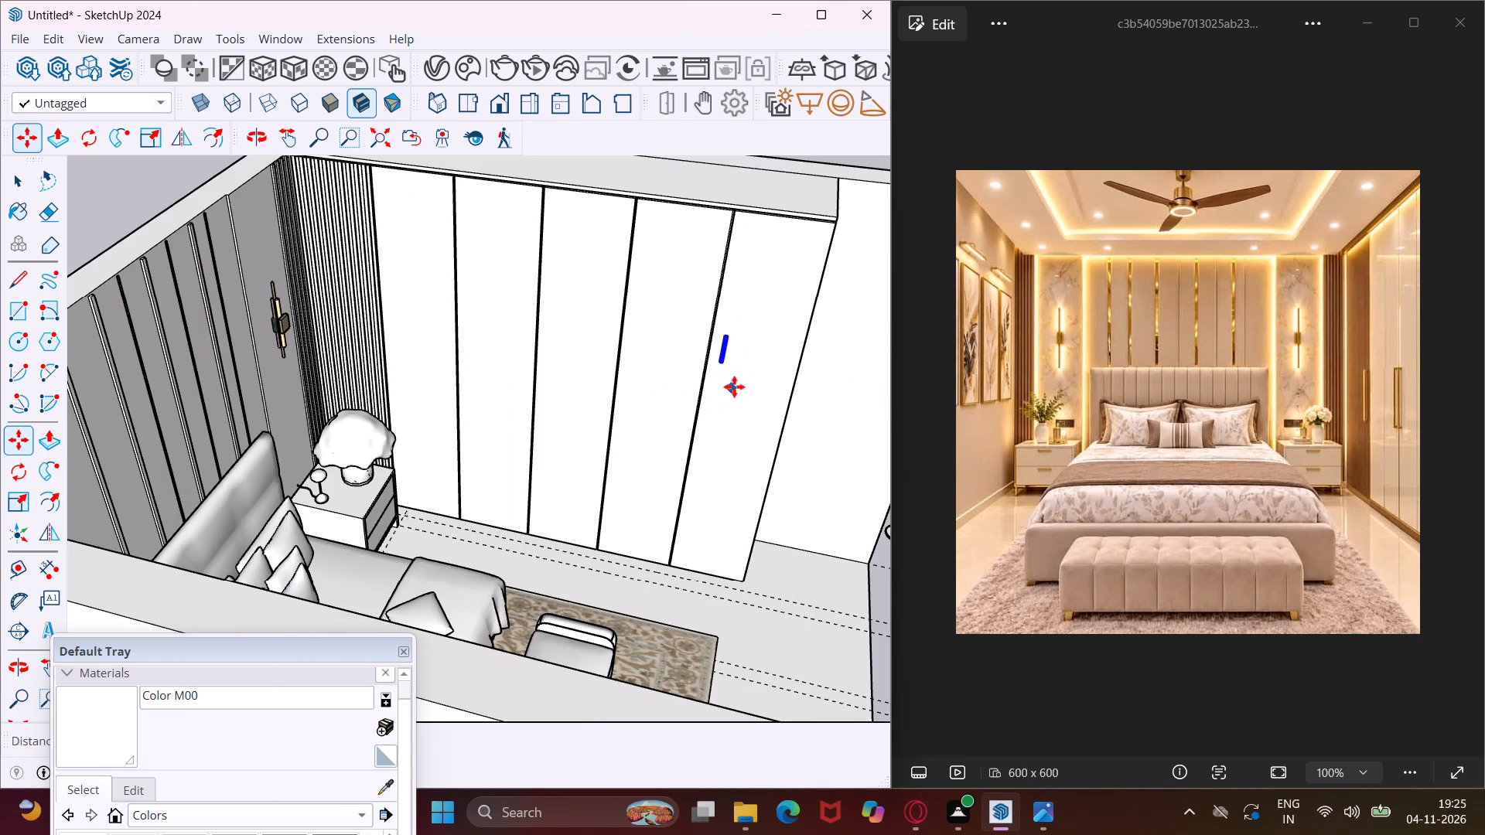
scroll(737, 363, "up", 3)
left_click(738, 336)
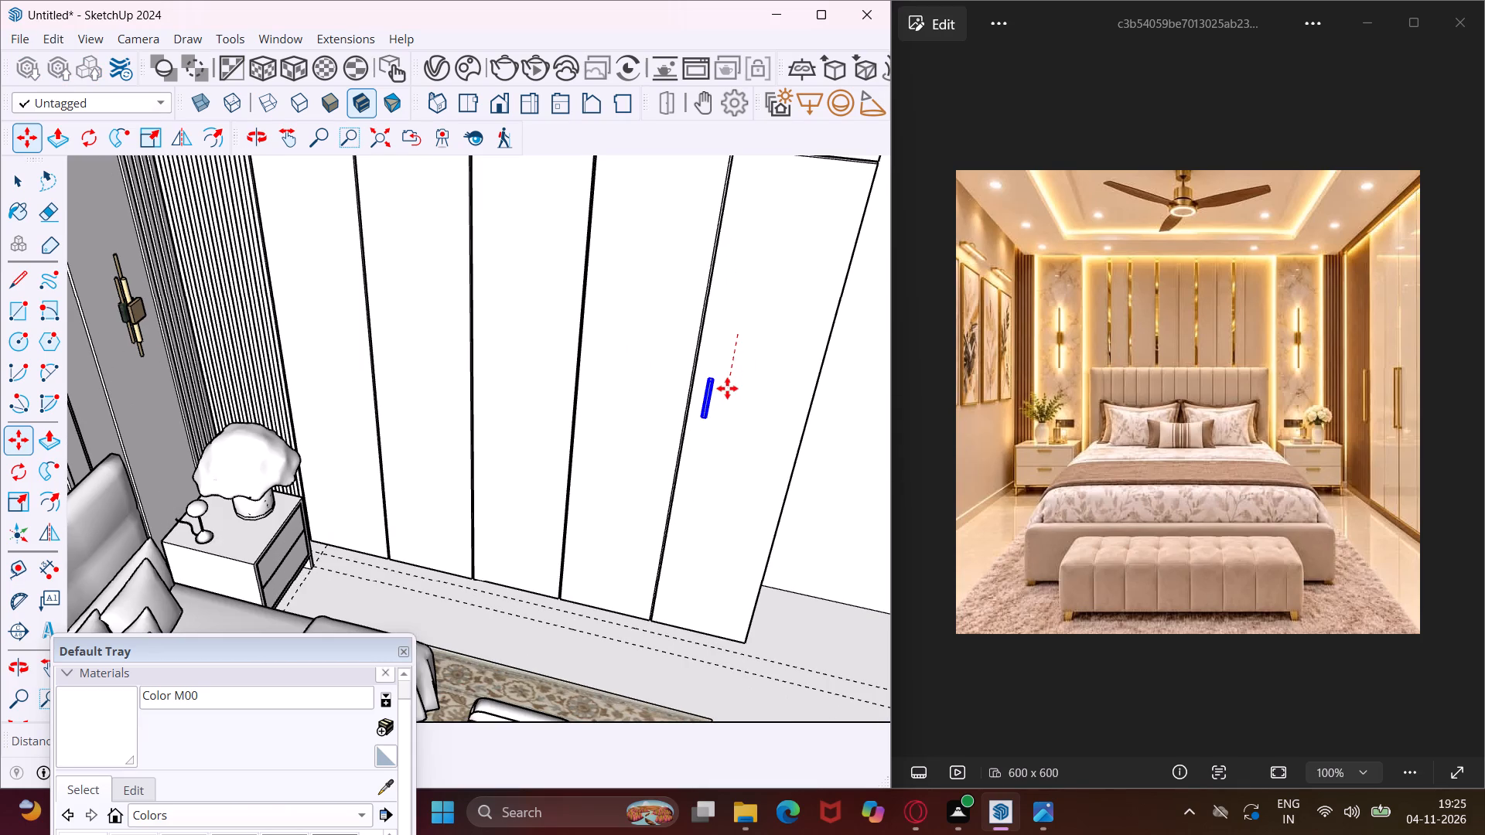
left_click(727, 393)
Move the handle by its bottom corner against the wardrobe's end door, close beside the vertical seam.
scroll(727, 424, "down", 2)
middle_click_drag(737, 517, 487, 458)
scroll(560, 417, "up", 5)
middle_click_drag(560, 417, 561, 416)
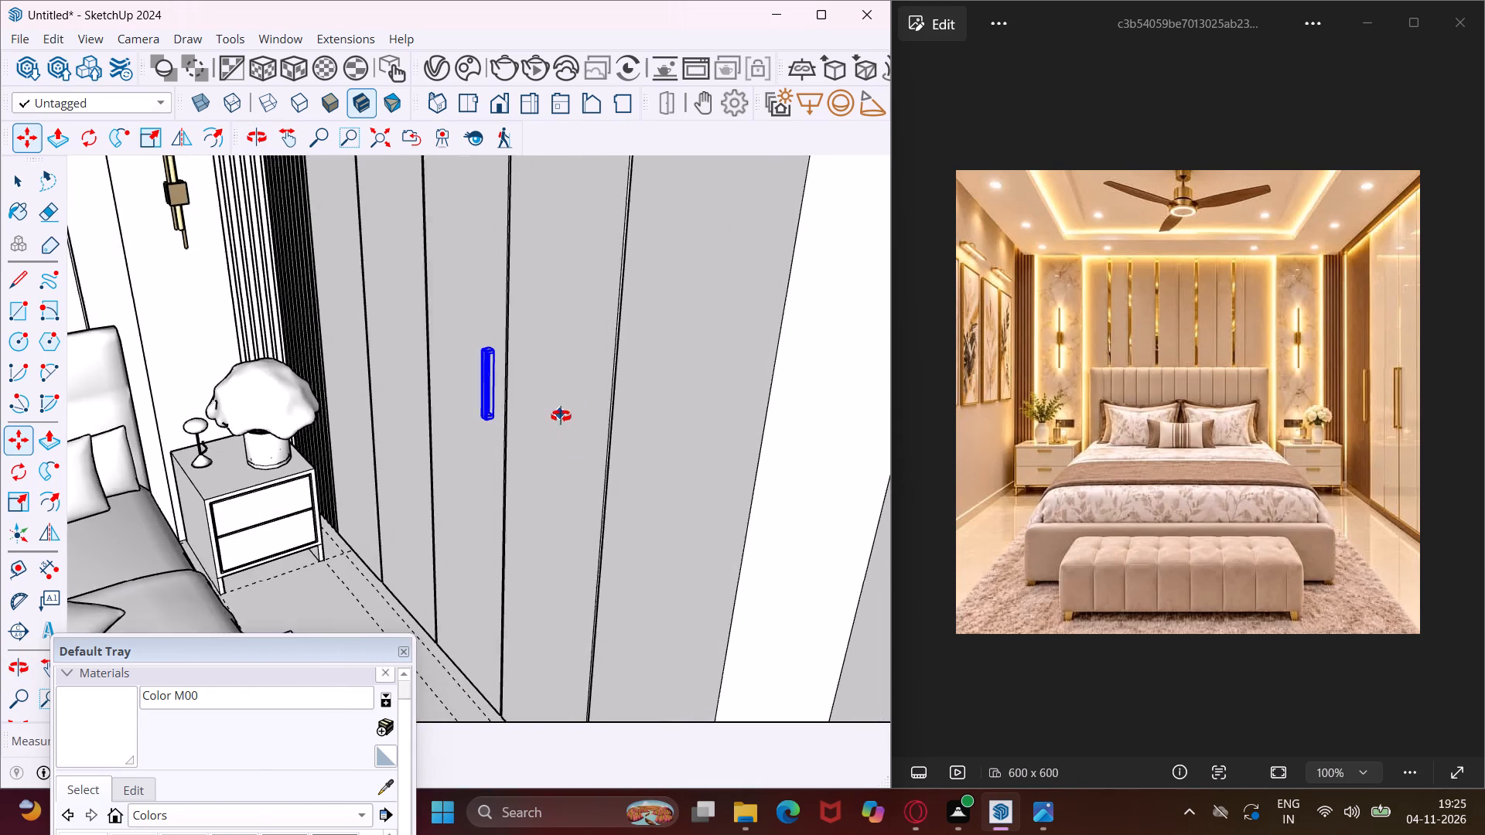
middle_click_drag(561, 416, 508, 407)
scroll(370, 390, "up", 3)
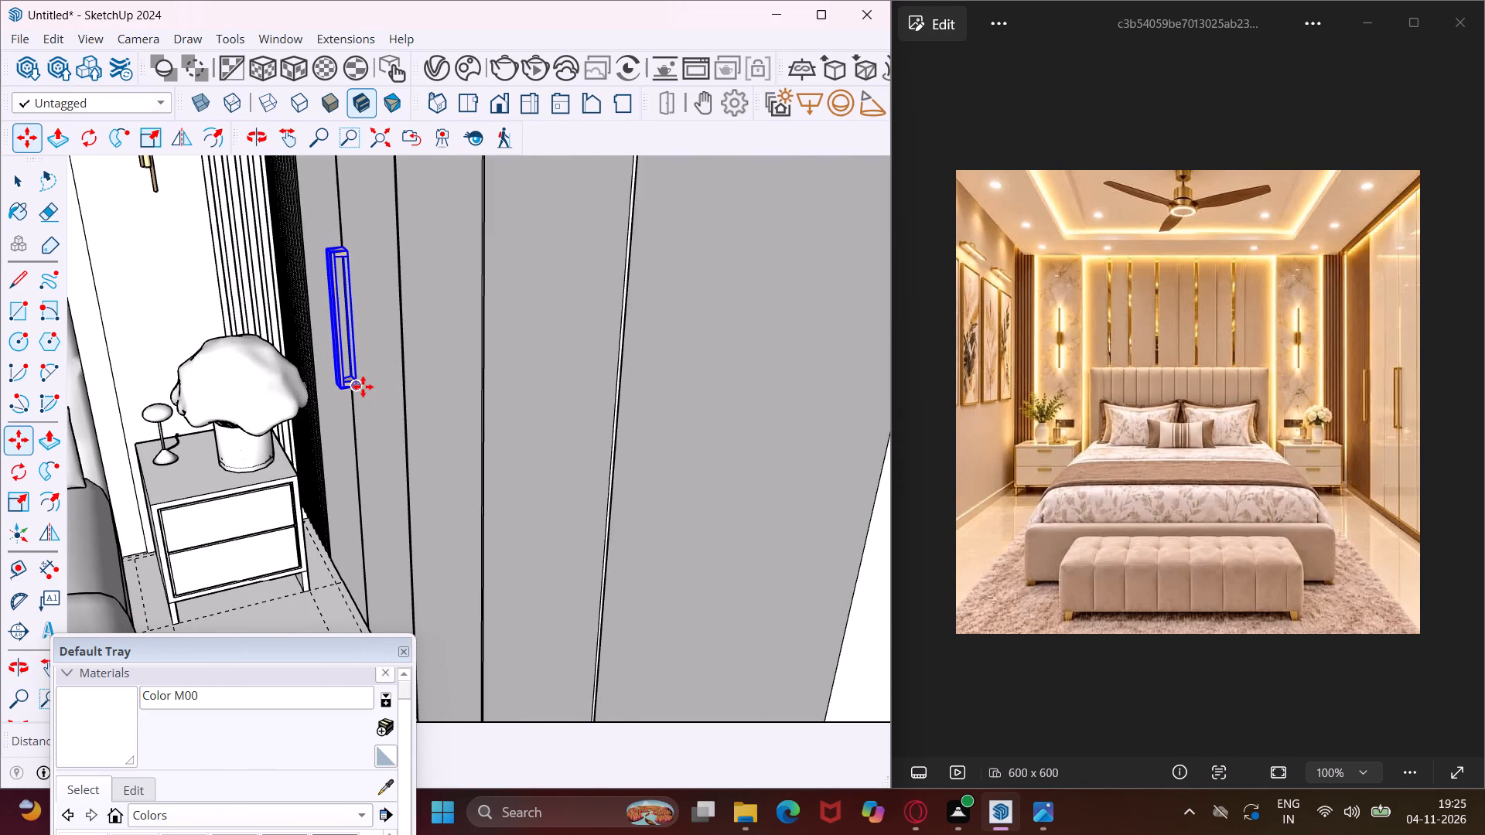
left_click(357, 387)
scroll(374, 395, "down", 3)
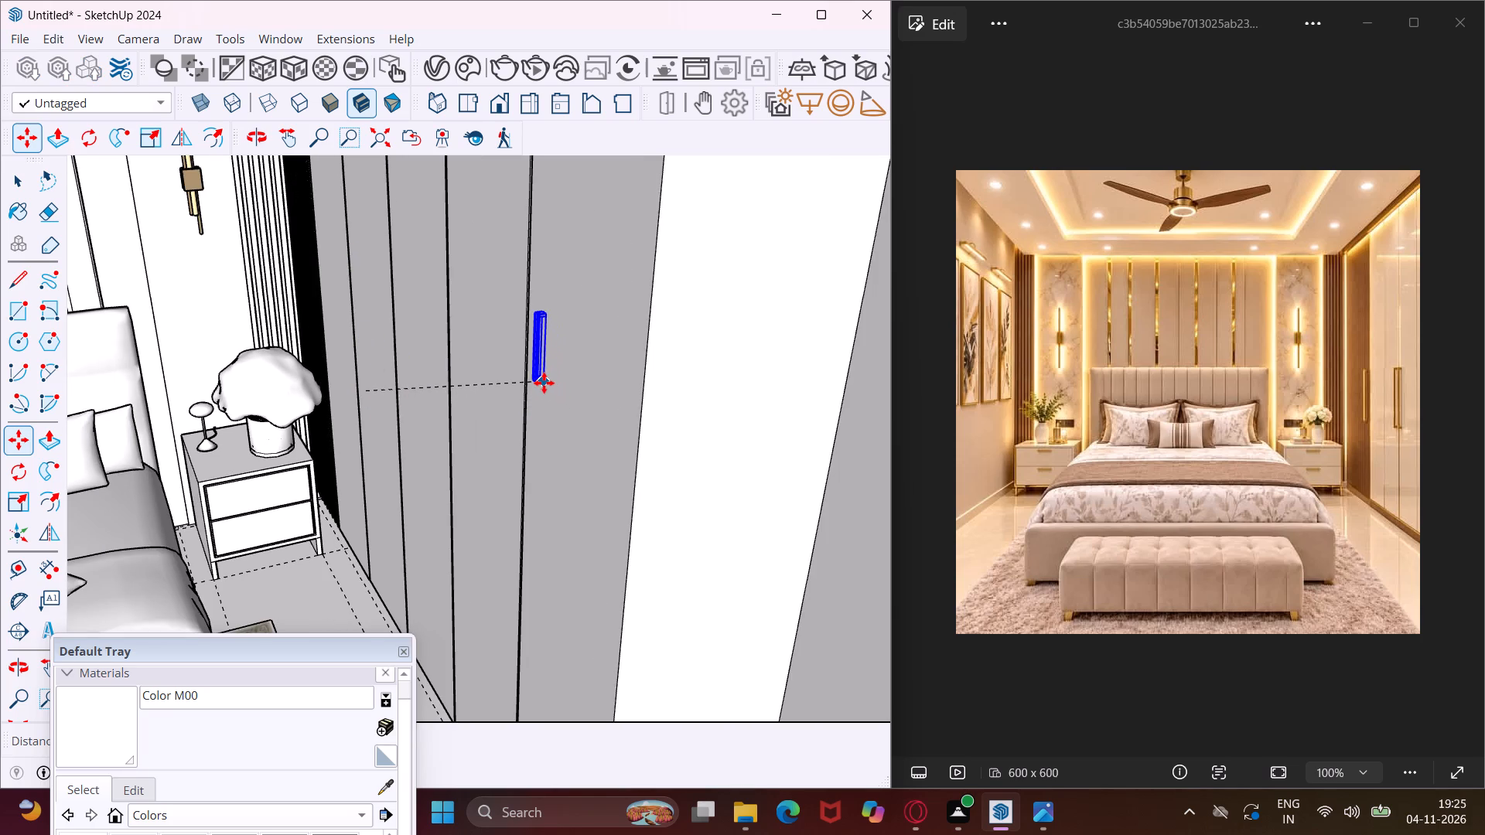
left_click(542, 380)
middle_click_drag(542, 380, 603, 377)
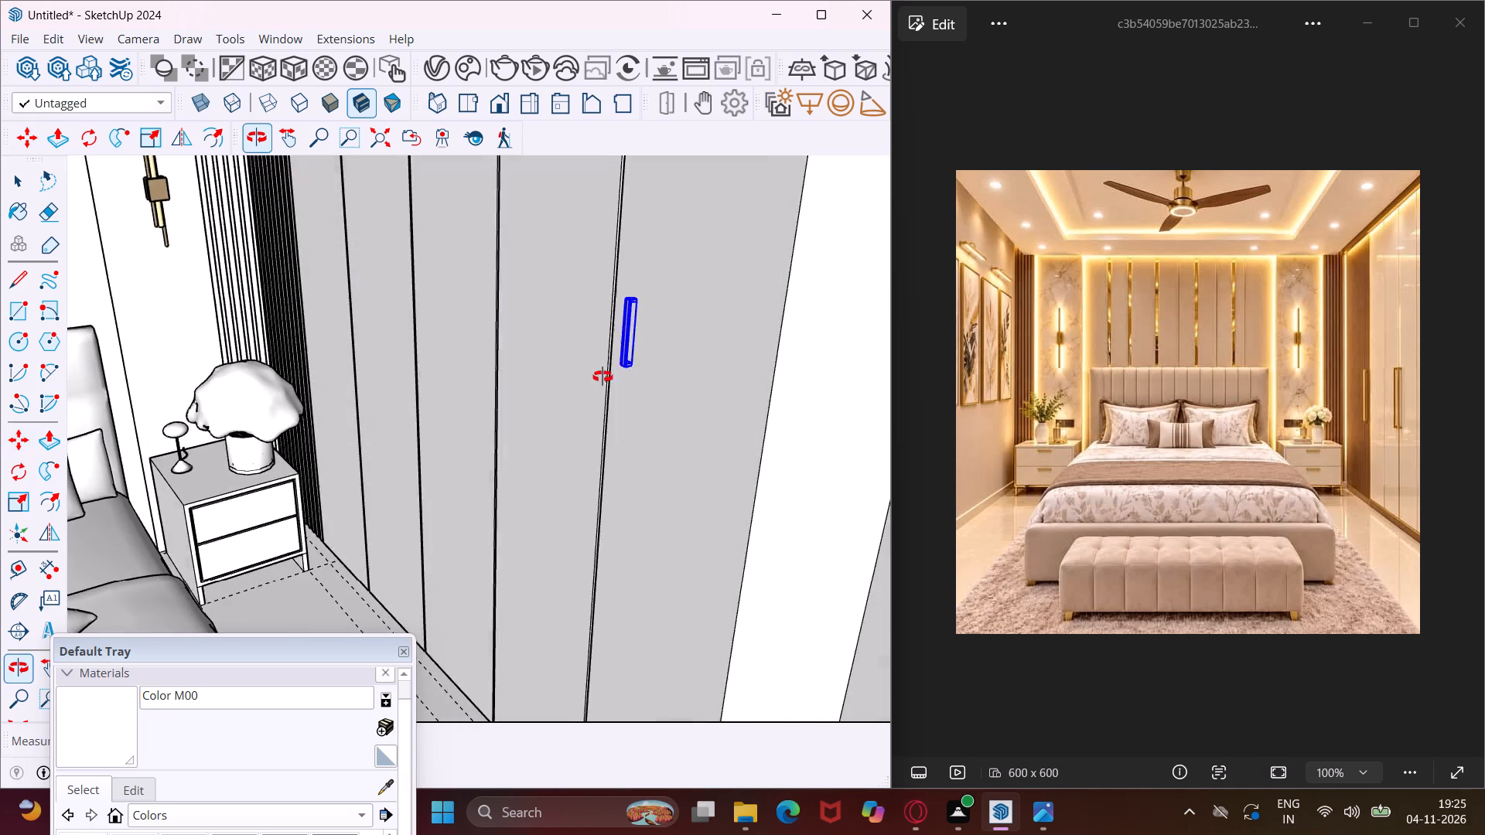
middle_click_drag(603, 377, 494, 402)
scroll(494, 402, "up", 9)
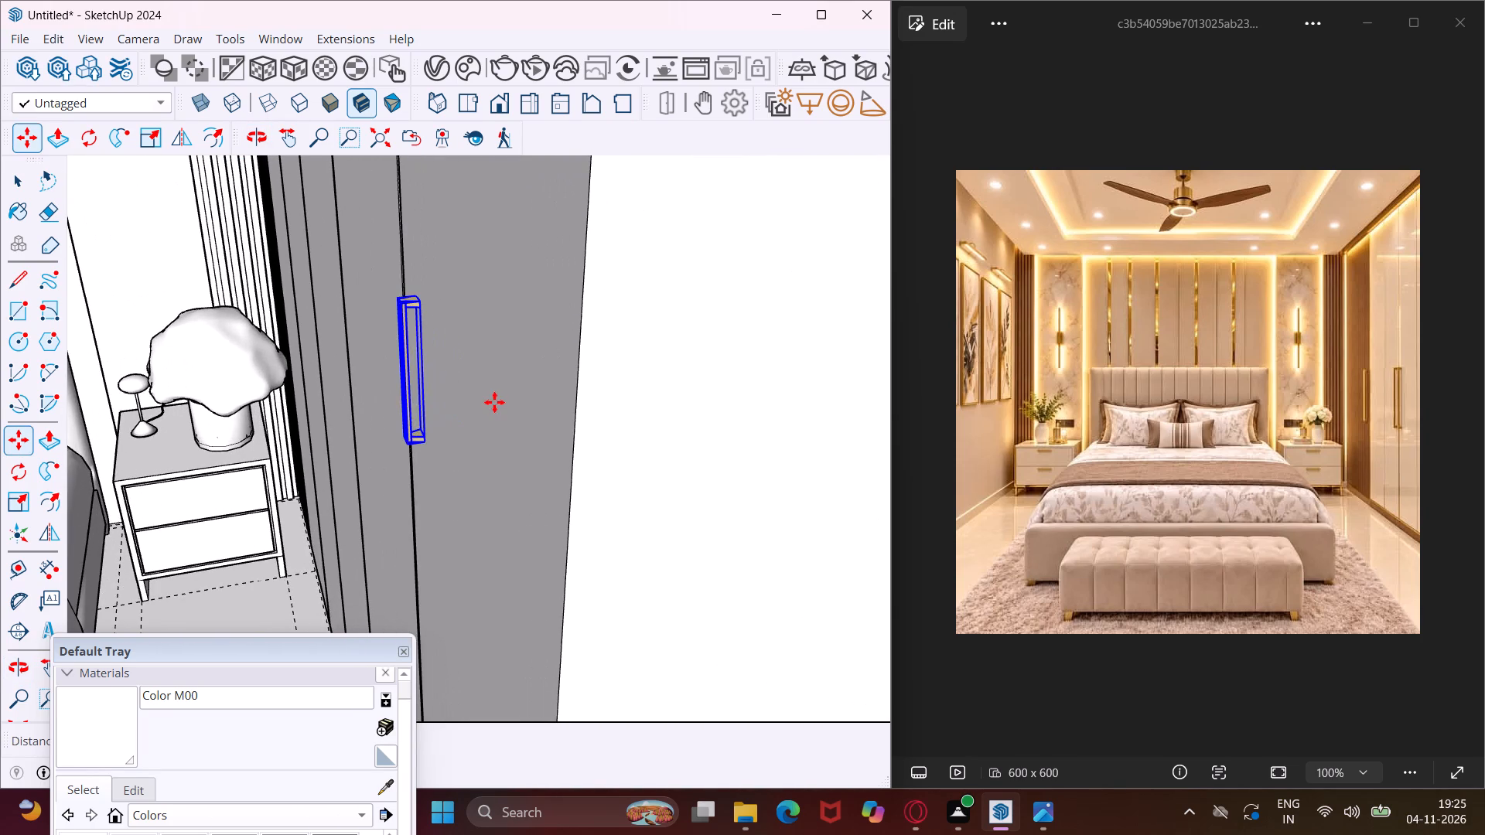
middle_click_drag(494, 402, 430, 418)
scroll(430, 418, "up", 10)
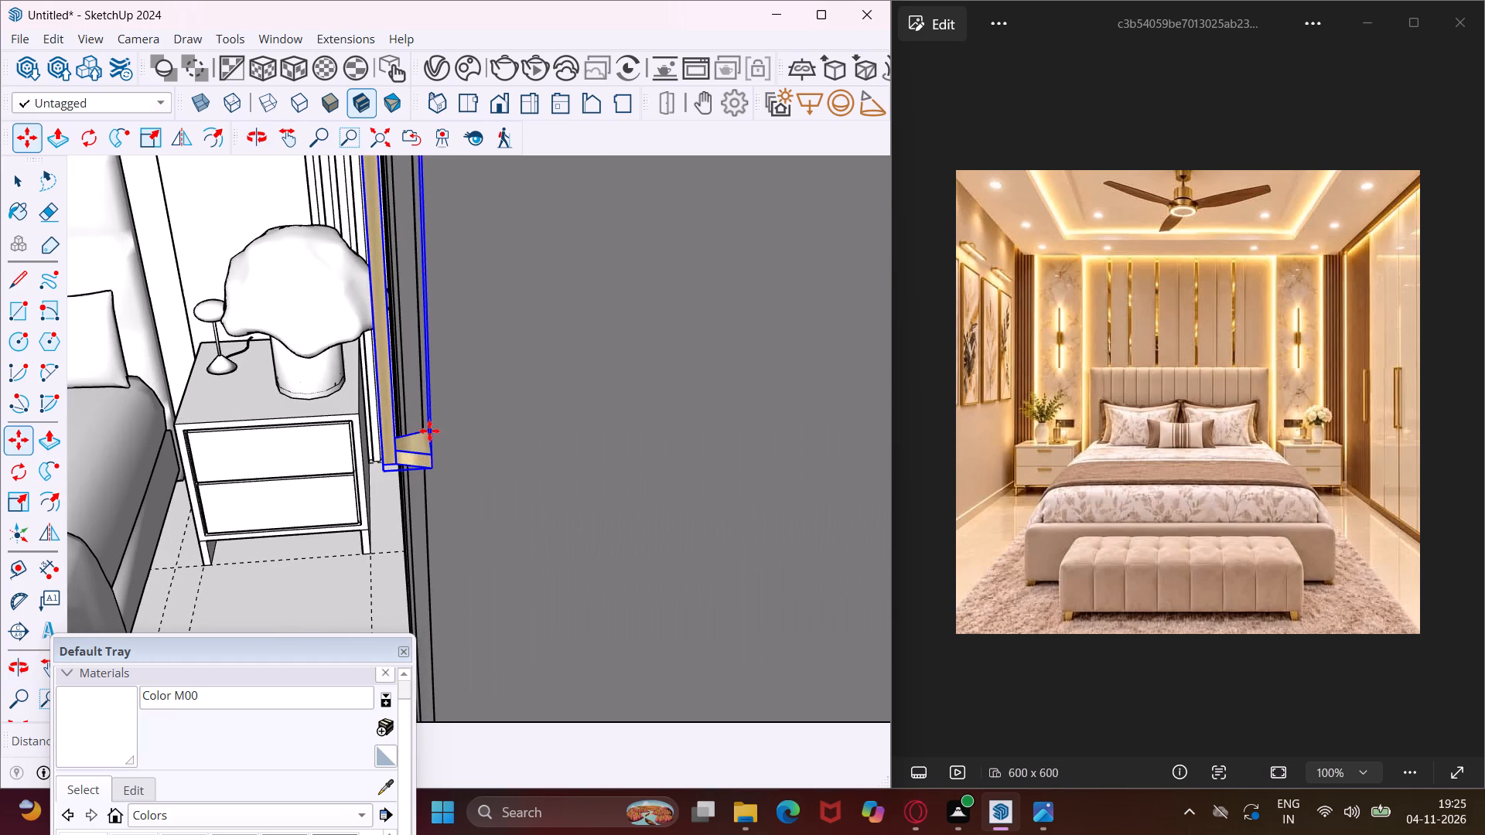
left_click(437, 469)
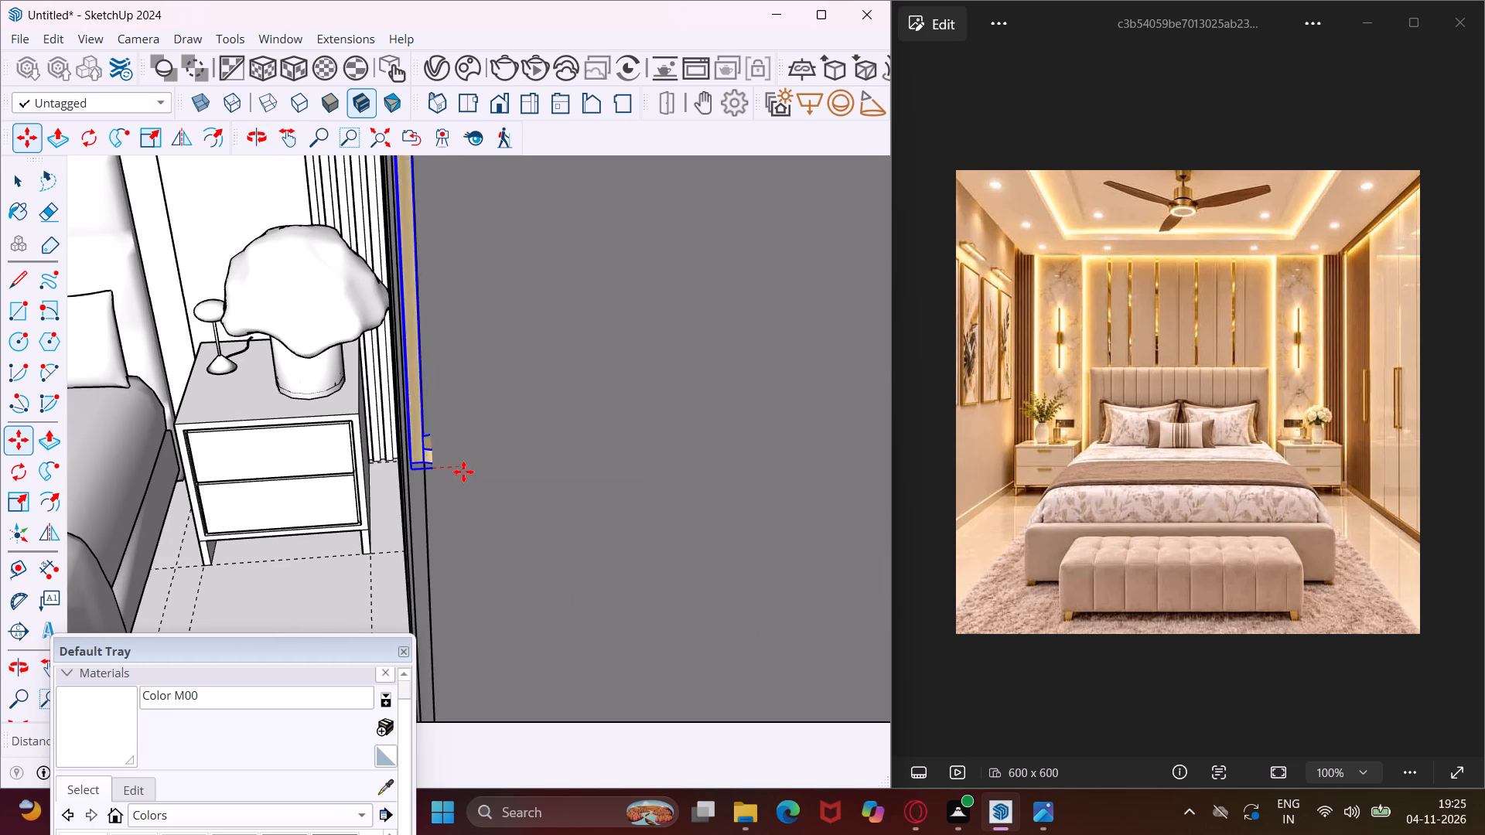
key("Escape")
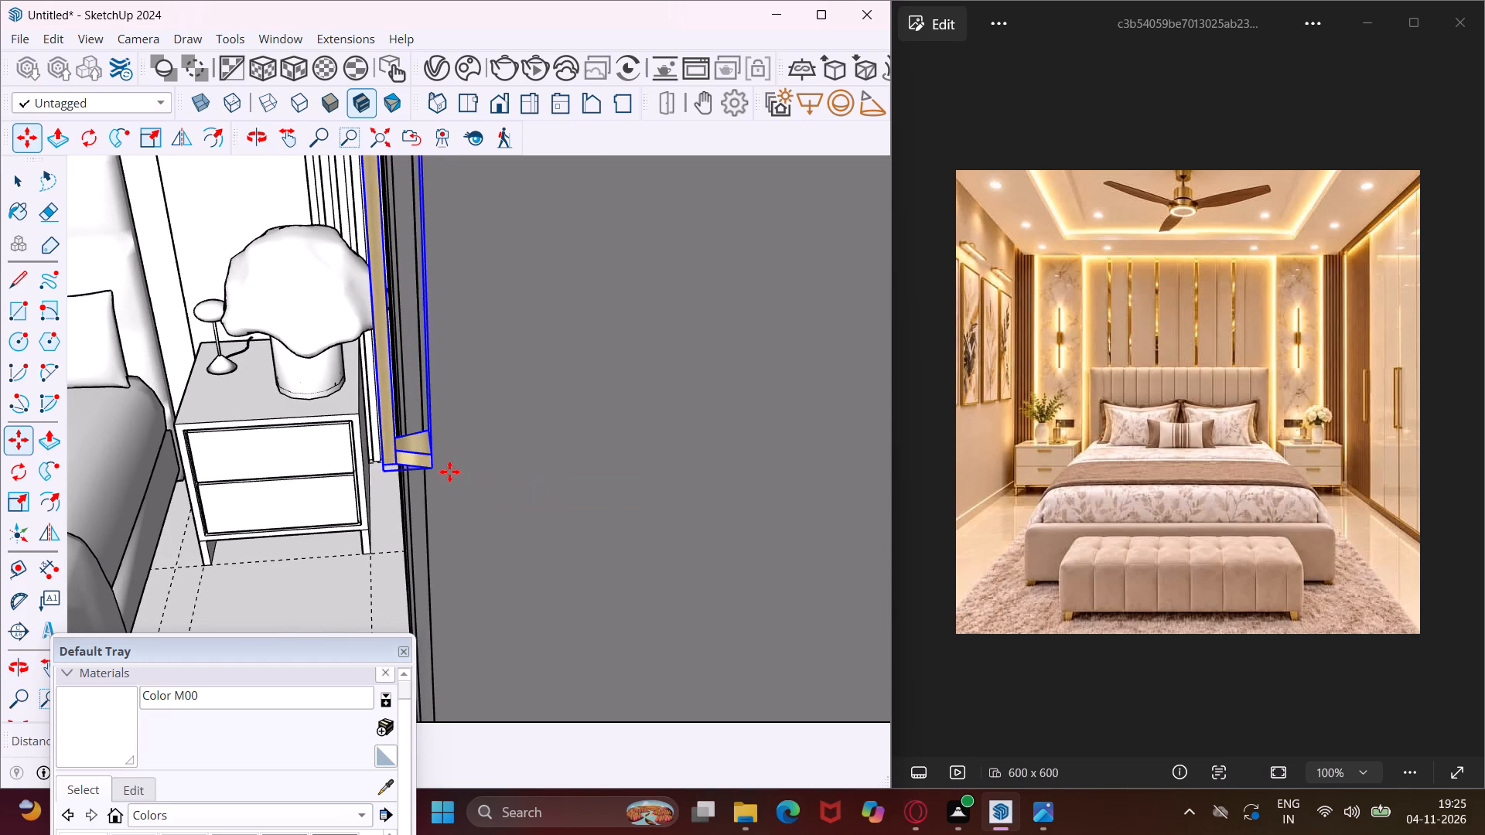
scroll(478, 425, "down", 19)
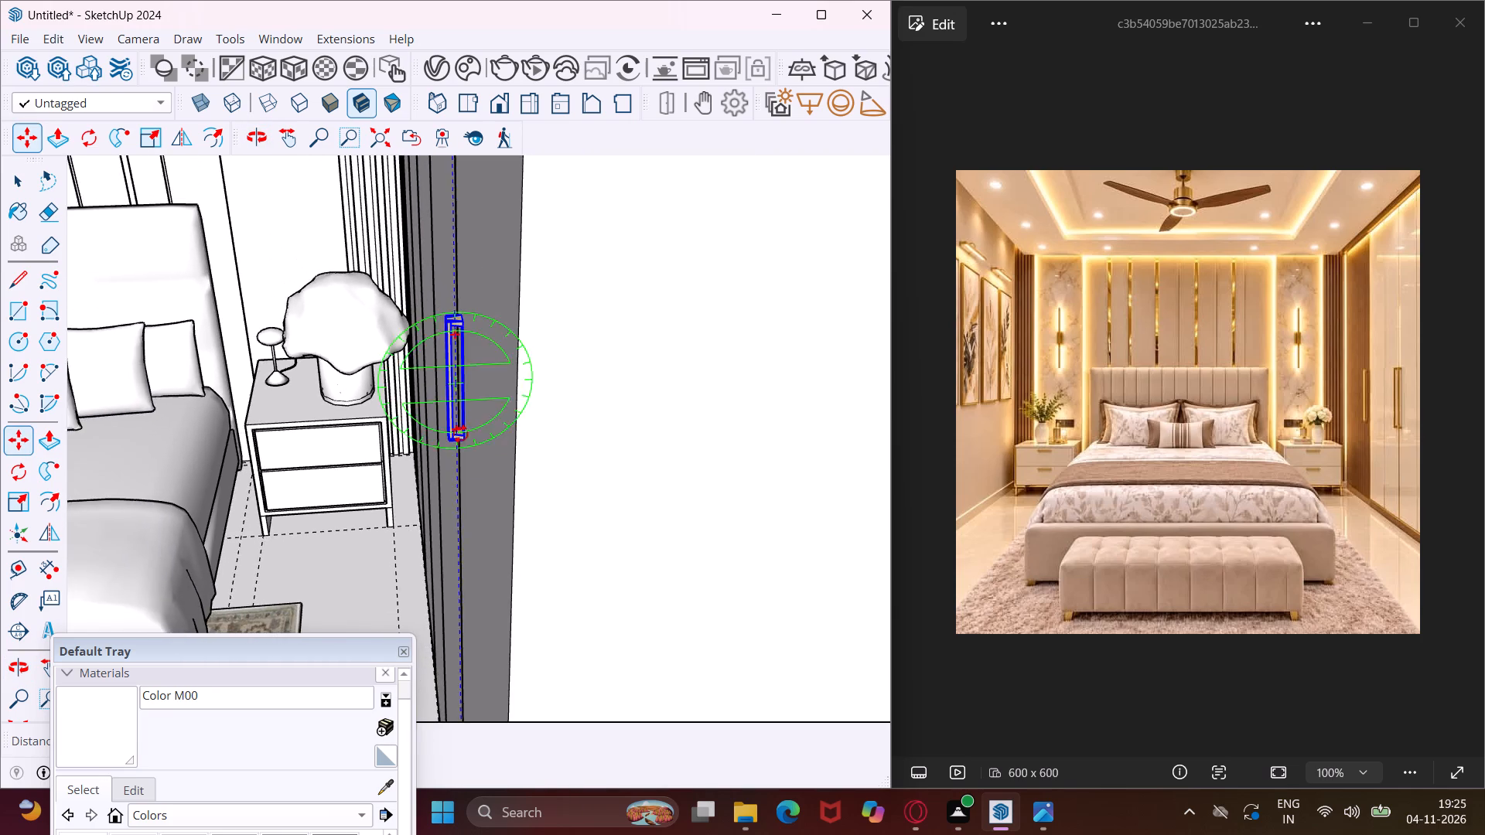
Scale the brass handle upward from its top centre grip, lengthening it along the wardrobe's end door.
middle_click_drag(460, 434, 648, 429)
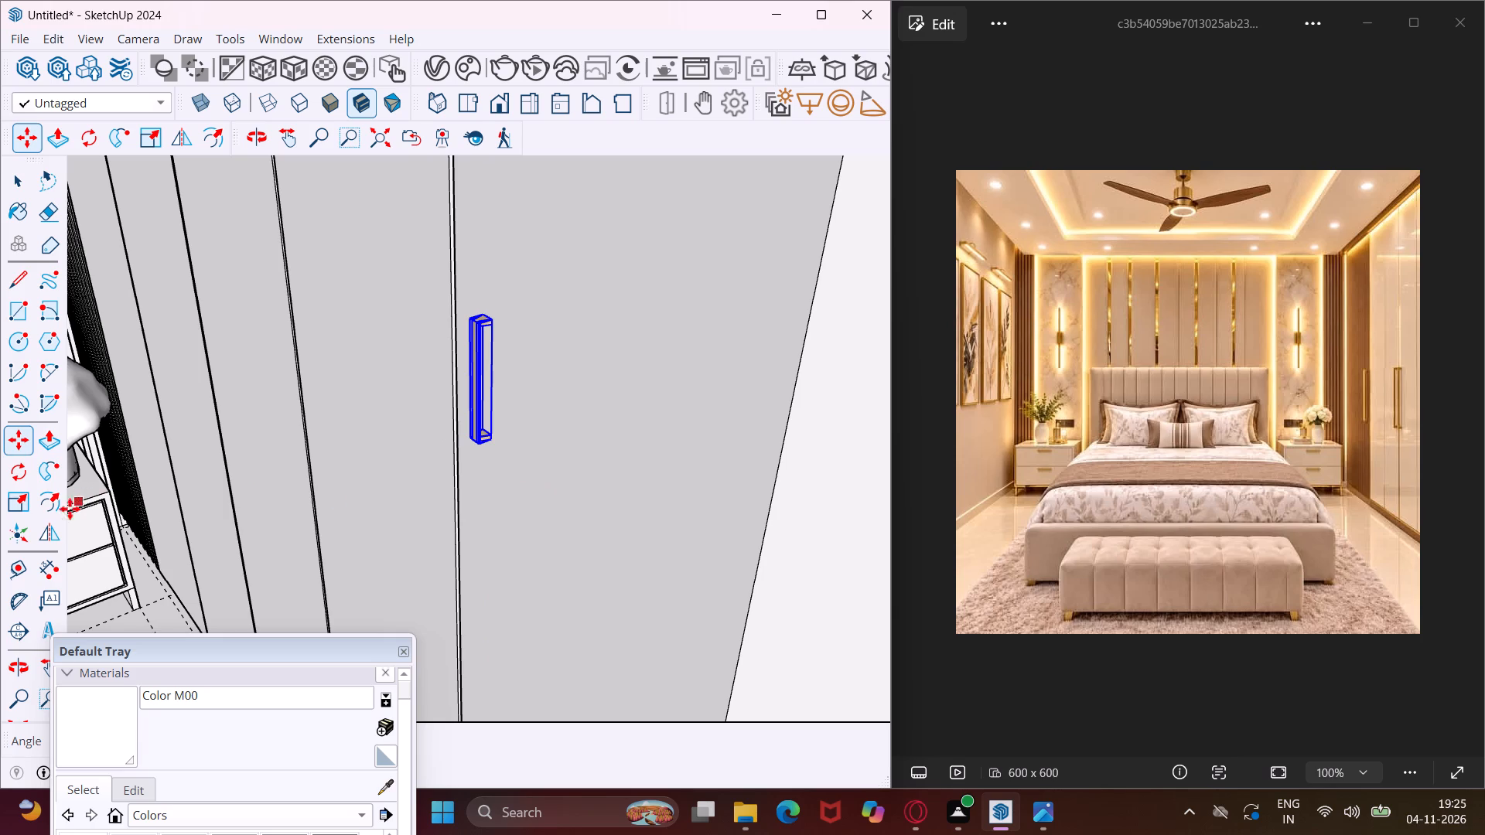
left_click(19, 507)
scroll(469, 321, "up", 6)
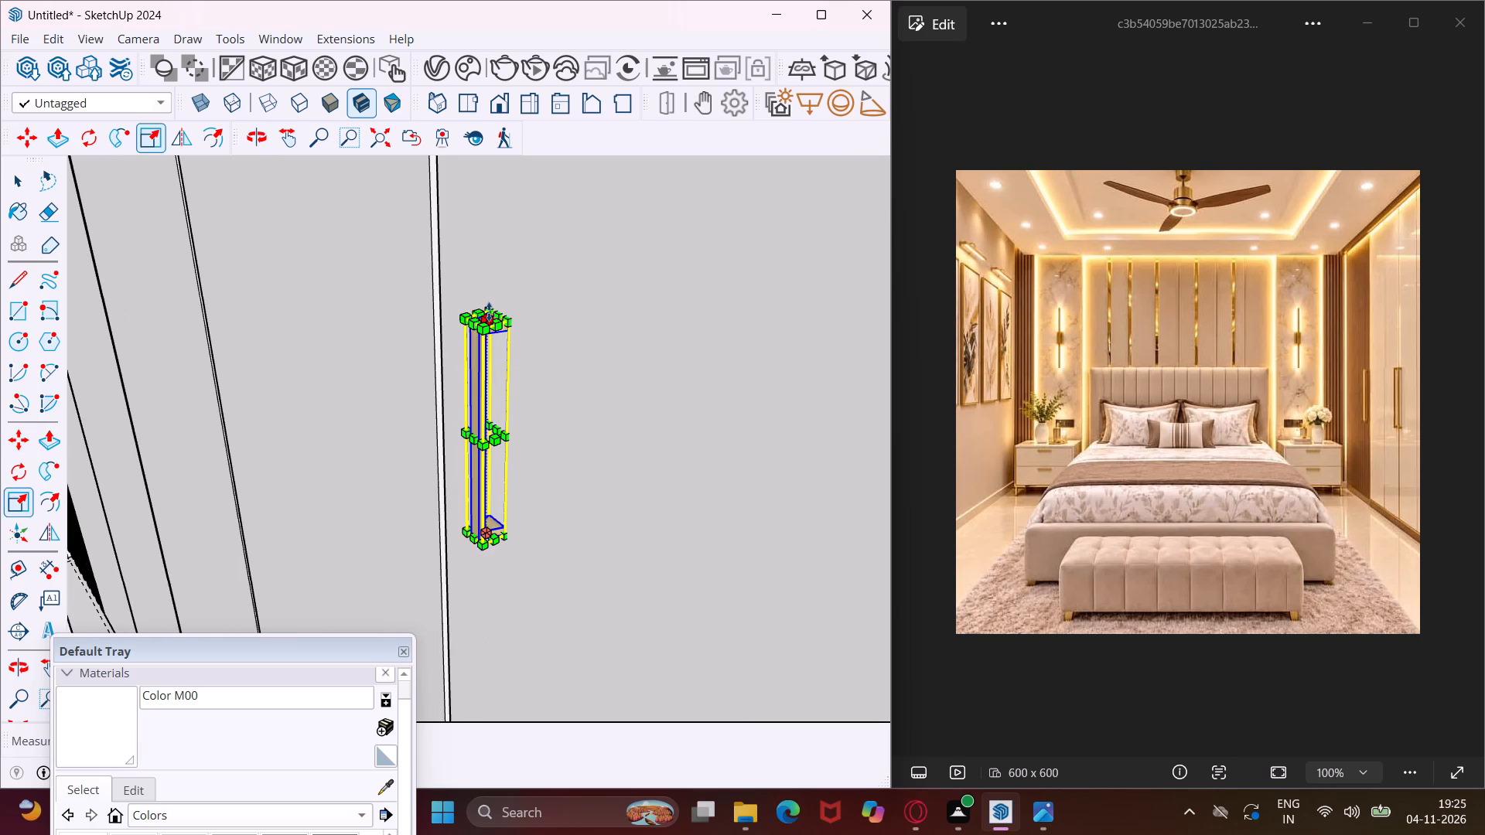
left_click(485, 319)
scroll(483, 307, "down", 3)
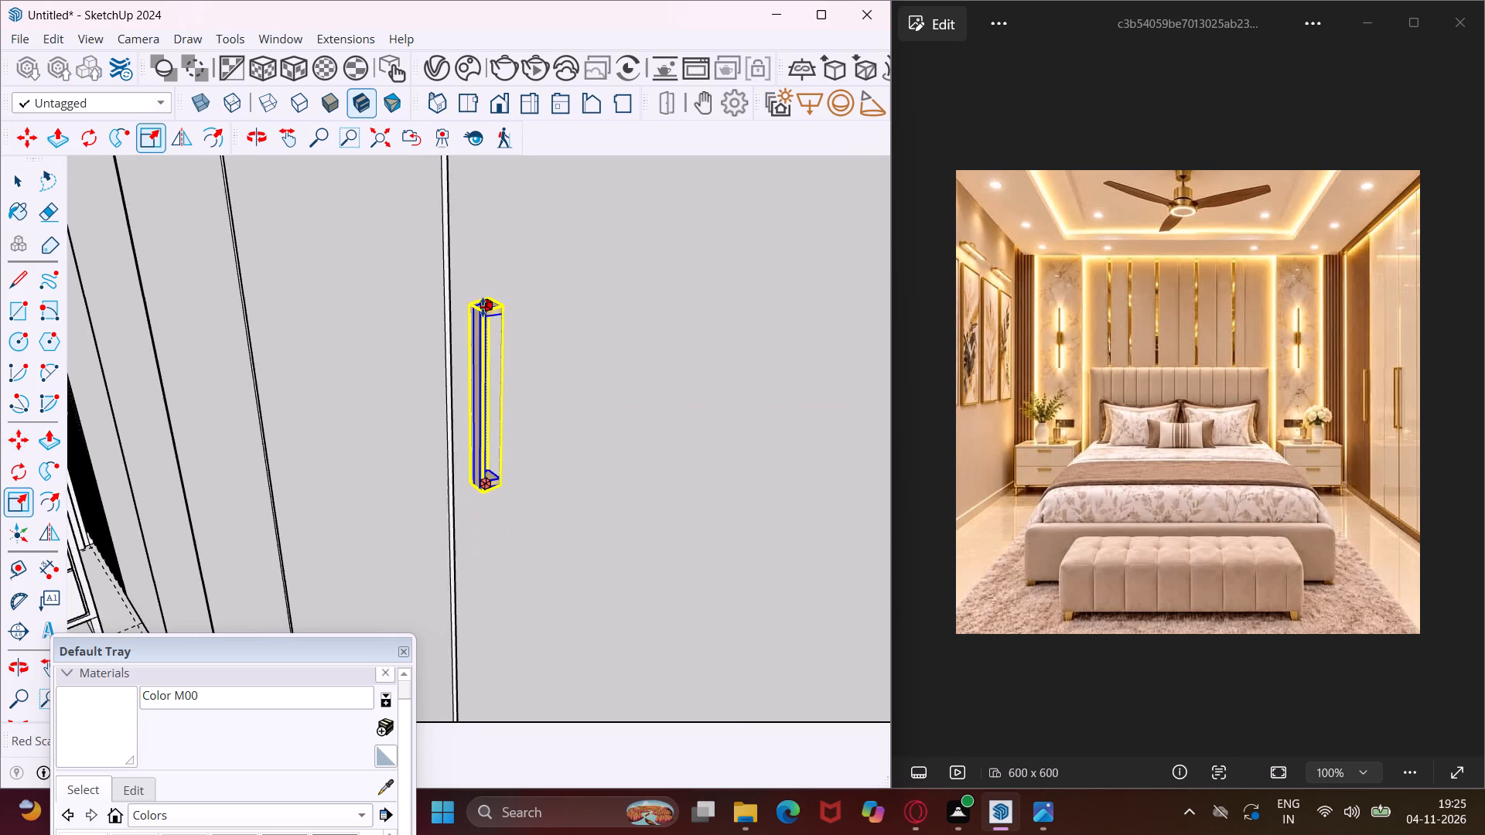
scroll(483, 307, "down", 15)
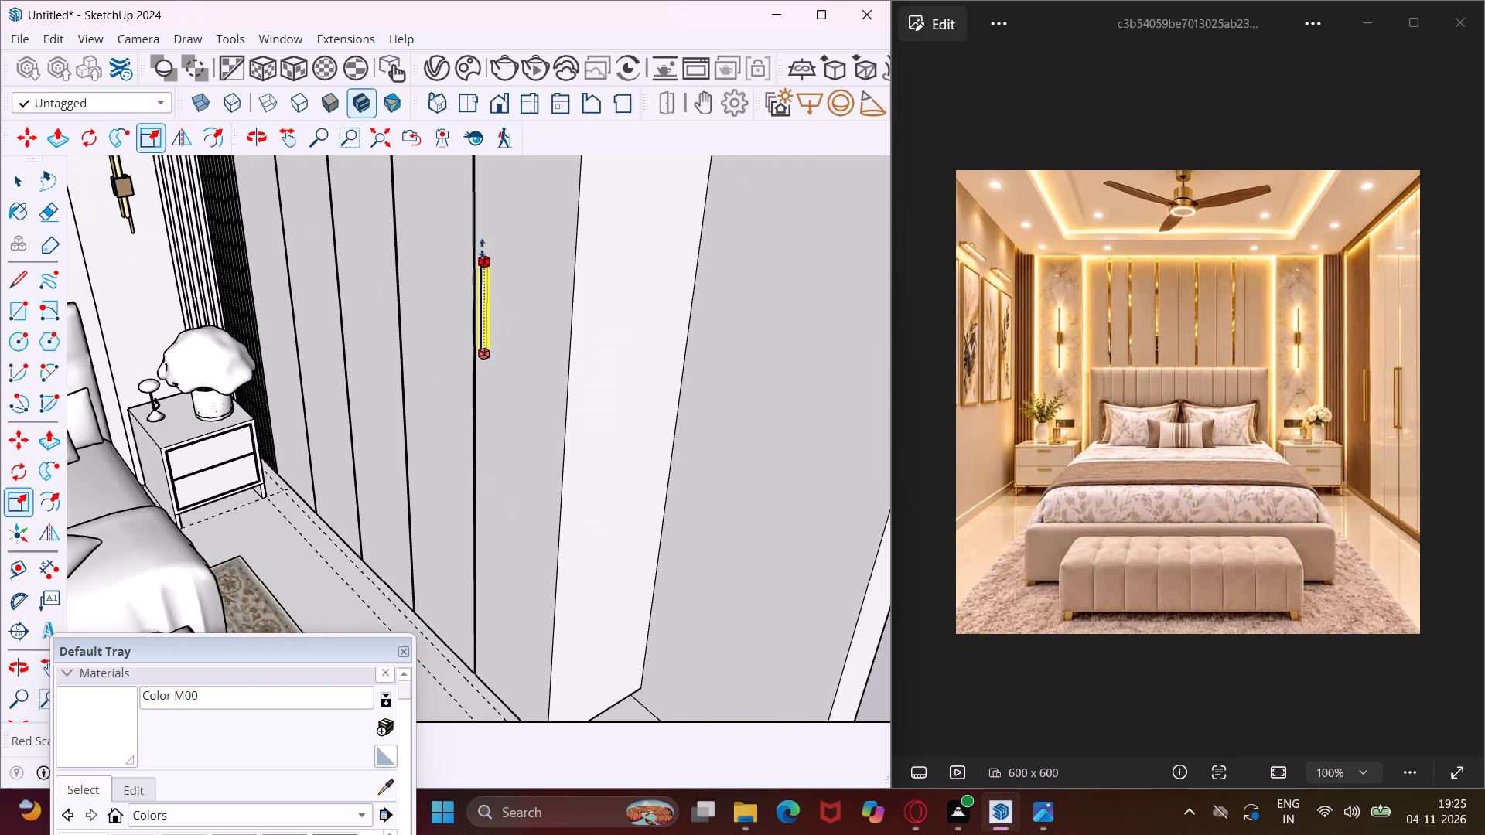
left_click(483, 222)
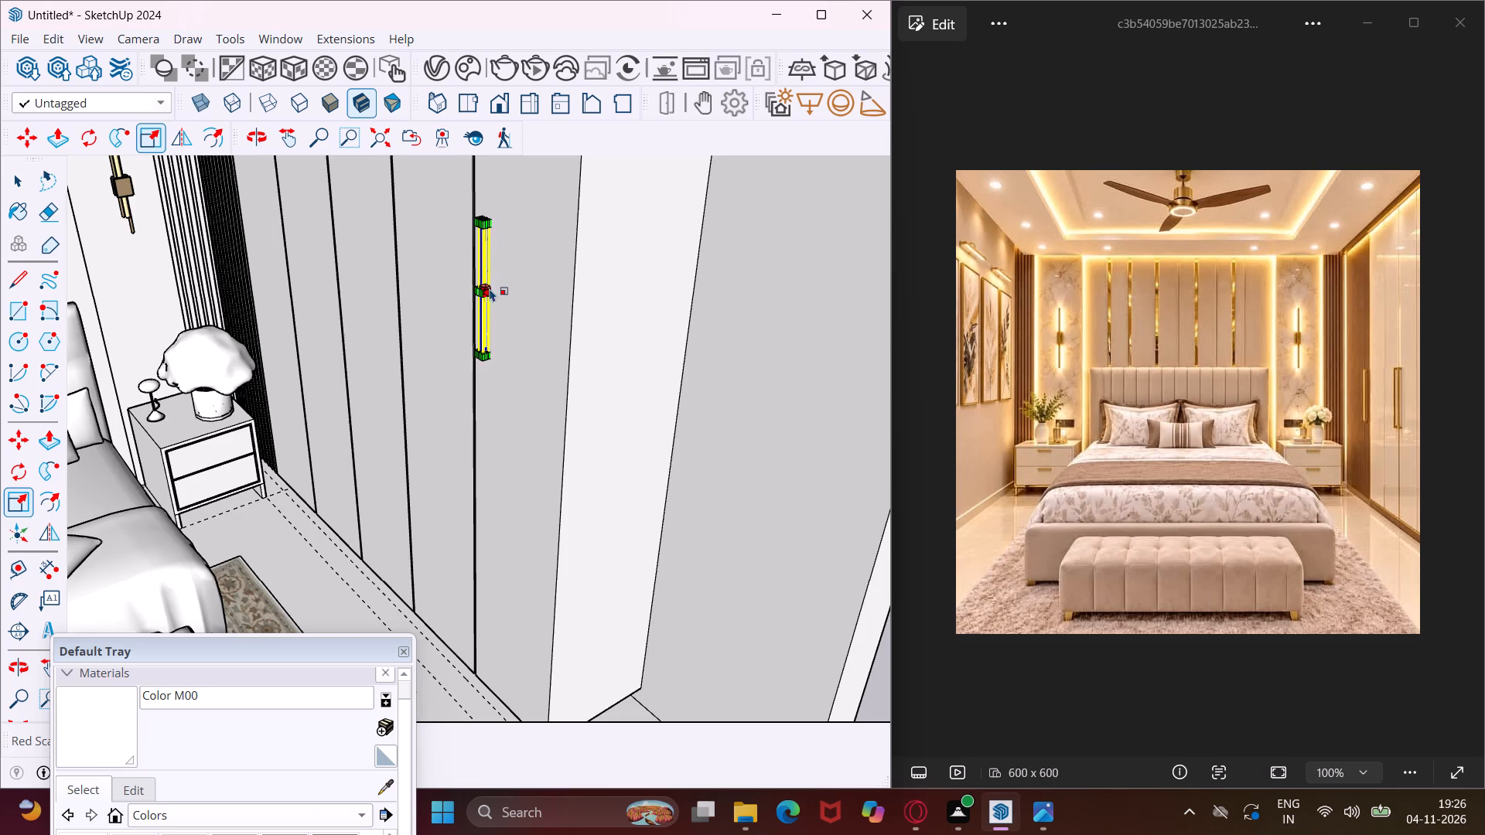
Scale the handle outward from its side centre grips in both cross-section directions to make it thicker.
scroll(490, 288, "up", 4)
scroll(490, 290, "up", 18)
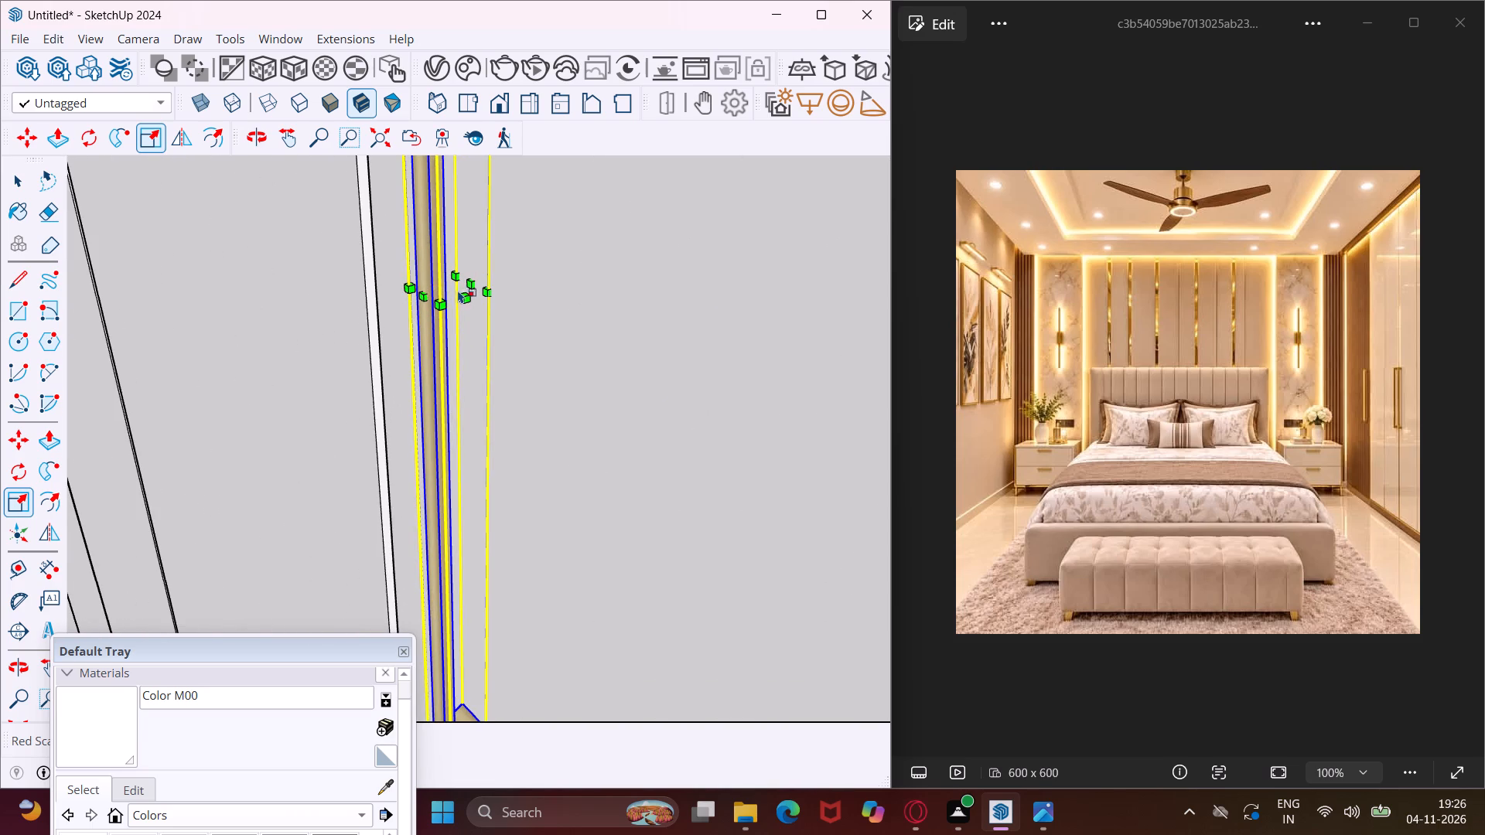
left_click(462, 295)
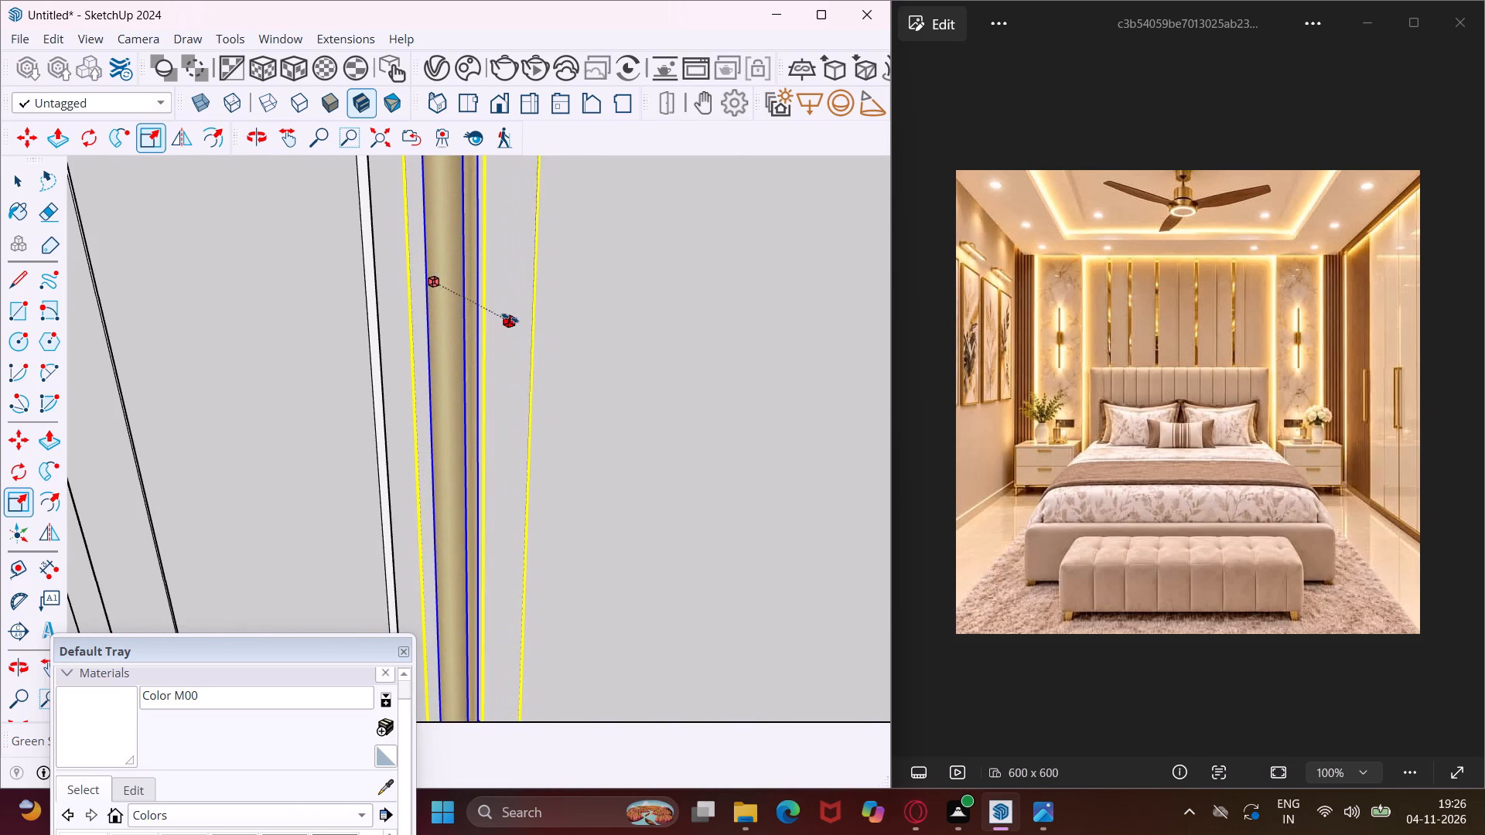
left_click(510, 318)
left_click(452, 311)
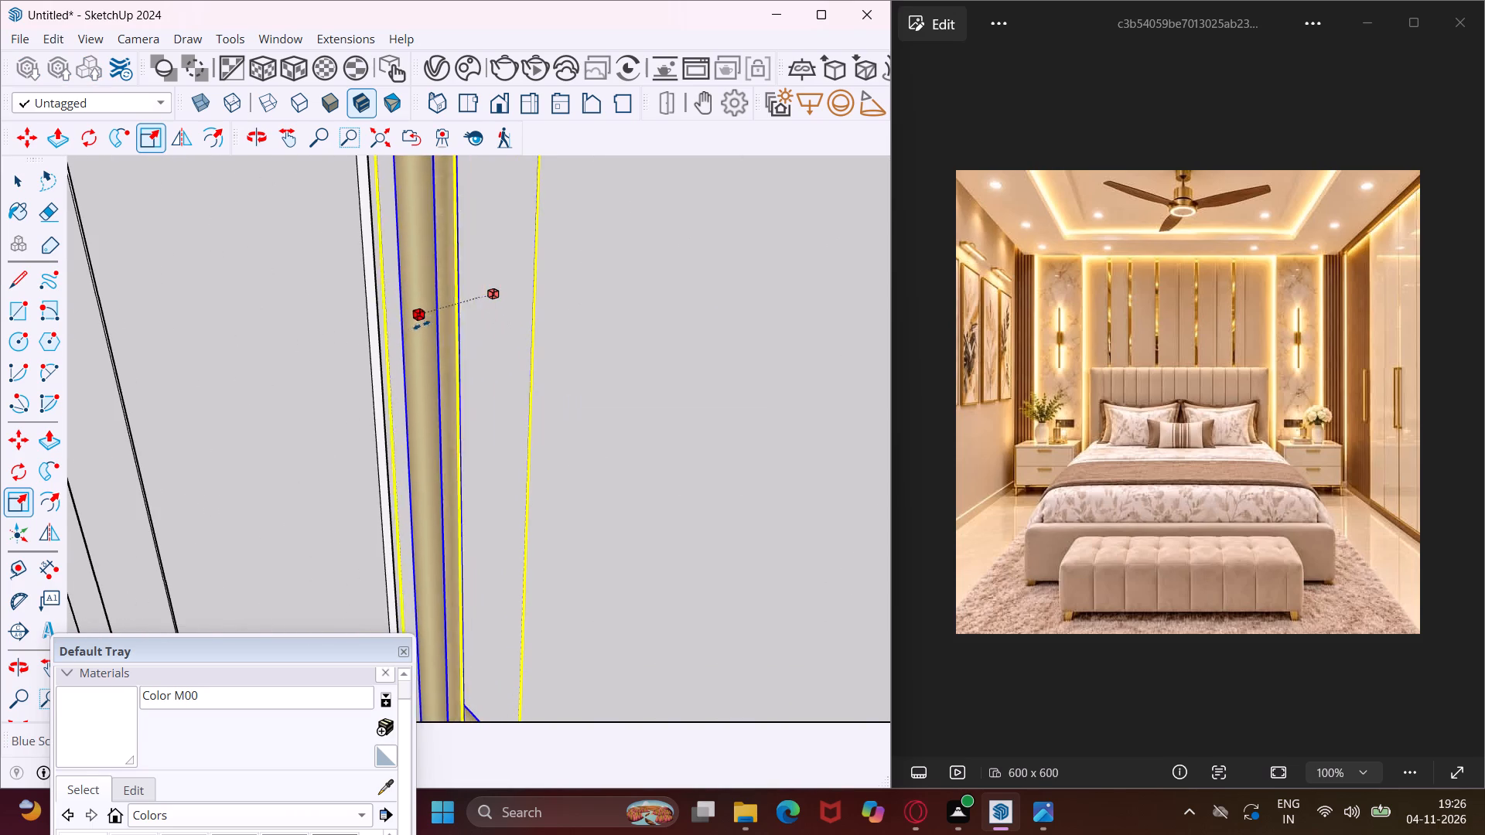
left_click(381, 344)
scroll(322, 351, "down", 13)
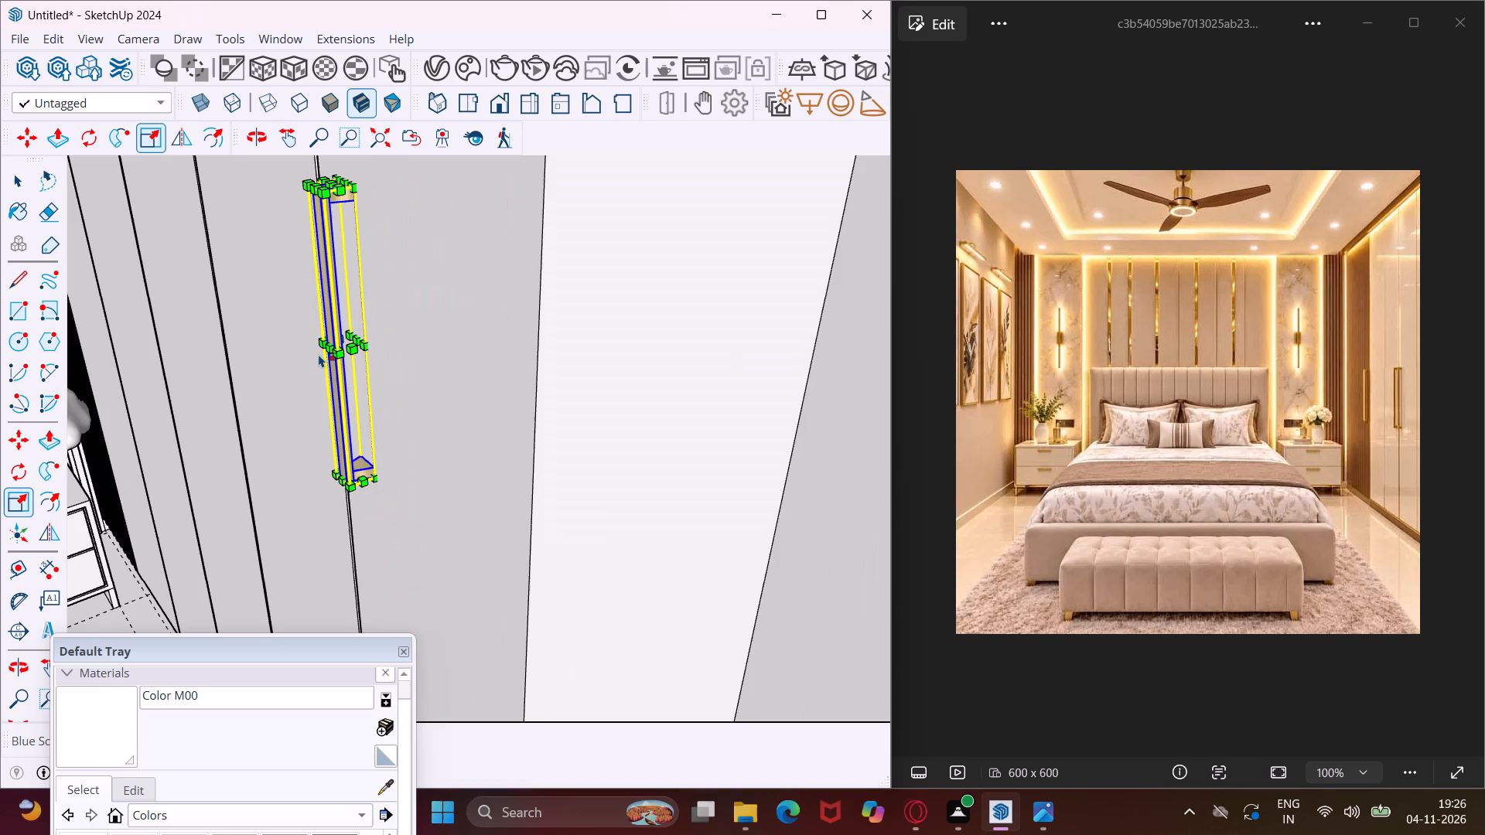
scroll(319, 354, "down", 11)
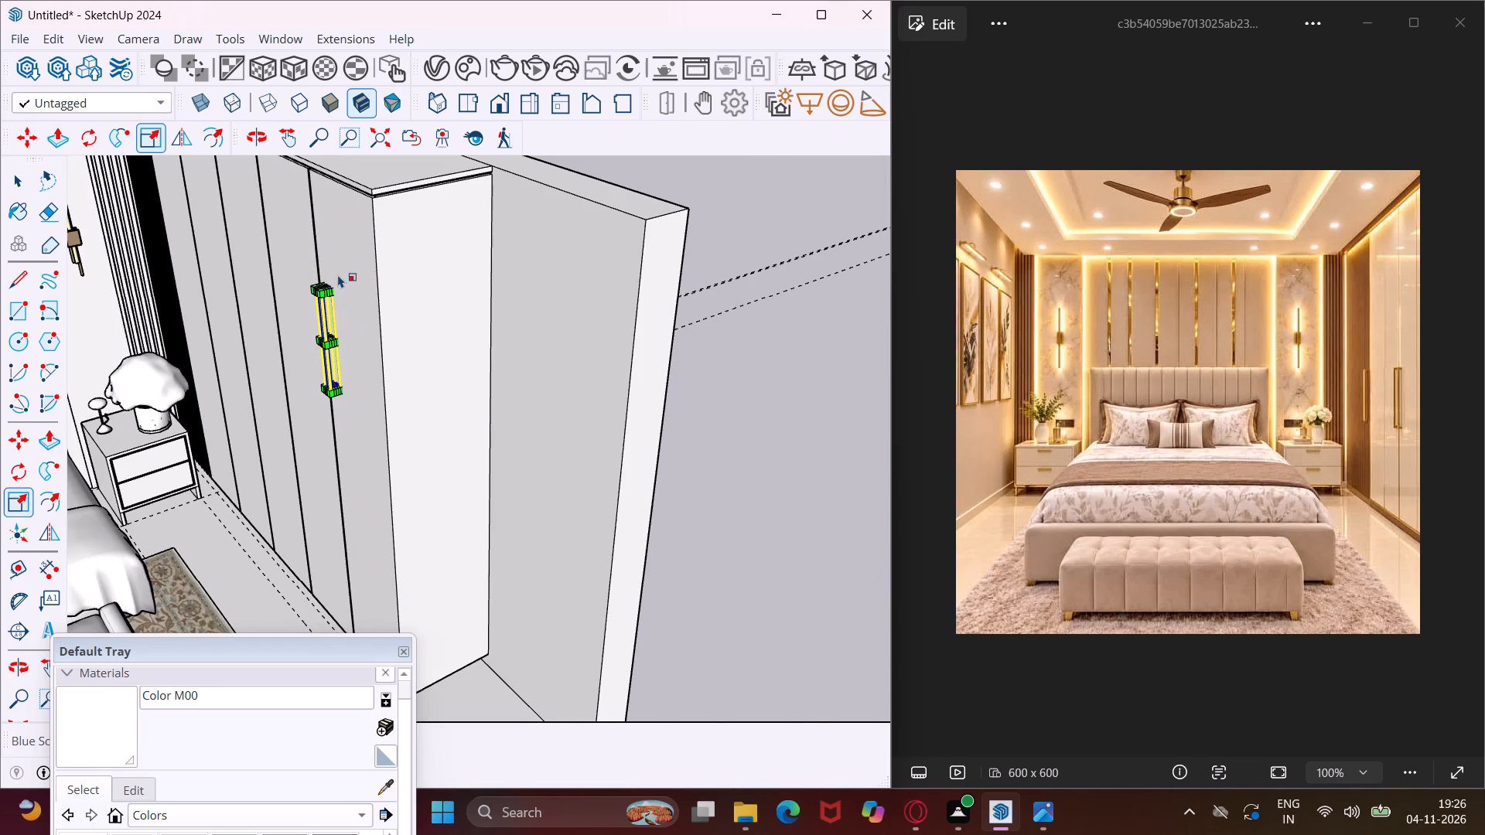
Move the enlarged handle straight down along the wardrobe's end door.
key("m")
scroll(346, 300, "up", 7)
left_click(352, 305)
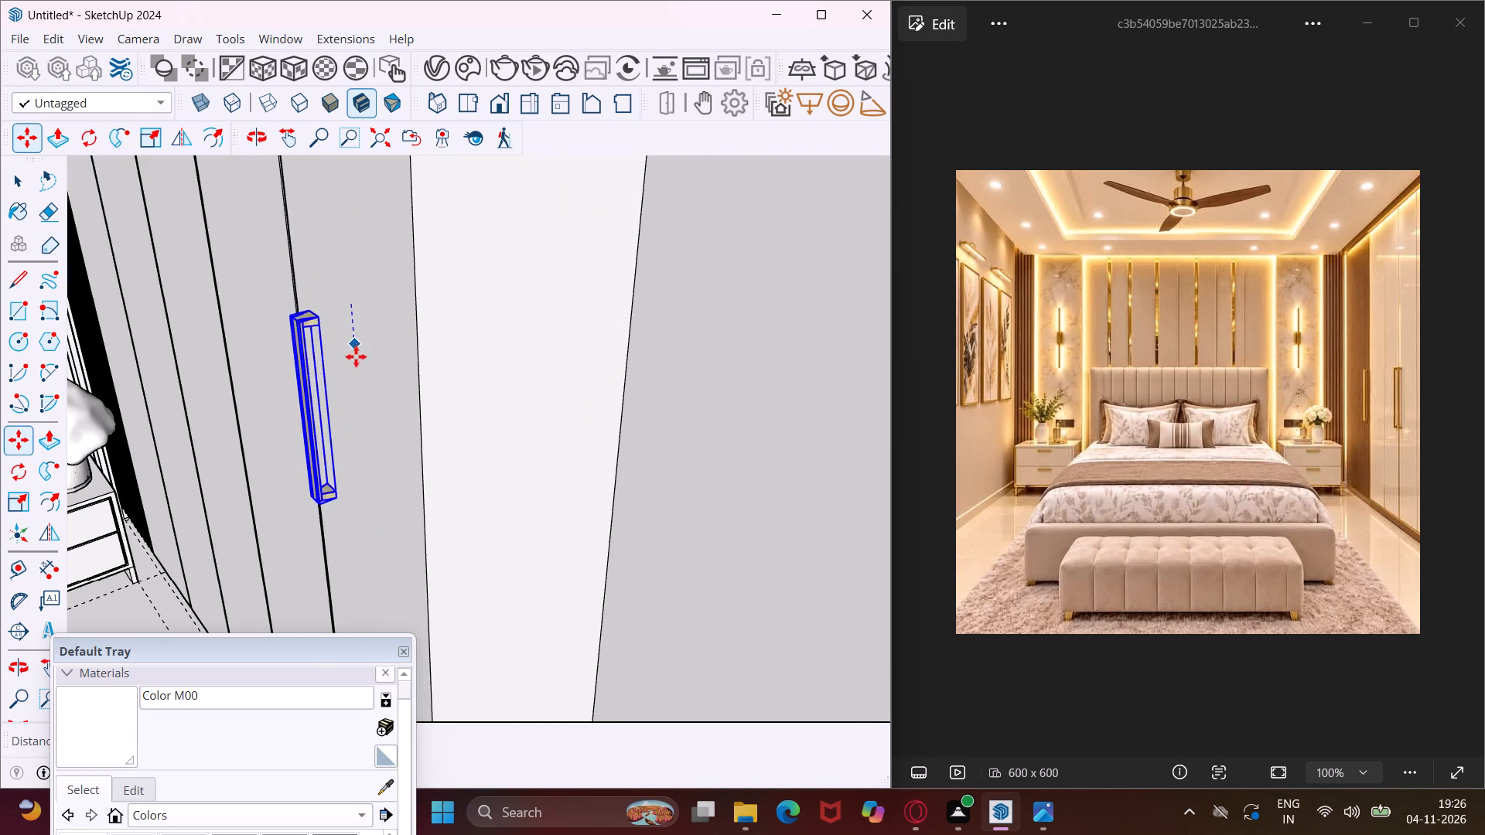
left_click(354, 417)
scroll(367, 325, "down", 5)
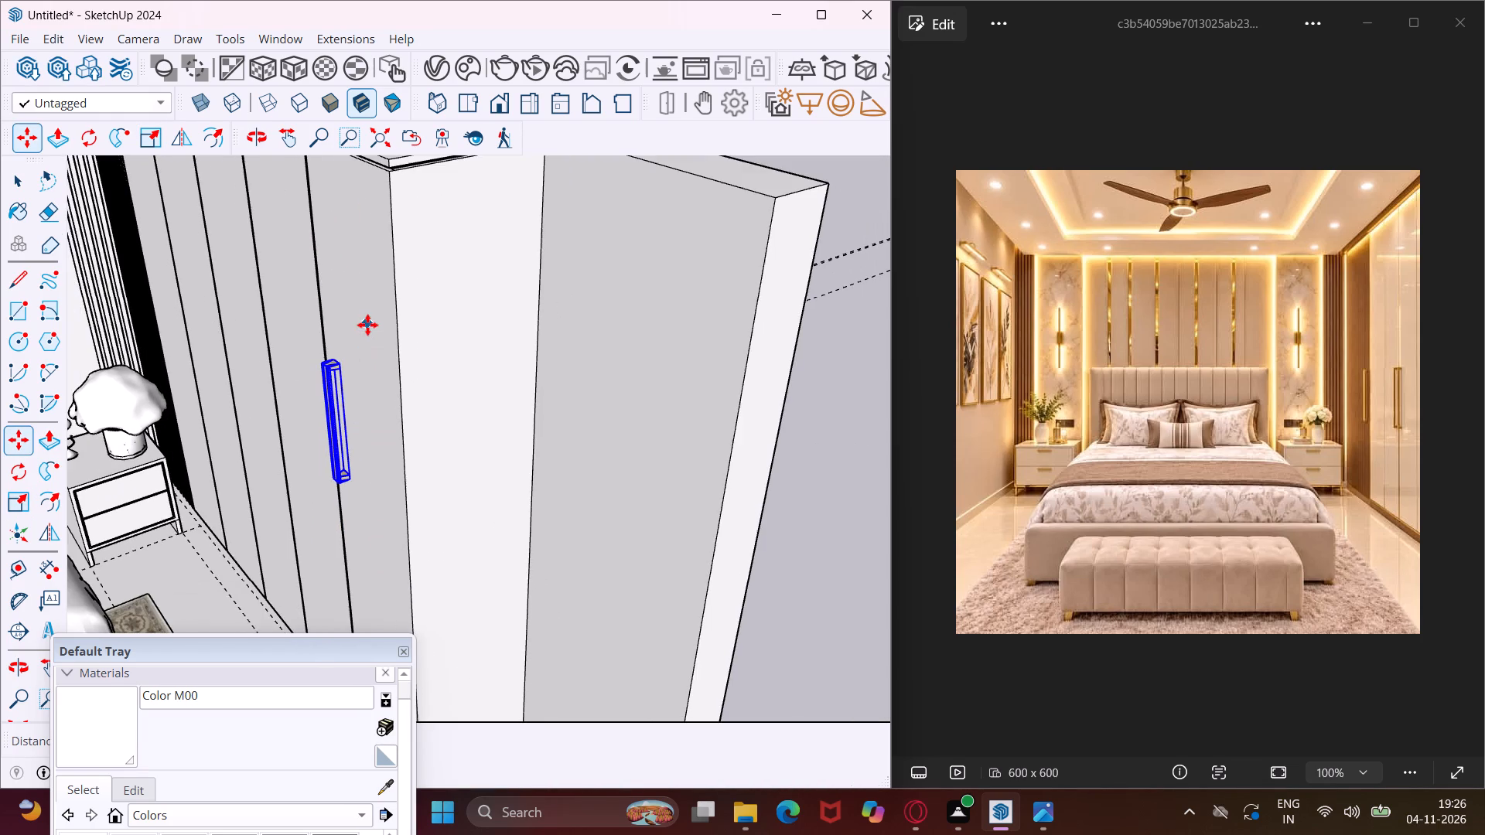
Lower the handle further with small vertical moves, keeping it beside the end door's seam.
middle_click_drag(384, 307, 460, 128)
scroll(461, 139, "down", 4)
middle_click_drag(437, 213, 437, 229)
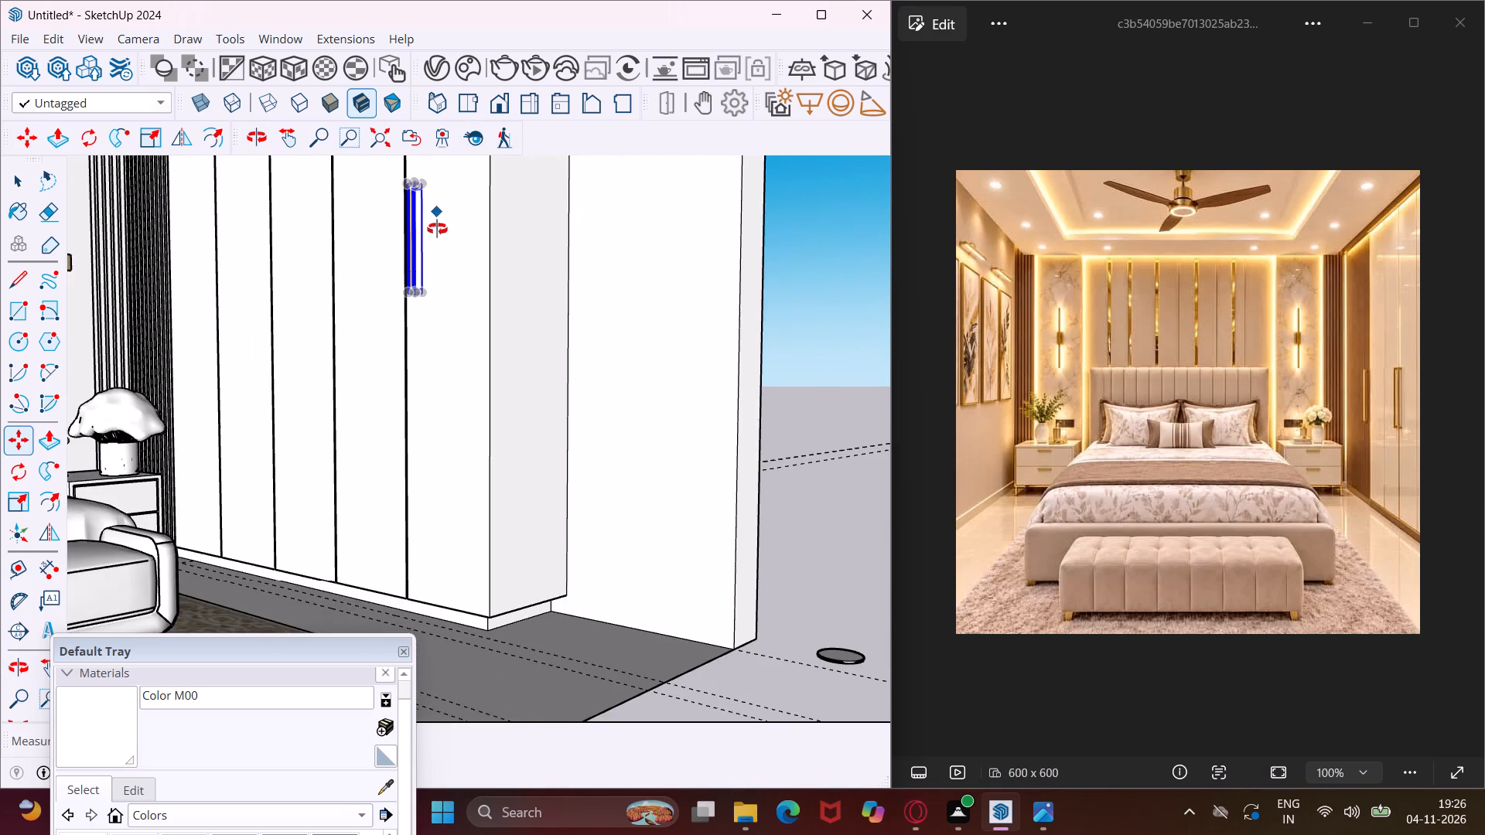
middle_click_drag(437, 229, 454, 286)
left_click(453, 237)
left_click(452, 272)
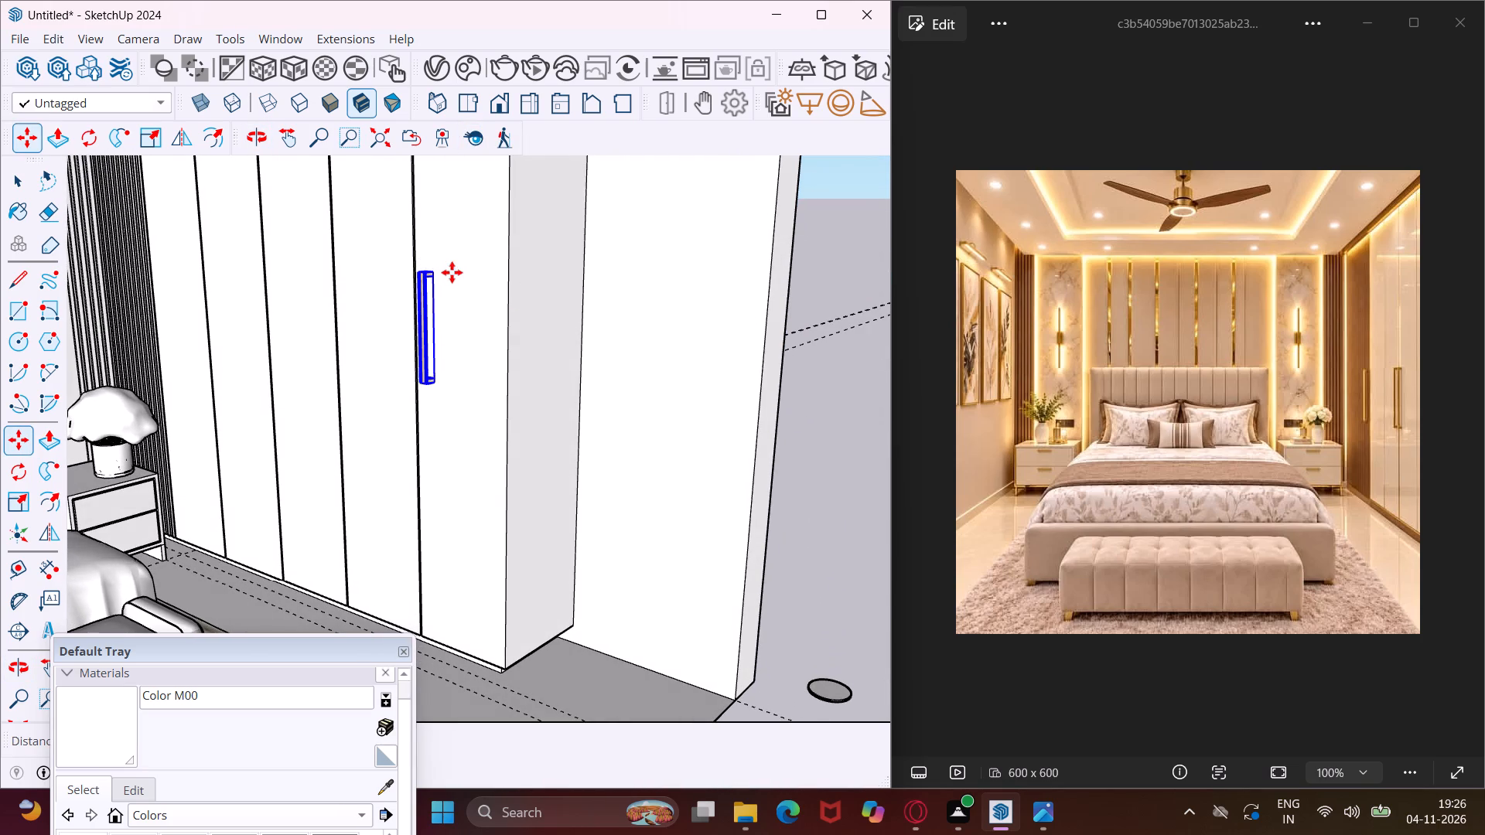
scroll(457, 295, "down", 9)
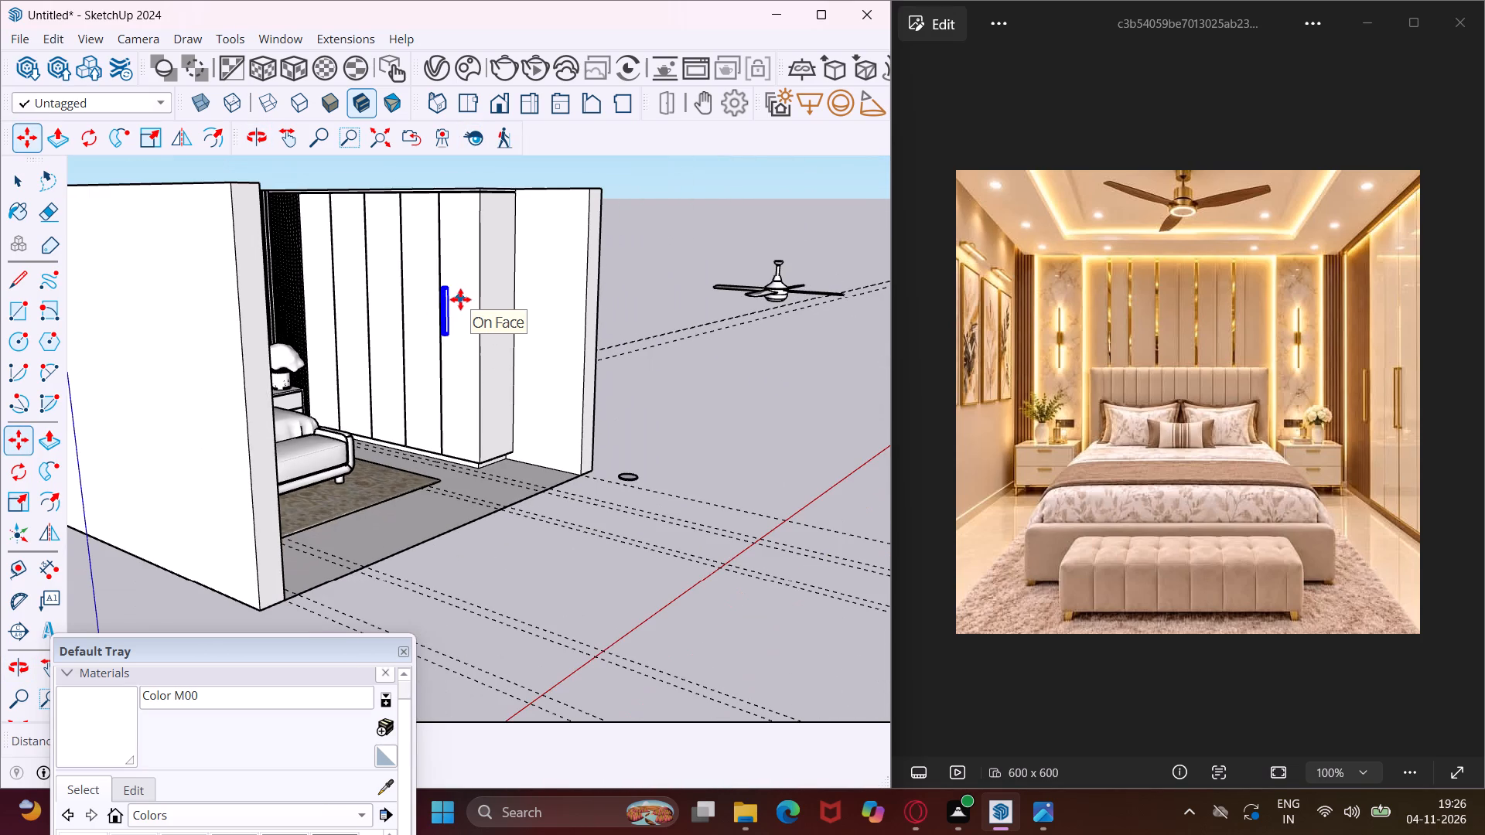
scroll(460, 281, "up", 4)
left_click(460, 281)
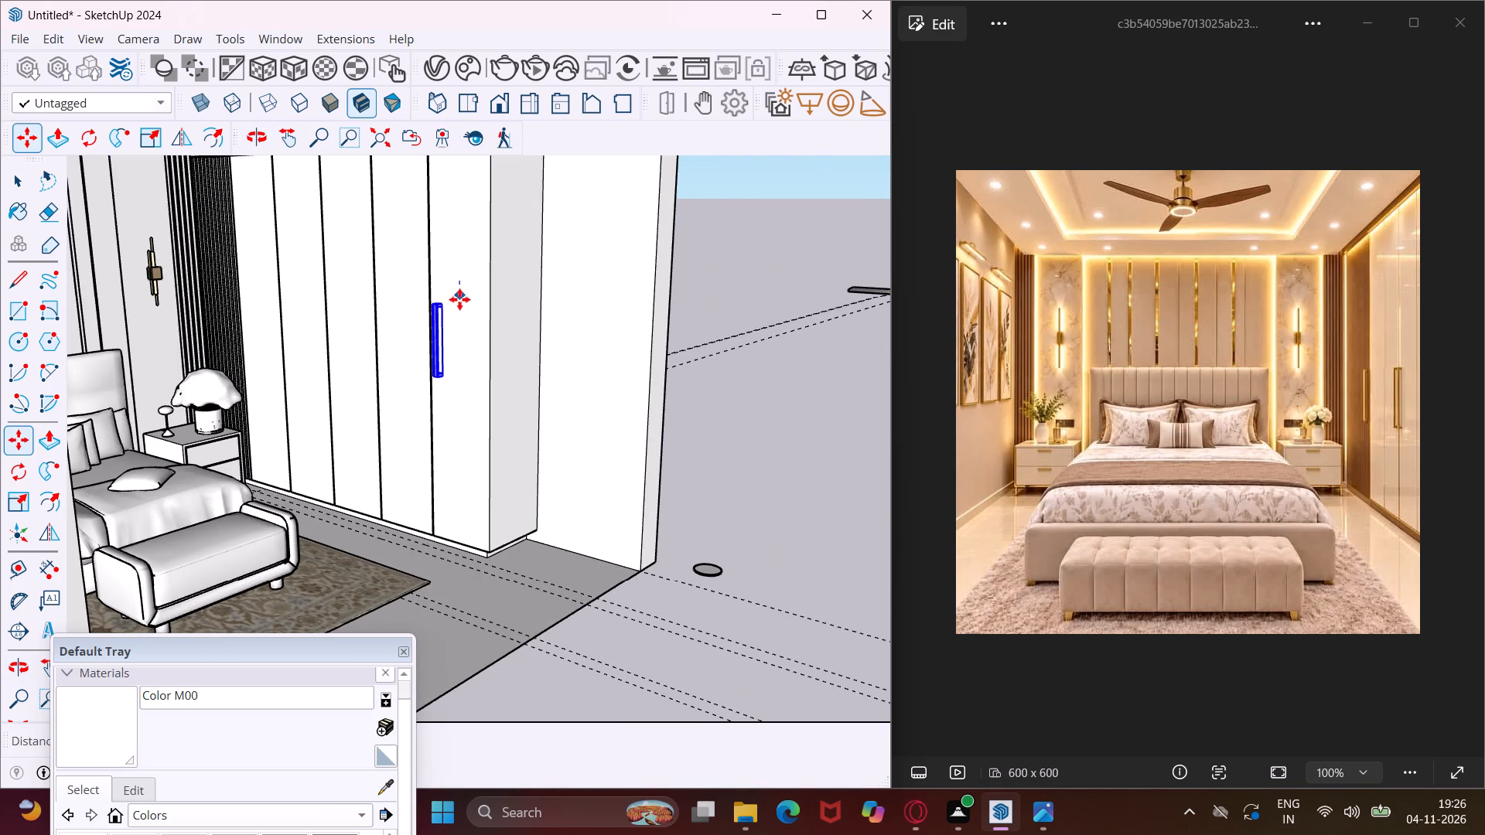
left_click(459, 304)
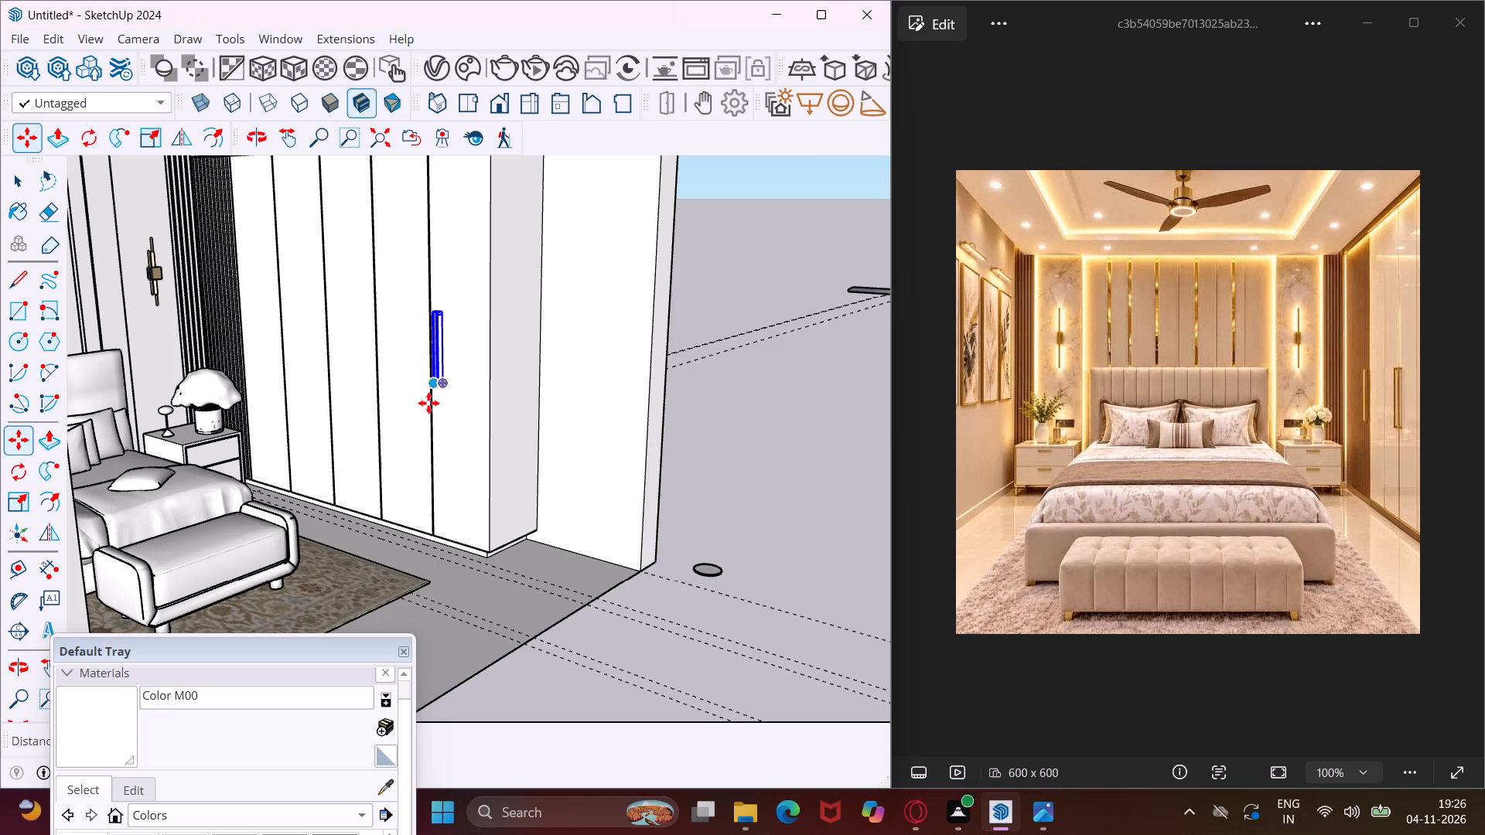
Copy the handle across the seam onto the adjacent wardrobe door at the same height, forming a pair.
scroll(446, 415, "up", 4)
left_click(449, 415)
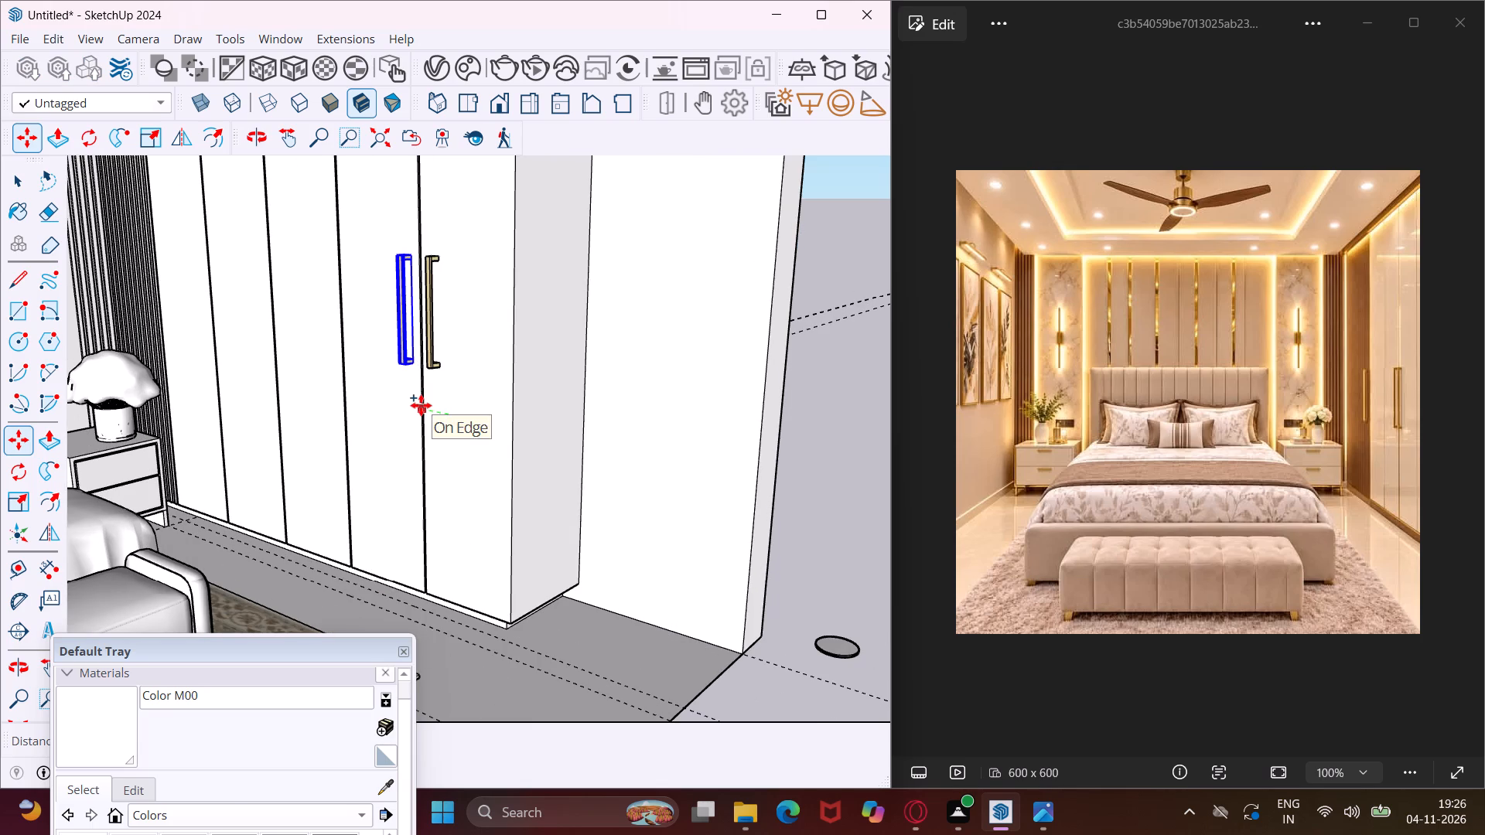
left_click(421, 405)
middle_click_drag(421, 405, 551, 458)
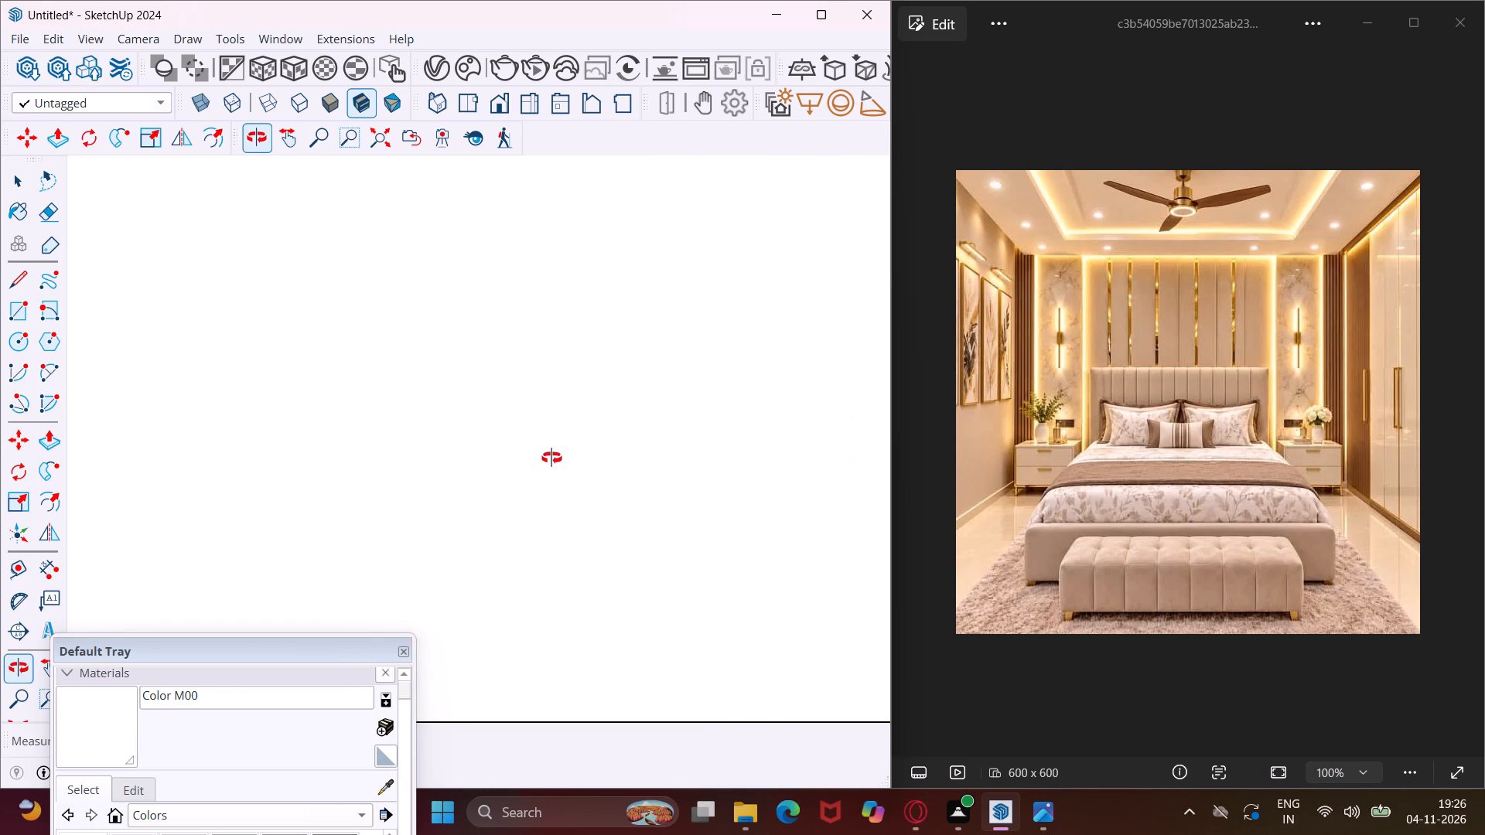
middle_click_drag(551, 458, 597, 537)
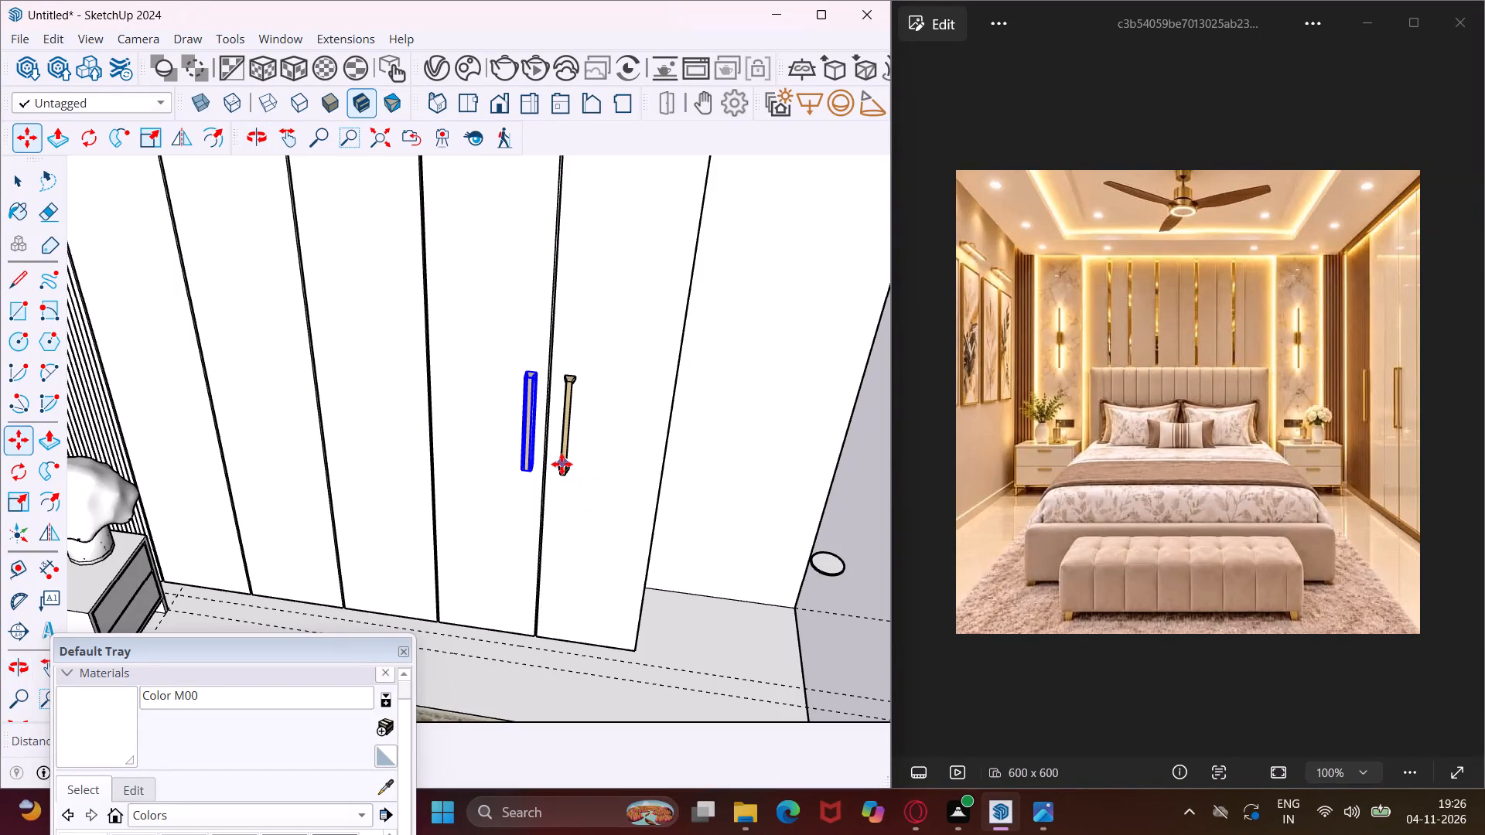
key("Escape")
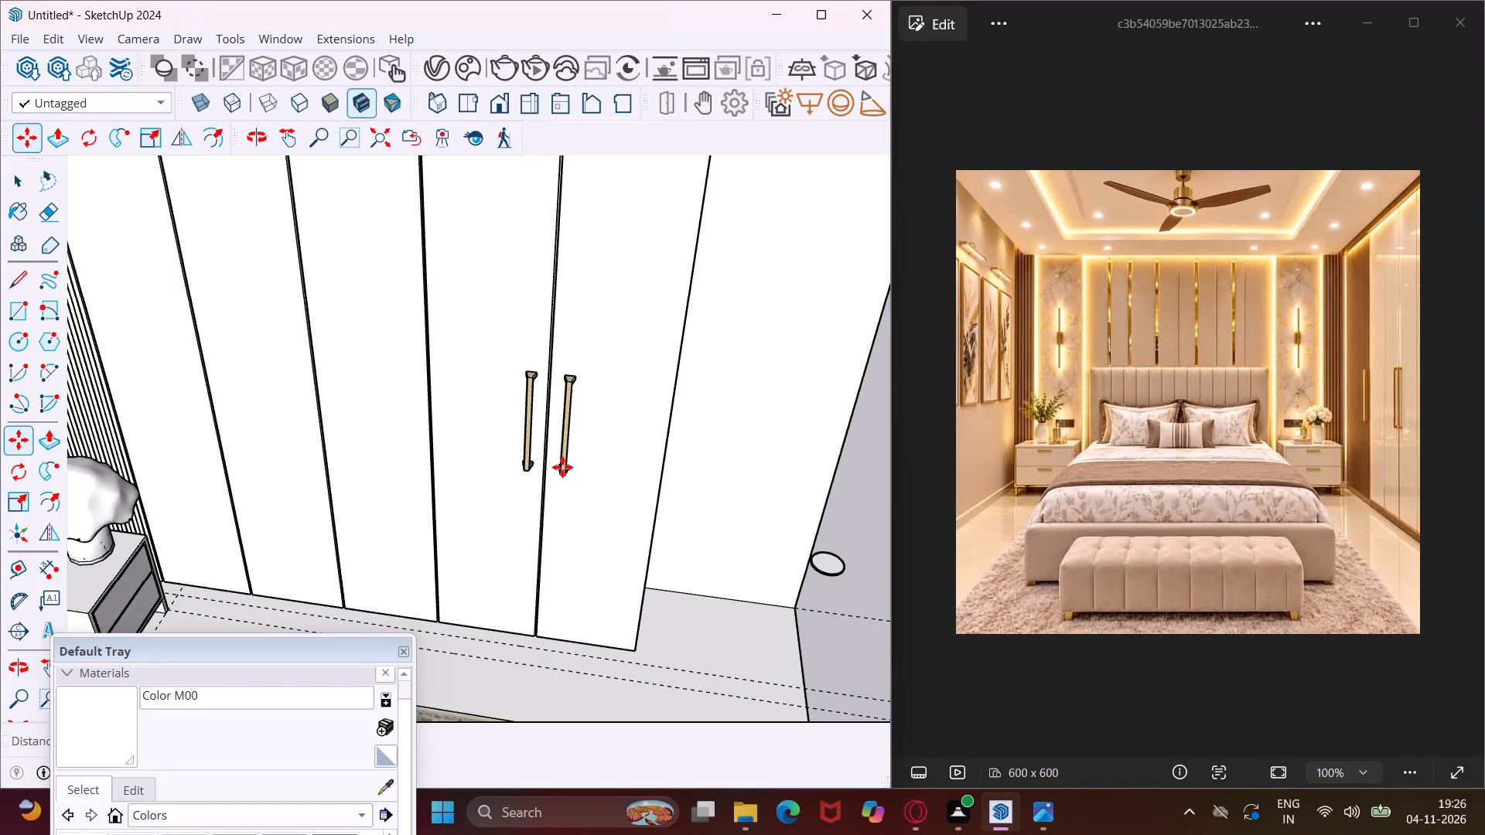
Select both handles and copy them along the wardrobe front to the seam between the second and third doors from the slatted panel.
key("space")
left_click(568, 457)
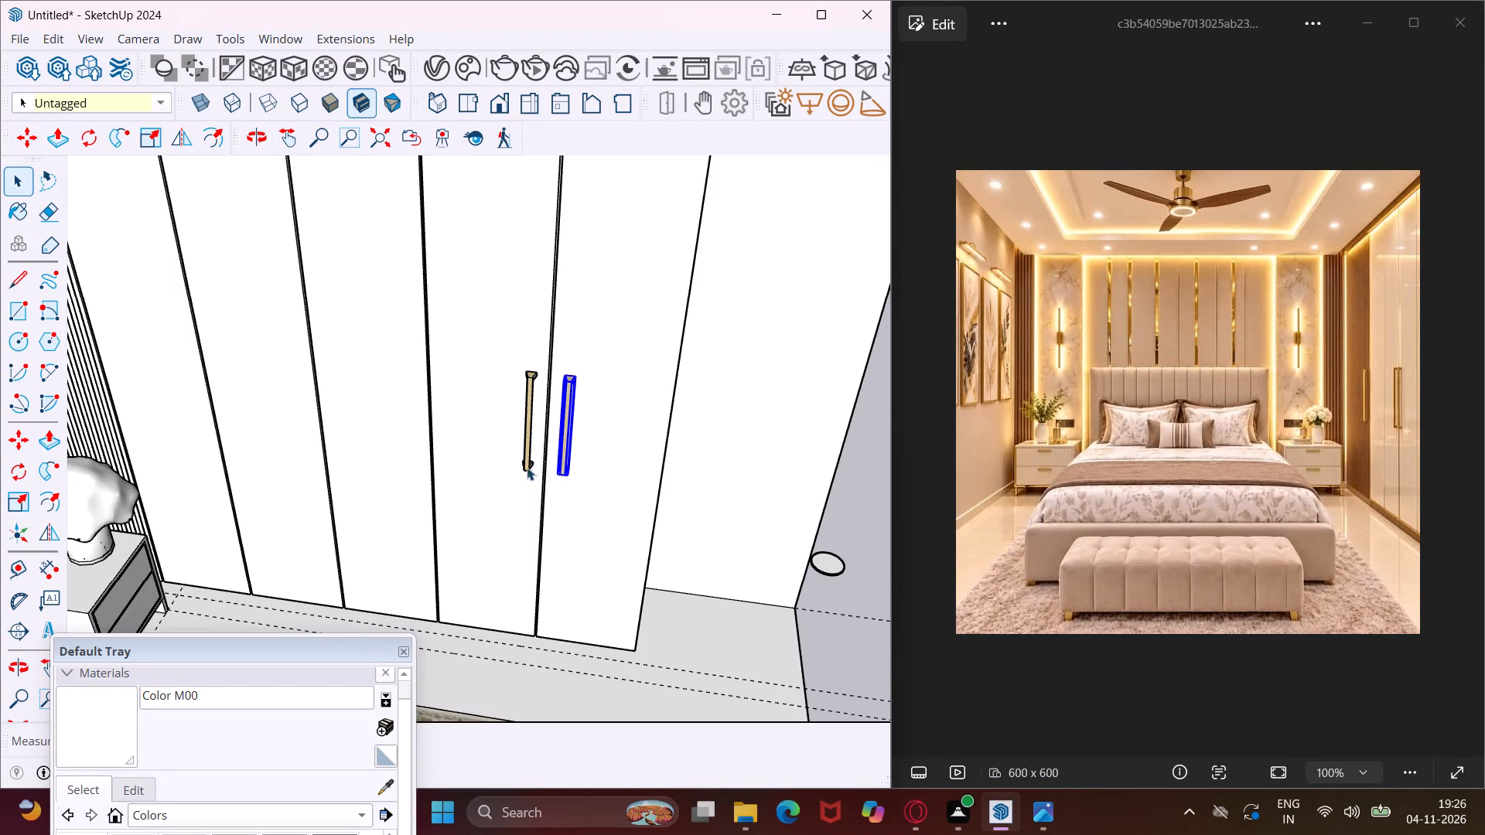
left_click(524, 469, "ctrl")
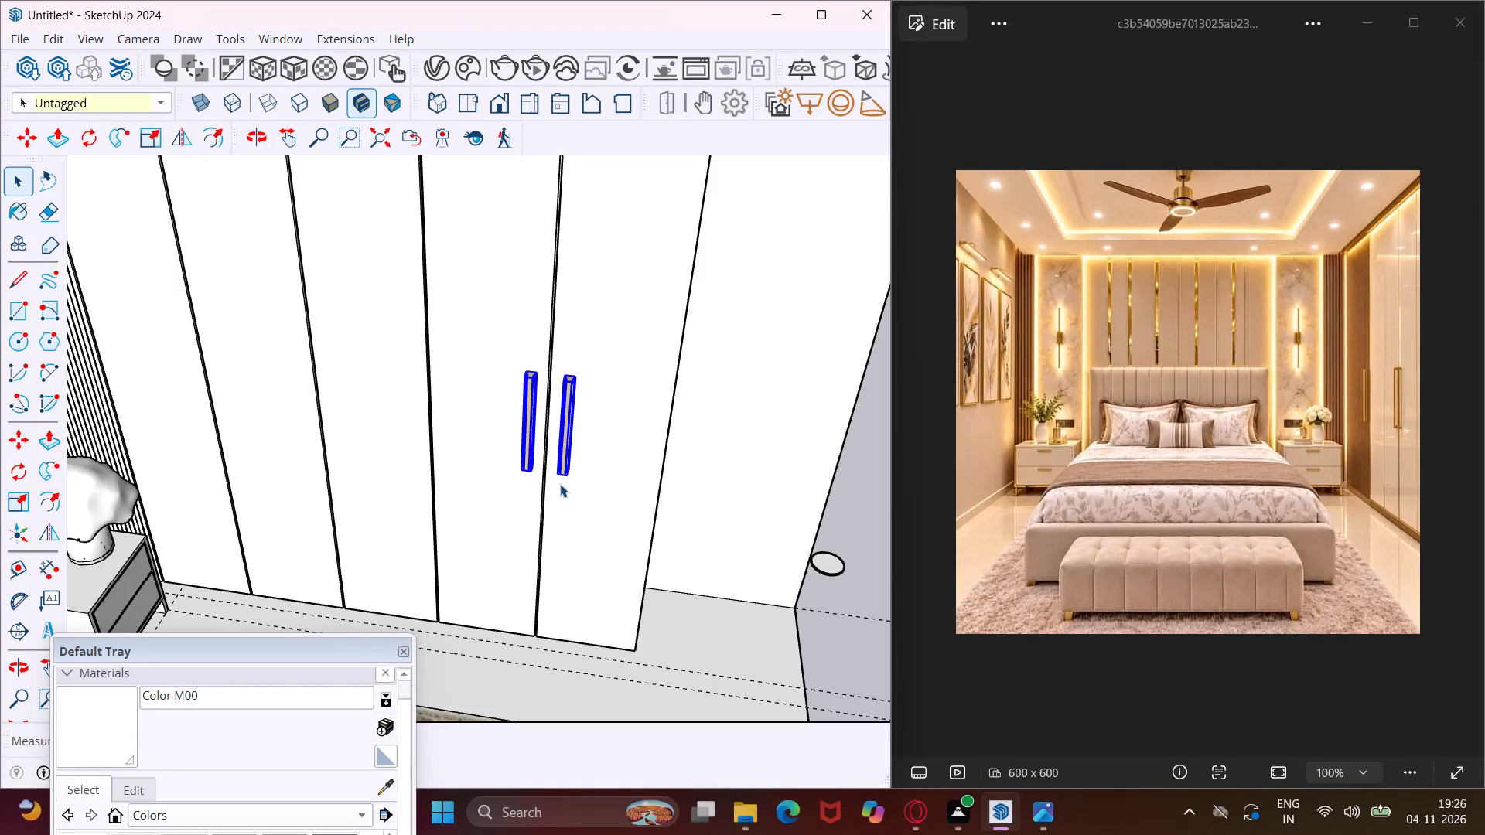
key("m")
left_click(572, 492)
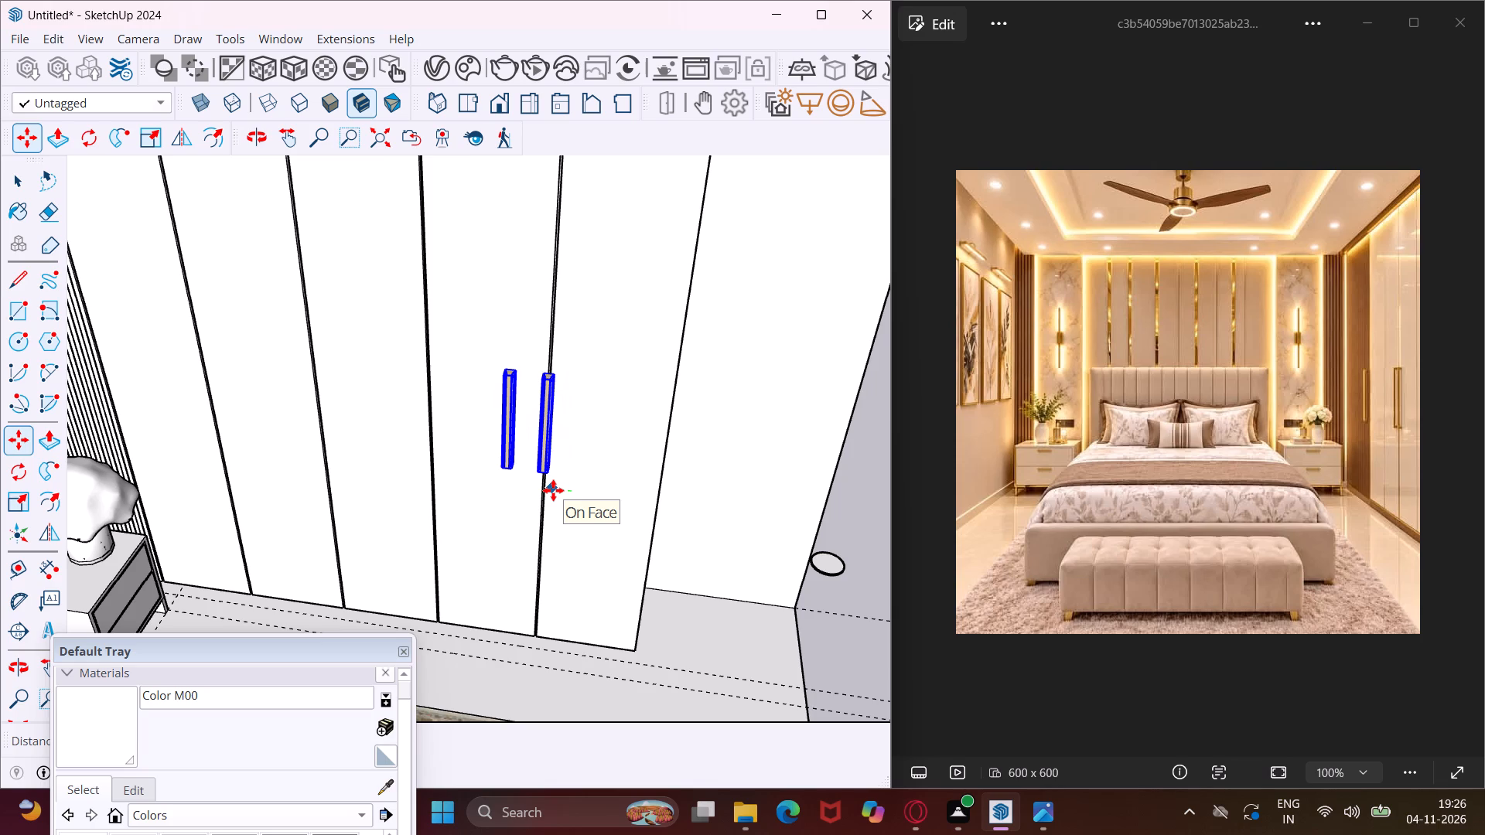
scroll(553, 490, "down", 4)
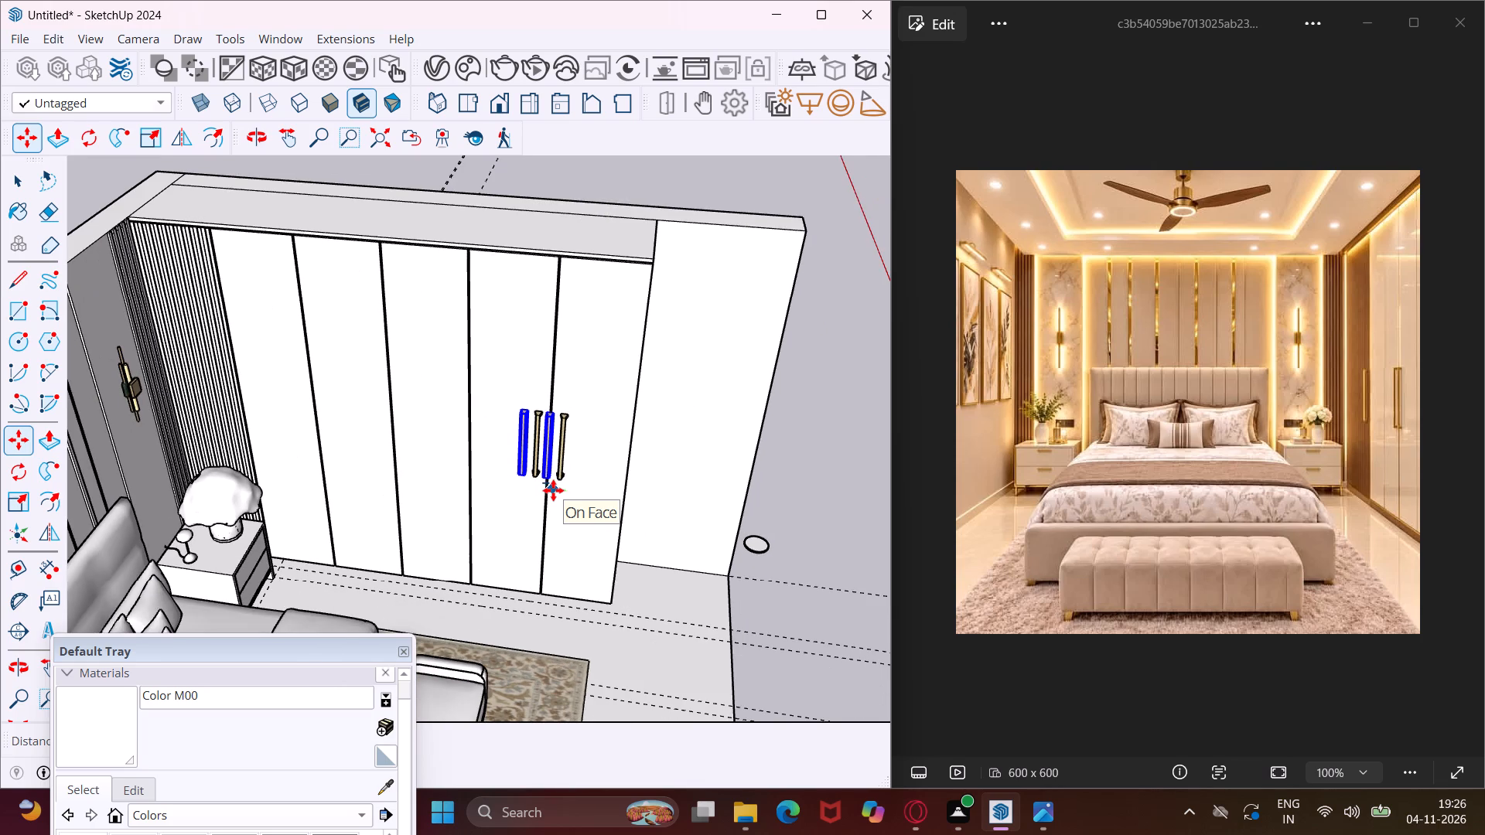
left_click(409, 481)
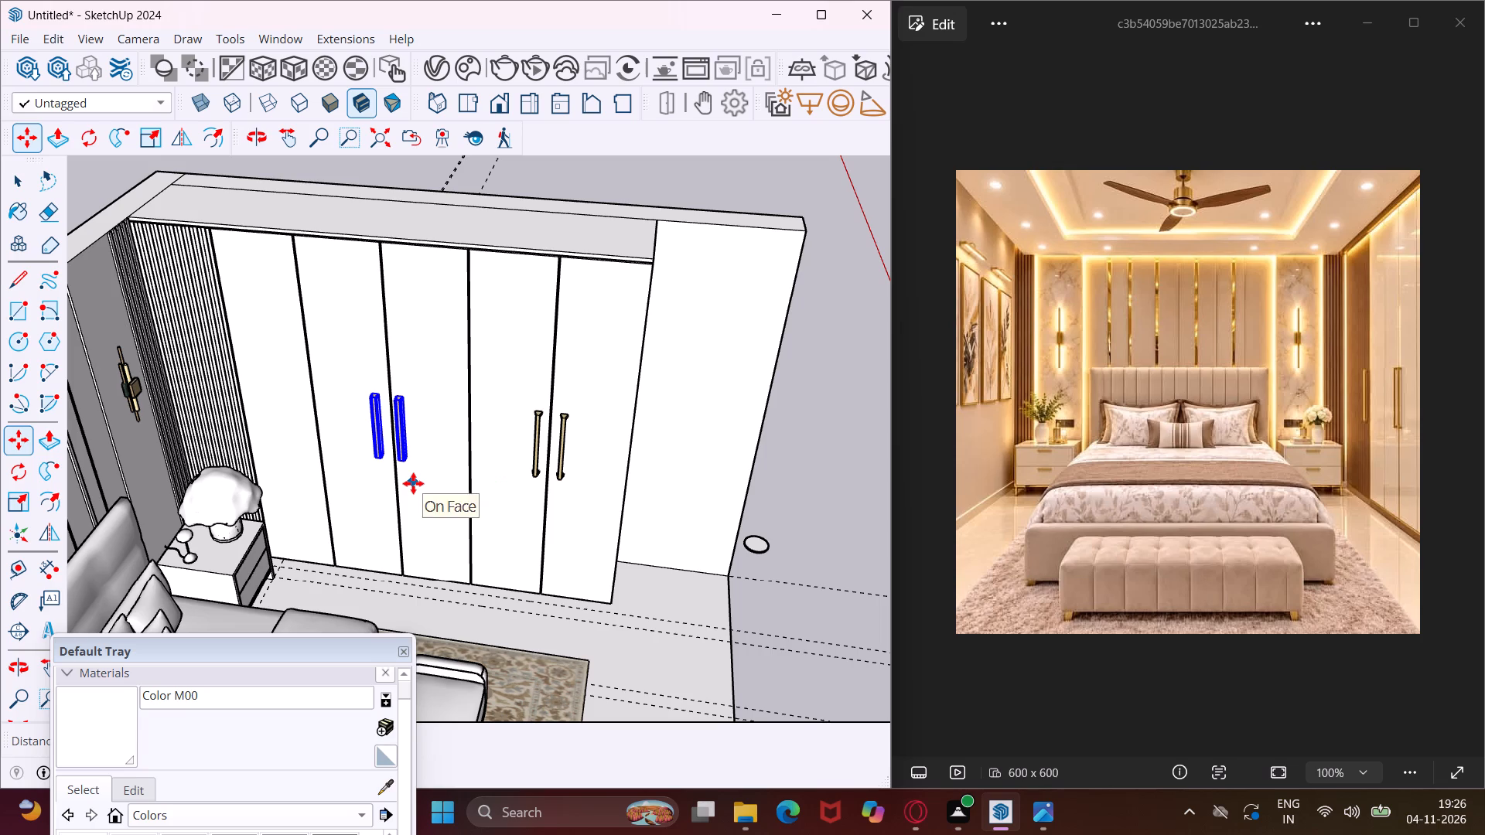
Shift the copied handle pair sideways so the handles sit on either side of the door seam.
left_click(414, 484)
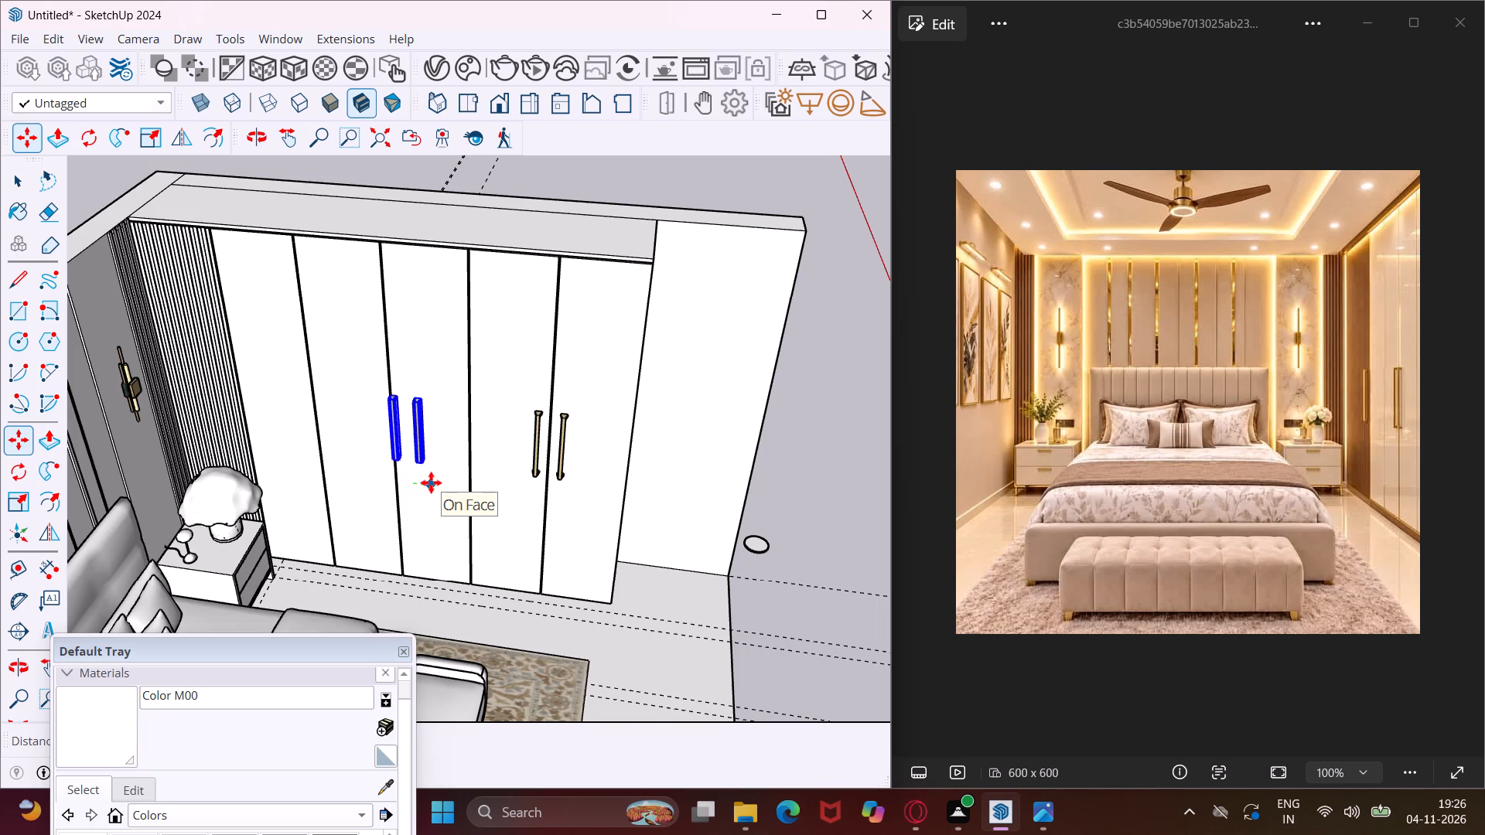
scroll(431, 482, "up", 8)
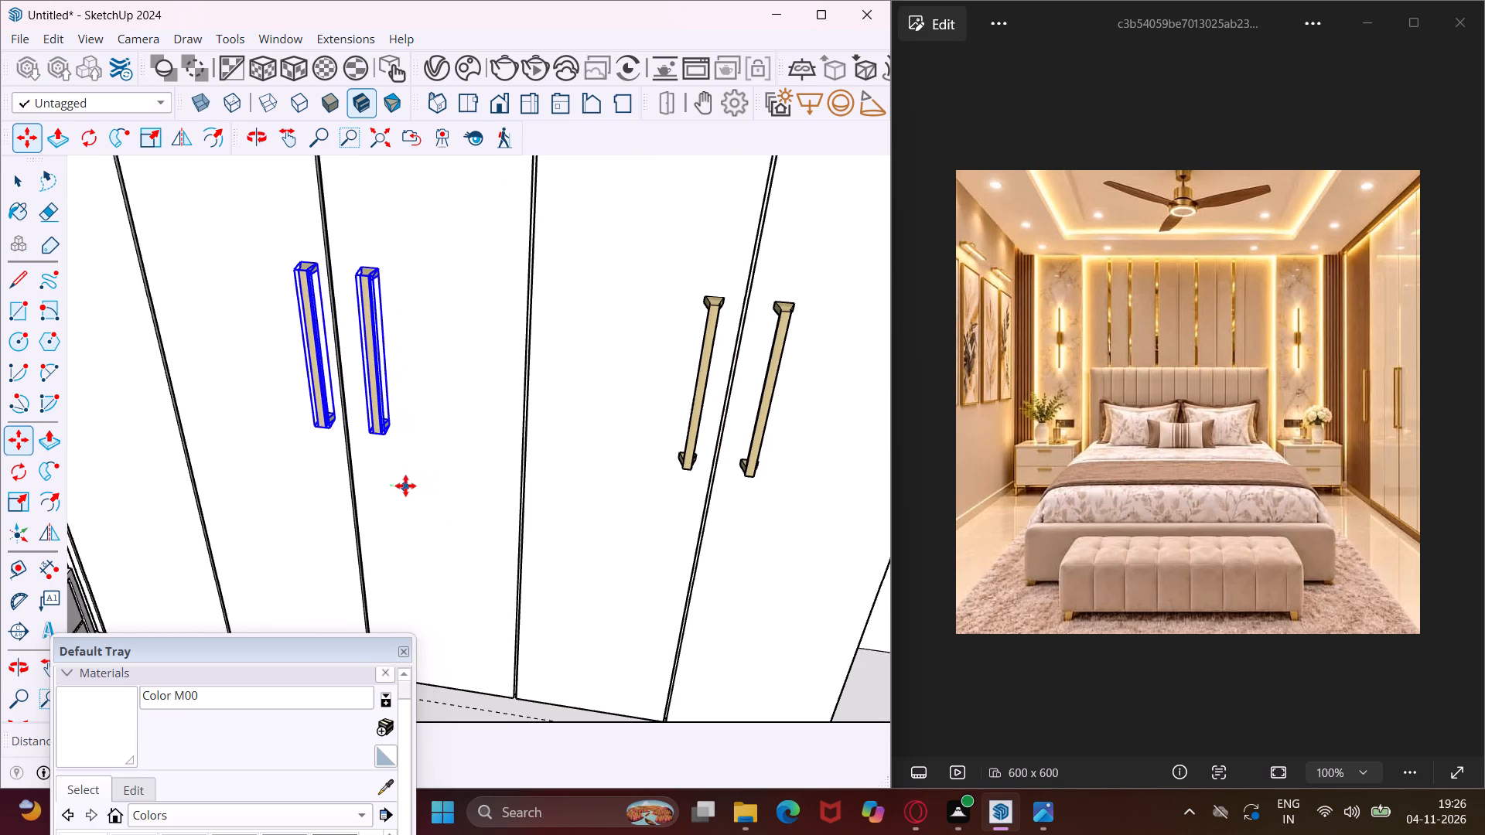
scroll(408, 487, "up", 3)
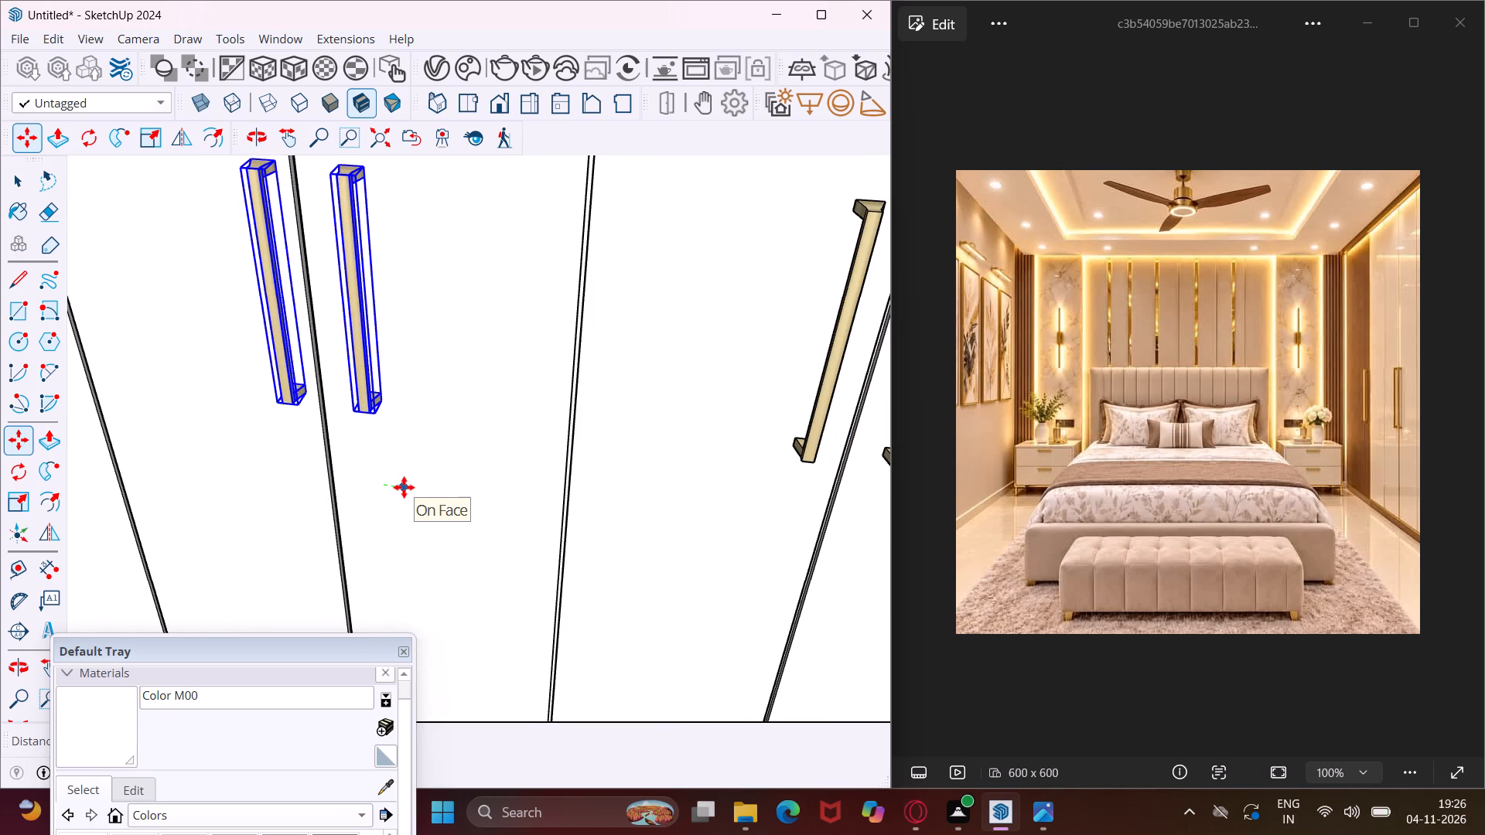
left_click(404, 487)
Copy the middle handle pair along the wardrobe to its far edge beside the slatted panel.
scroll(387, 478, "down", 9)
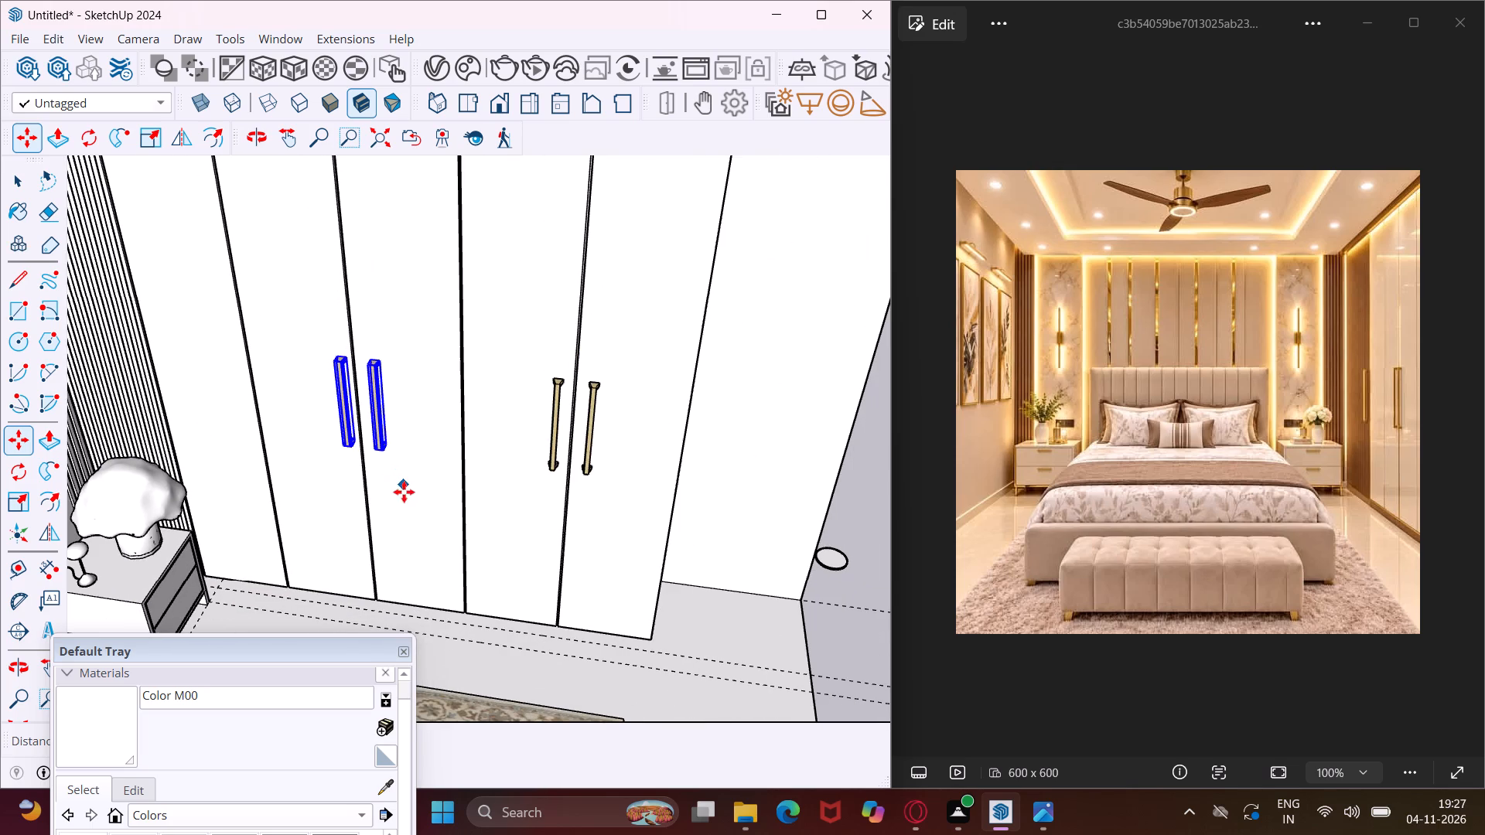
left_click(405, 496)
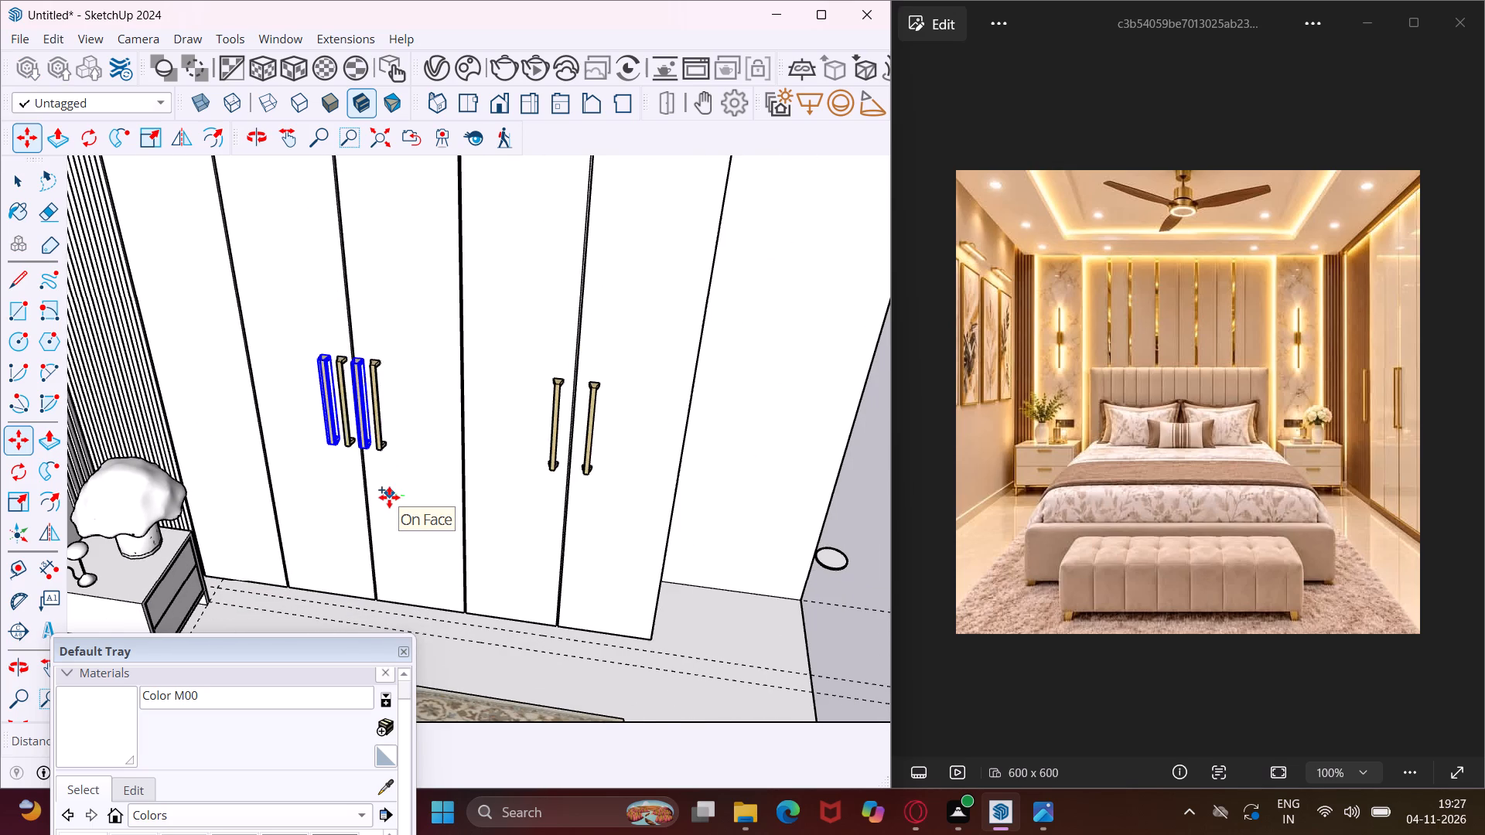
scroll(389, 497, "down", 4)
scroll(261, 458, "up", 4)
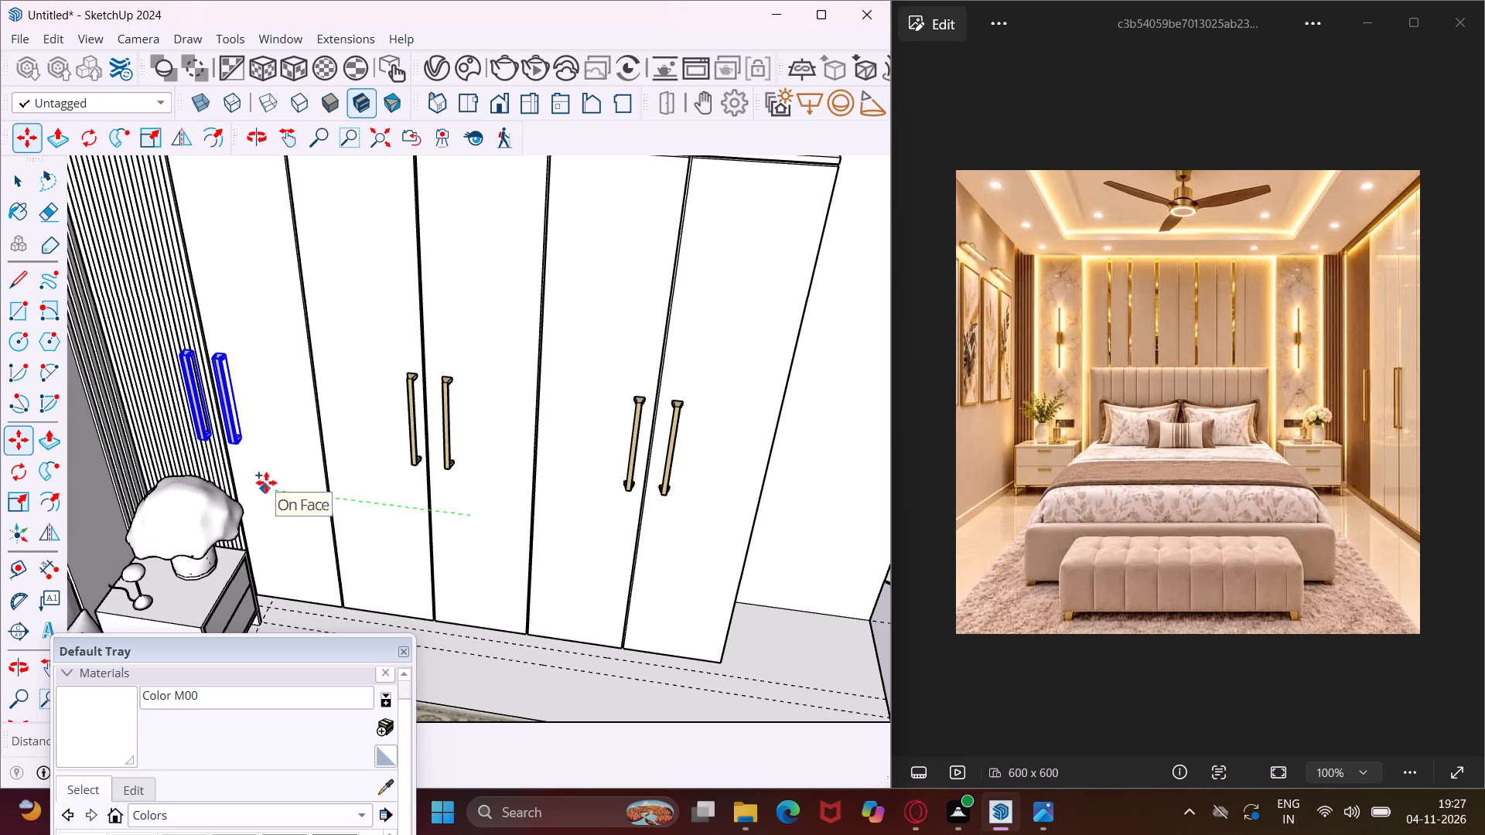
left_click(266, 482)
key("Escape")
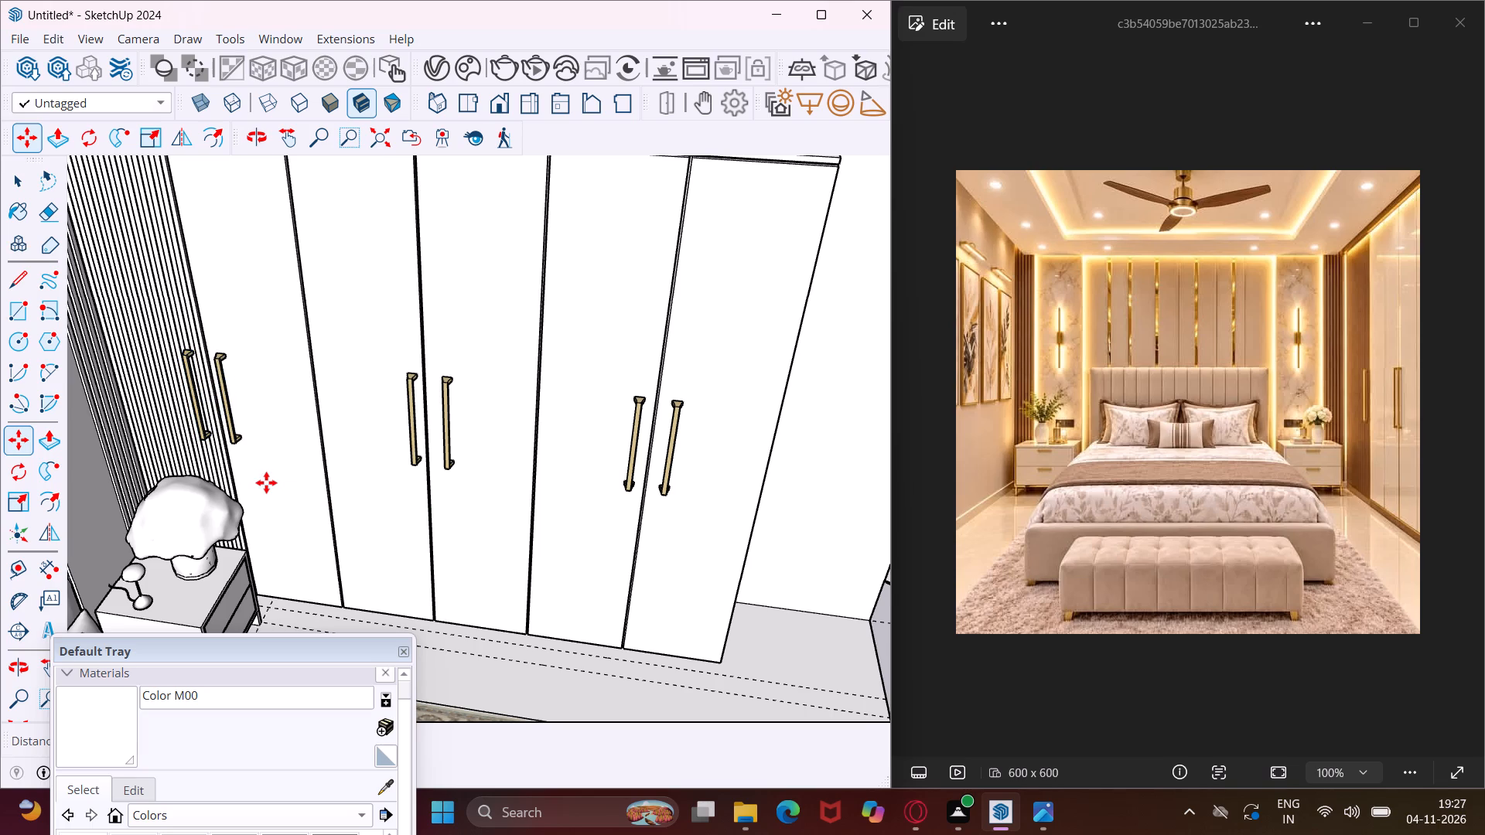
Shift the middle pair's handle nearer the slatted panel slightly farther from the door seam.
key("space")
scroll(429, 441, "up", 3)
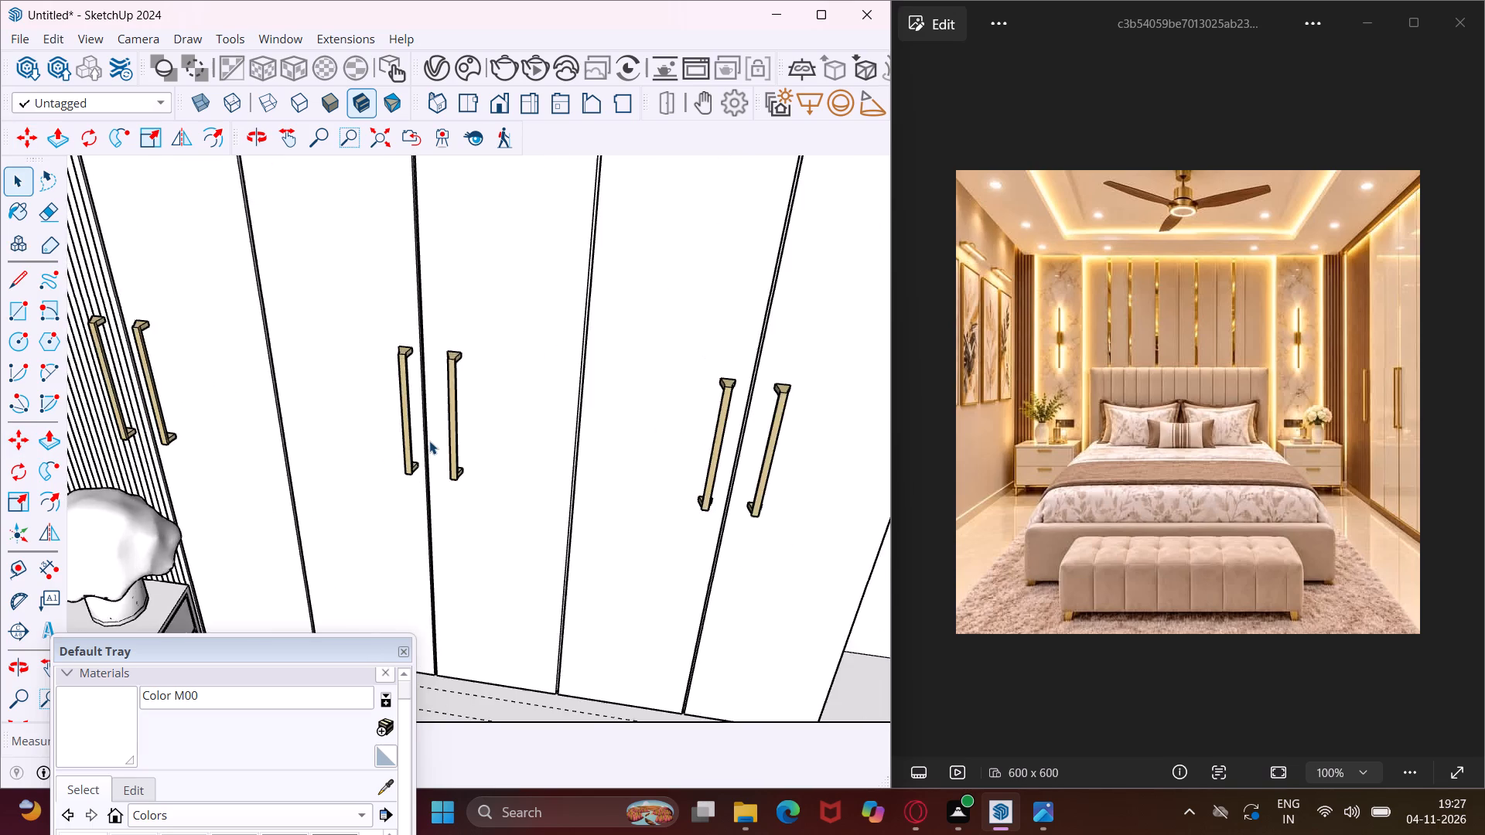
scroll(429, 441, "up", 4)
left_click(403, 473)
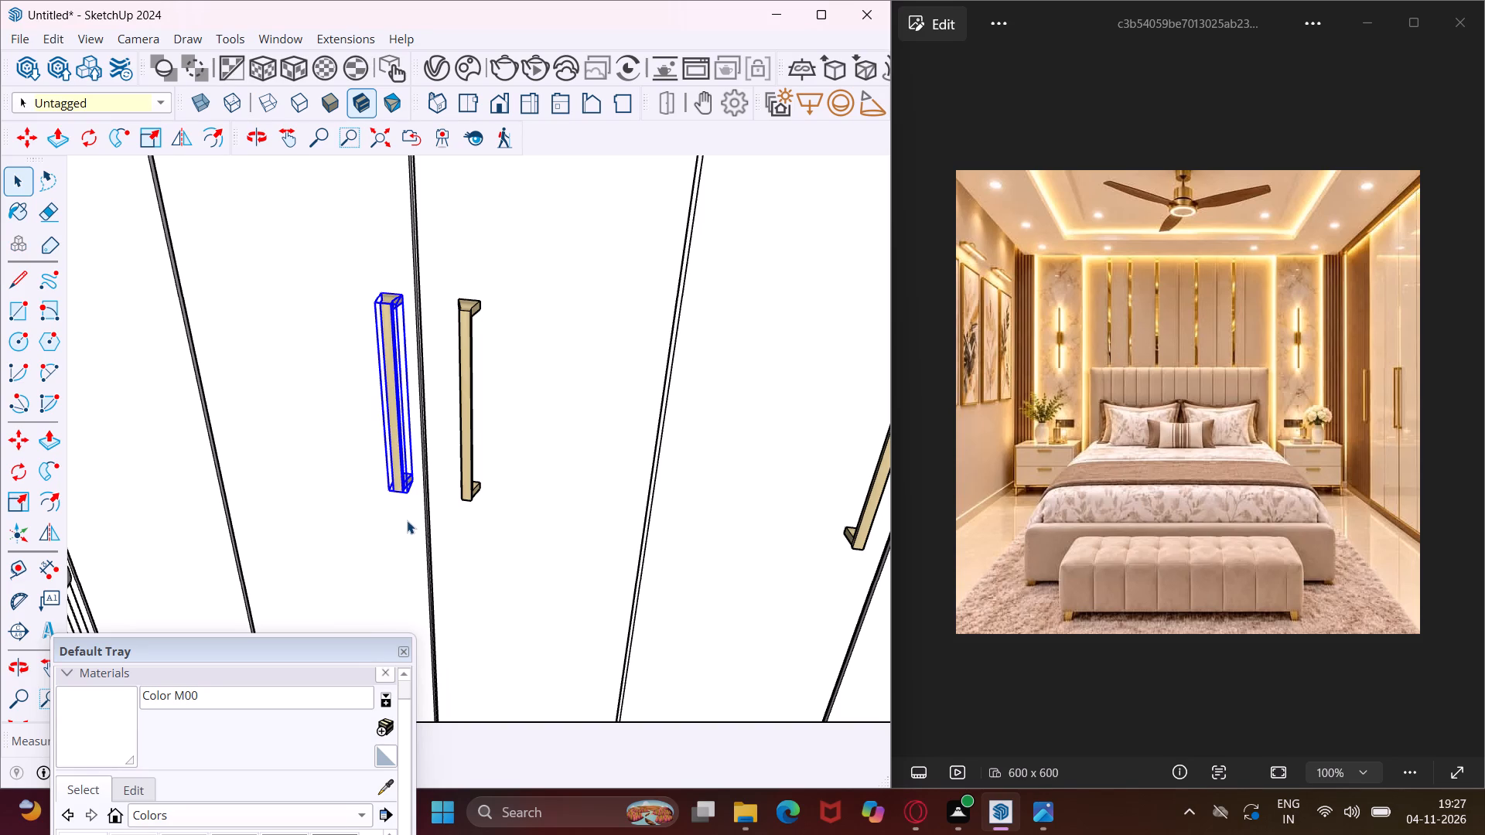
scroll(407, 520, "down", 5)
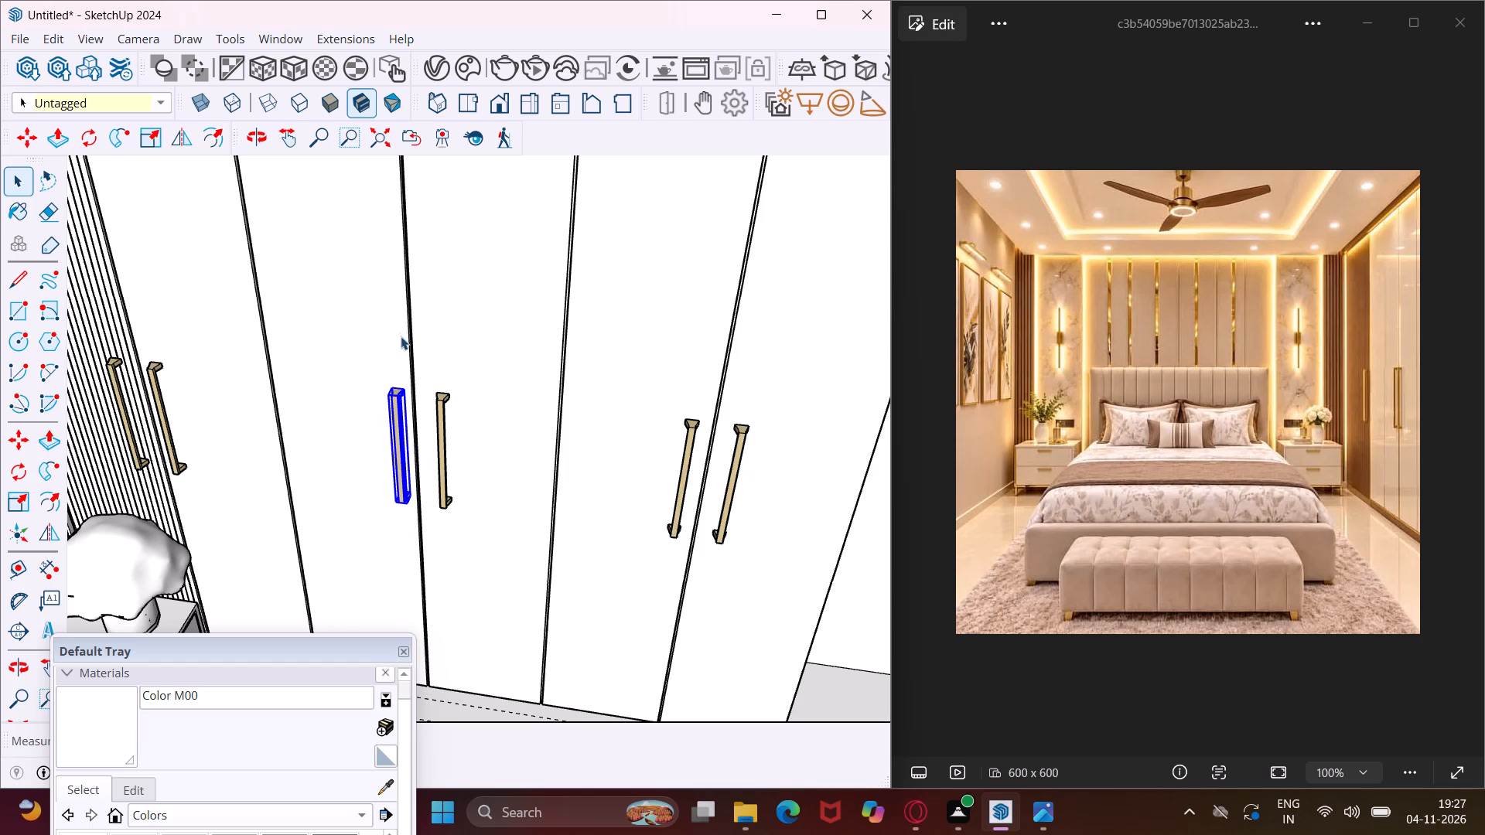
key("m")
scroll(389, 325, "up", 3)
left_click(387, 346)
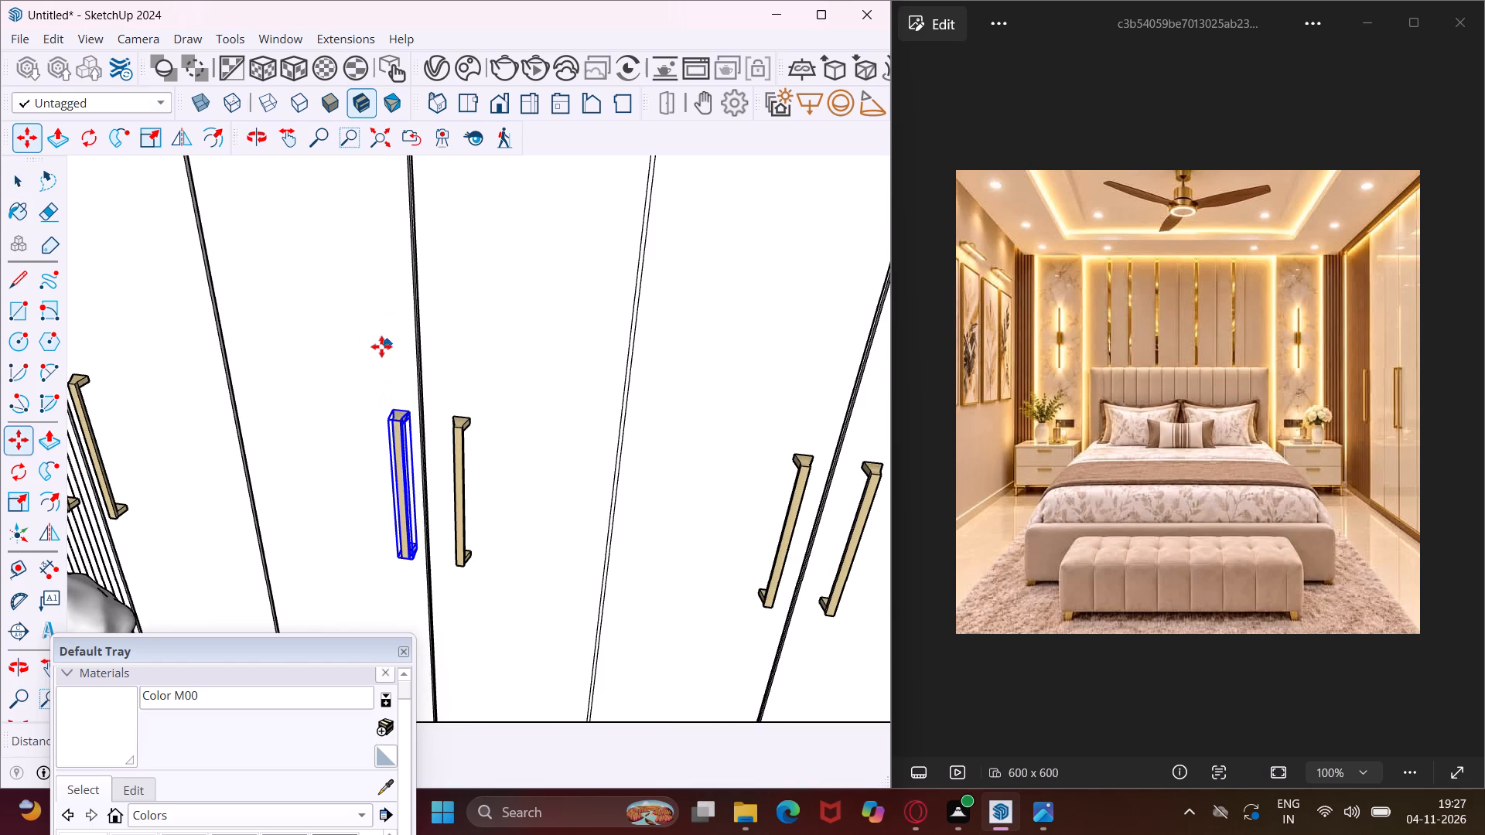
left_click(371, 346)
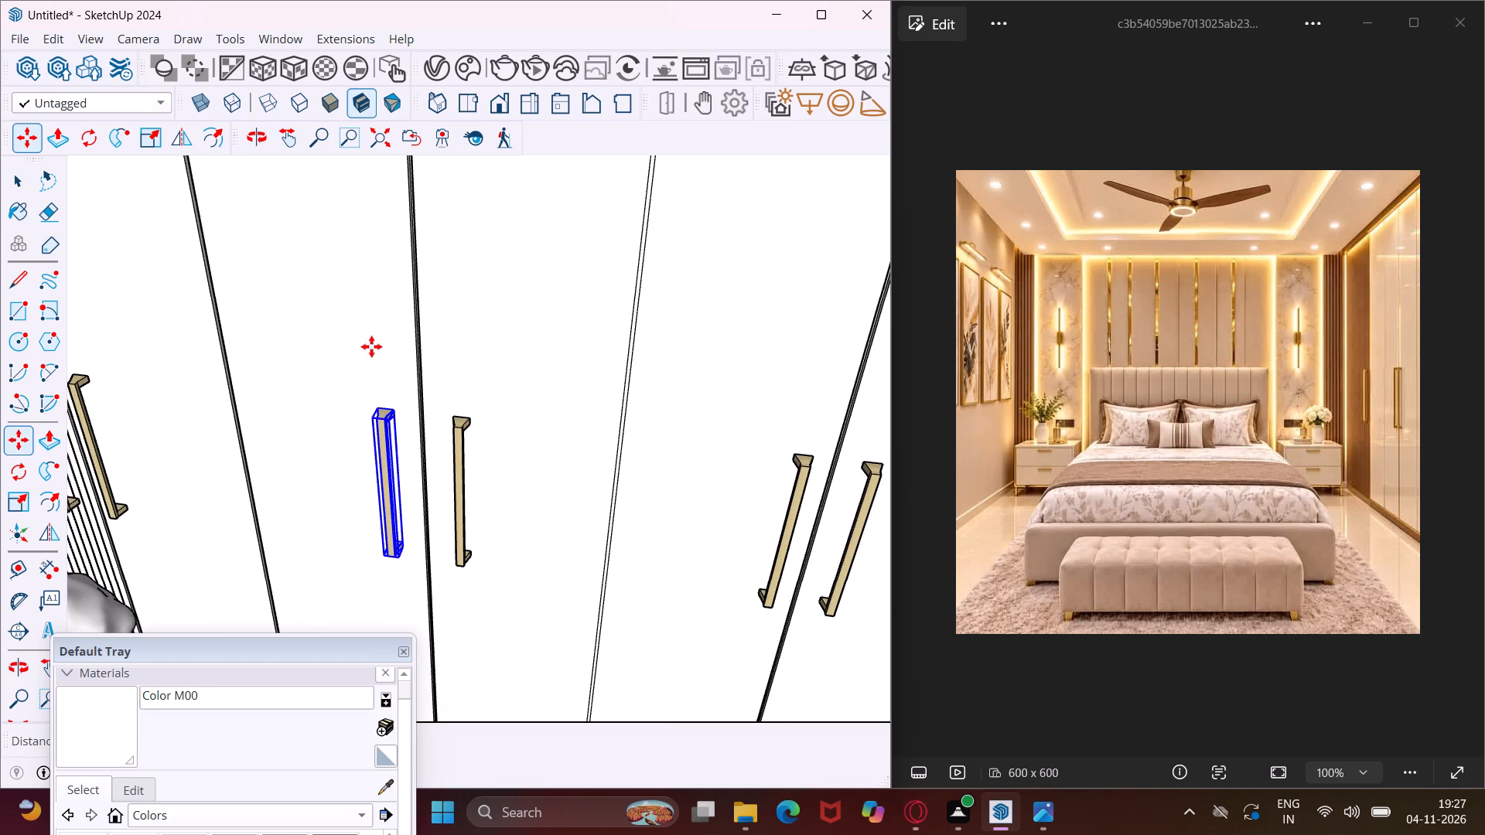
key("Escape")
key("space")
Examine the wardrobe front and its handle pairs from several angles, including the slatted panel and surrounding room.
scroll(457, 346, "down", 5)
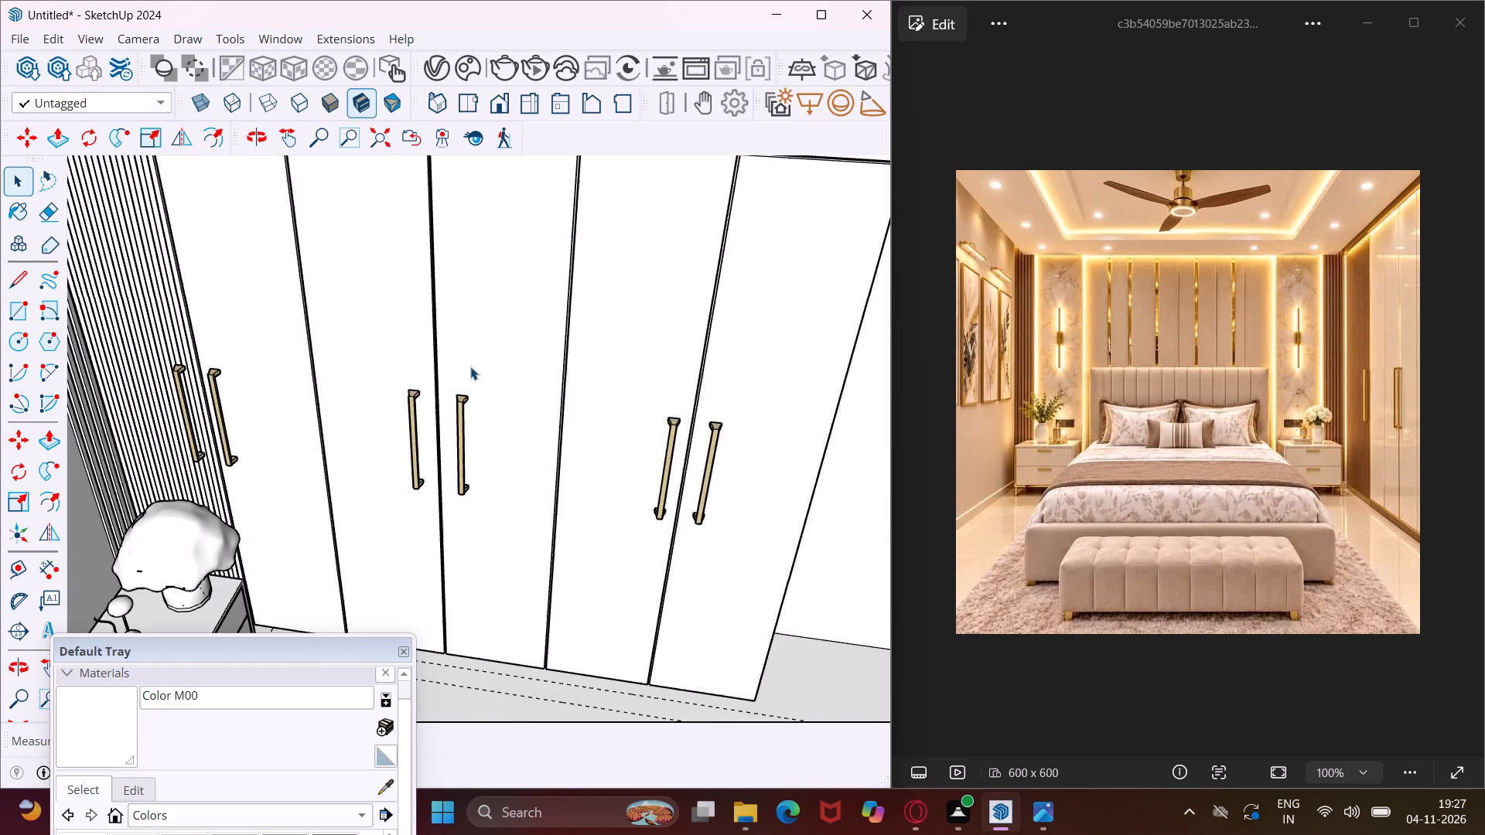
scroll(467, 364, "down", 2)
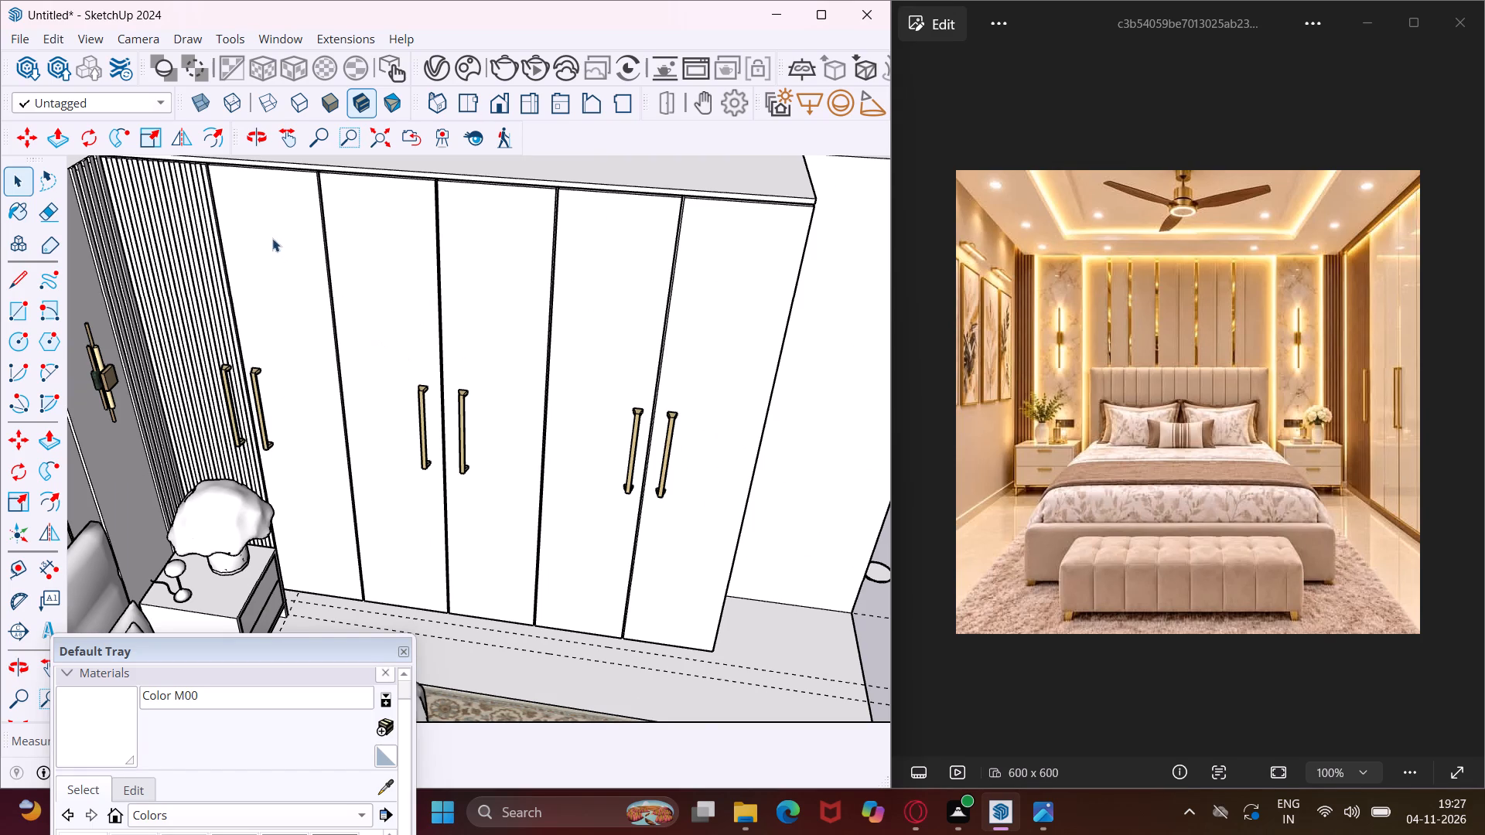
scroll(172, 176, "up", 5)
middle_click_drag(172, 176, 337, 272)
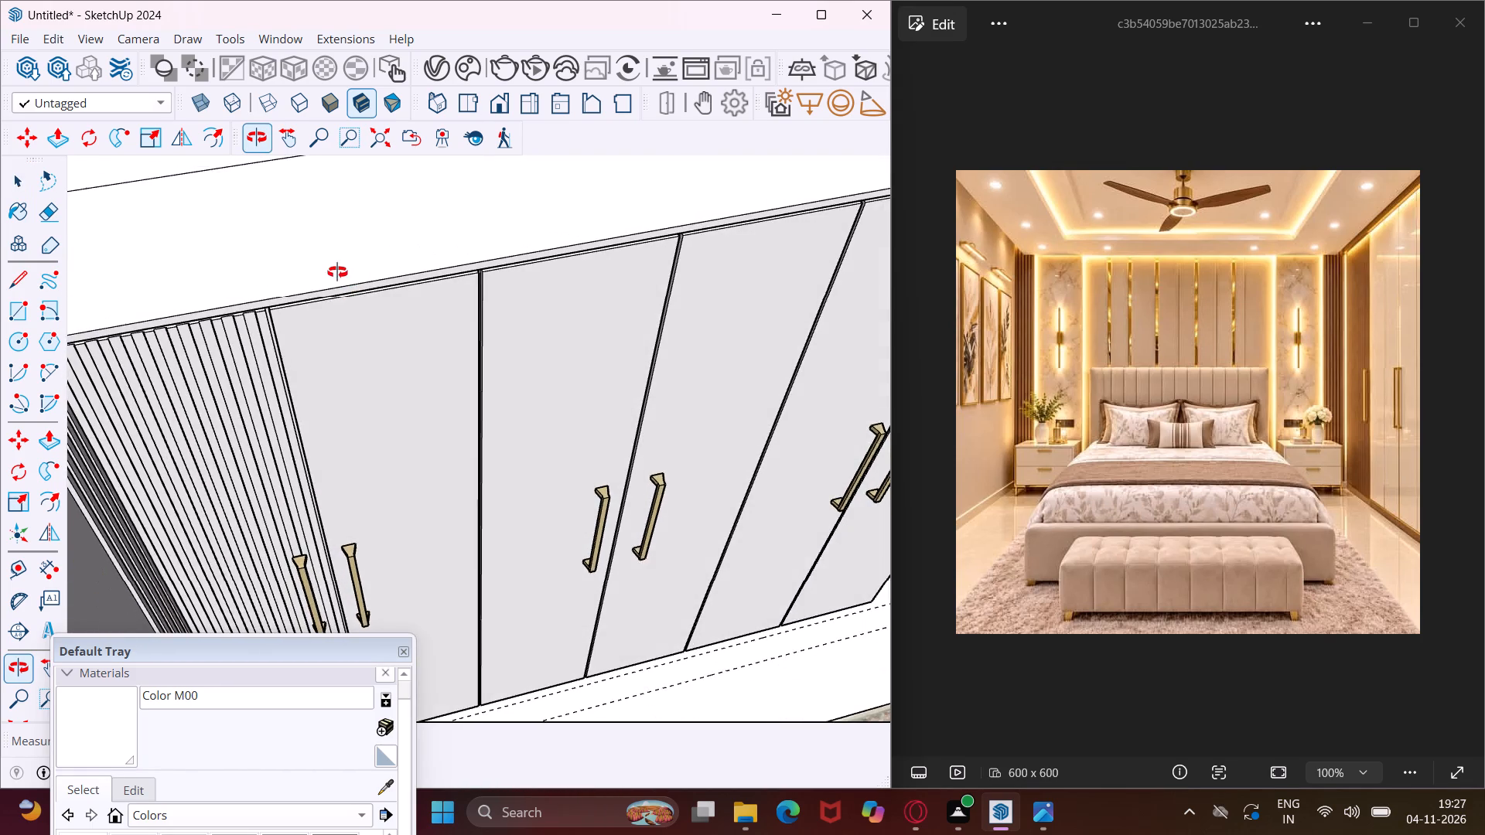
middle_click_drag(337, 272, 243, 256)
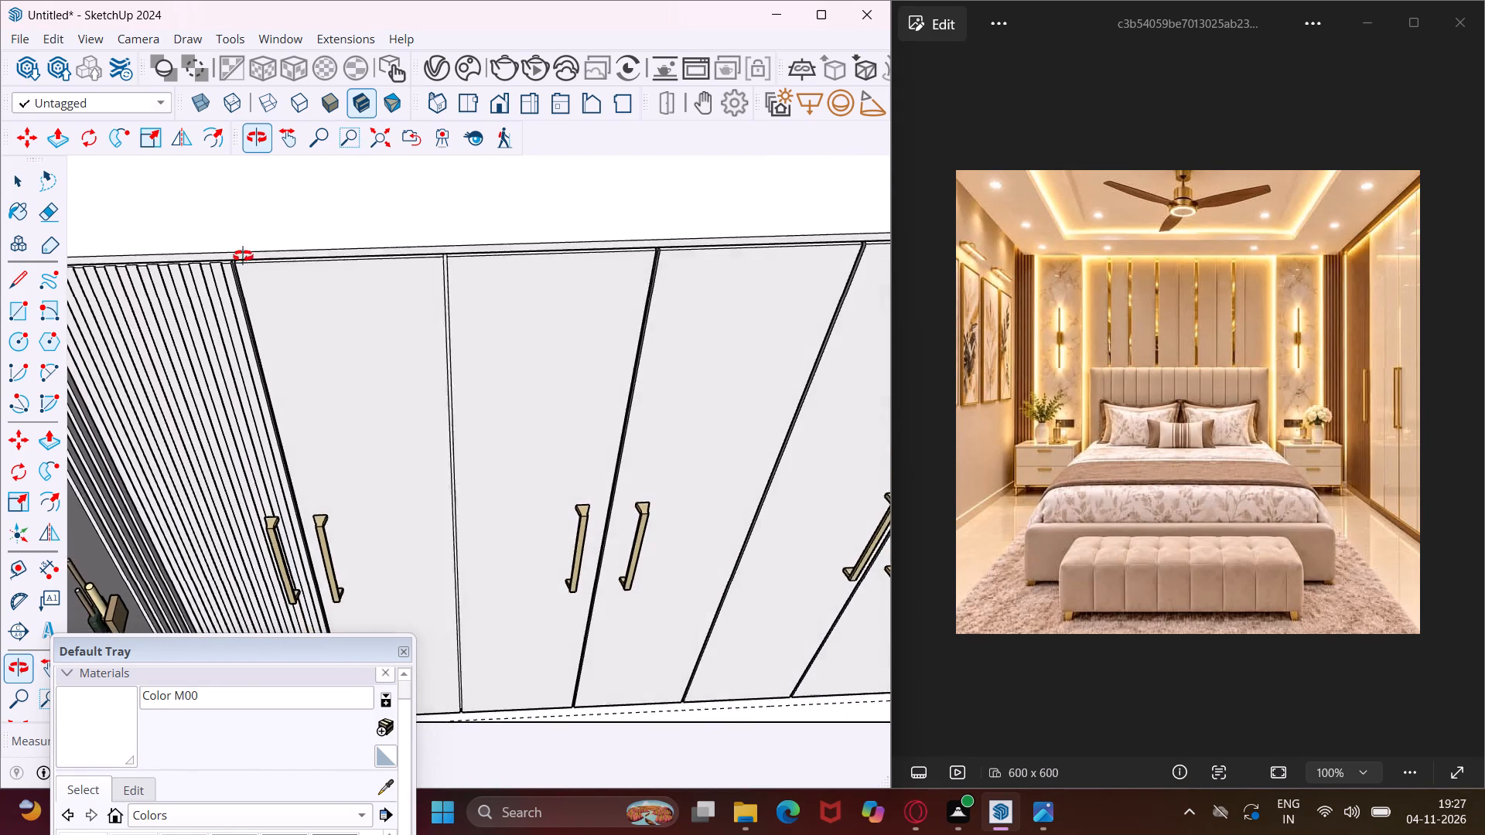
middle_click_drag(243, 256, 216, 207)
scroll(323, 257, "down", 1)
scroll(325, 262, "up", 1)
scroll(328, 266, "down", 2)
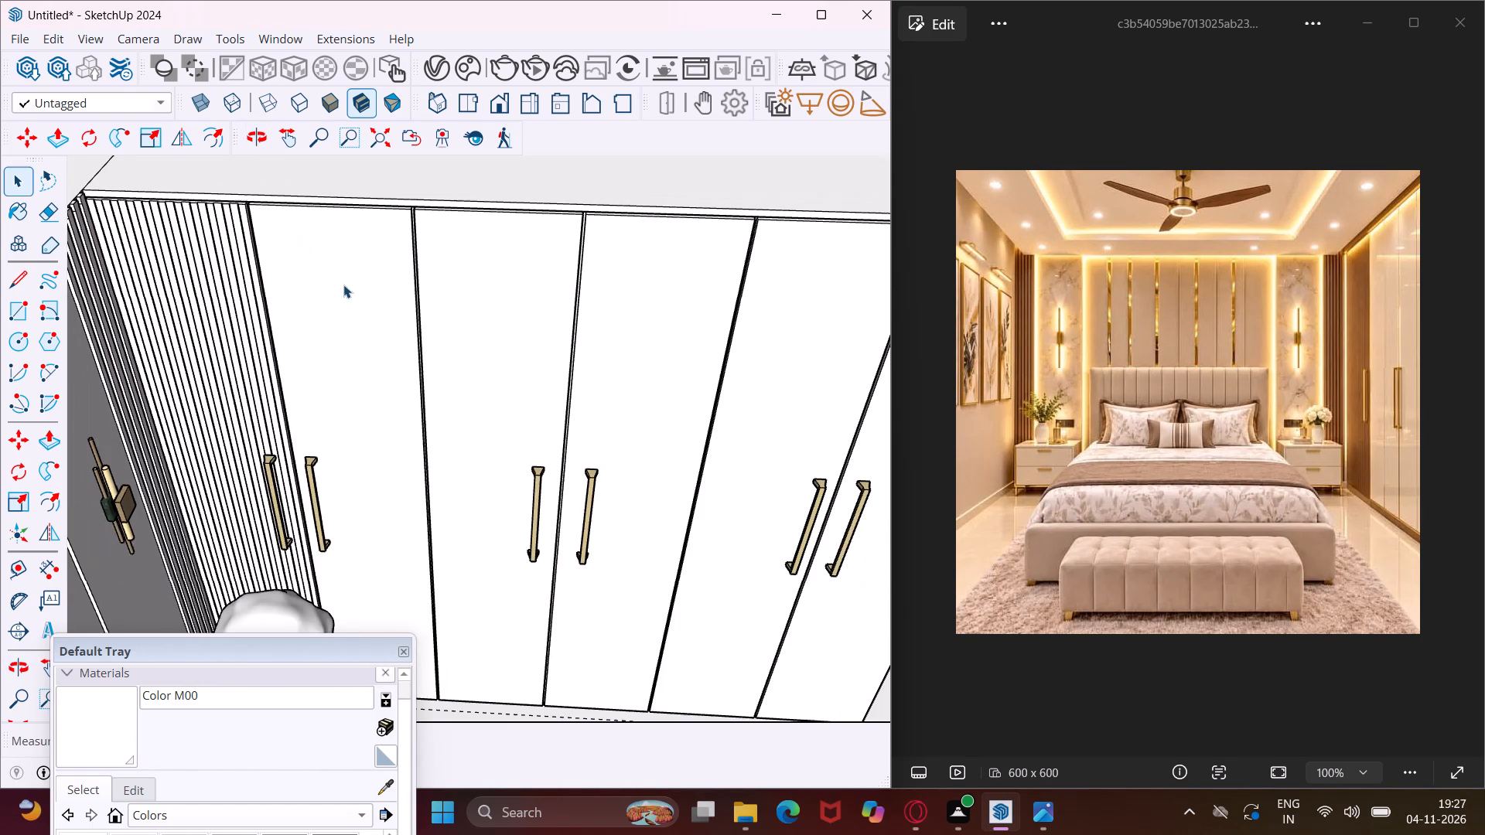
middle_click_drag(446, 366, 264, 247)
scroll(317, 287, "down", 6)
middle_click_drag(420, 356, 339, 325)
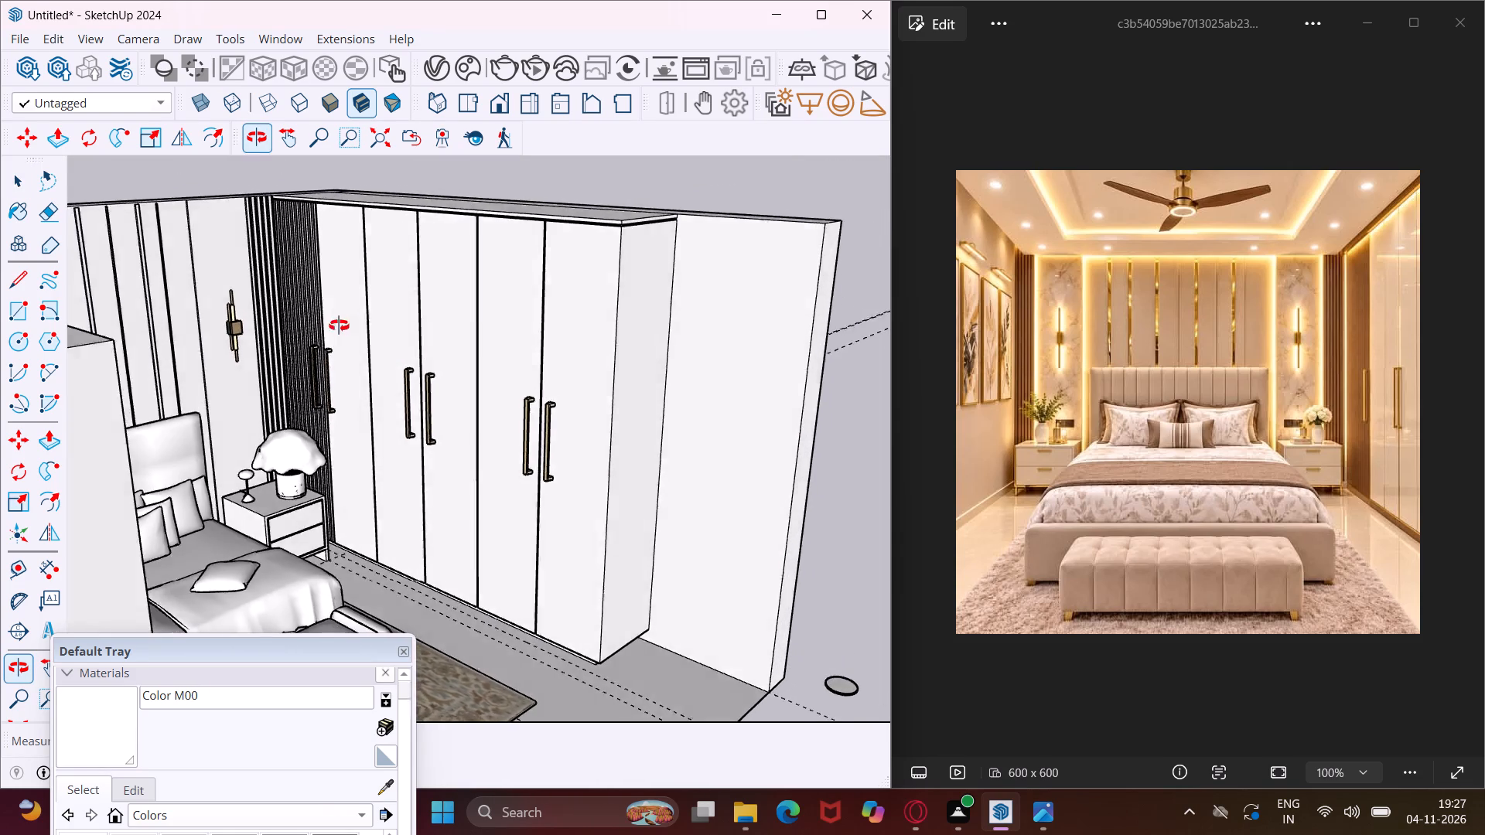
middle_click_drag(339, 325, 290, 295)
scroll(274, 296, "down", 4)
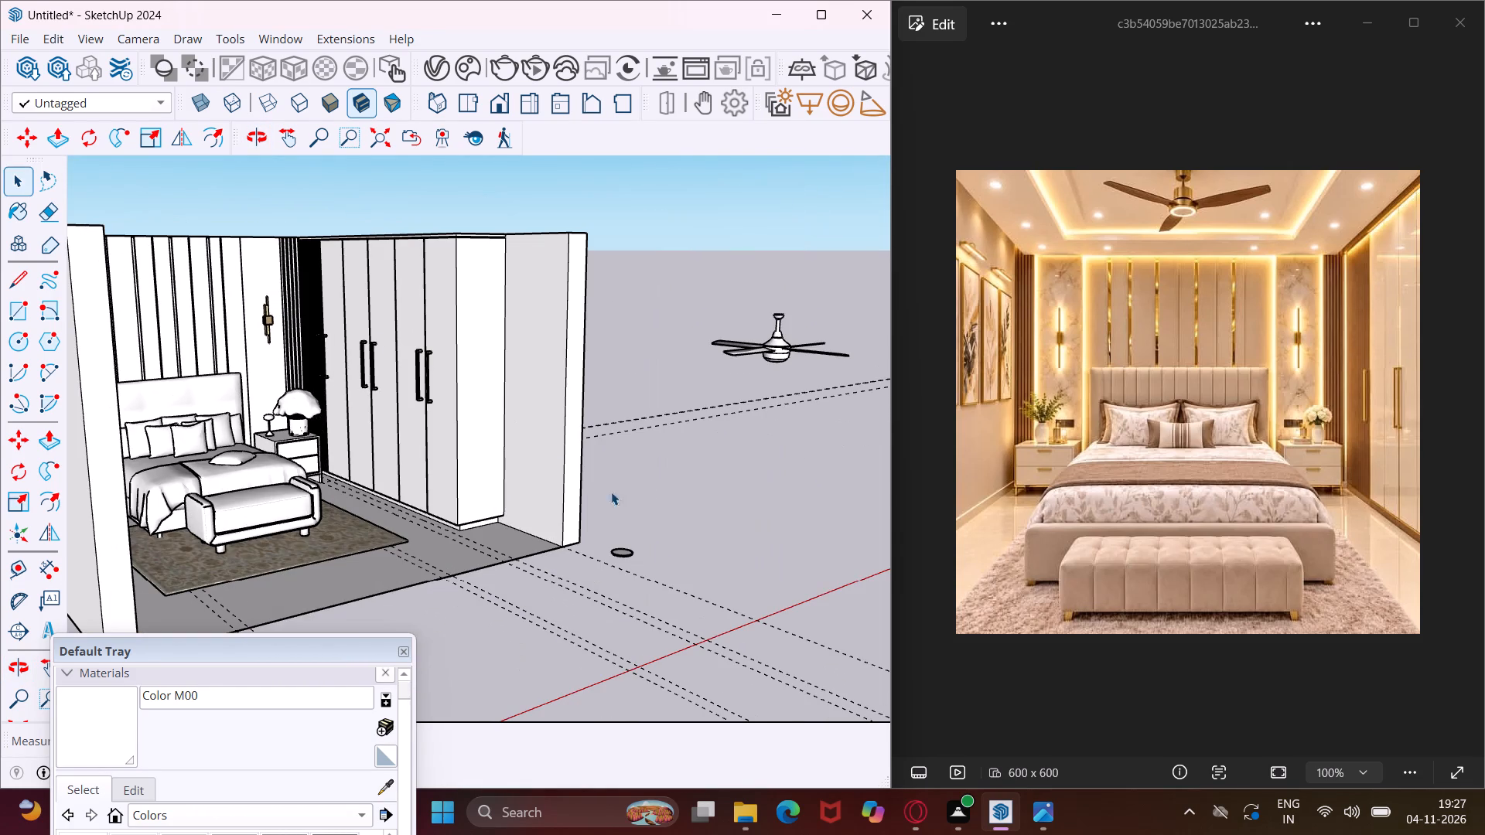
Delete the spare white wall light lying on the ground outside the room.
scroll(776, 321, "up", 4)
middle_click_drag(796, 351, 526, 381)
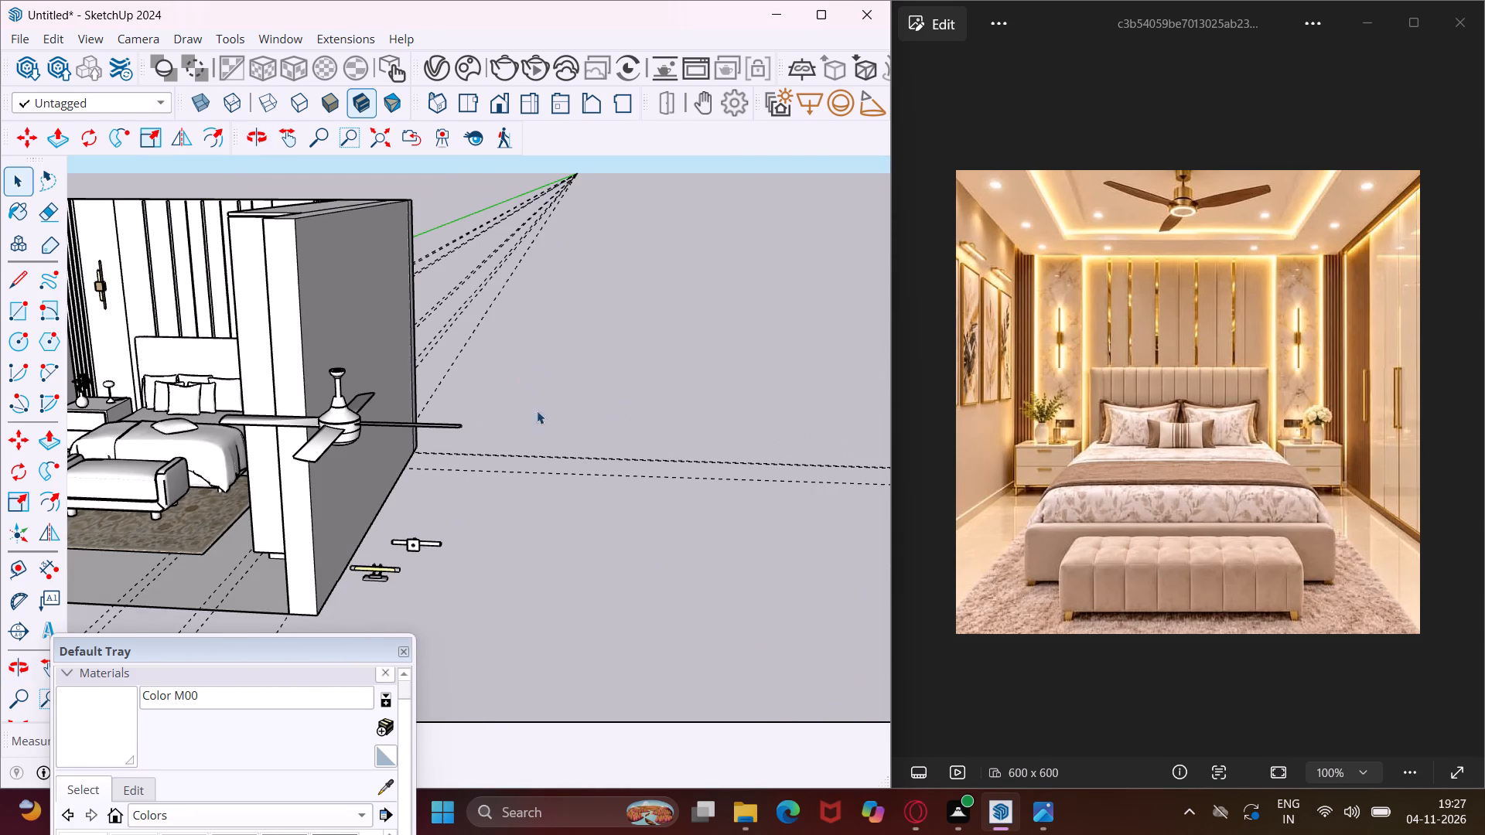
scroll(418, 553, "up", 10)
middle_click(472, 506)
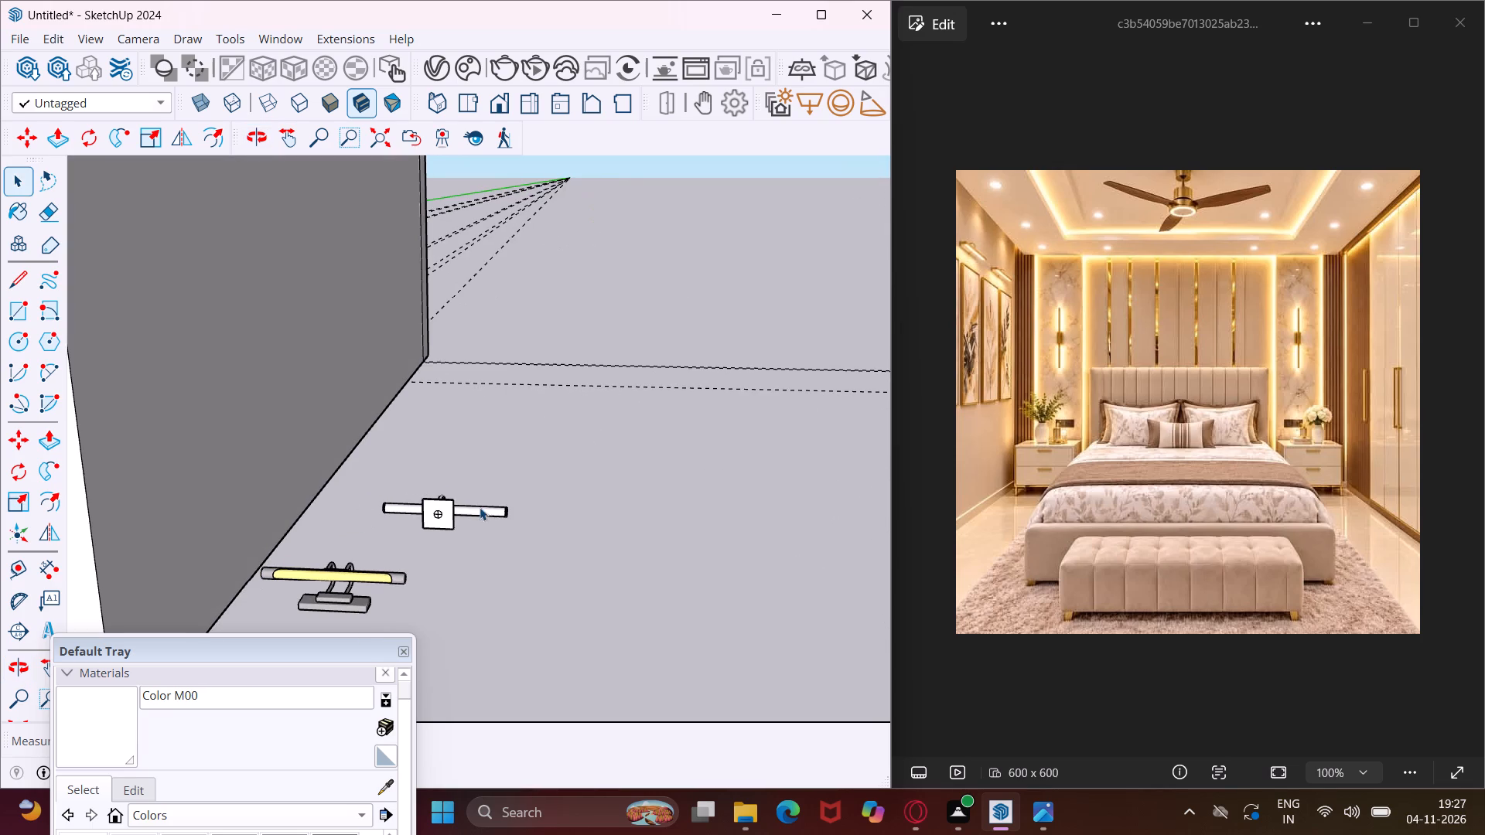
left_click(449, 510)
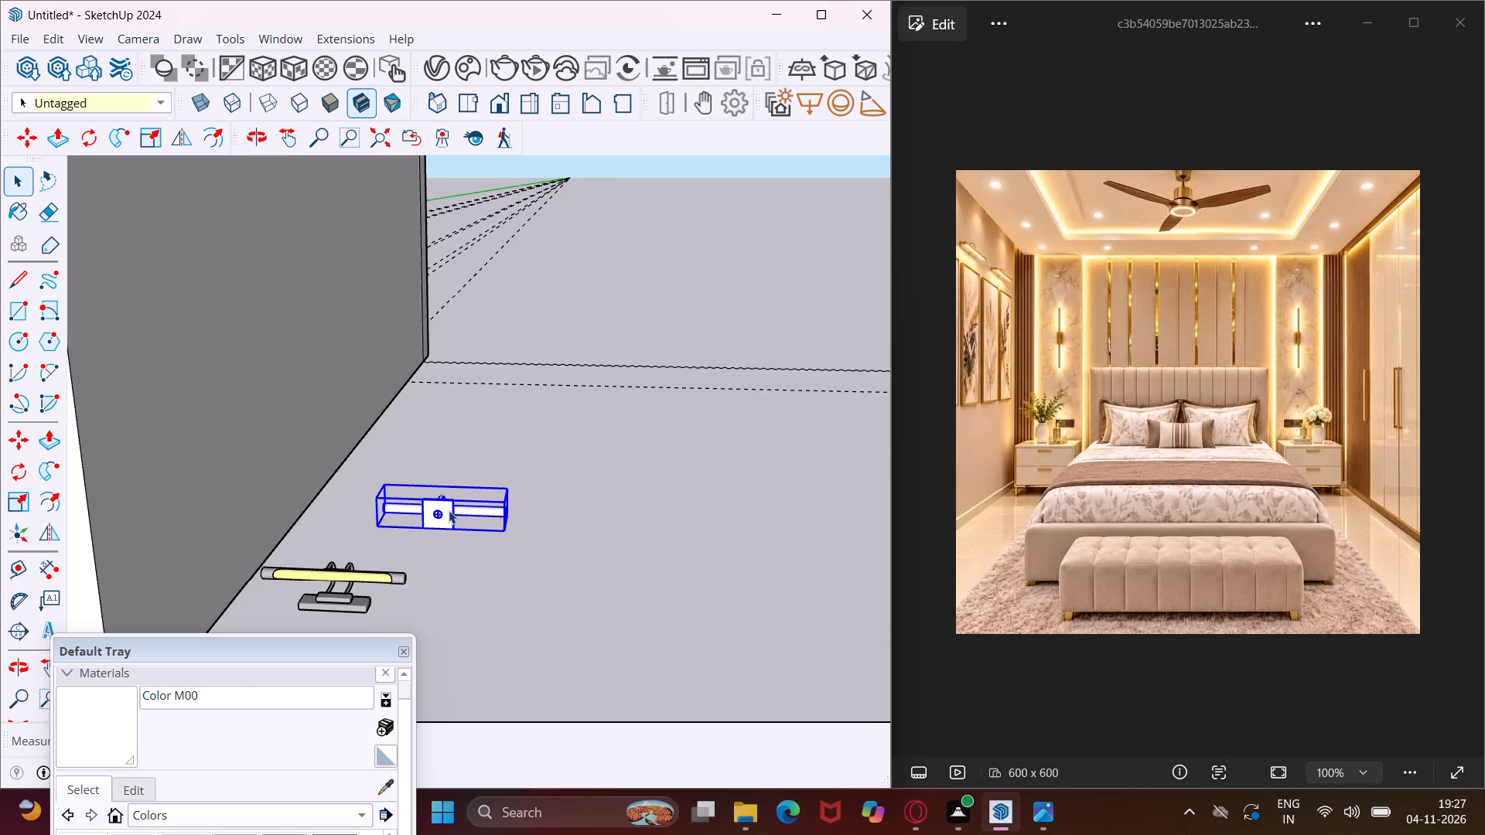
key("Delete")
Rotate the picture light with the yellow tube a quarter turn about the vertical axis, parallel to the side wall.
left_click(361, 577)
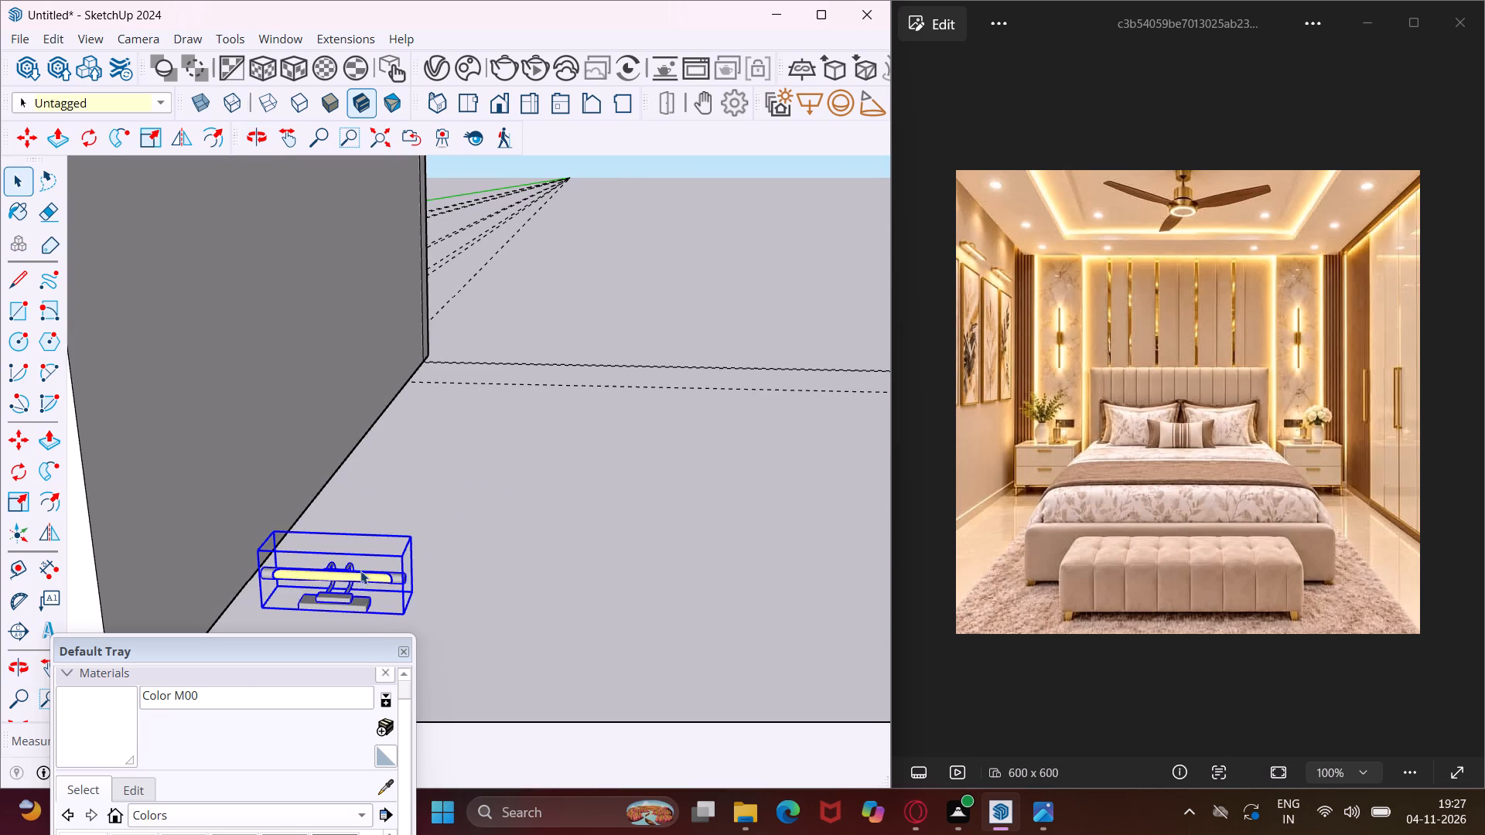
scroll(437, 406, "down", 5)
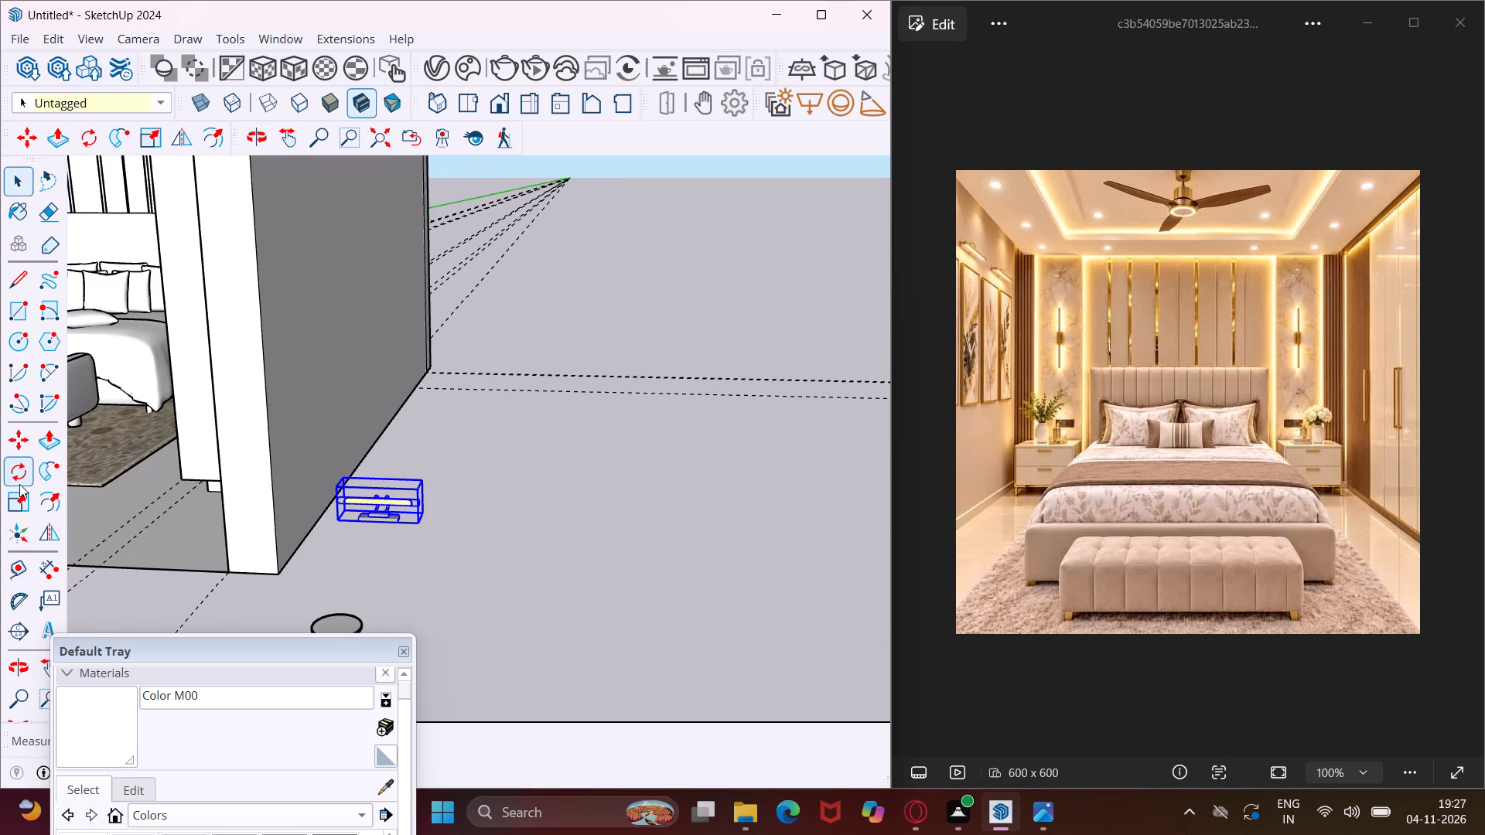
left_click(19, 481)
left_click(379, 560)
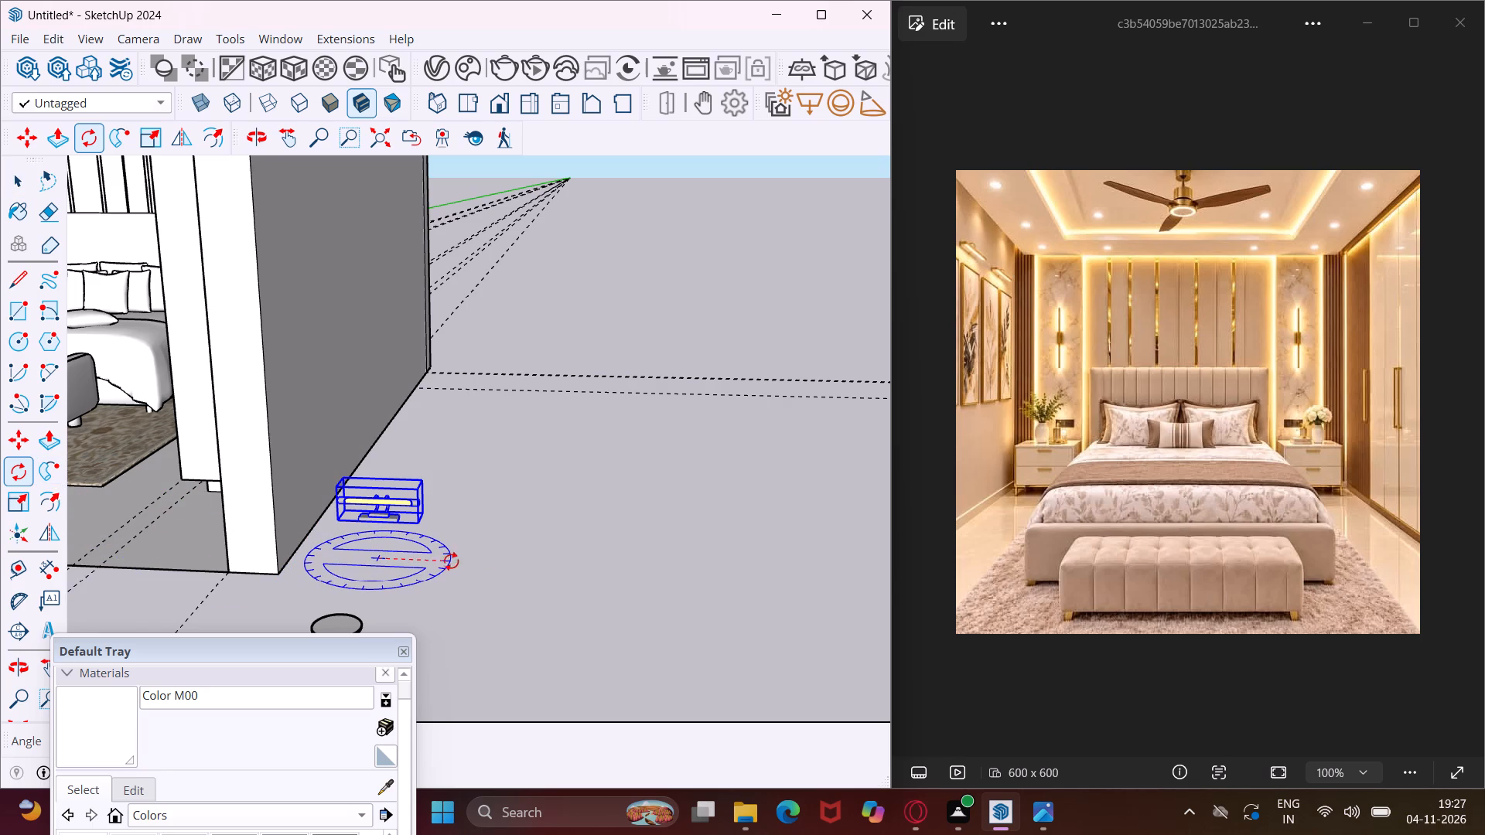
left_click(453, 561)
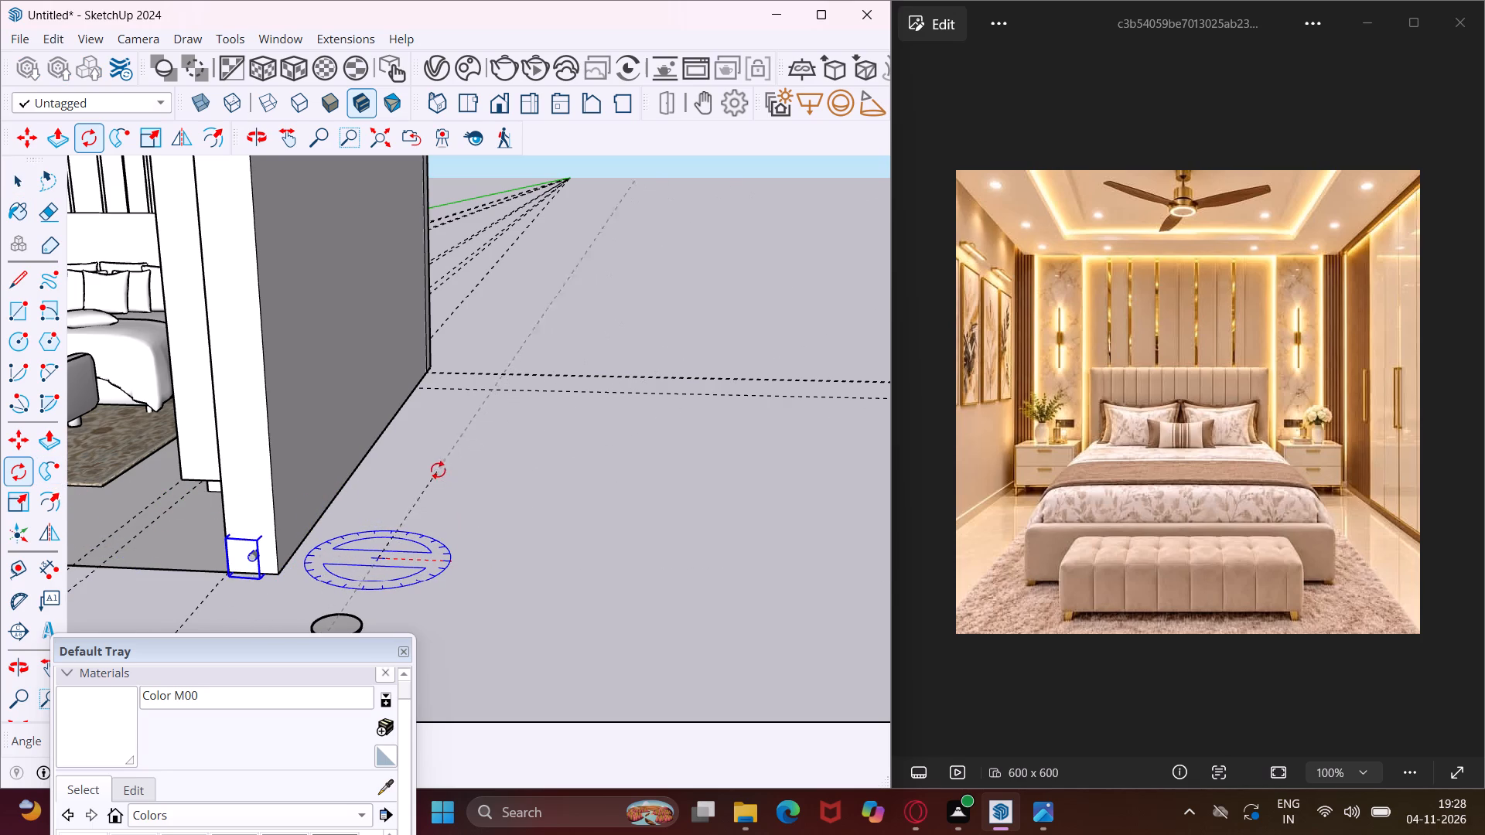
left_click(433, 465)
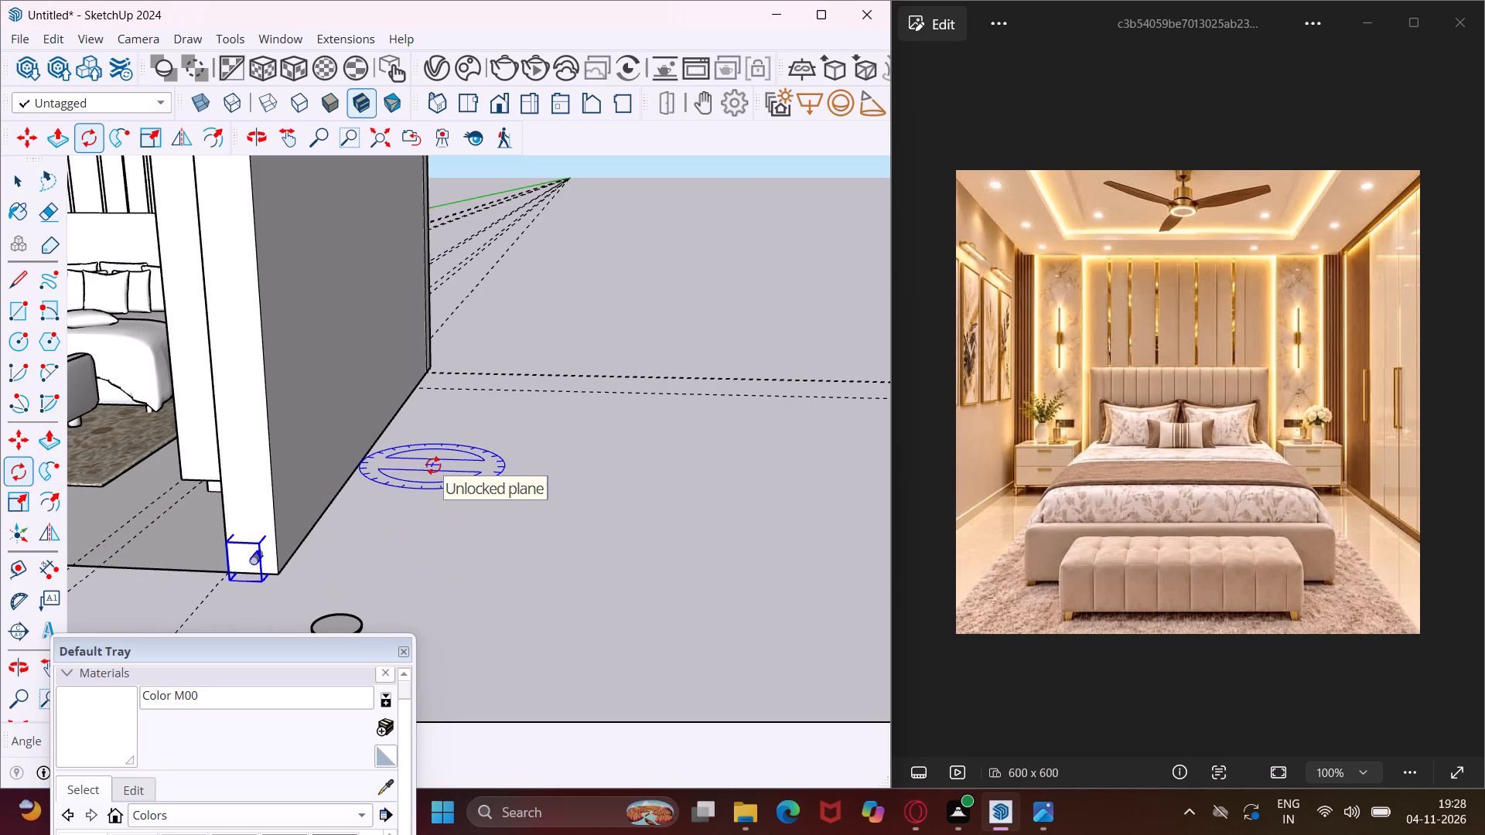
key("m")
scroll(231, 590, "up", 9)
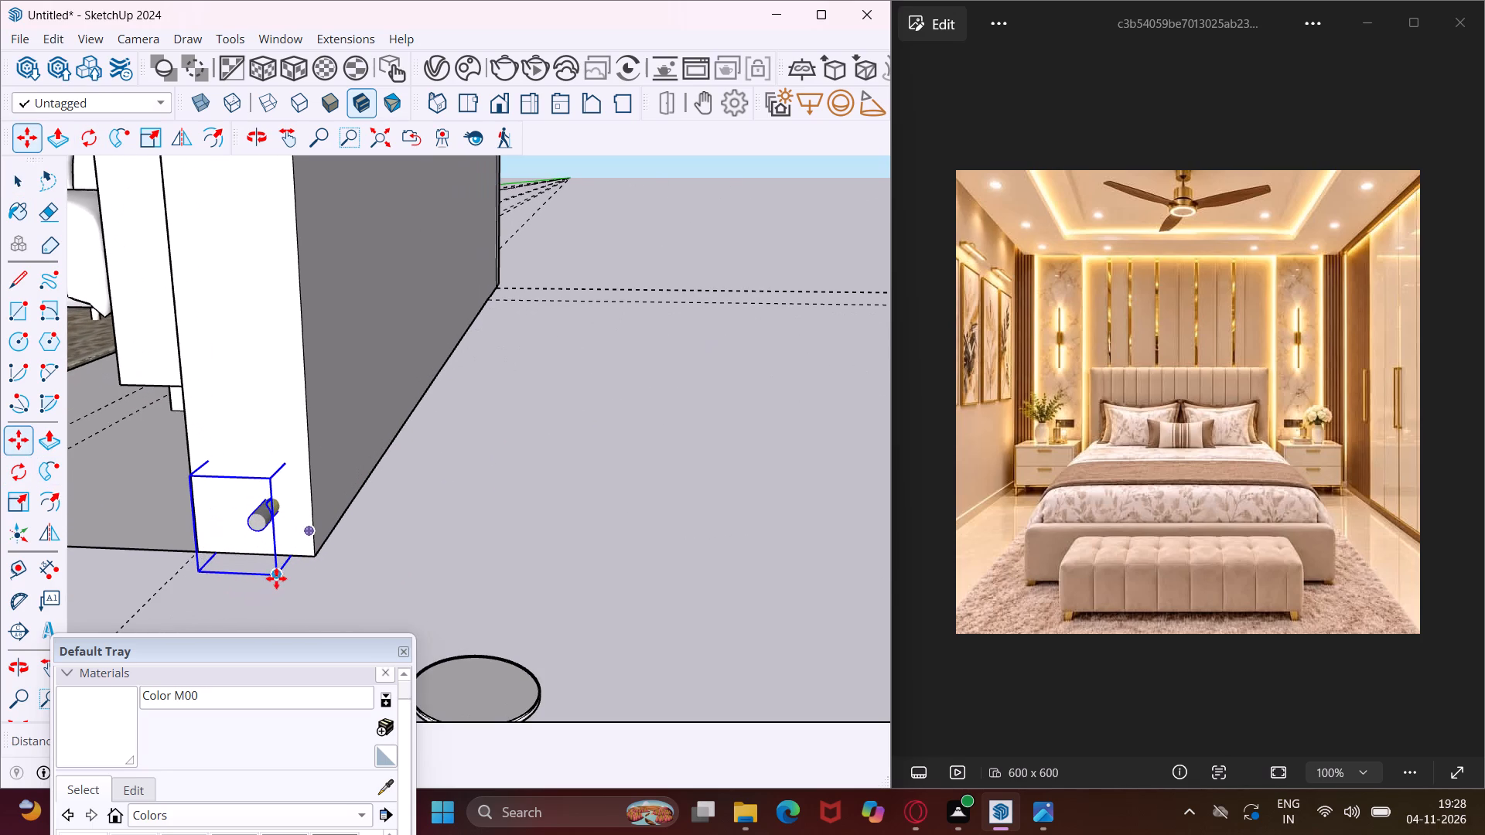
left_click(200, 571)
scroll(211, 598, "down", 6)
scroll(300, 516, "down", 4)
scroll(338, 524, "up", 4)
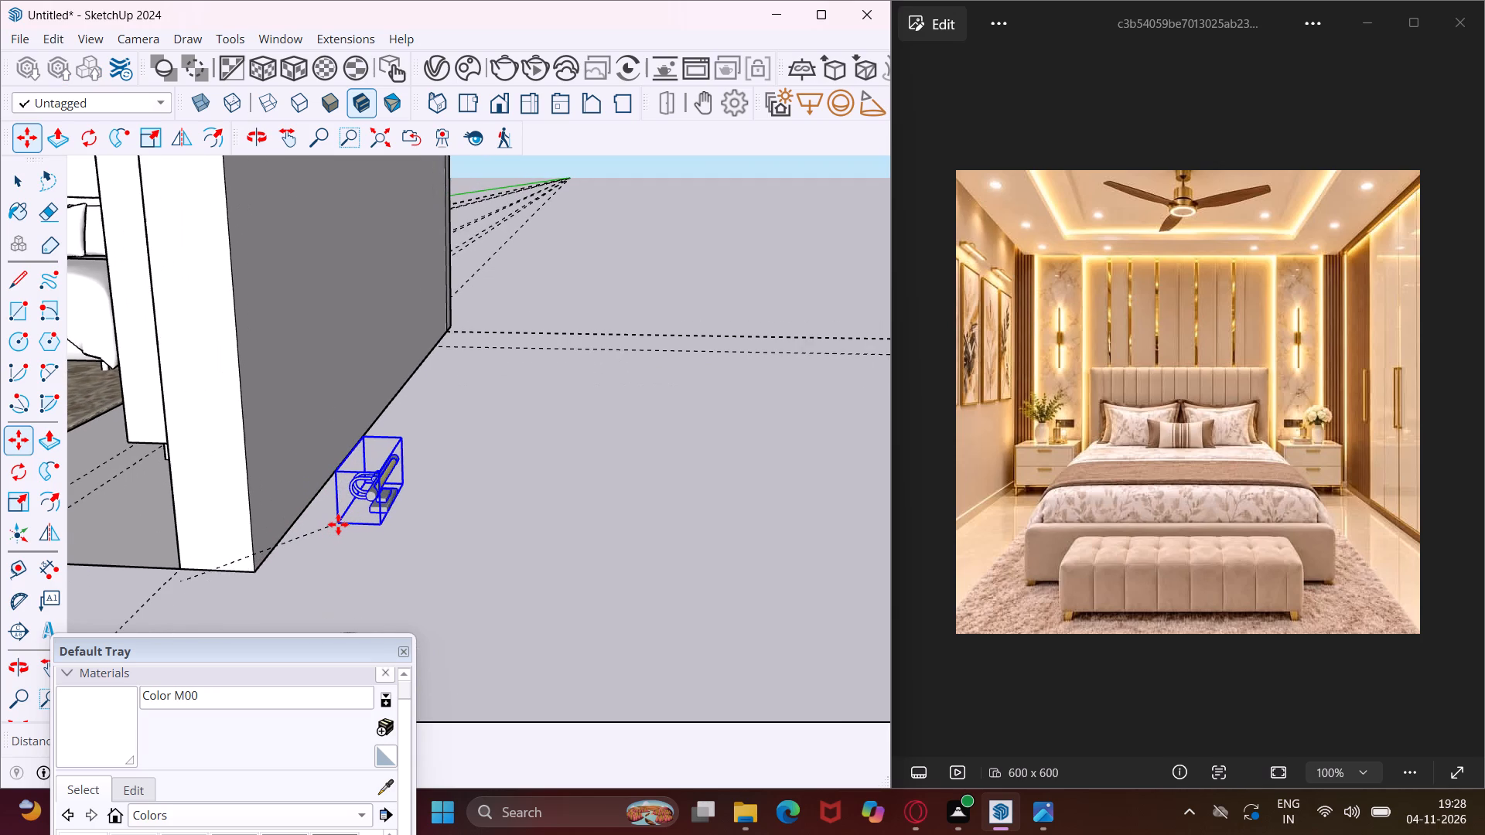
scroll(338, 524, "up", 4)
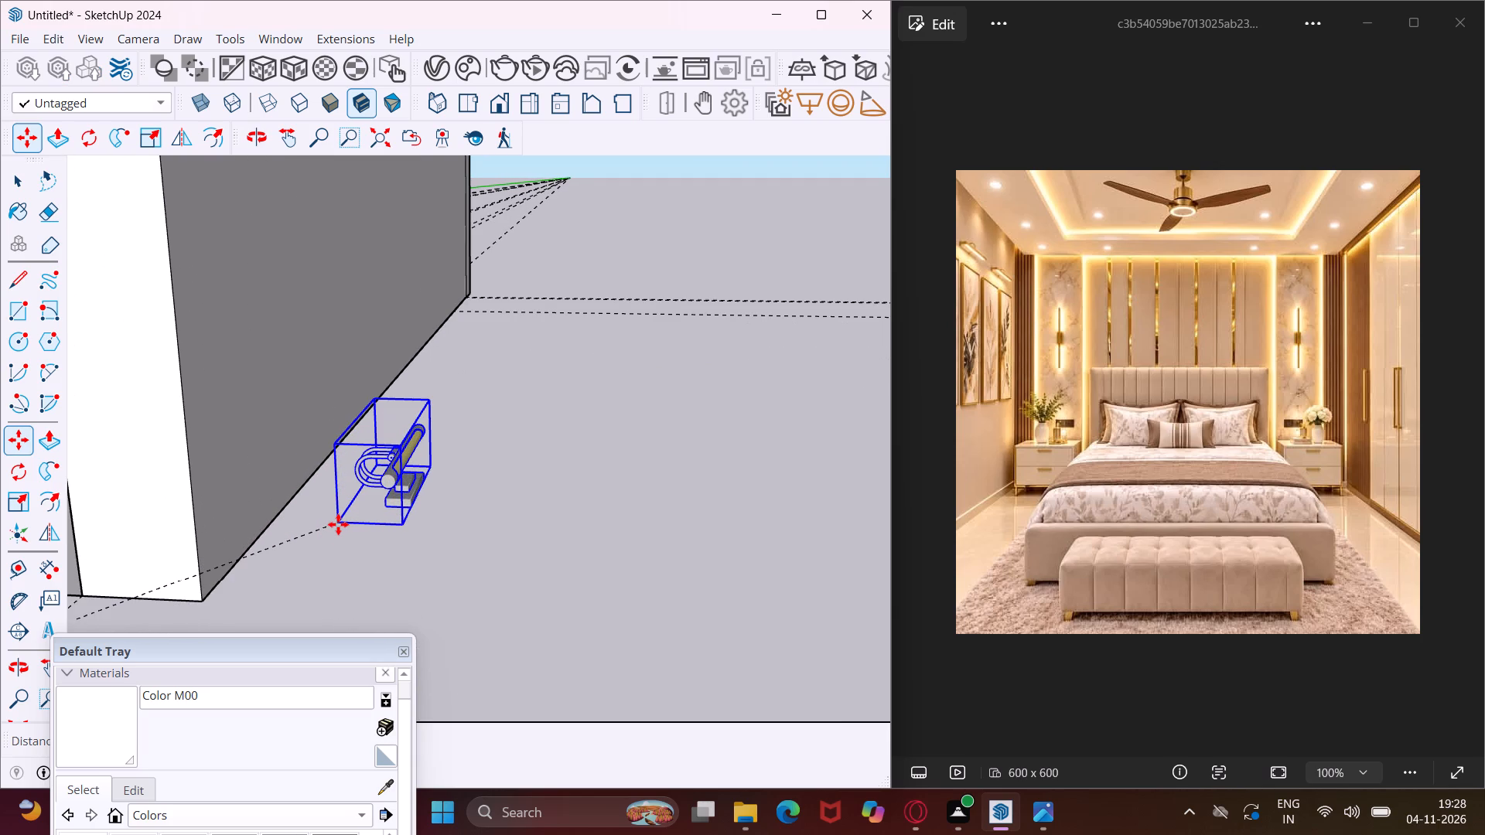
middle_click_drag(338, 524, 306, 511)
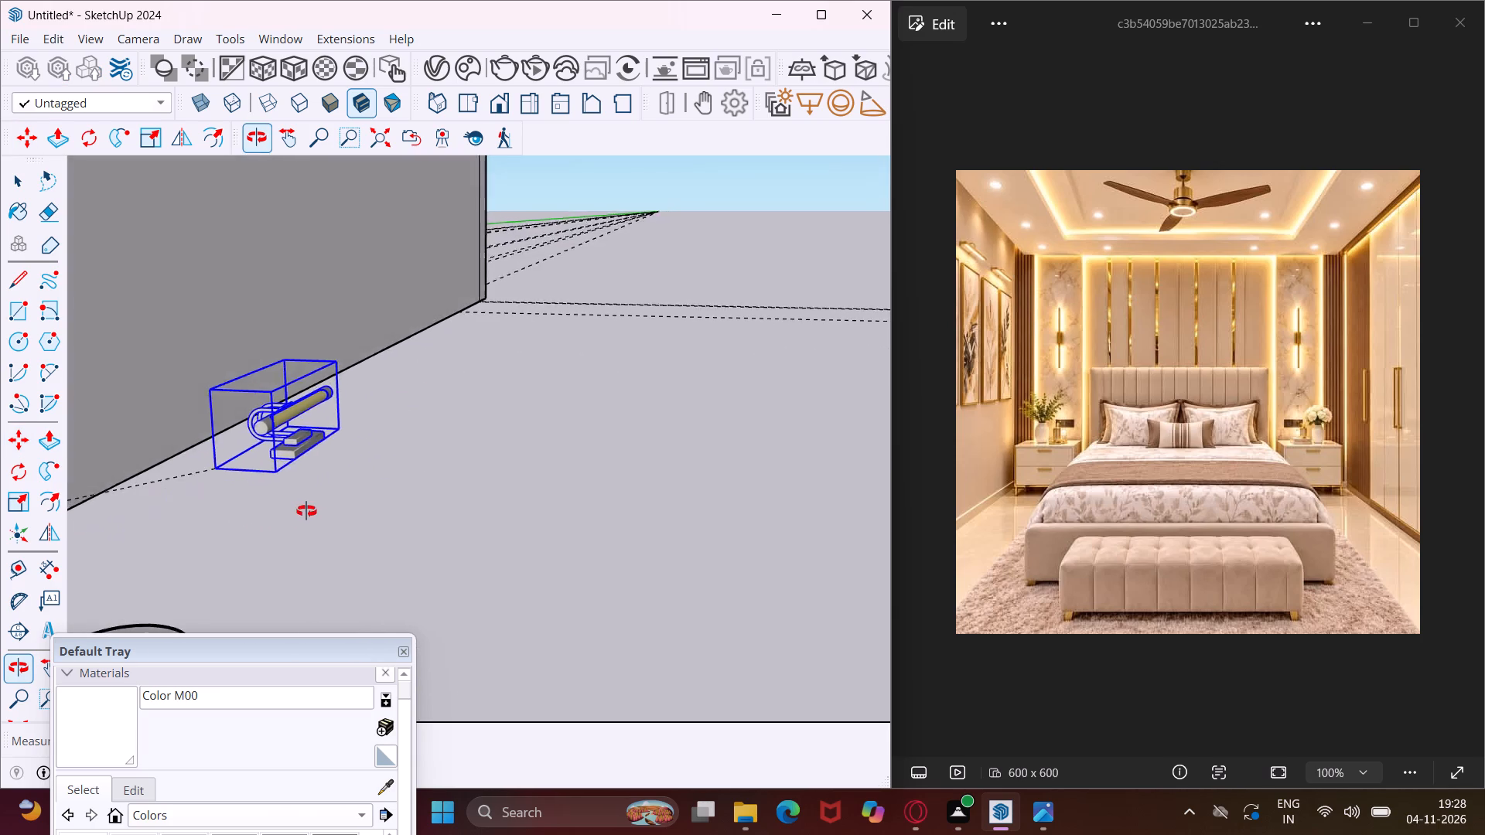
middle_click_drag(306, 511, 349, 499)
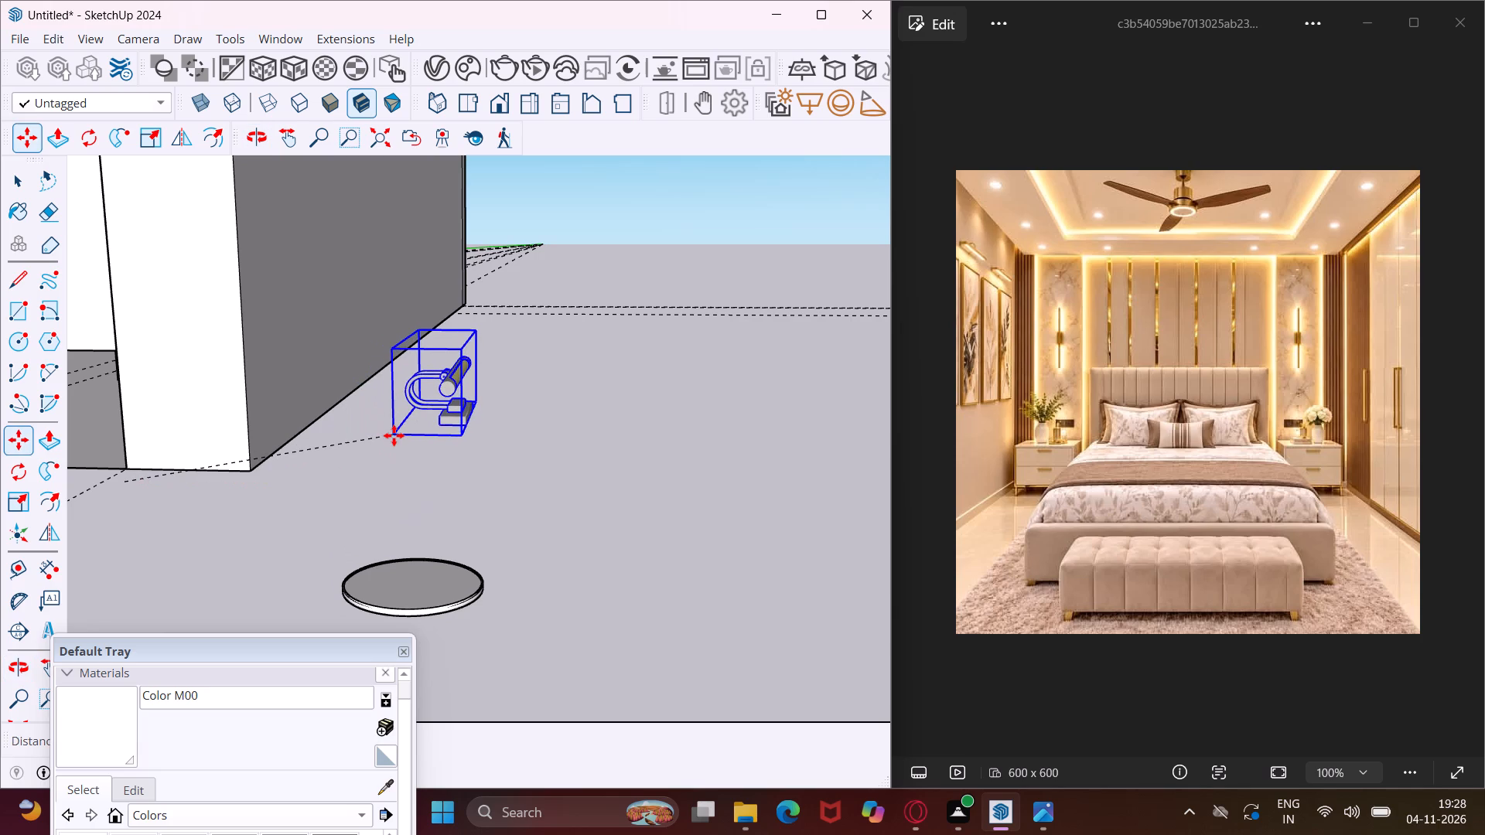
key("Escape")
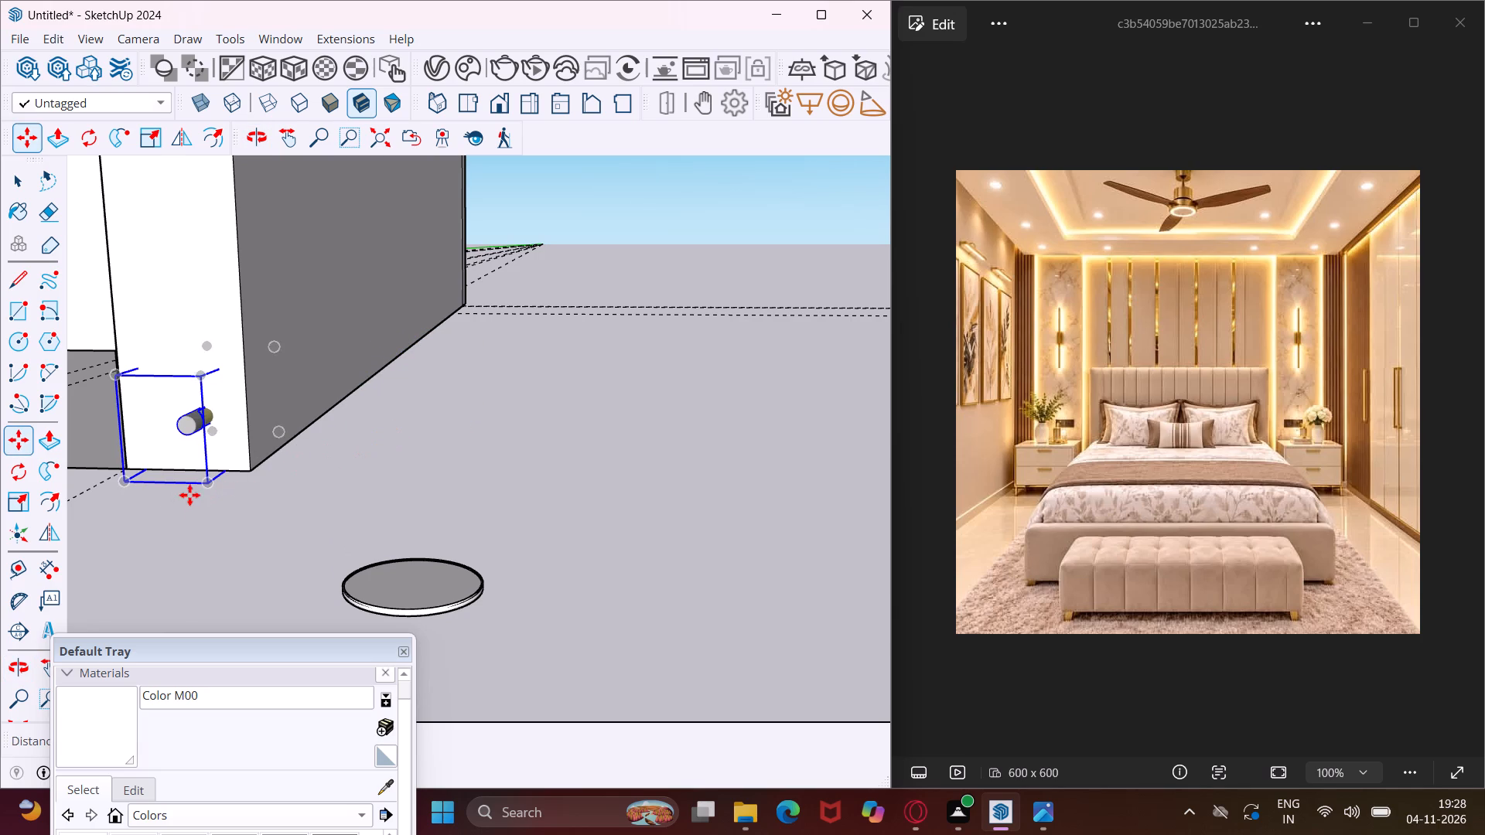
Move the picture light along the red axis, out of the wall and onto the open ground beside it.
left_click(206, 486)
scroll(346, 490, "down", 2)
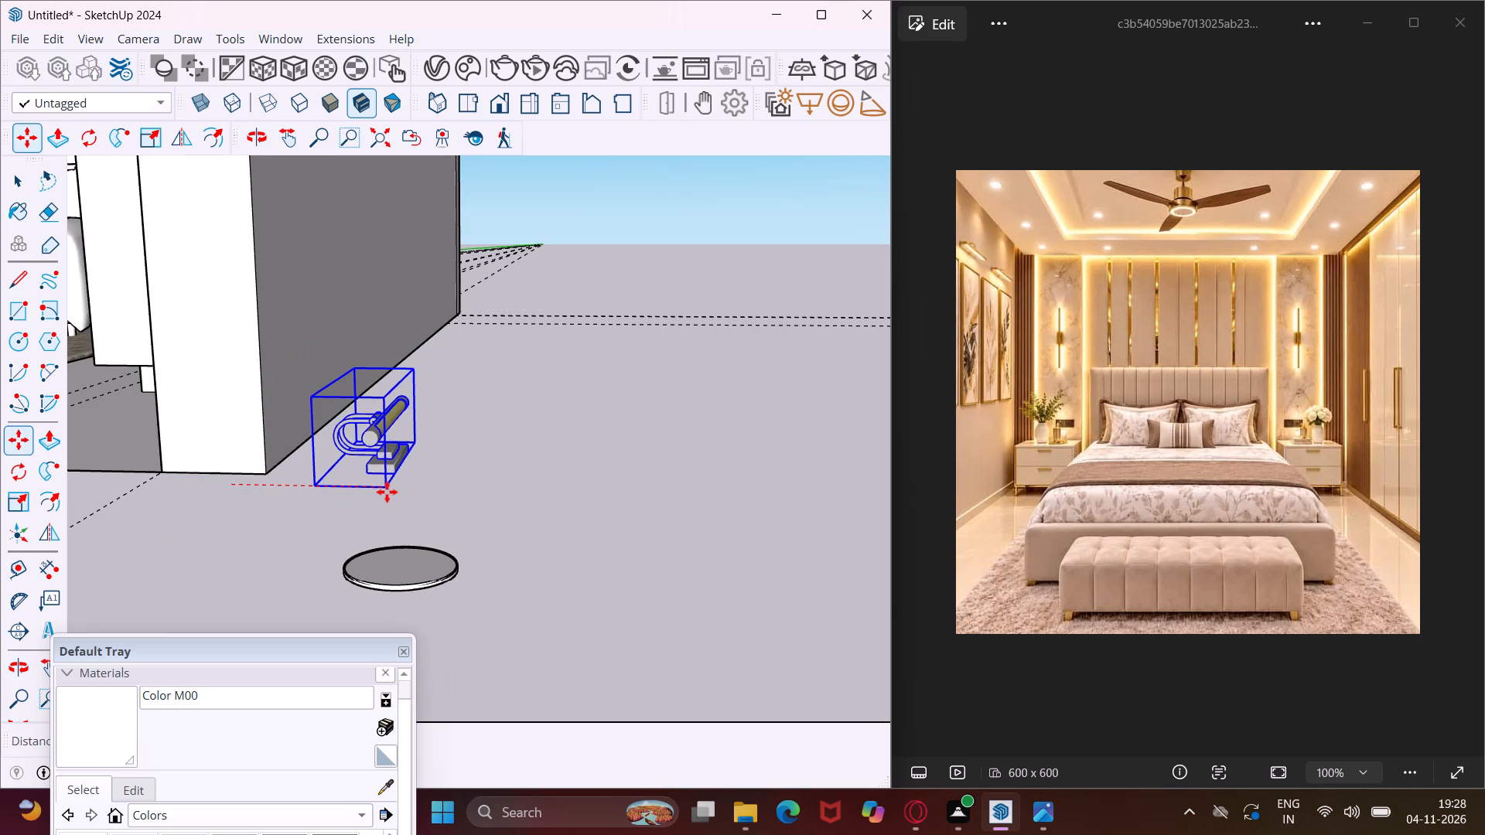
left_click(387, 492)
Rotate the picture light 90 degrees about its bottom corner in the vertical plane so its base plate stands upright.
scroll(351, 462, "up", 3)
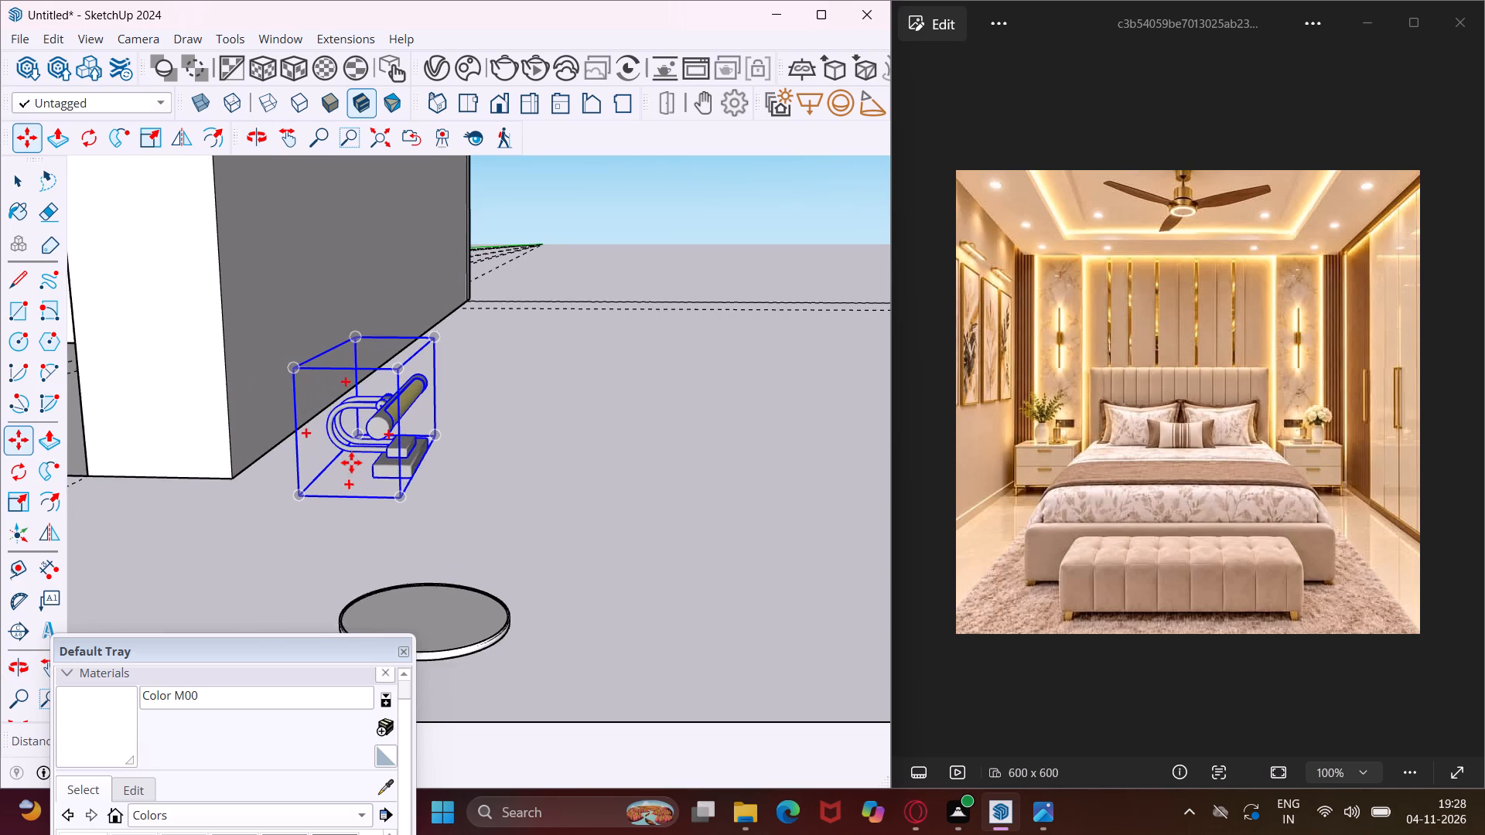
scroll(351, 462, "up", 1)
middle_click_drag(351, 462, 360, 446)
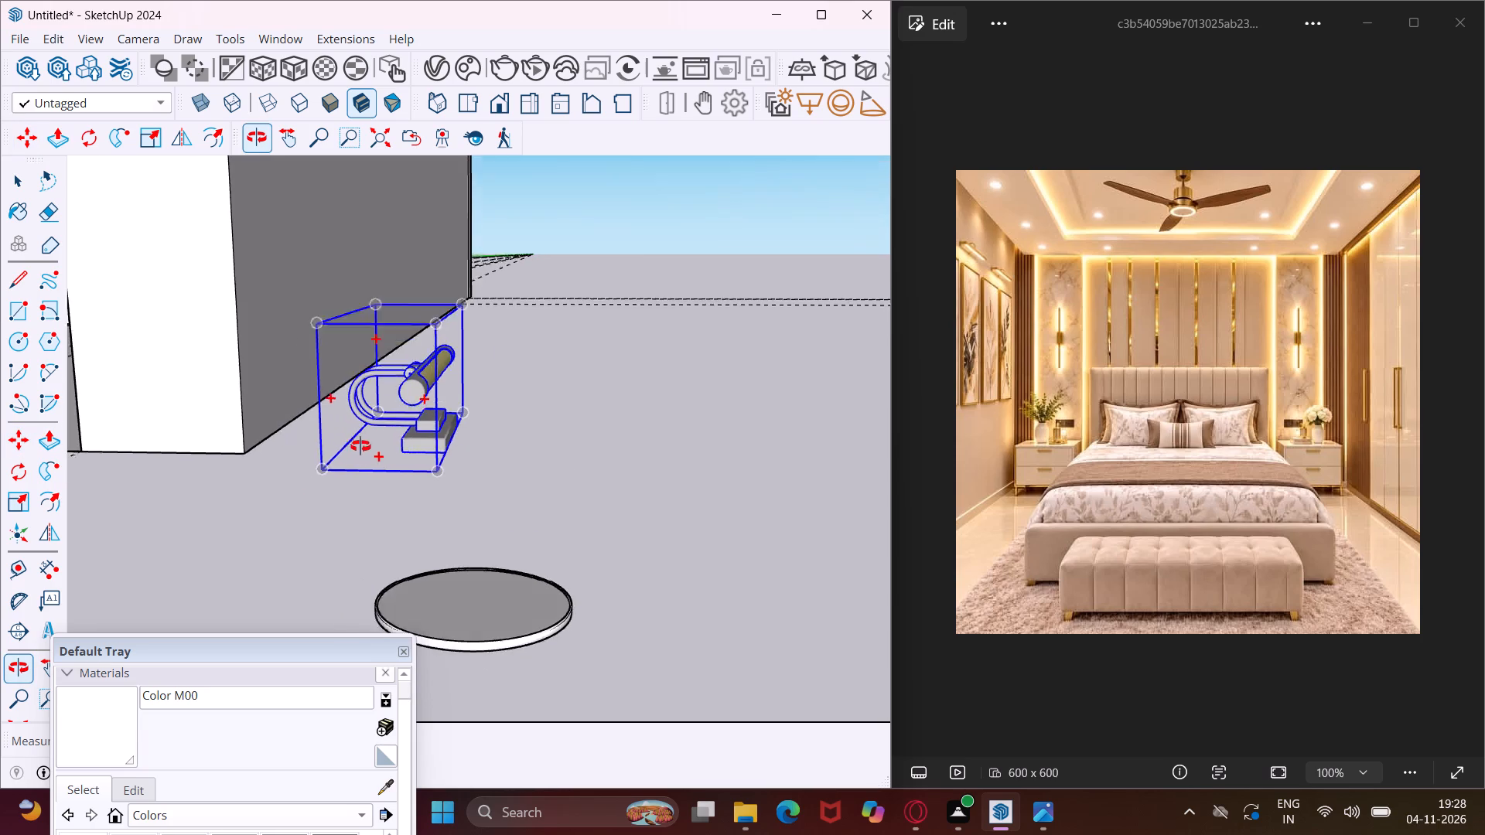
middle_click_drag(360, 446, 361, 445)
middle_click_drag(361, 445, 340, 490)
scroll(383, 390, "down", 5)
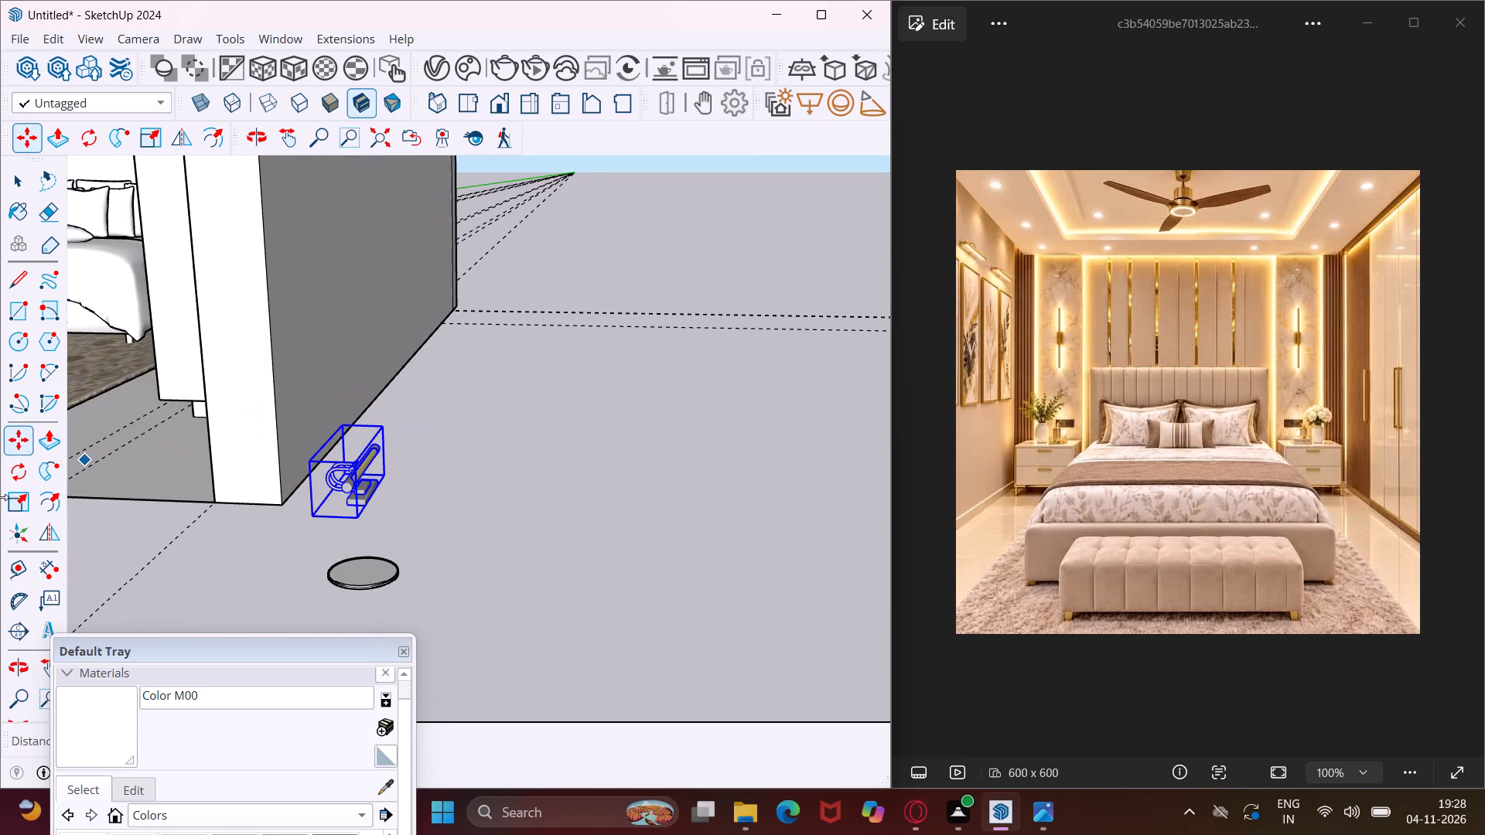
left_click(17, 479)
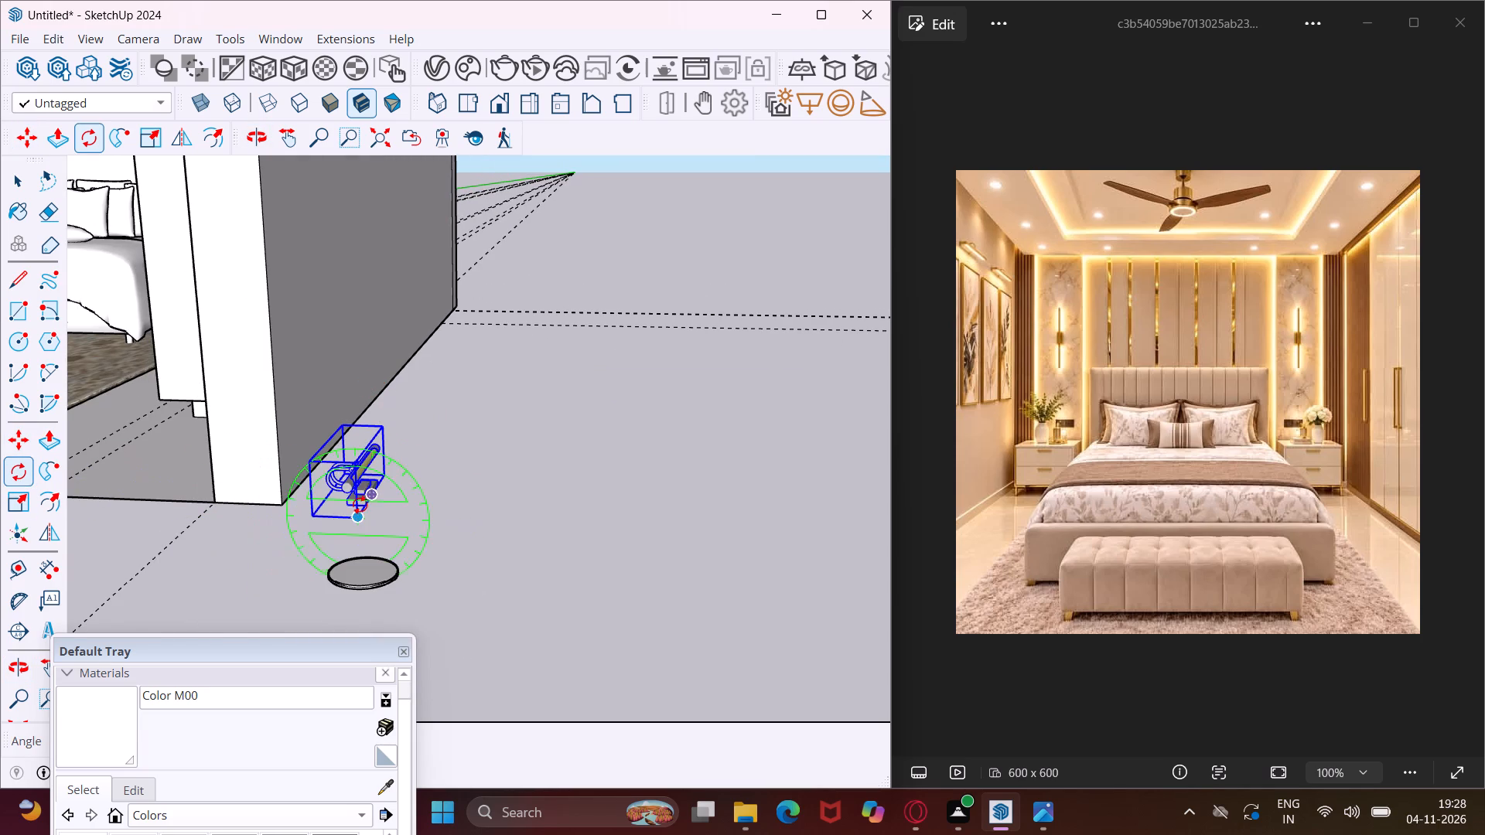
left_click(360, 516)
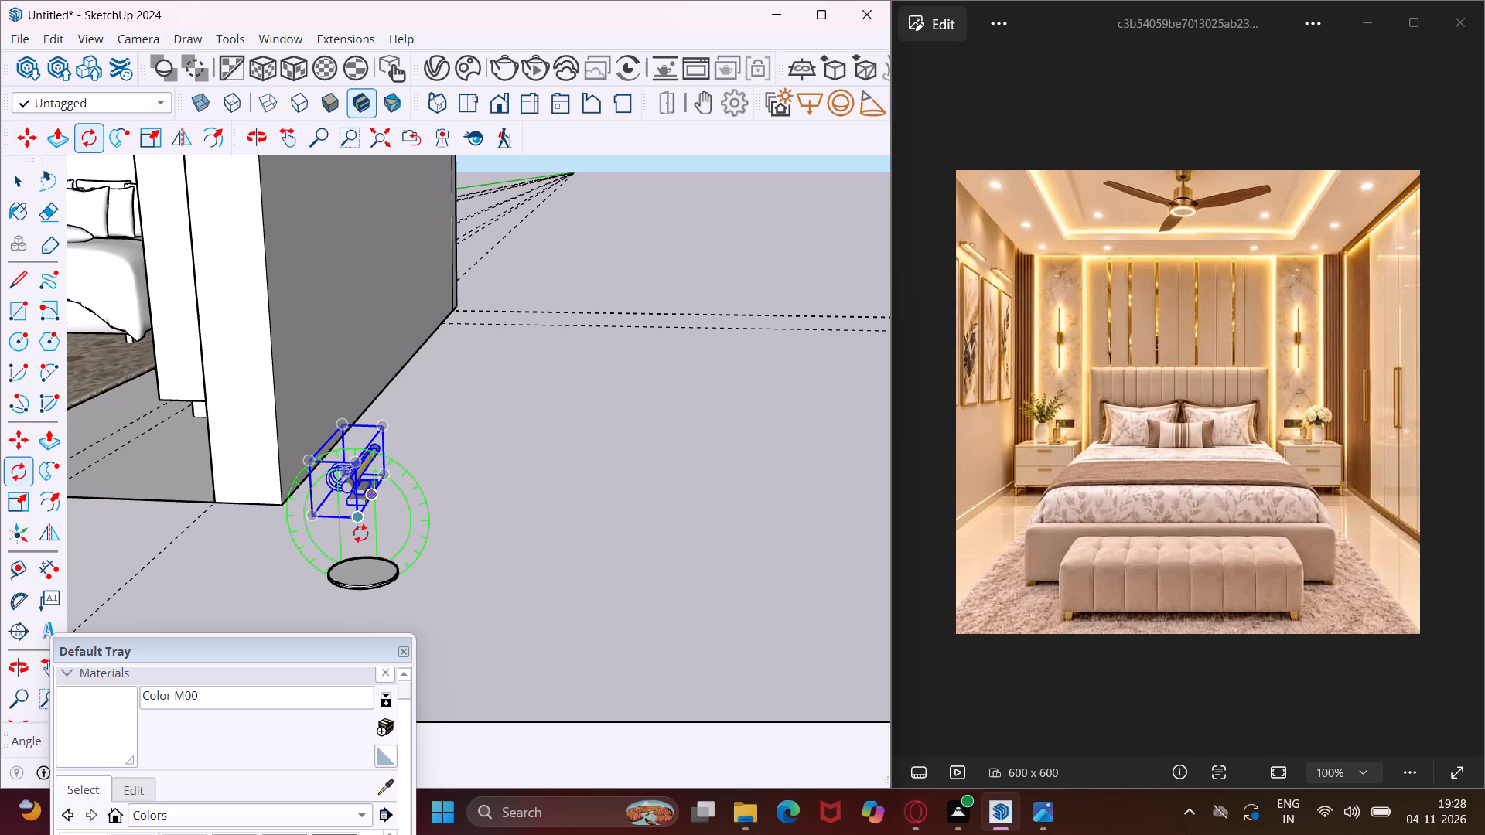
scroll(360, 533, "up", 7)
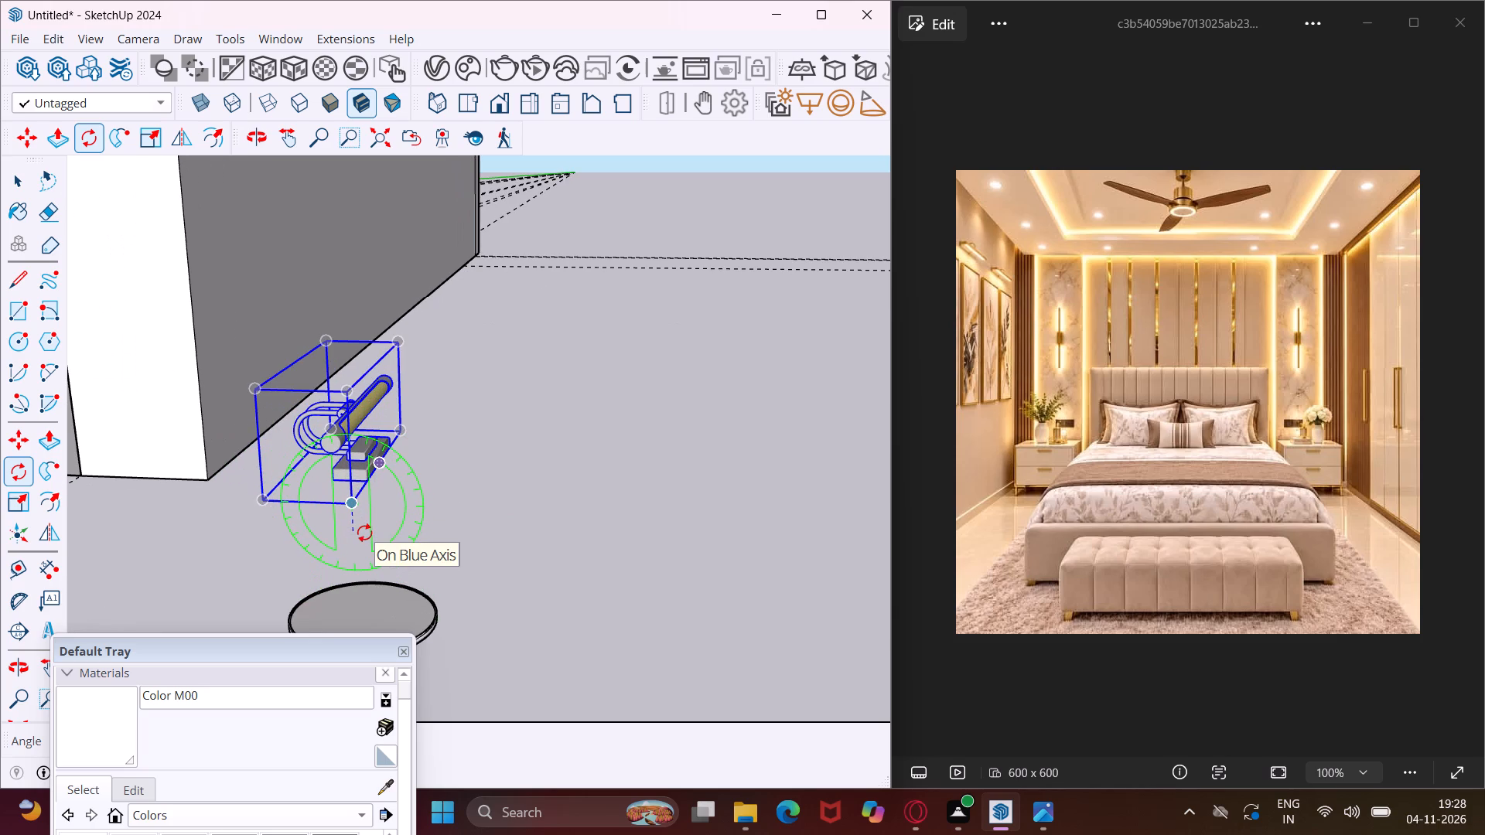
left_click(364, 533)
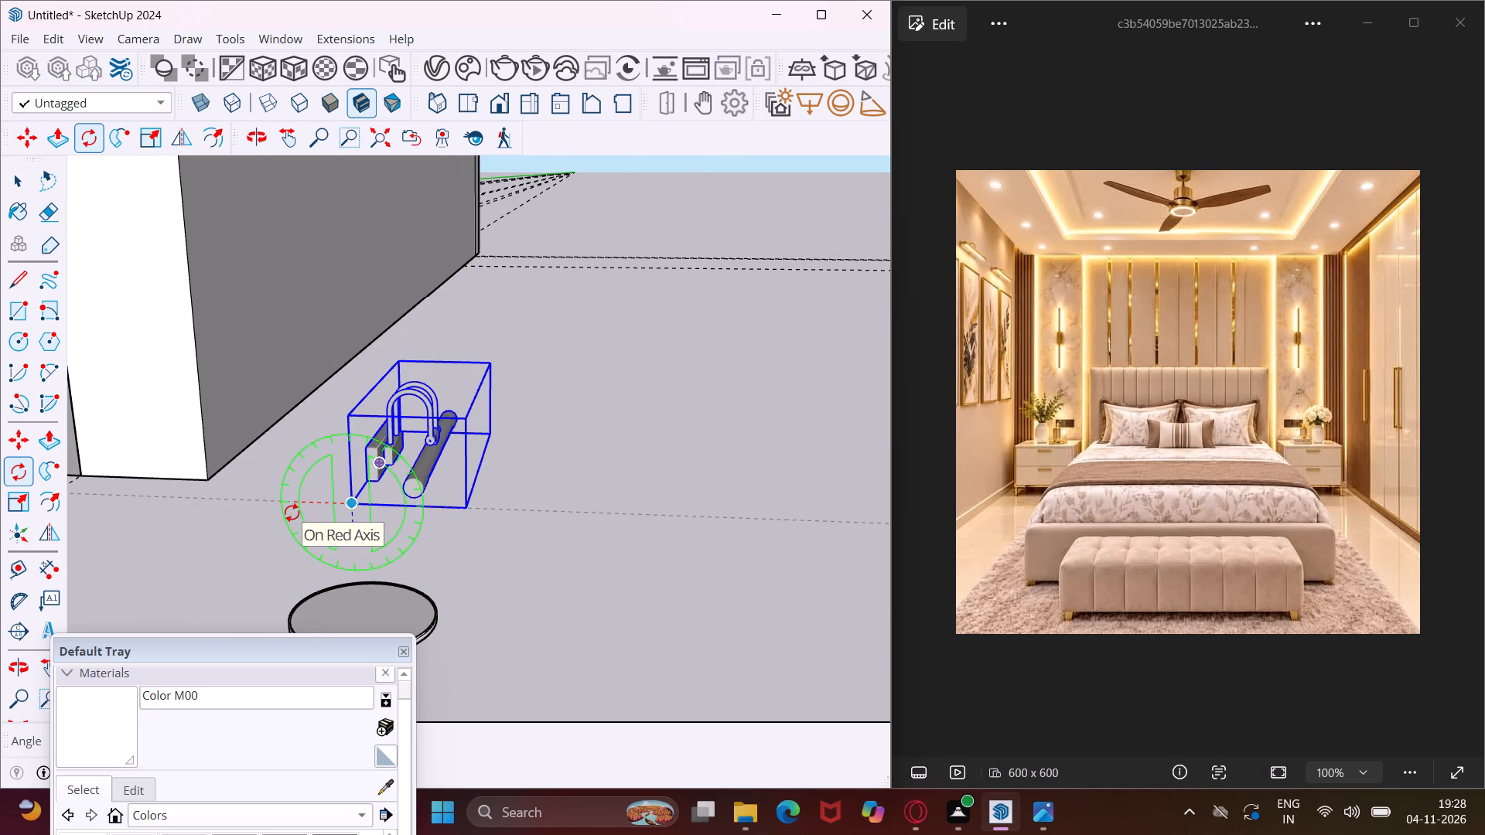
type("90")
key("Return")
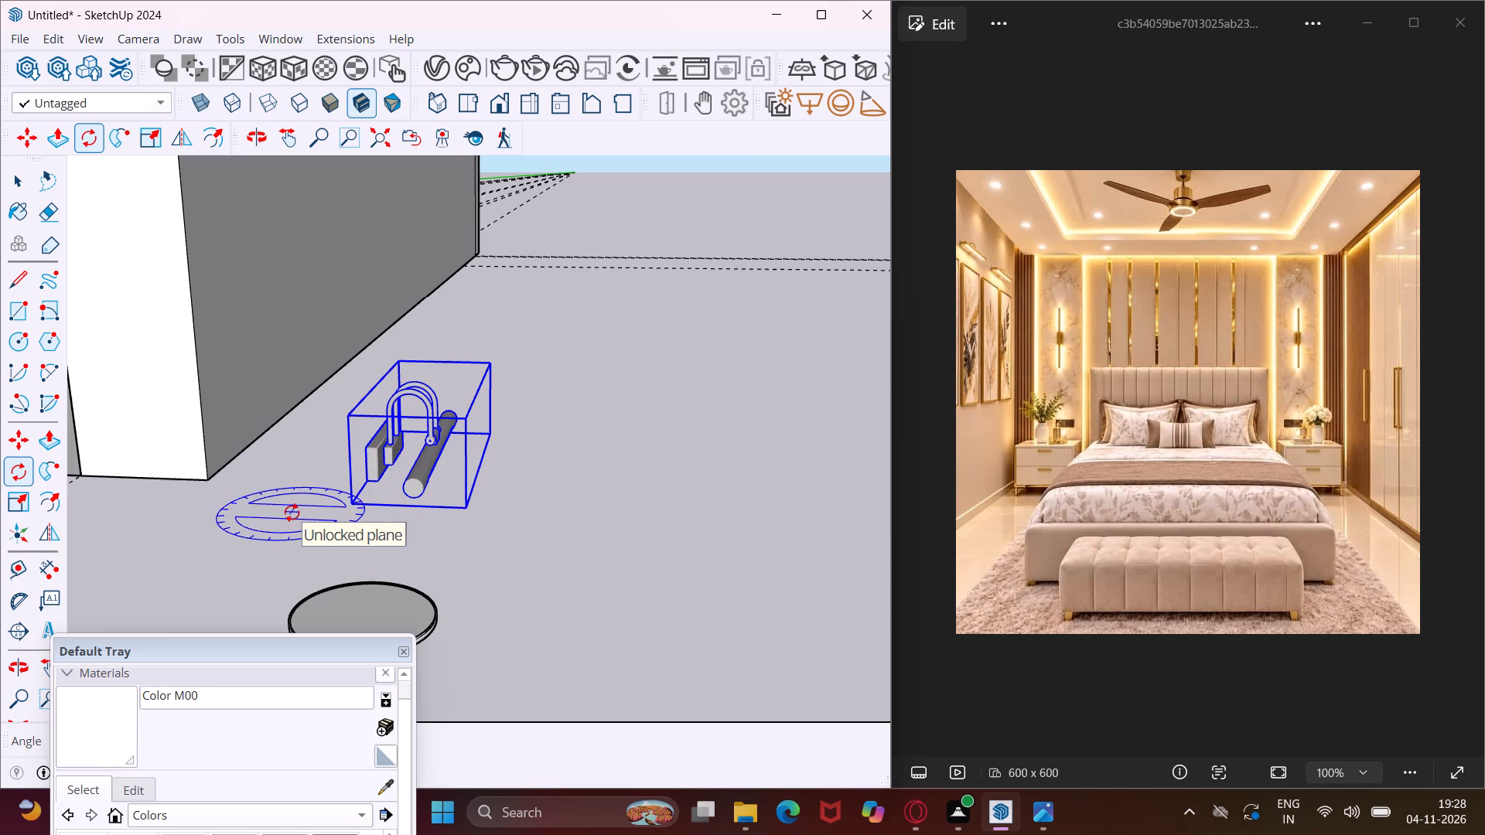
Move the picture light by its bottom corner from the ground onto the side wall, above the frame nearest the bed wall.
key("m")
scroll(310, 509, "up", 7)
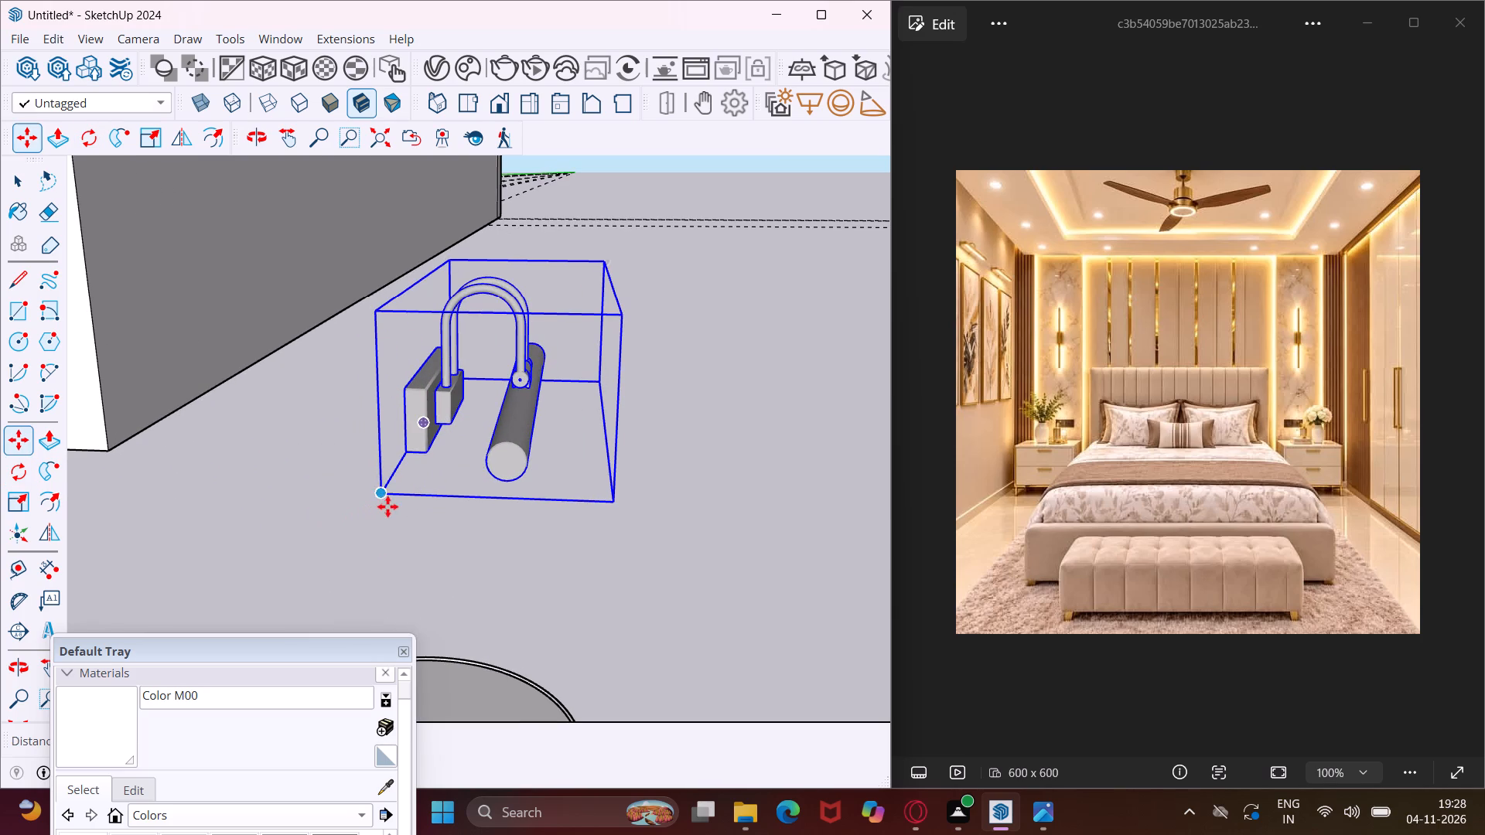
left_click(381, 493)
scroll(338, 518, "down", 10)
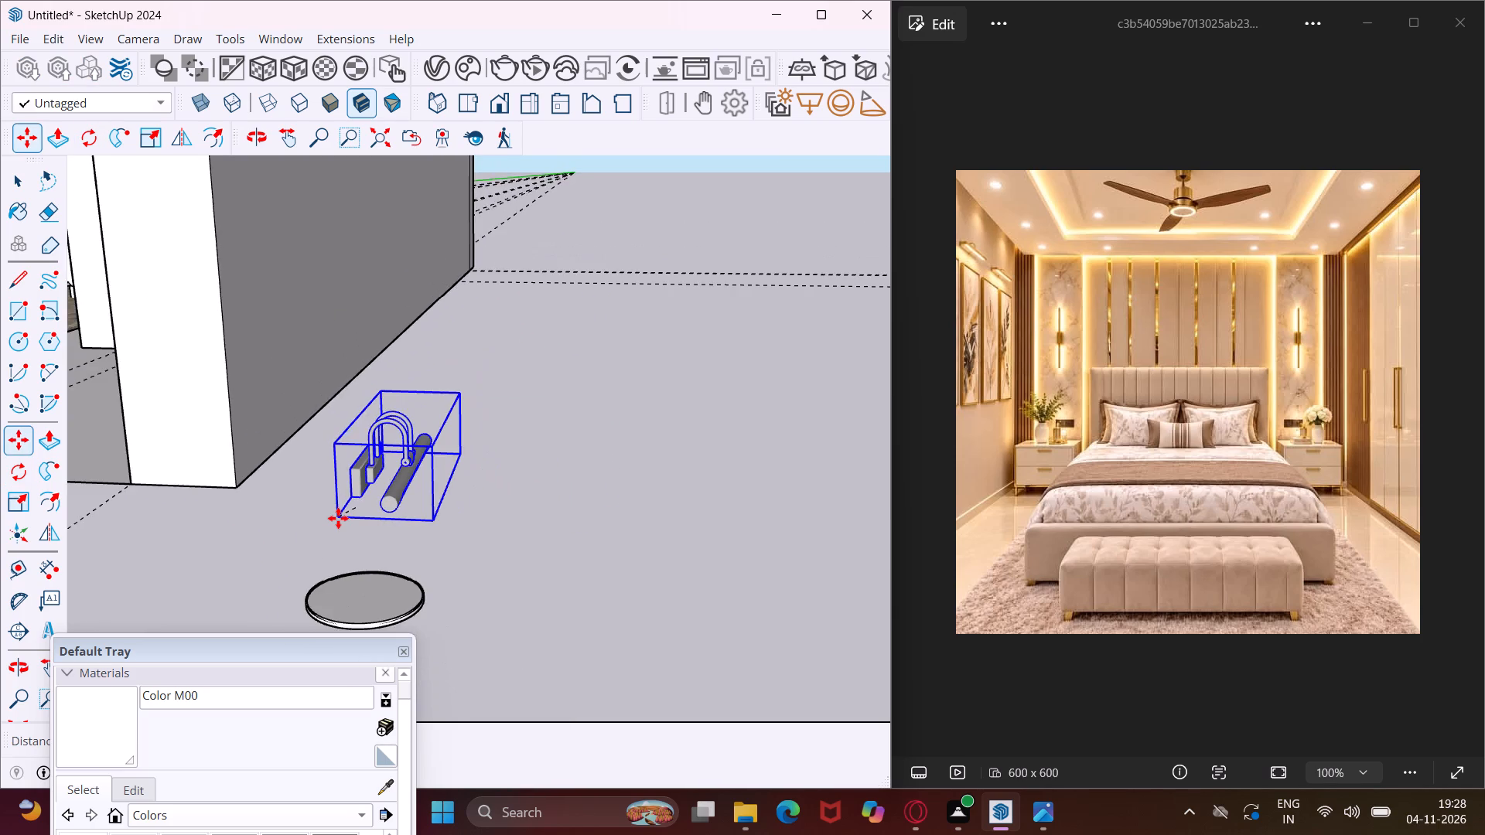
scroll(338, 518, "down", 18)
scroll(338, 518, "down", 8)
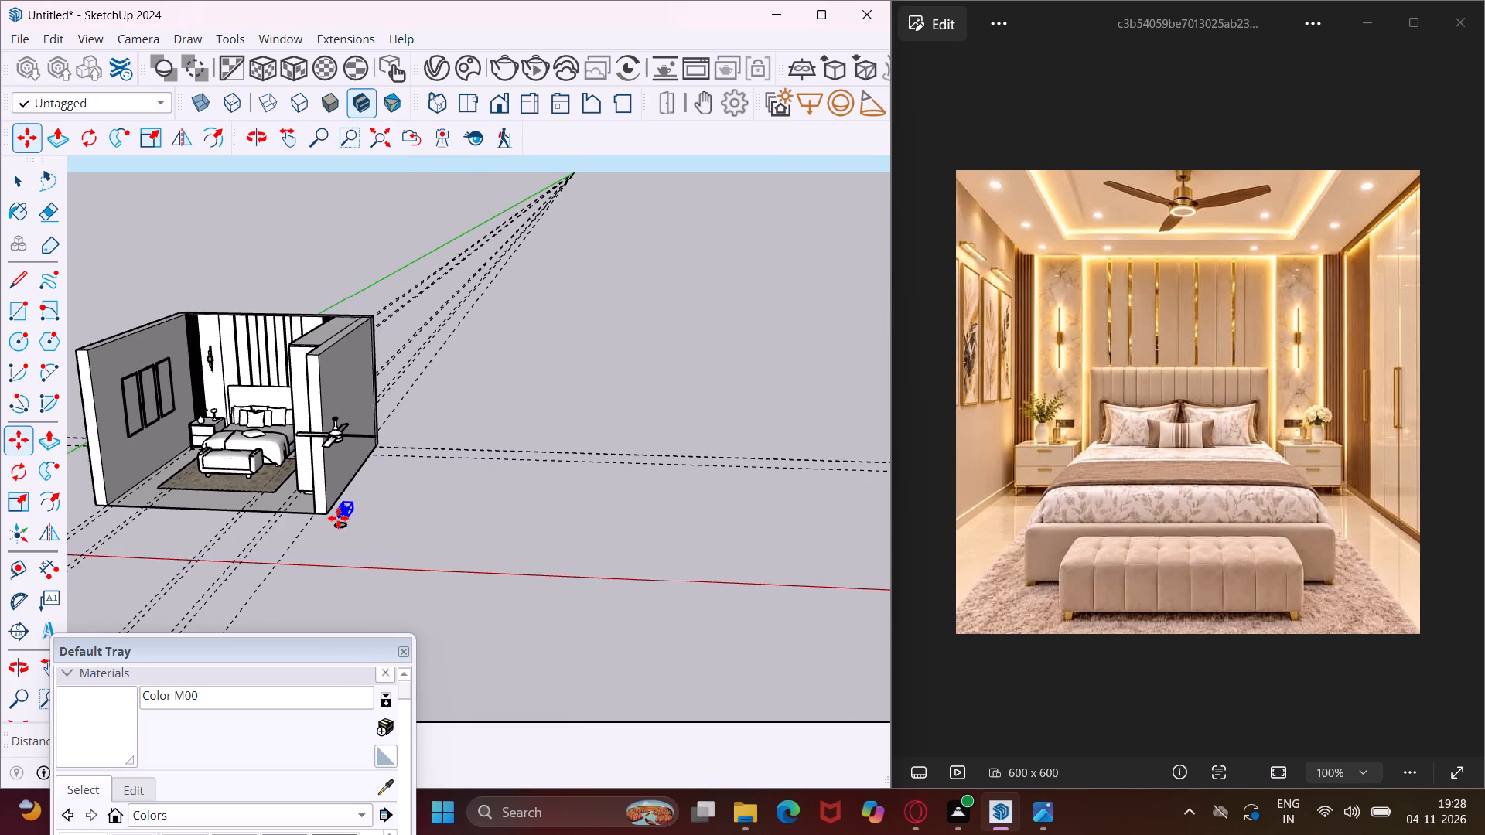
scroll(166, 370, "up", 3)
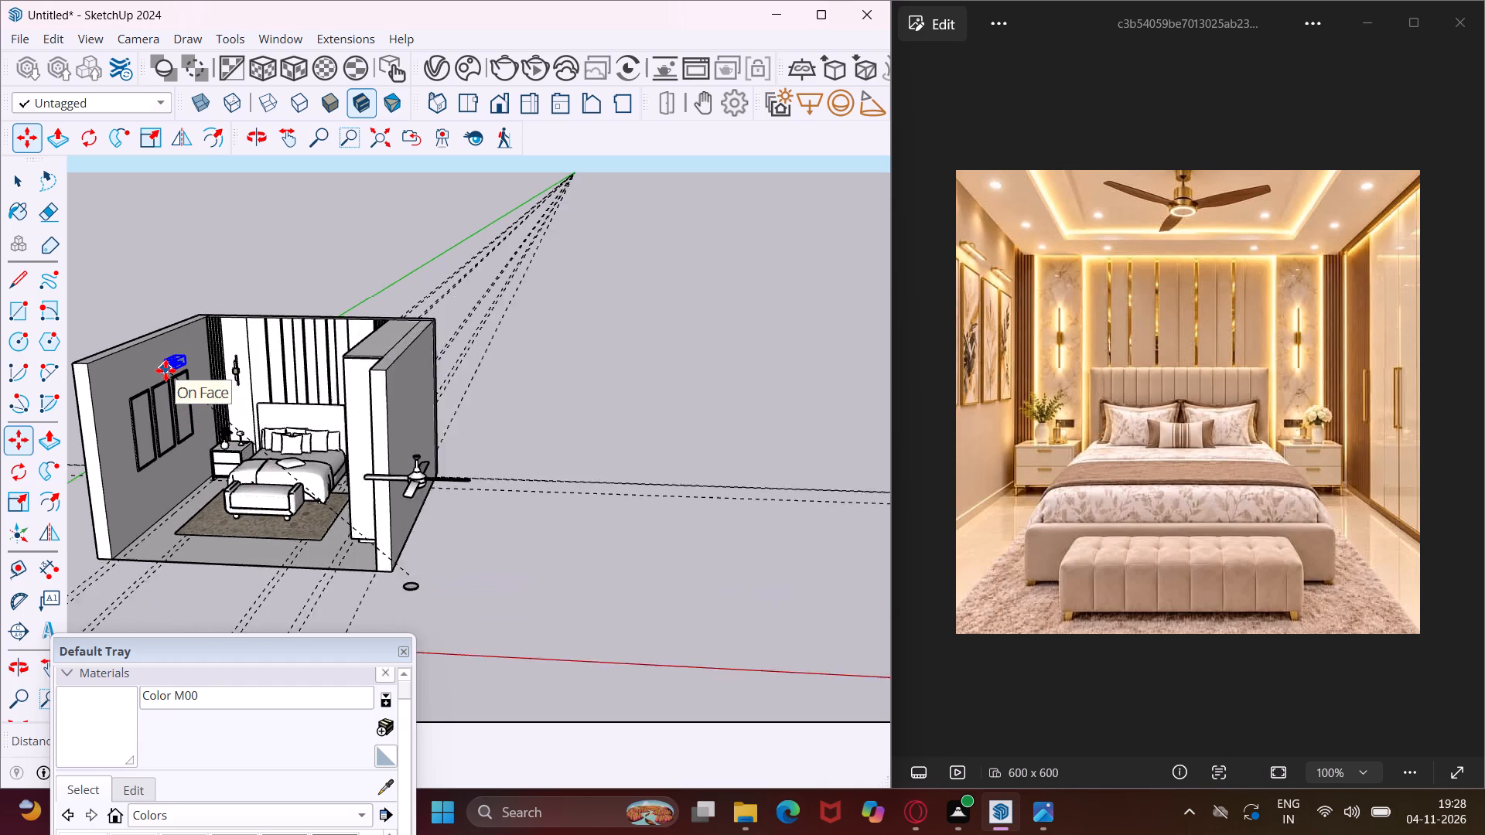
scroll(166, 370, "up", 18)
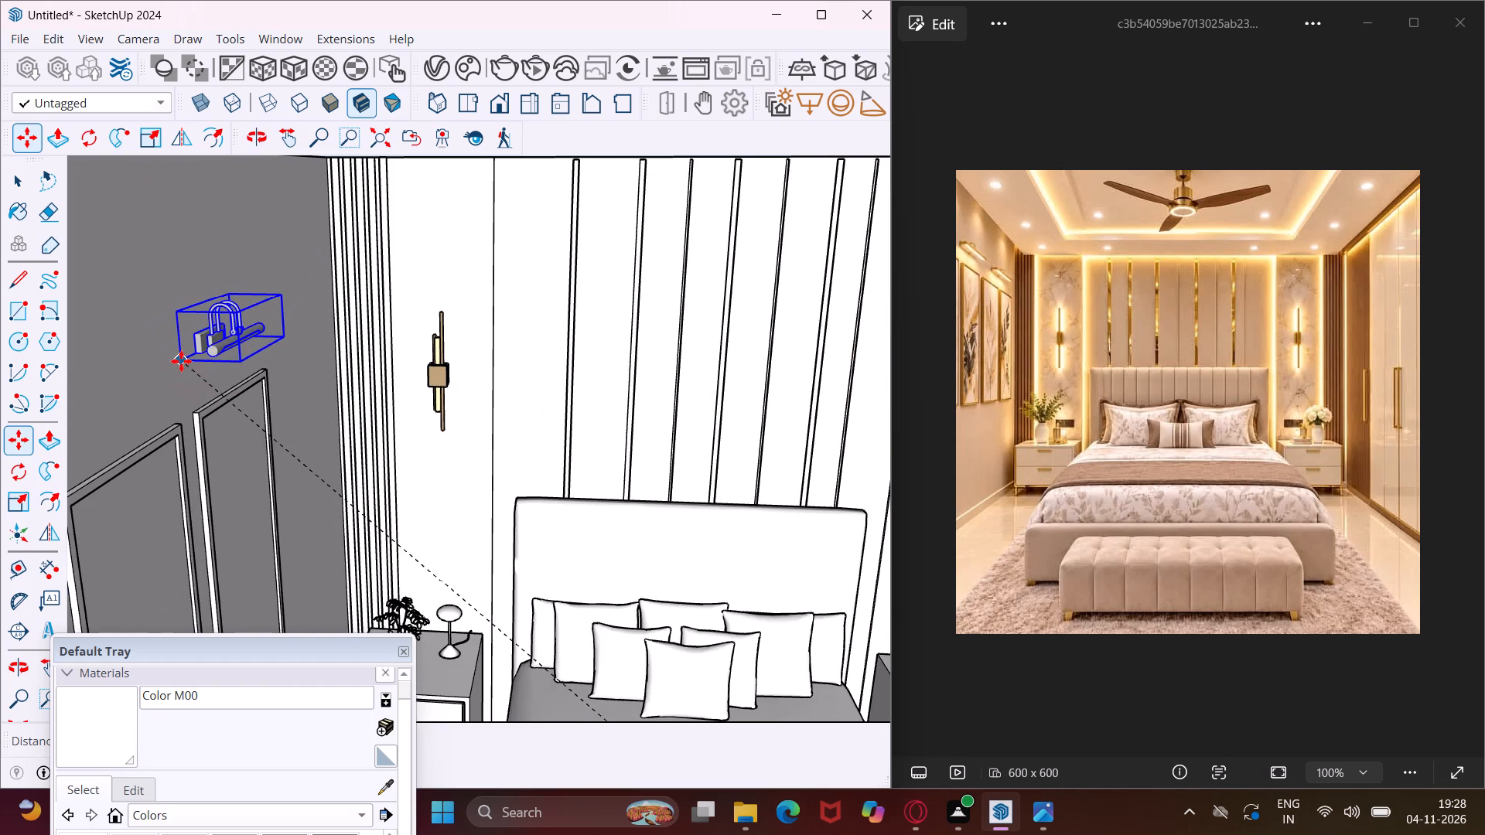
left_click(181, 361)
Shift the picture light along the green axis to centre it over the frame nearest the bed wall.
middle_click_drag(181, 361, 170, 338)
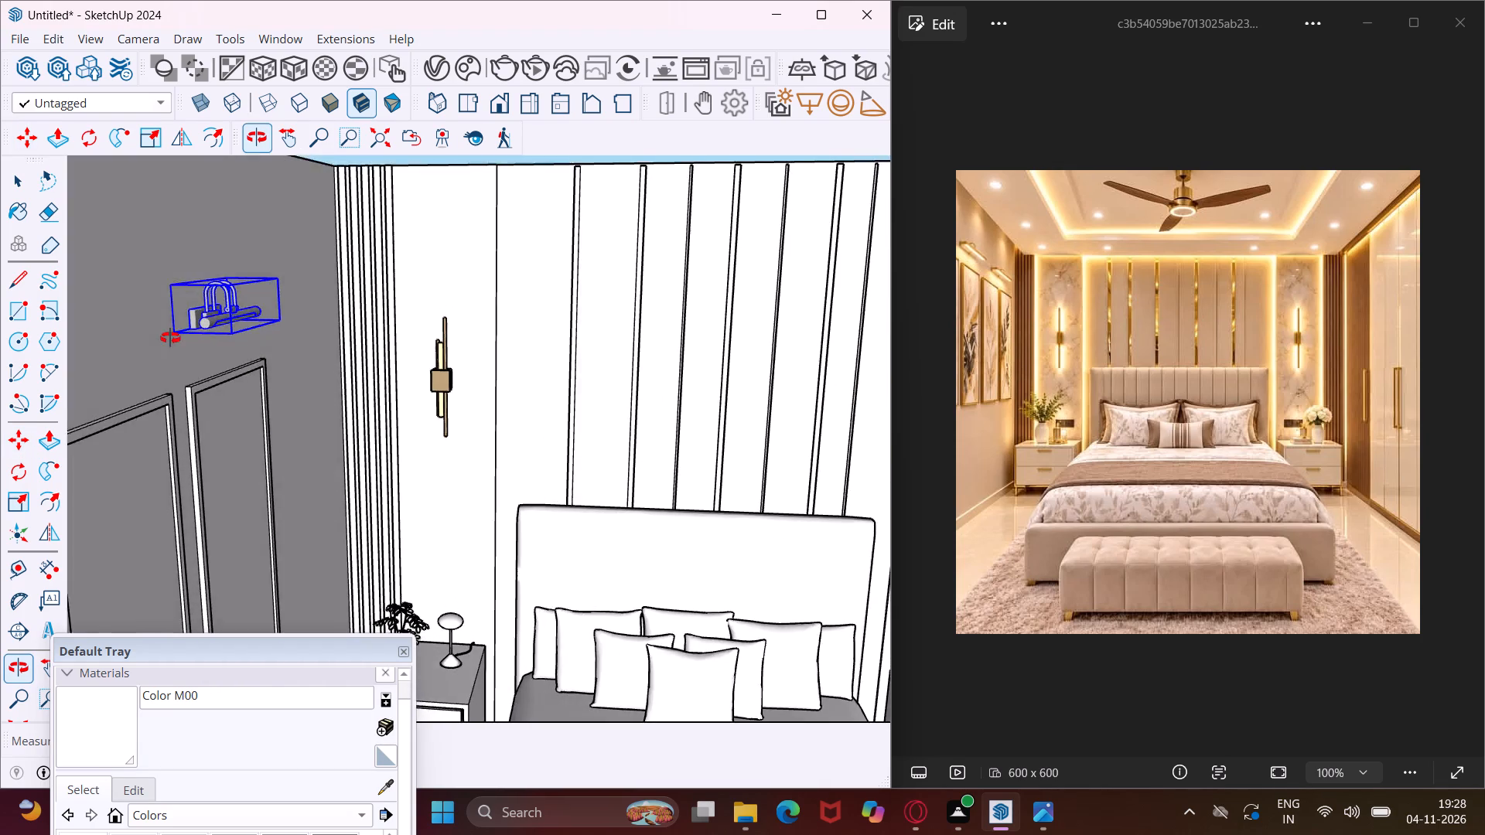
middle_click_drag(170, 338, 227, 339)
scroll(227, 339, "down", 1)
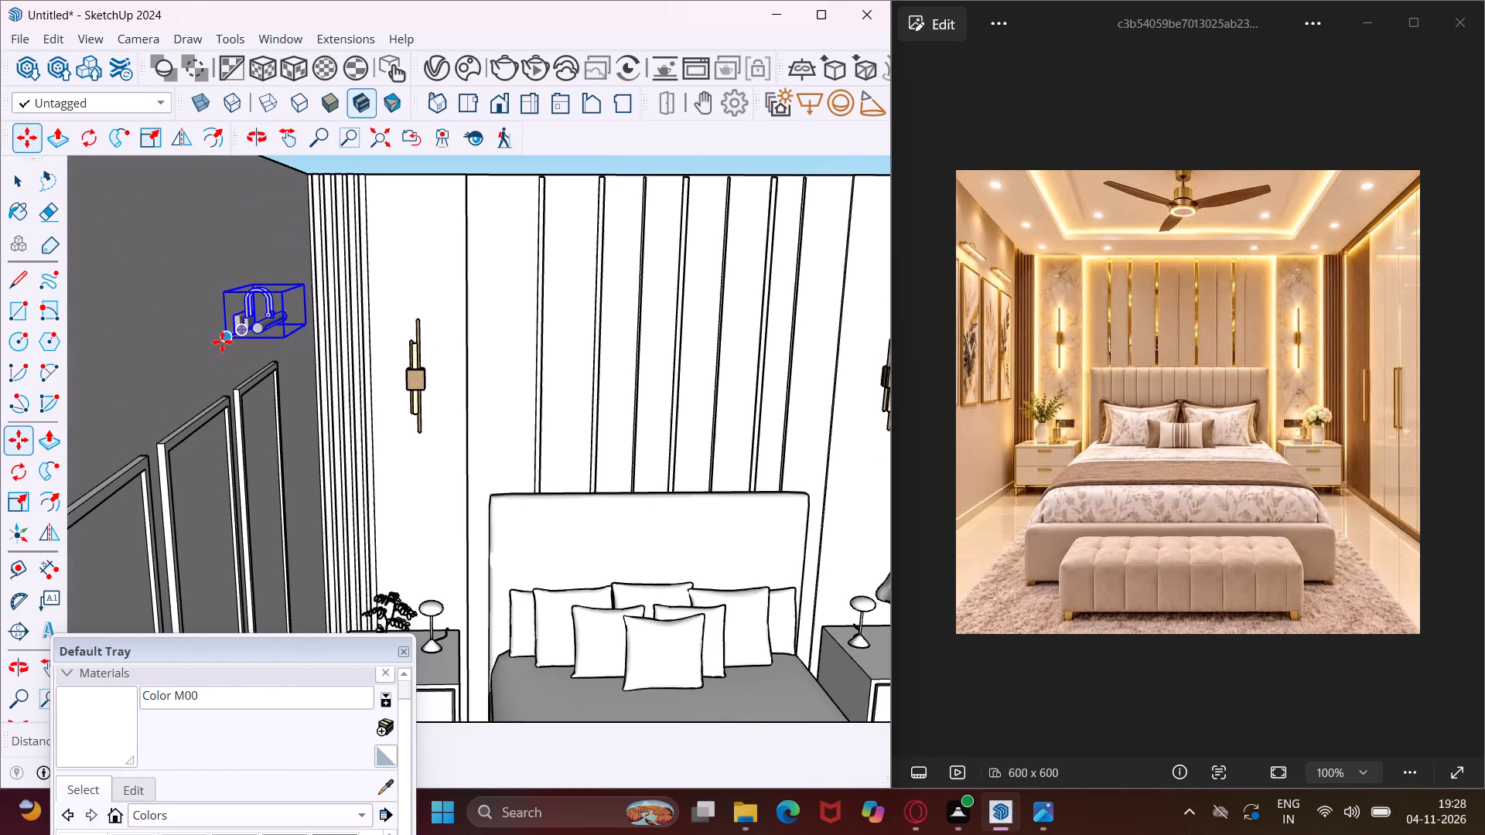
scroll(222, 342, "down", 3)
middle_click_drag(229, 363, 28, 431)
scroll(283, 316, "up", 4)
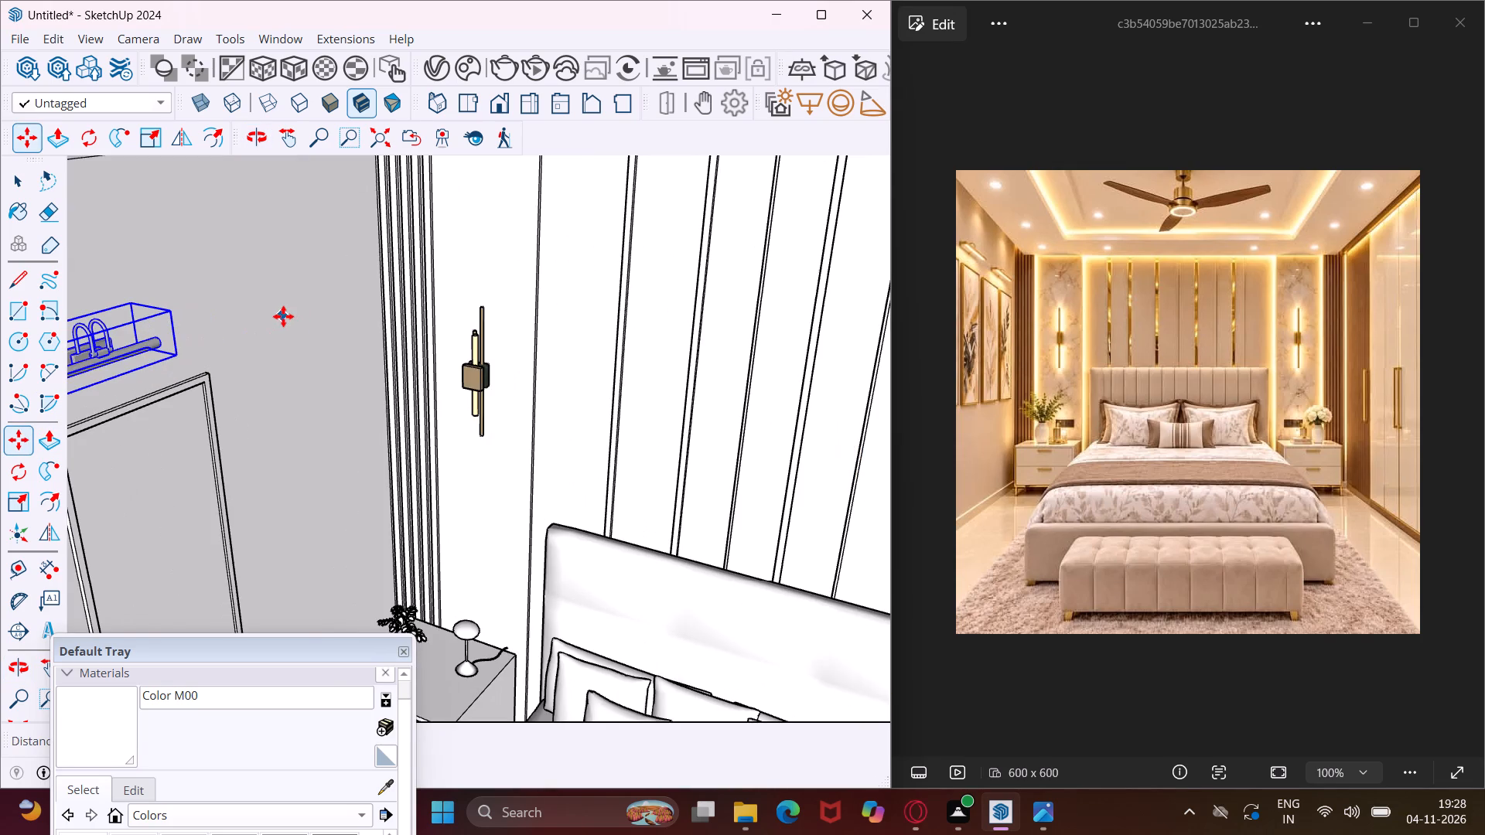
scroll(283, 316, "down", 12)
middle_click_drag(336, 304, 135, 370)
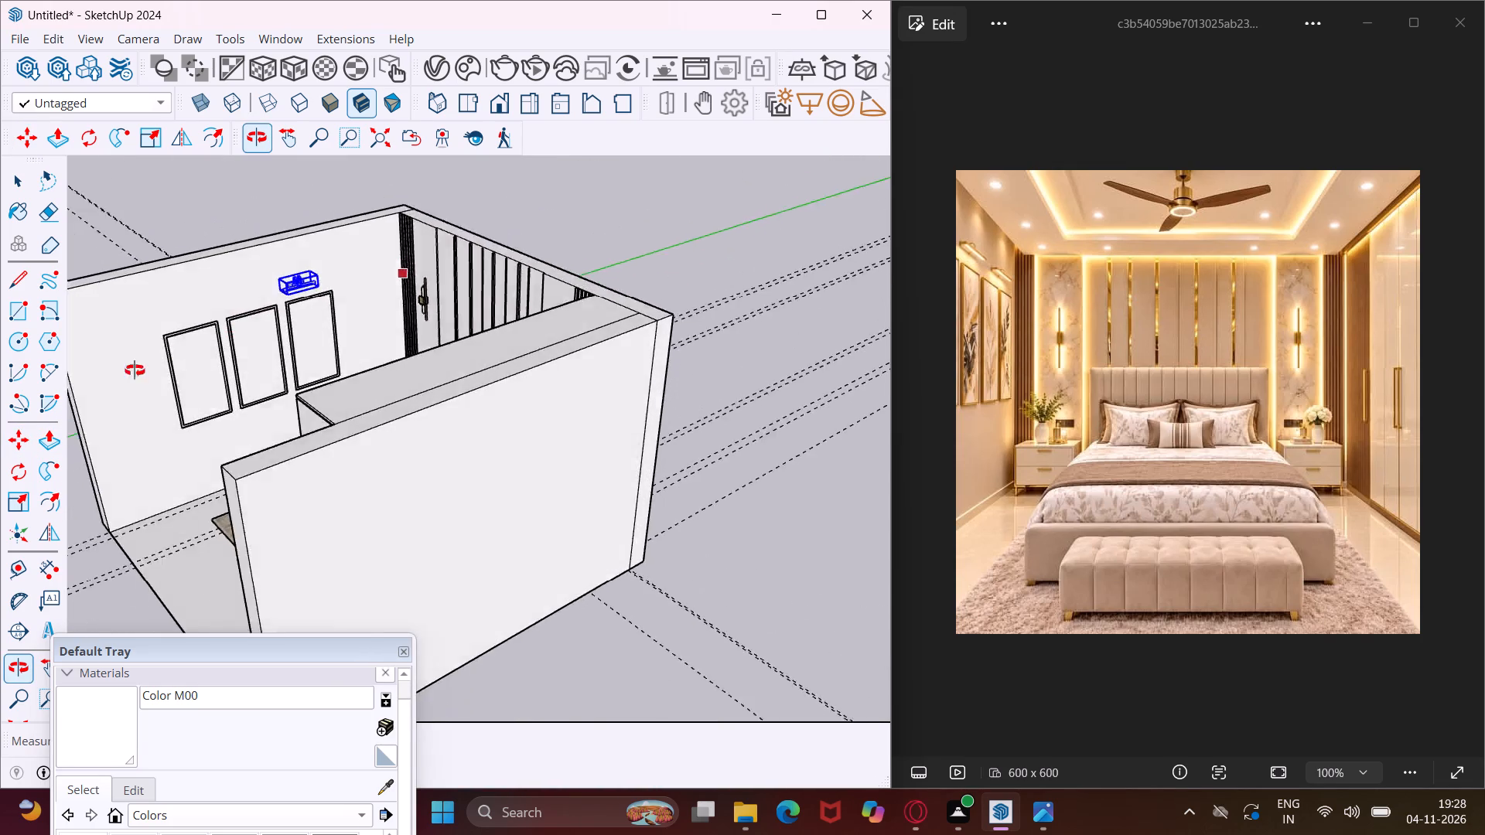
middle_click_drag(135, 370, 70, 388)
scroll(346, 213, "up", 9)
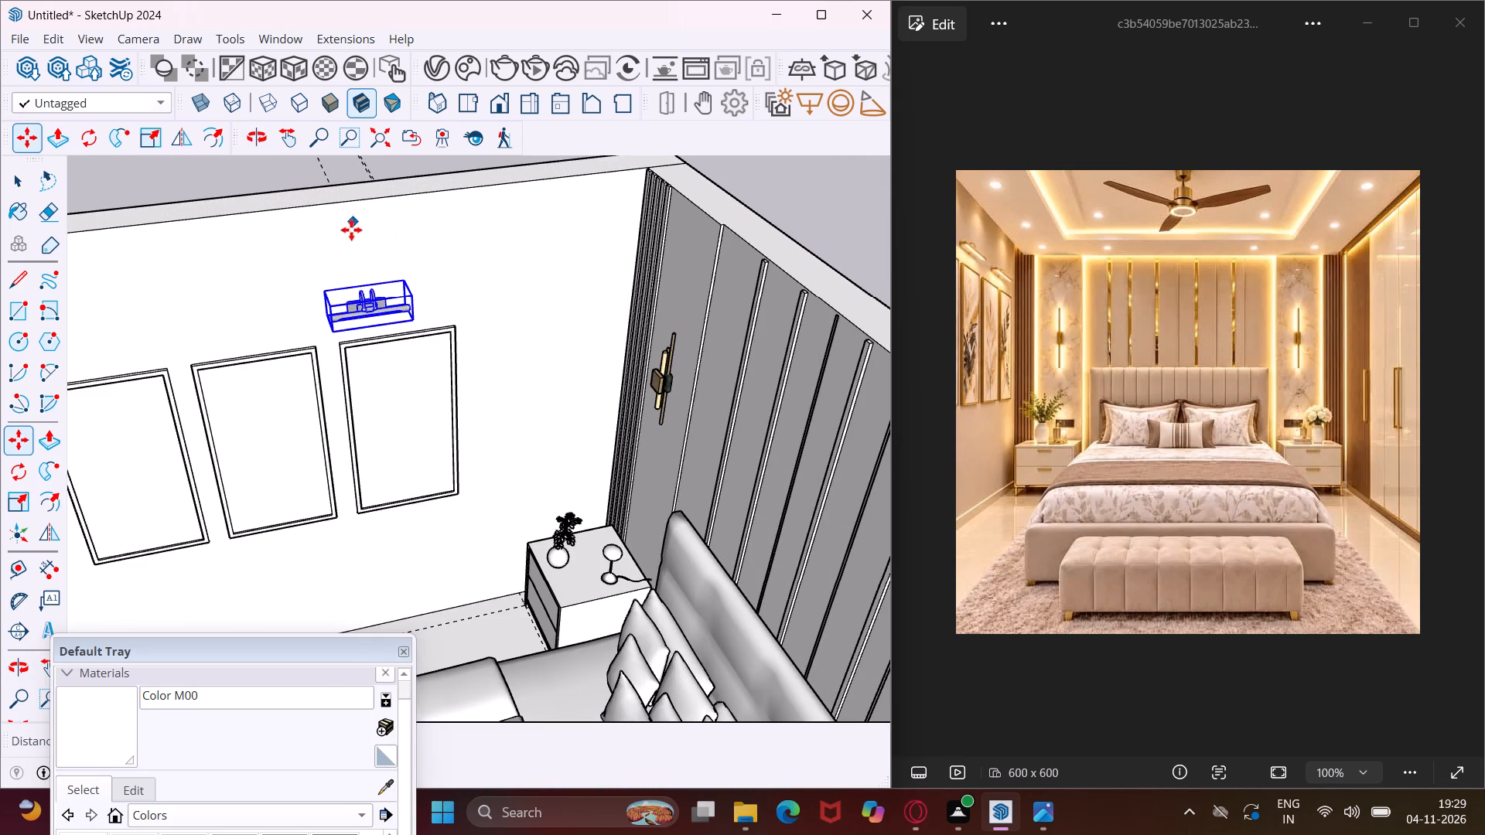
left_click(320, 257)
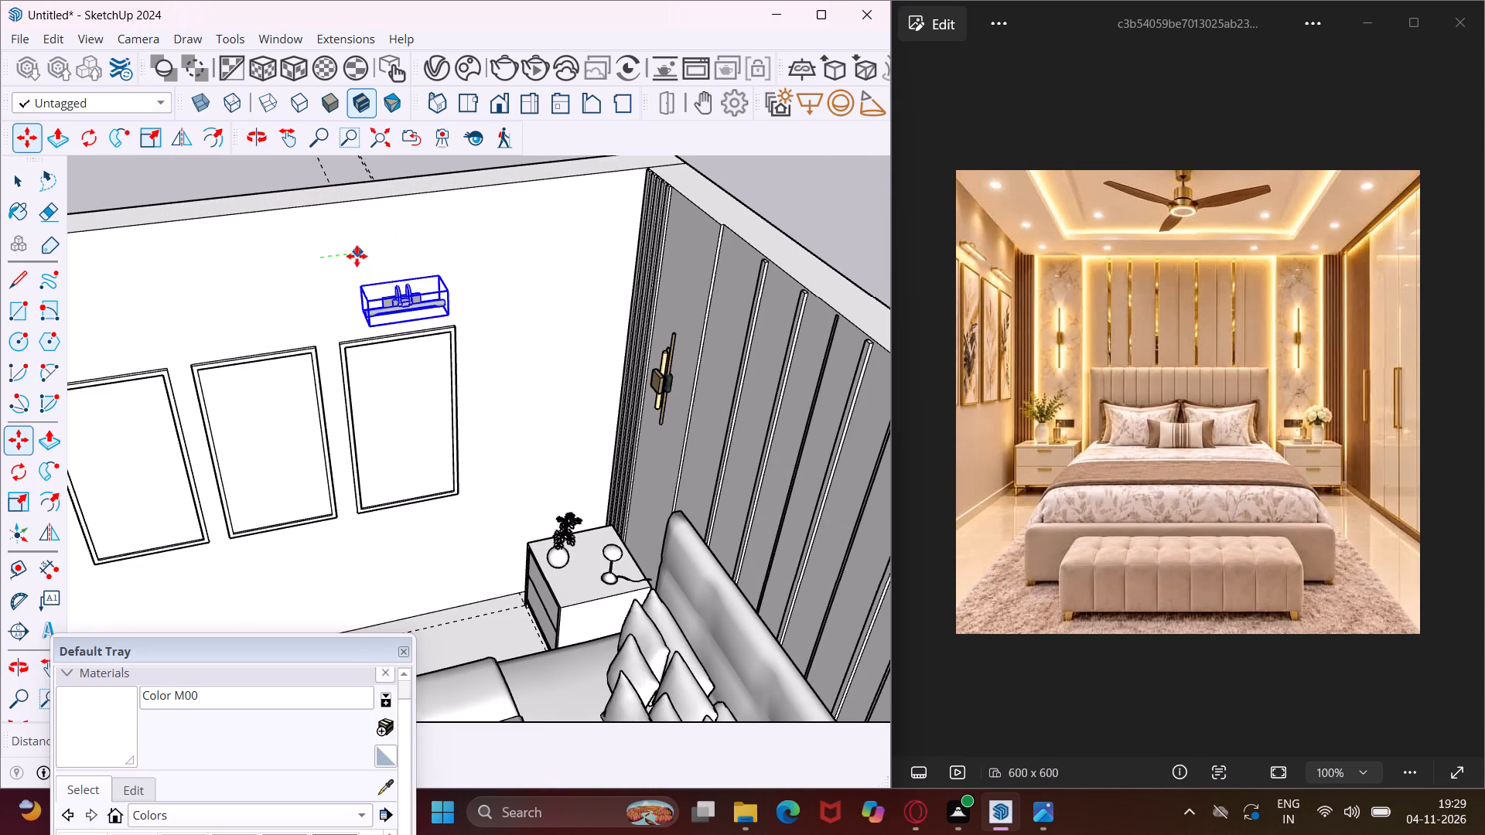
left_click(354, 257)
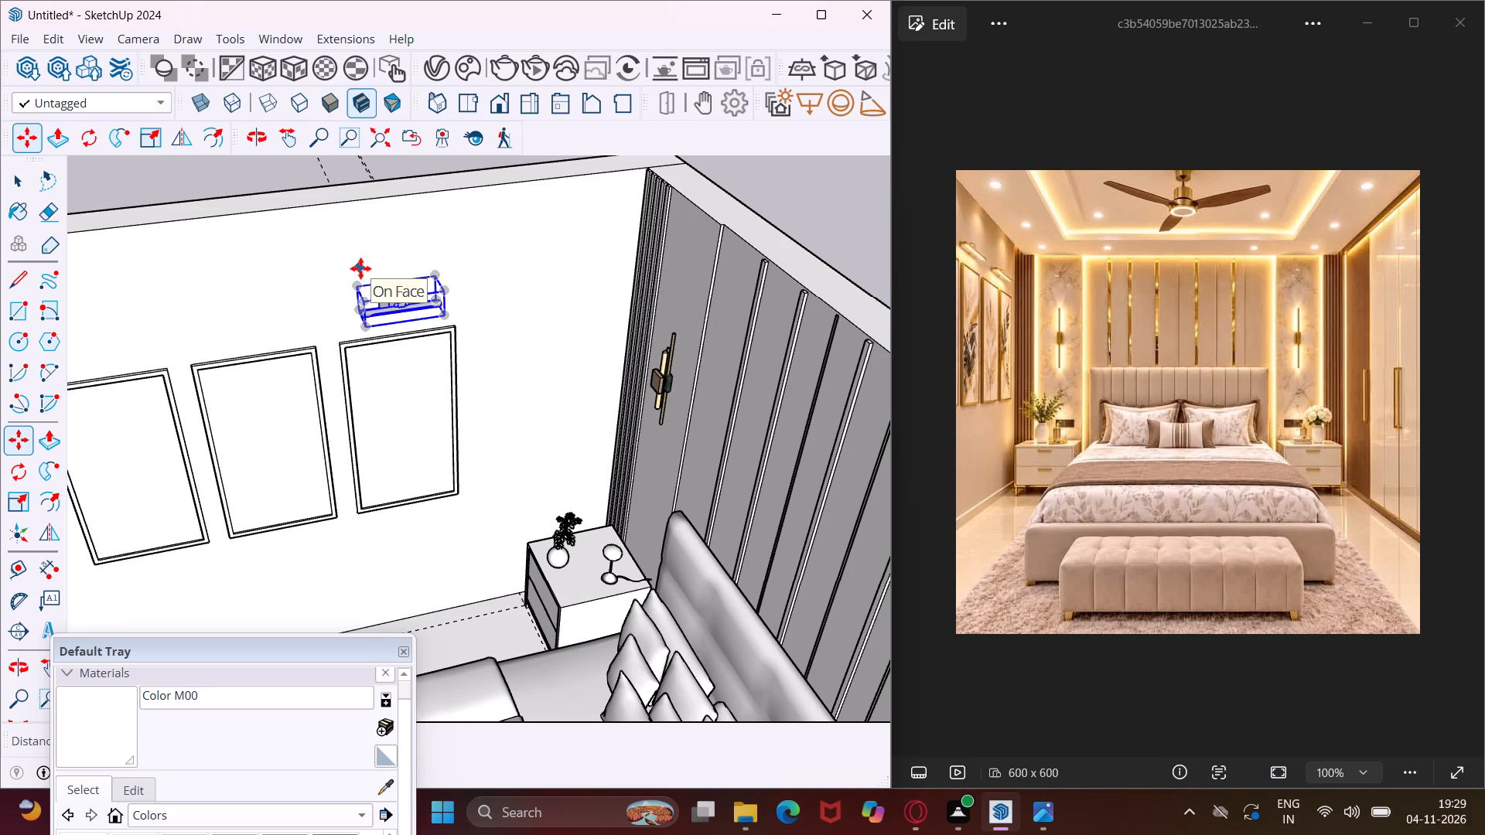
Copy the picture light along the green axis to above the middle frame and above the frame farthest from the bed wall.
left_click(346, 267)
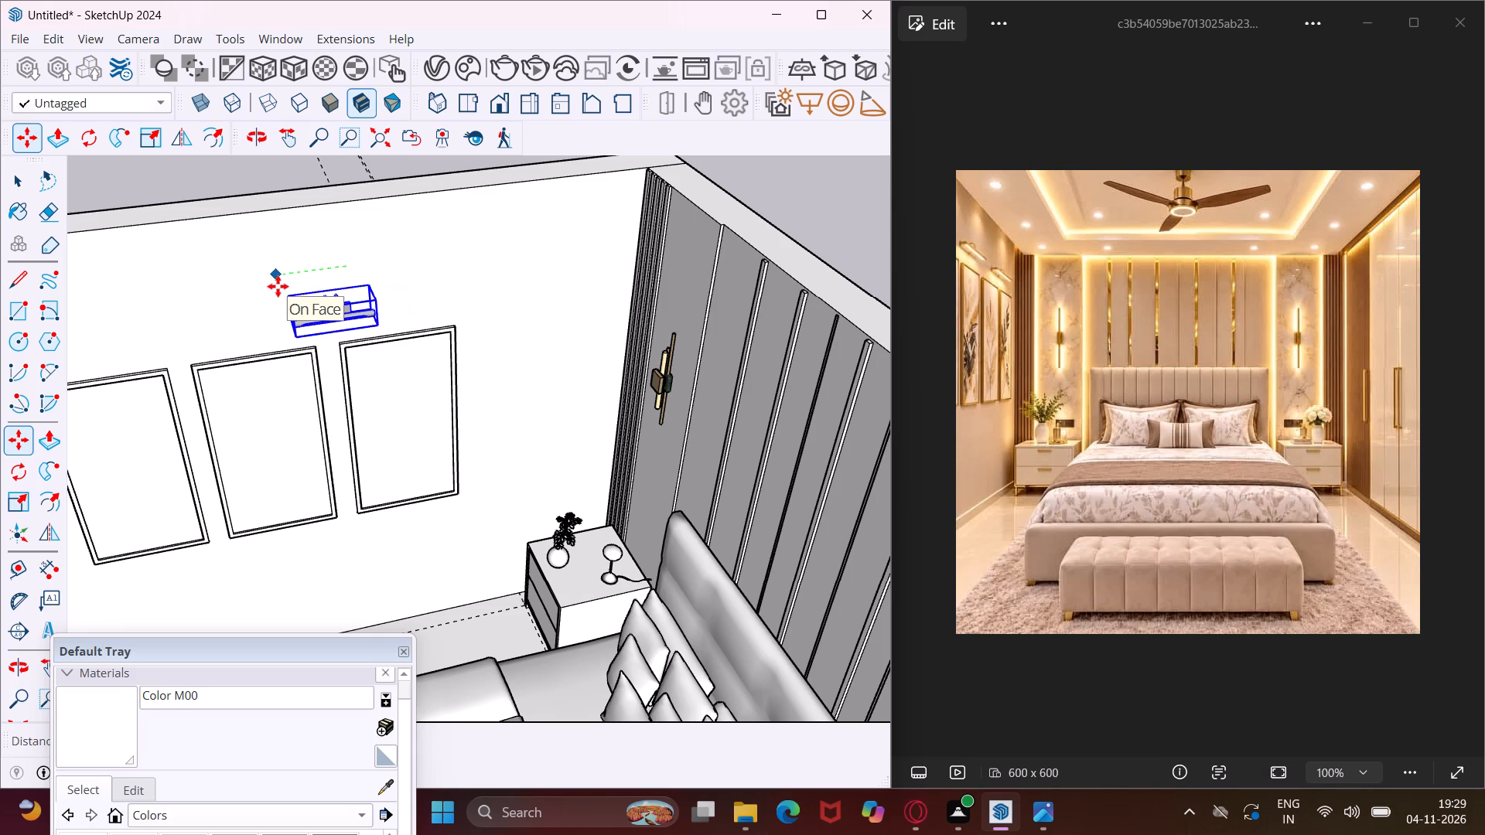
left_click(191, 291)
left_click(234, 279)
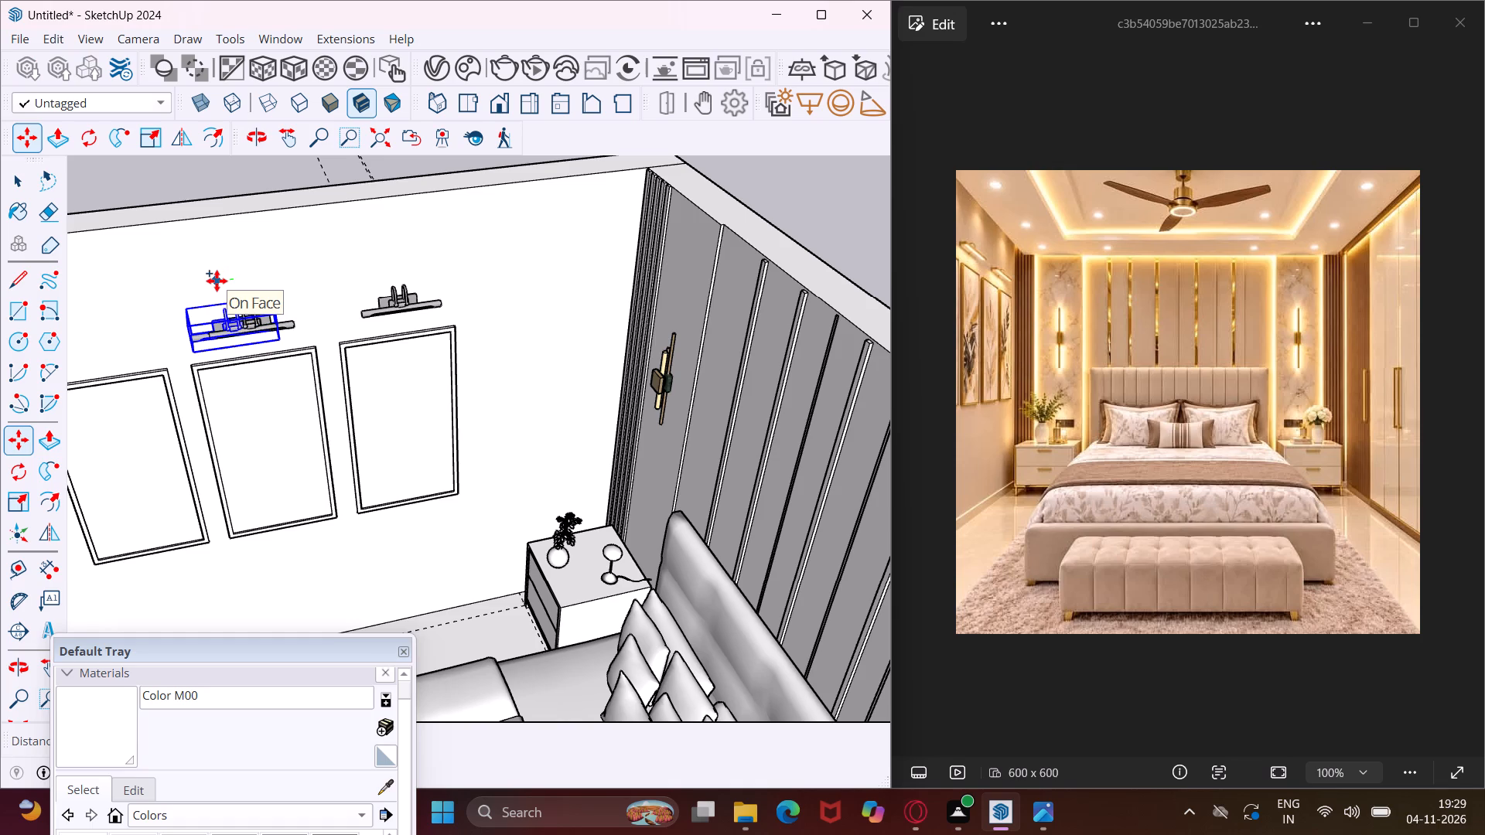
scroll(217, 281, "down", 3)
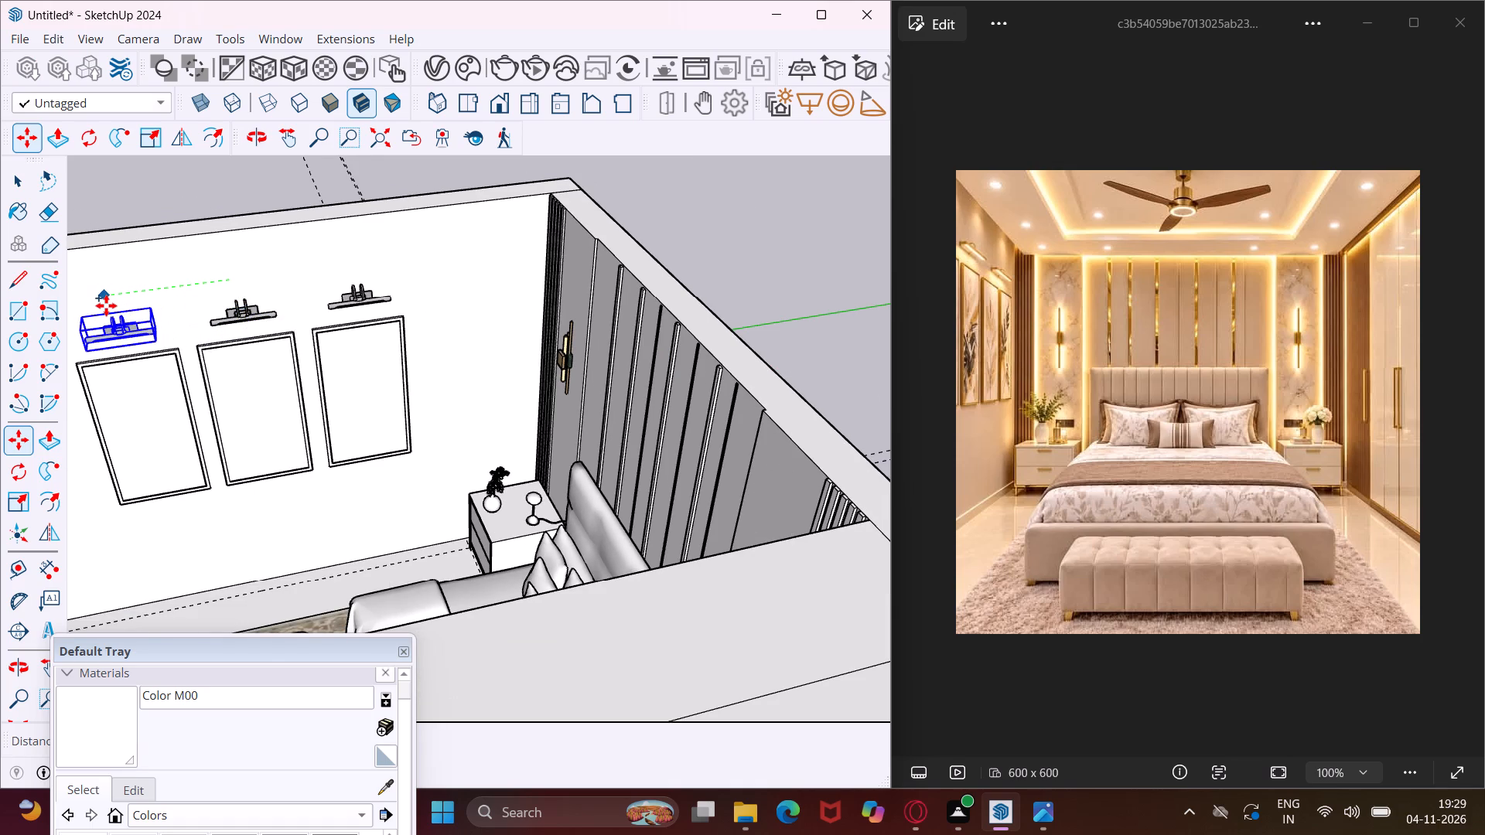
left_click(106, 305)
middle_click_drag(128, 302, 388, 237)
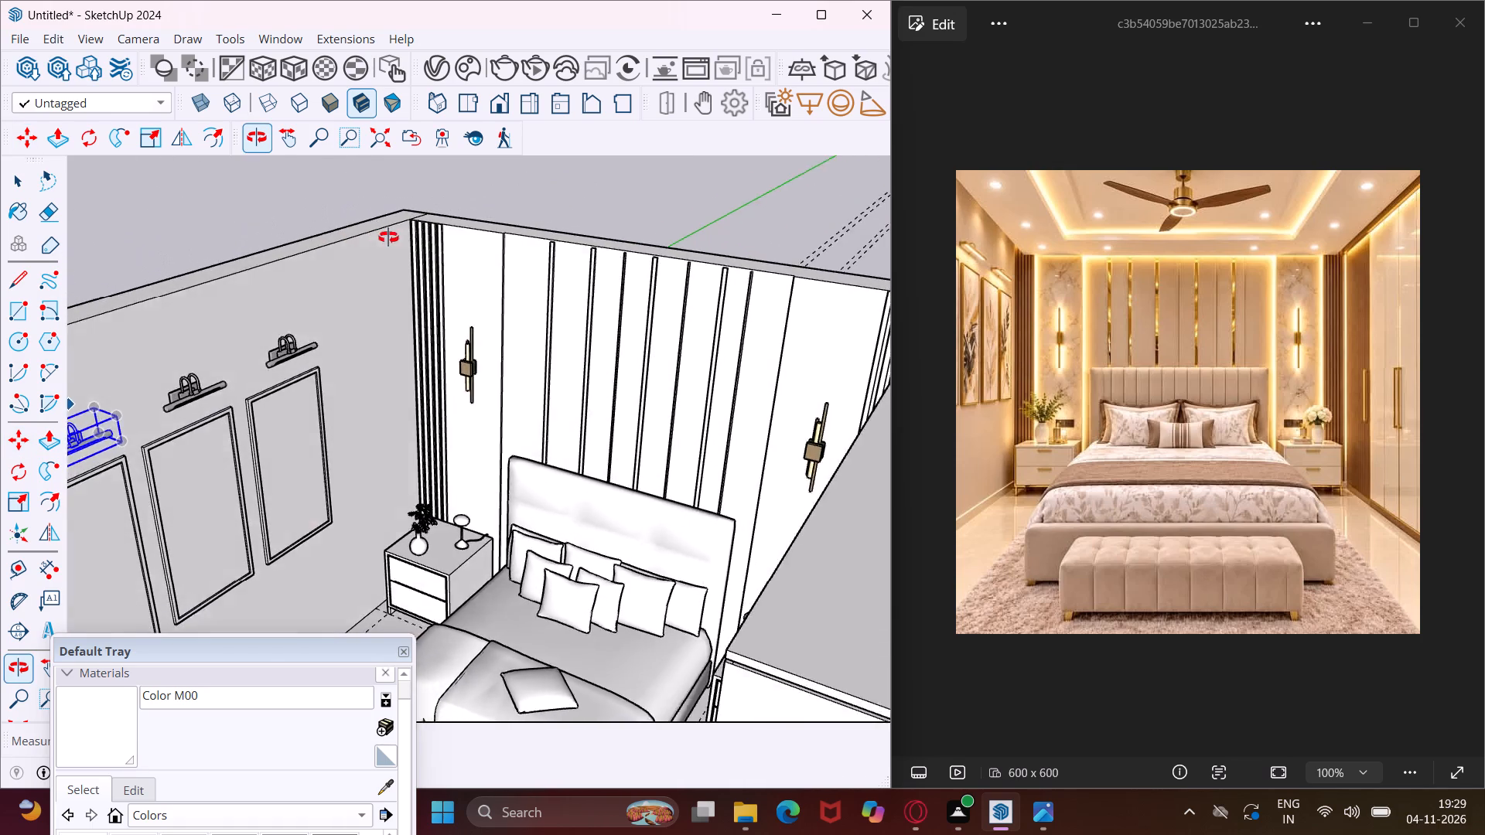
middle_click_drag(388, 237, 480, 227)
scroll(463, 230, "down", 3)
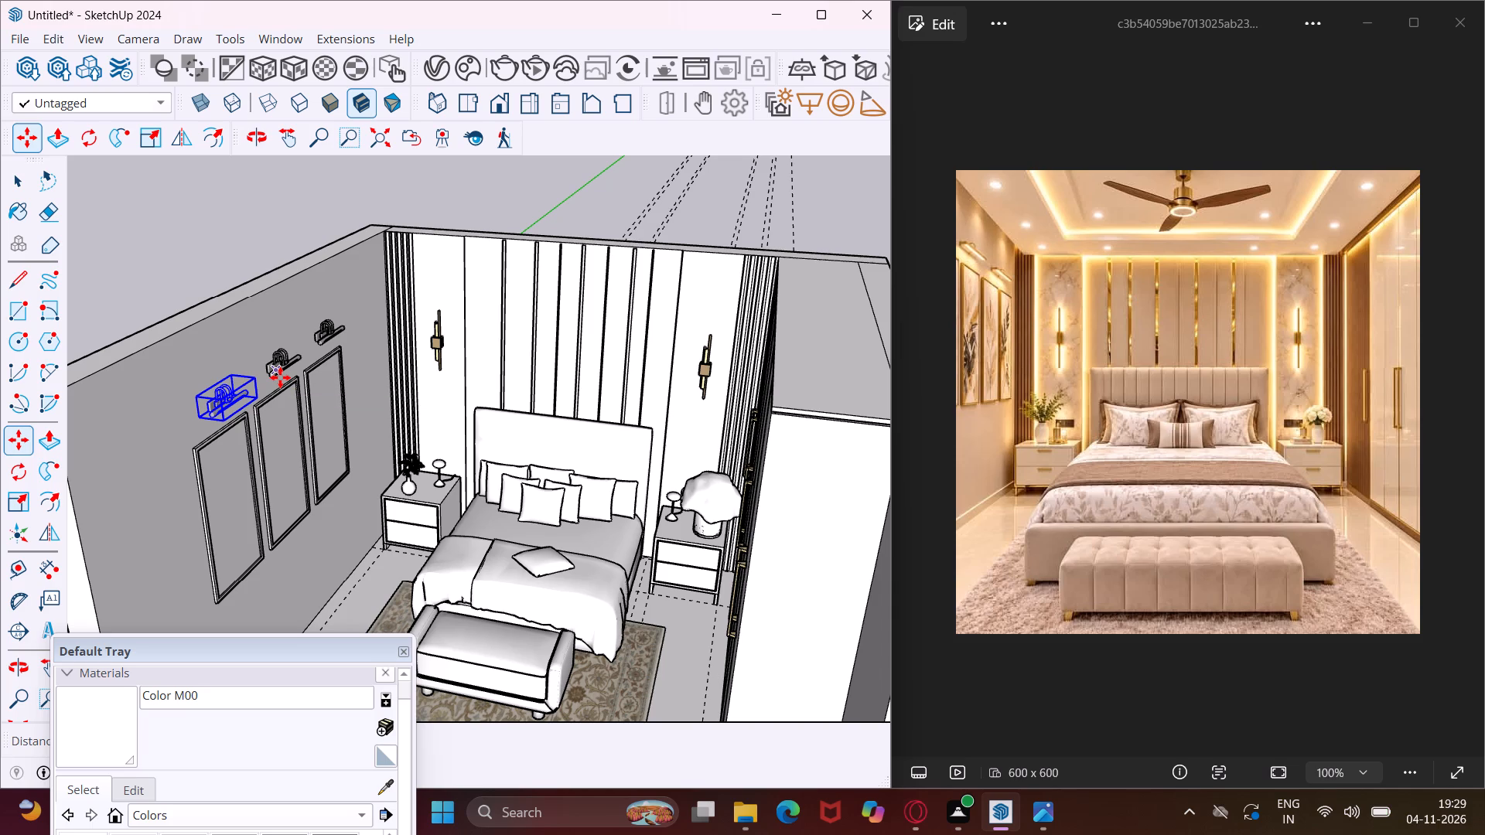
scroll(294, 377, "up", 3)
key("Escape")
key("space")
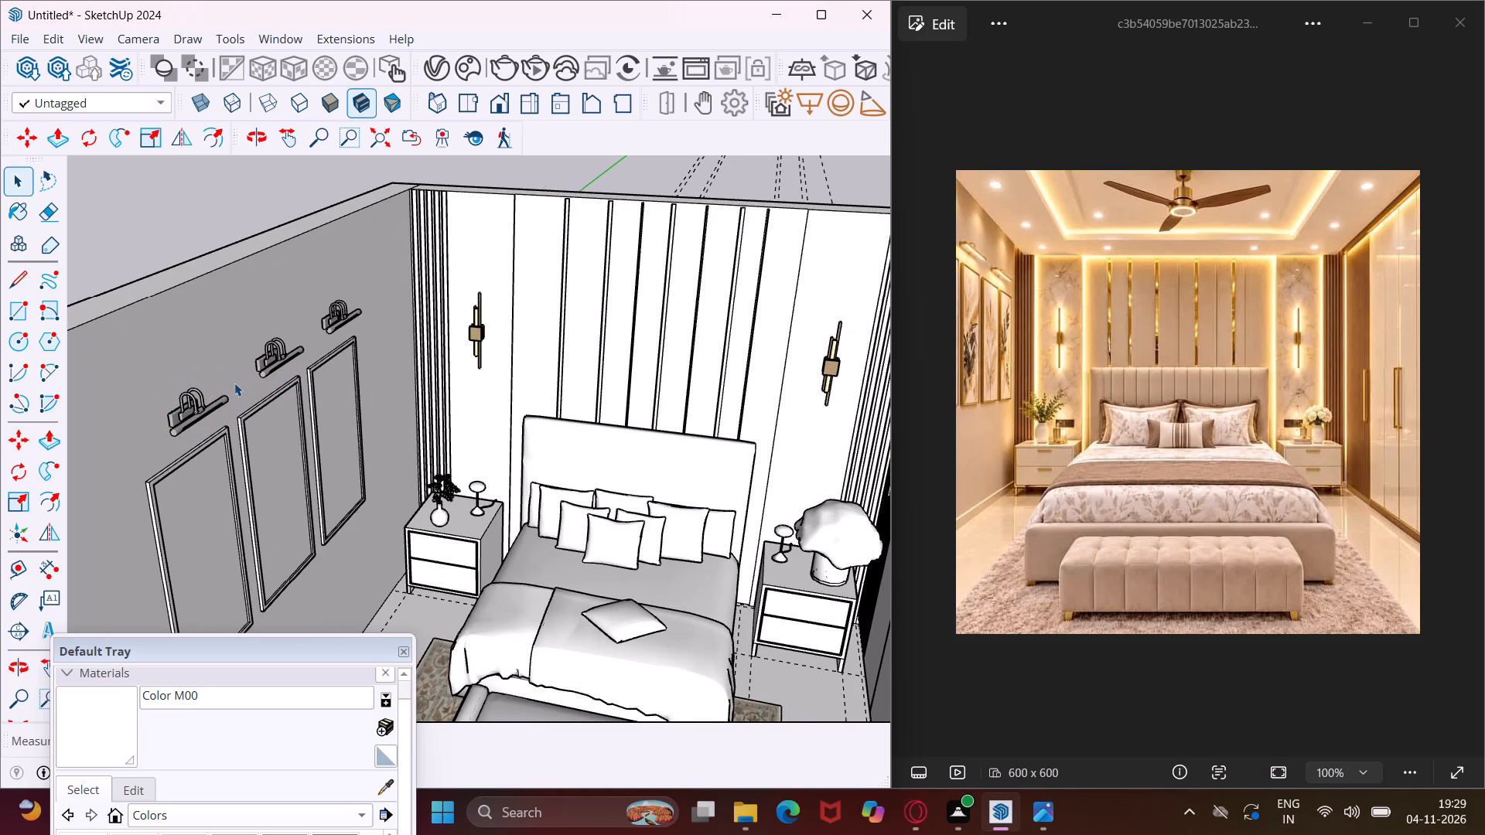
Lower the picture light over the frame farthest from the bed wall along the blue axis, close to the frame's top edge.
scroll(234, 383, "down", 5)
scroll(198, 394, "up", 6)
middle_click_drag(198, 394, 251, 405)
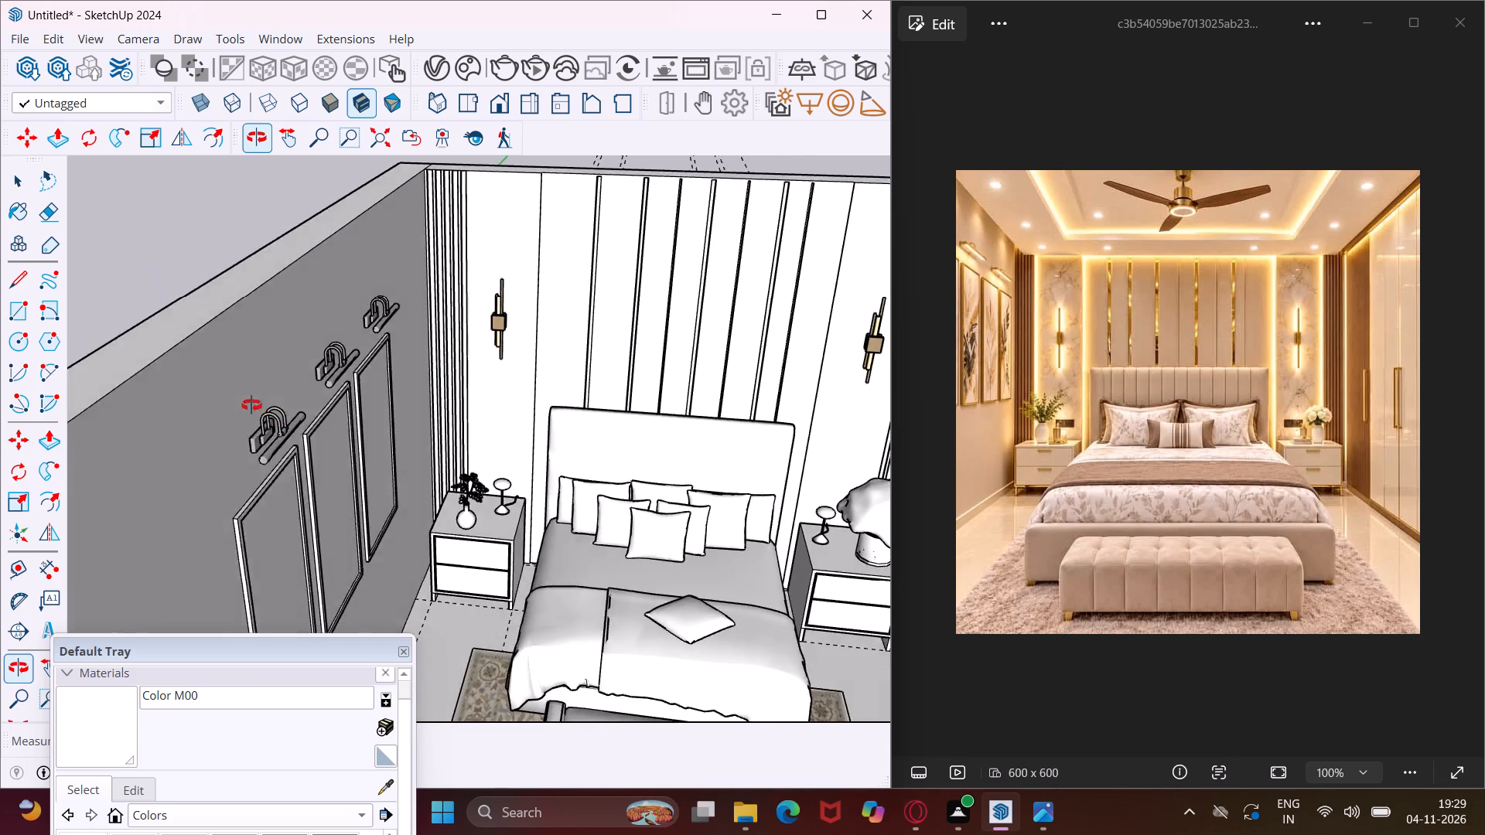
middle_click_drag(251, 405, 173, 332)
scroll(173, 332, "up", 5)
middle_click_drag(173, 332, 200, 324)
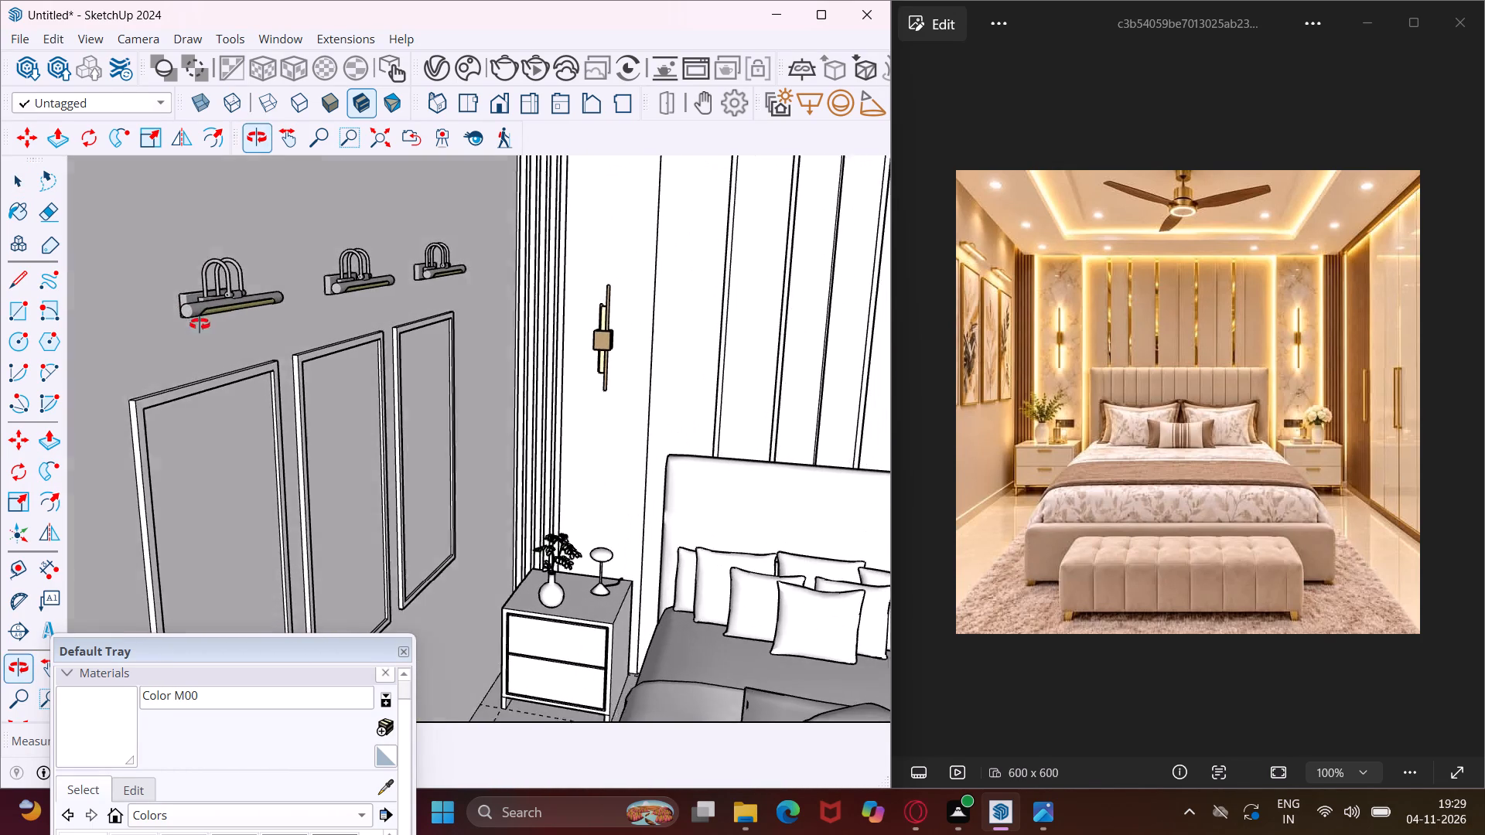
middle_click_drag(200, 324, 210, 323)
left_click(230, 298)
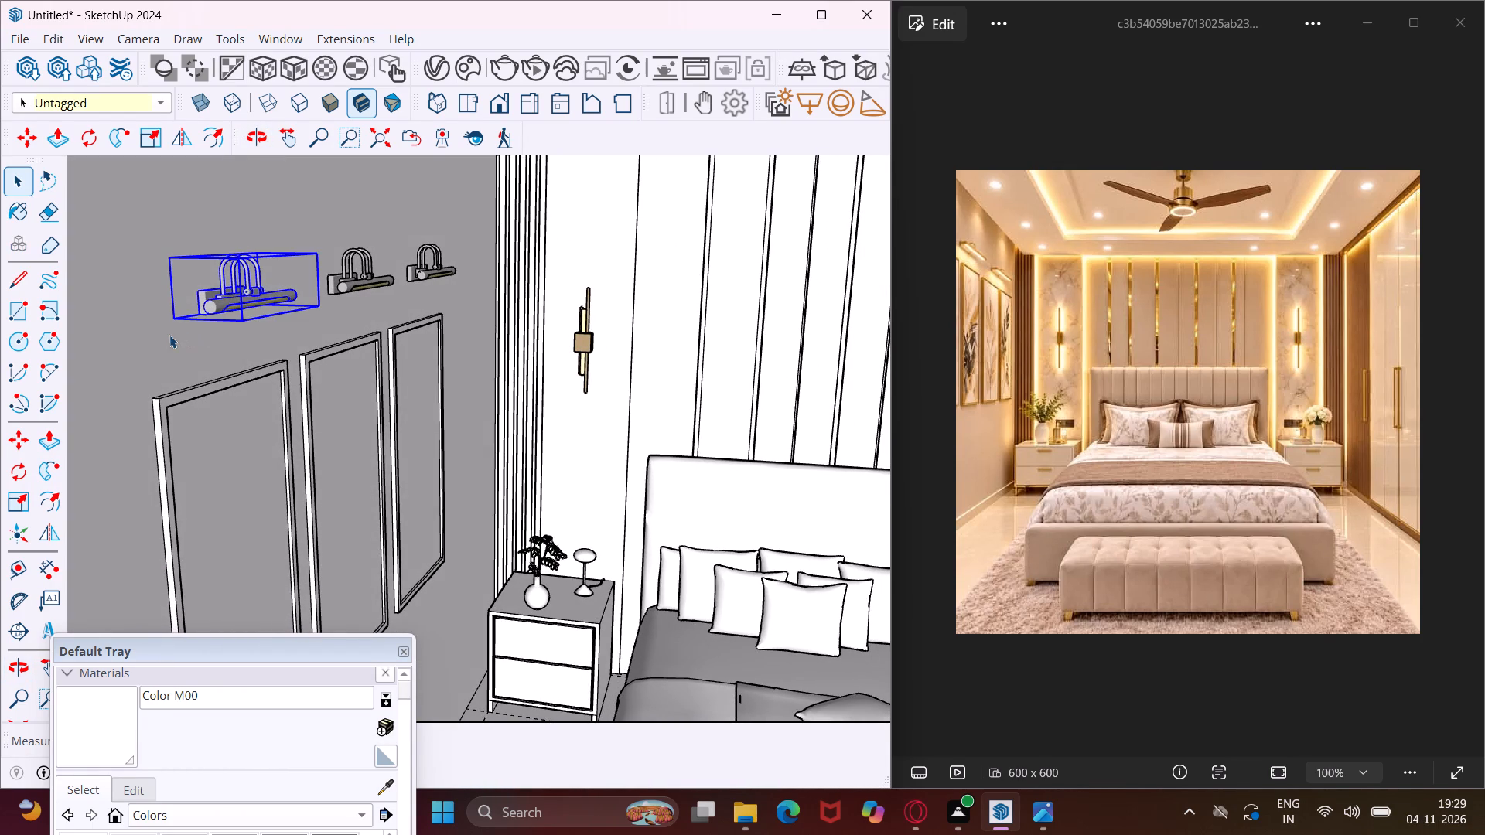
key("m")
left_click(134, 301)
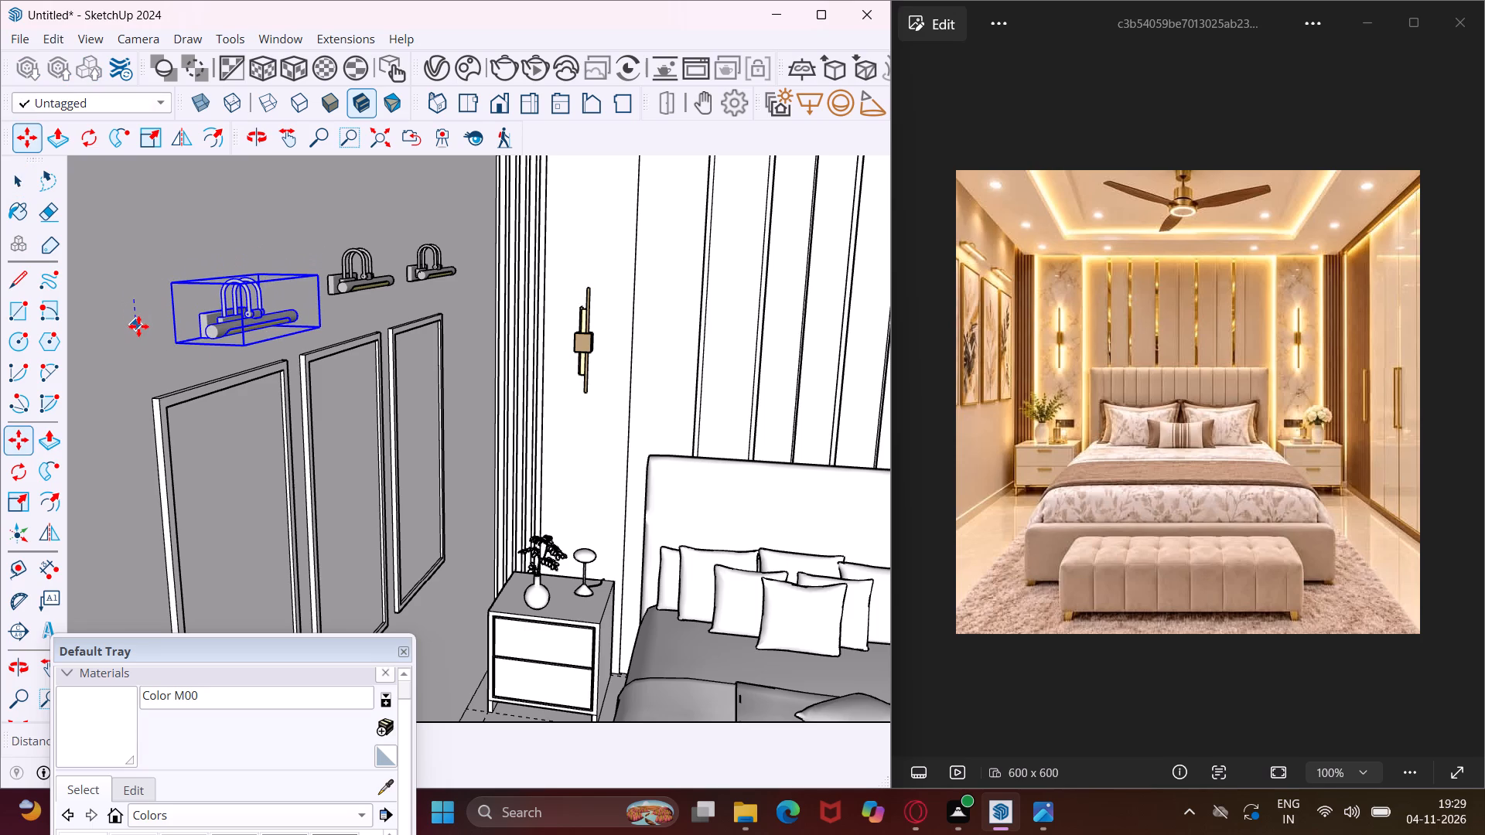
left_click(142, 344)
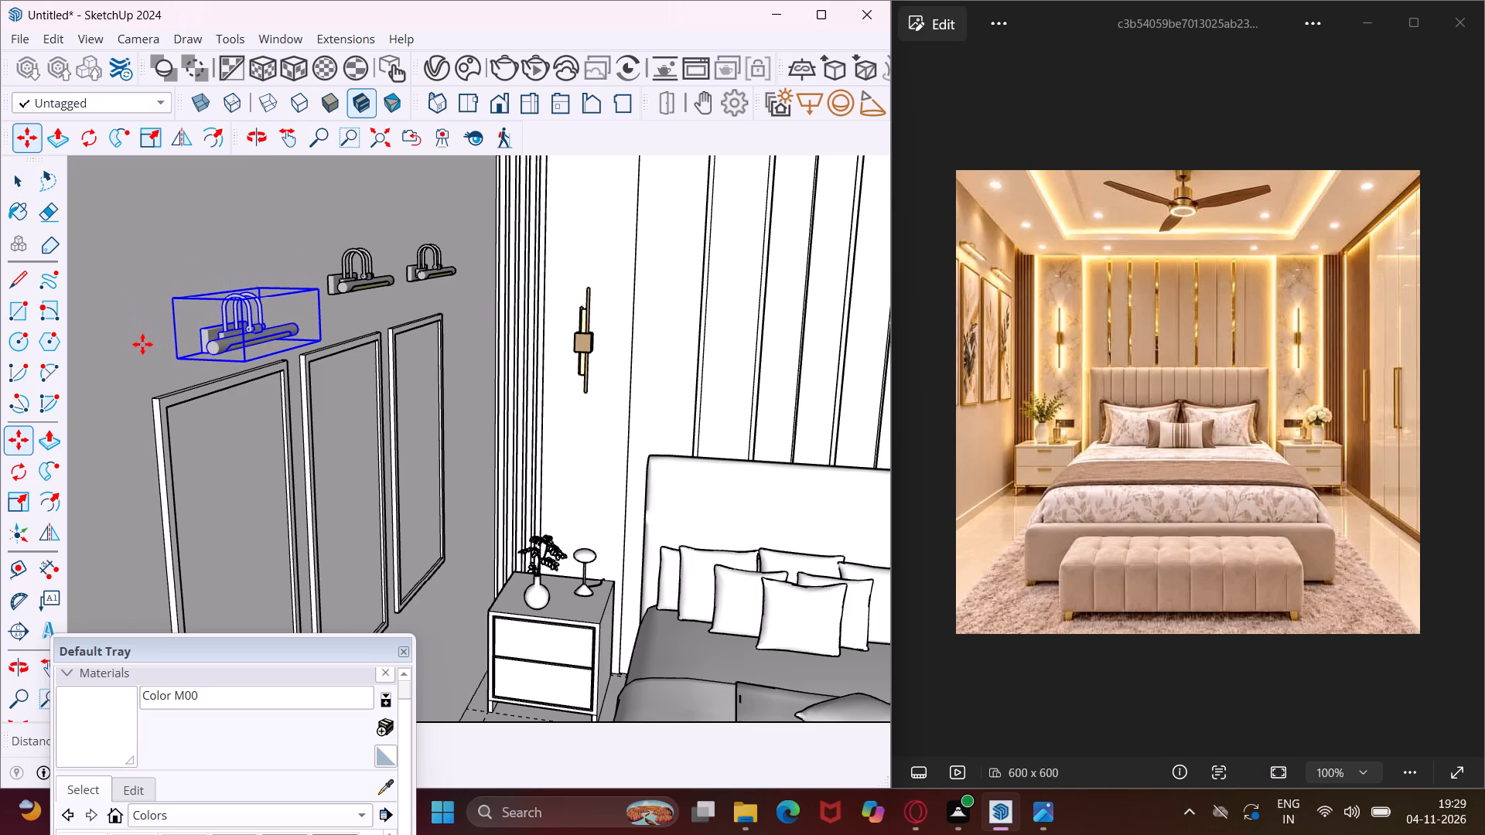
Examine how the lowered picture light sits against the side wall and over the top edge of its frame.
scroll(200, 324, "up", 3)
scroll(201, 322, "down", 2)
middle_click_drag(217, 318, 361, 351)
scroll(271, 298, "up", 1)
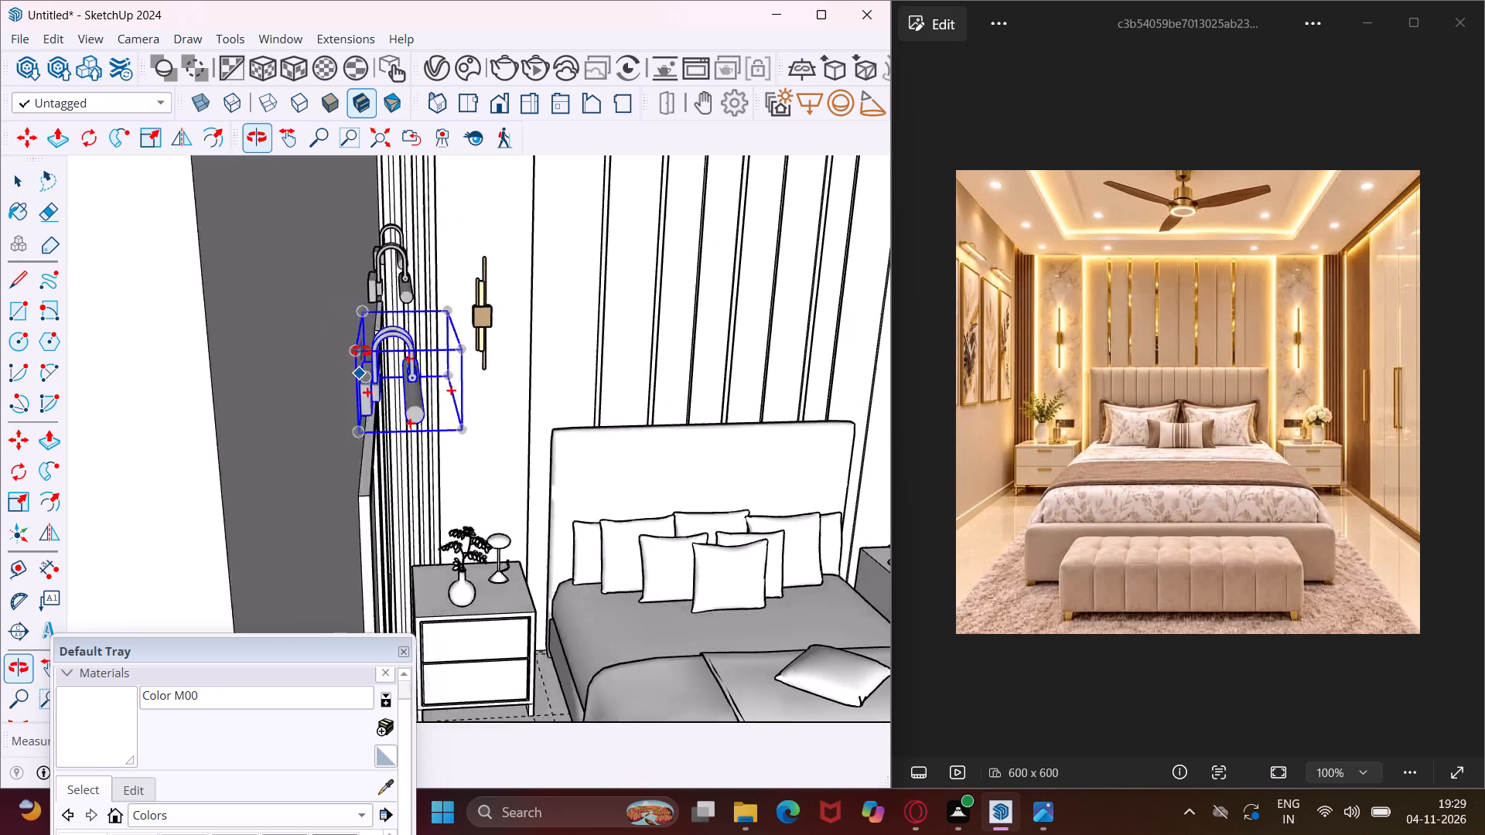
middle_click_drag(361, 351, 312, 362)
scroll(305, 394, "up", 7)
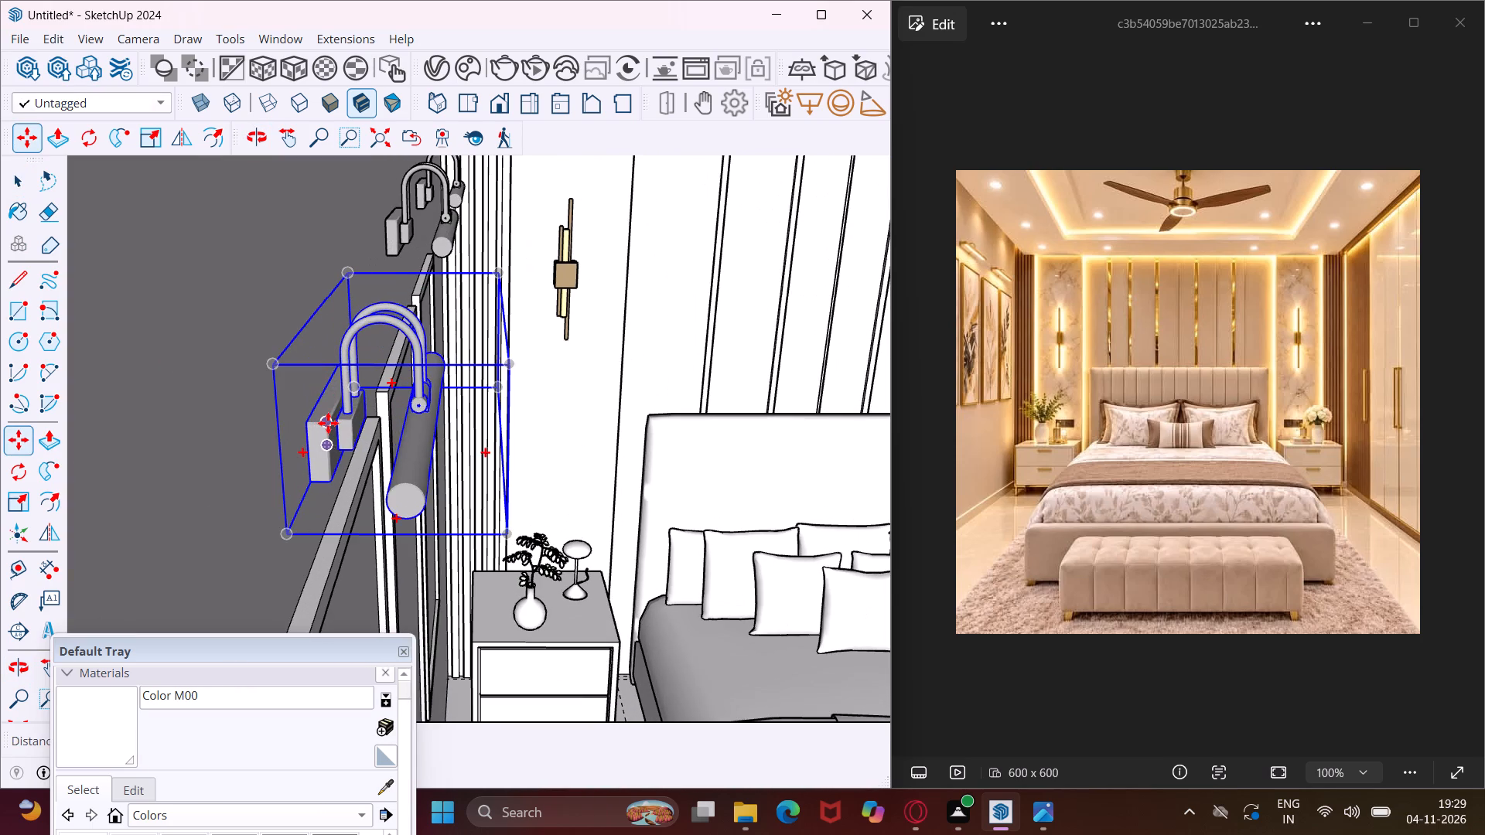
middle_click_drag(328, 423, 135, 482)
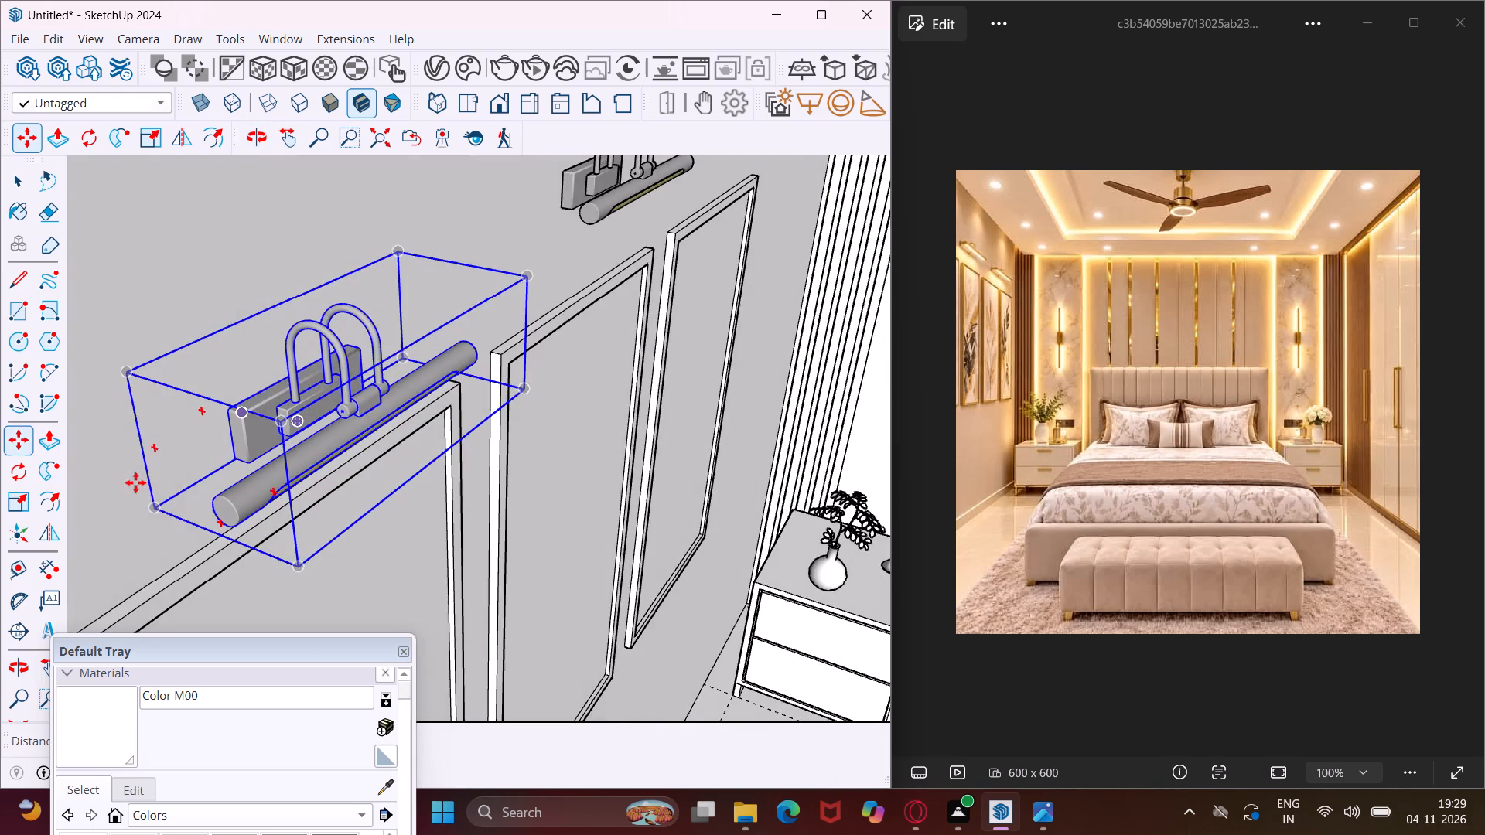
scroll(135, 482, "down", 8)
scroll(138, 488, "up", 1)
scroll(138, 488, "down", 2)
key("Escape")
key("space")
Lower the picture light over the middle frame along the blue axis, close to the frame's top edge.
left_click(418, 319)
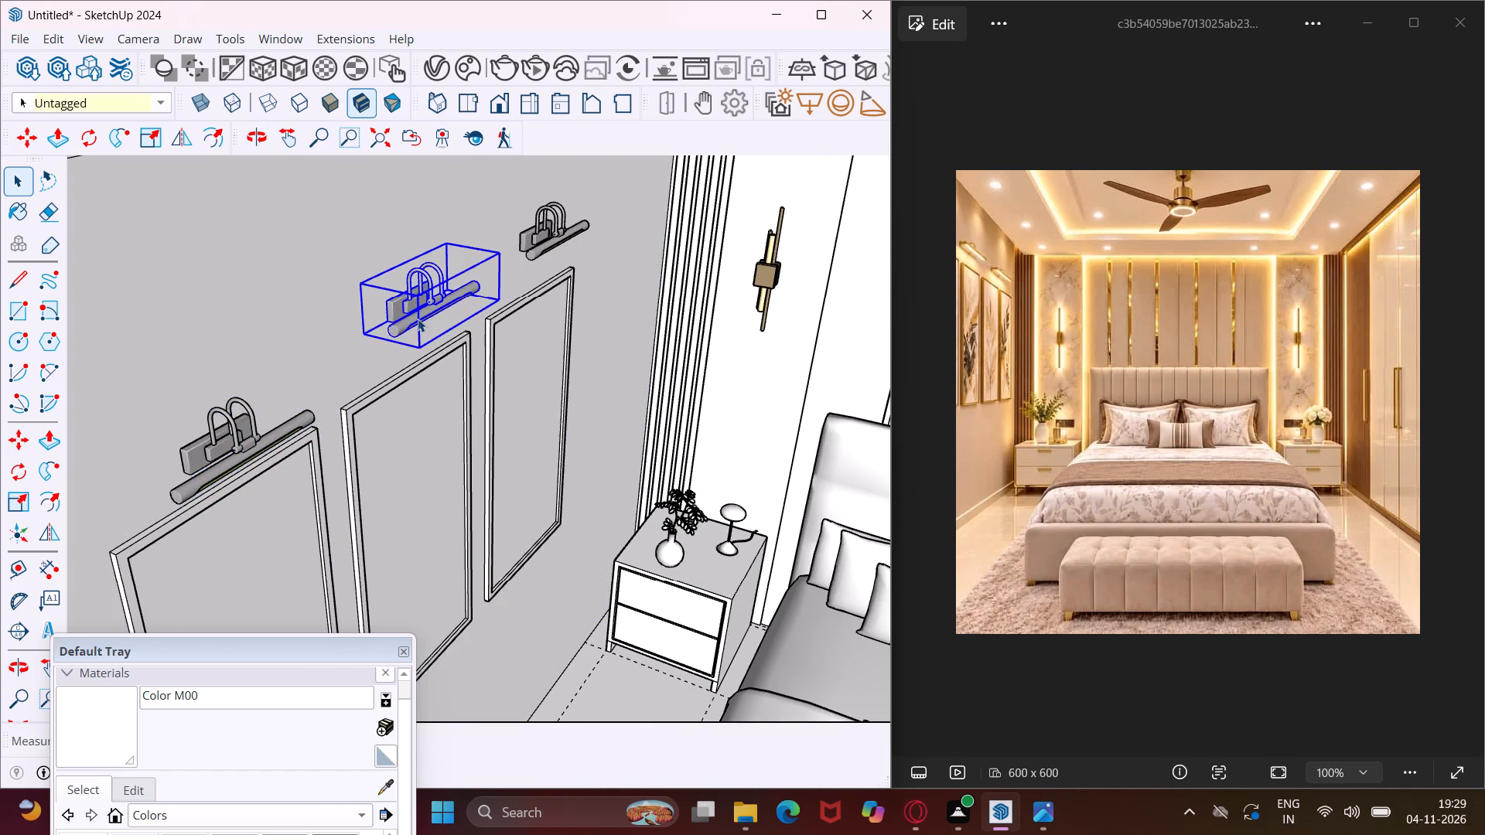
key("m")
left_click(333, 320)
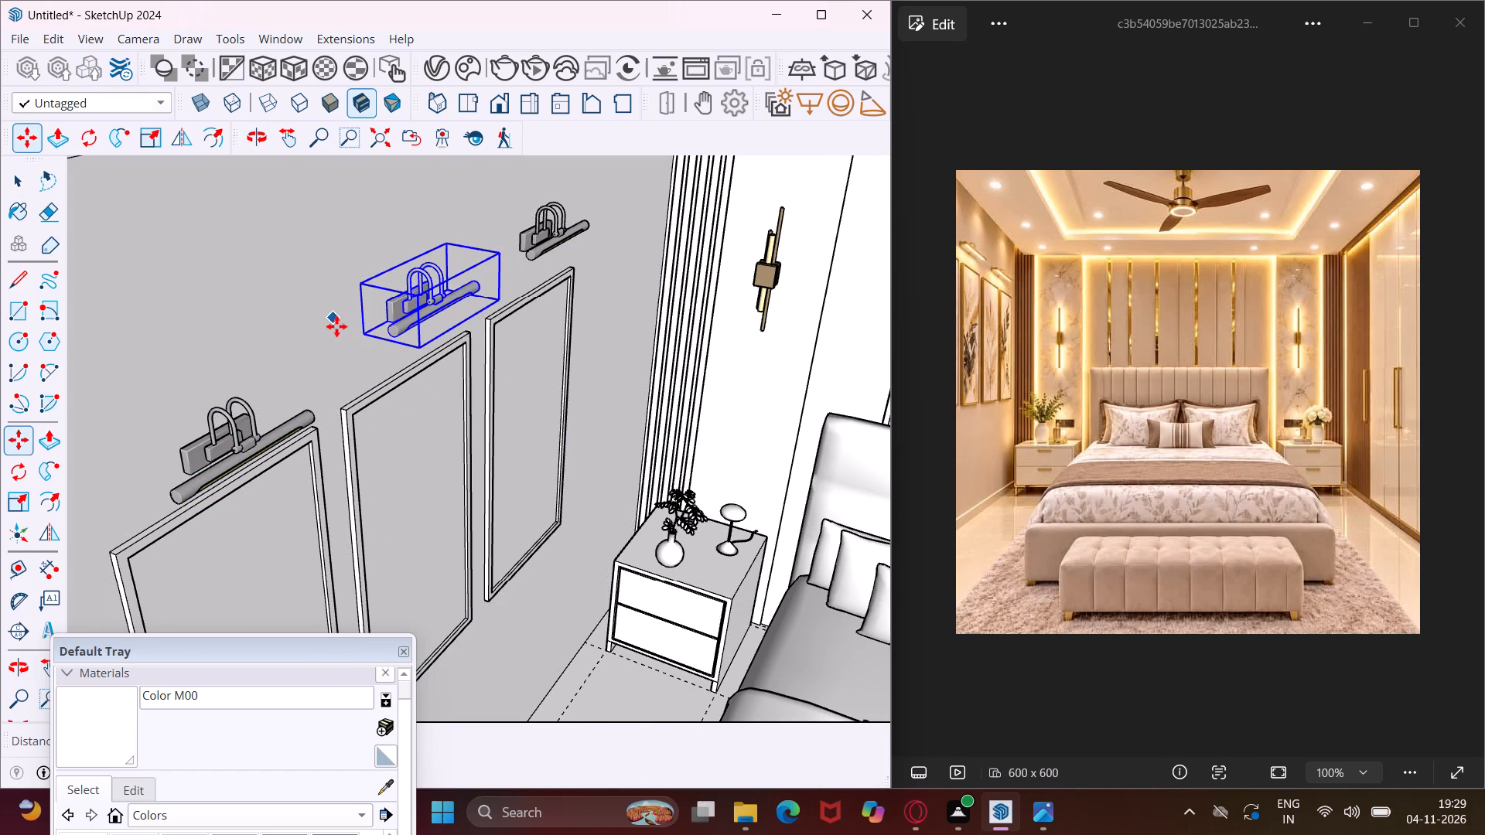
left_click(343, 349)
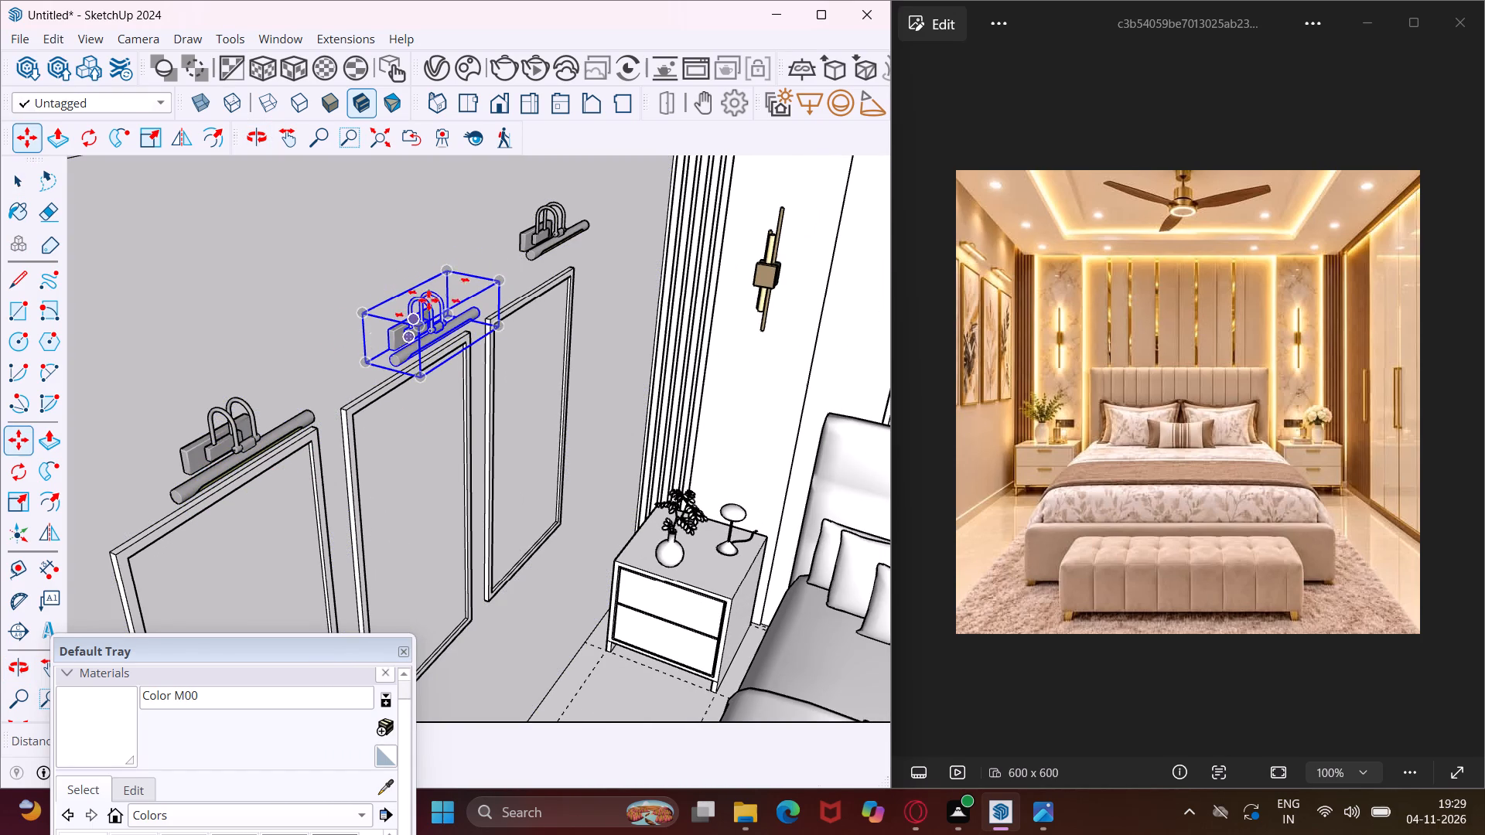
key("Escape")
key("space")
Lower the picture light over the frame nearest the bed wall along the blue axis, close to the frame's top edge.
scroll(558, 241, "up", 3)
left_click(558, 241)
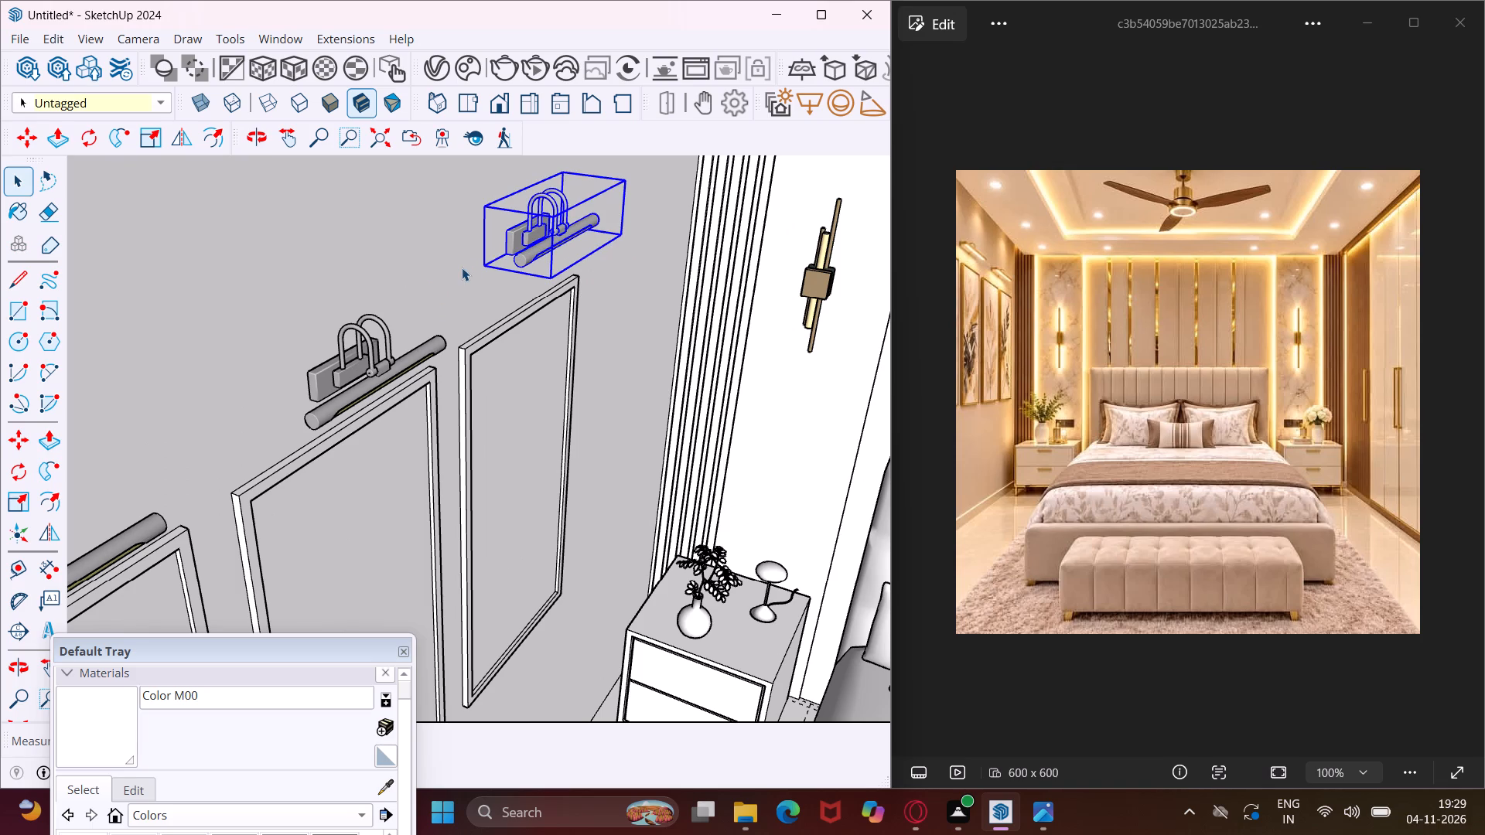
key("m")
left_click(426, 250)
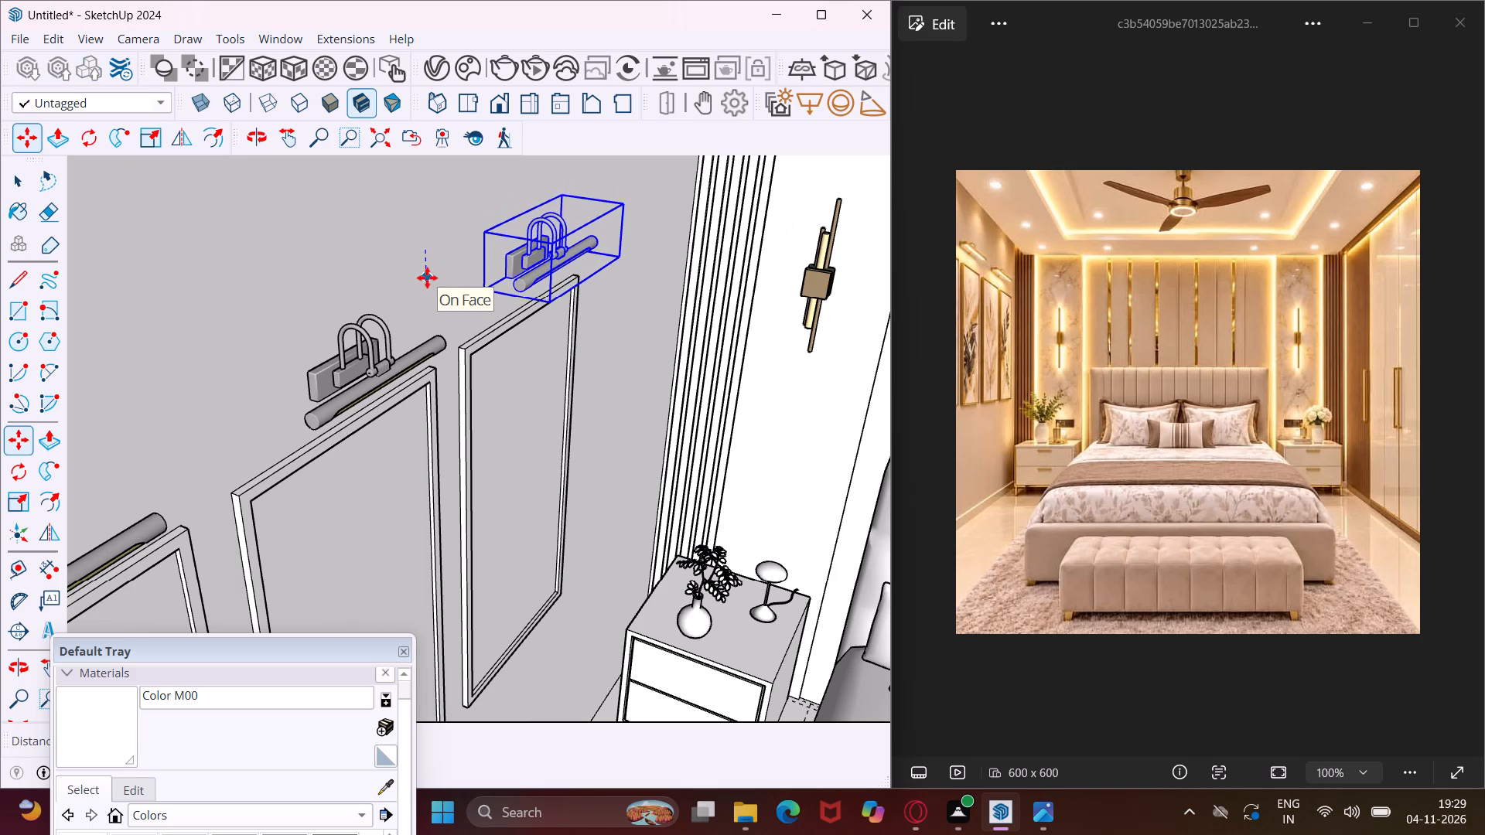
left_click(427, 278)
middle_click_drag(489, 306, 381, 305)
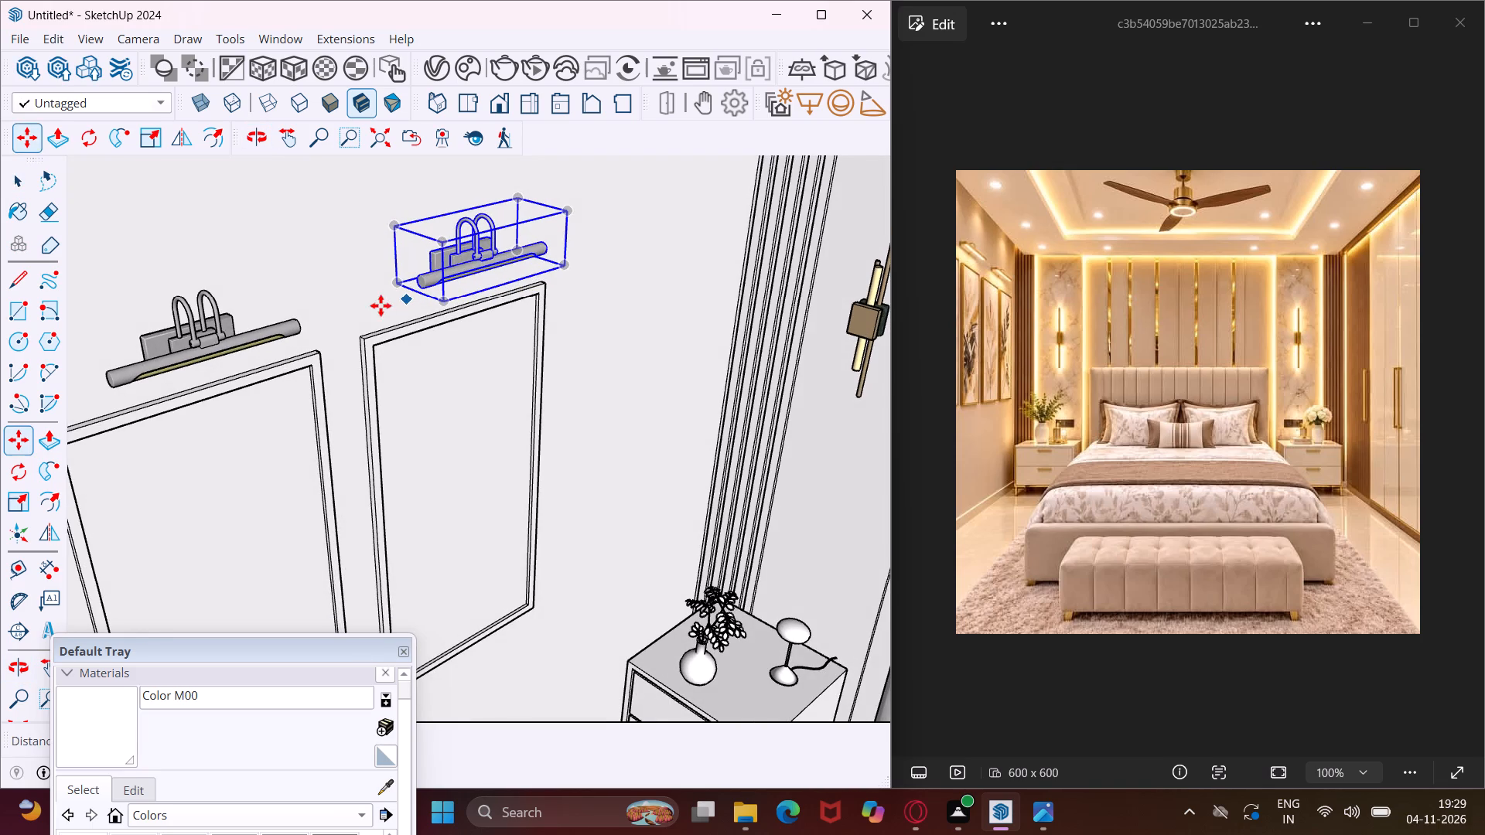
key("Escape")
key("space")
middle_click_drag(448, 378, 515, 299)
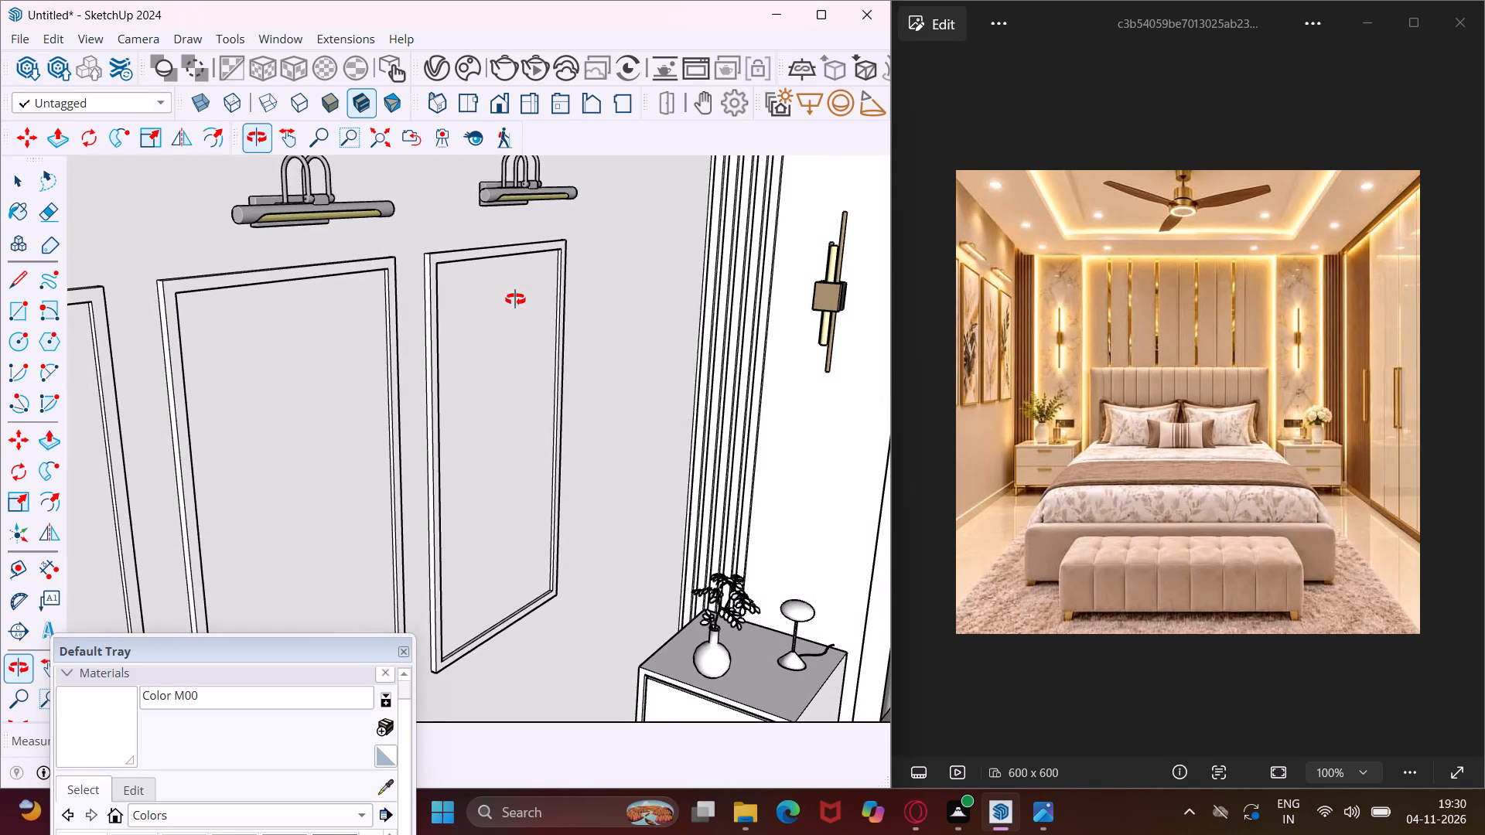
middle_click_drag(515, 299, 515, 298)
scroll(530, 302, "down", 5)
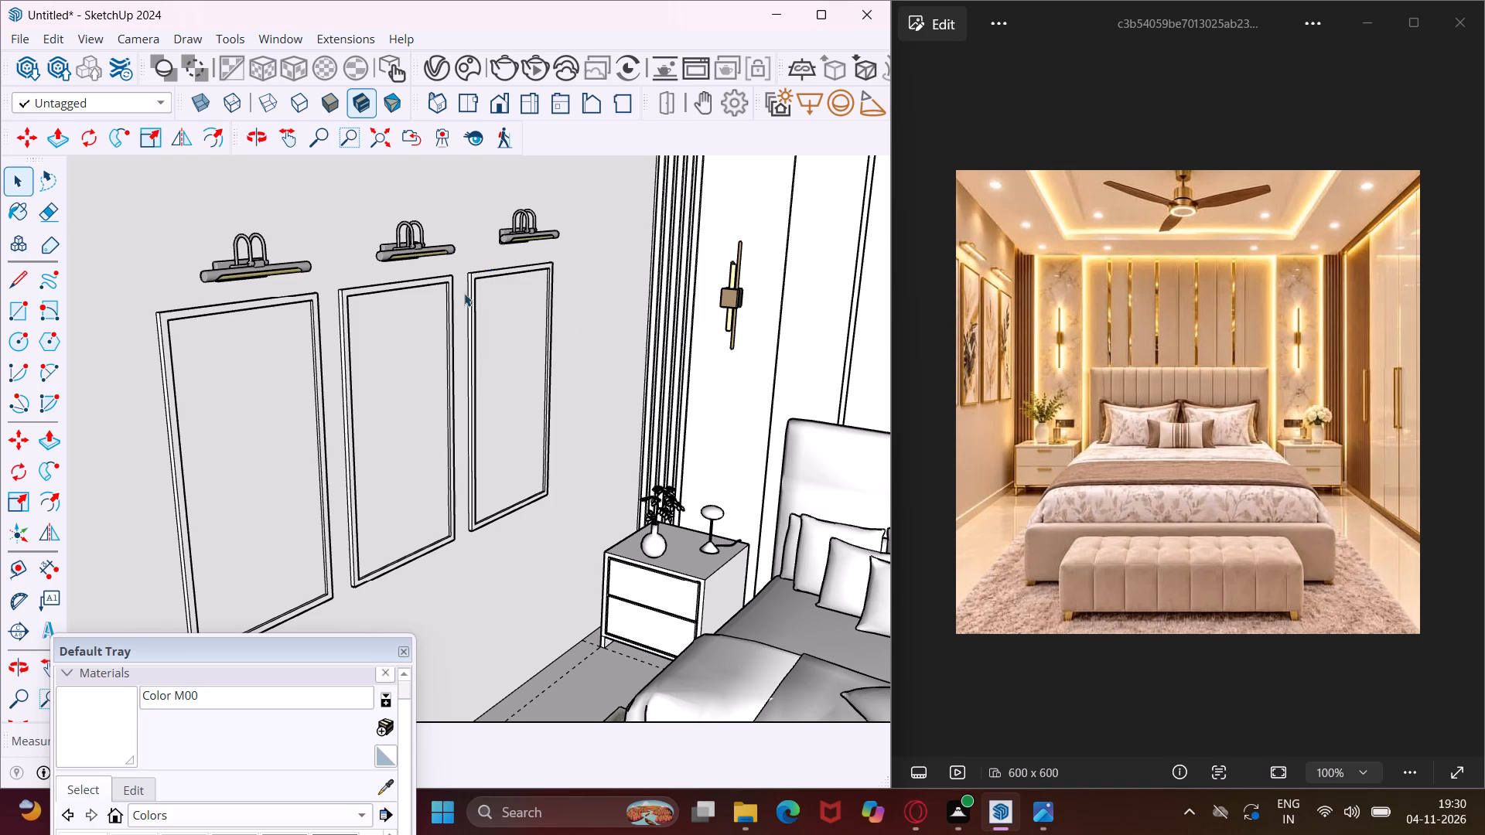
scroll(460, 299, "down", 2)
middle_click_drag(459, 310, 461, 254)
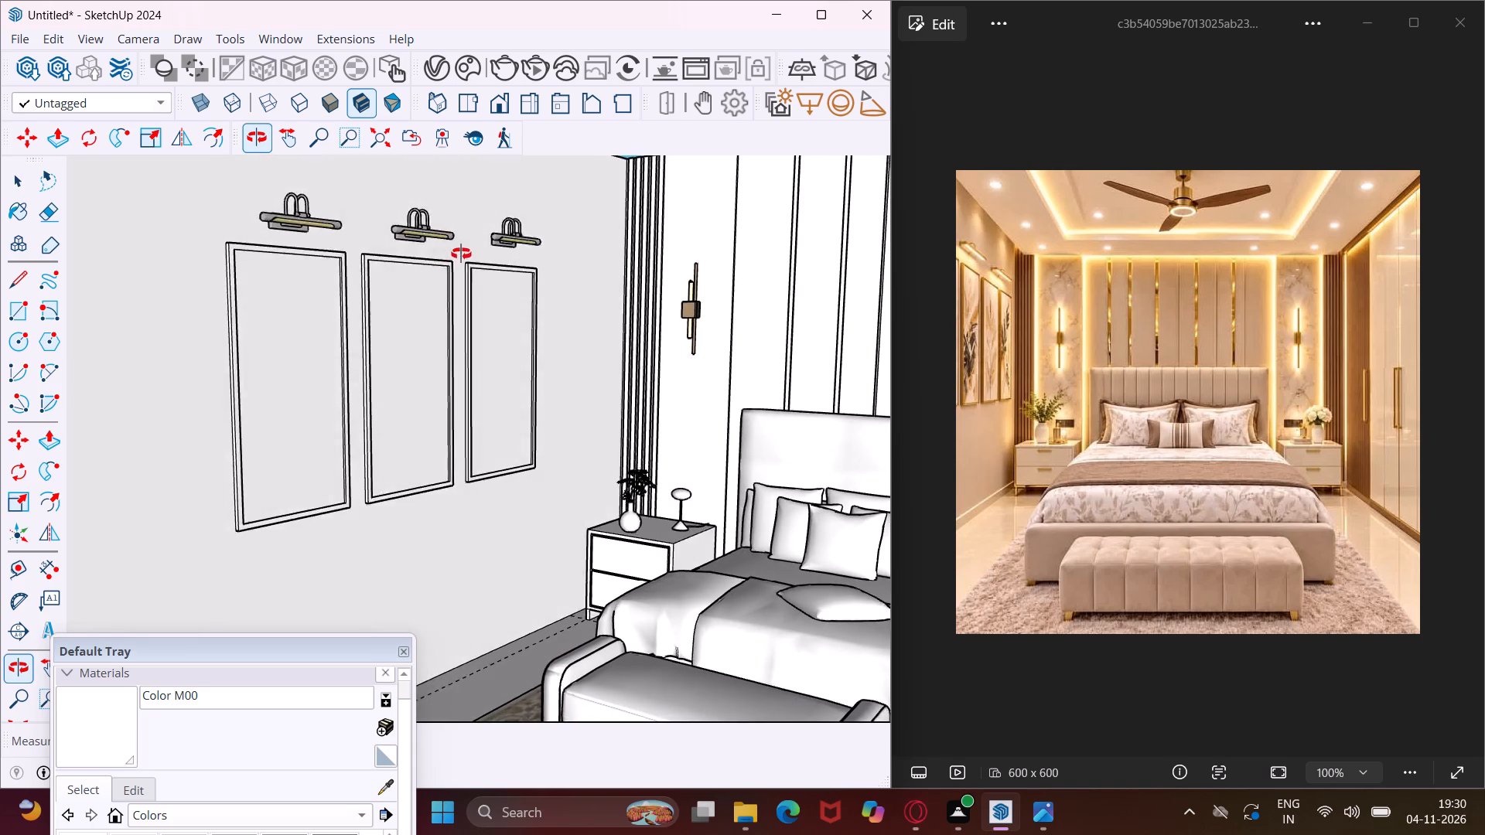
Copy the nearest wardrobe door handle onto the open floor in front of the rug.
middle_click_drag(461, 254, 495, 274)
scroll(428, 277, "down", 7)
middle_click_drag(412, 321, 551, 366)
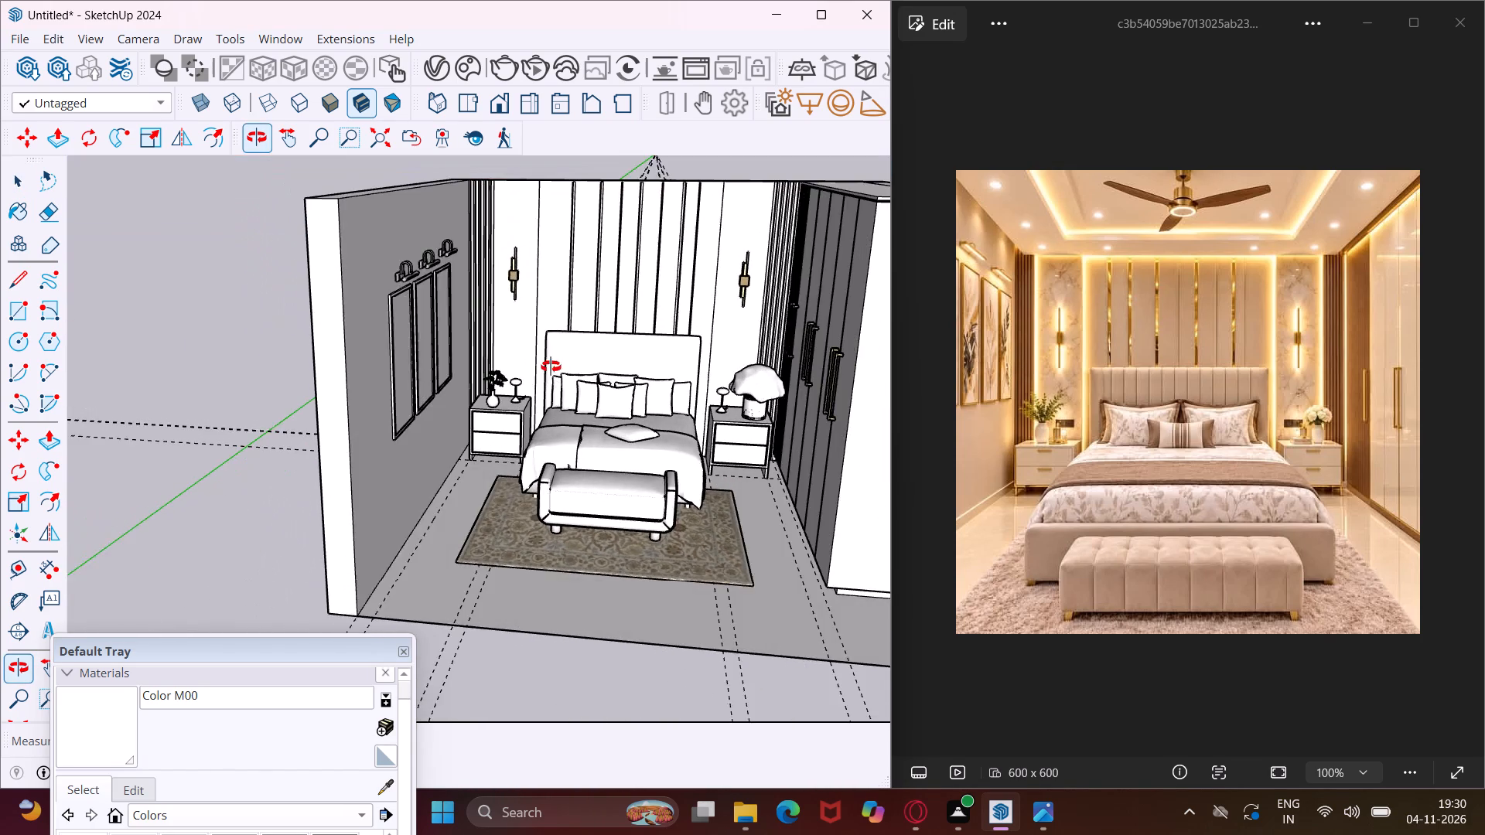
middle_click_drag(551, 366, 564, 367)
scroll(770, 355, "up", 4)
scroll(829, 398, "up", 2)
scroll(781, 376, "down", 5)
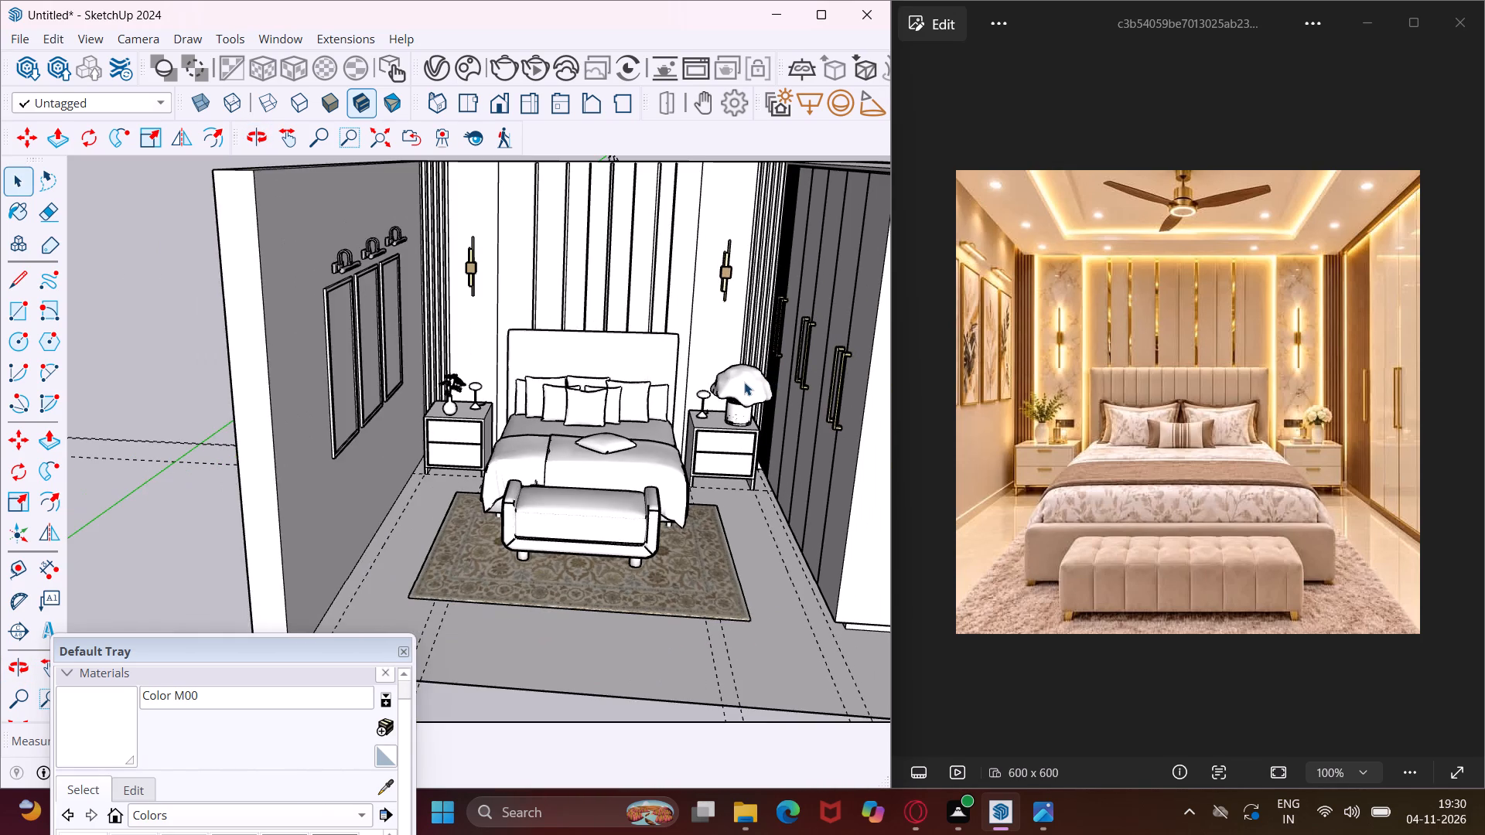
scroll(744, 382, "down", 2)
left_click(821, 388)
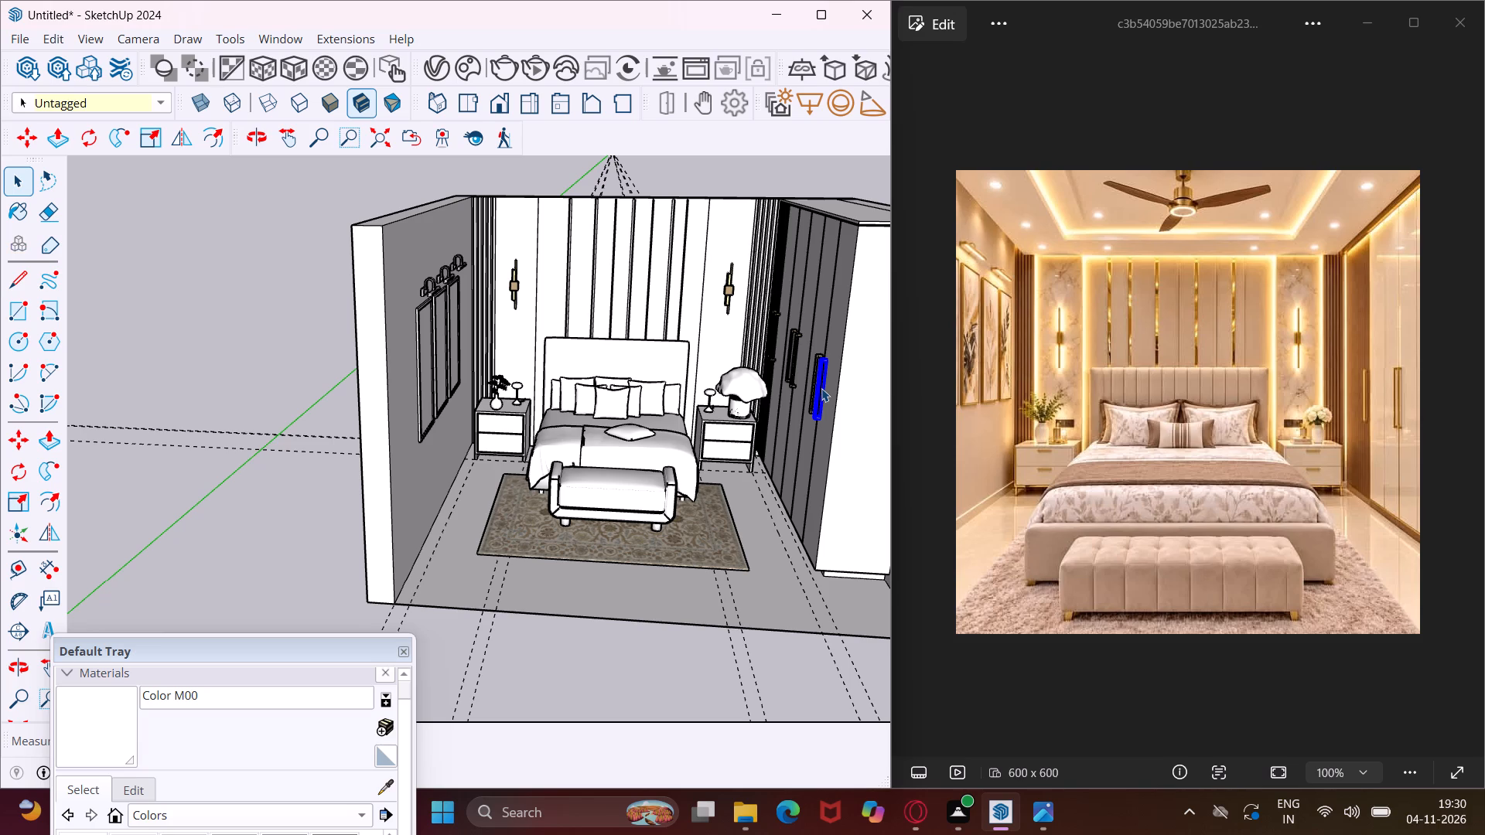
key("m")
scroll(828, 417, "up", 7)
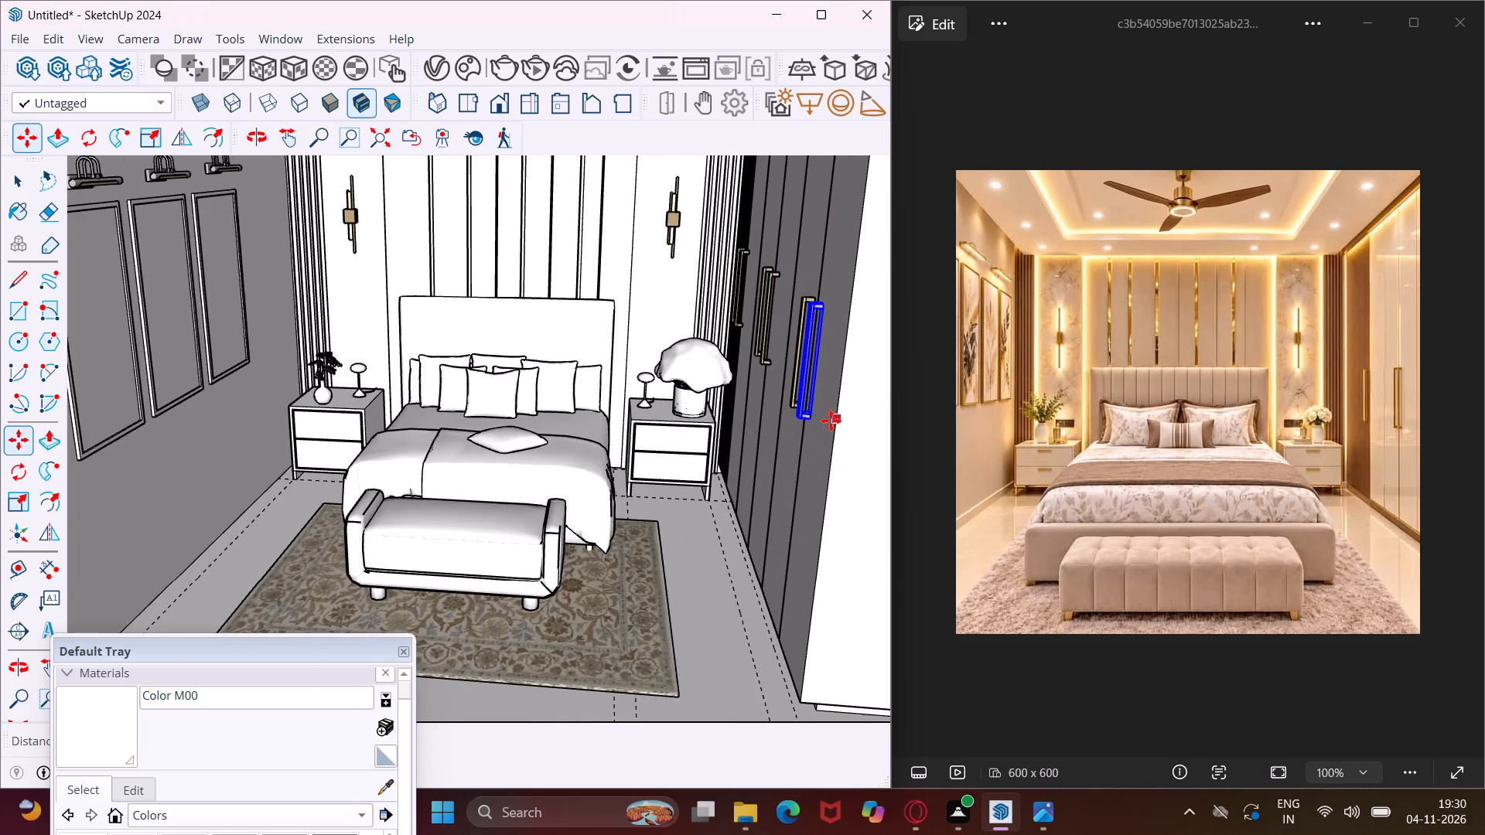
scroll(827, 421, "up", 4)
left_click(812, 420)
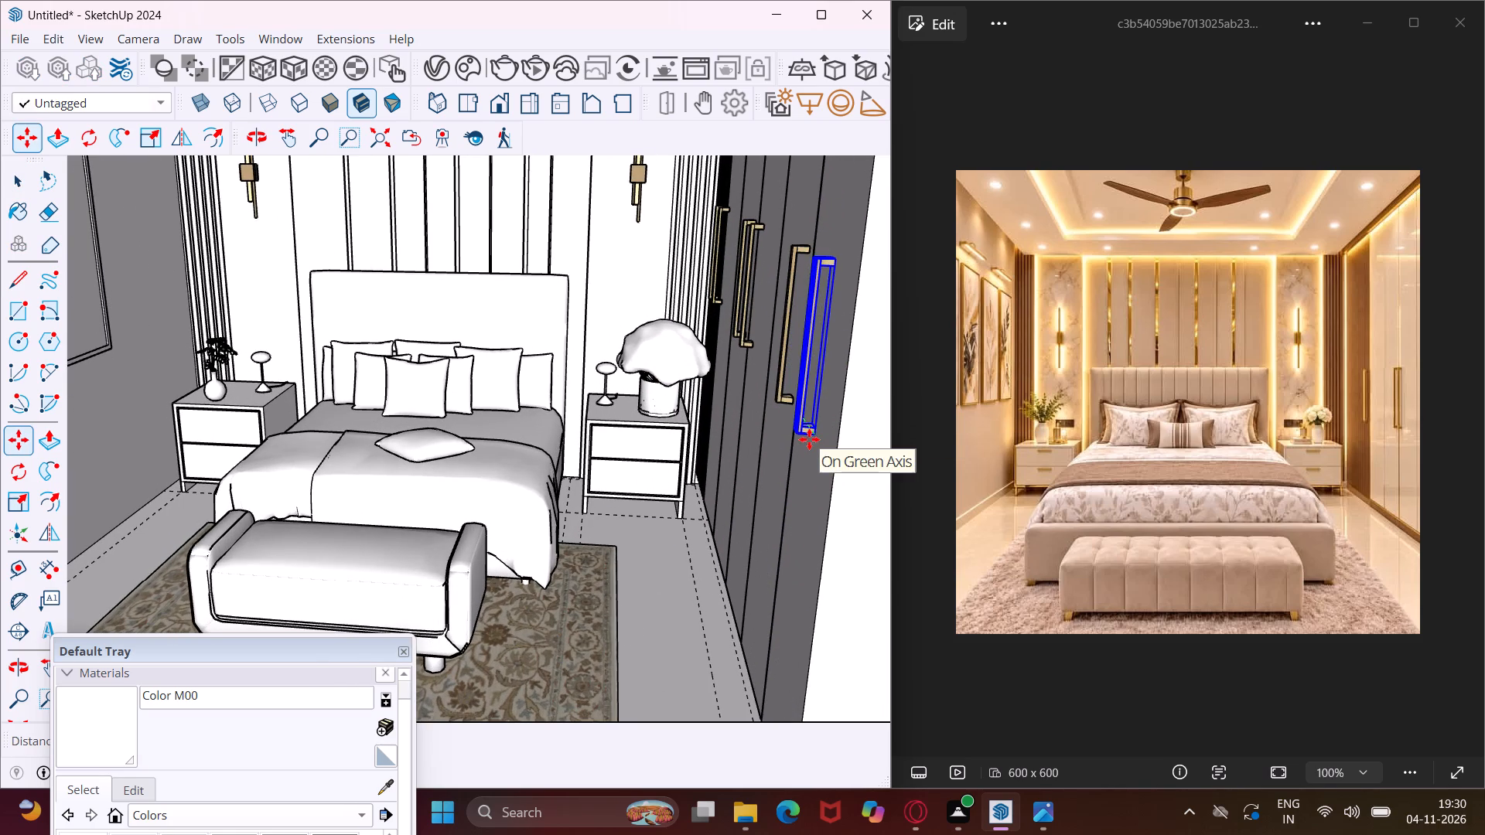
scroll(700, 469, "down", 9)
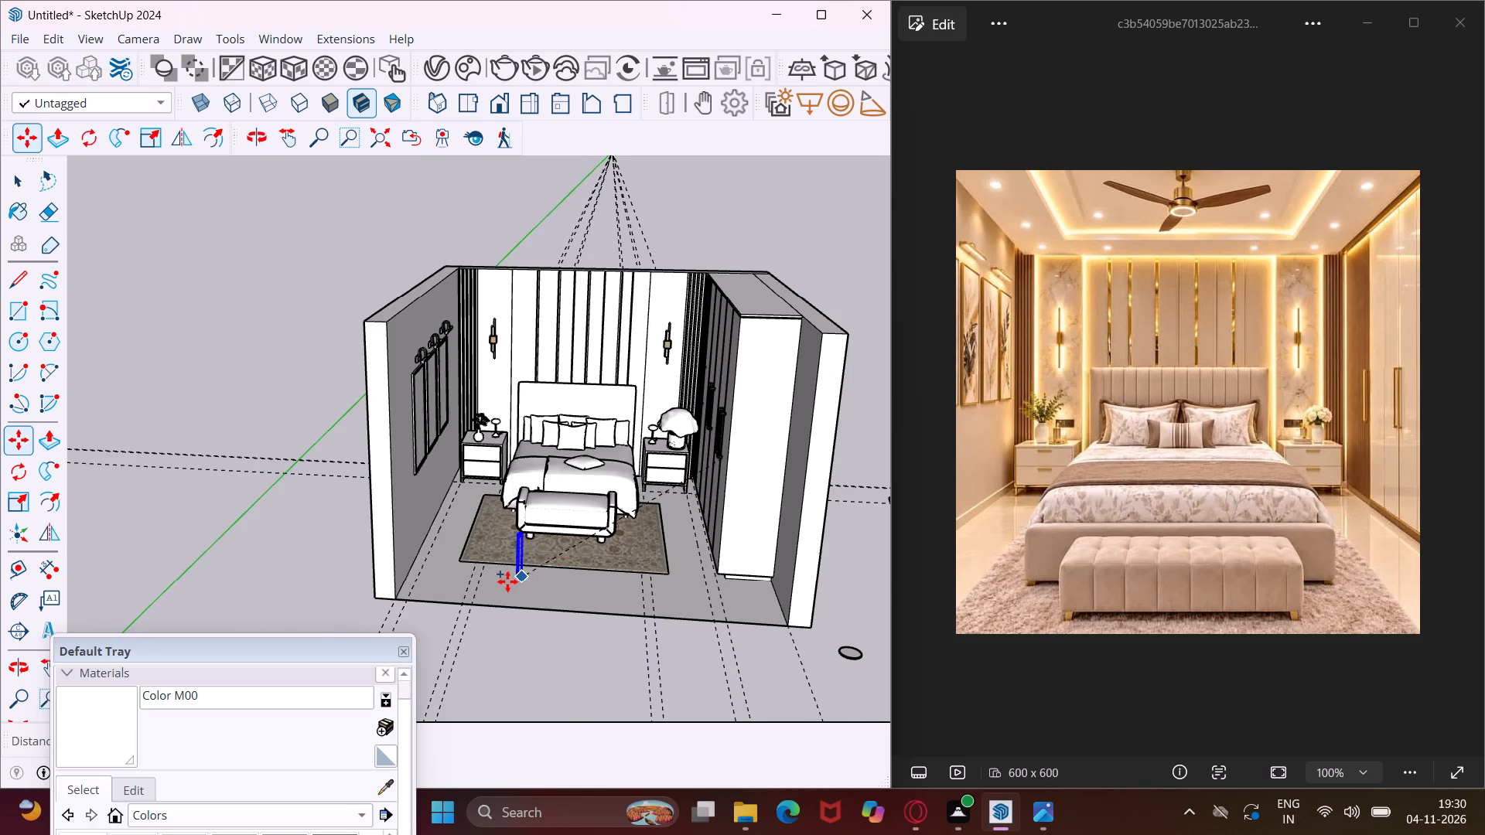
scroll(507, 581, "up", 11)
left_click(507, 582)
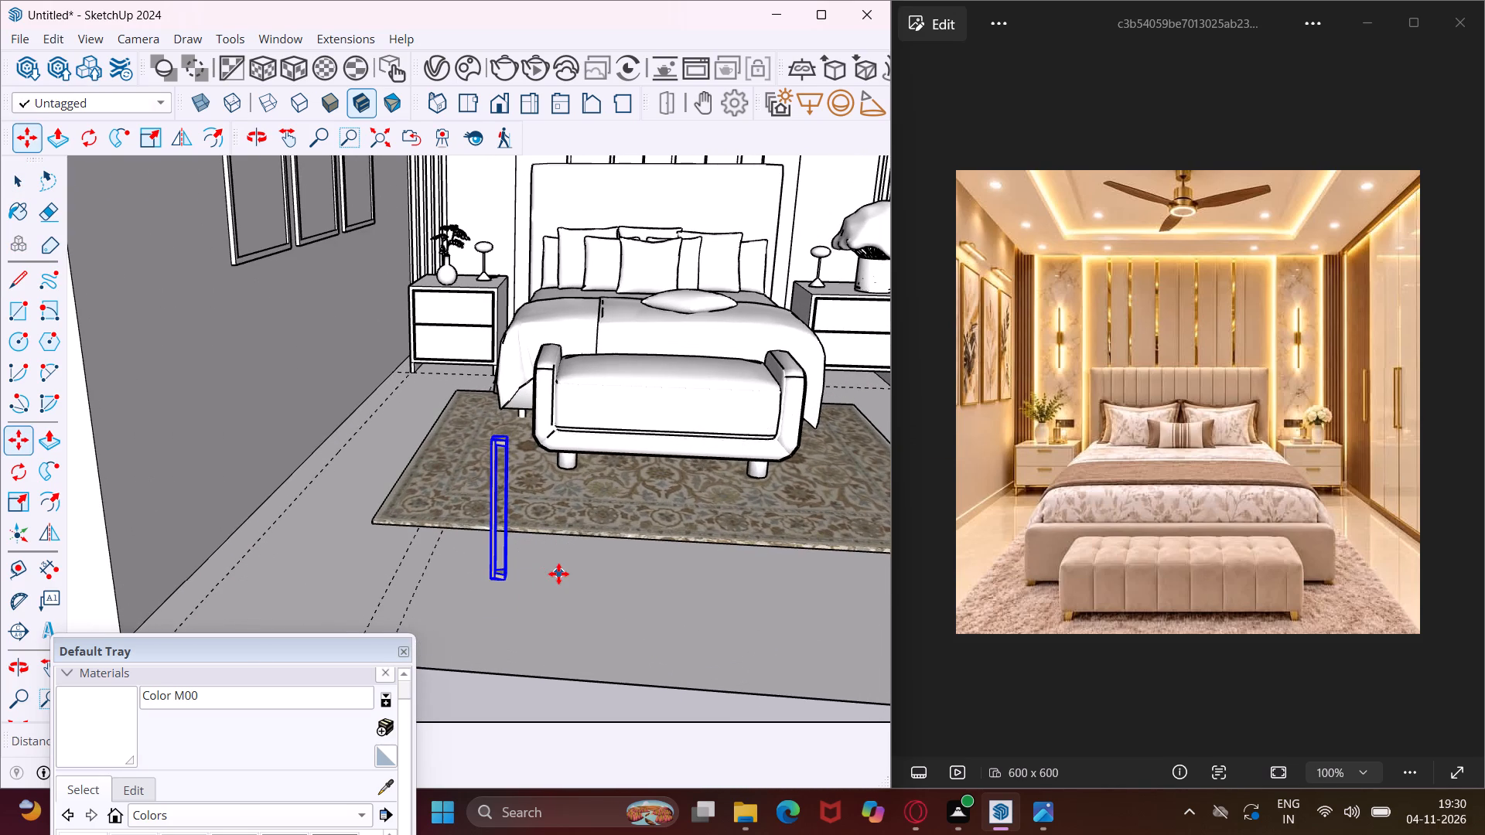
Rotate the handle on the floor 90° about the green axis so that it lies horizontally.
scroll(558, 574, "down", 5)
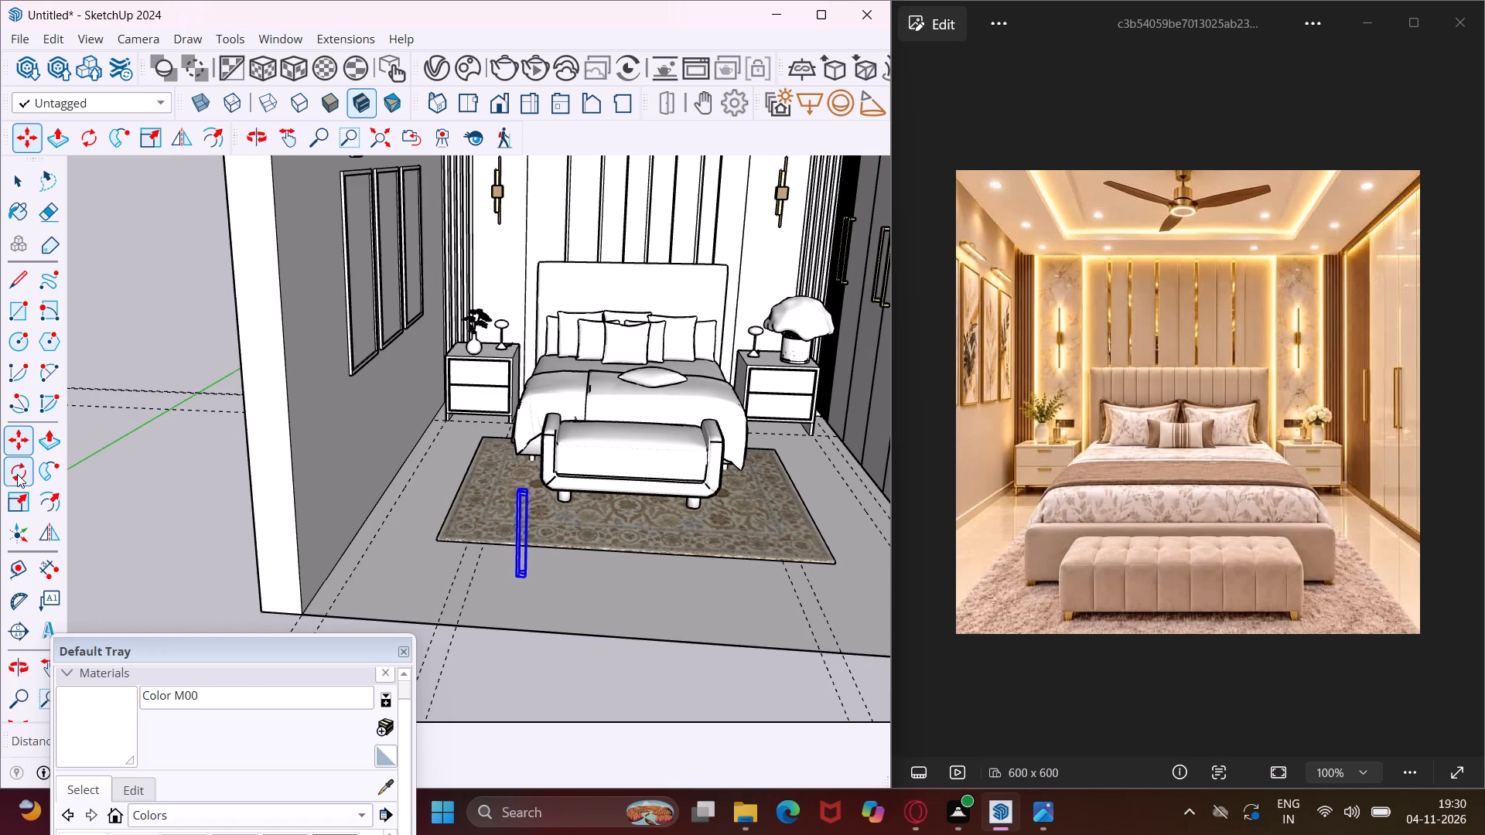
left_click(17, 474)
scroll(565, 593, "up", 2)
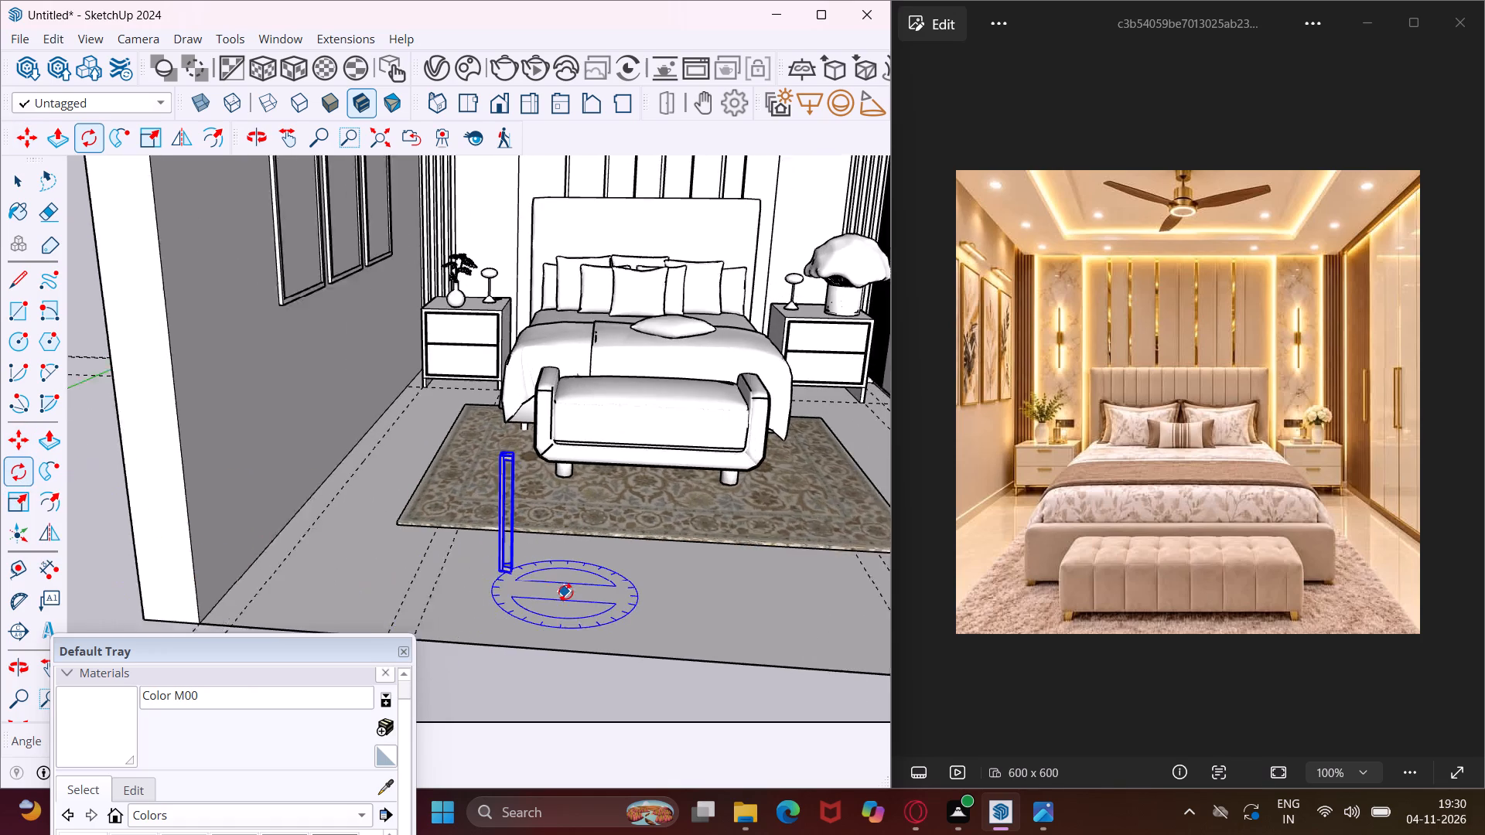
scroll(565, 592, "up", 5)
left_click(560, 591)
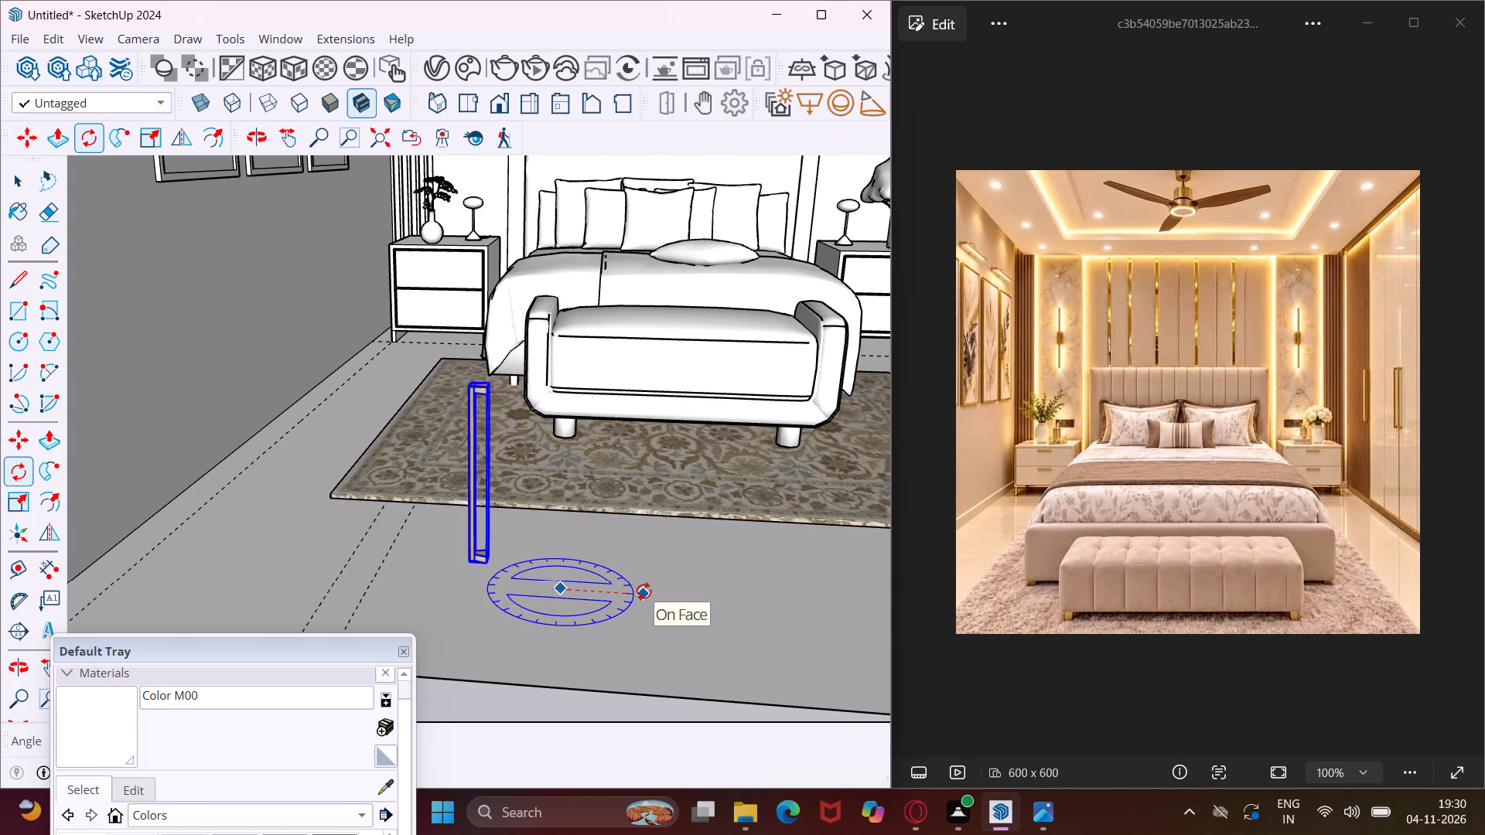
key("Escape")
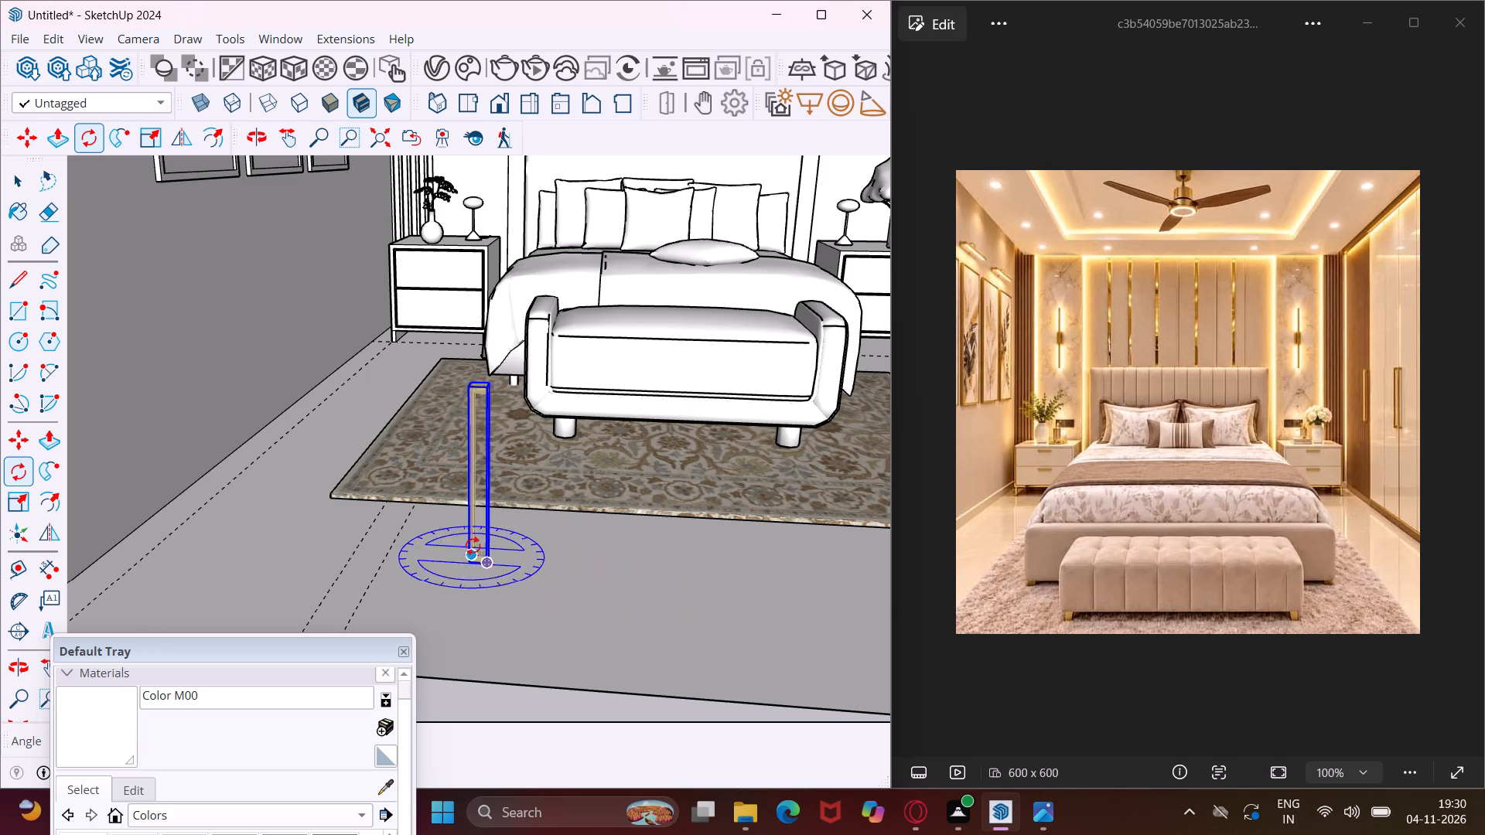
scroll(471, 541, "up", 7)
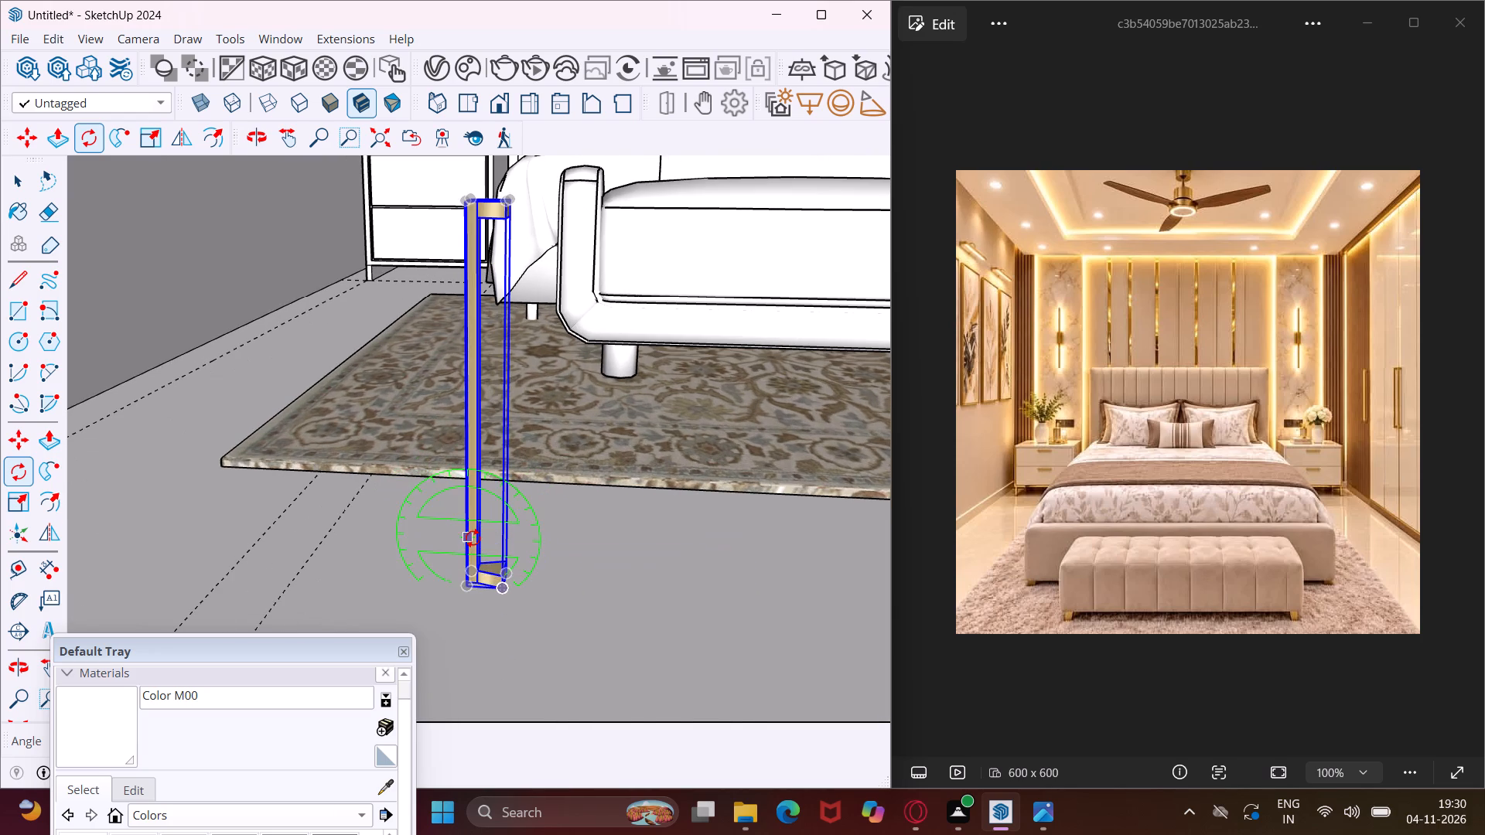
middle_click_drag(473, 538, 493, 455)
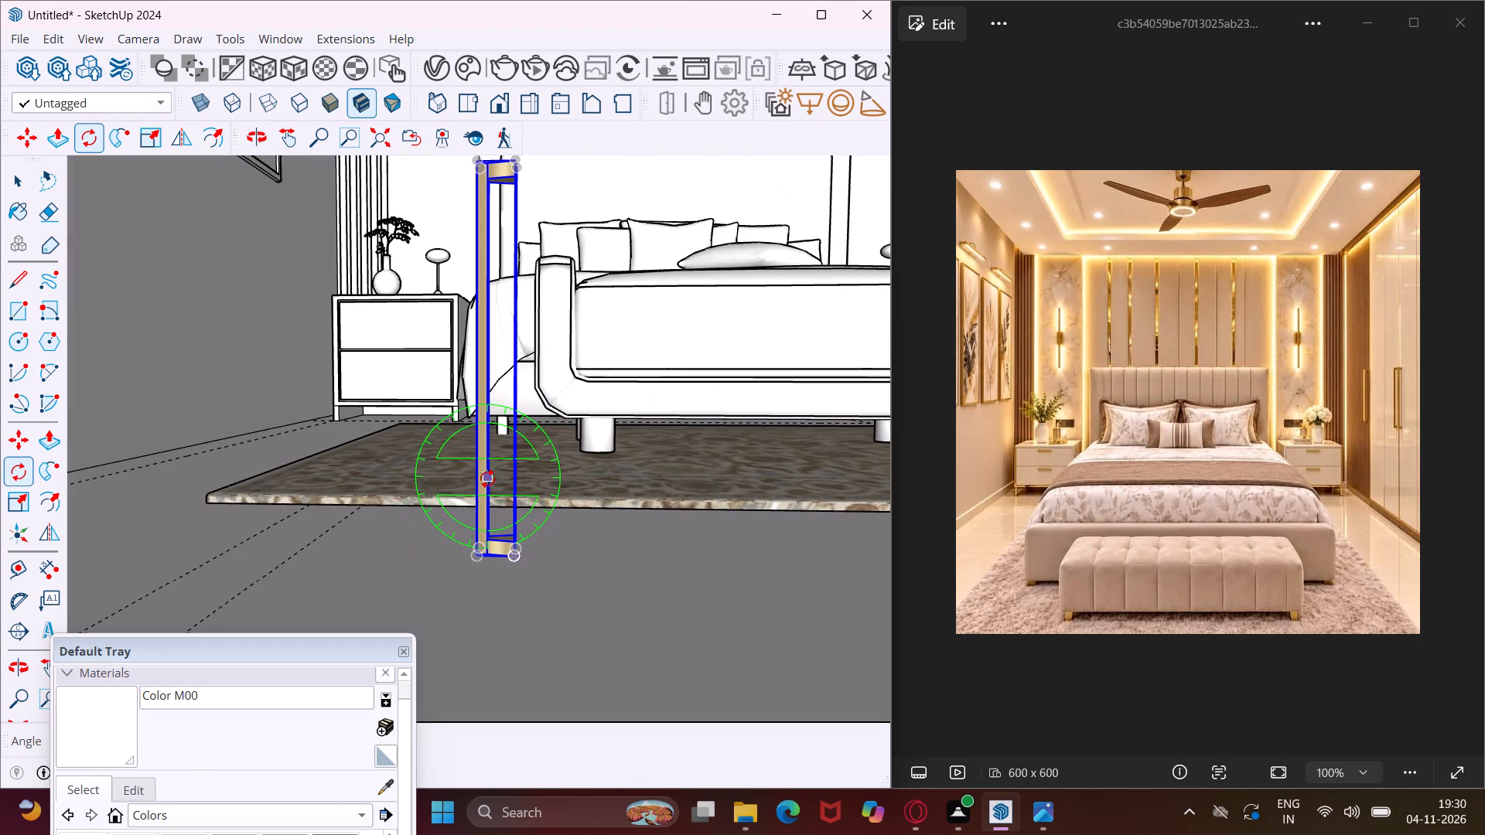
left_click(487, 479)
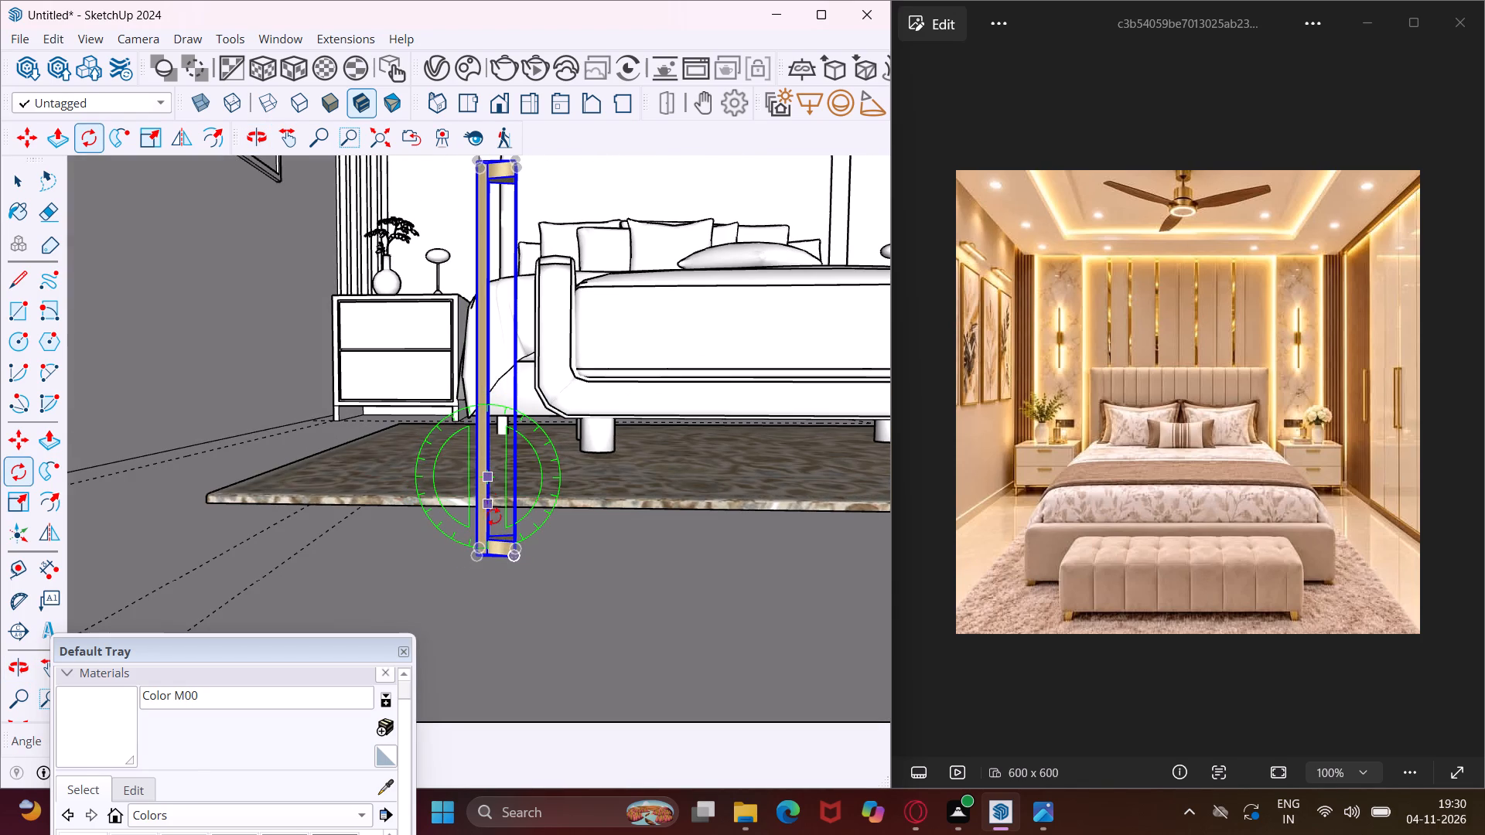
left_click(489, 549)
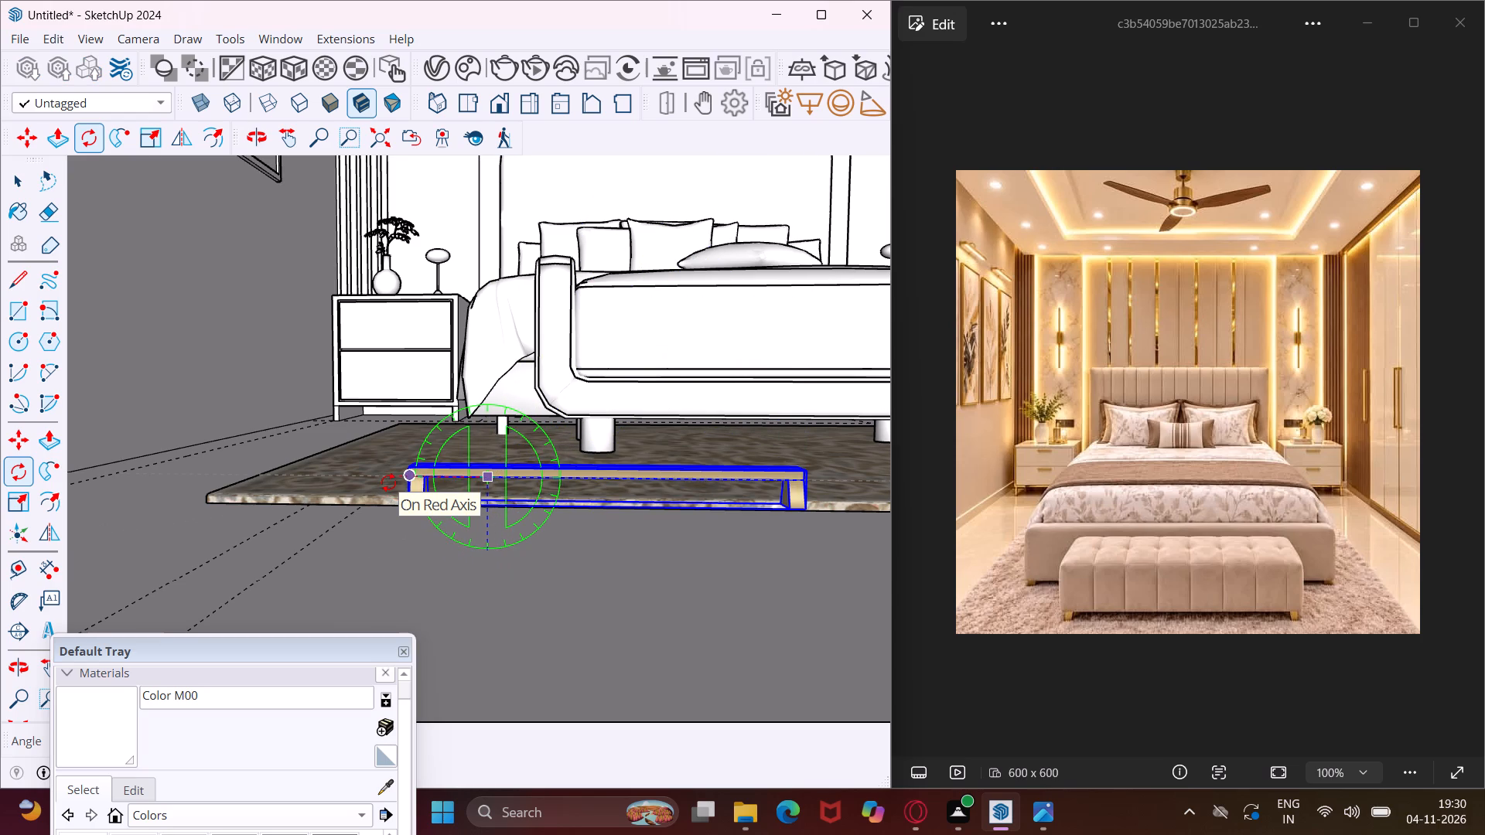
type("90")
key("Return")
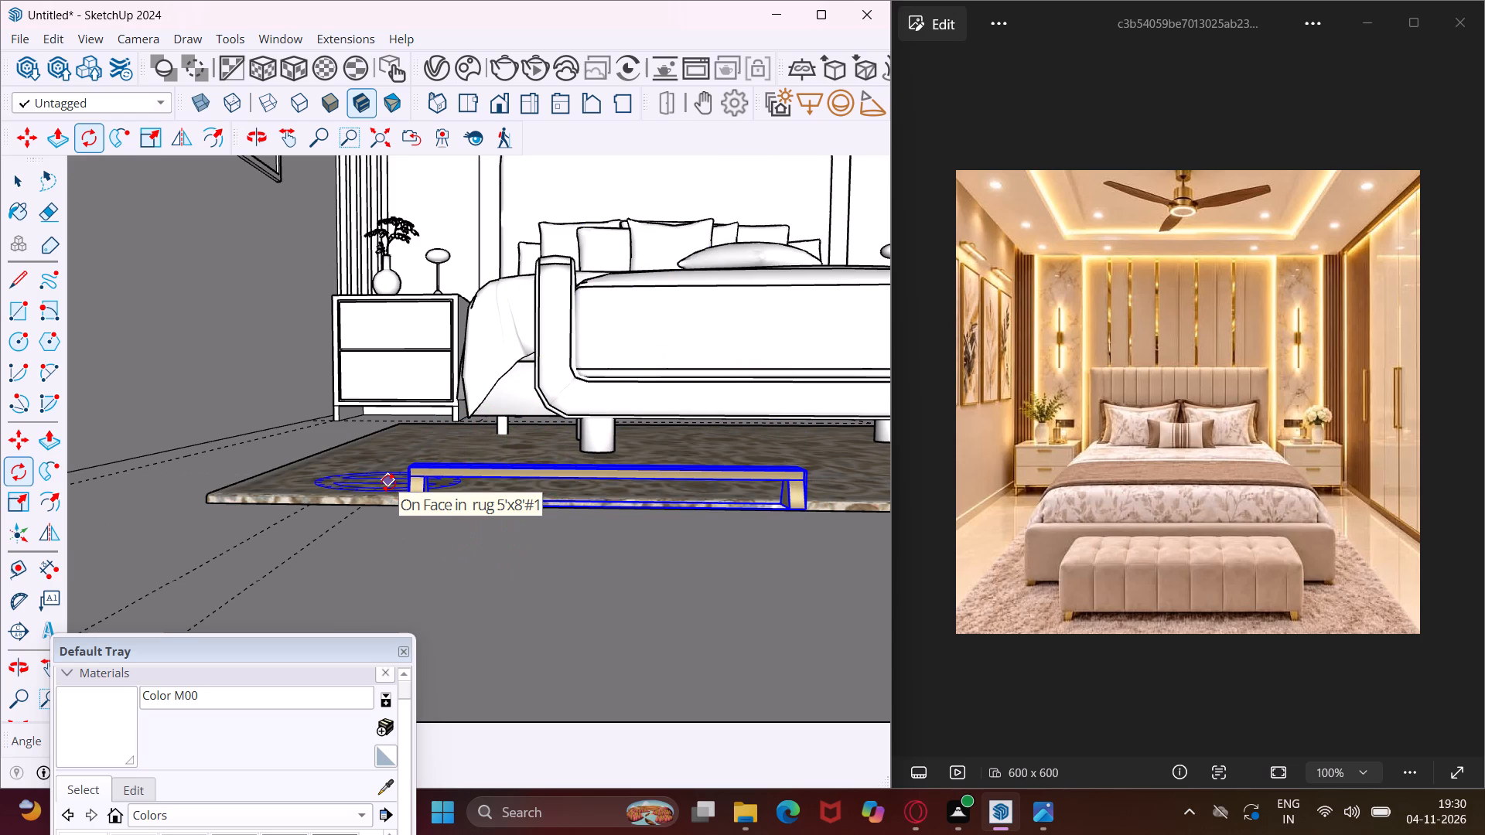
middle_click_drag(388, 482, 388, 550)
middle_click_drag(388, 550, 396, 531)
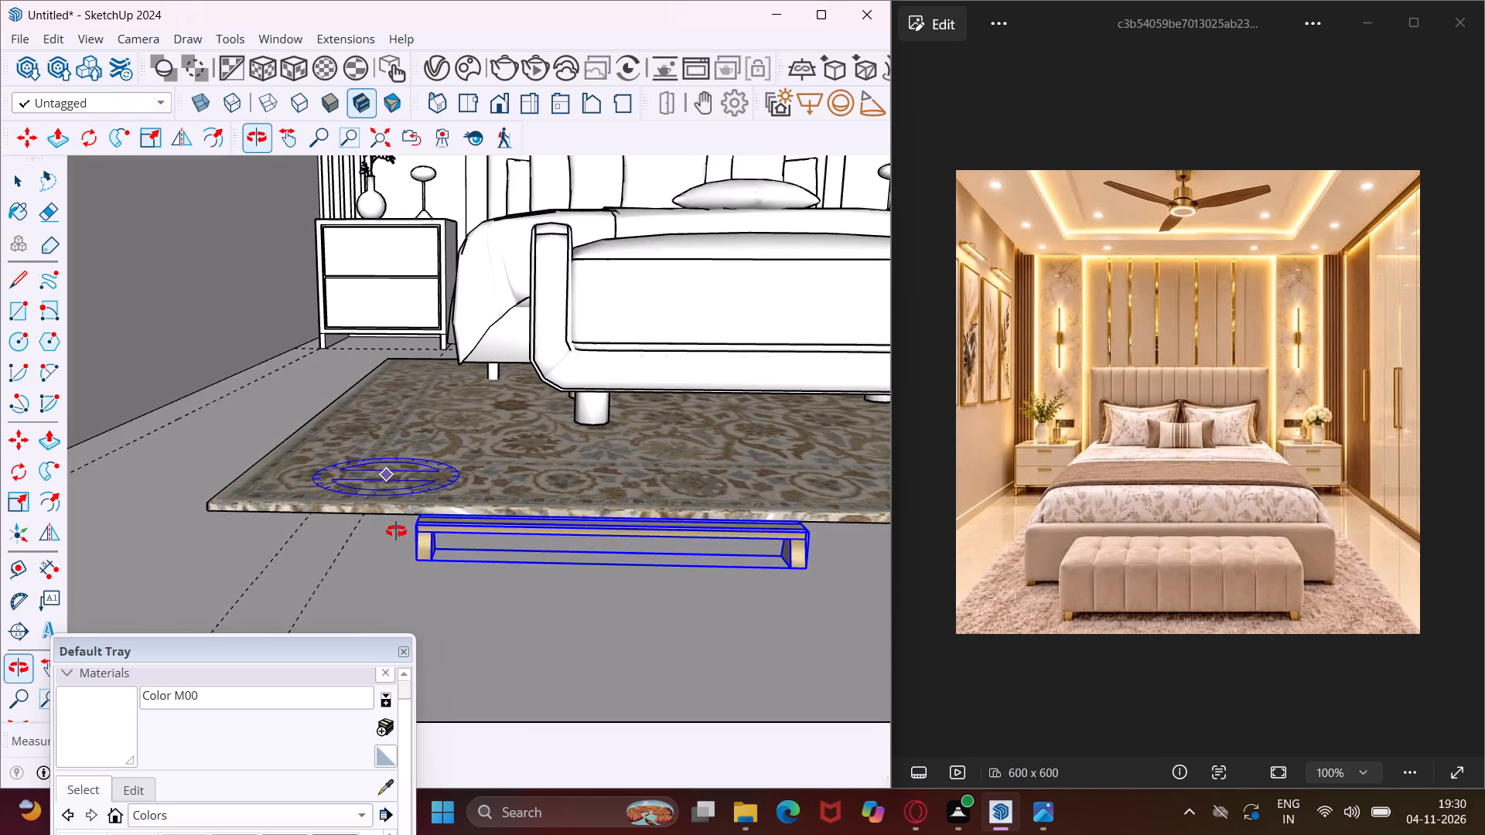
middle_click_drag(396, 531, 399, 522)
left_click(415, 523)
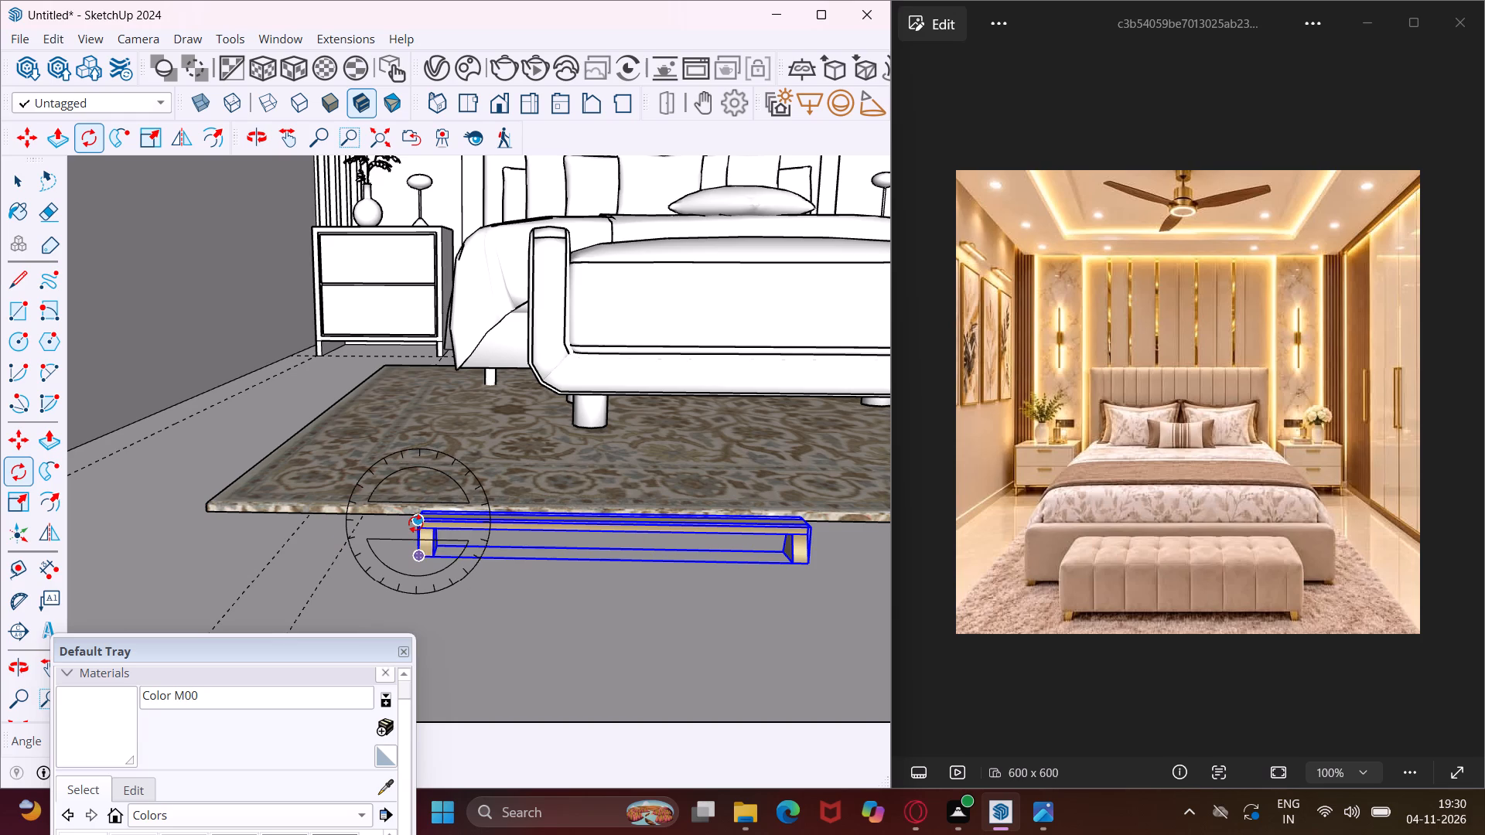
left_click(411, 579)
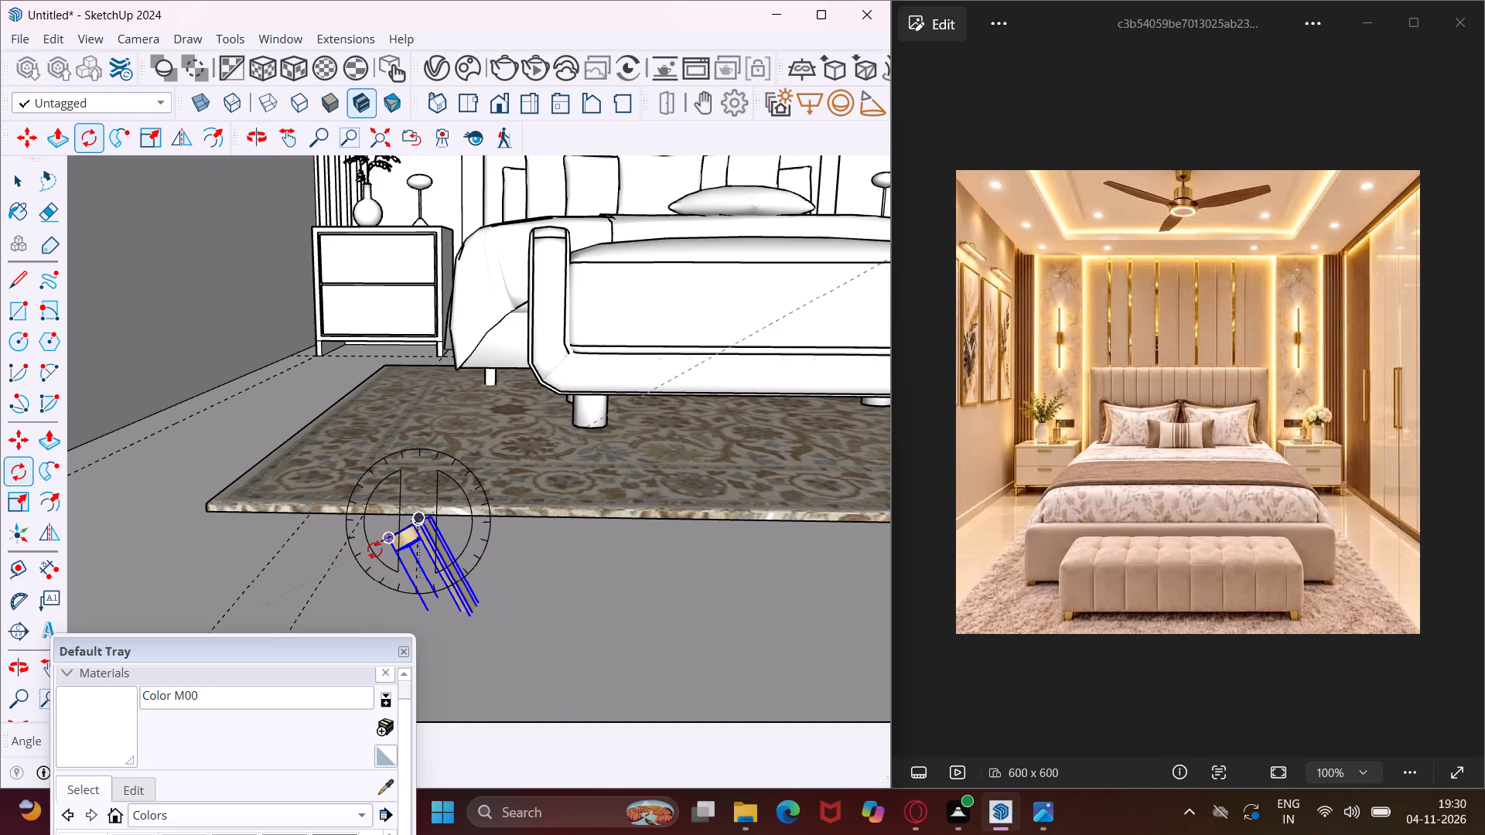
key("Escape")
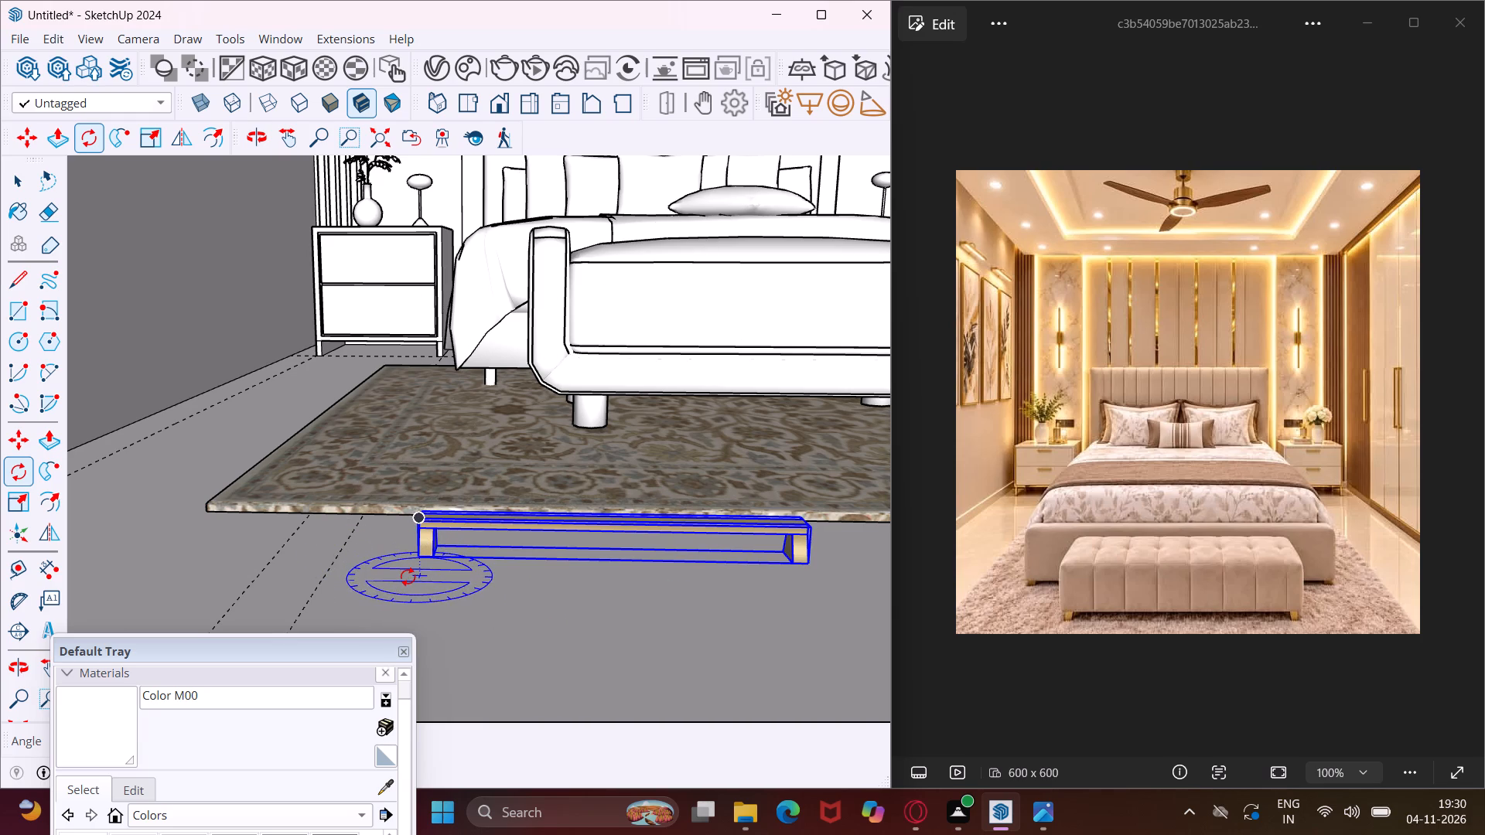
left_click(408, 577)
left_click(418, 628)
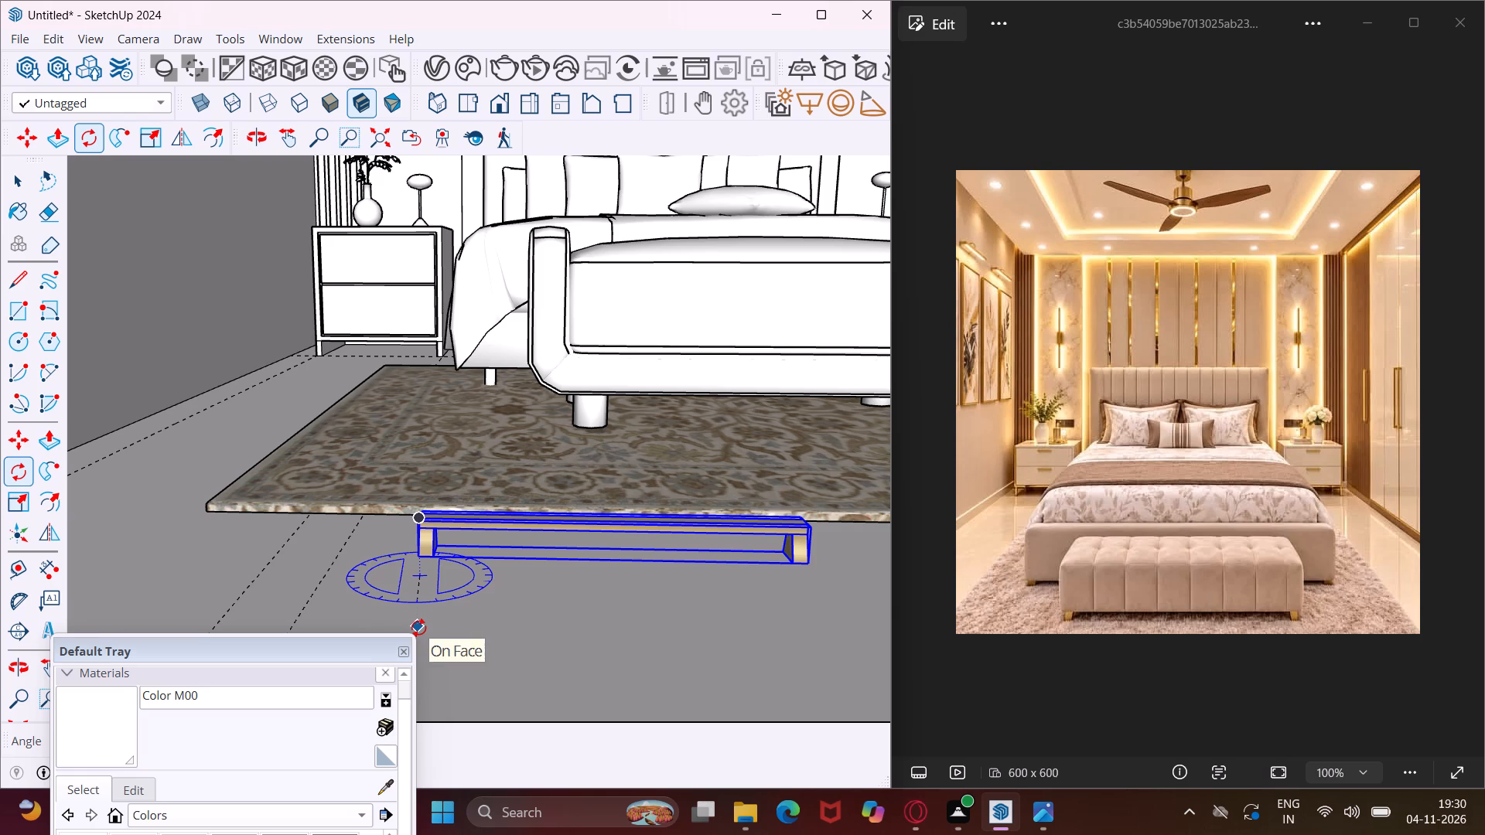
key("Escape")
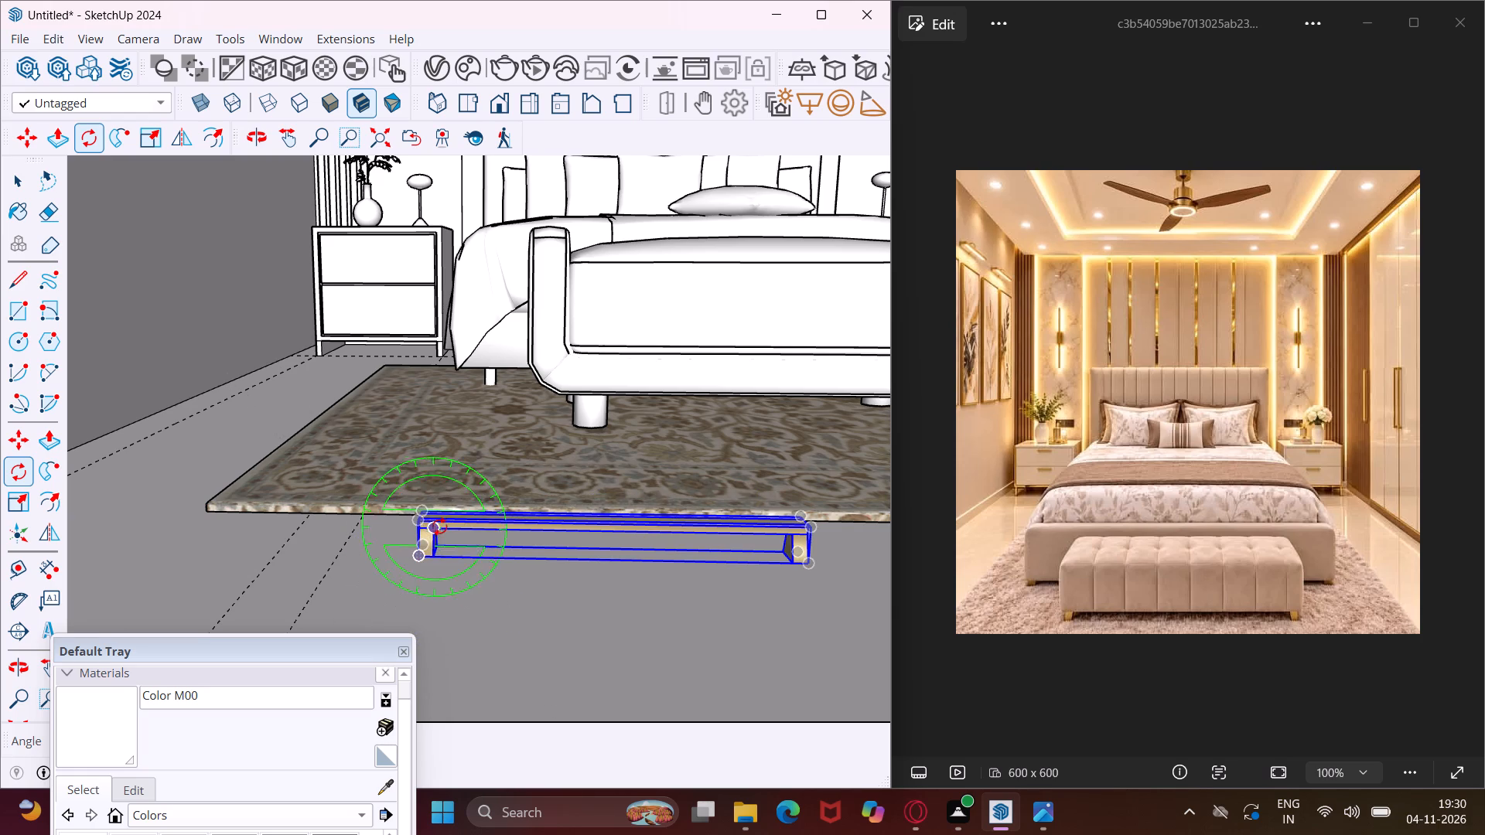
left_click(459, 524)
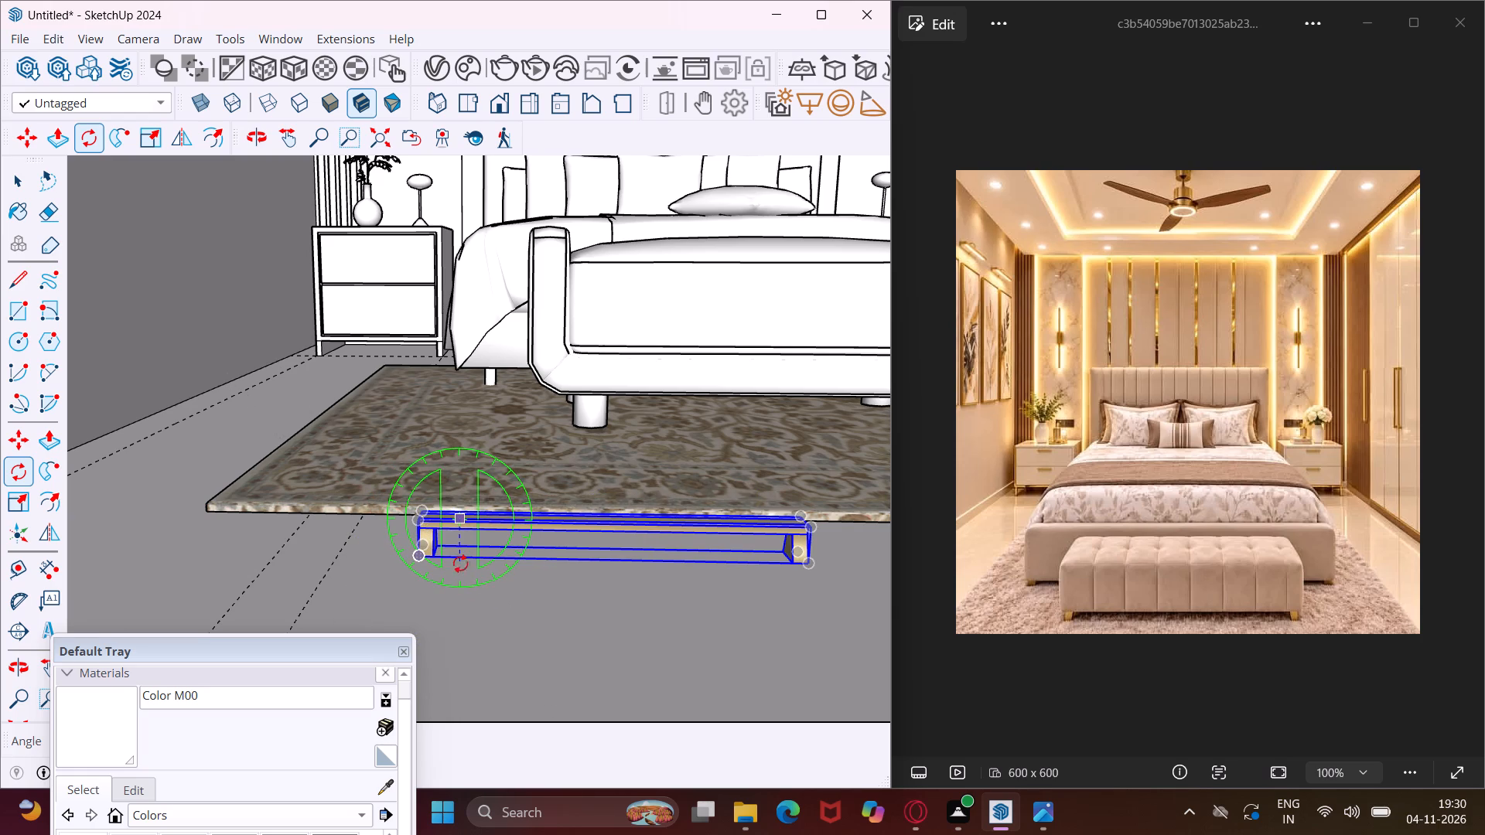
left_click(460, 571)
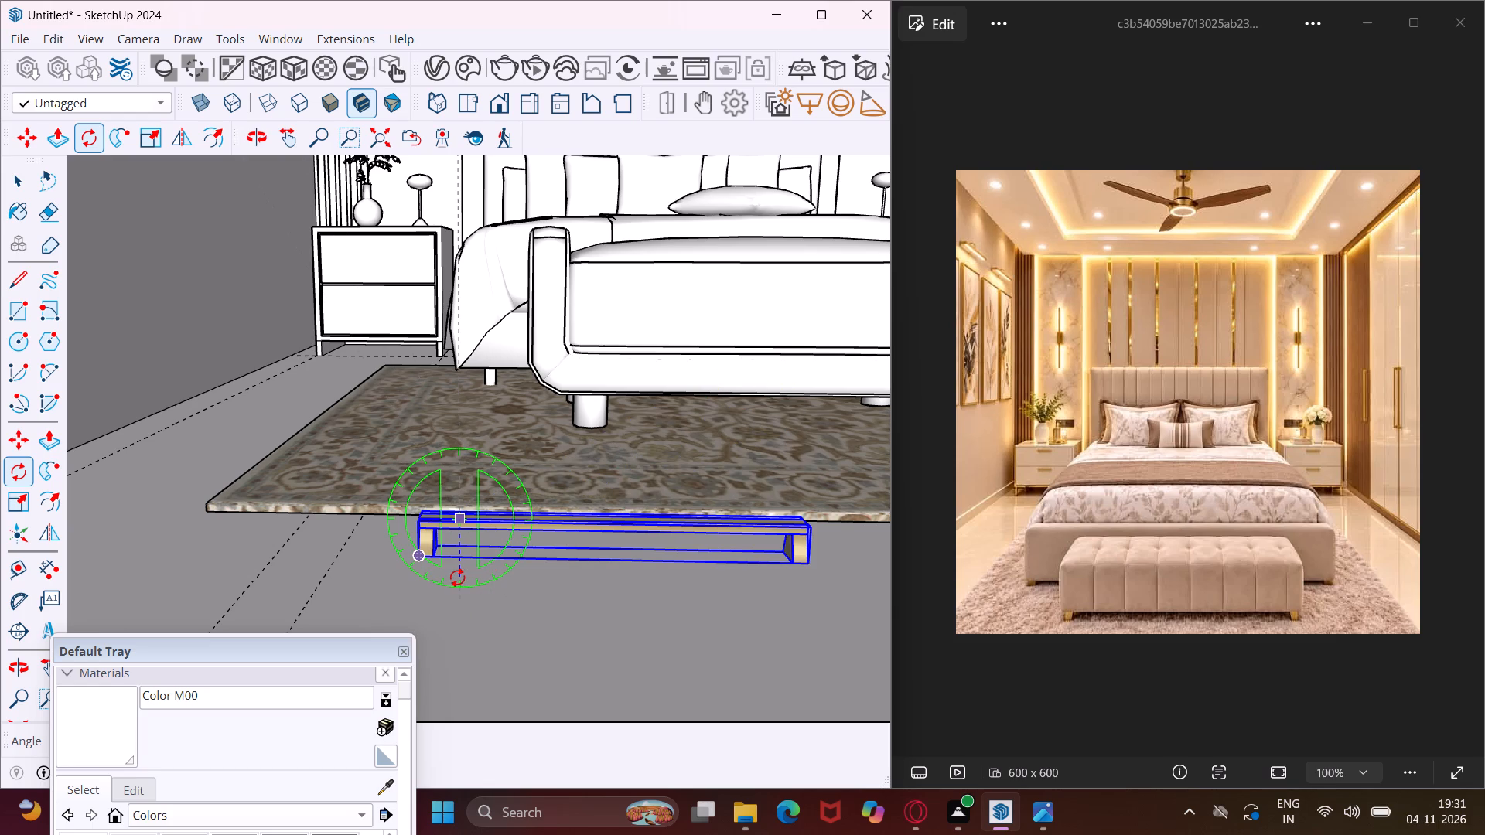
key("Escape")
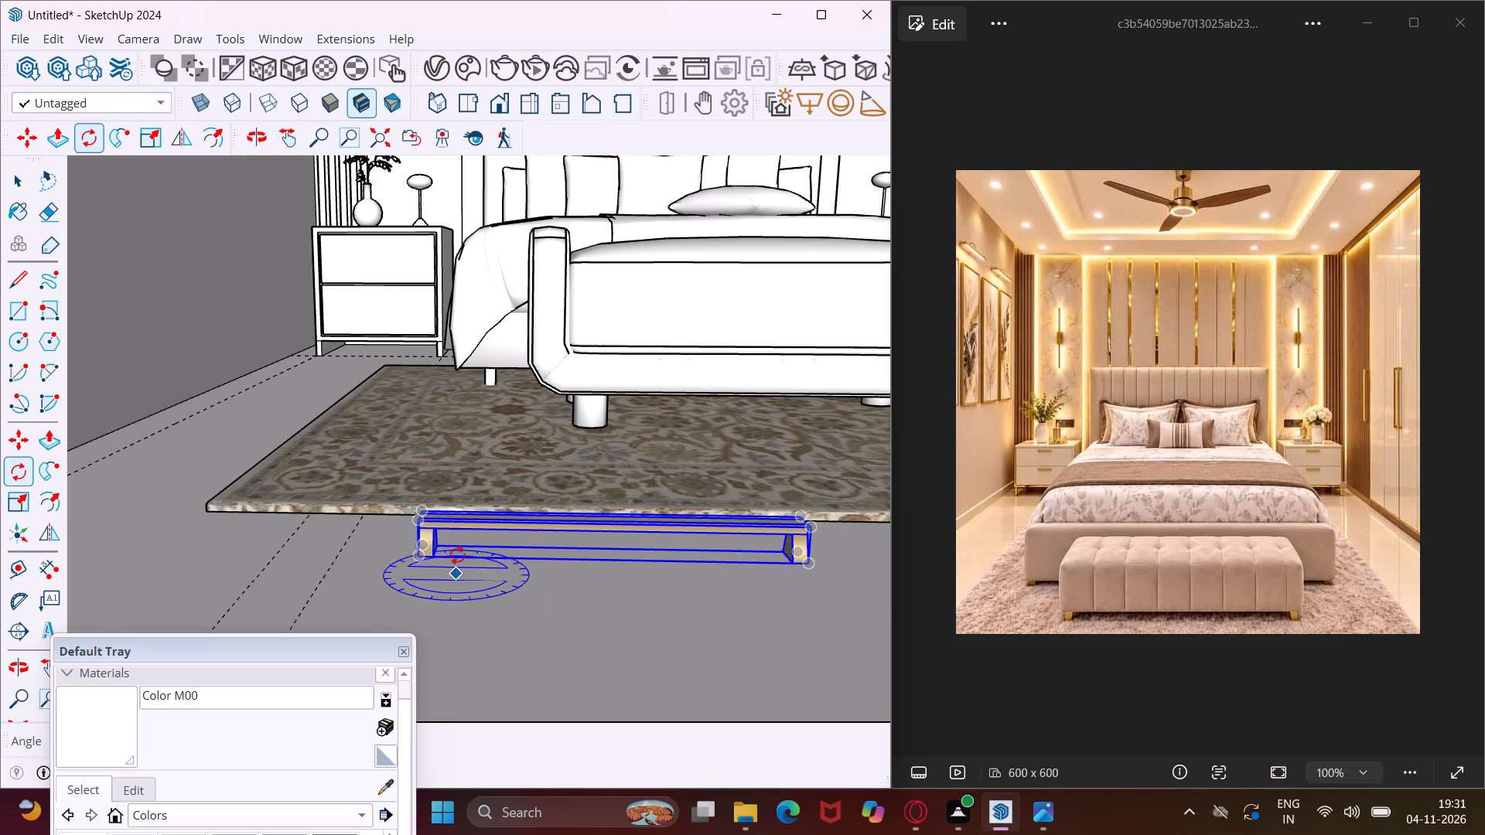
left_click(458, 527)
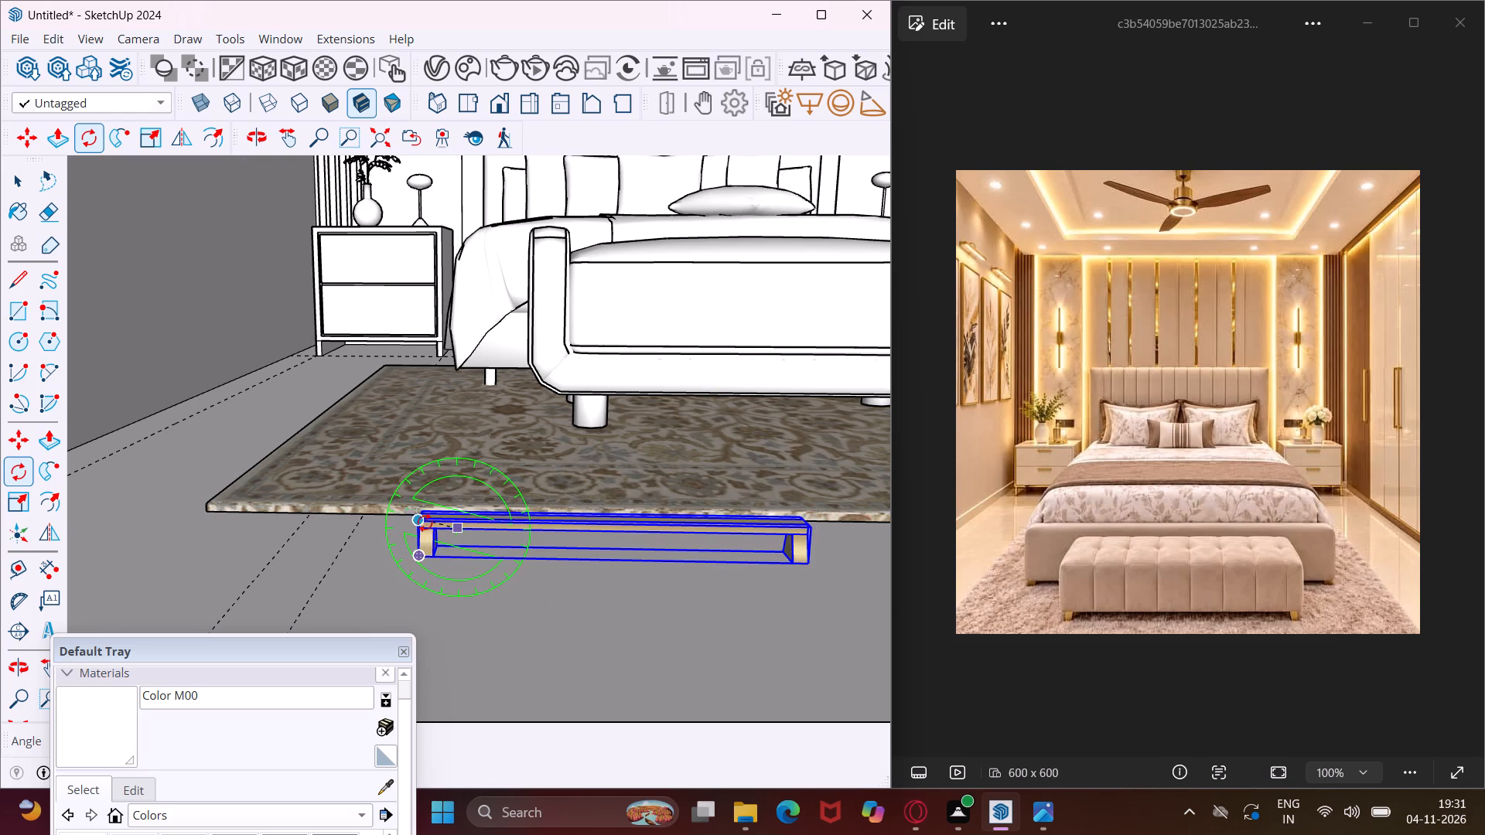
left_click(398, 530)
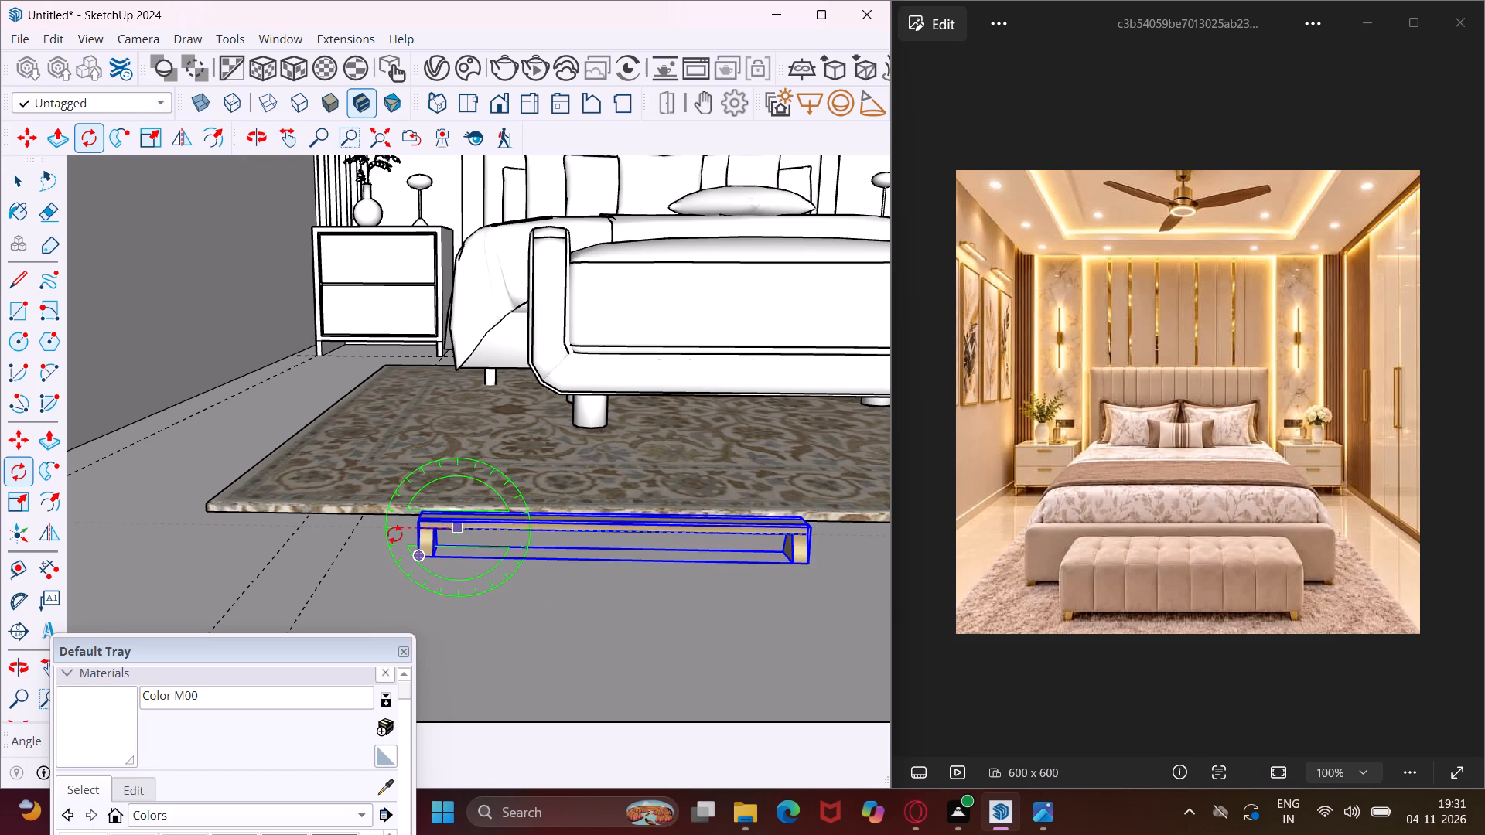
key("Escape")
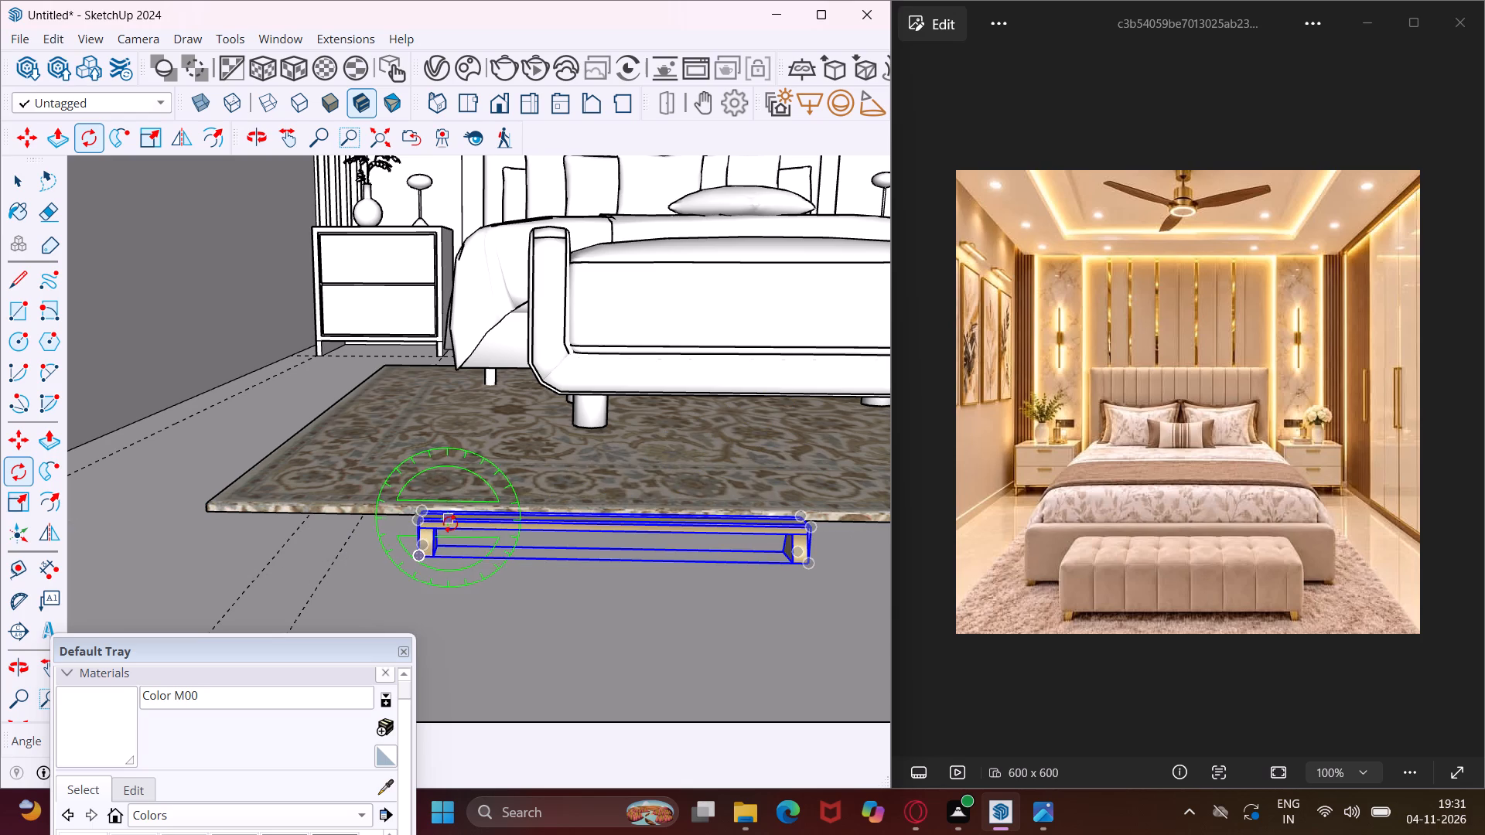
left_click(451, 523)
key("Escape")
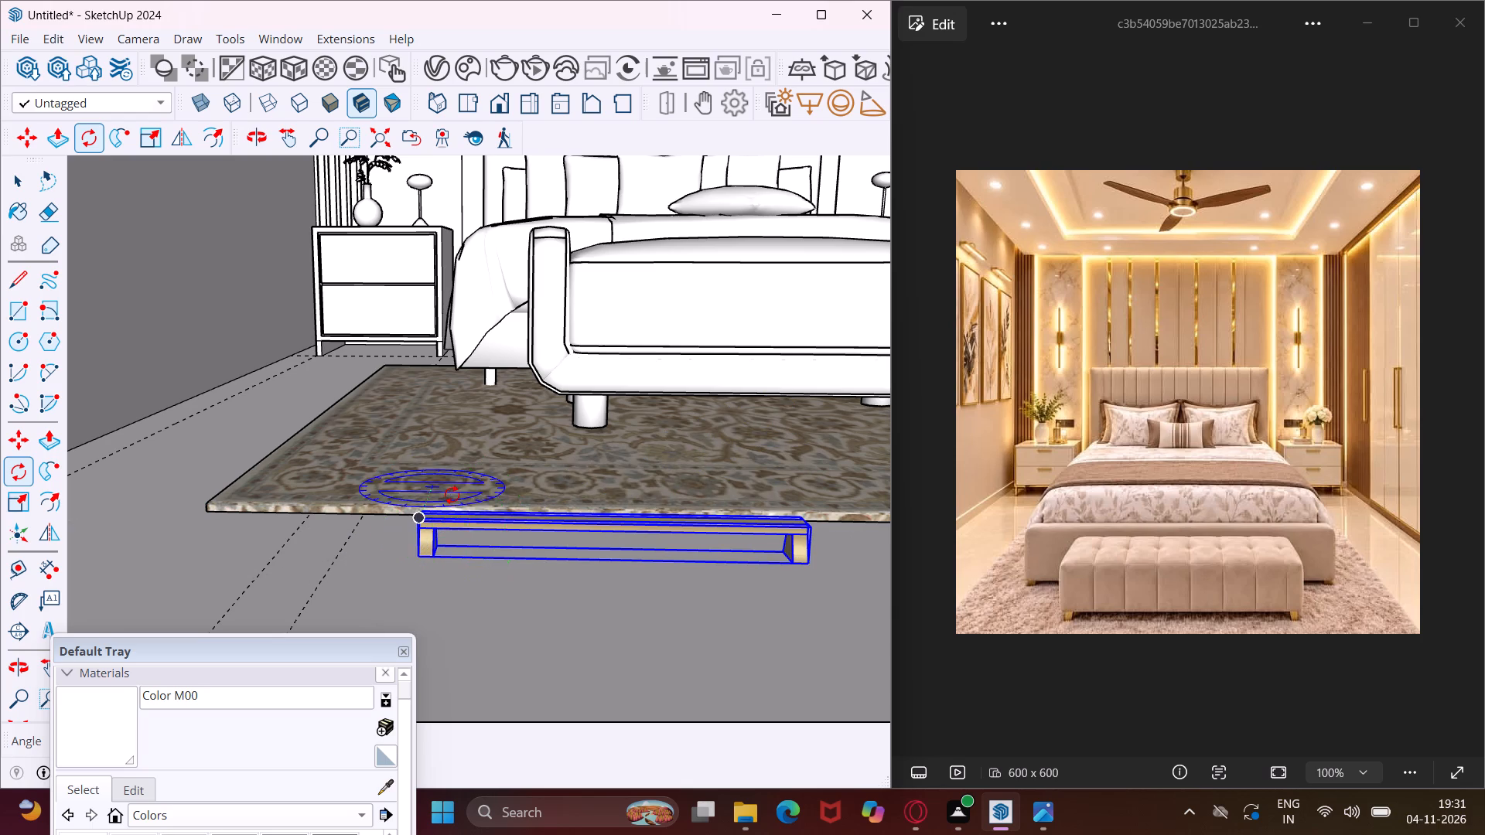
Rotate the horizontal handle 90° around its length, locked to the red axis.
key("Right")
left_click(583, 529)
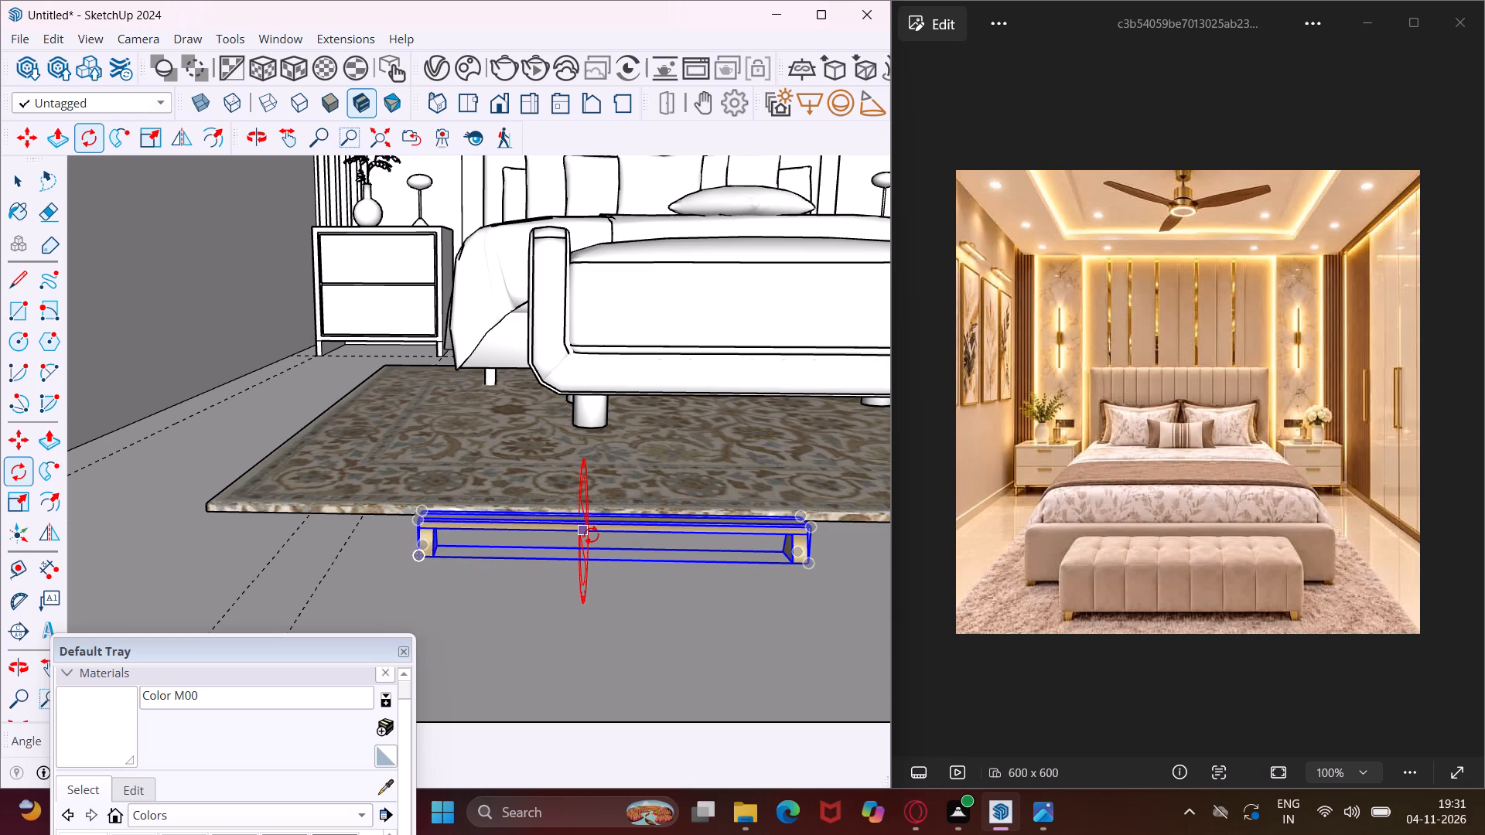
left_click(595, 561)
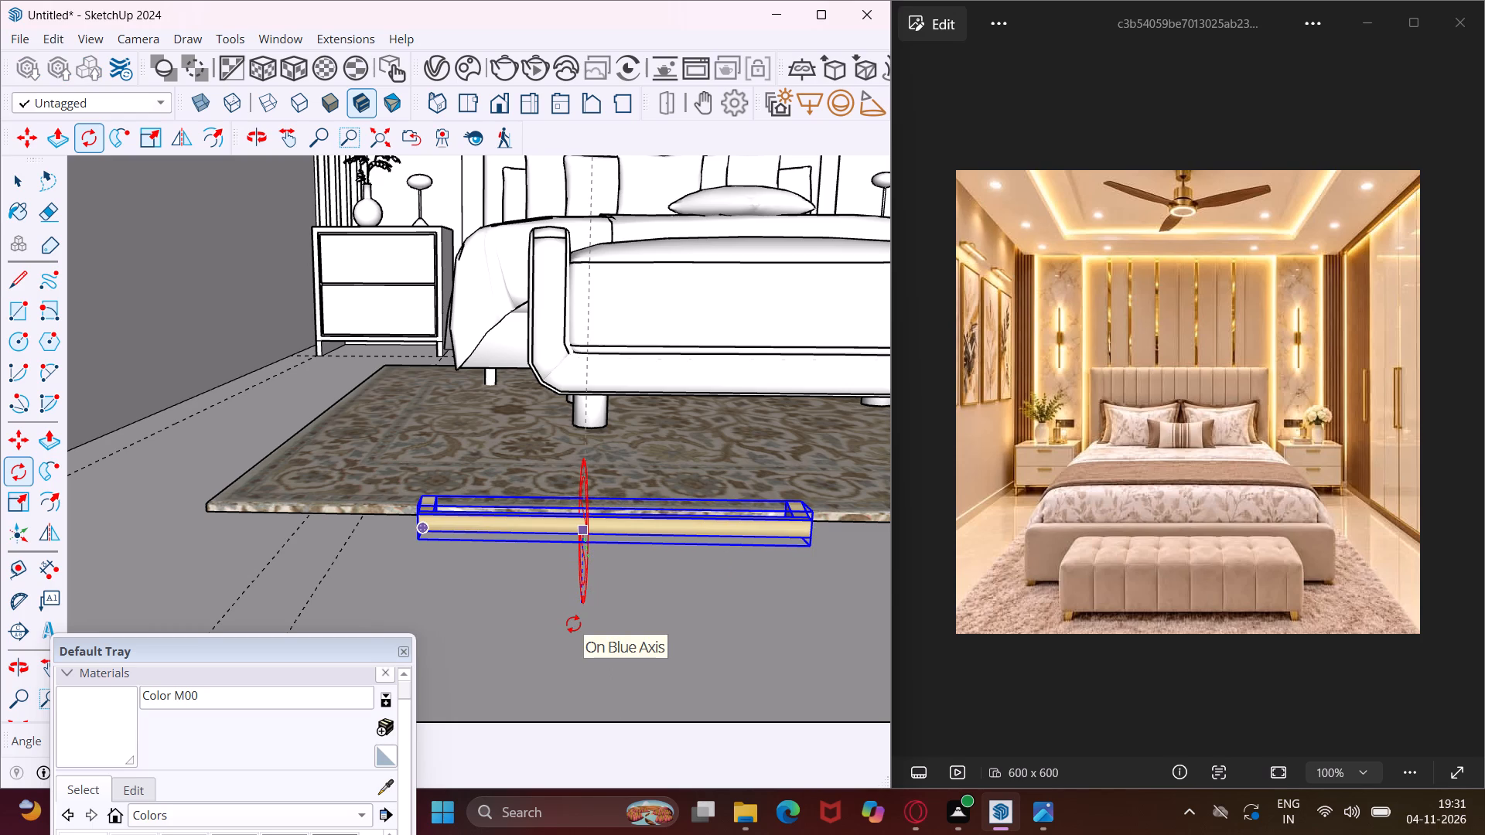
type("90")
key("Return")
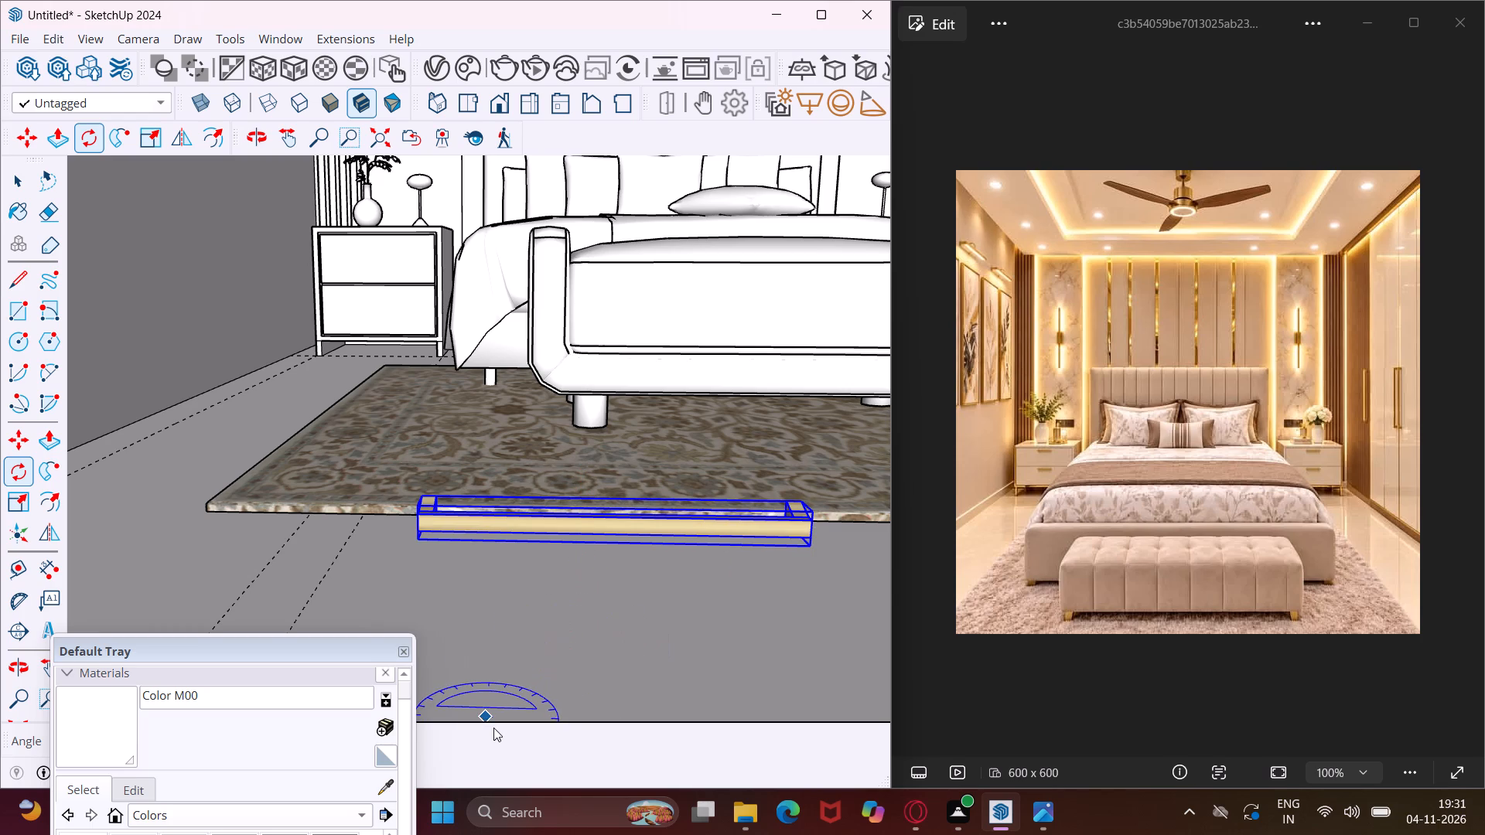
Scale the horizontal handle down along the red axis to shorten it to drawer-pull length.
middle_click_drag(490, 728, 207, 731)
scroll(333, 593, "down", 5)
middle_click_drag(493, 567, 469, 577)
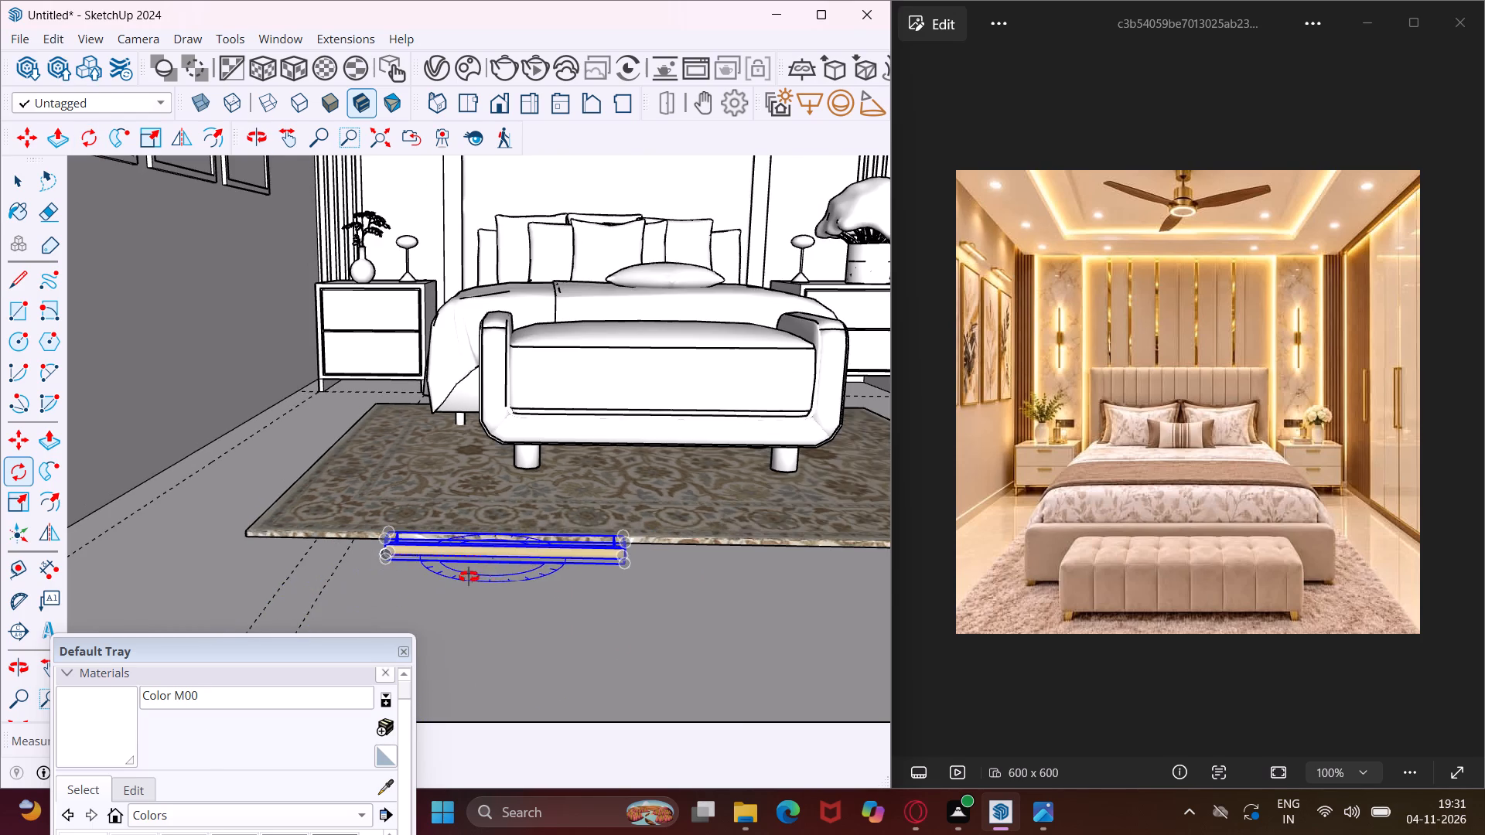
middle_click_drag(469, 577, 323, 615)
scroll(293, 510, "down", 2)
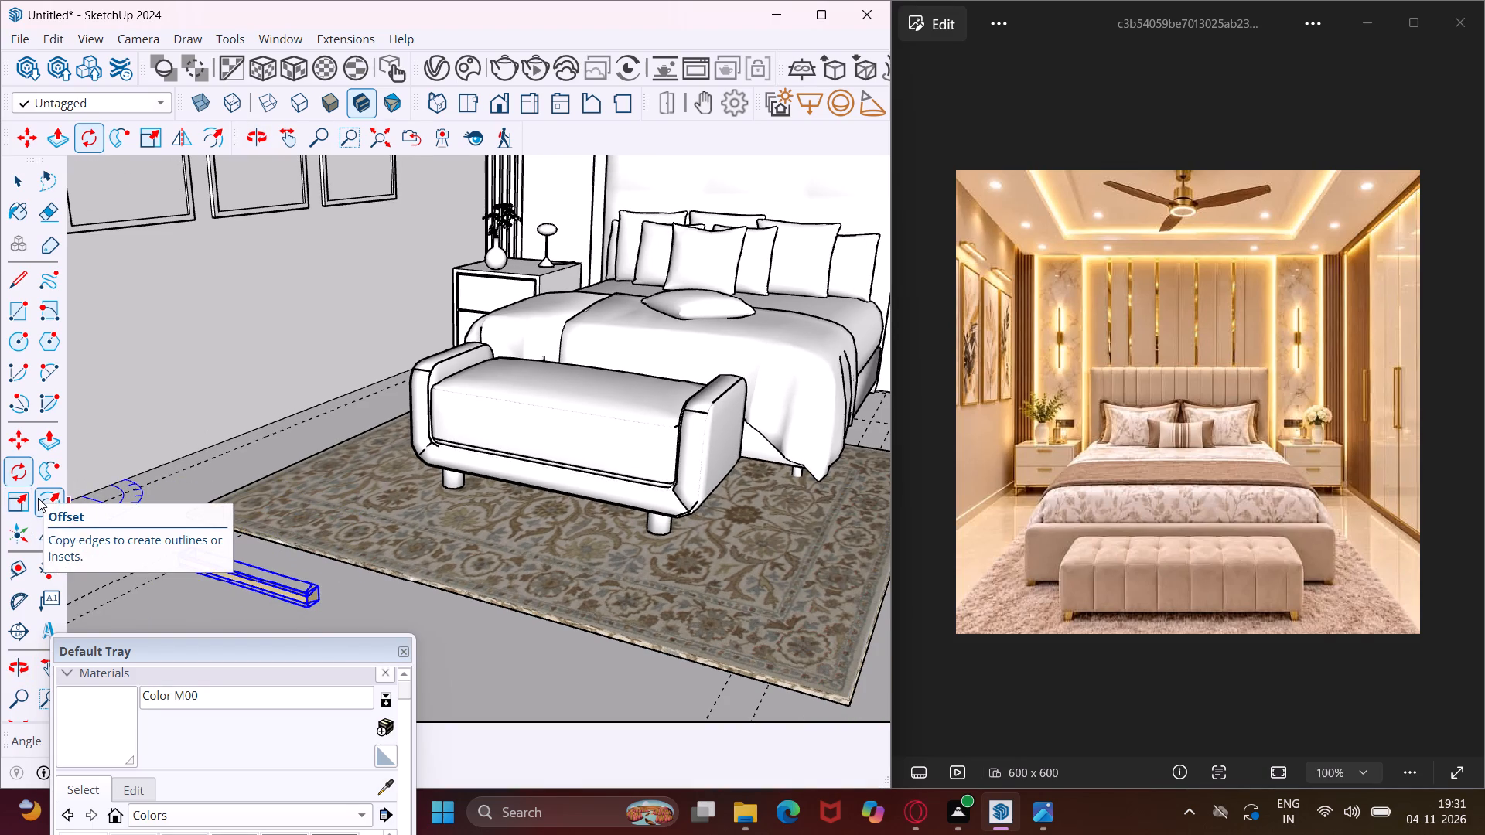
left_click(22, 501)
scroll(251, 580, "up", 11)
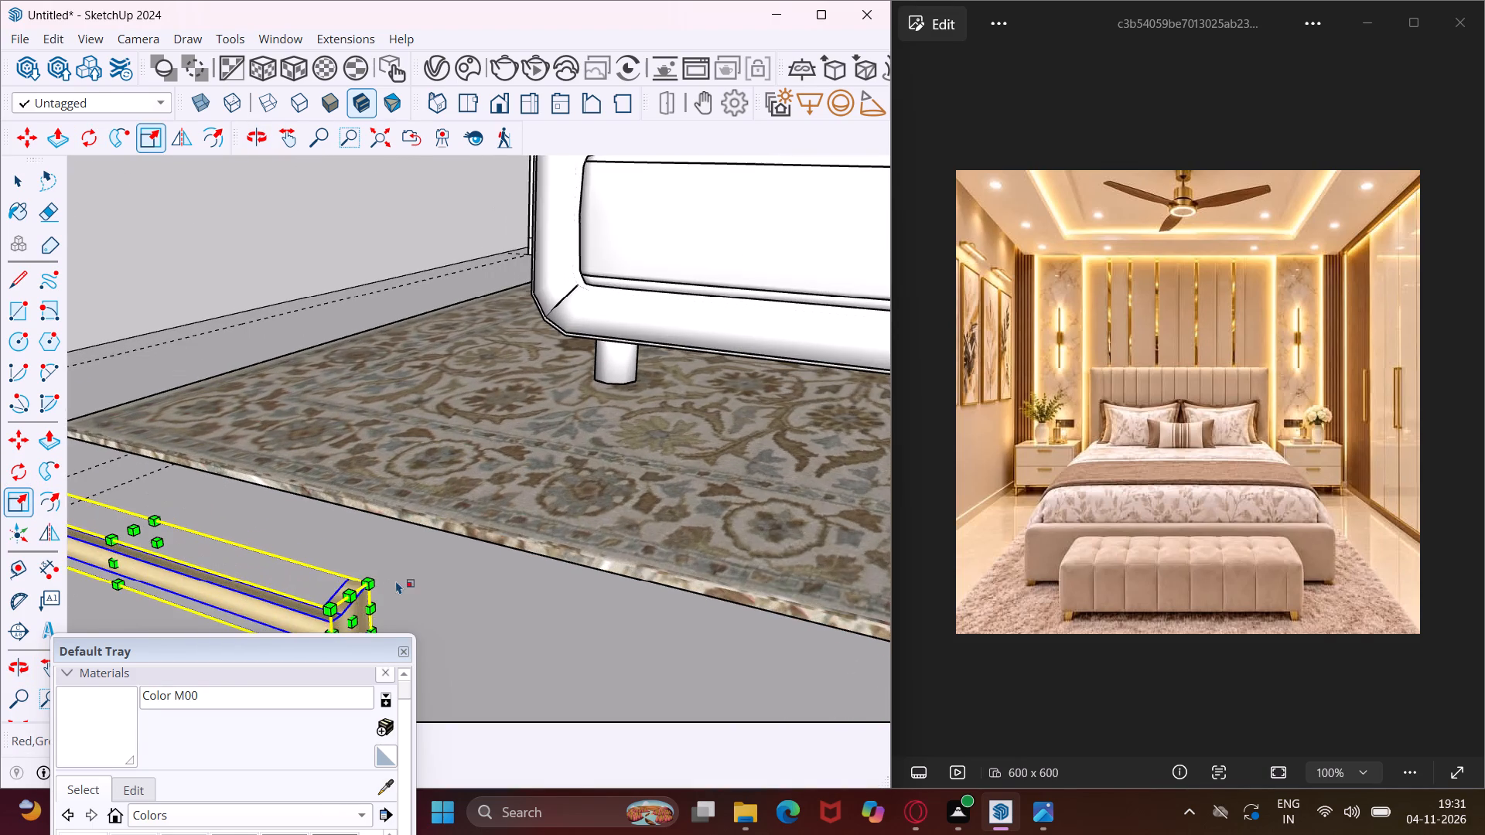
scroll(371, 596, "up", 2)
left_click(346, 627)
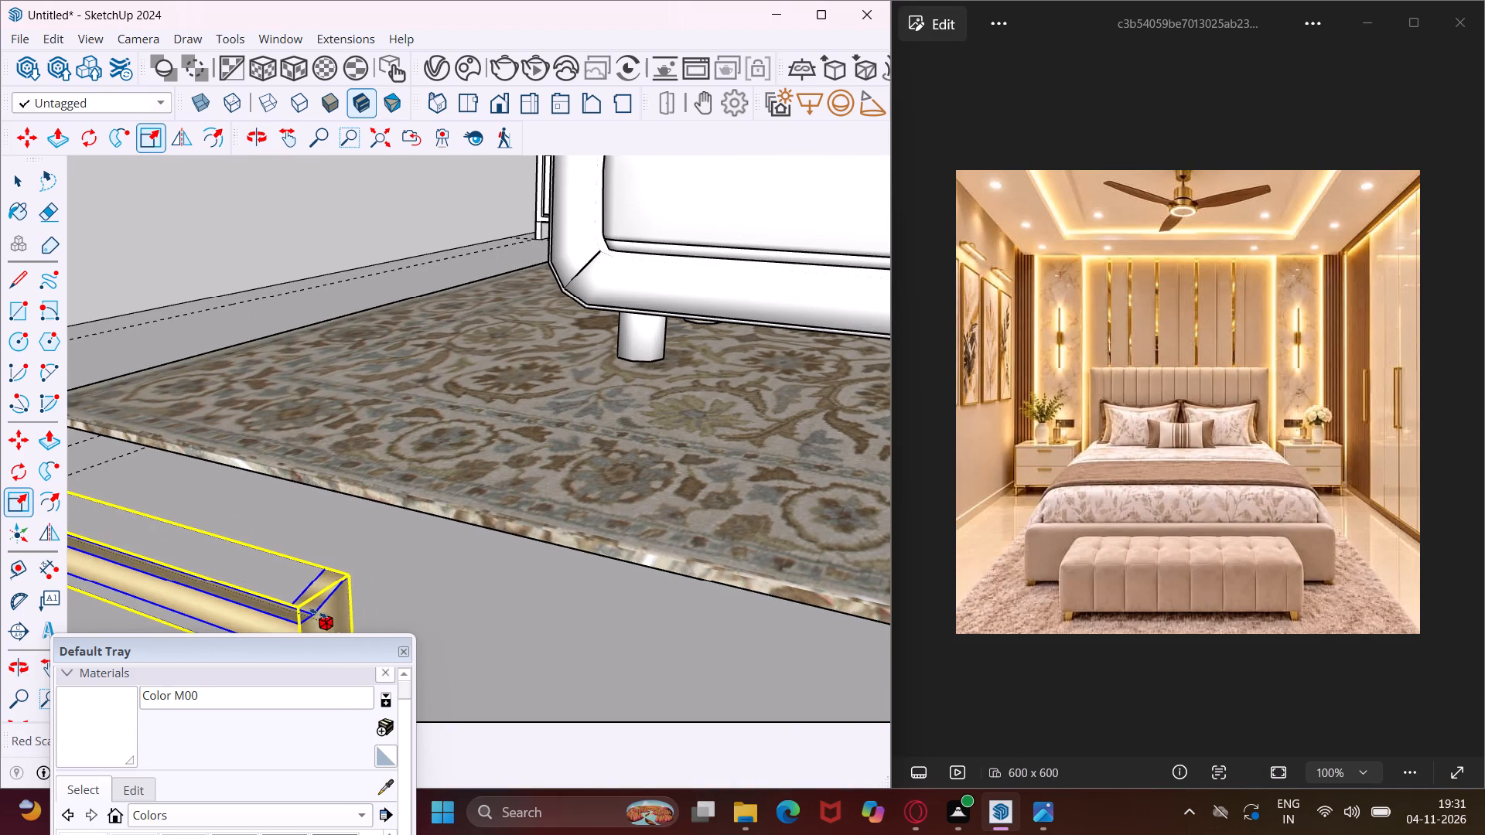
scroll(278, 591, "down", 8)
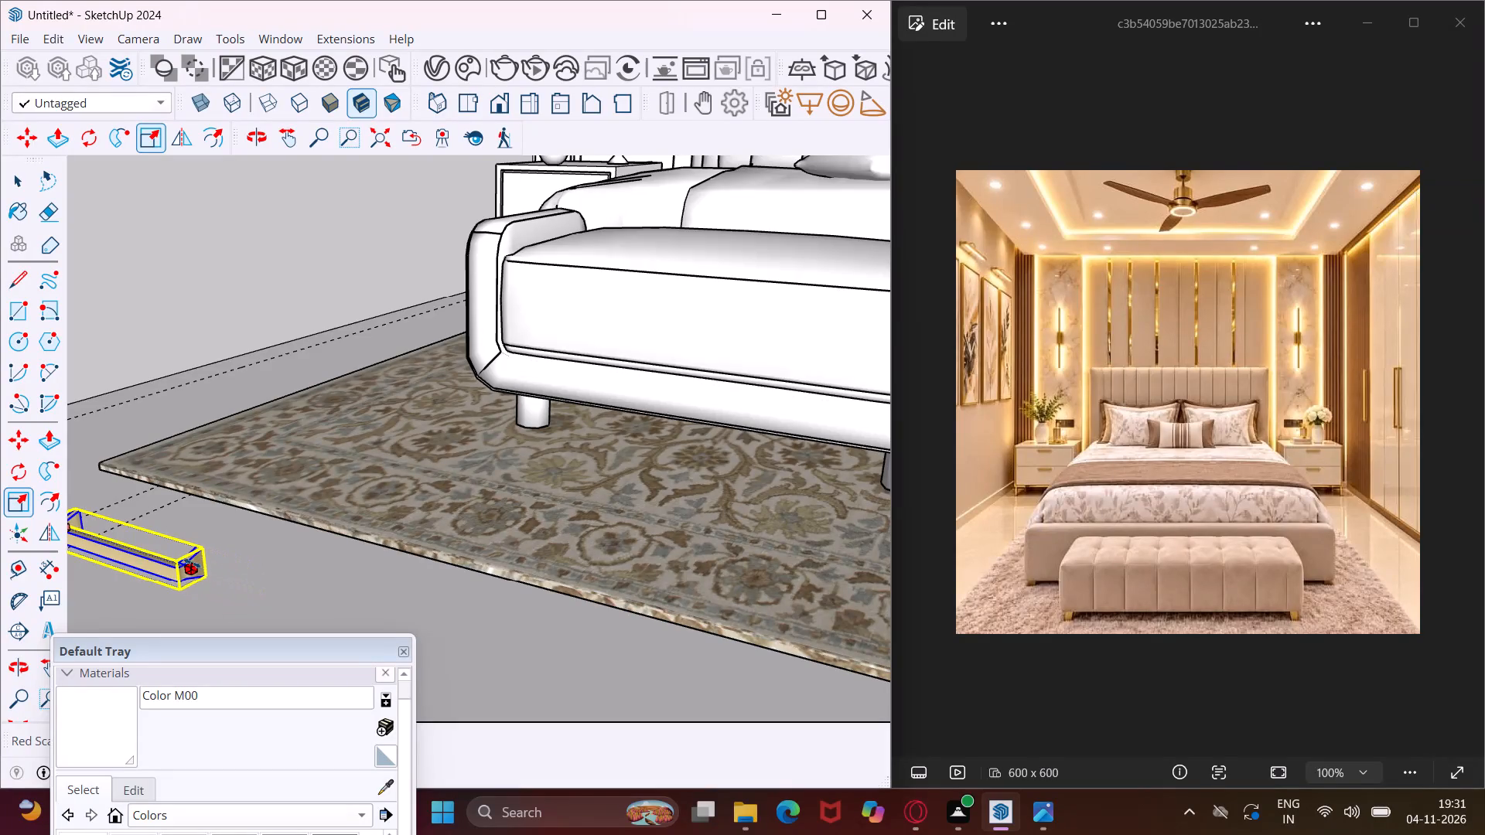
left_click(159, 564)
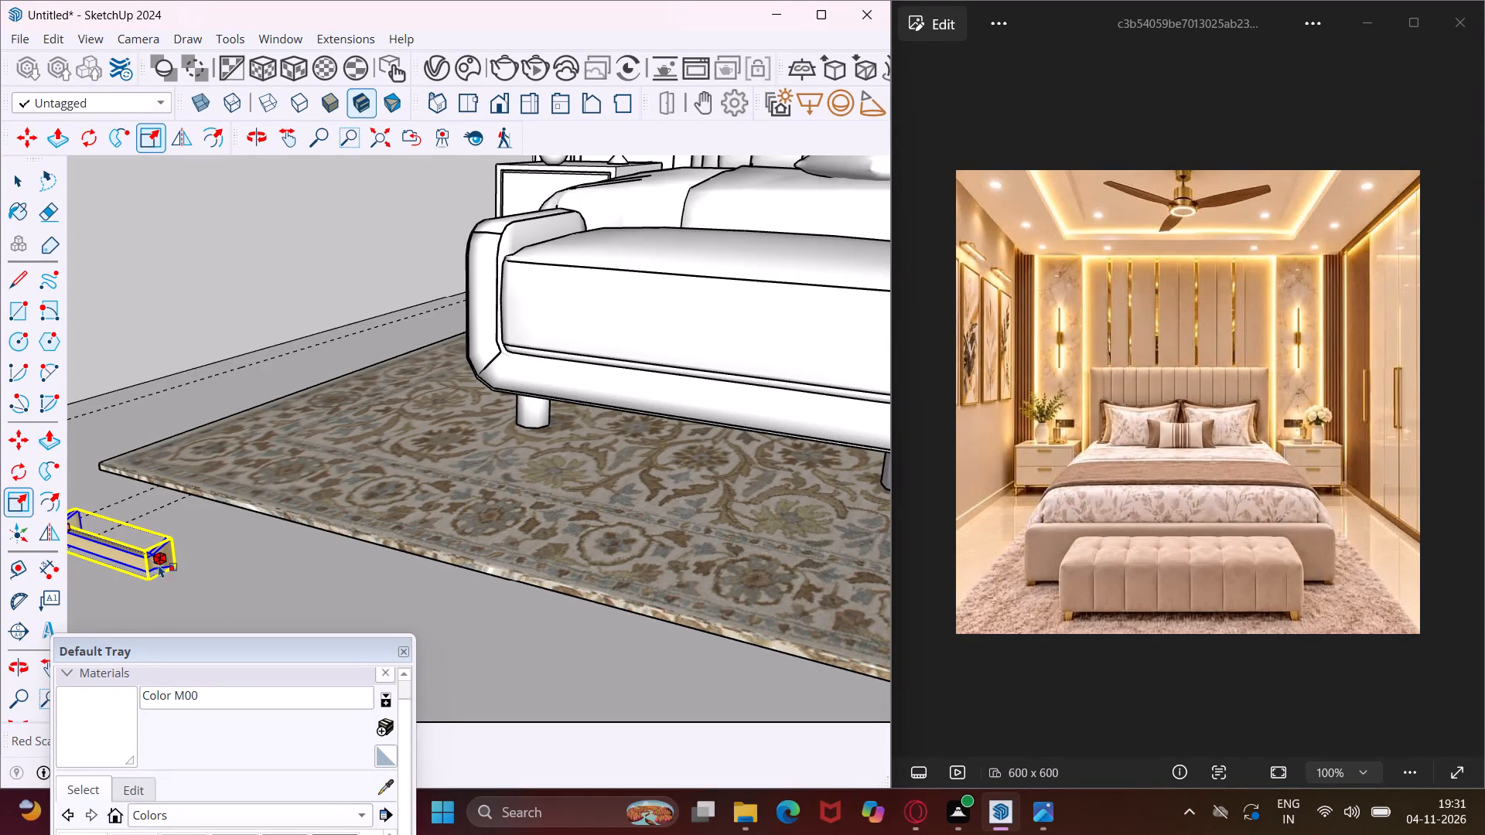
Move the shortened handle by its end corner onto the upper drawer front of the nightstand beside the picture-frame wall.
key("m")
scroll(164, 578, "up", 7)
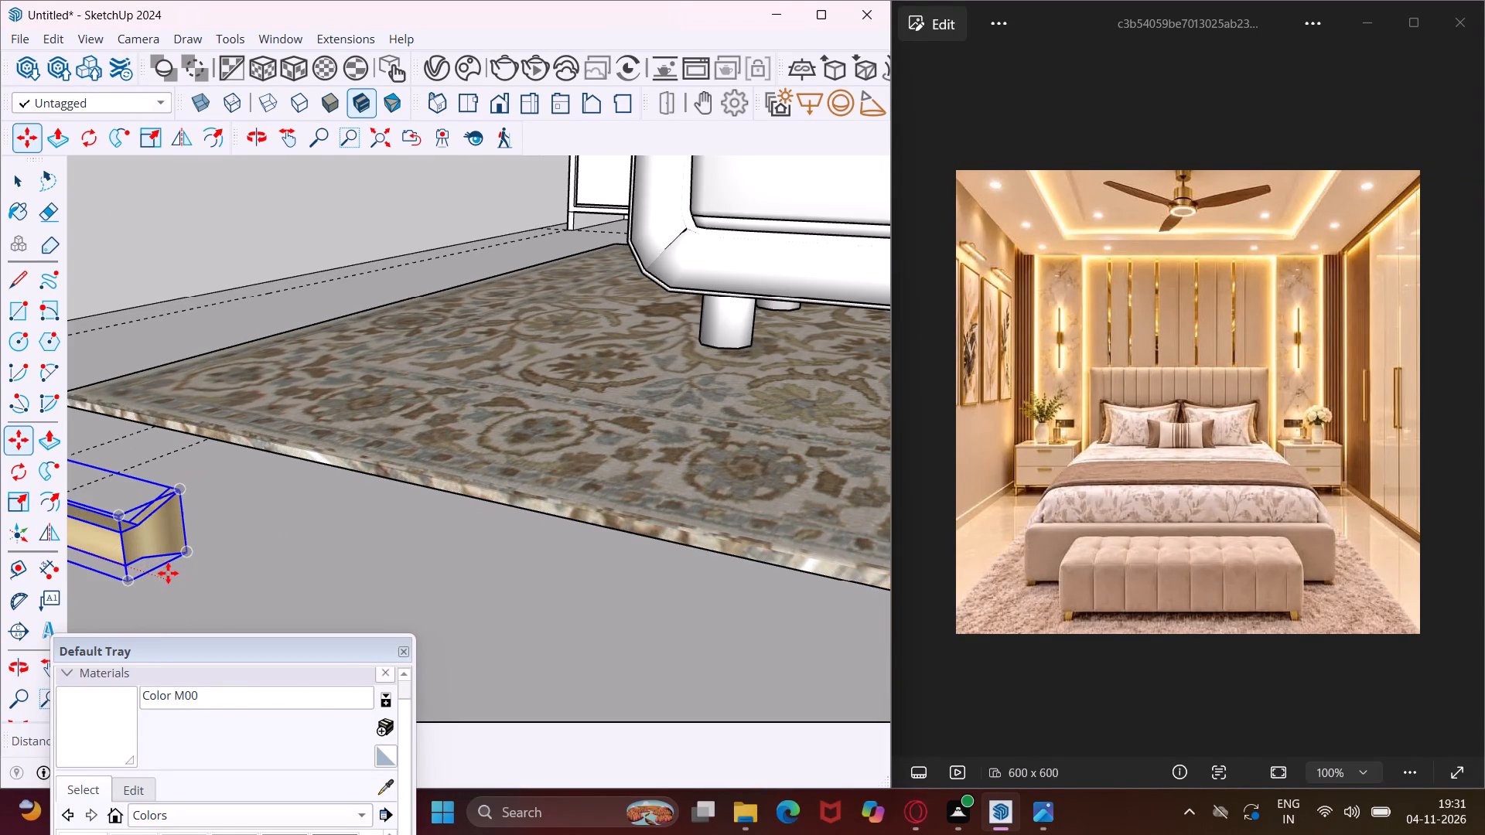
left_click(184, 554)
scroll(294, 420, "up", 1)
scroll(294, 420, "down", 7)
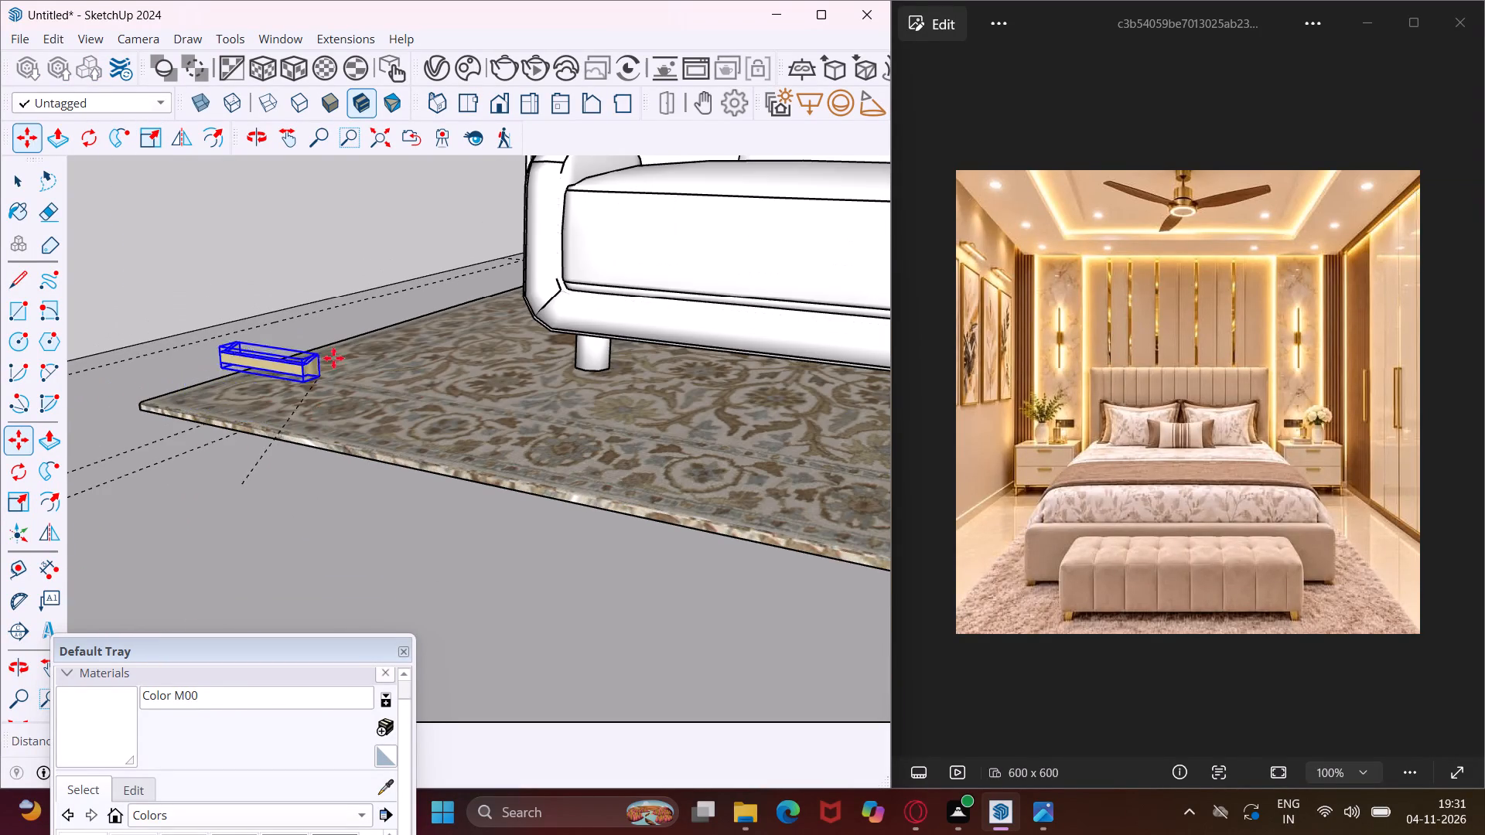
scroll(339, 349, "down", 3)
middle_click_drag(339, 349, 321, 533)
scroll(358, 484, "down", 2)
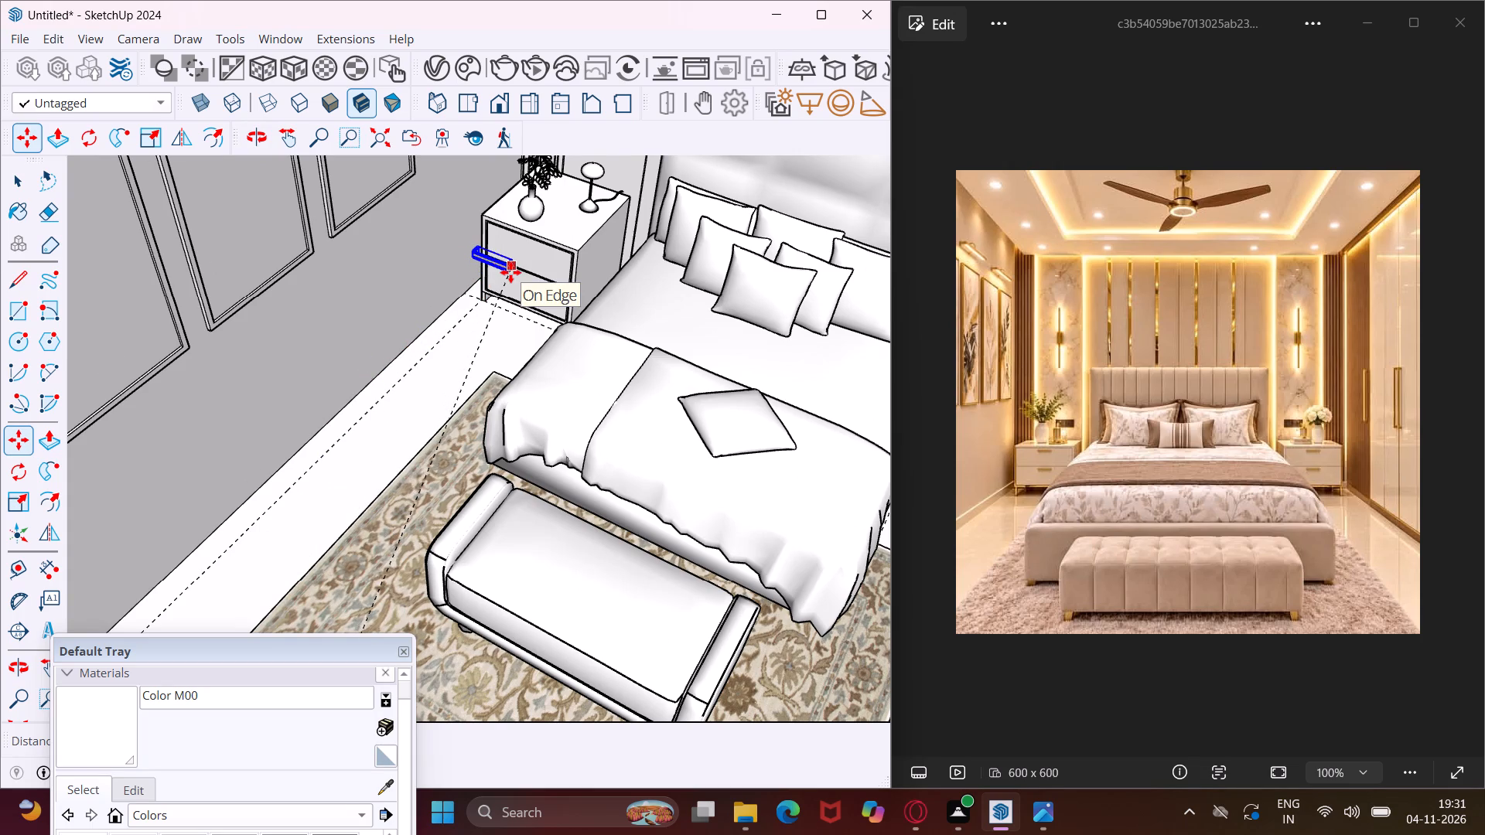
scroll(510, 272, "up", 12)
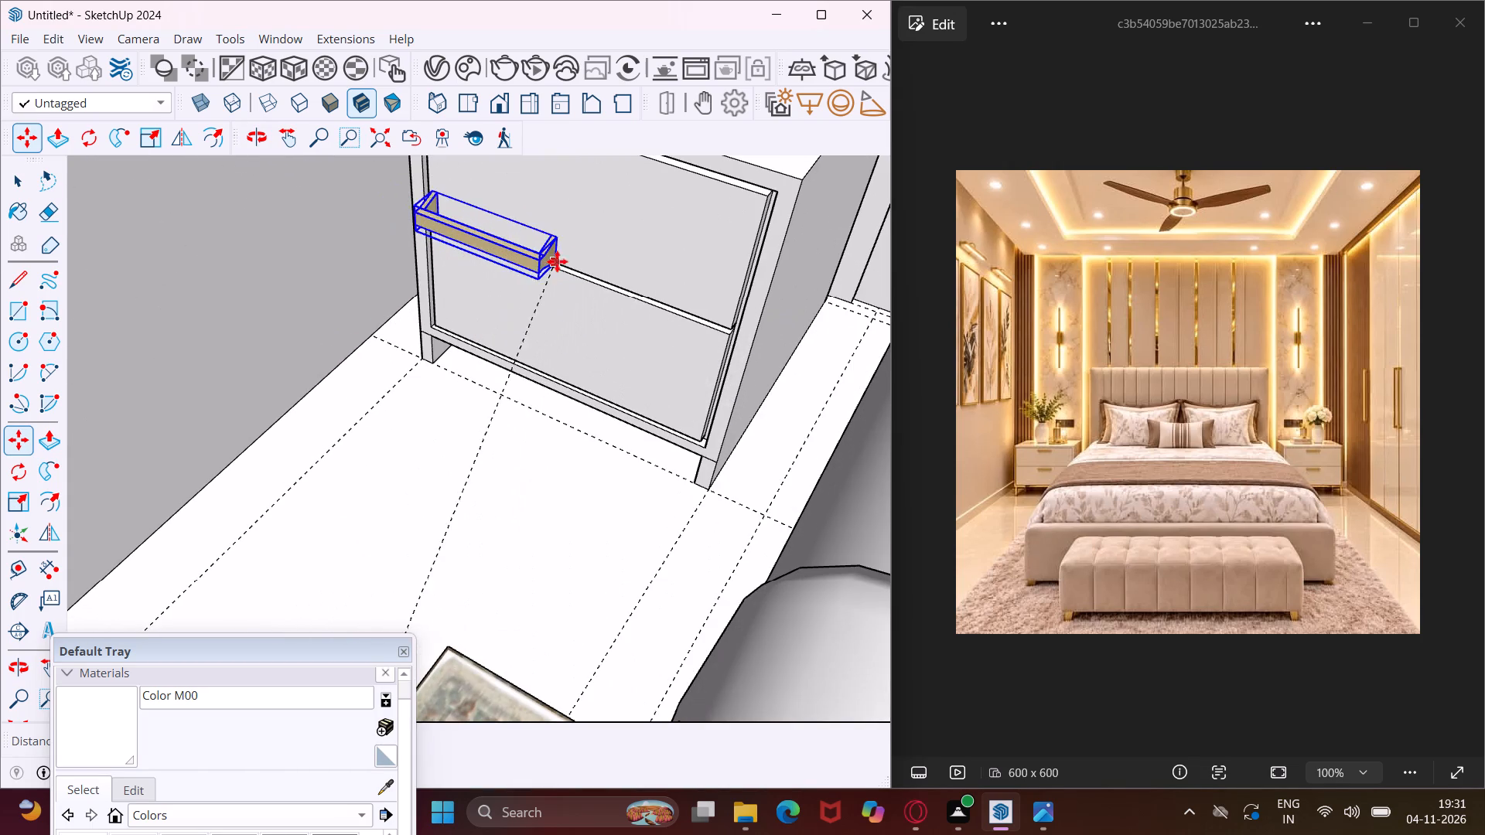
left_click(646, 245)
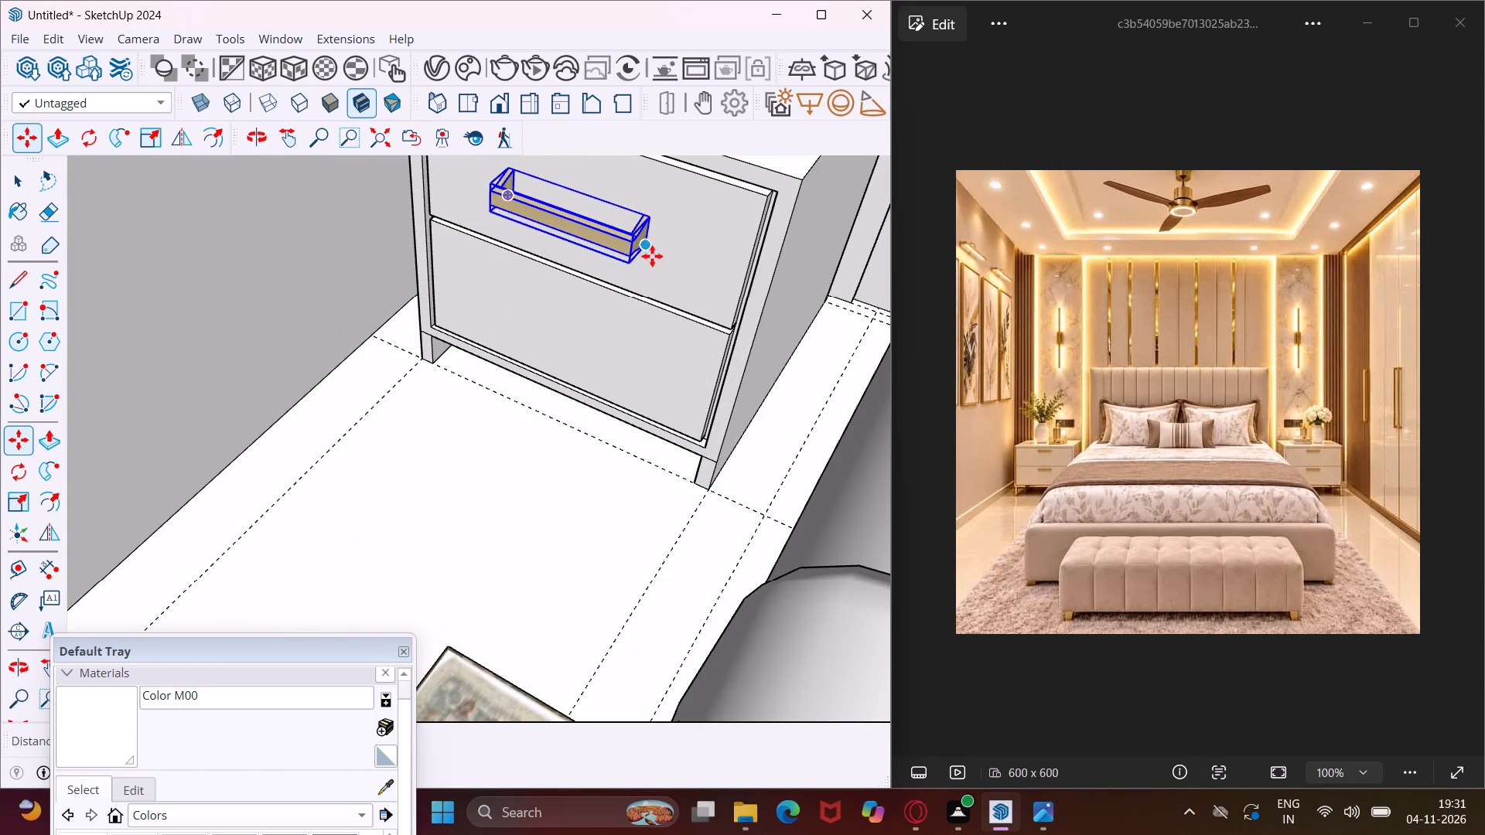
Copy the handle straight down onto the lower drawer front of the same nightstand.
middle_click_drag(647, 266, 615, 309)
middle_click_drag(665, 280, 728, 199)
left_click(680, 223)
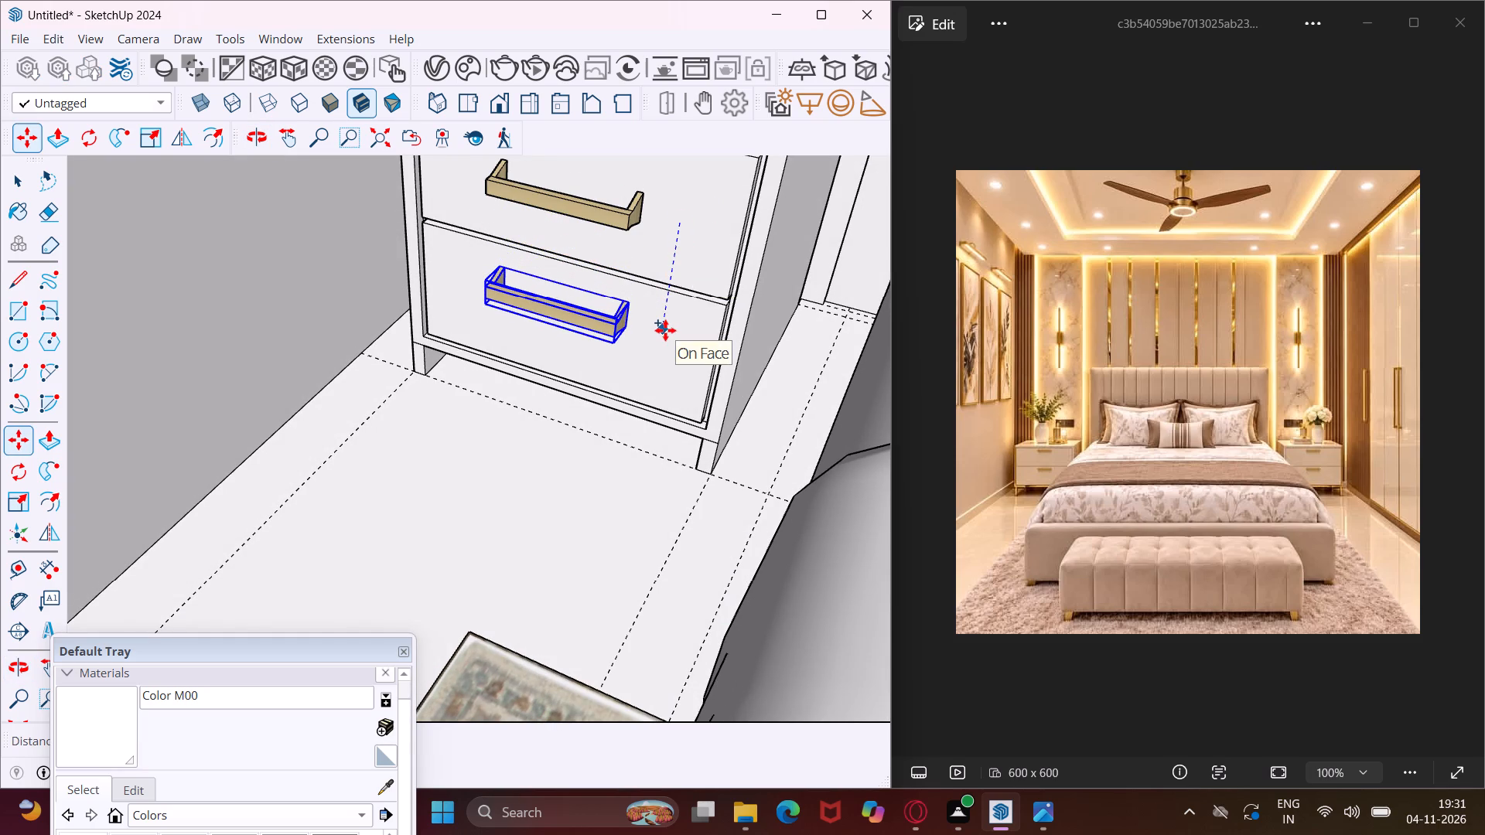
left_click(665, 330)
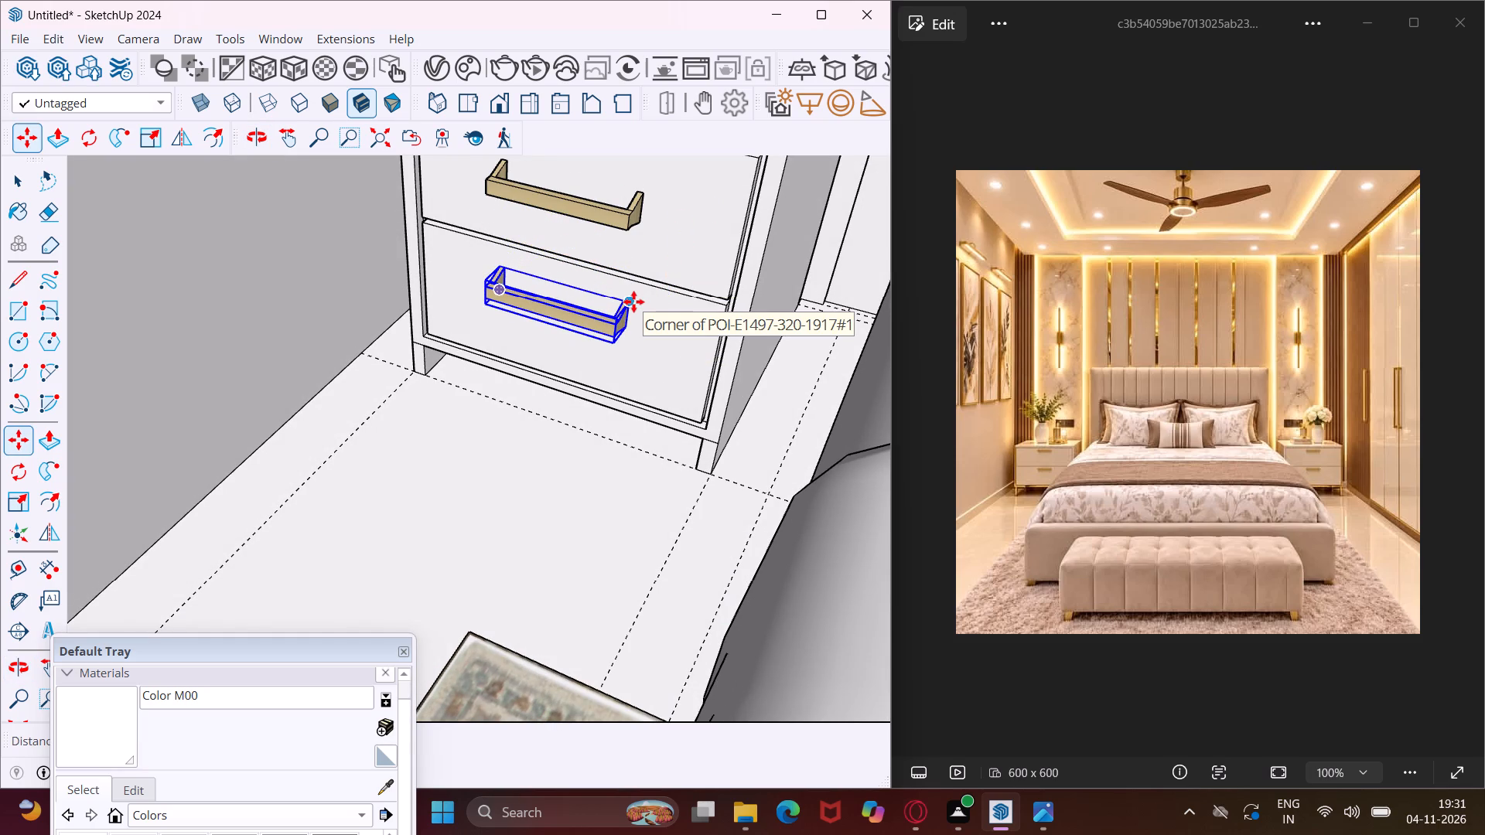
Copy both drawer handles to the wardrobe-side nightstand, using matching top front corners of the two nightstands as reference points.
key("space")
left_click(608, 221, "ctrl")
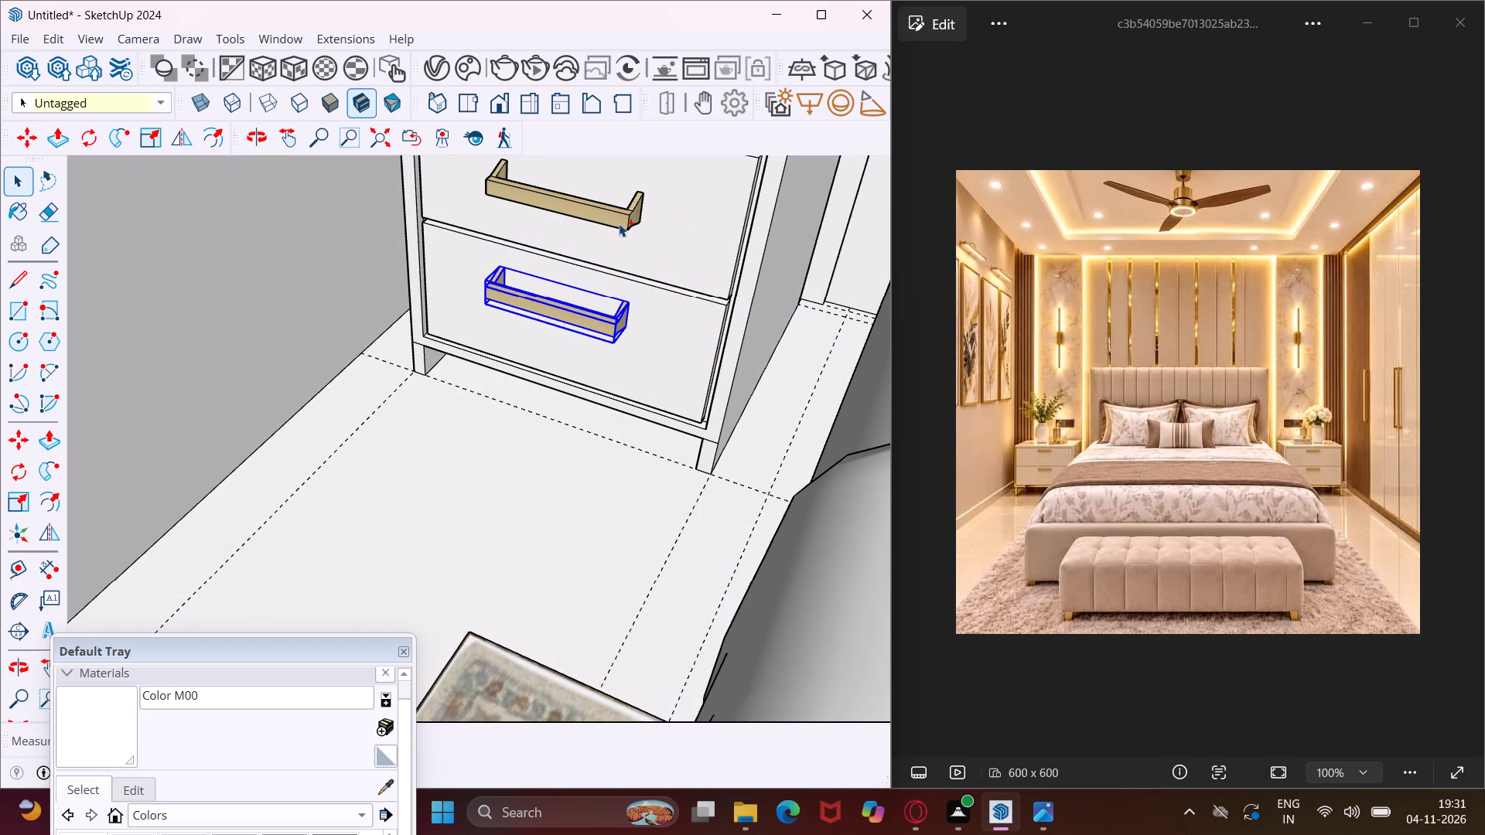
key("m")
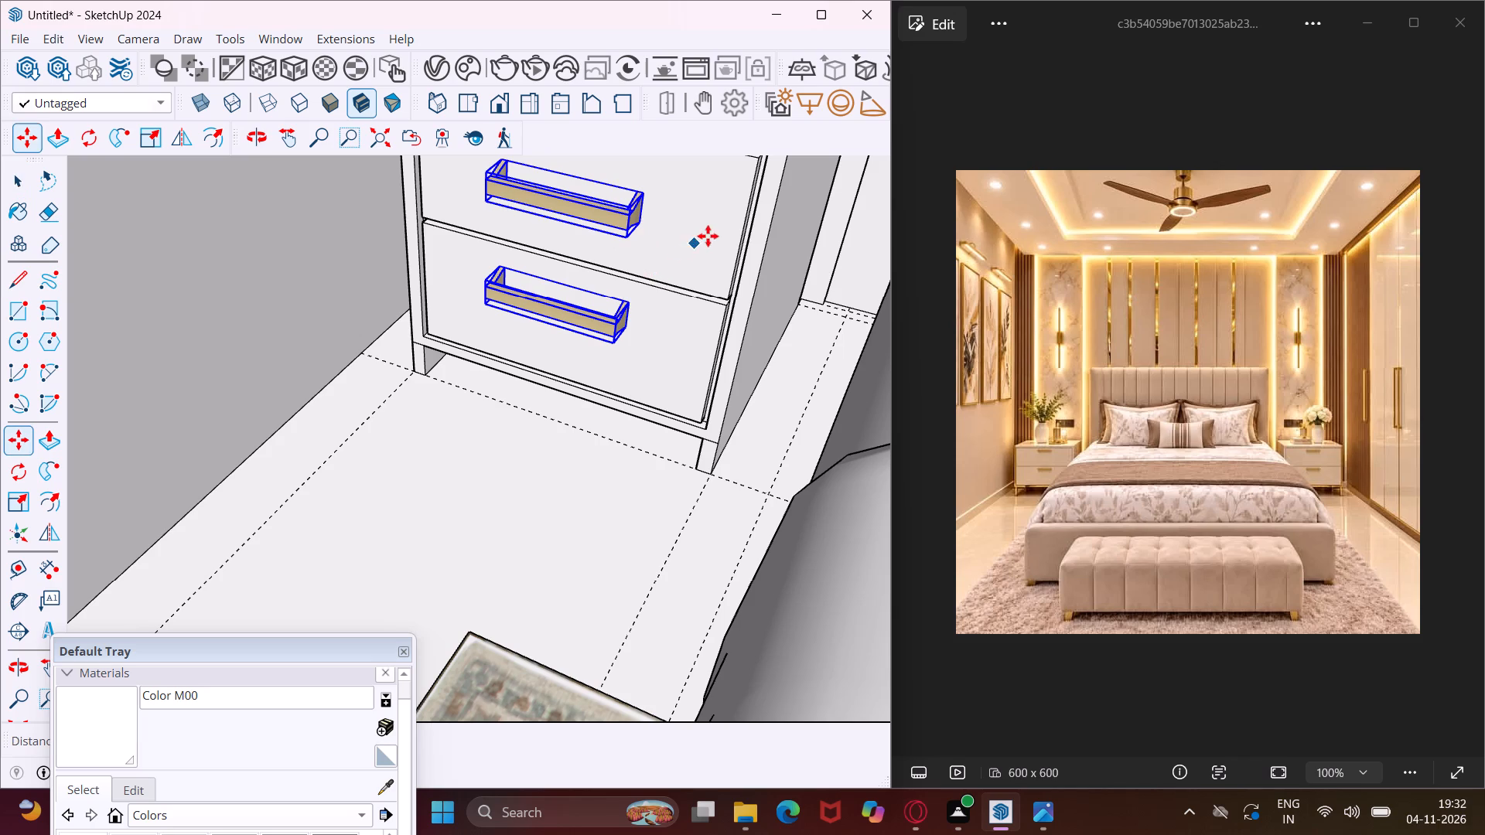
scroll(683, 260, "down", 7)
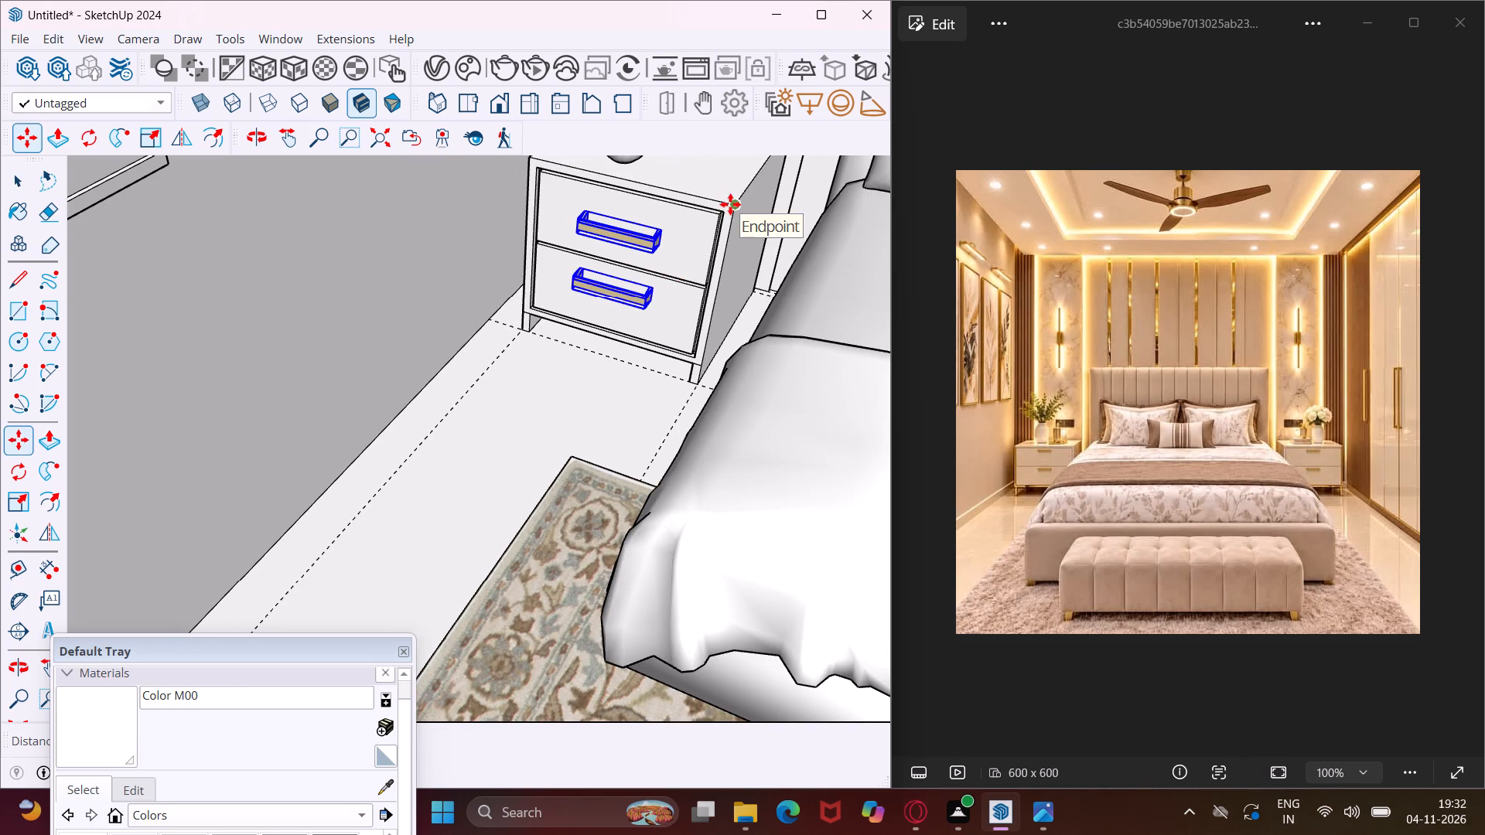
left_click(730, 204)
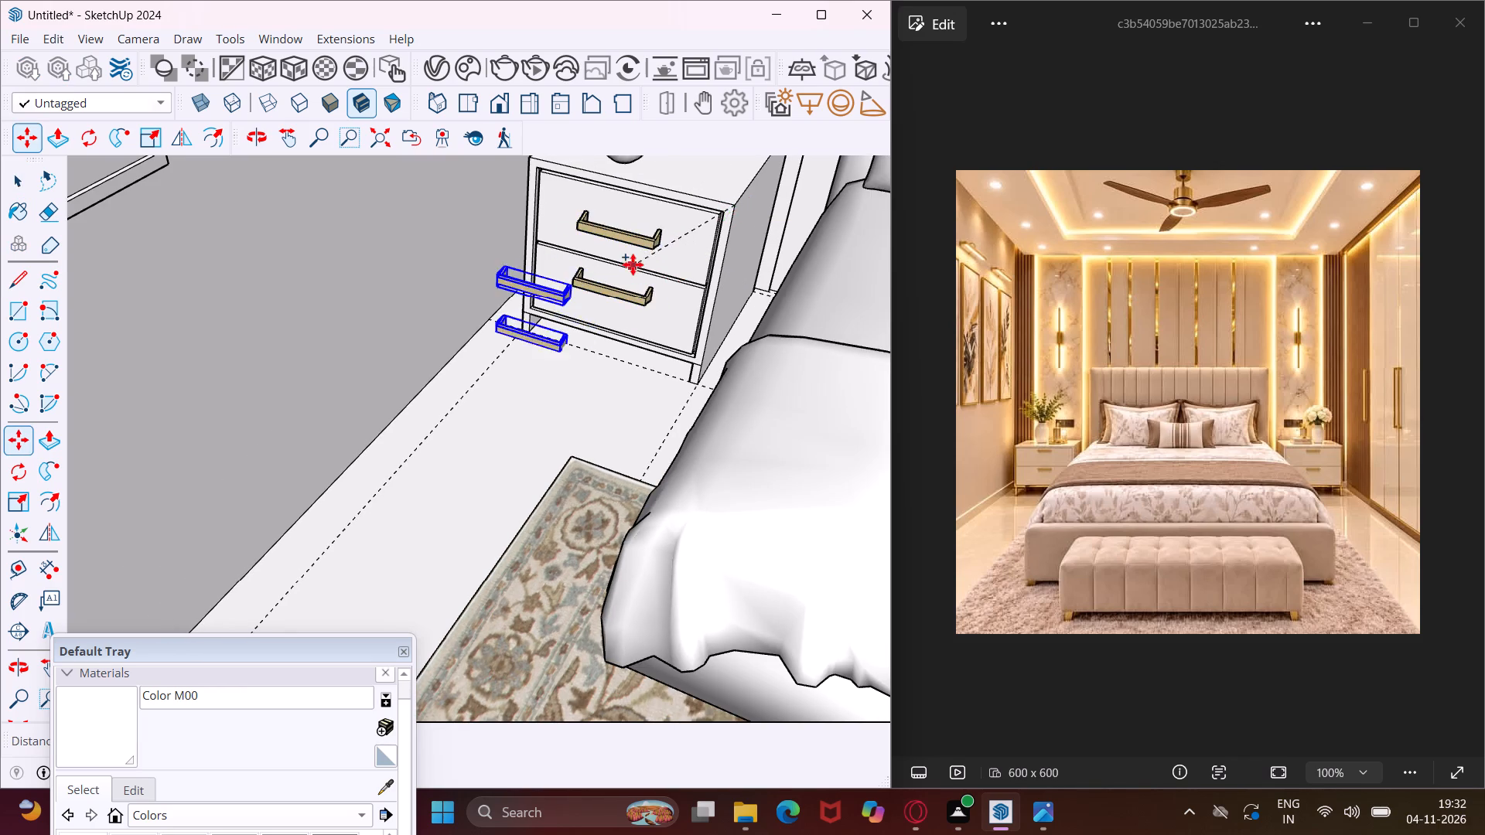
scroll(633, 264, "down", 19)
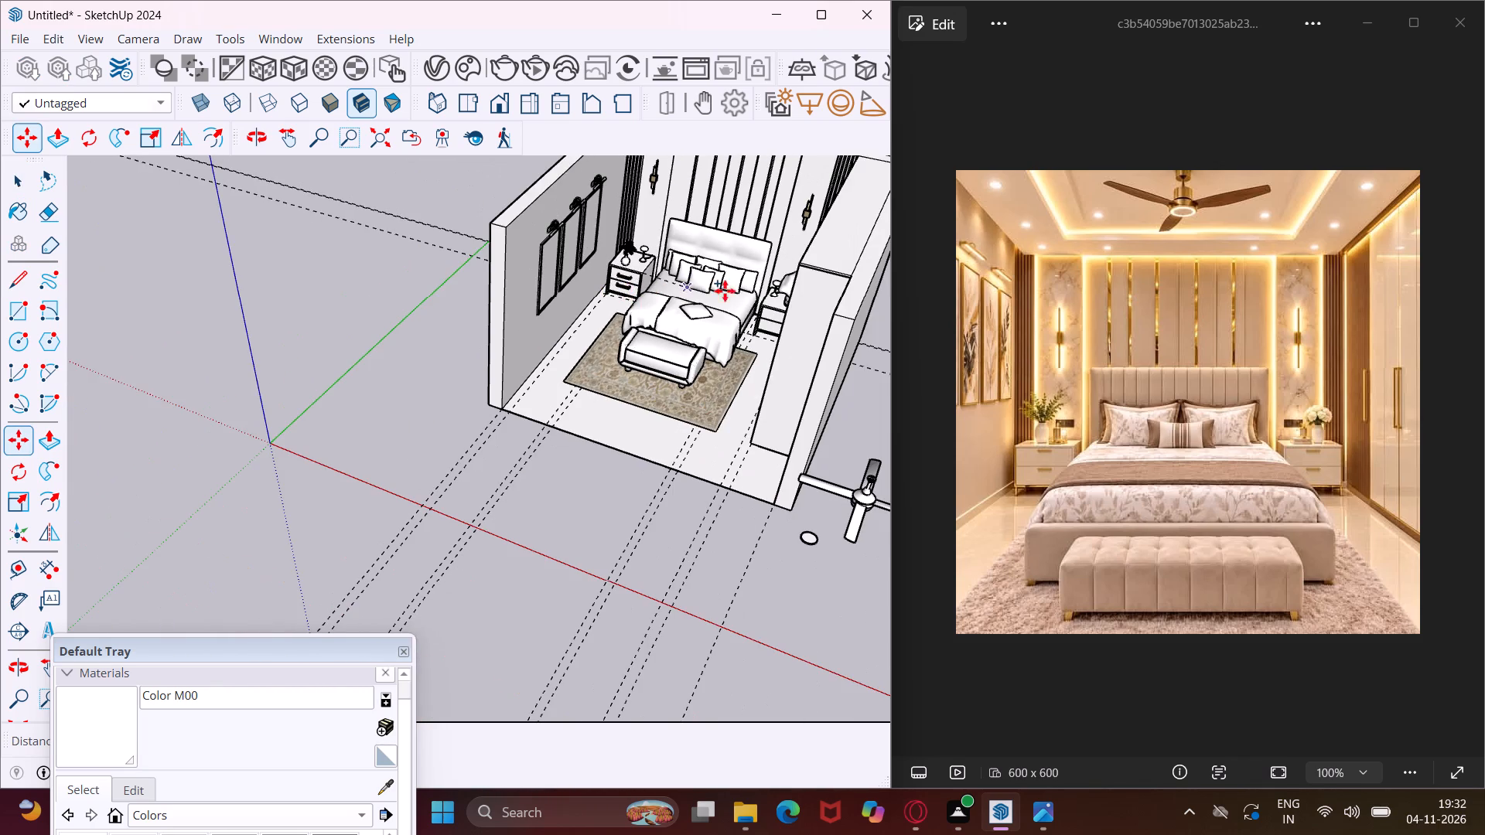
middle_click_drag(736, 291, 810, 325)
scroll(756, 285, "up", 4)
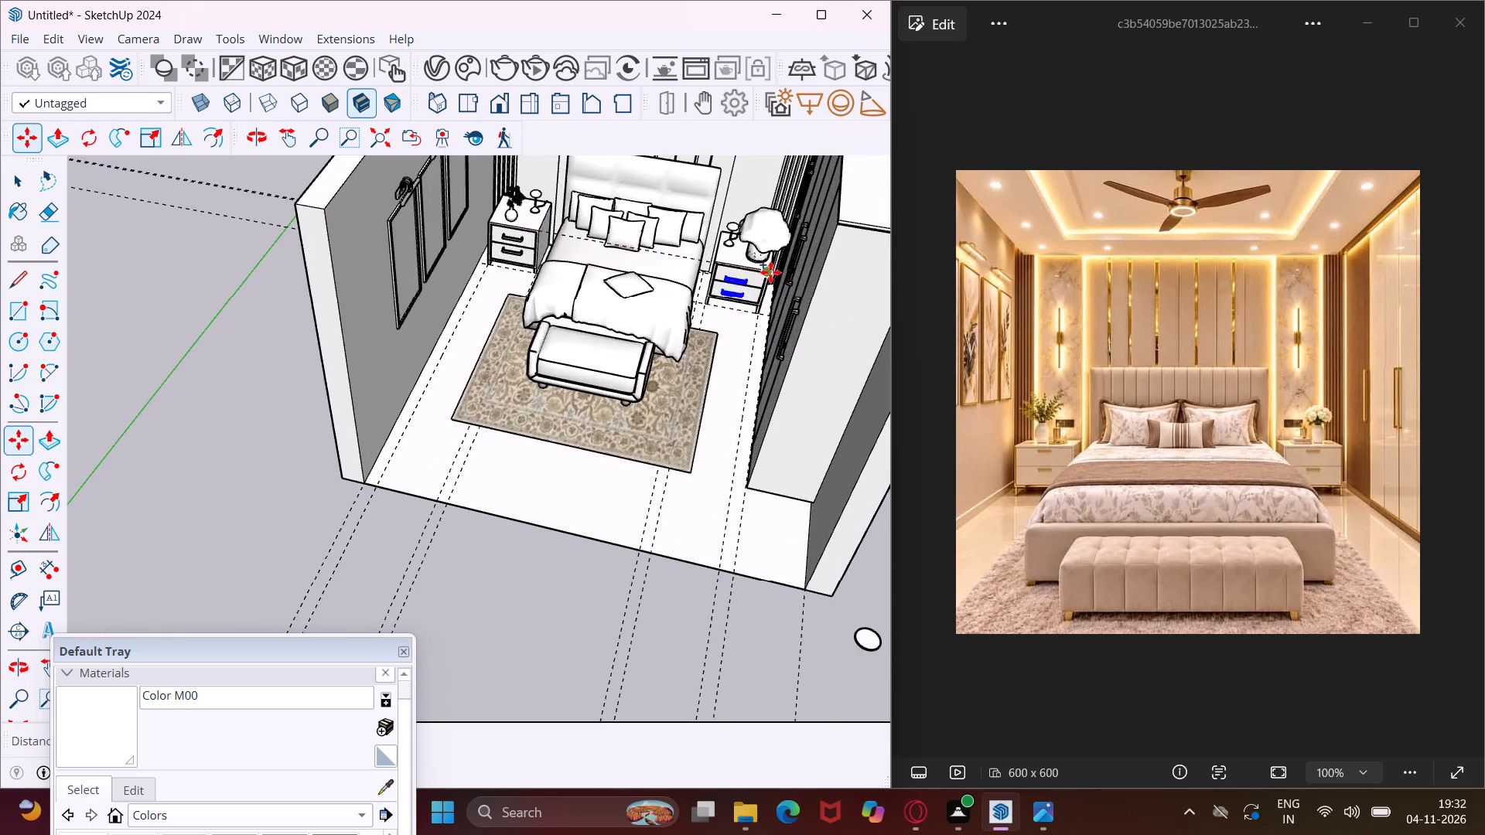
scroll(770, 272, "up", 19)
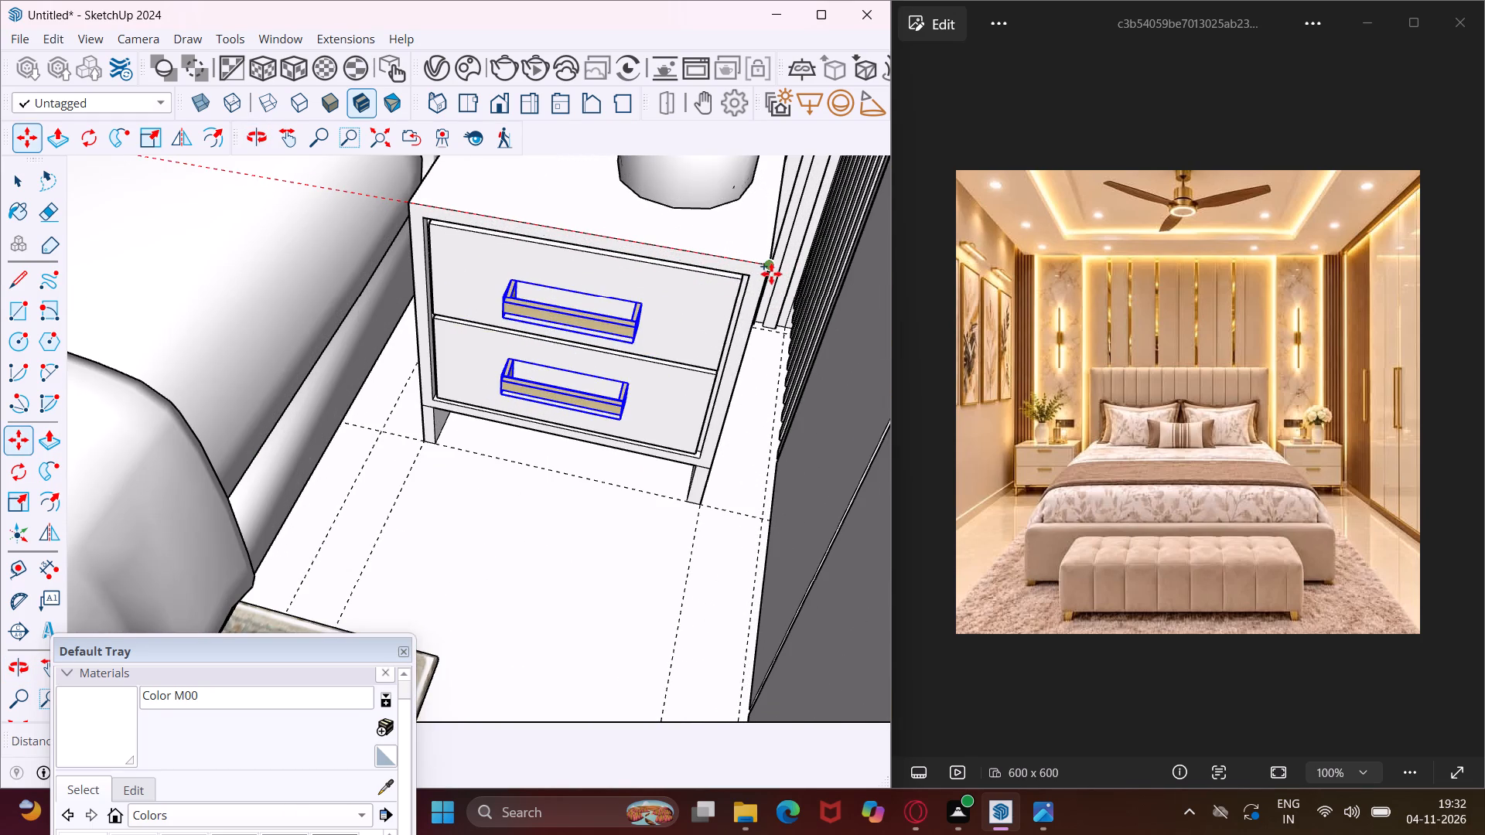
left_click(770, 273)
middle_click_drag(770, 273, 837, 221)
key("Escape")
key("space")
Delete all construction guides from the model.
scroll(594, 563, "down", 14)
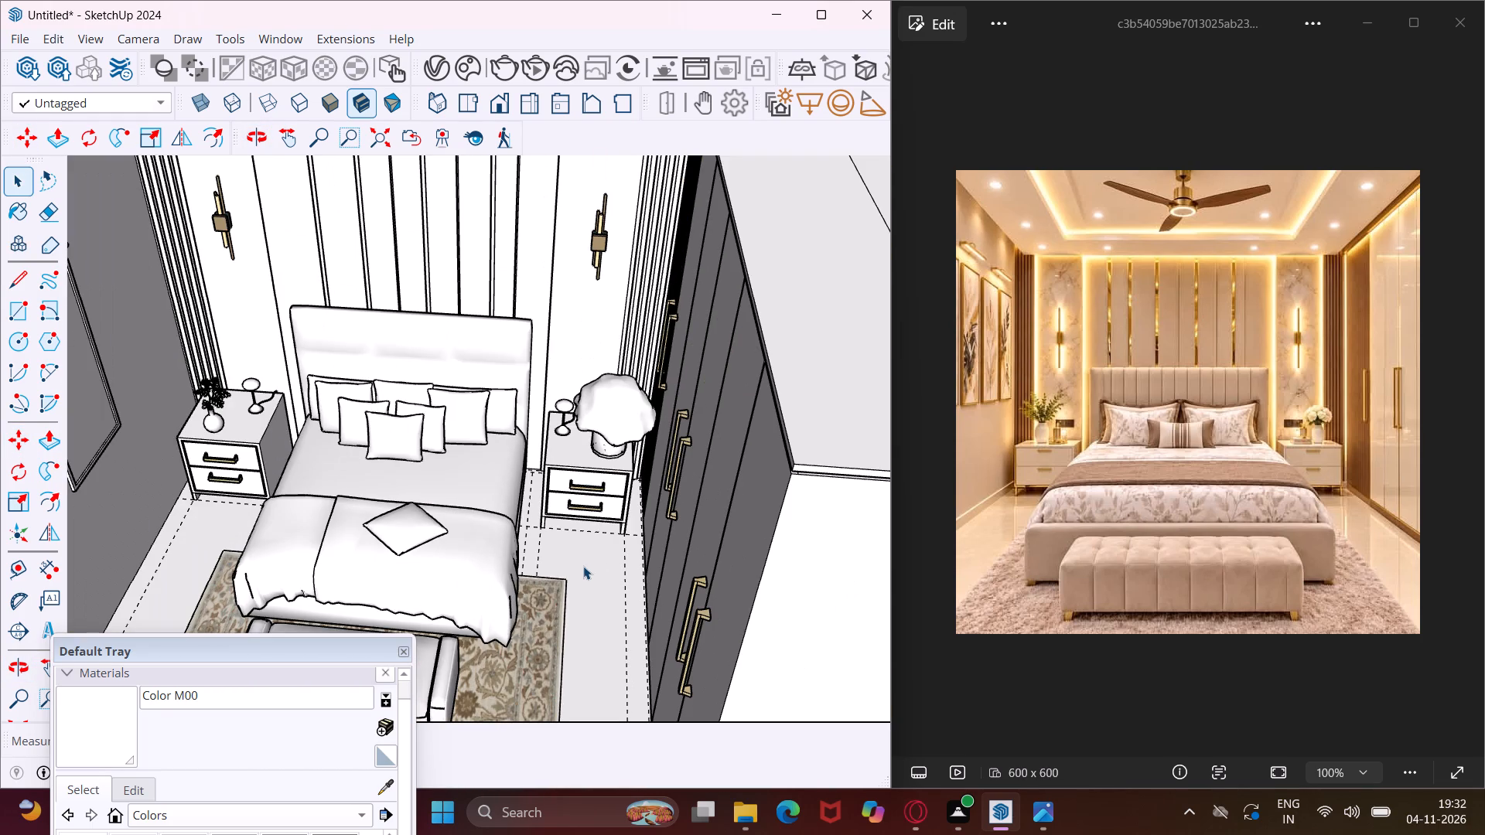
middle_click_drag(583, 566, 736, 507)
scroll(736, 507, "up", 1)
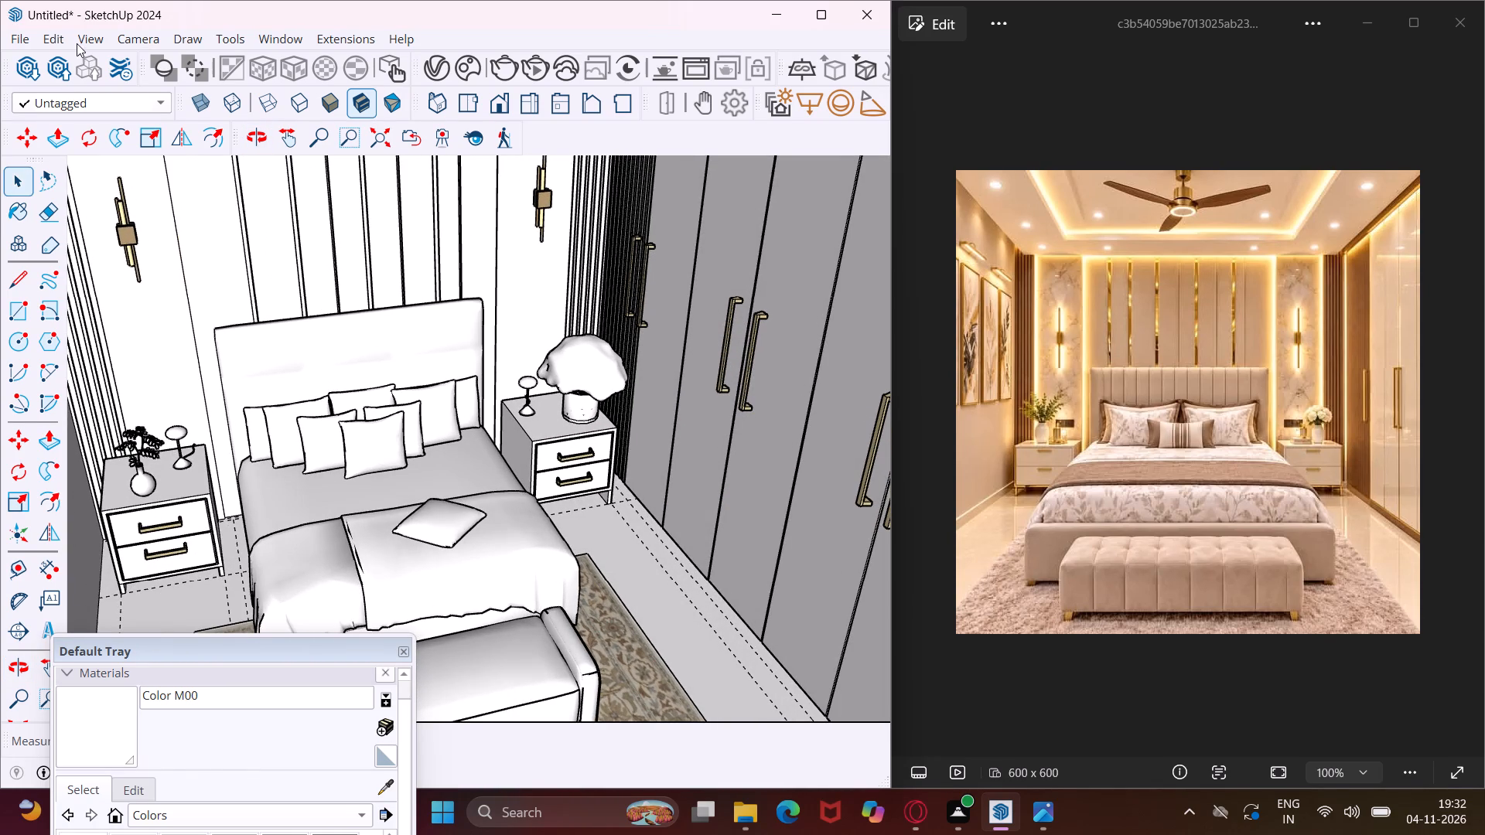
left_click(58, 37)
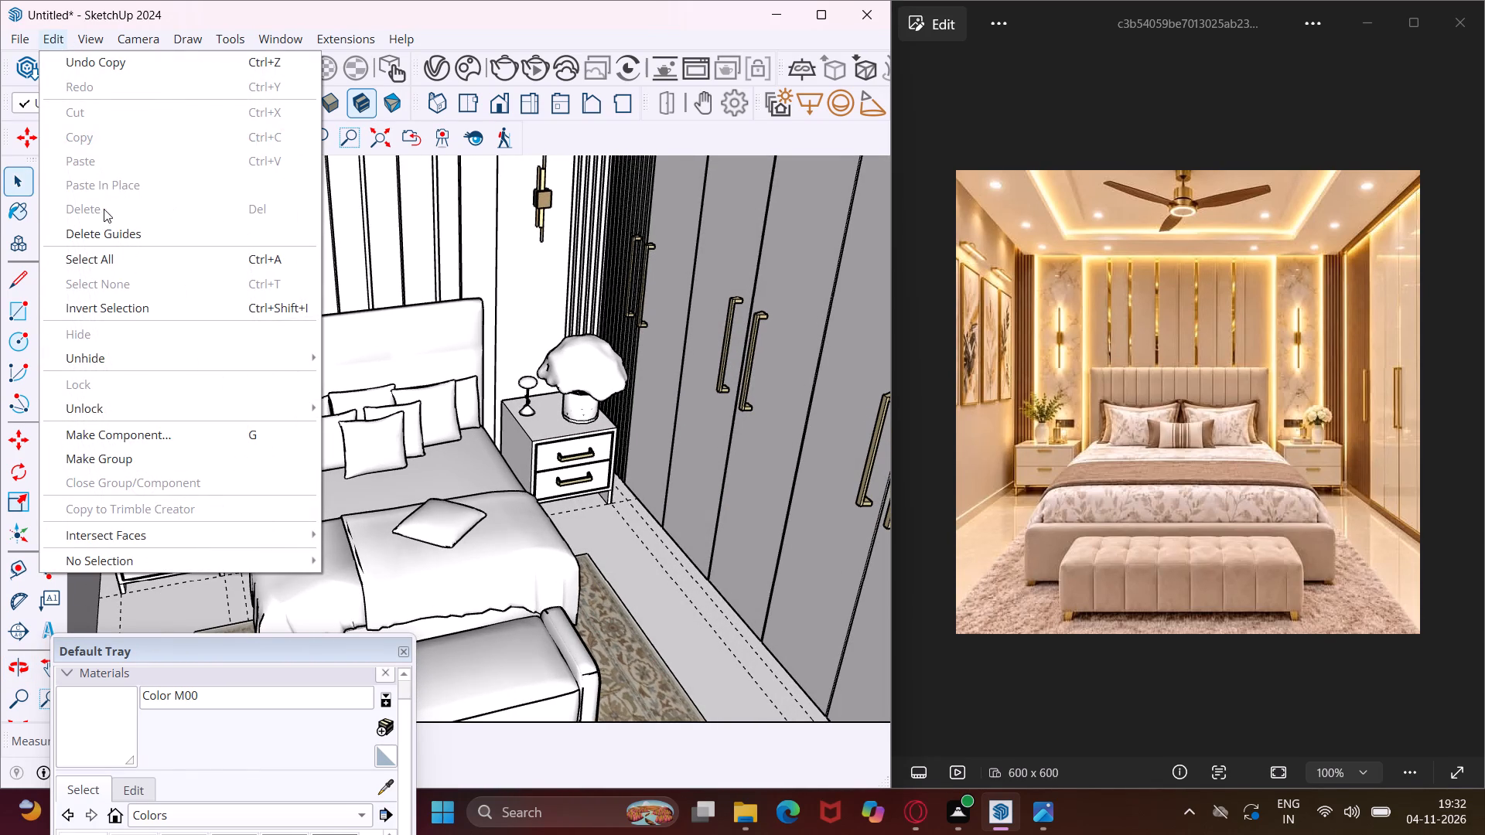
left_click(108, 237)
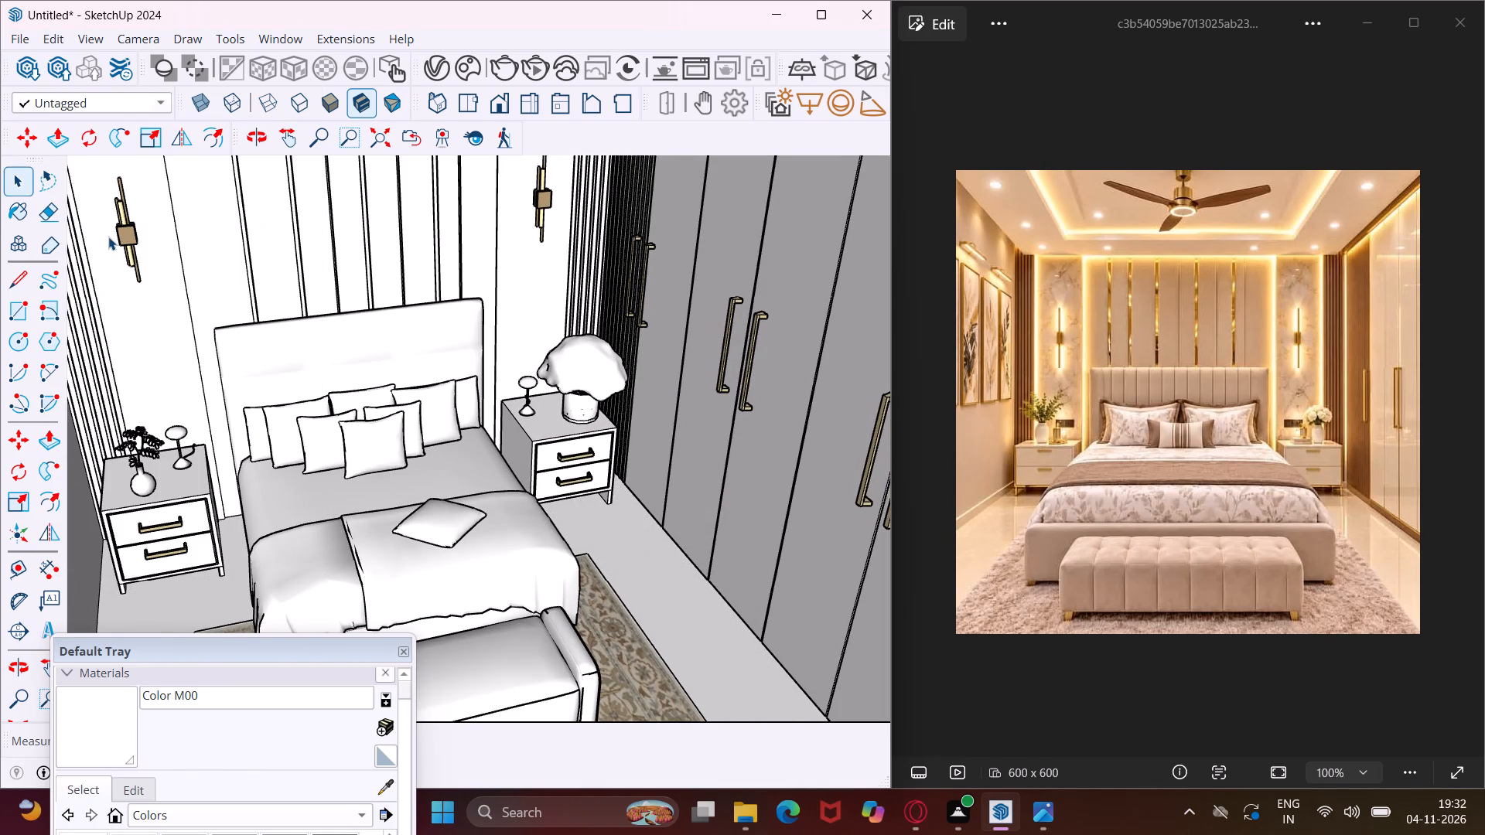
Draw an upright rotated rectangle, 15' long and 6" high, along the outer top edge of the wall behind the bed.
scroll(111, 278, "down", 5)
middle_click_drag(134, 343, 108, 345)
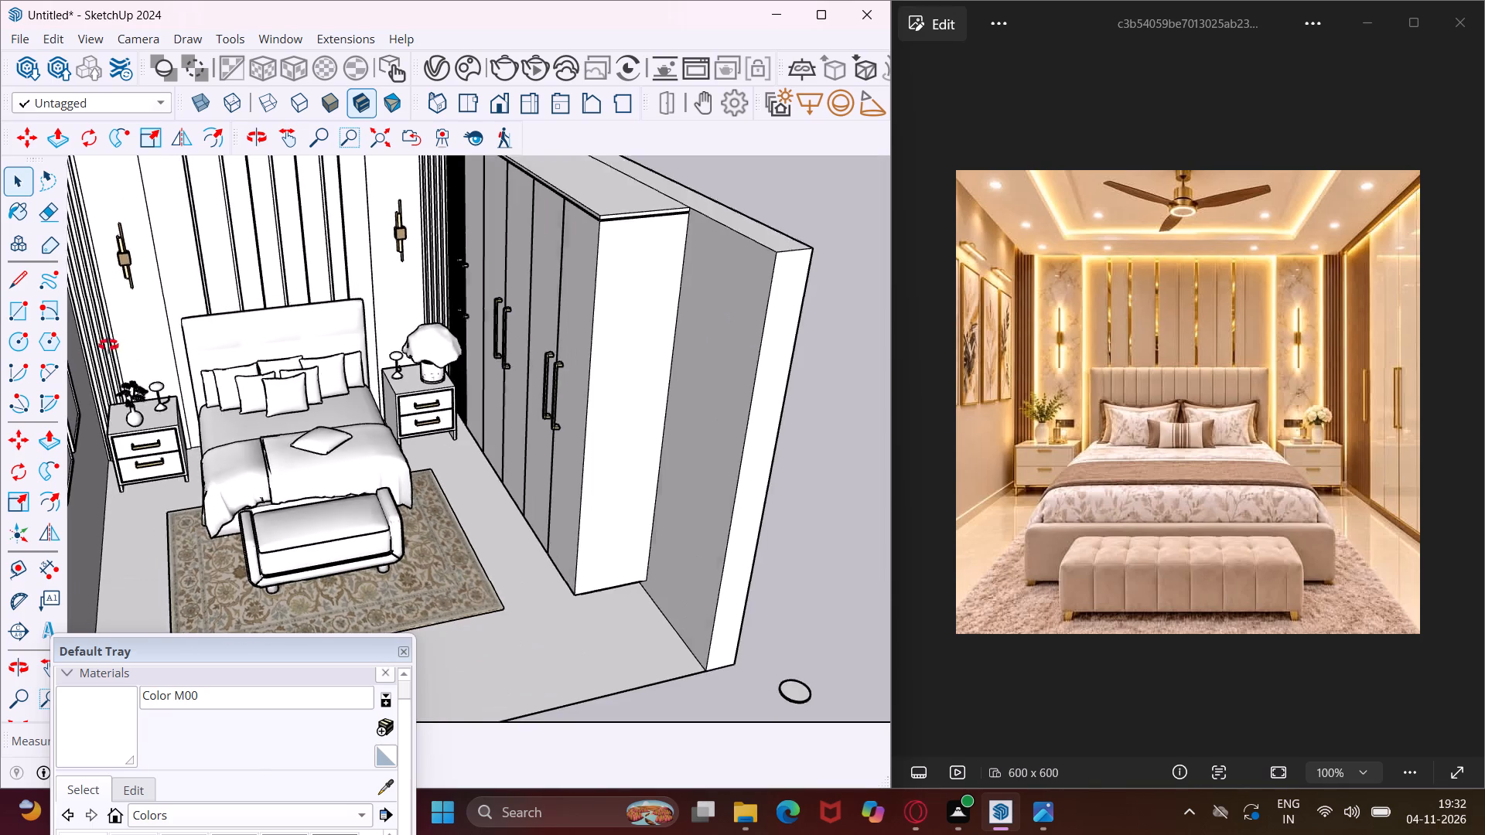
middle_click_drag(108, 345, 34, 334)
scroll(34, 334, "down", 5)
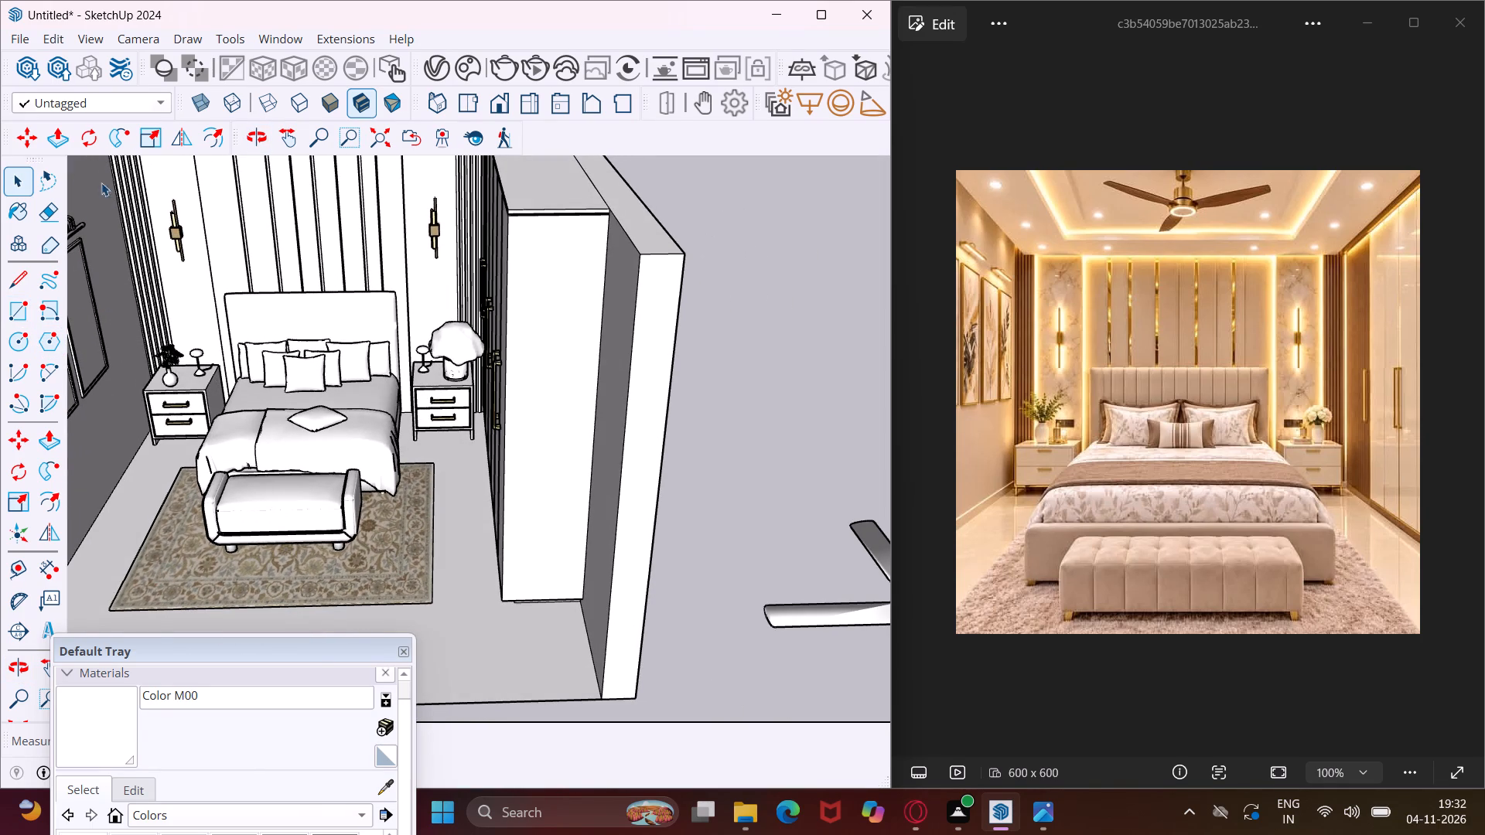
scroll(105, 237, "down", 5)
middle_click_drag(169, 278, 500, 333)
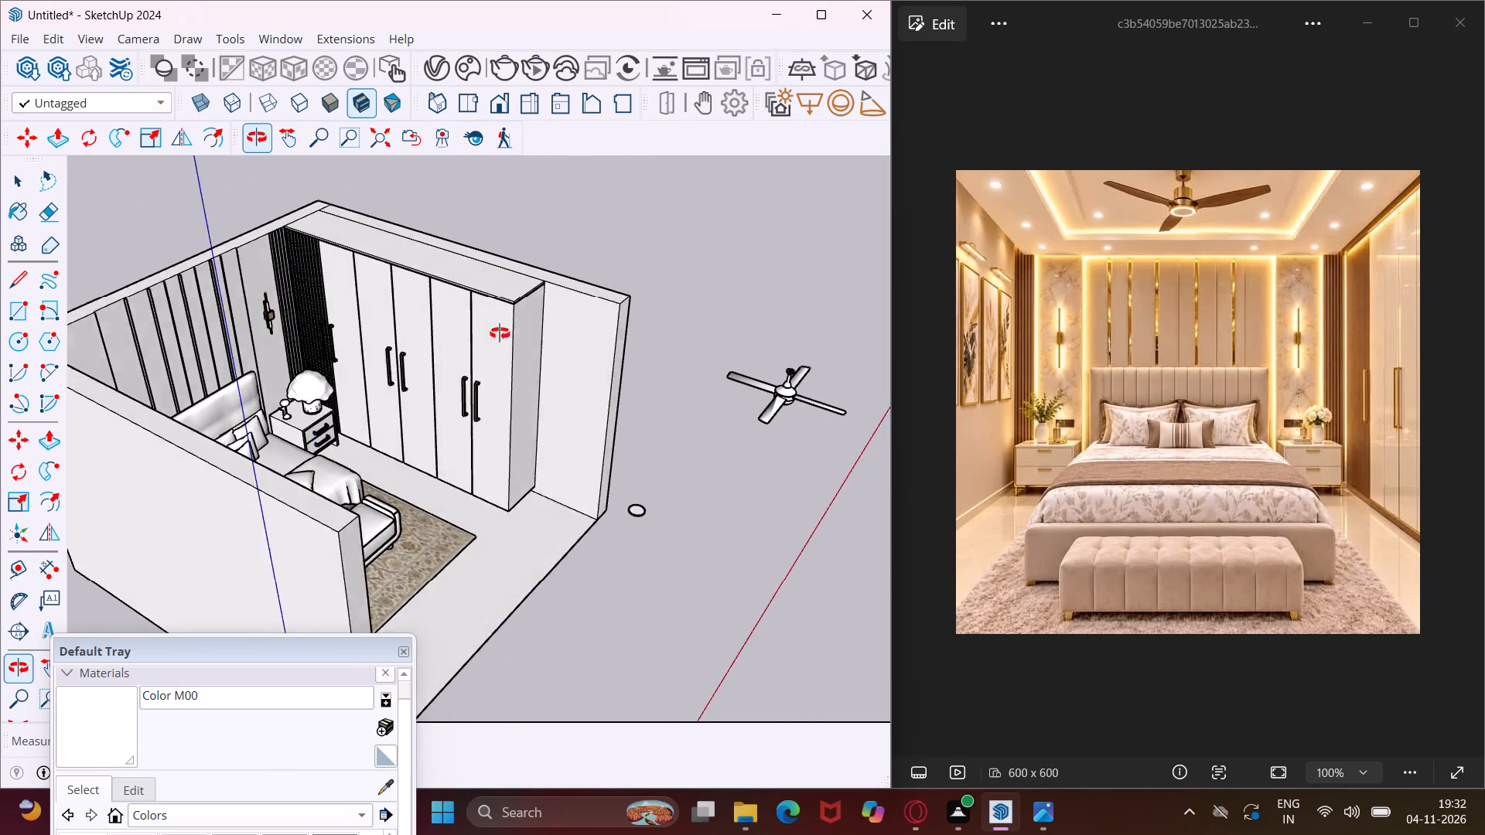
middle_click_drag(500, 333, 572, 359)
scroll(570, 355, "down", 4)
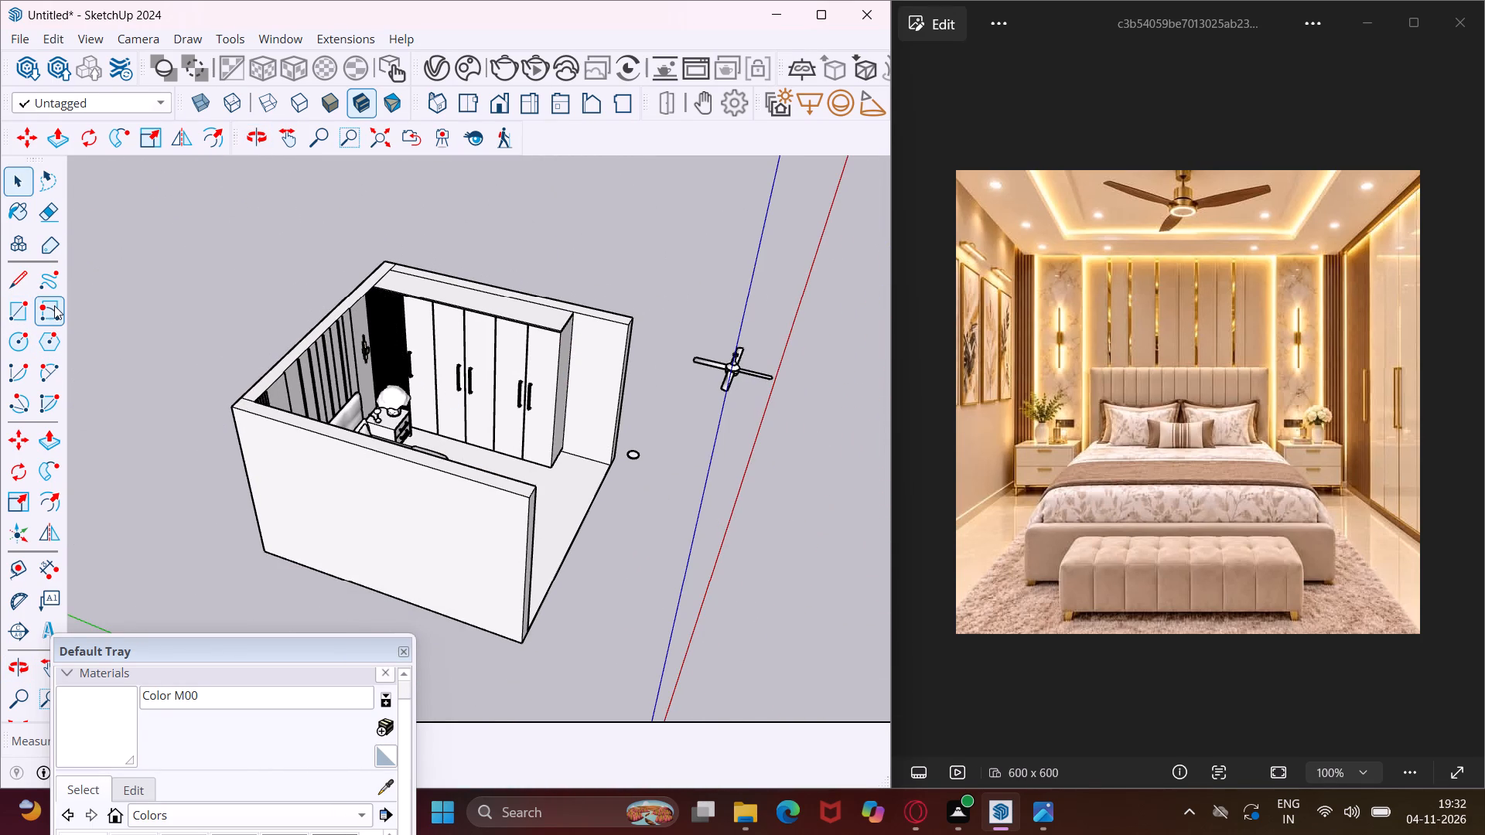
left_click(54, 305)
scroll(323, 293, "up", 5)
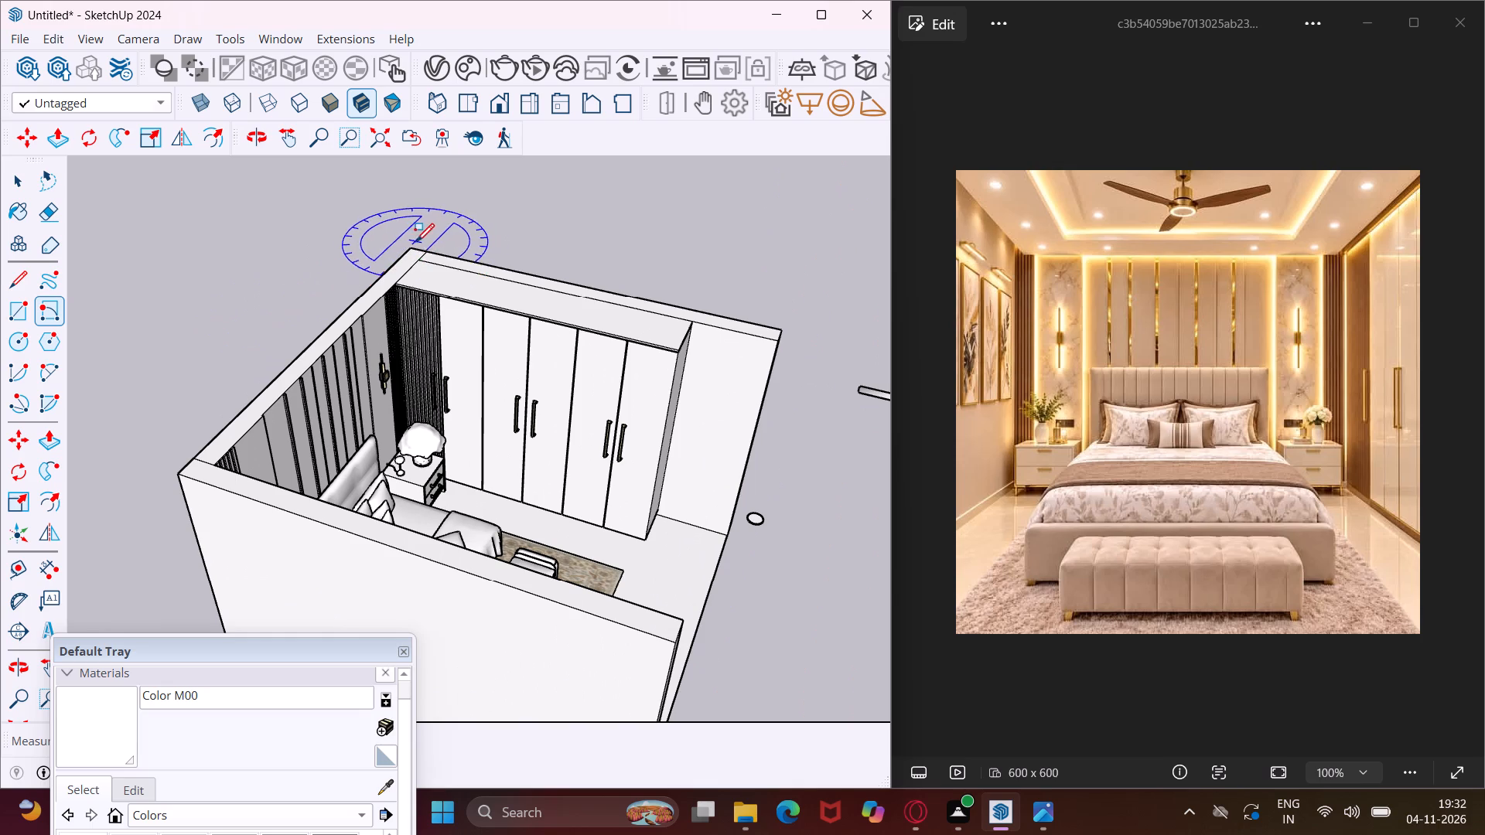
left_click(407, 249)
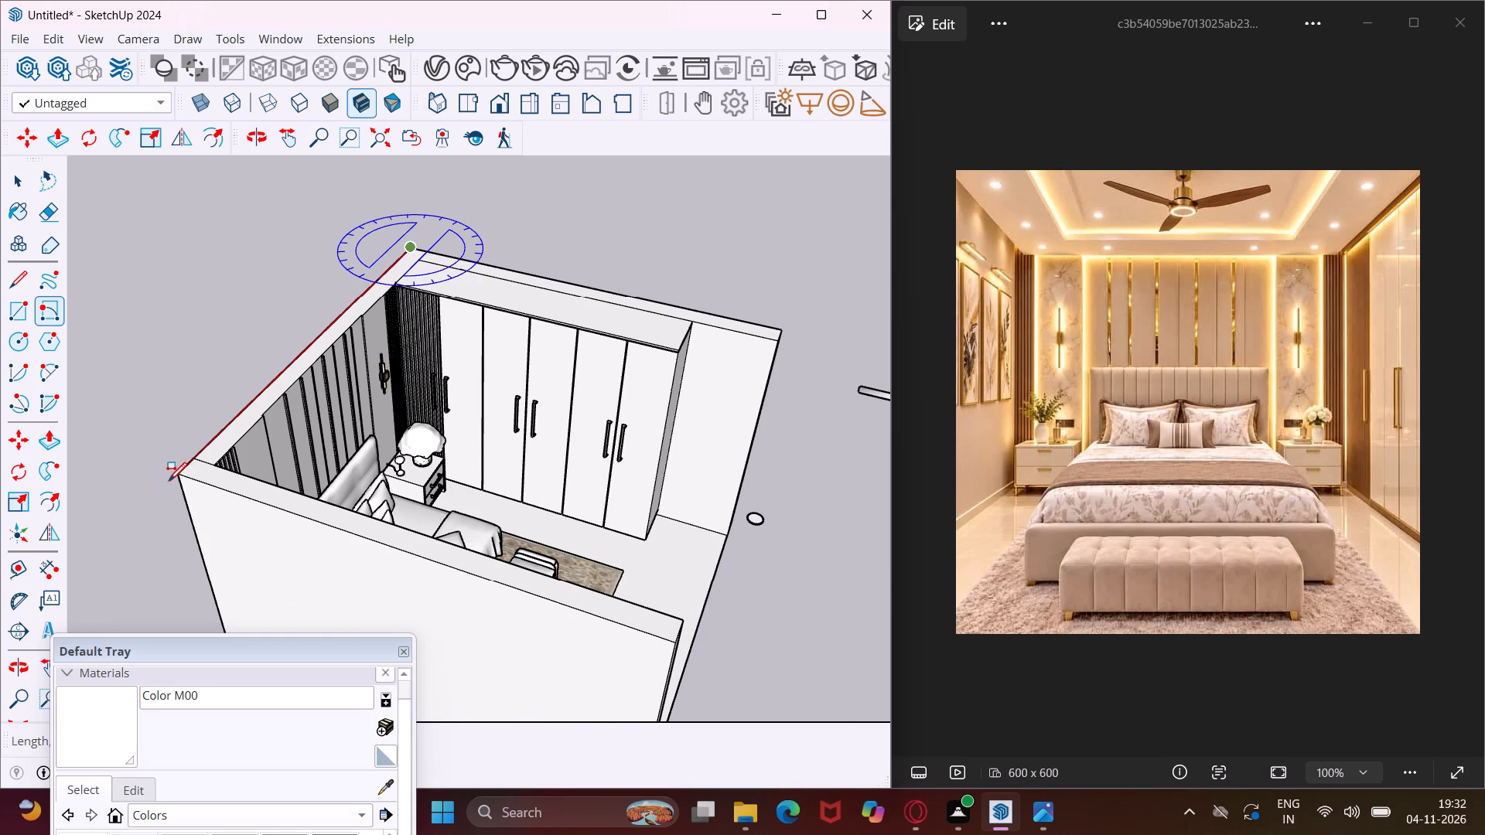
left_click(176, 476)
middle_click_drag(176, 475, 404, 282)
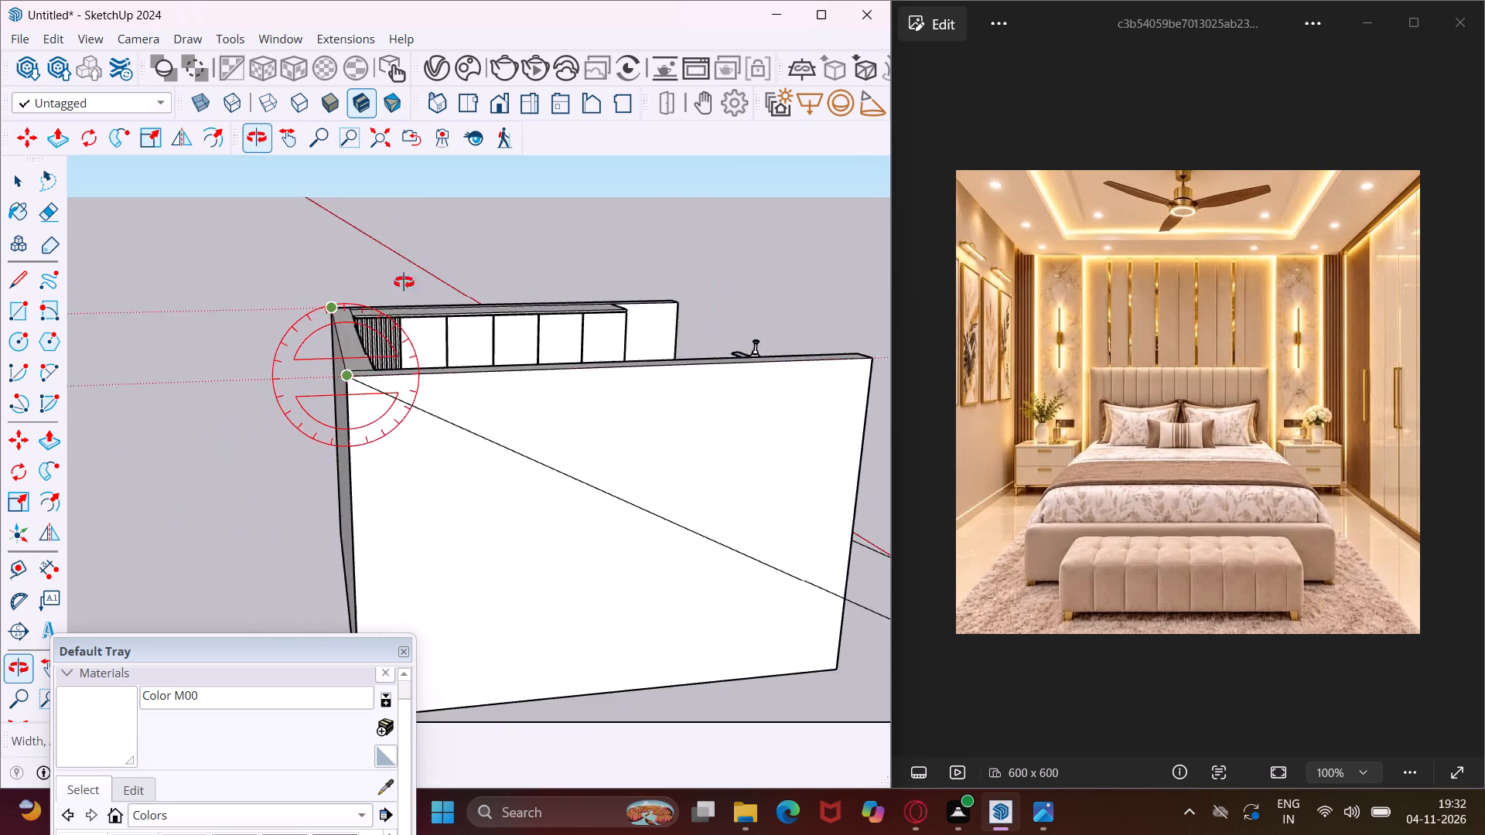
middle_click_drag(404, 282, 397, 271)
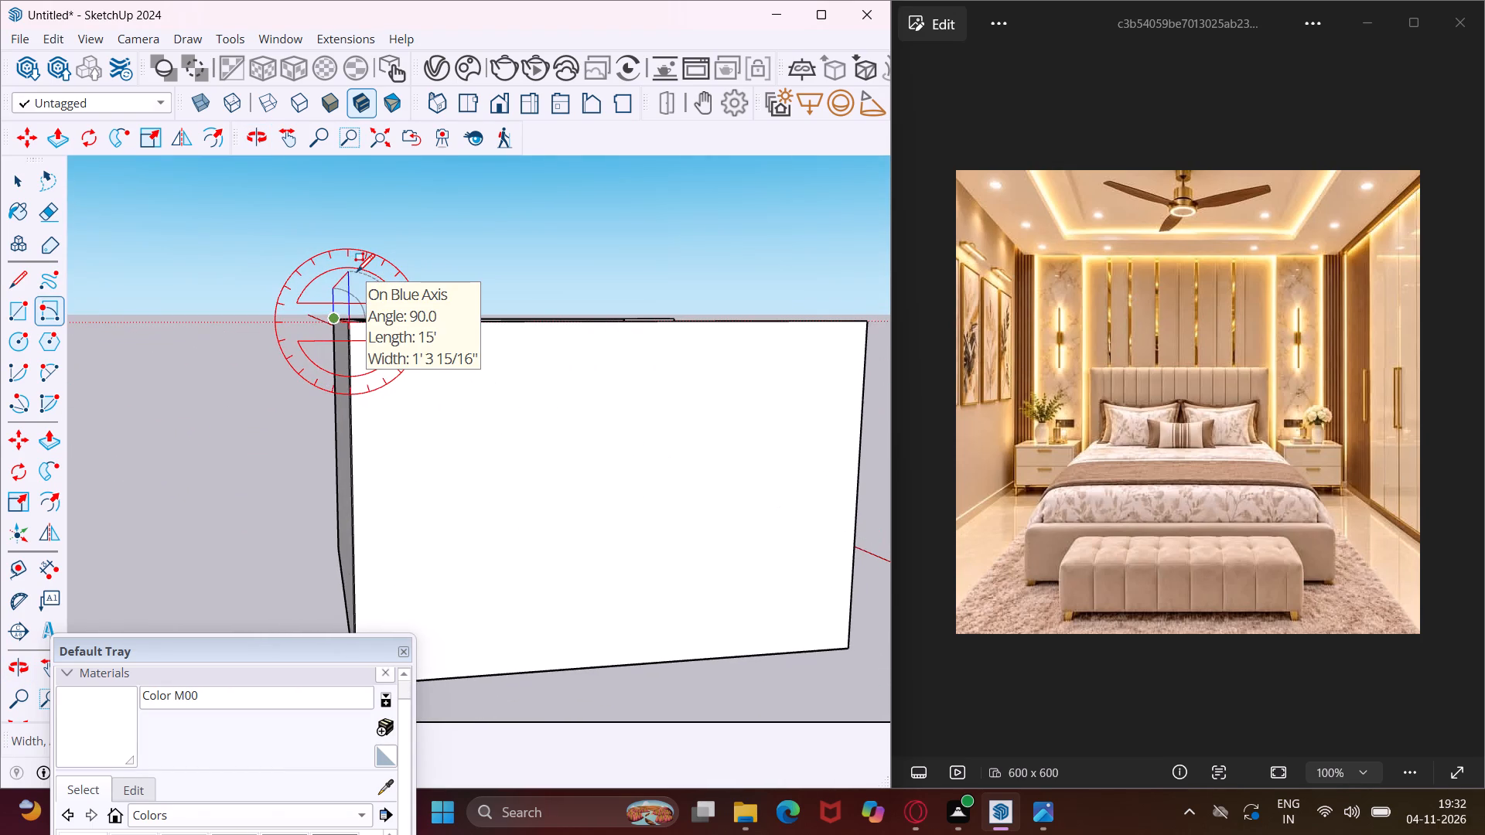
type("6\"")
key("Return")
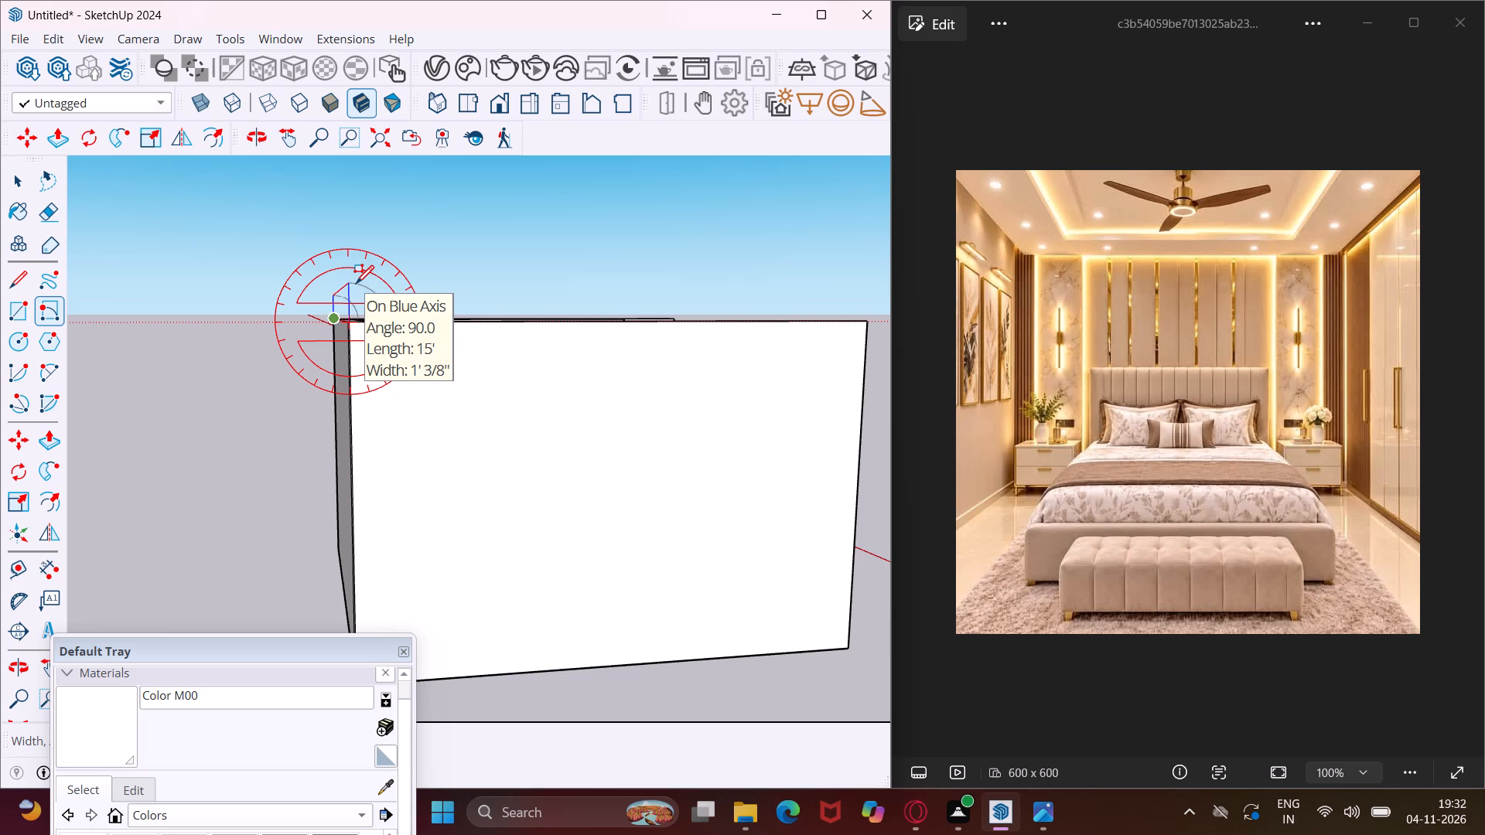
type("6\"")
key("Return")
key("Escape")
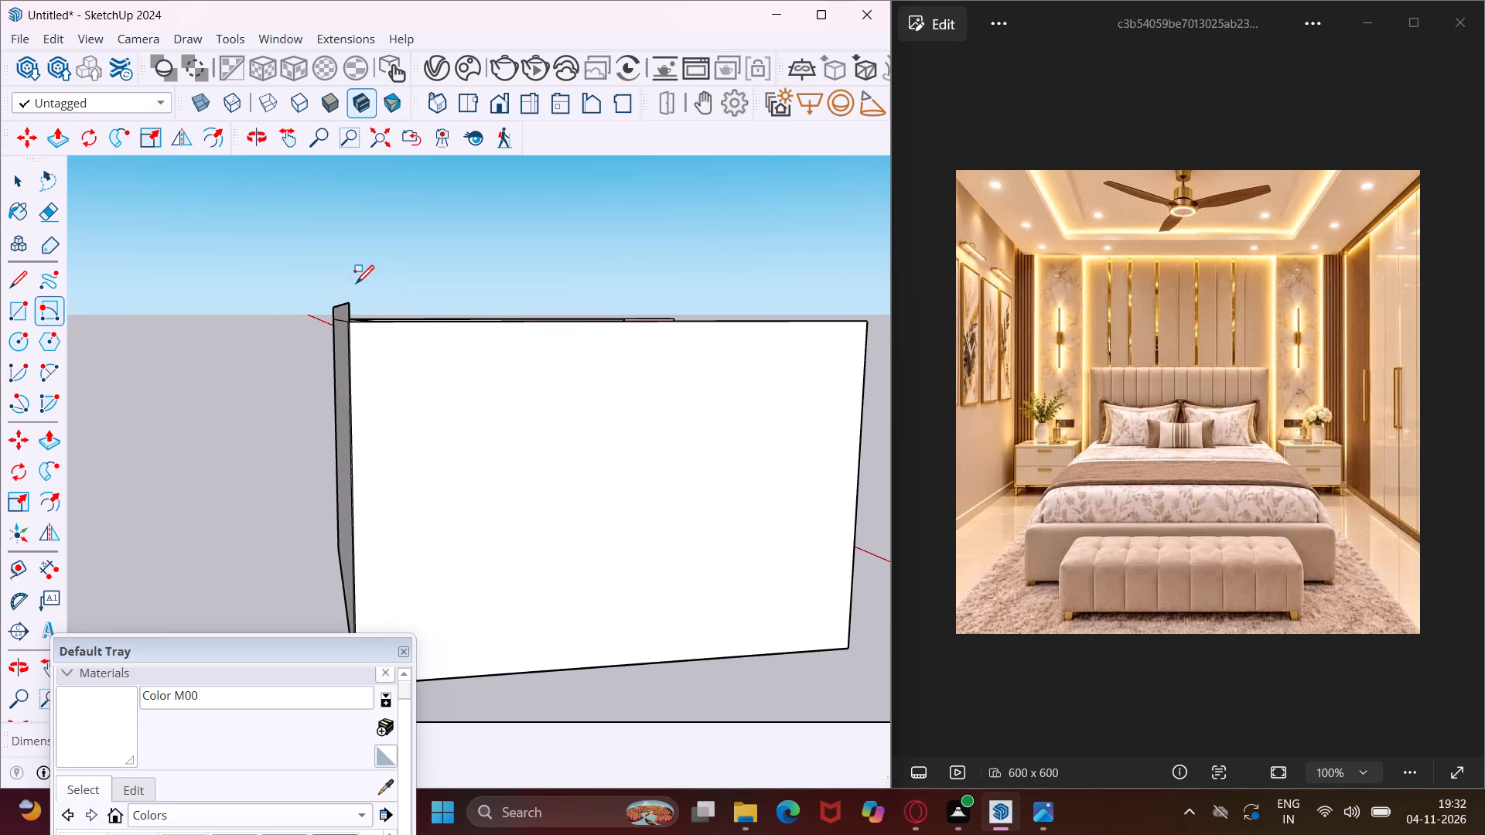
key("space")
middle_click_drag(355, 283, 156, 354)
scroll(156, 356, "up", 4)
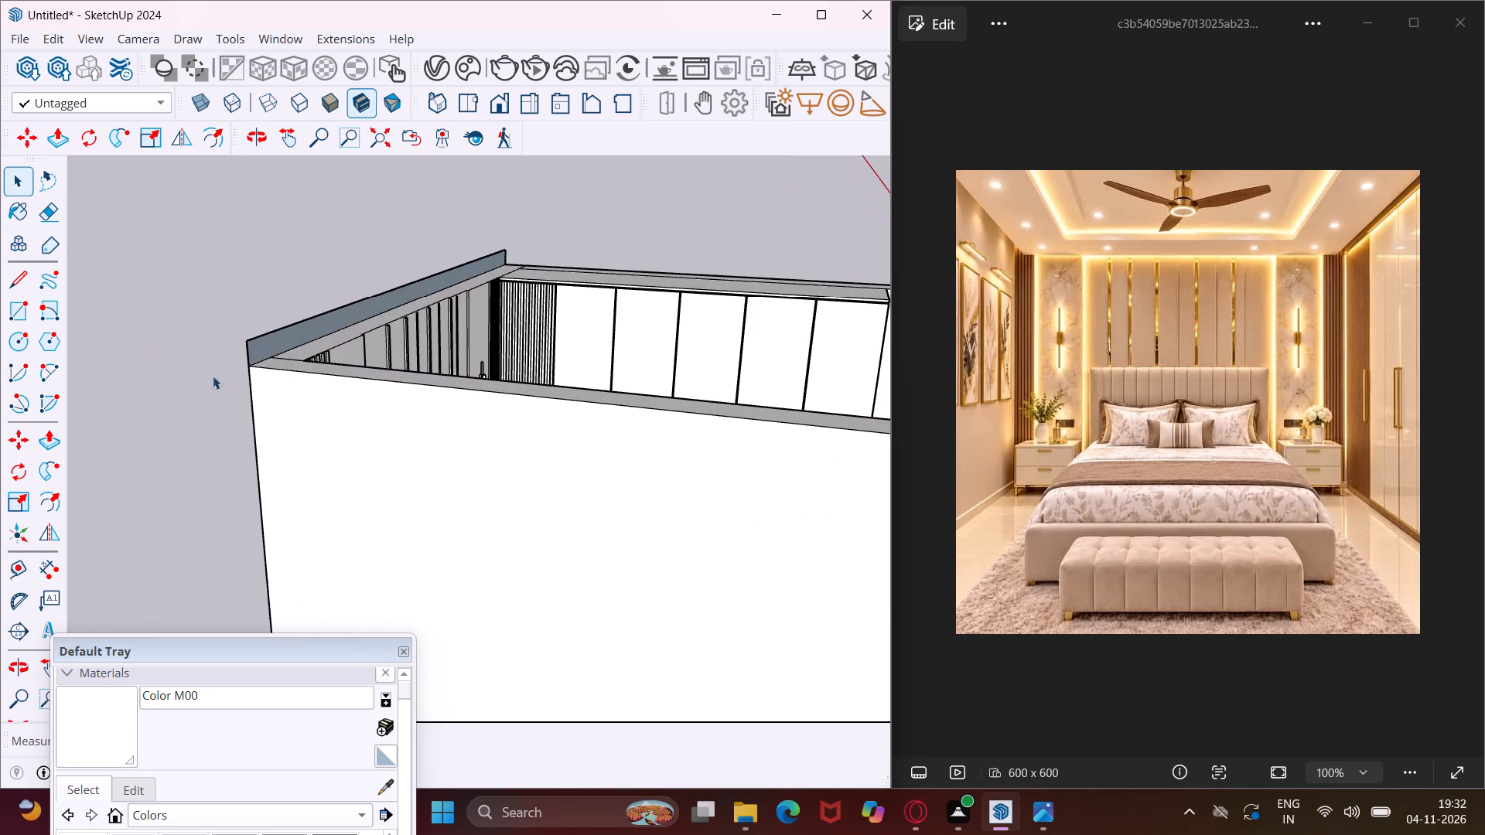
Push/Pull the upright strip above the bed wall across the room to the walls' open front end, forming the ceiling slab.
left_click(265, 344)
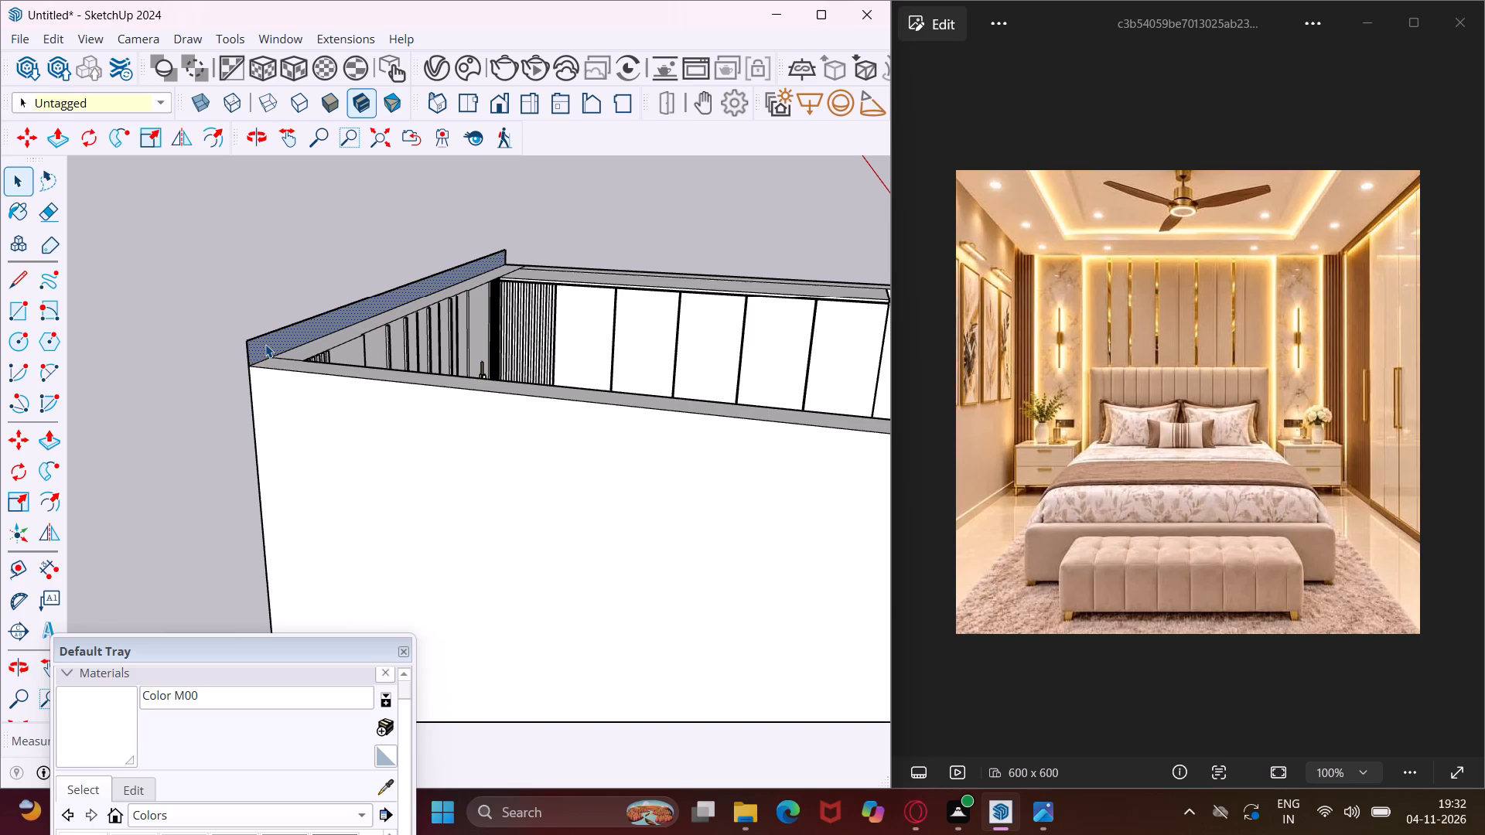
key("p")
left_click(265, 344)
scroll(271, 346, "down", 5)
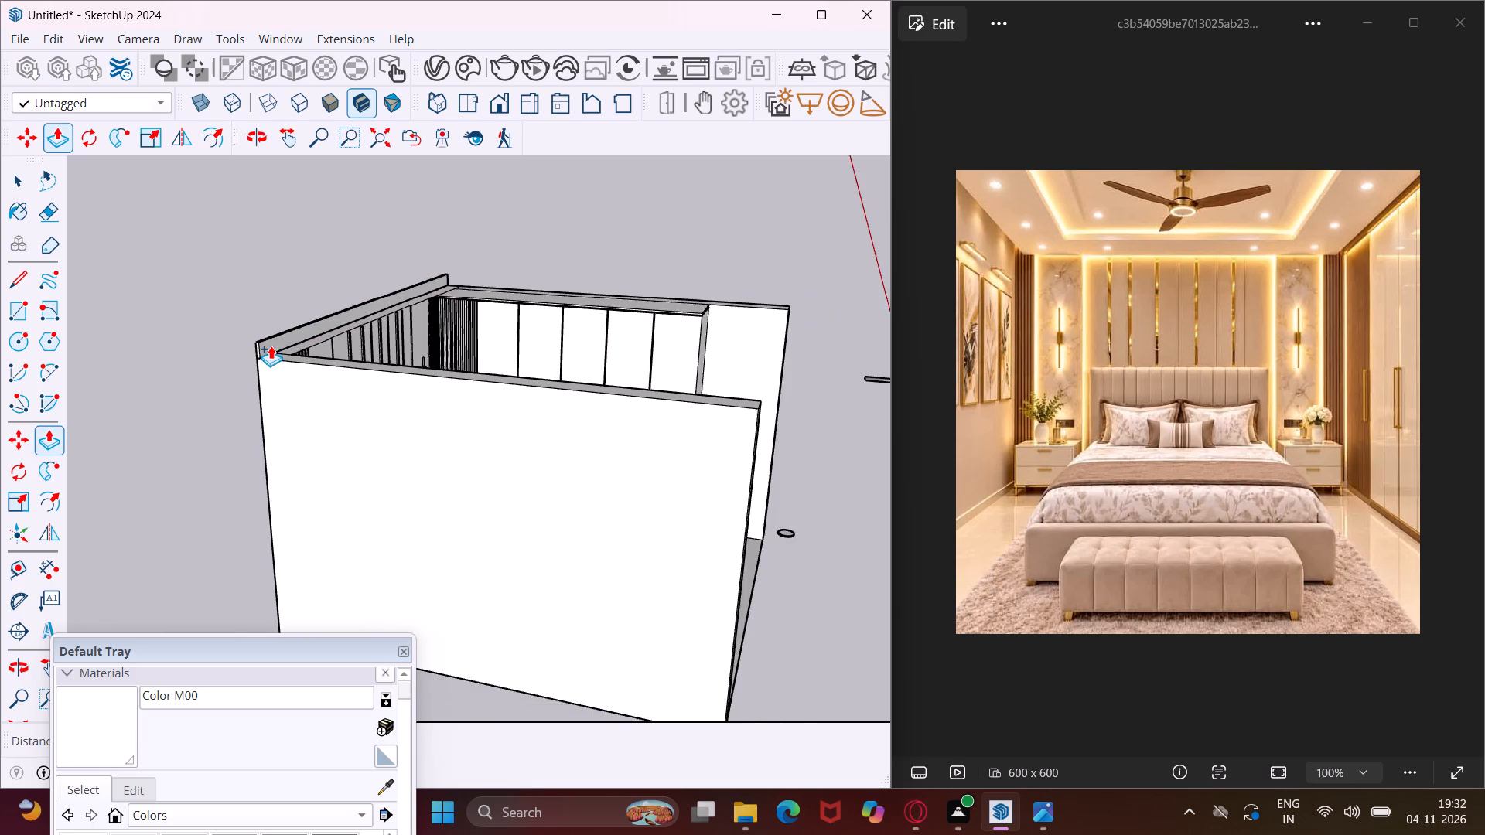
scroll(271, 346, "down", 4)
left_click(580, 495)
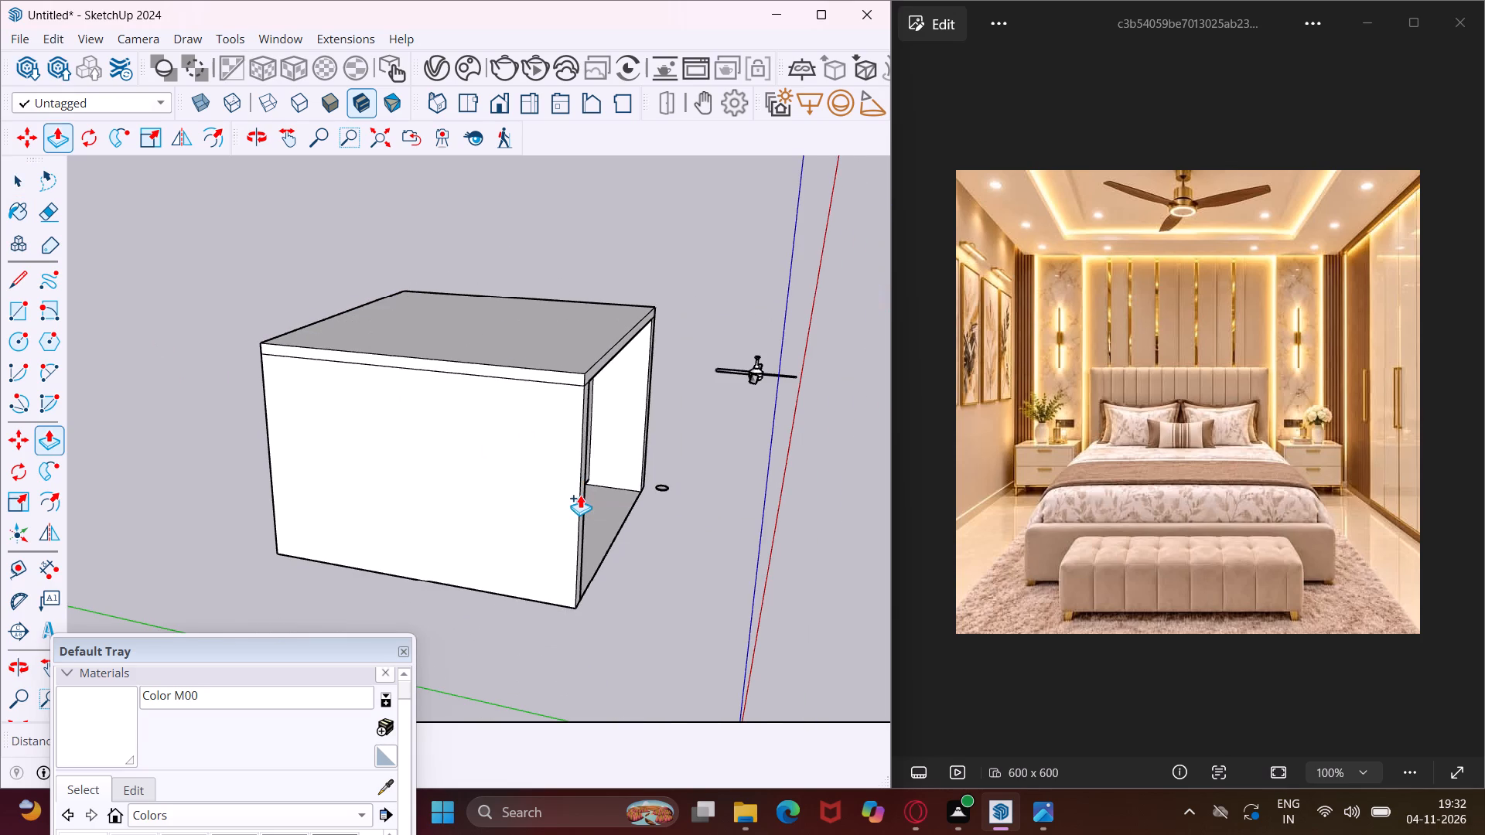
middle_click_drag(580, 497, 226, 399)
key("Escape")
key("space")
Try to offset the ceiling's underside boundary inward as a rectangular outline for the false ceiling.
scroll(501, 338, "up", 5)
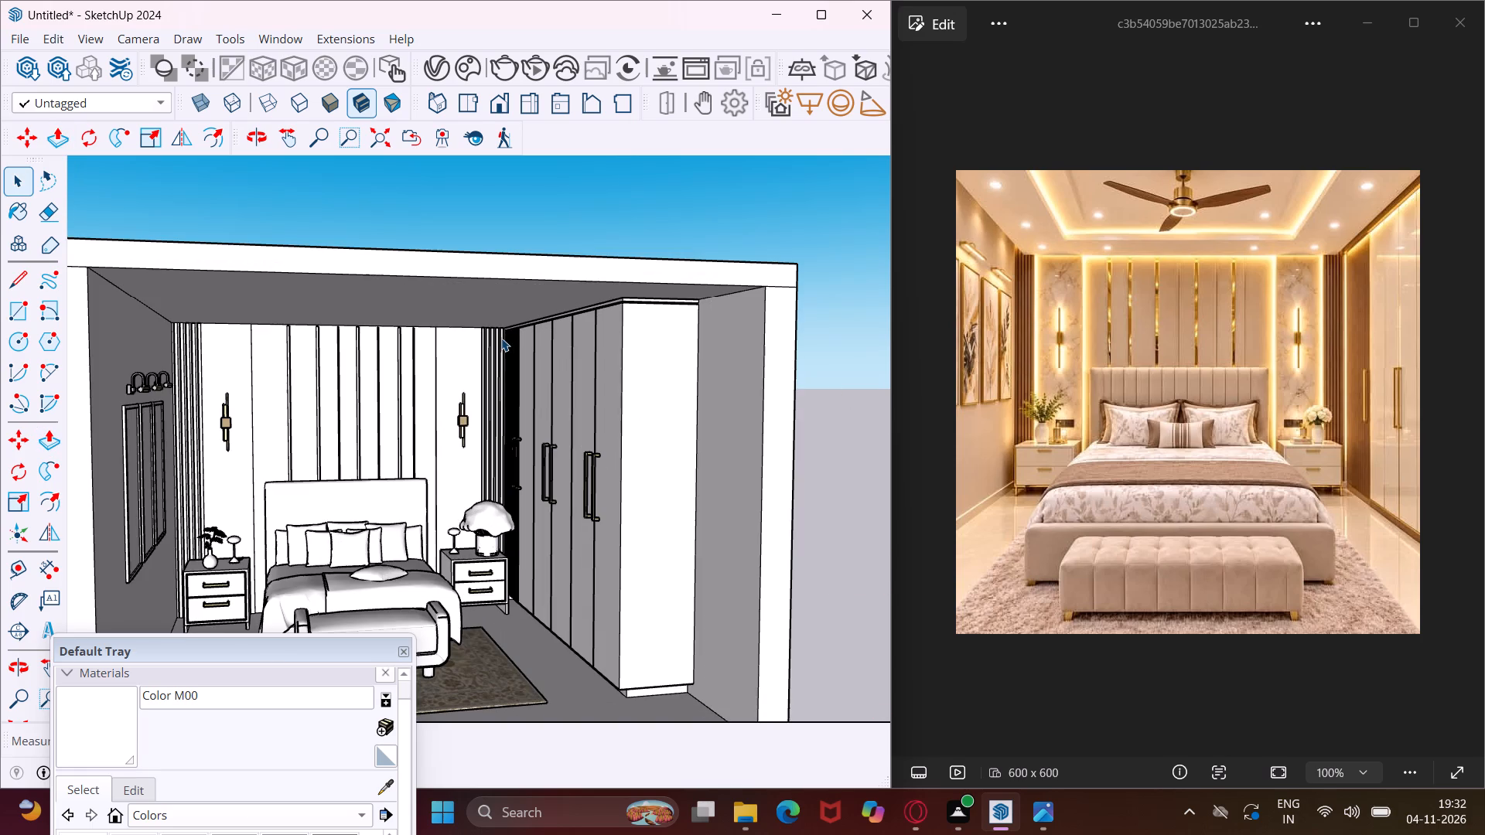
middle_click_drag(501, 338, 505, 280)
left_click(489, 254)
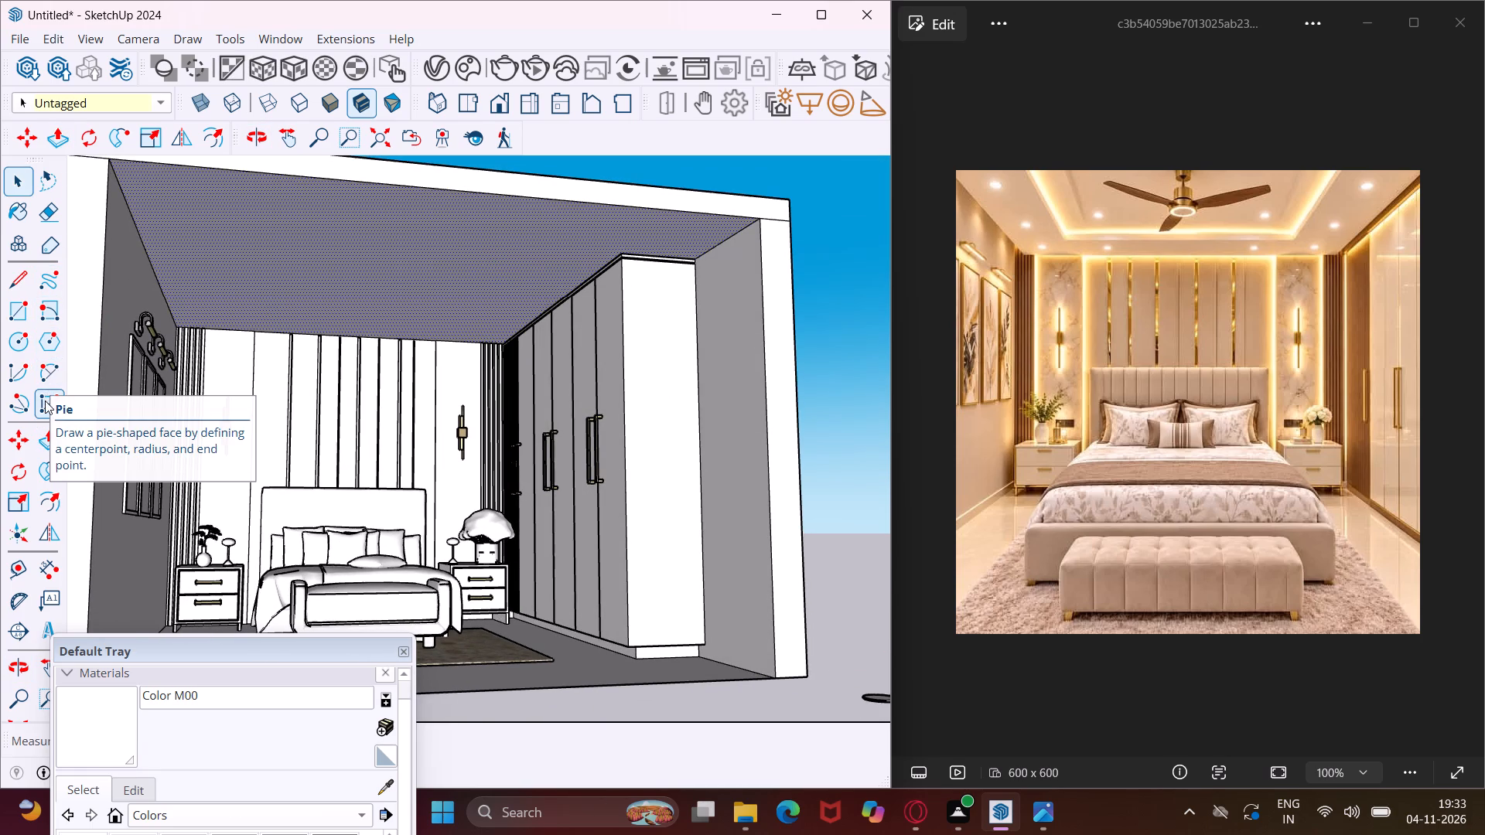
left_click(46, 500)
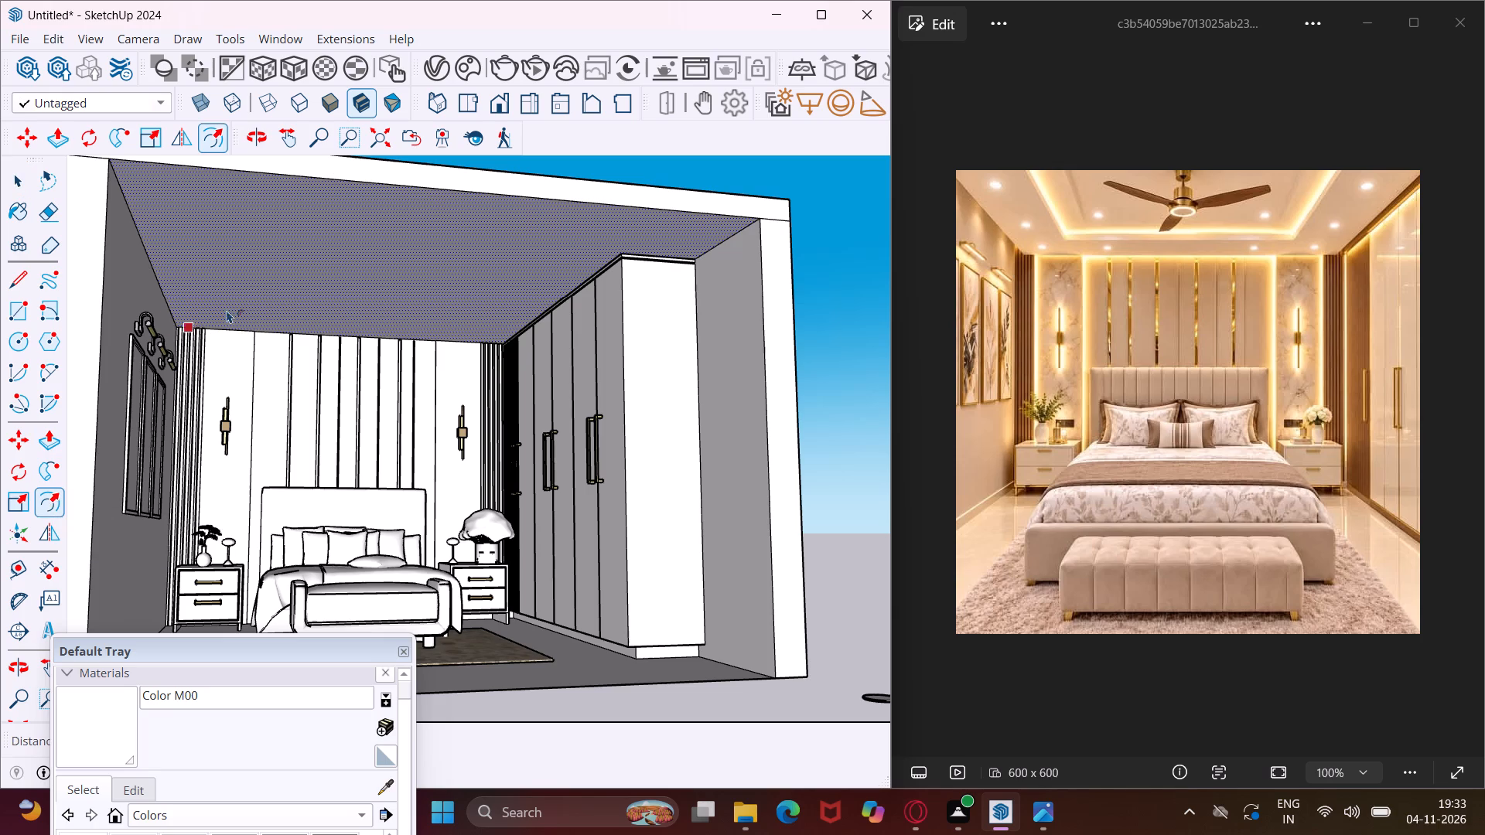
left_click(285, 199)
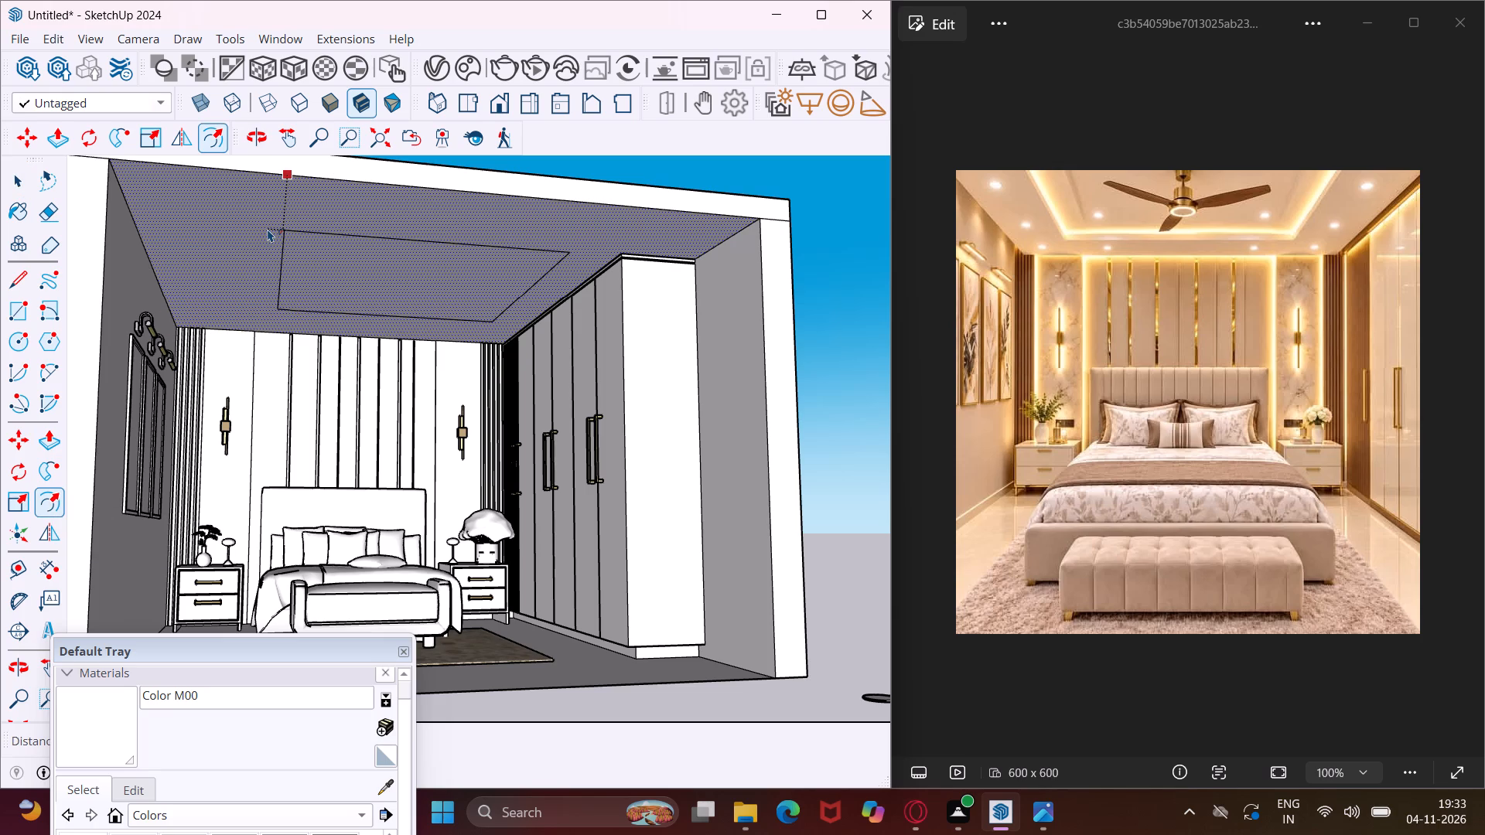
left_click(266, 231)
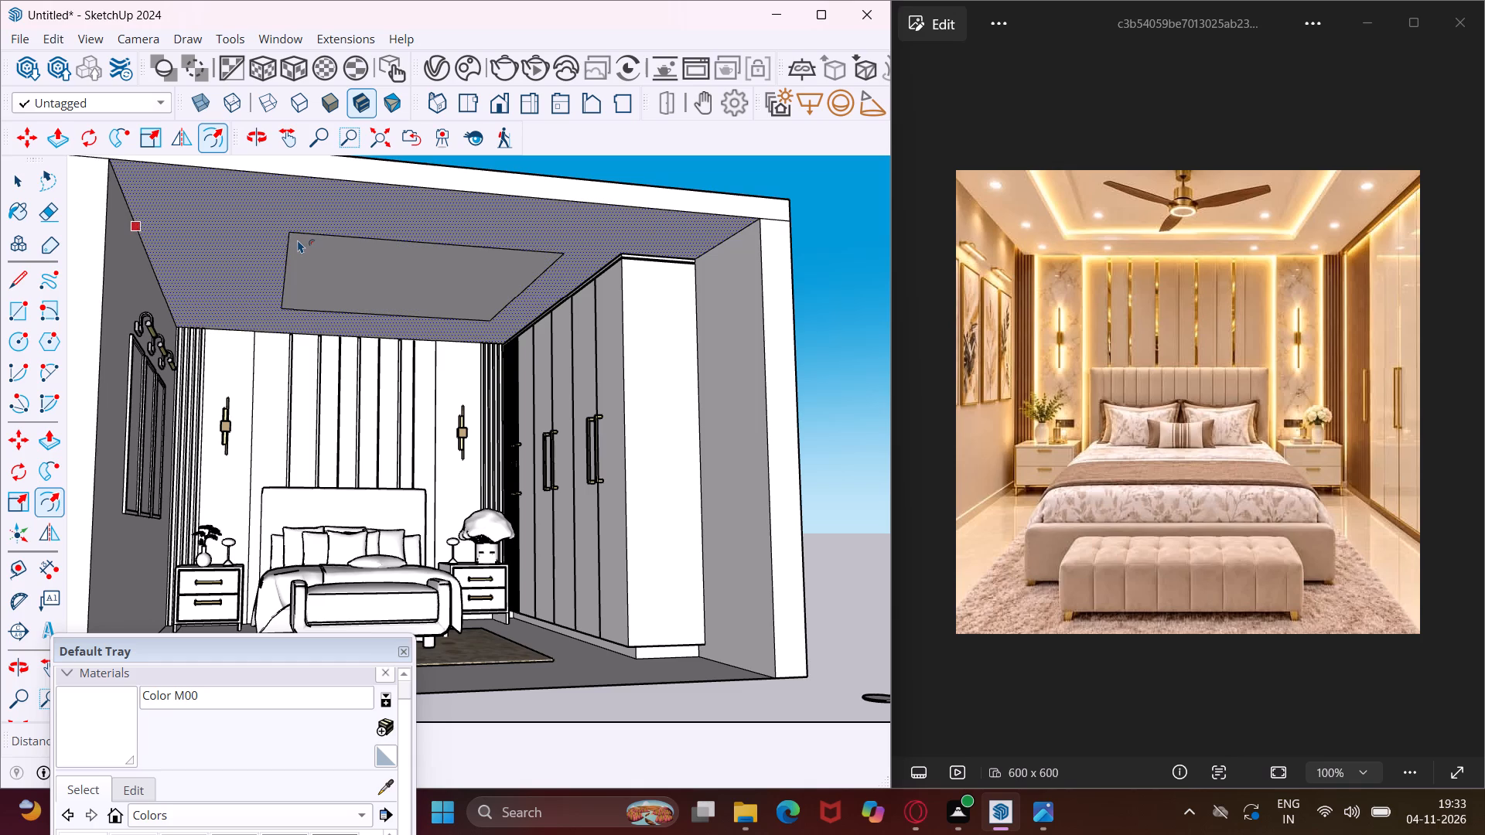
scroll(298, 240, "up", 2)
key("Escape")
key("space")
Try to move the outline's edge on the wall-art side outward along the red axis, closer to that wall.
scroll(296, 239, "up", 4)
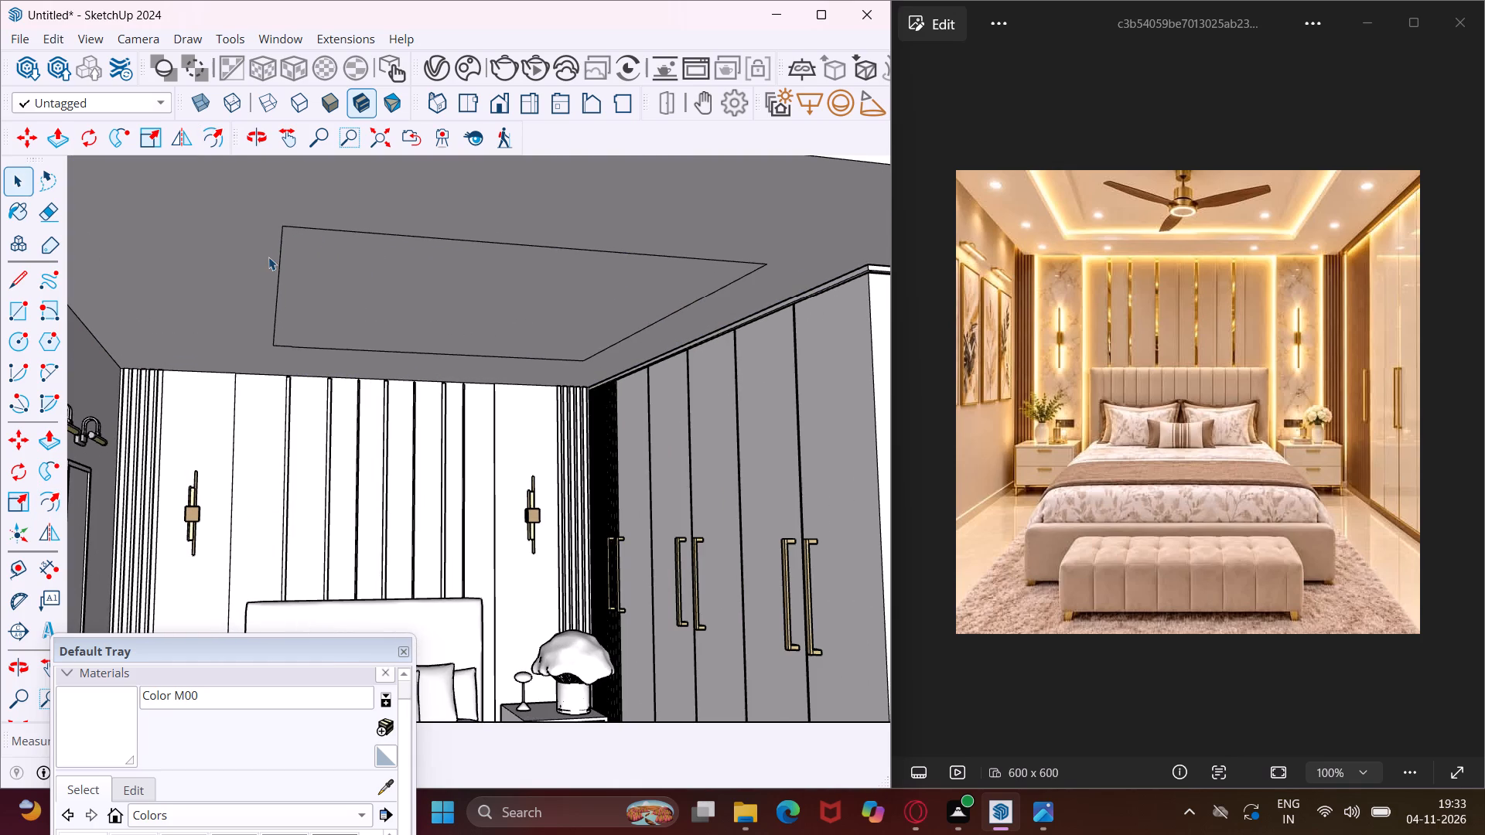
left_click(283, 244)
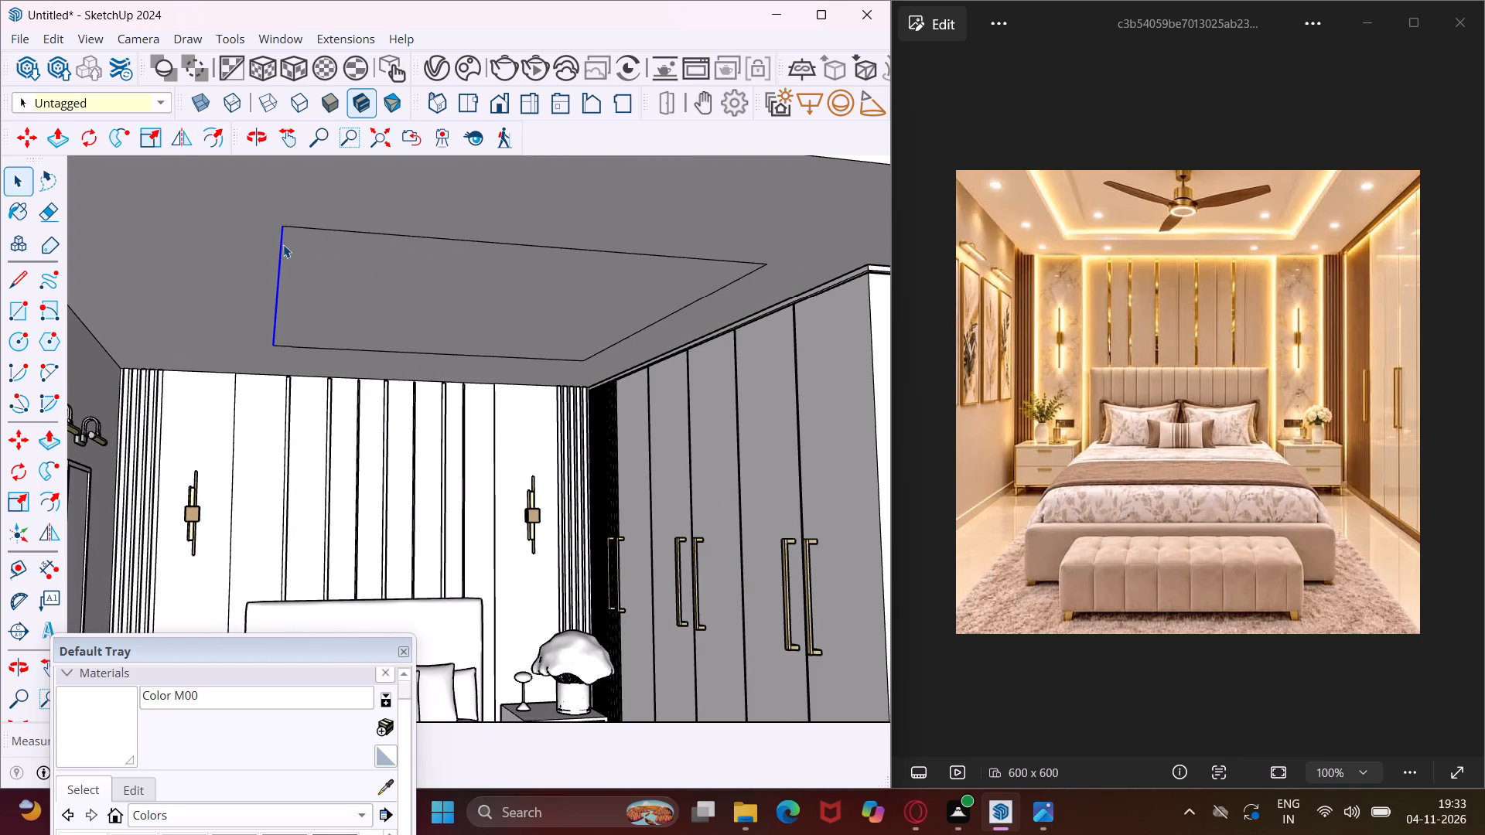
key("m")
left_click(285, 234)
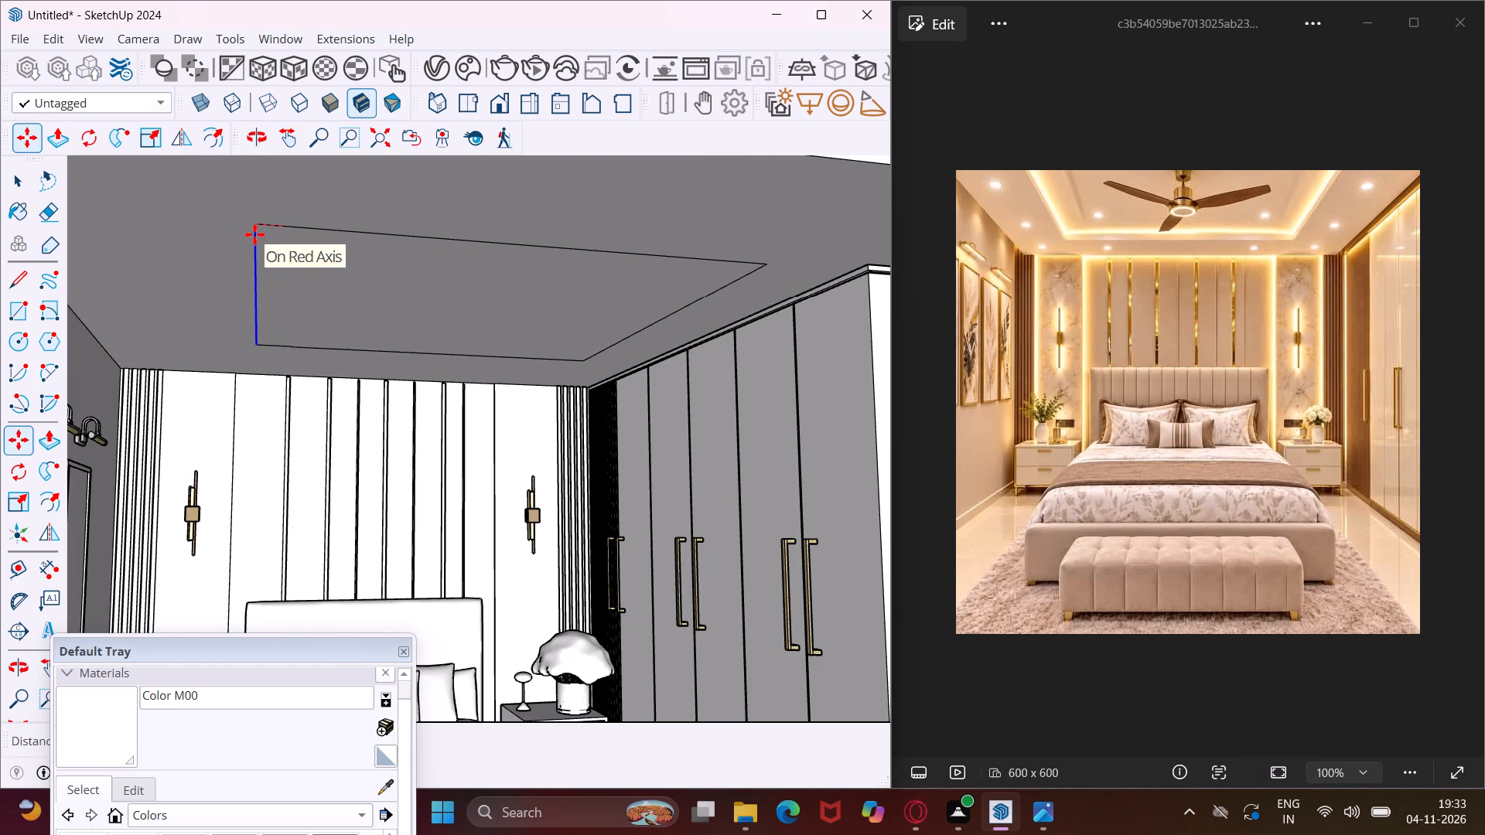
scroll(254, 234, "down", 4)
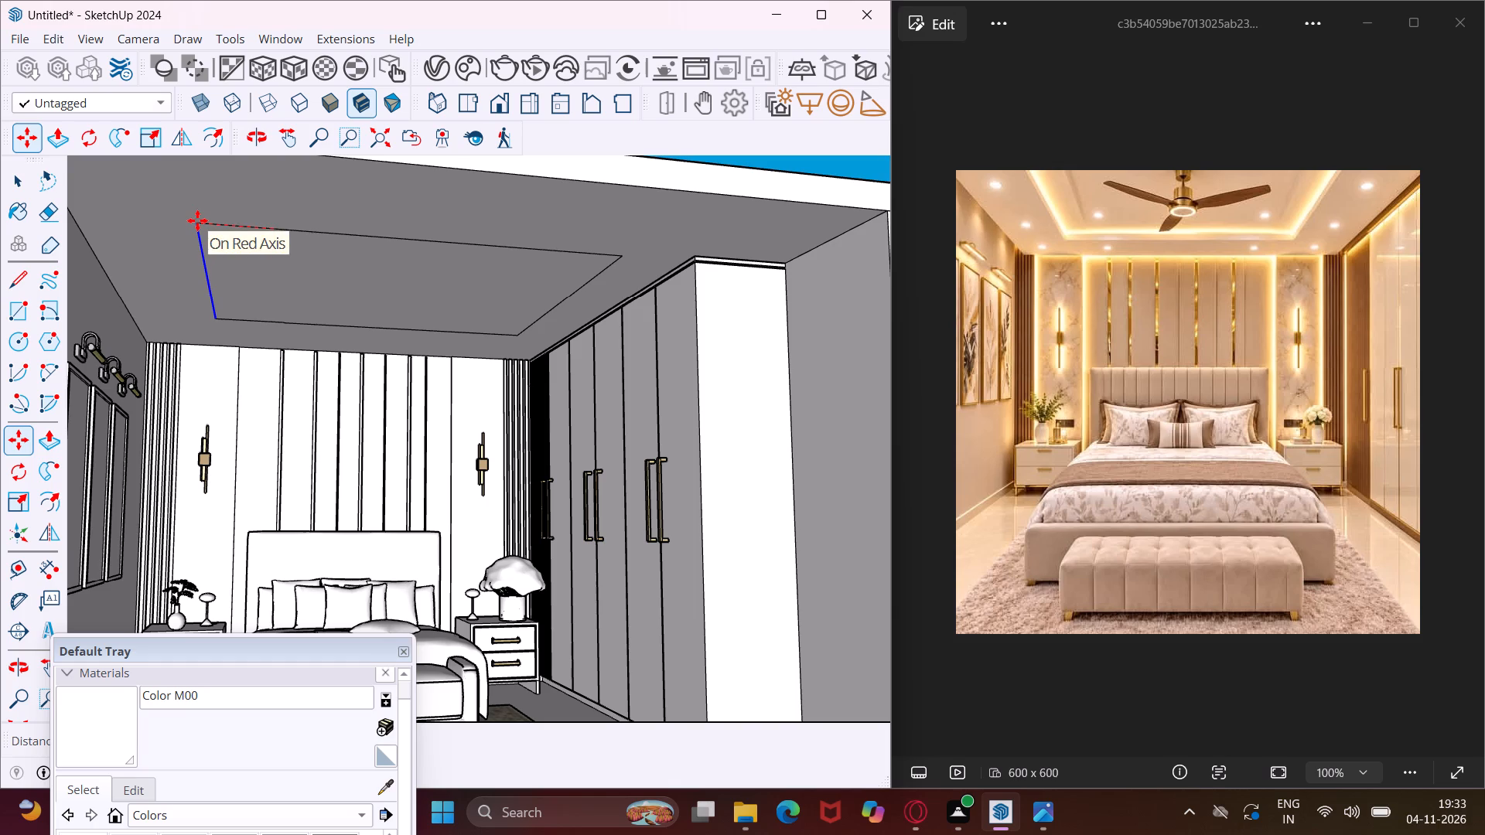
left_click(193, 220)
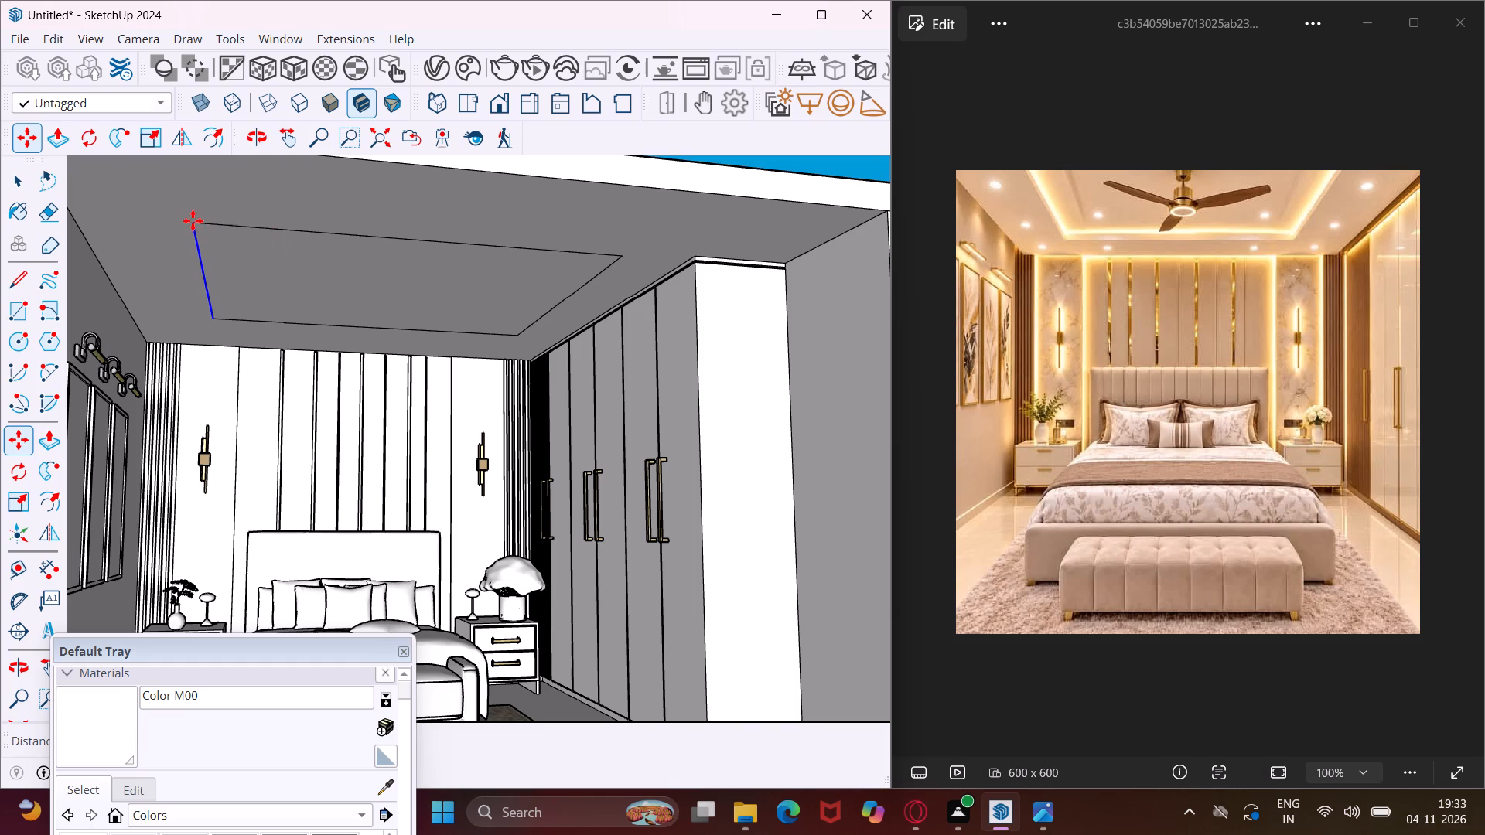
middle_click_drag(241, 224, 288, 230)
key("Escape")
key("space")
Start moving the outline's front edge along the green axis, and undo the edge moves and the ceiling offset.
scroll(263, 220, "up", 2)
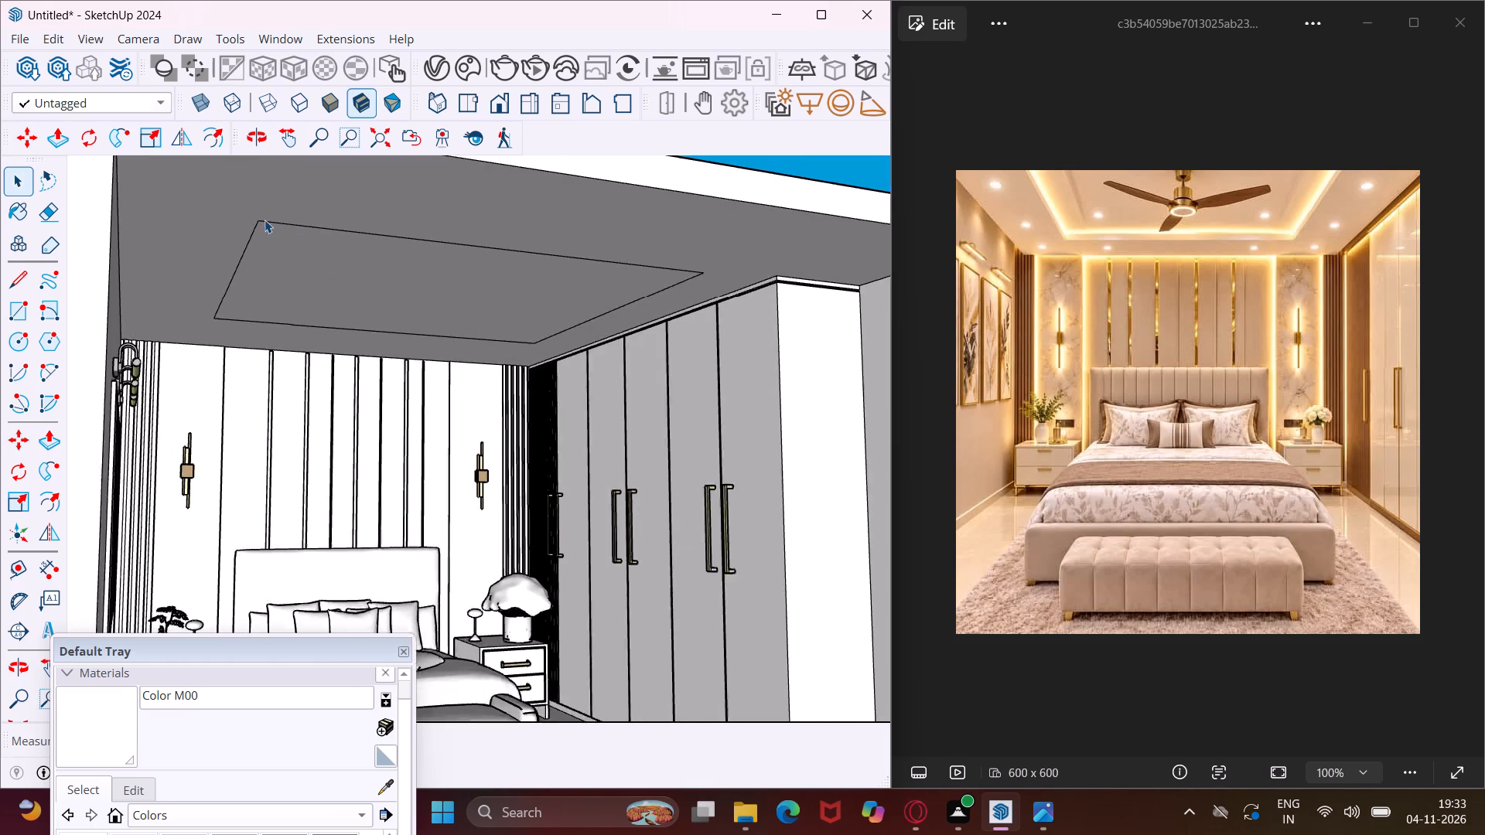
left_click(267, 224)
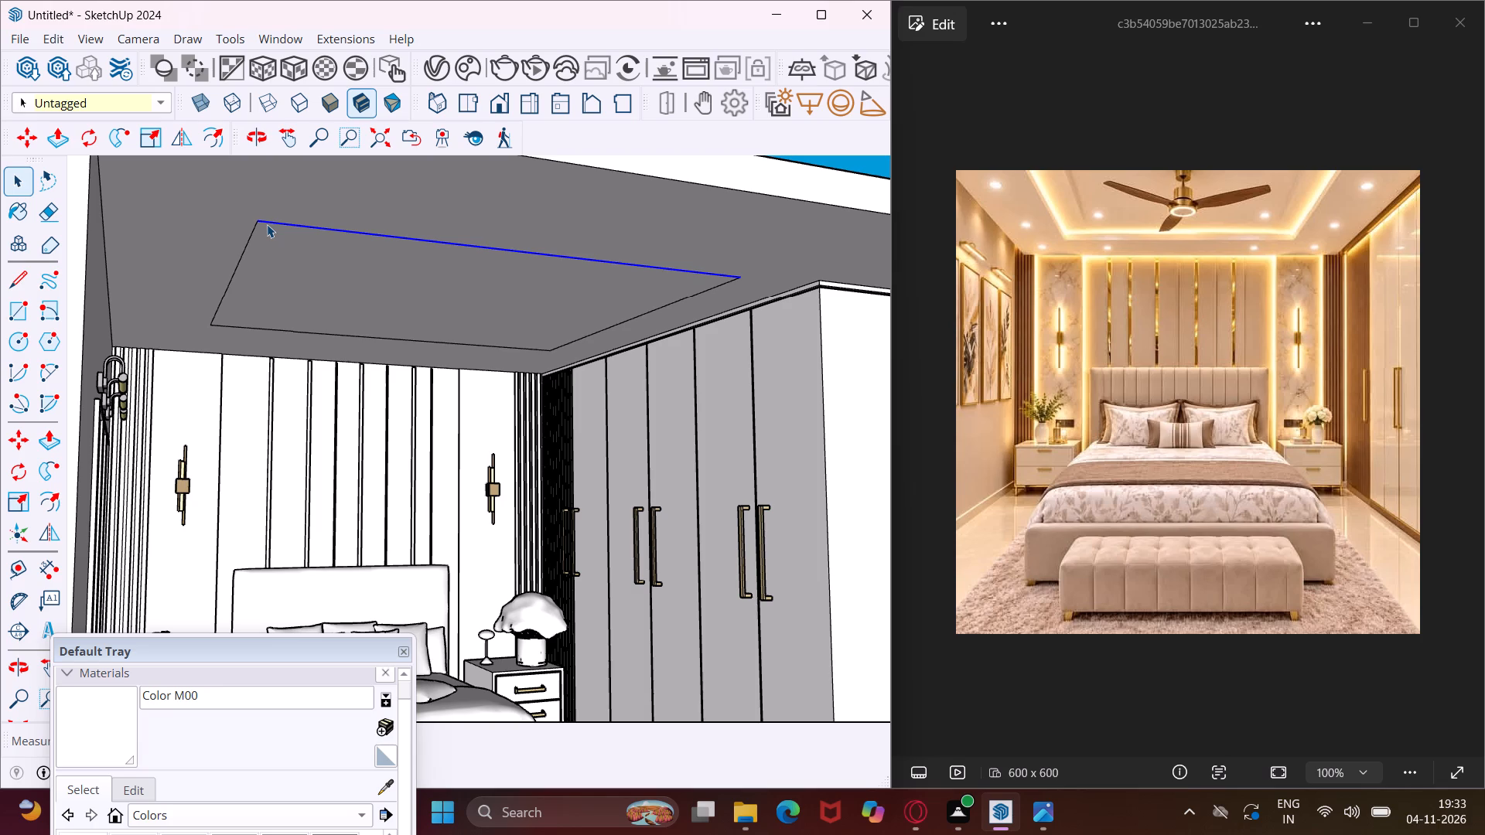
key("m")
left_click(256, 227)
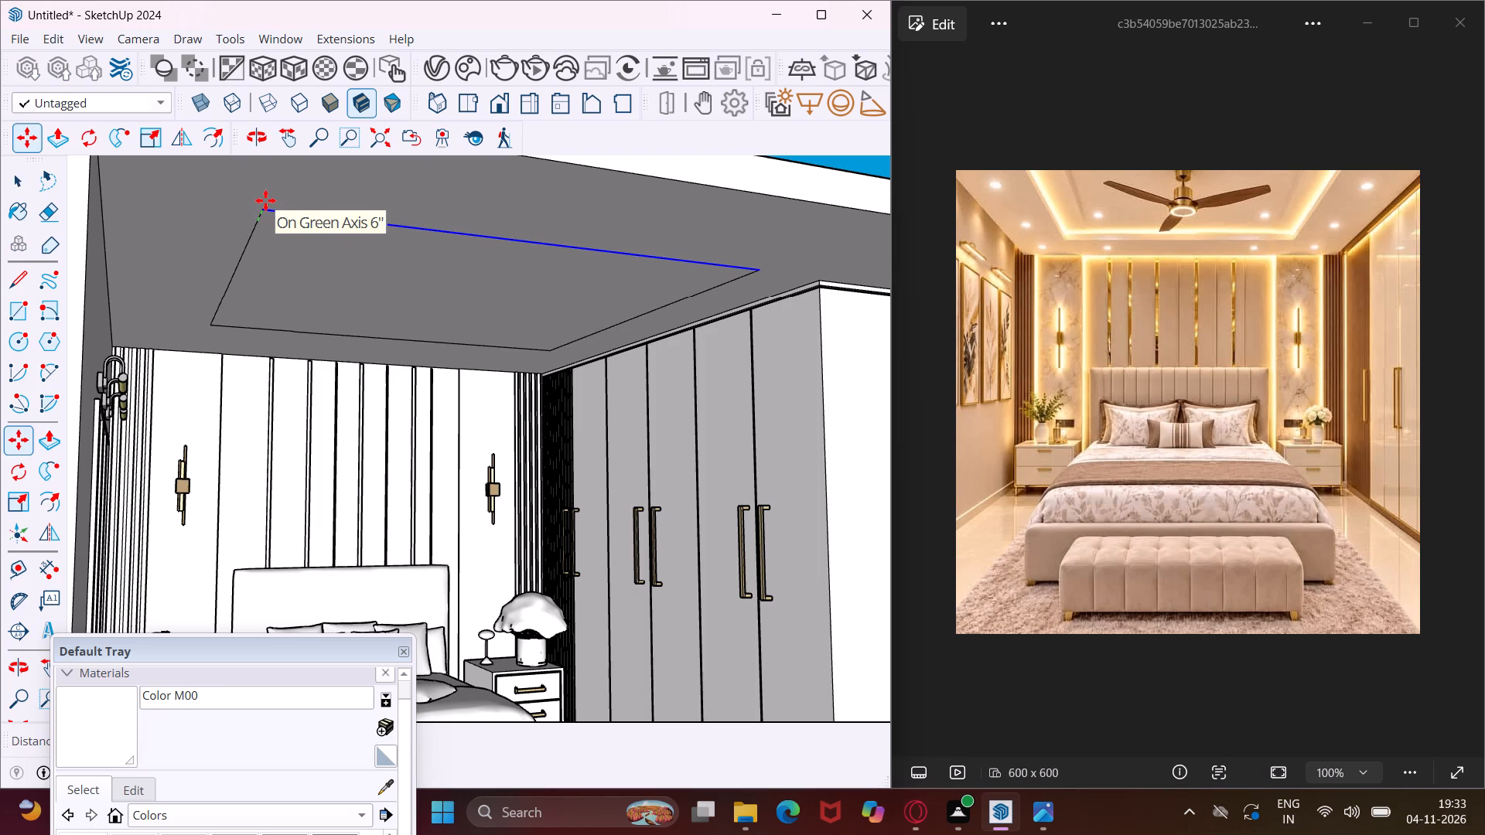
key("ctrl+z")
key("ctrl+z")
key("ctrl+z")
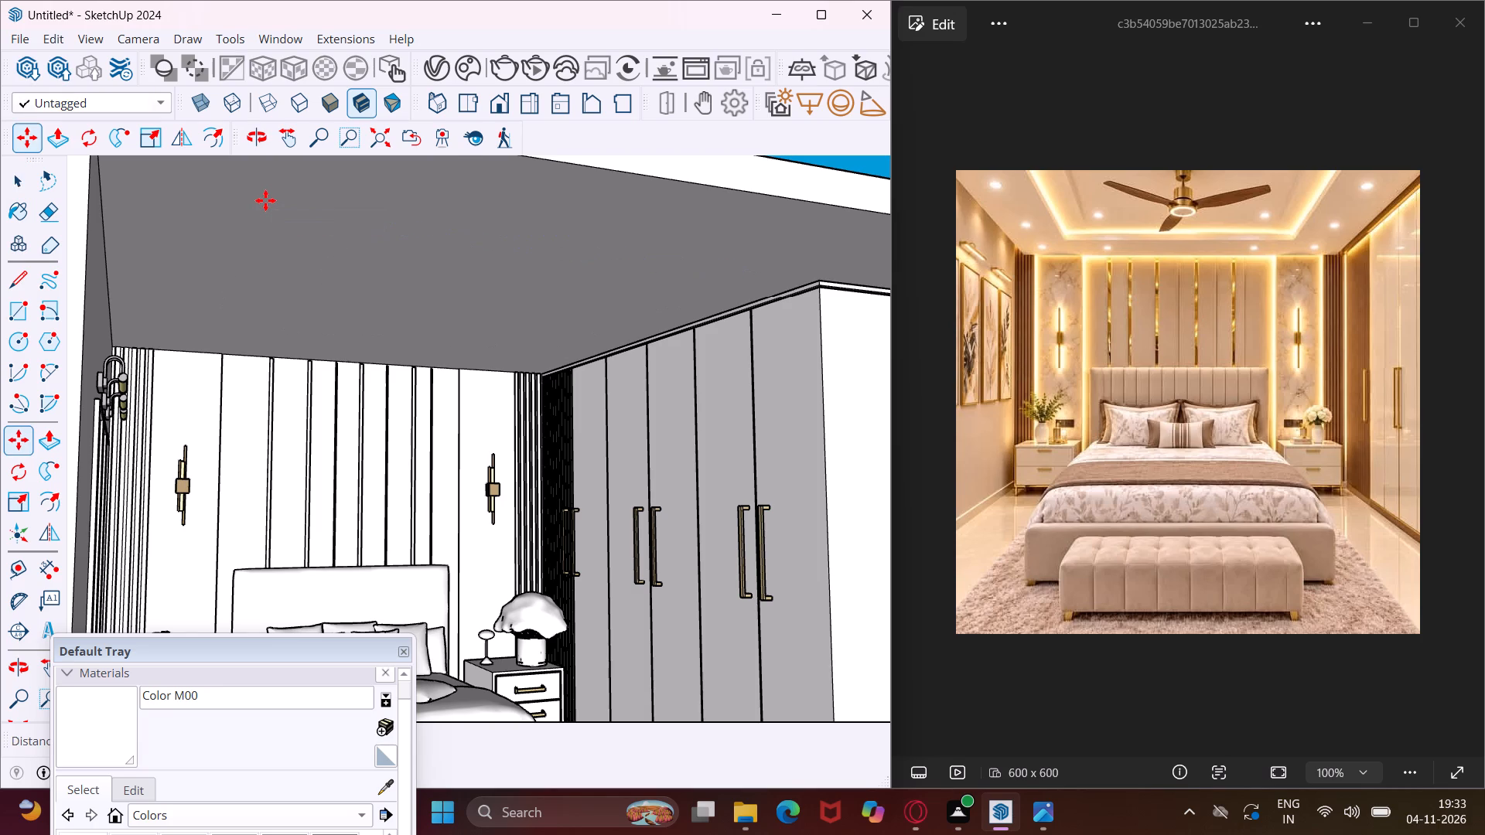
Offset the ceiling's underside boundary inward again, placing the new rectangle's wardrobe-side edge close to the top of the wardrobe.
scroll(262, 213, "down", 4)
key("Escape")
key("space")
left_click(303, 219)
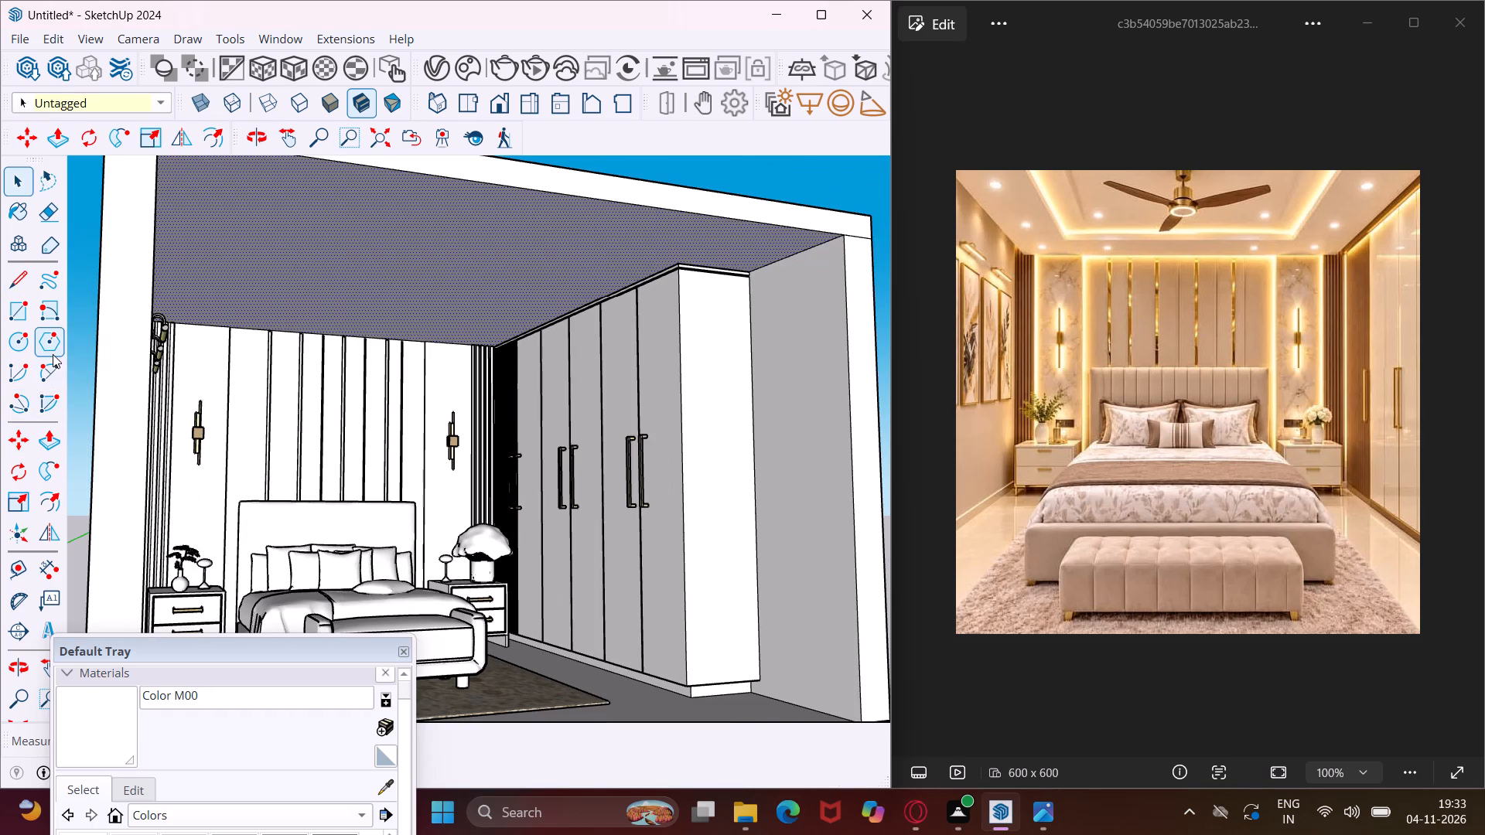
left_click(48, 492)
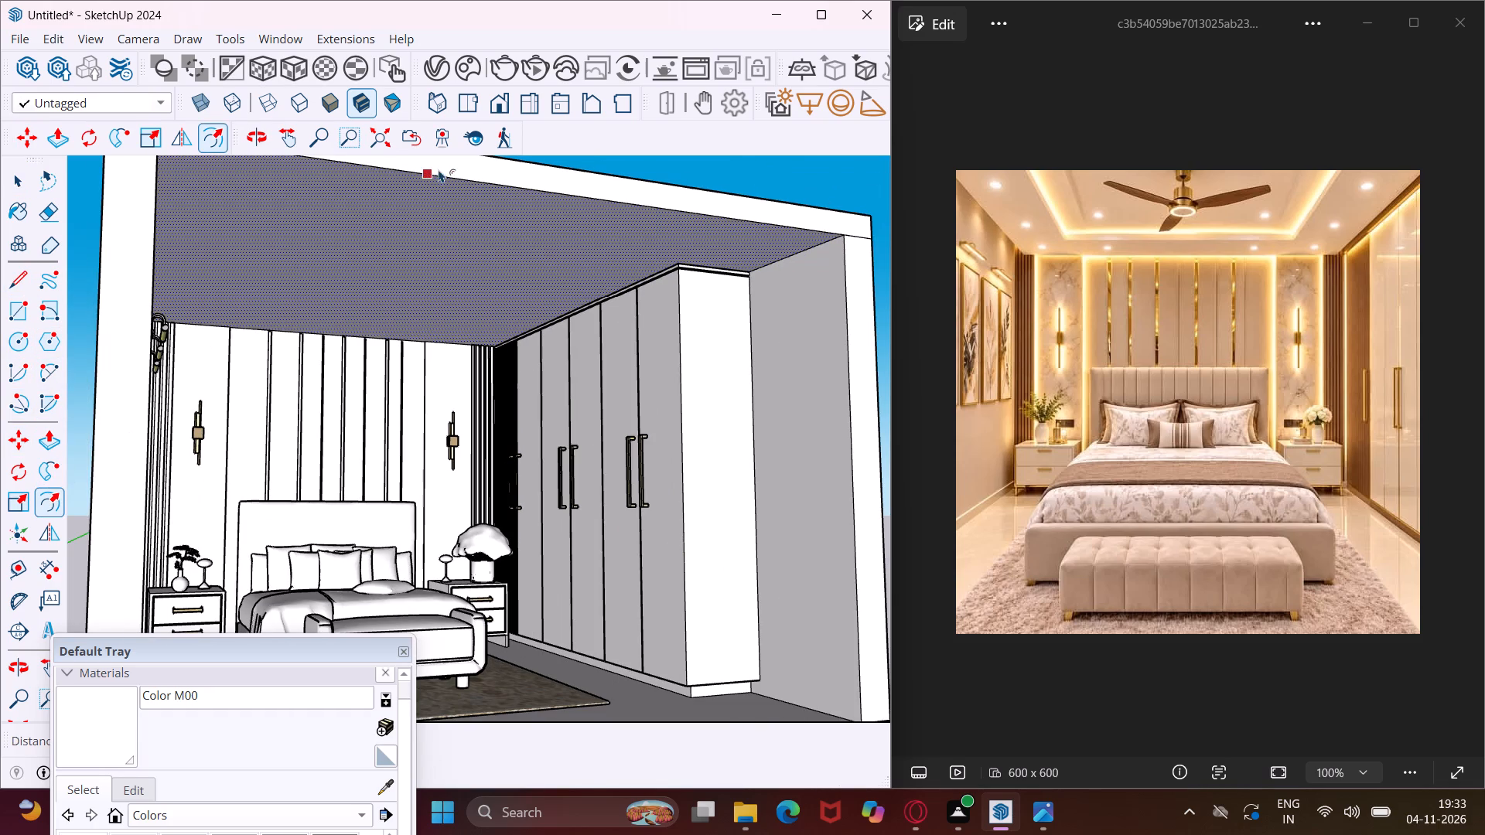
scroll(477, 176, "up", 3)
left_click(463, 203)
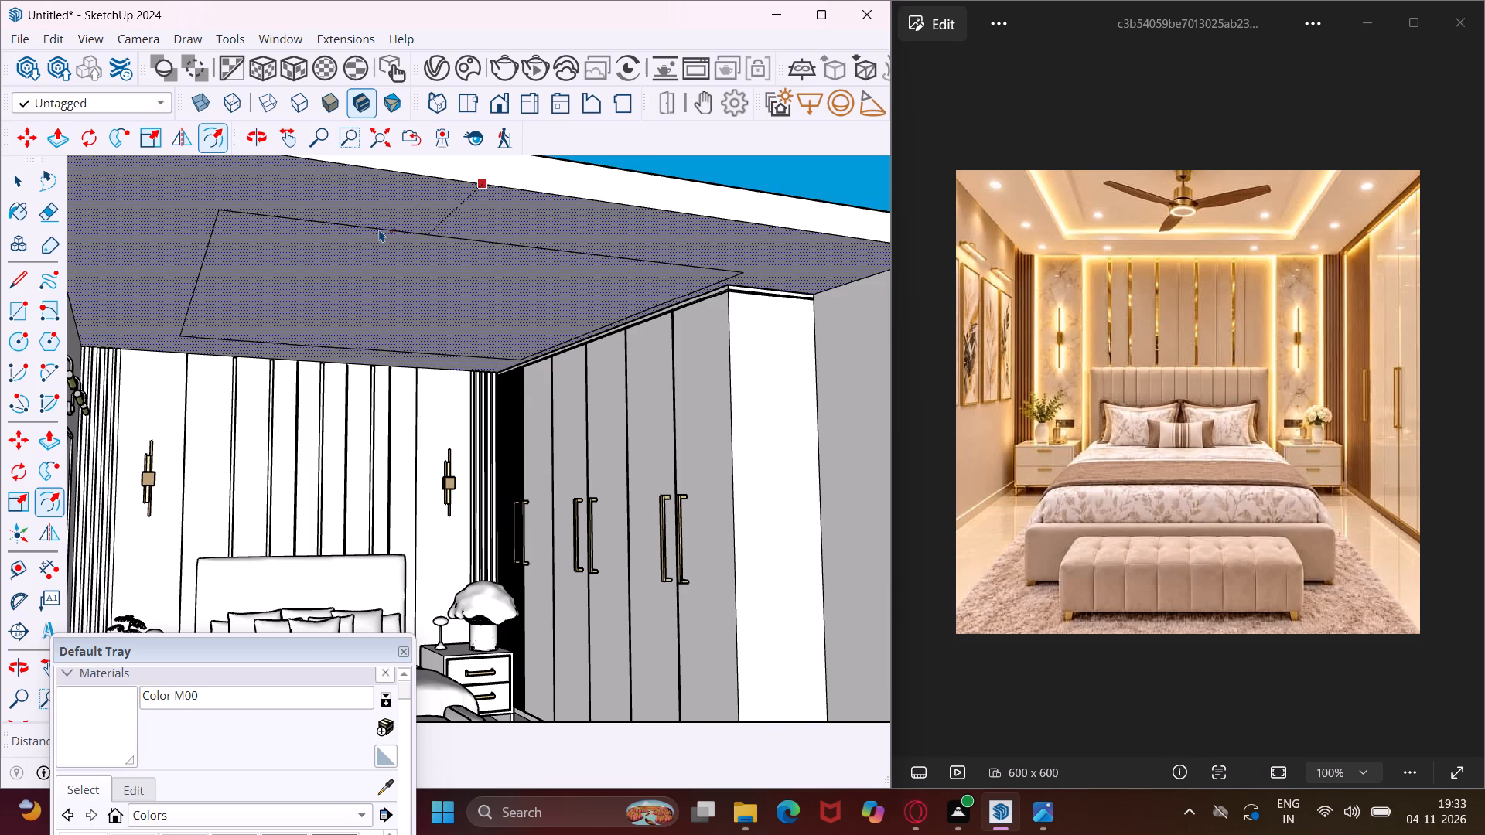
left_click(379, 229)
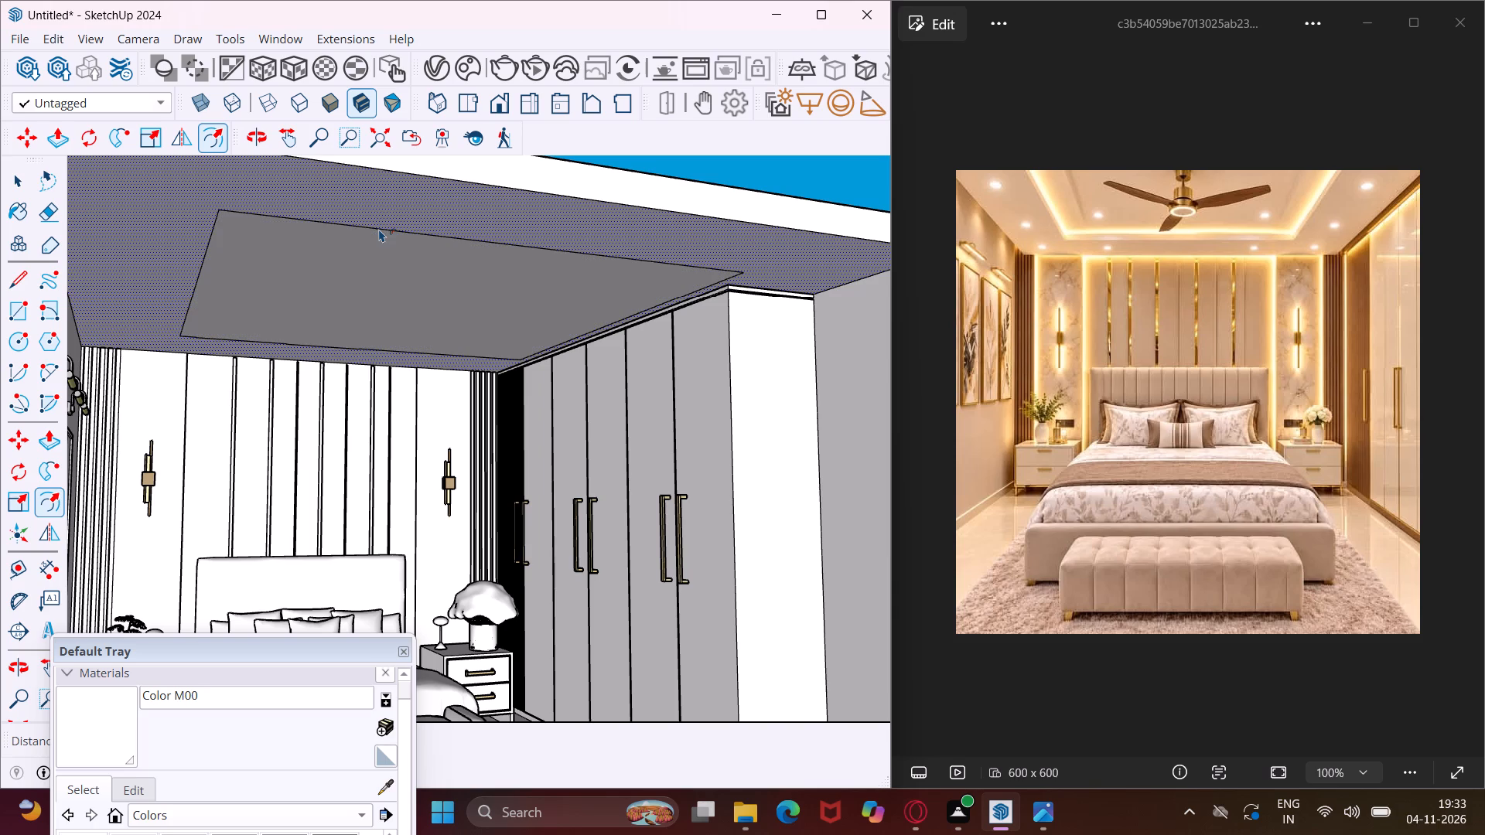
middle_click_drag(379, 229, 263, 253)
middle_click_drag(315, 235, 354, 231)
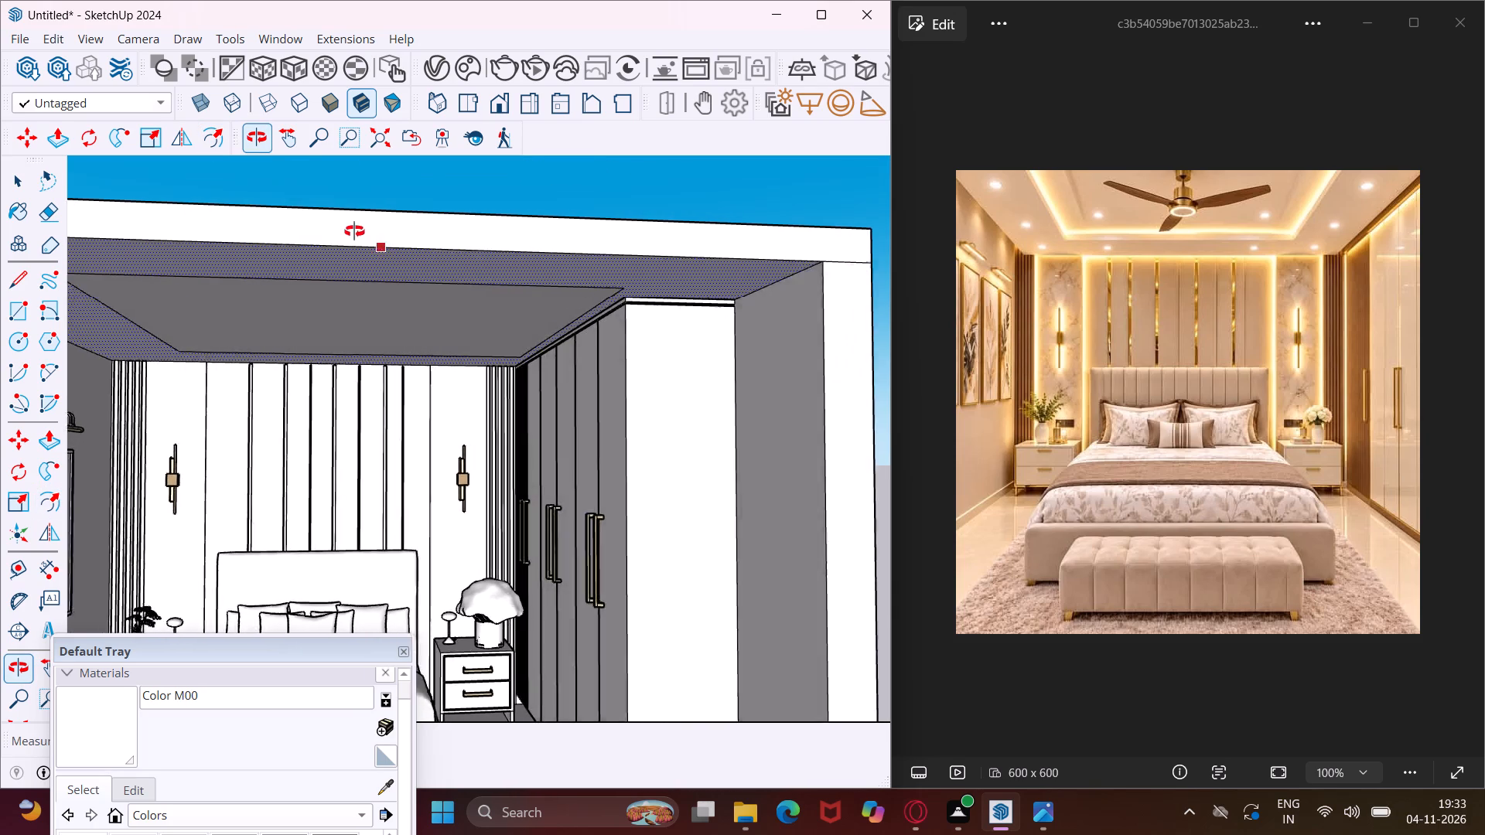
middle_click_drag(354, 231, 508, 167)
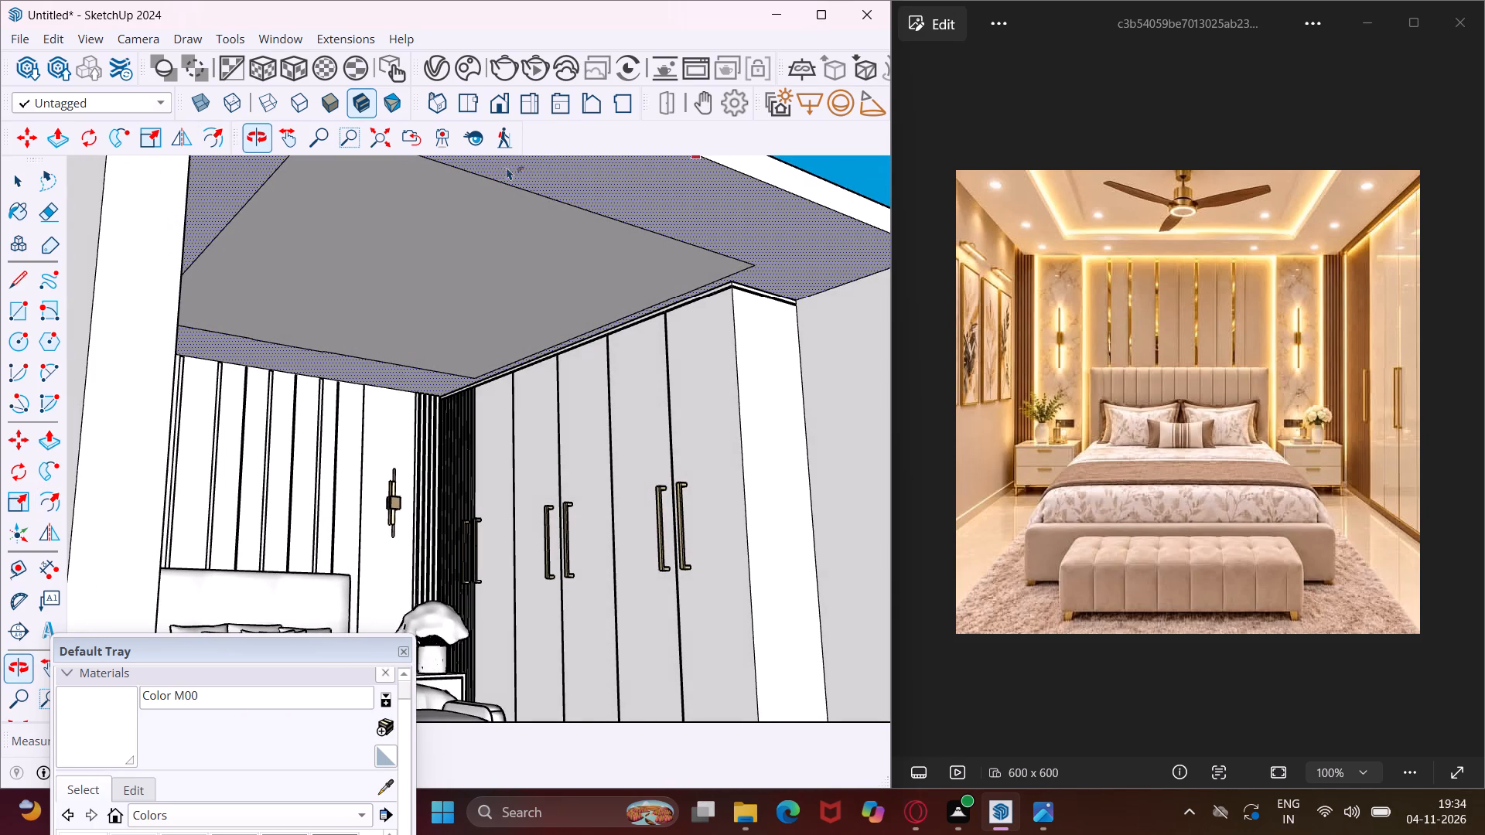
scroll(474, 188, "down", 3)
middle_click_drag(504, 195, 482, 216)
key("Escape")
key("space")
Move the full wardrobe-side edge of the ceiling outline inward along the red axis, away from the wardrobe.
scroll(604, 225, "up", 4)
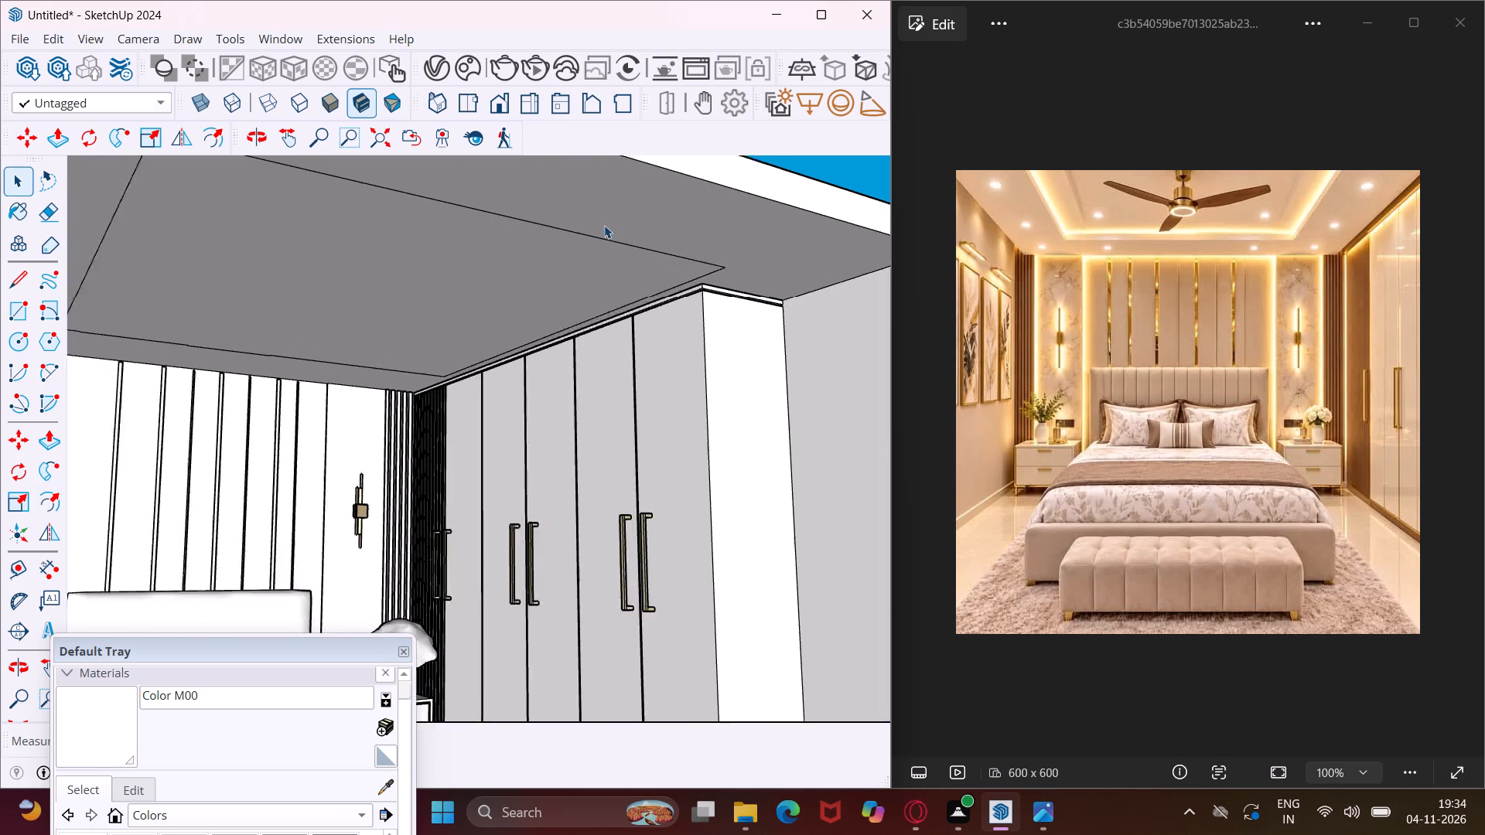
scroll(604, 225, "up", 6)
middle_click_drag(654, 266, 490, 281)
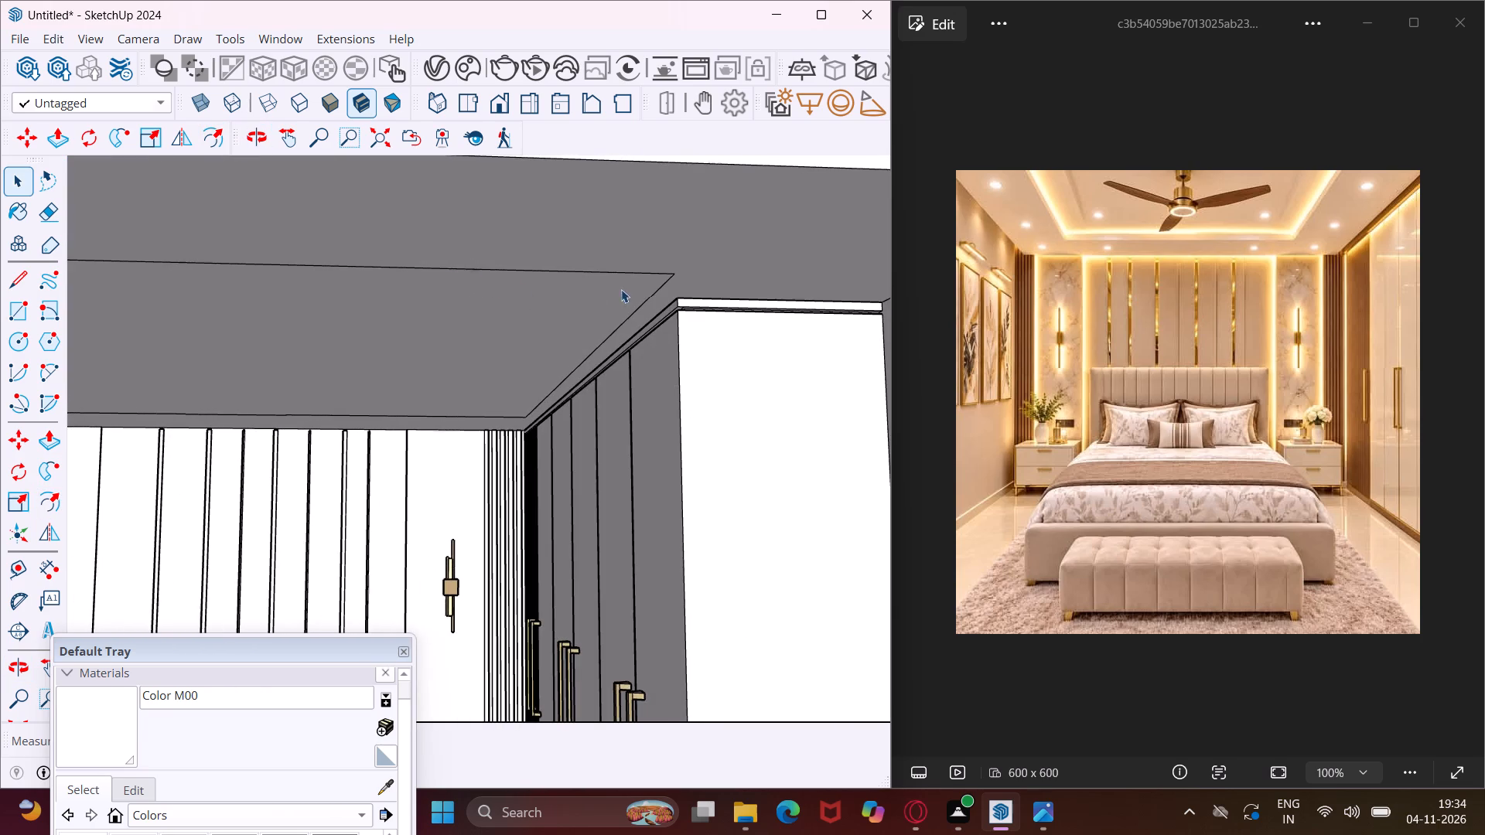
scroll(623, 289, "up", 3)
left_click(682, 282)
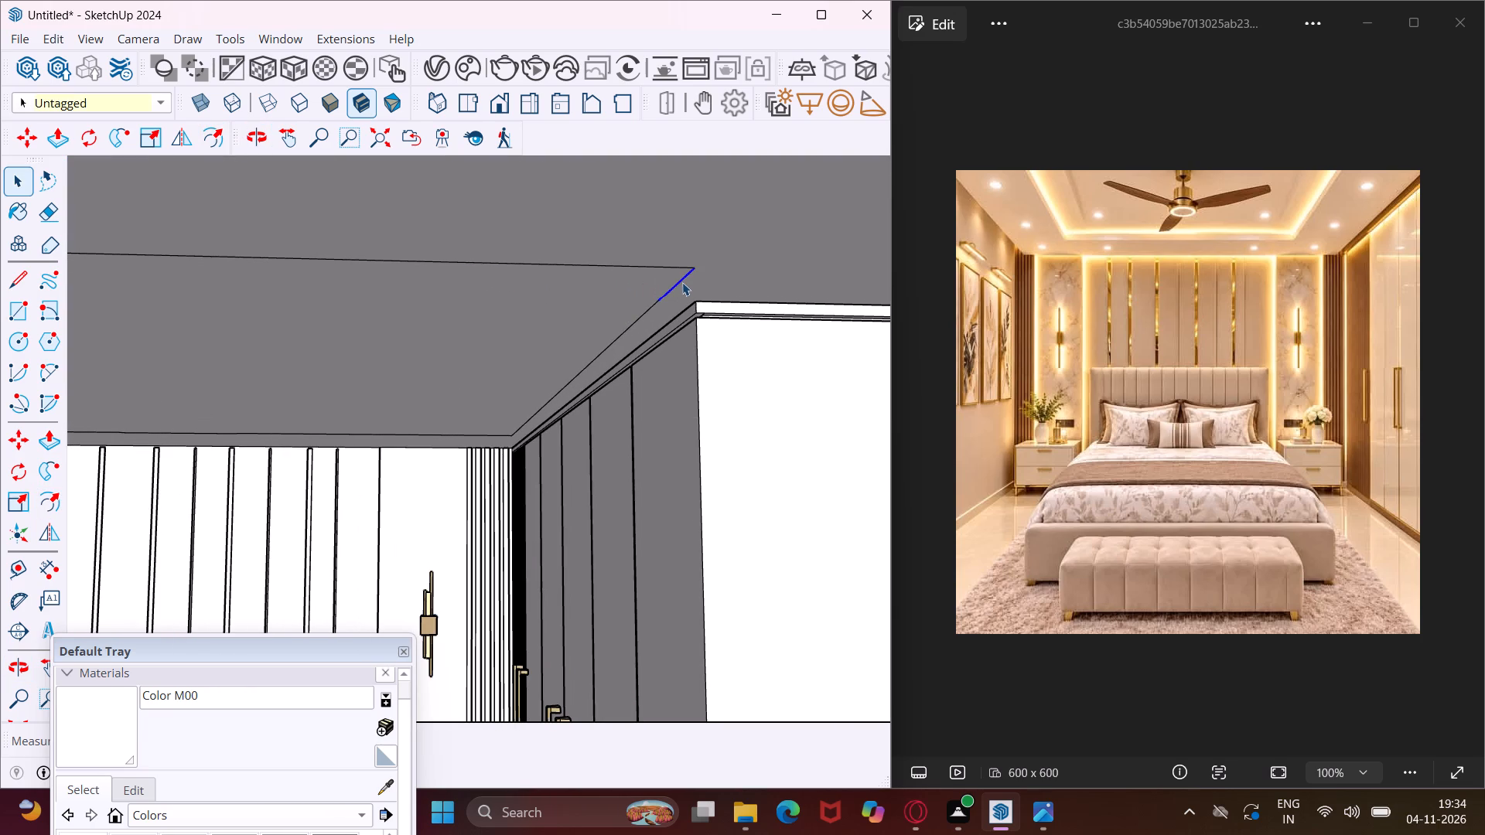
scroll(682, 282, "up", 3)
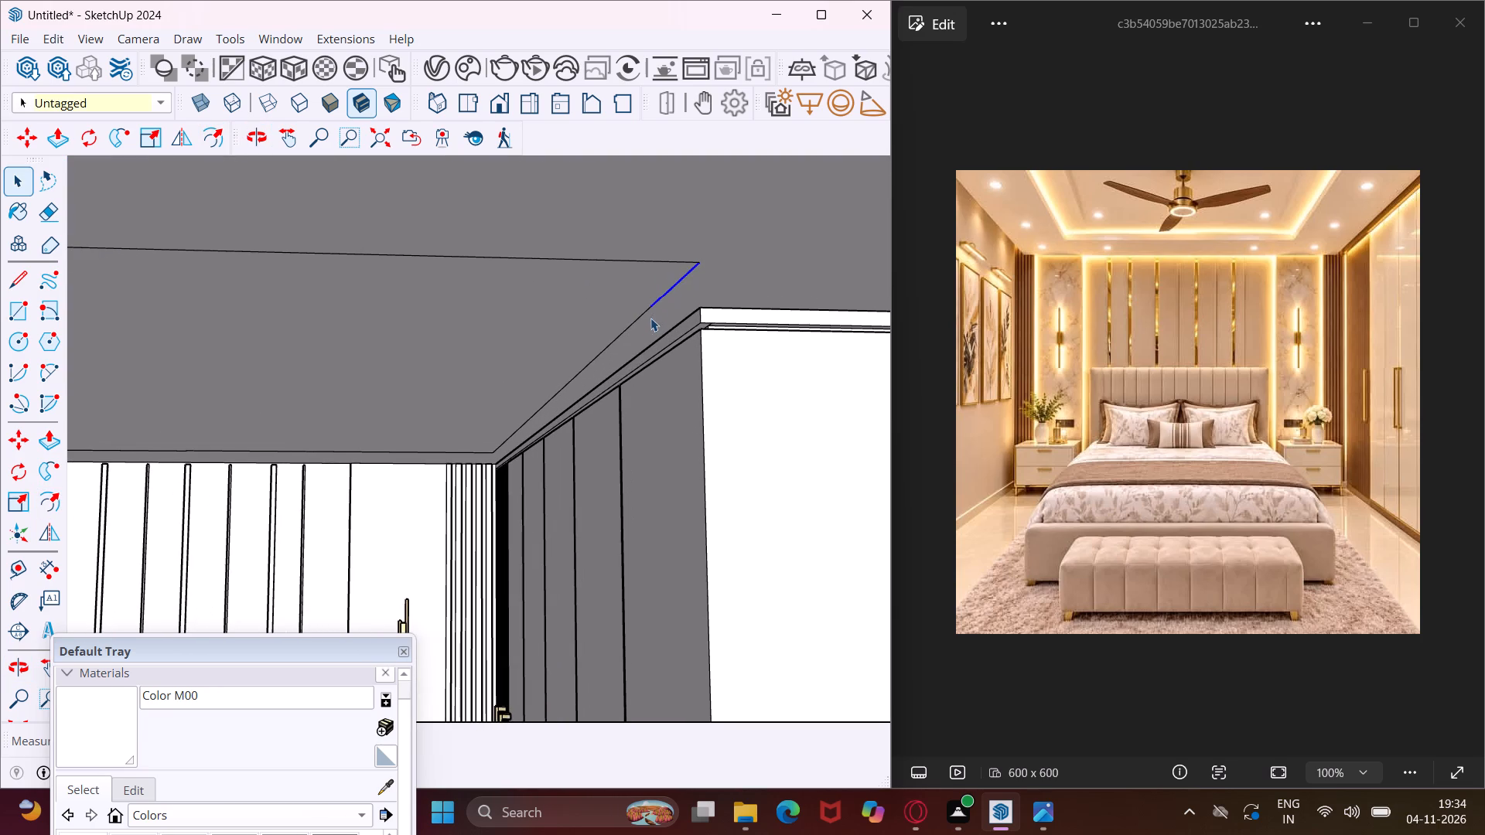
left_click(633, 322, "ctrl")
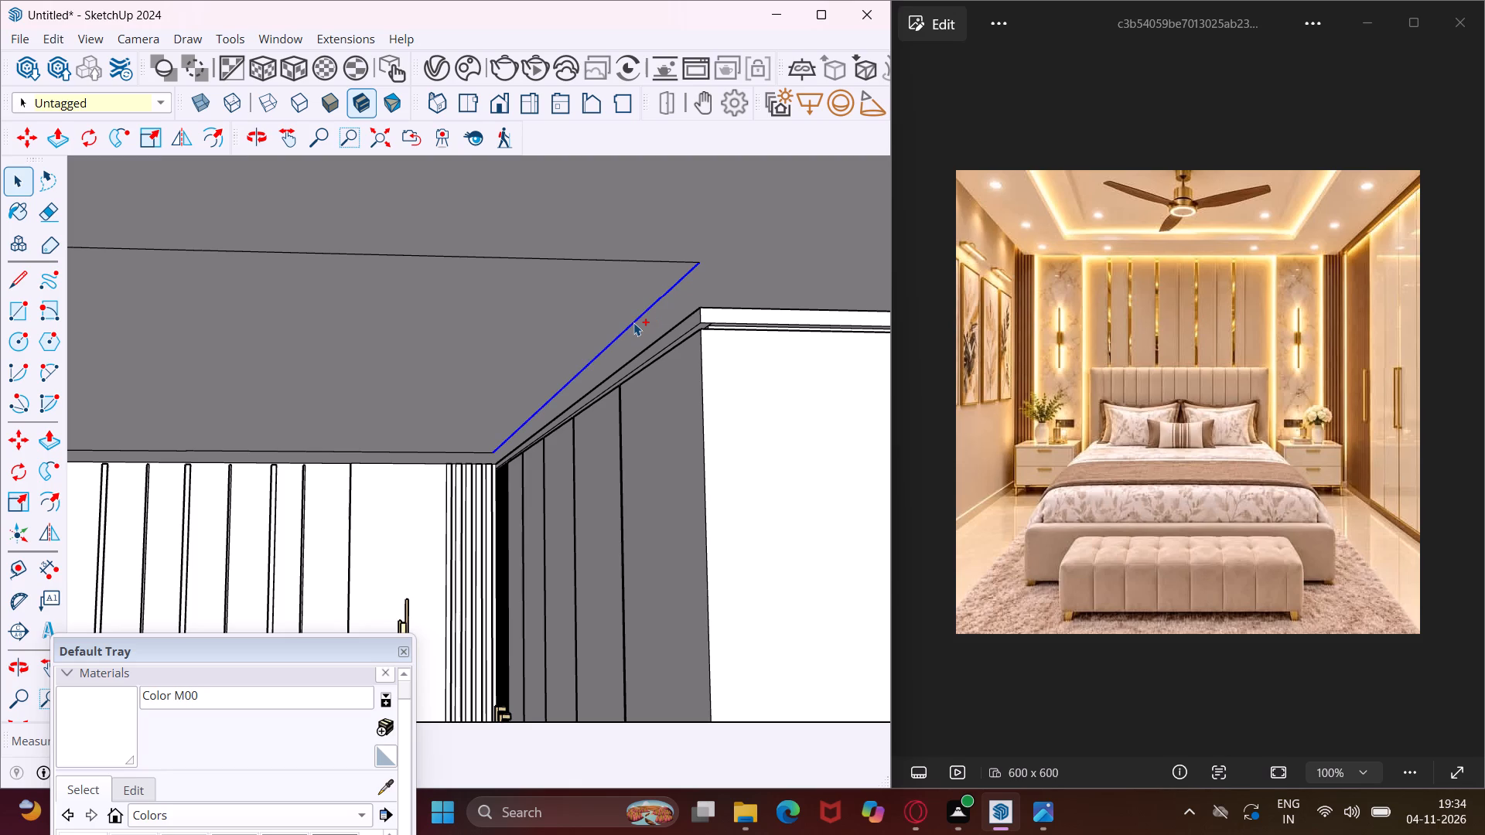
key("m")
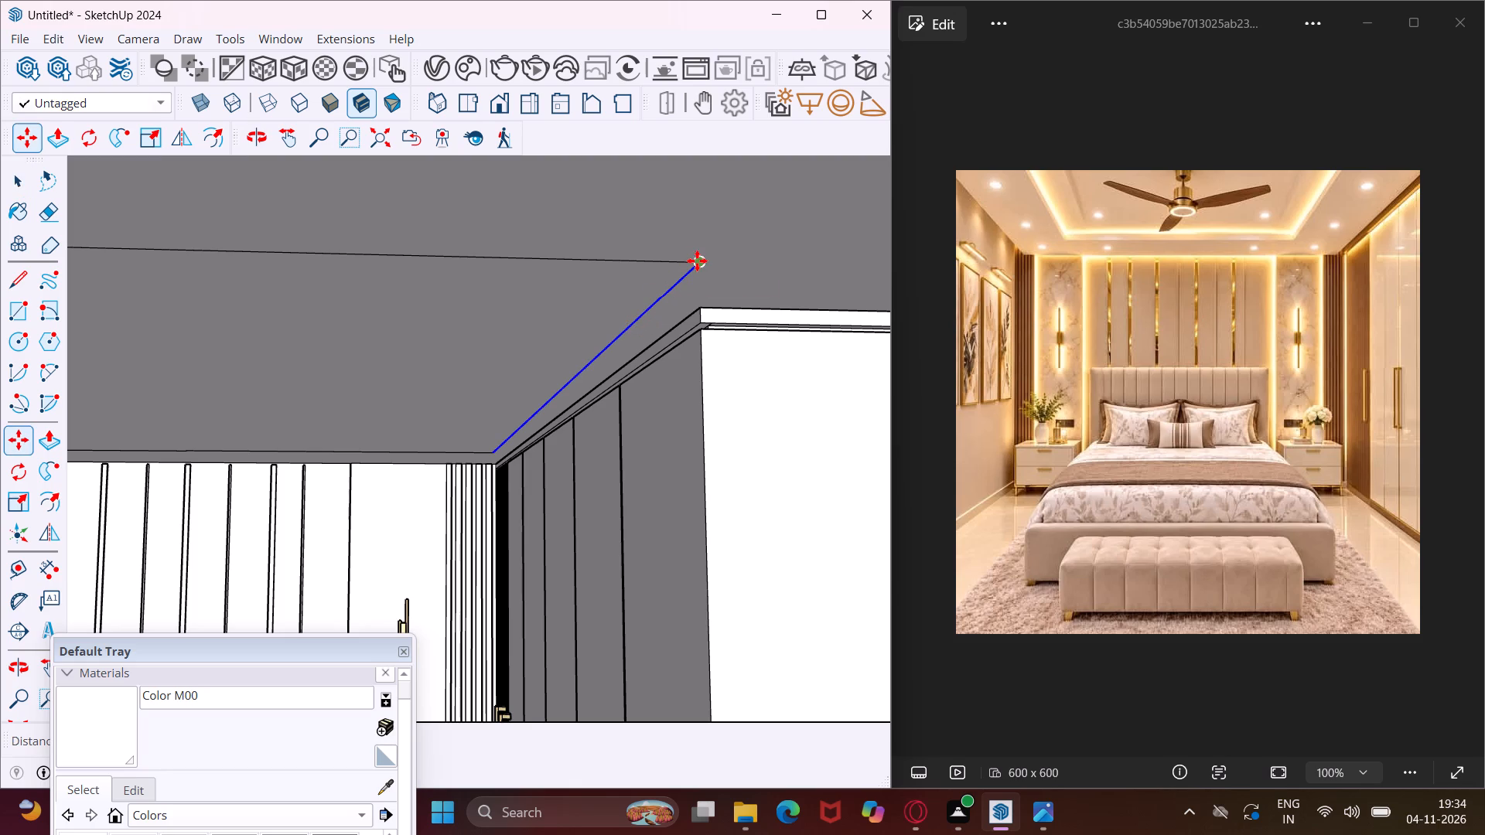
left_click(697, 261)
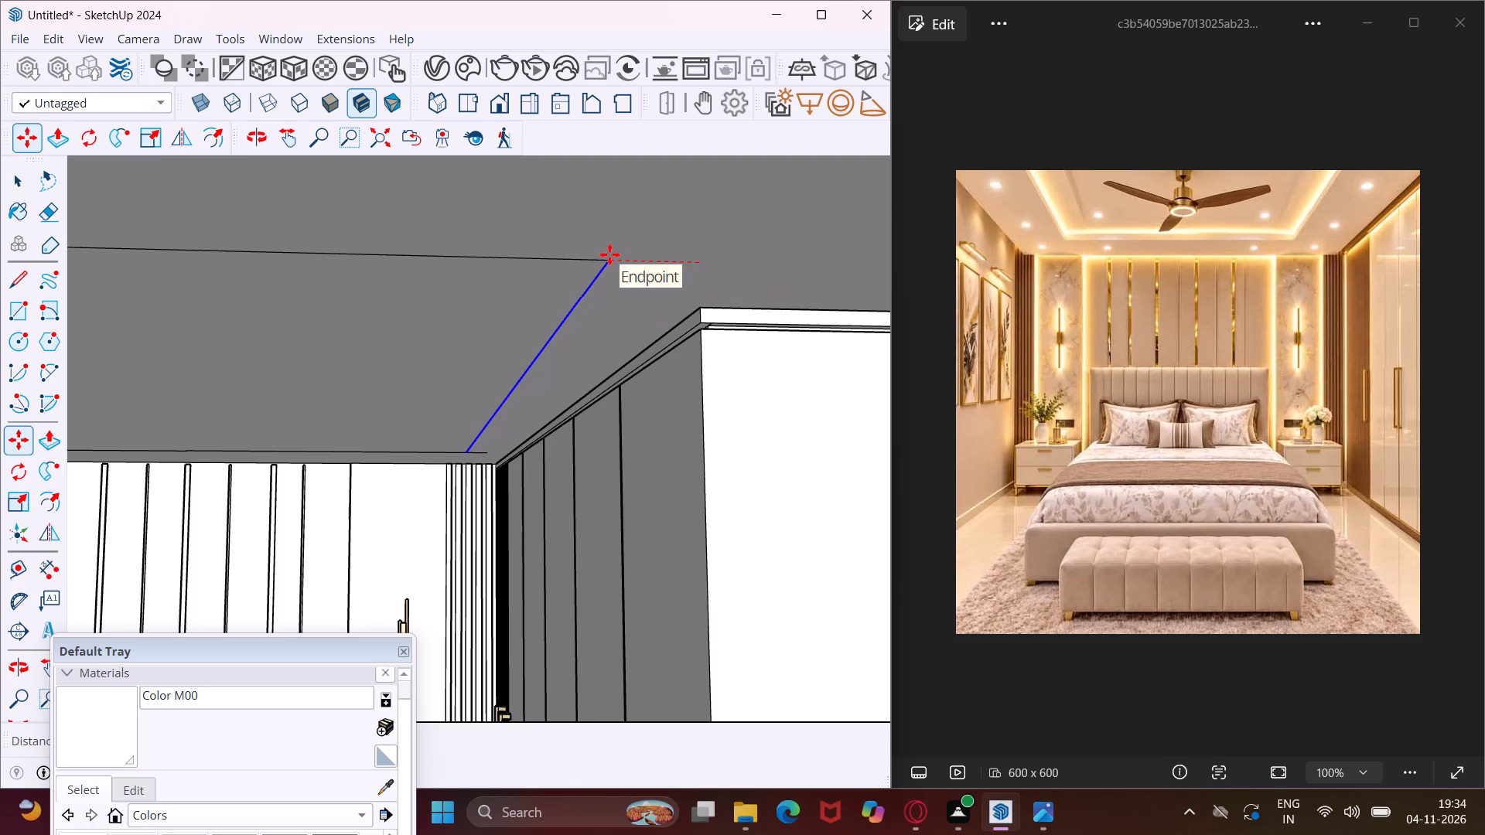
scroll(609, 254, "down", 14)
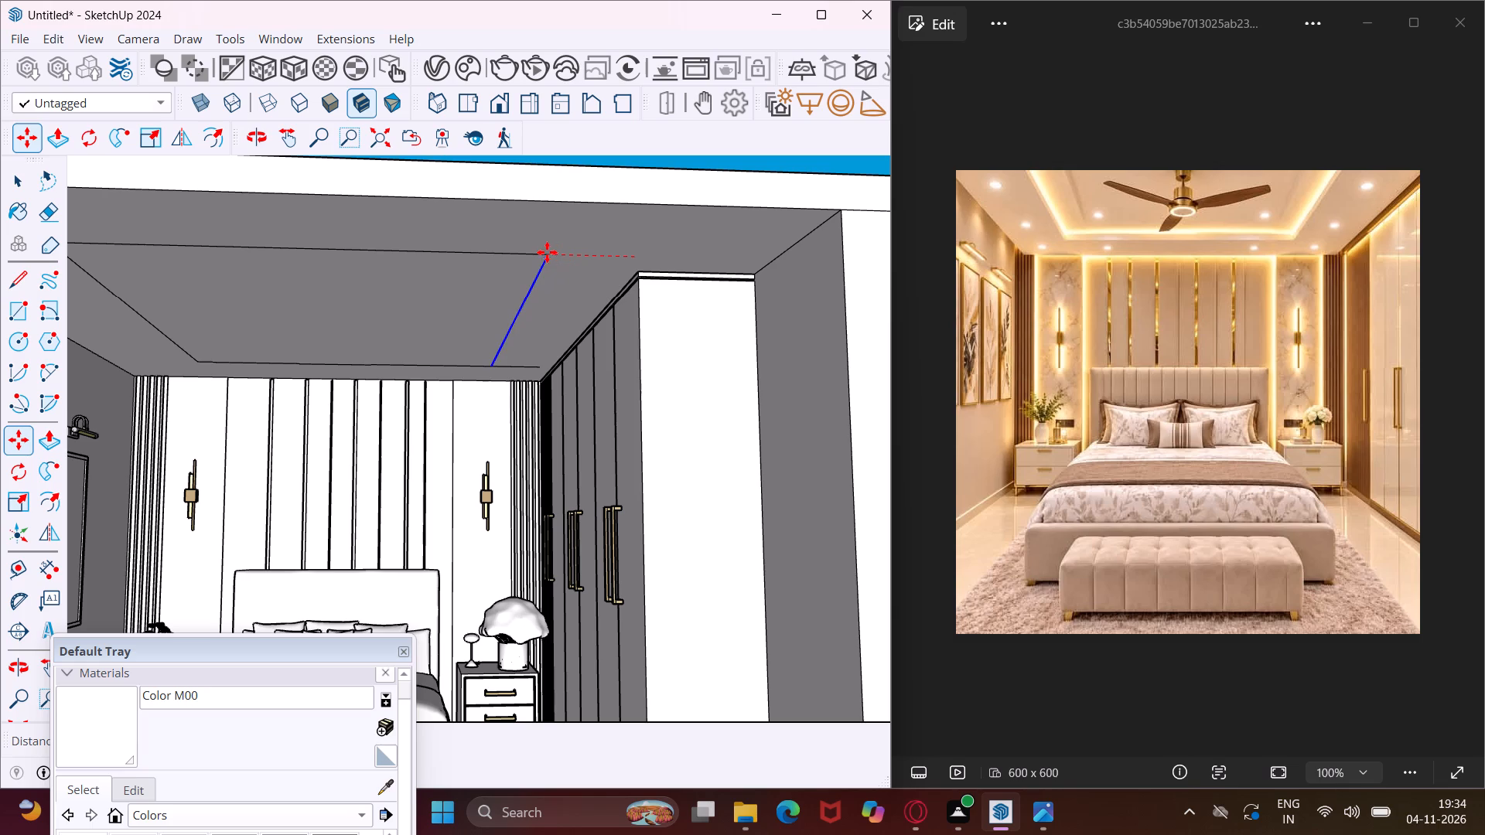
left_click(500, 249)
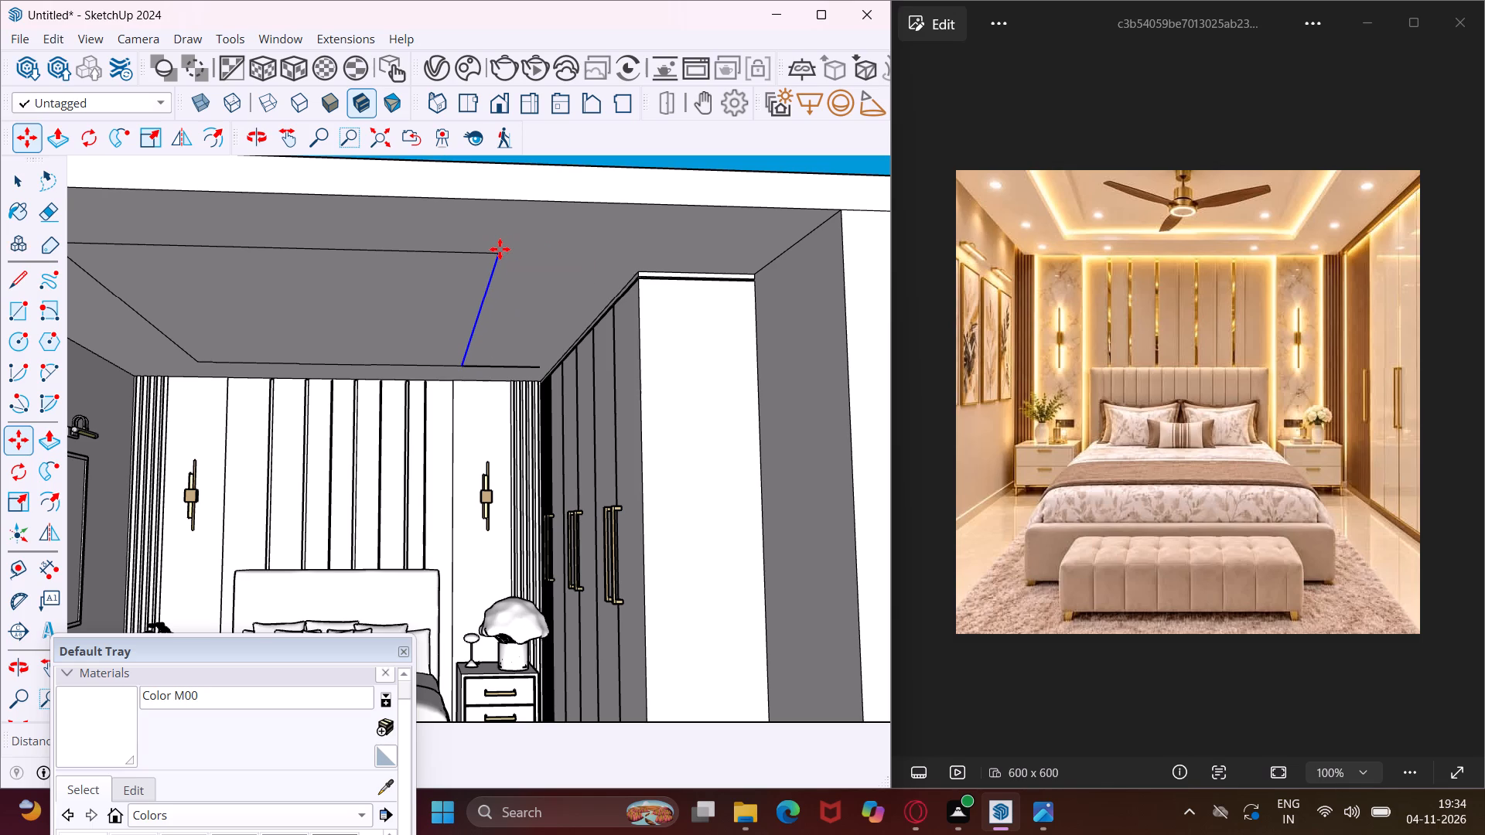
Erase the leftover line segments running past the ceiling outline's headboard-side corner toward the wardrobe.
middle_click_drag(500, 249, 575, 206)
scroll(516, 327, "up", 7)
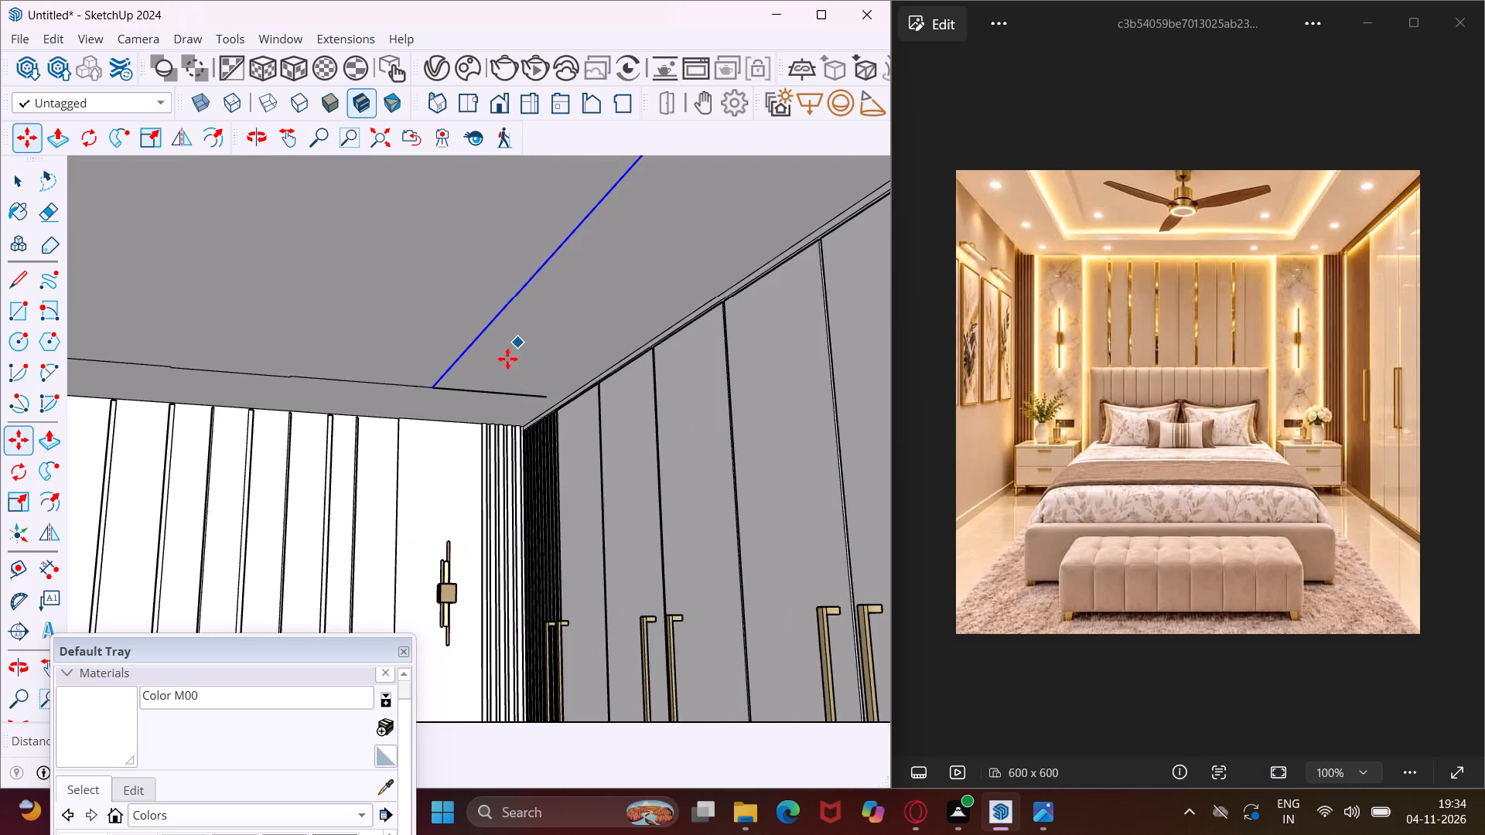
scroll(507, 359, "up", 9)
middle_click_drag(458, 408, 535, 365)
scroll(535, 365, "up", 1)
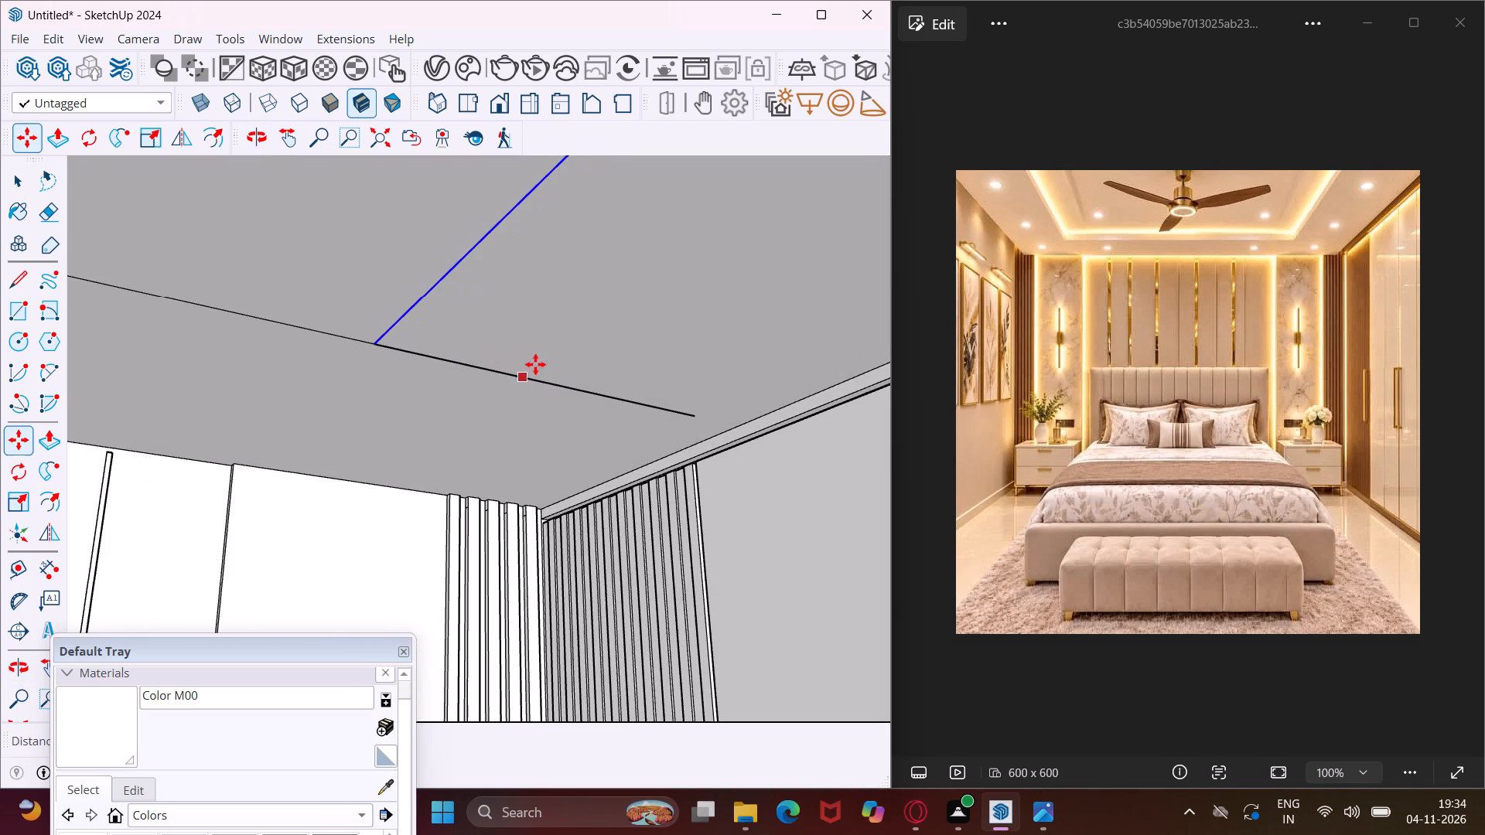
key("Escape")
key("c")
scroll(477, 358, "up", 3)
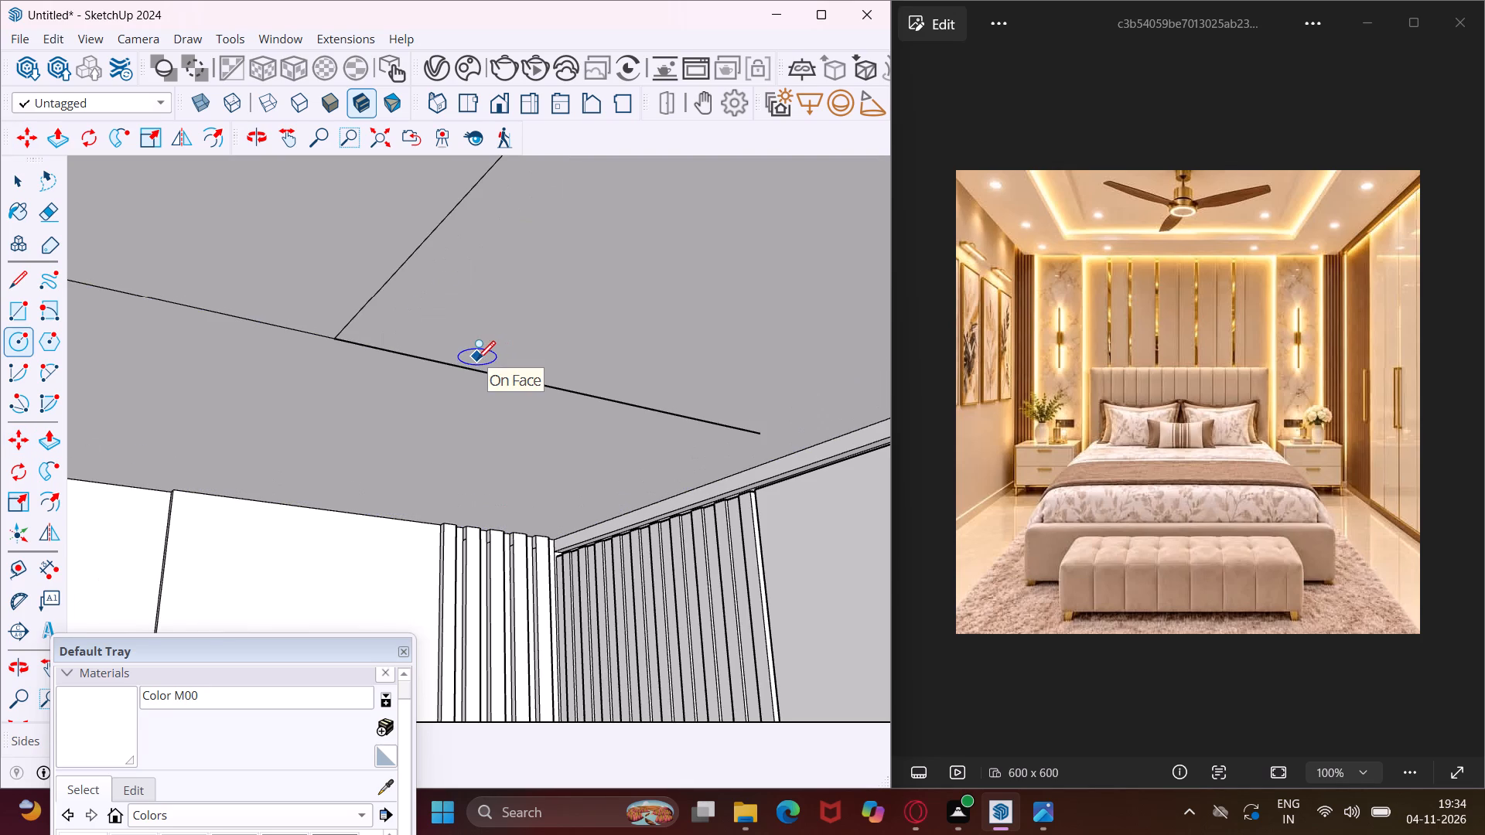
key("Escape")
key("space")
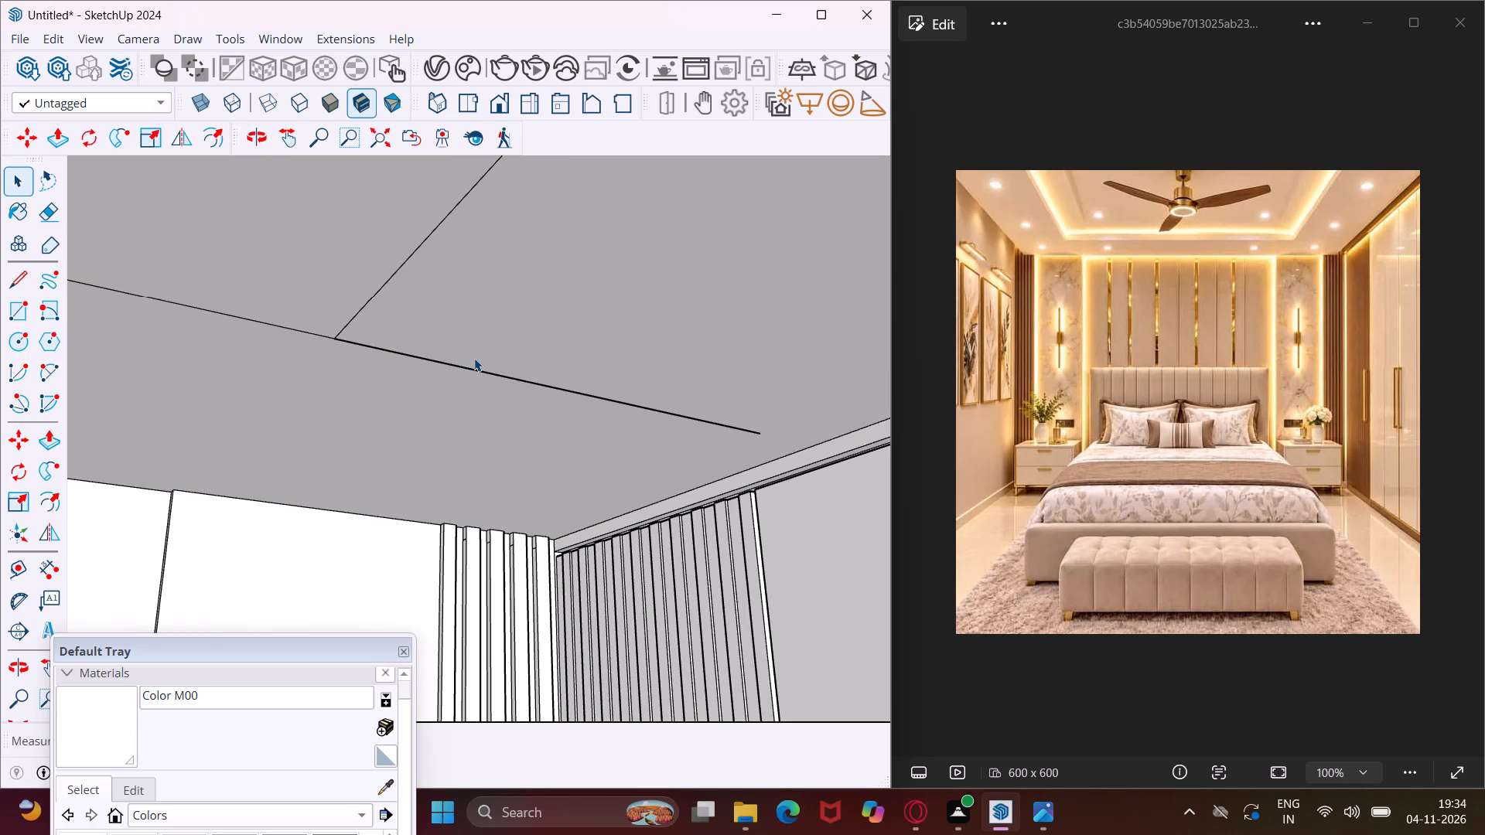
key("e")
left_click_drag(467, 361, 457, 371)
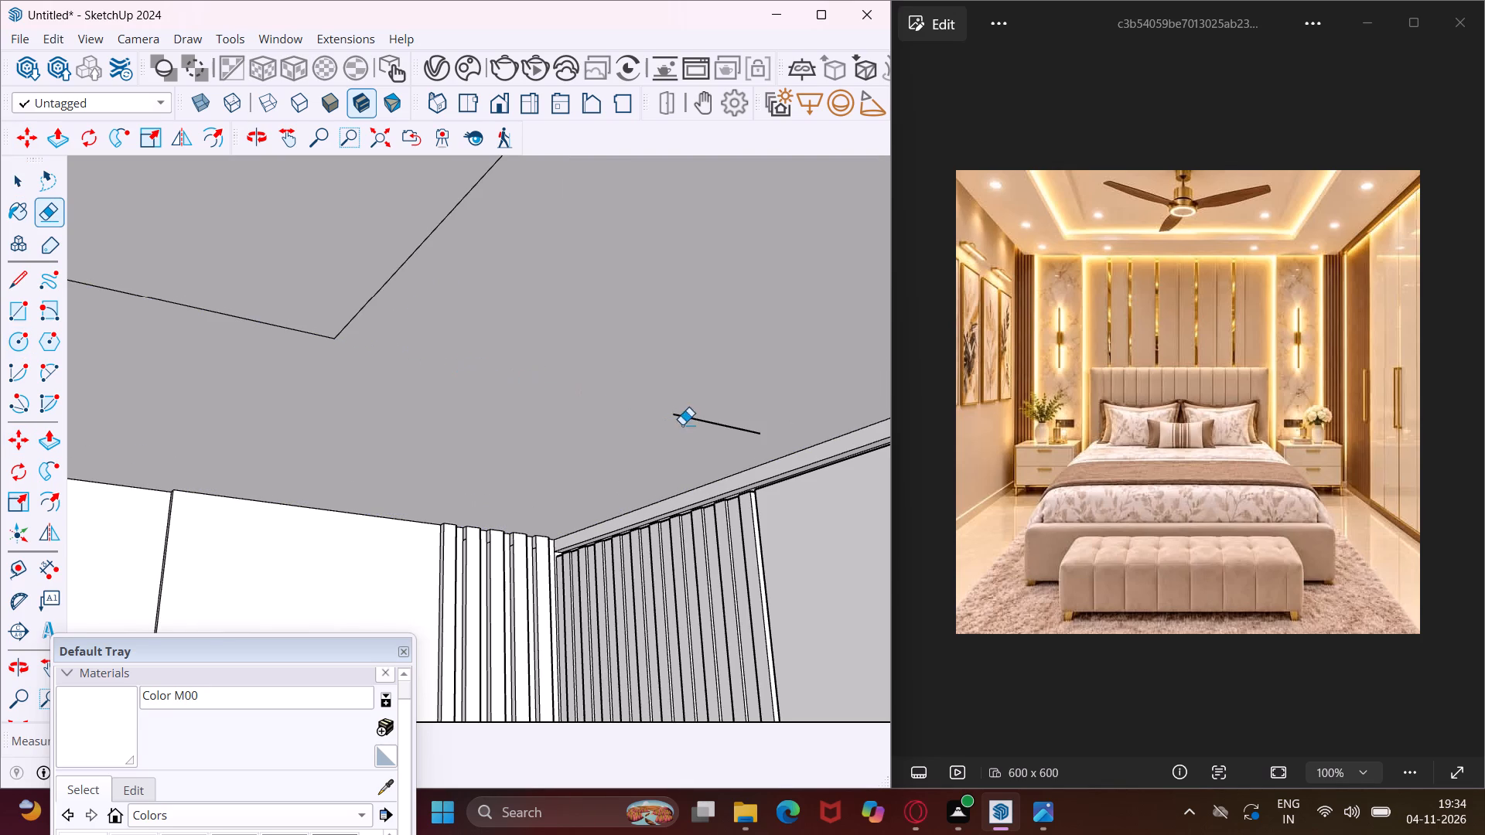
left_click_drag(726, 421, 700, 441)
left_click_drag(701, 418, 695, 426)
left_click_drag(742, 420, 733, 442)
left_click_drag(754, 427, 741, 447)
left_click_drag(680, 406, 670, 442)
scroll(578, 381, "down", 3)
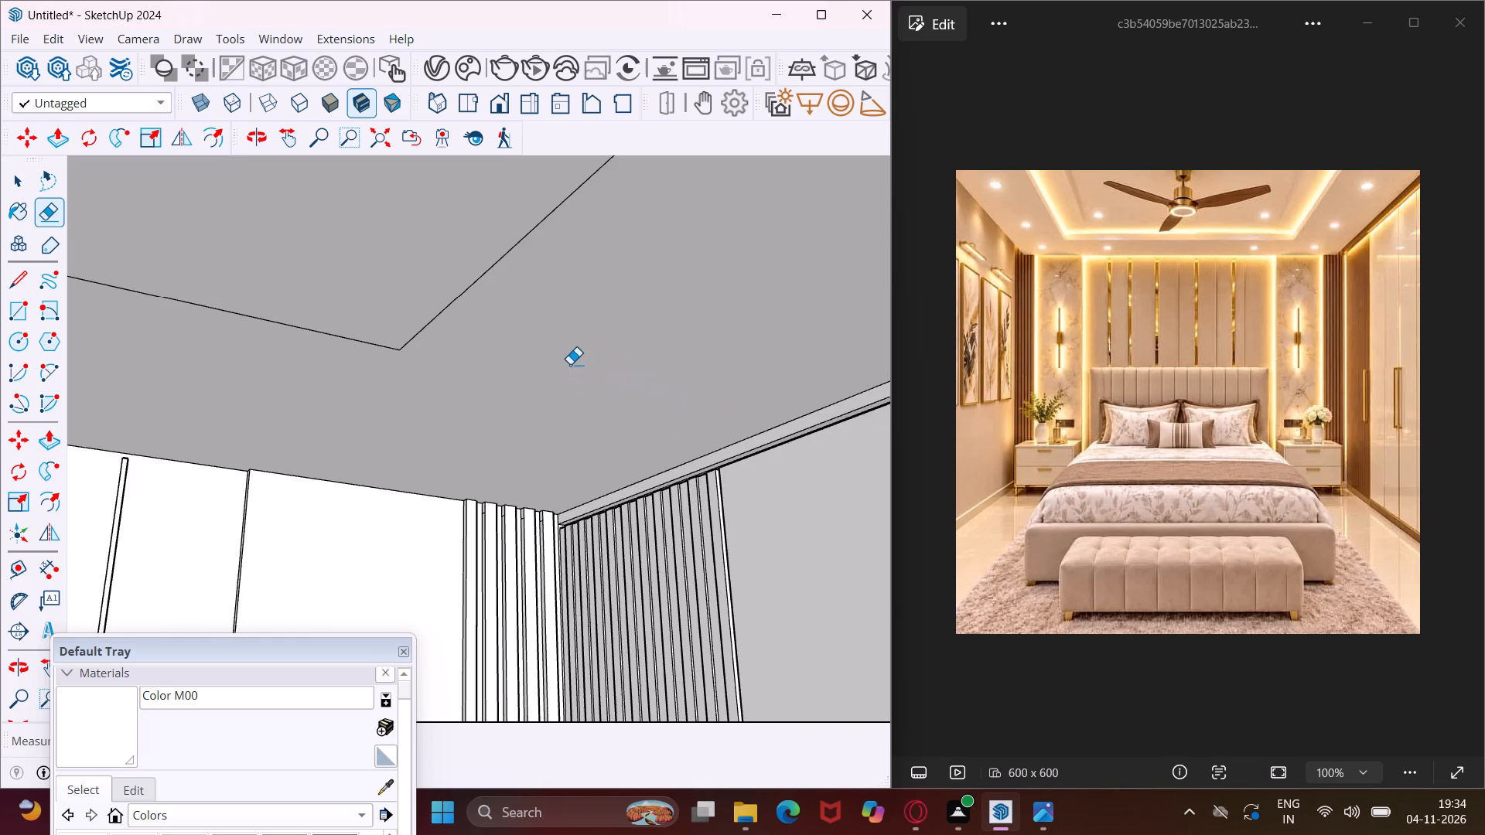
scroll(552, 356, "down", 7)
middle_click(502, 381)
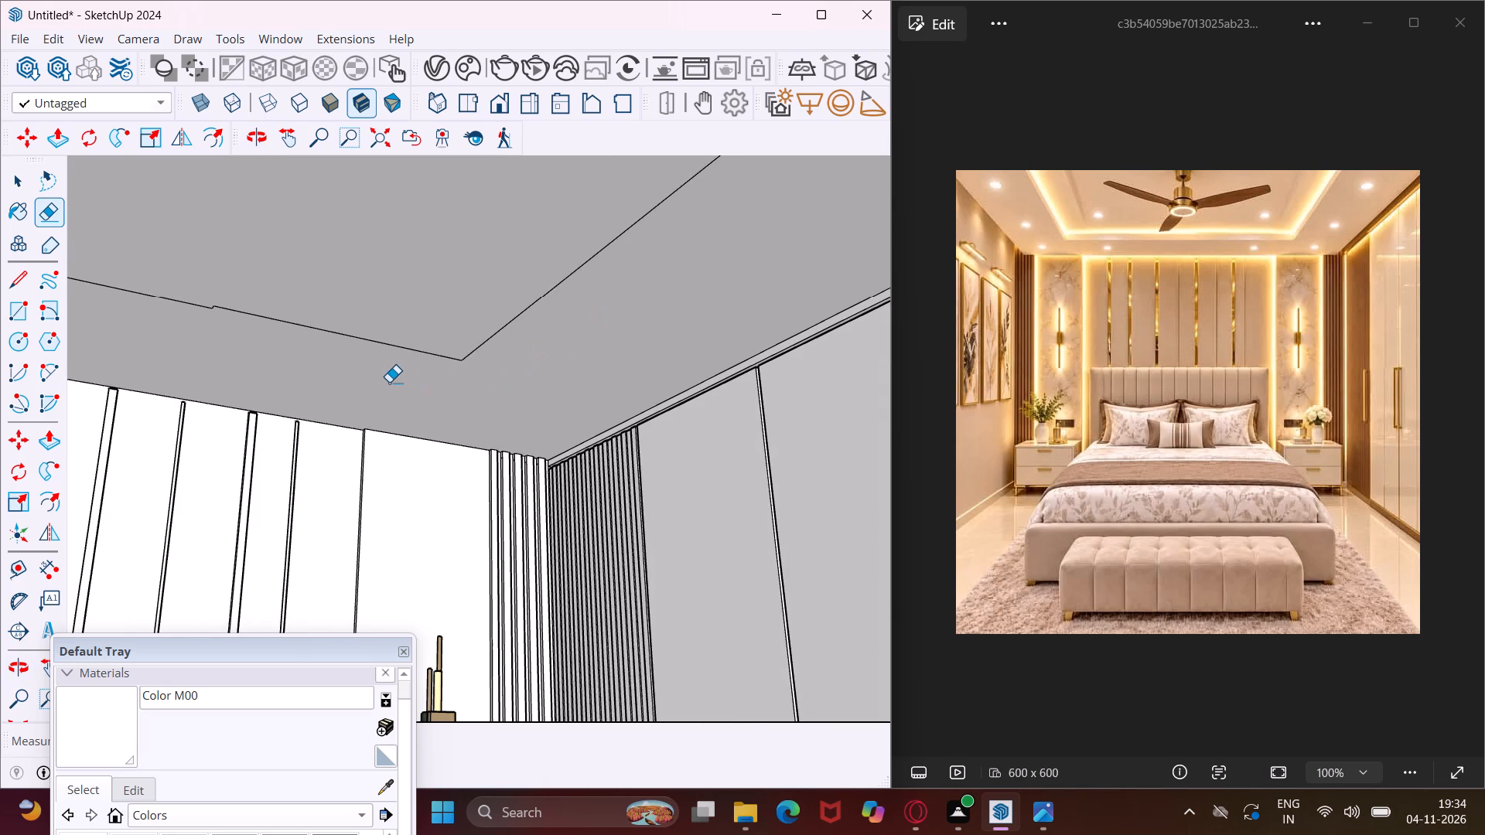
scroll(389, 382, "down", 10)
key("Escape")
key("space")
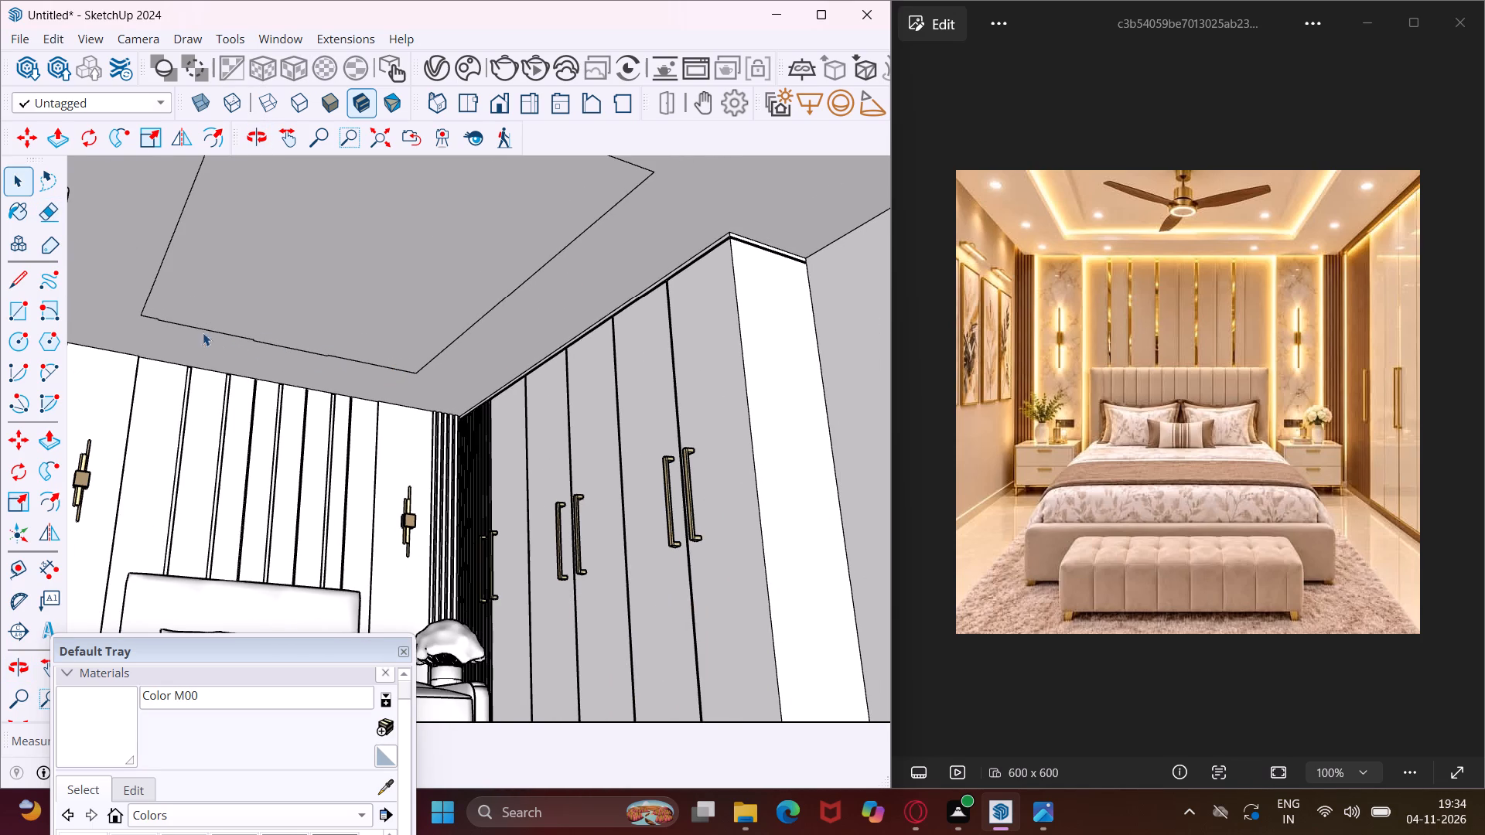
Draw a straight line bridging the stepped section of the ceiling outline's headboard-side edge, from one jog endpoint to the other.
scroll(159, 308, "up", 3)
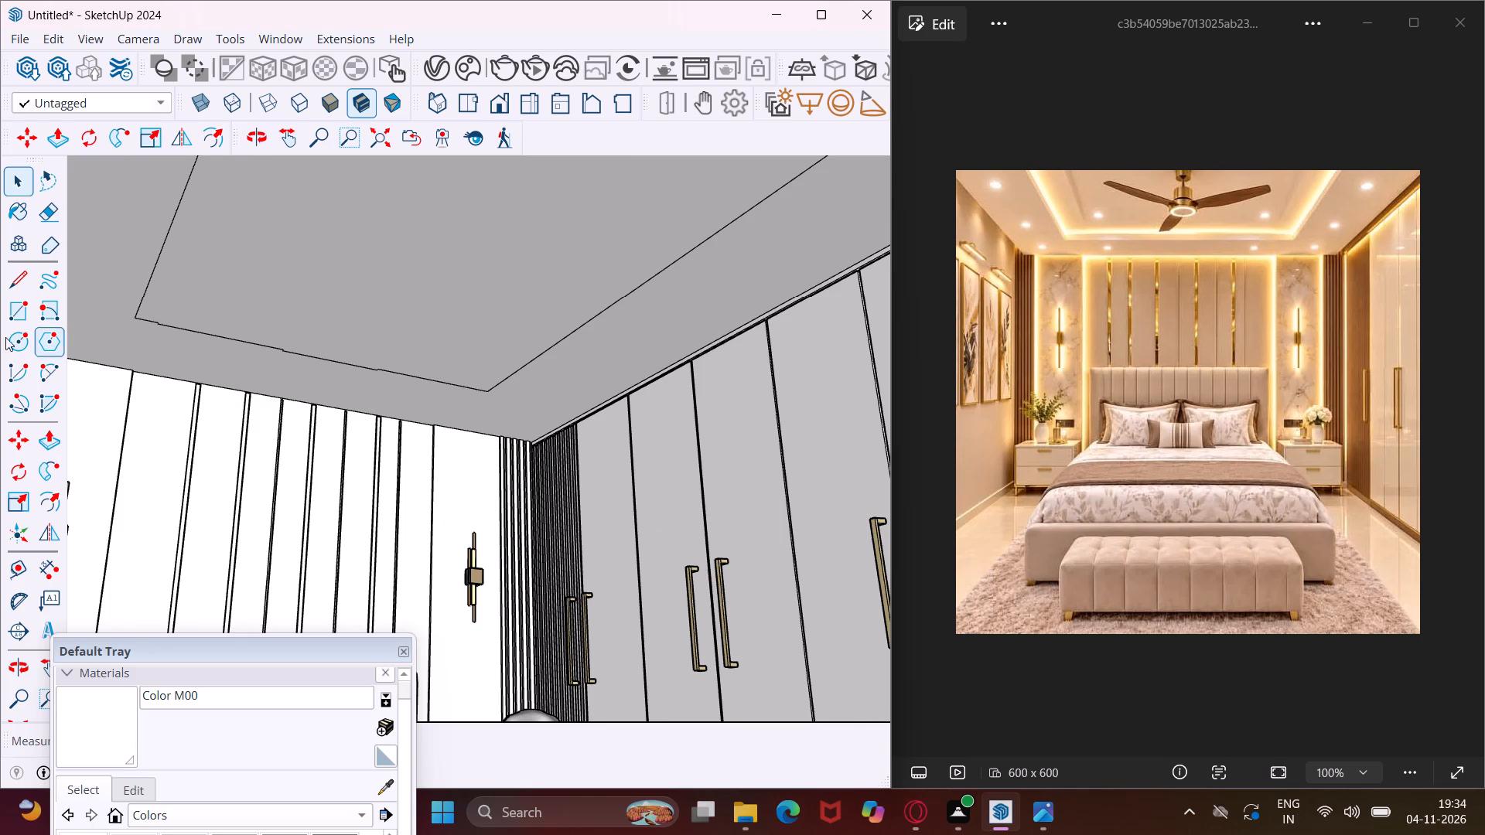
left_click(5, 291)
scroll(211, 348, "up", 5)
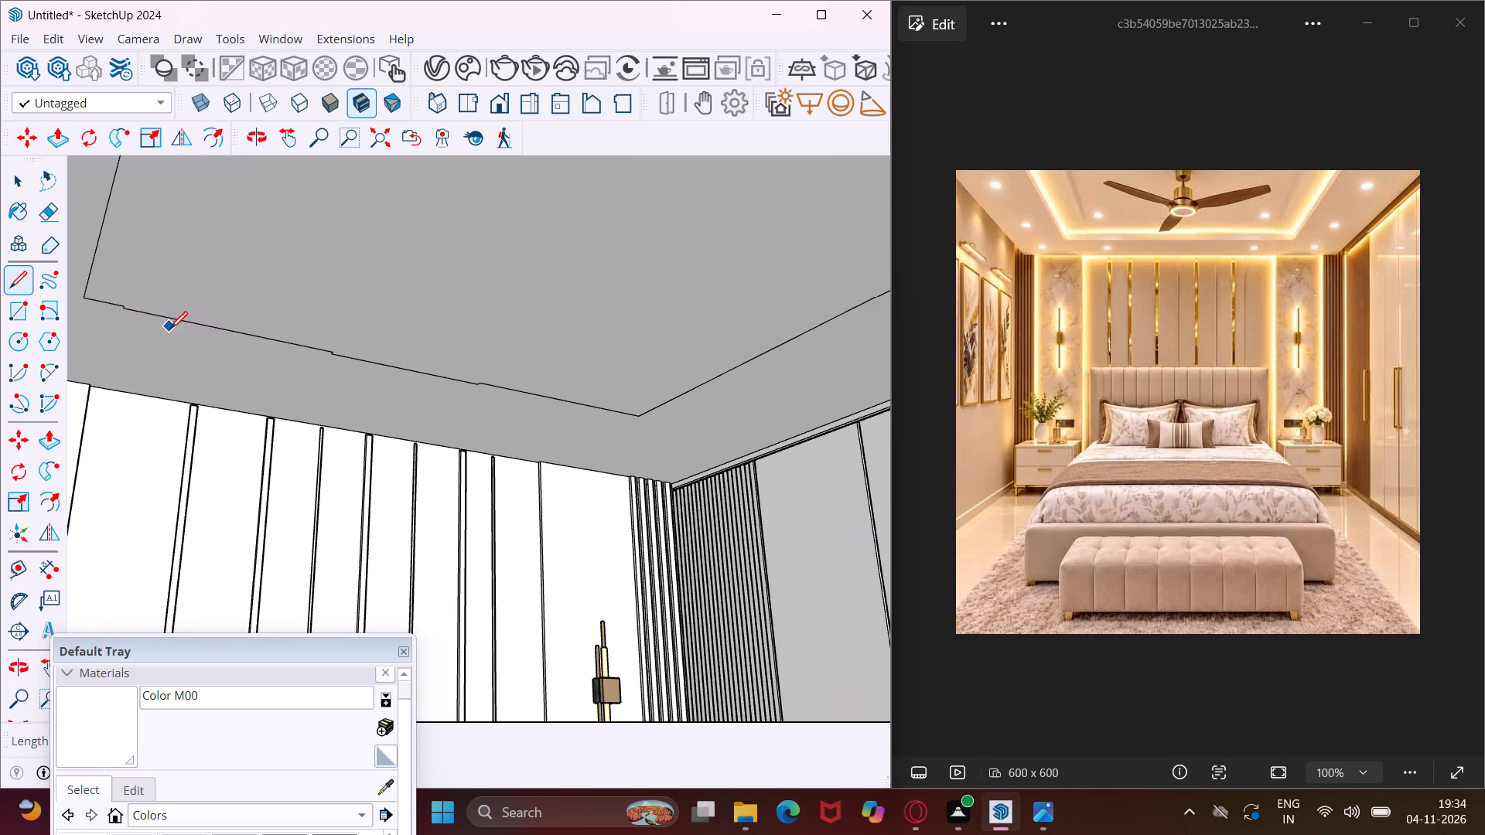
scroll(118, 309, "up", 5)
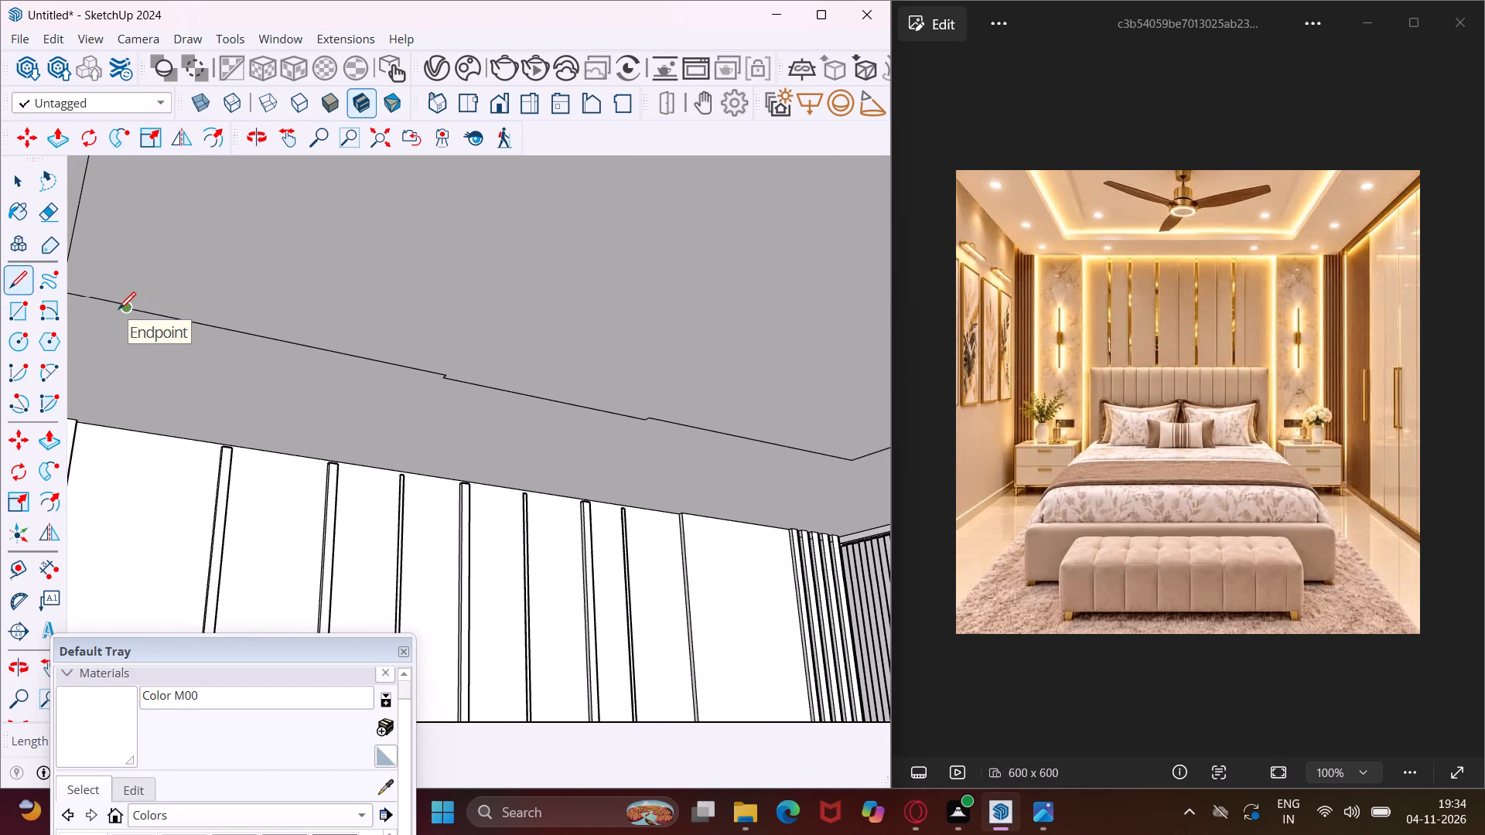
left_click(129, 302)
scroll(172, 308, "down", 1)
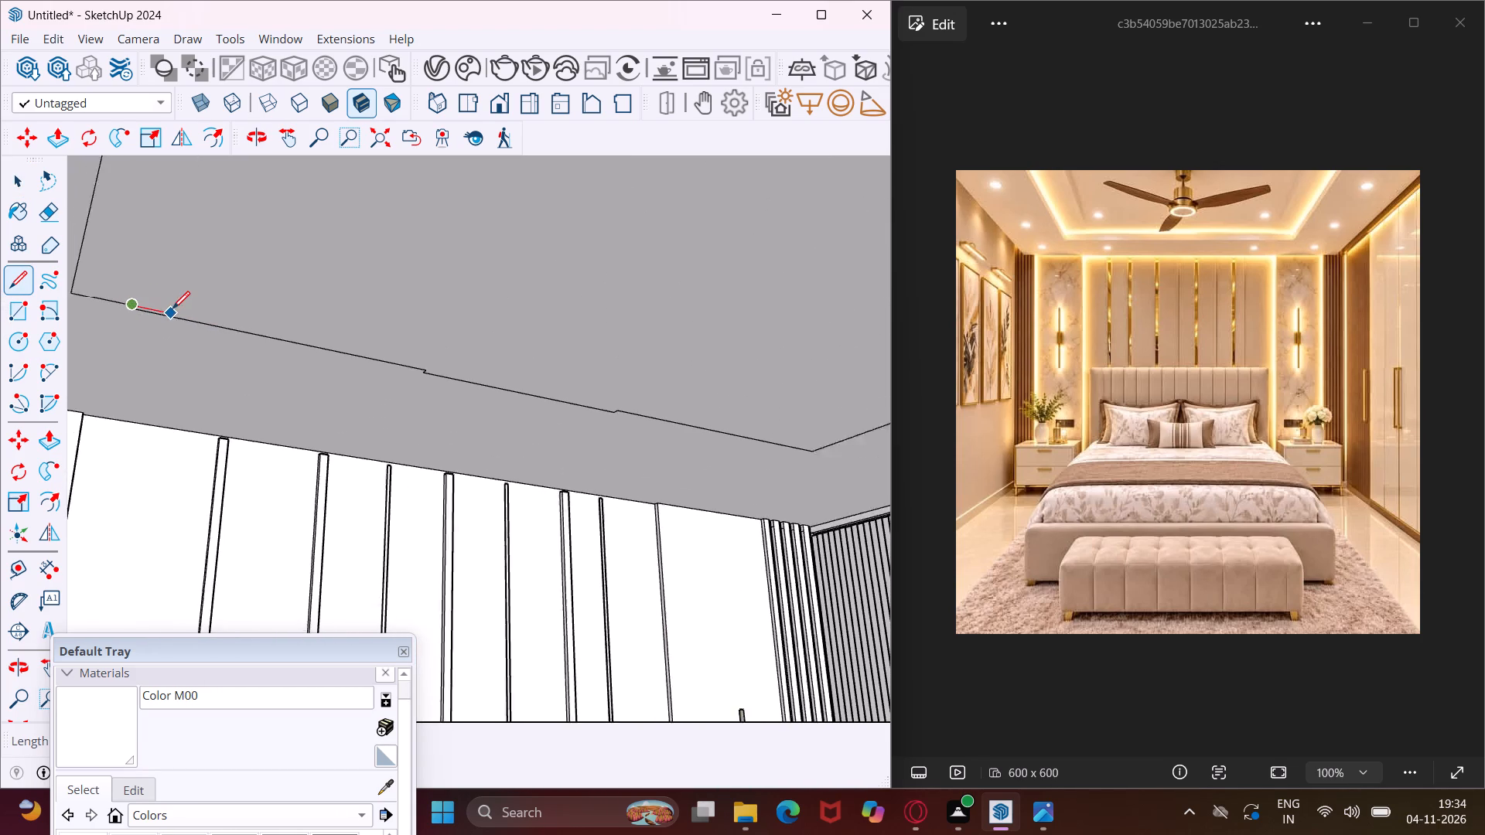
scroll(172, 308, "down", 1)
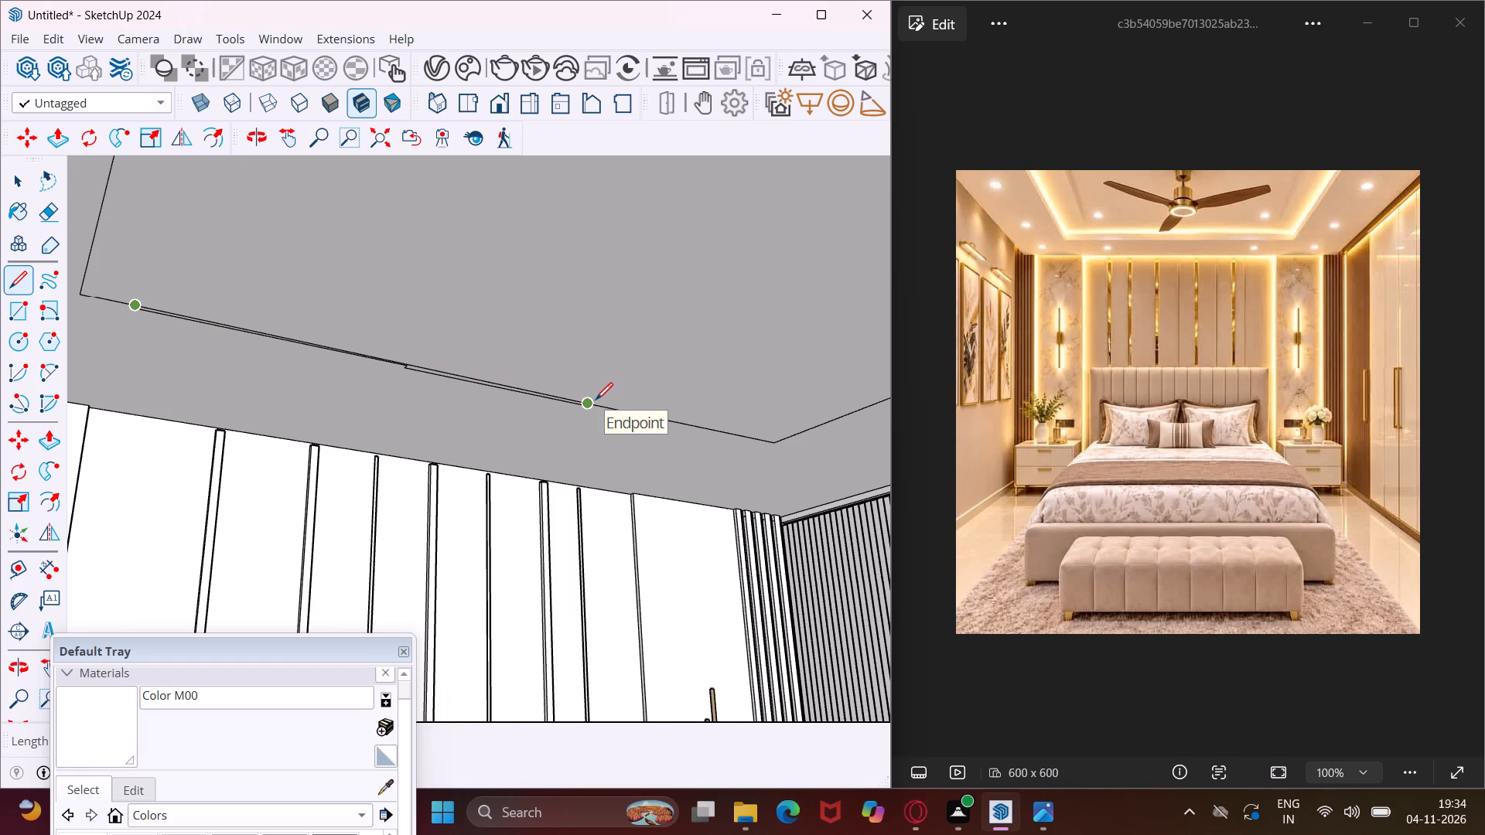
scroll(596, 400, "up", 14)
left_click(567, 411)
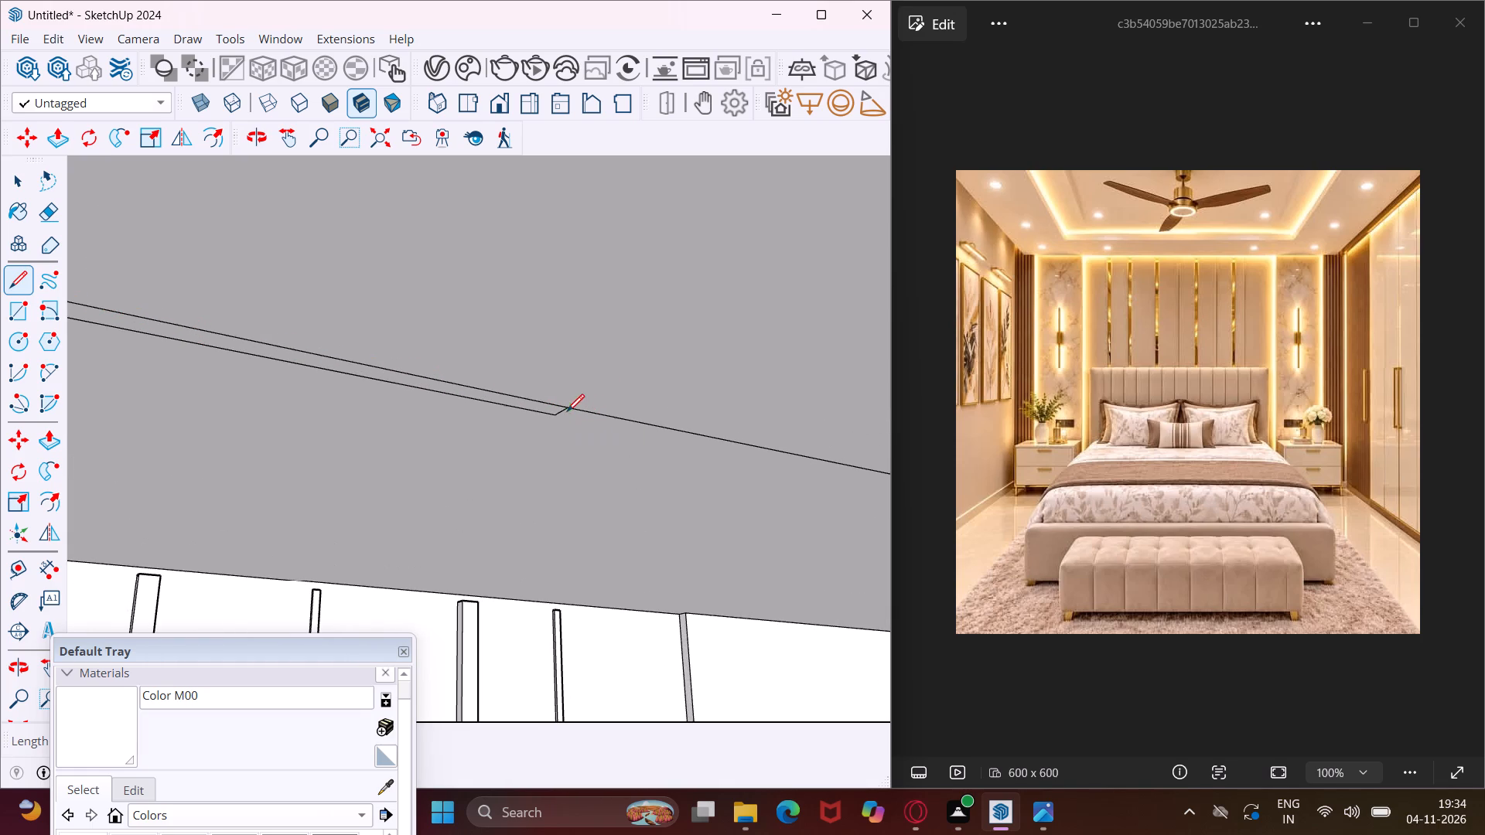
scroll(597, 365, "down", 14)
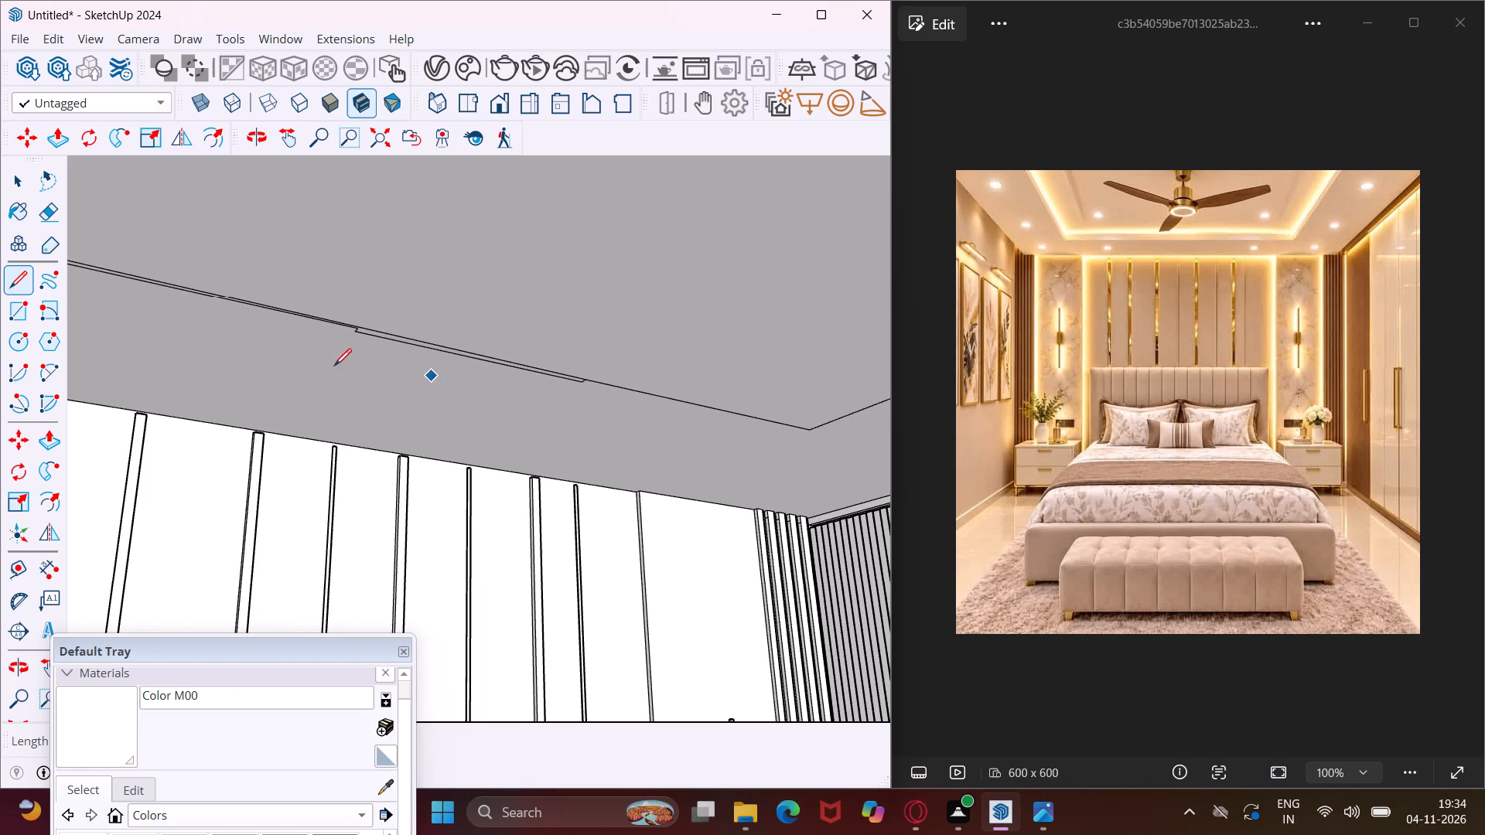
middle_click_drag(193, 296, 265, 316)
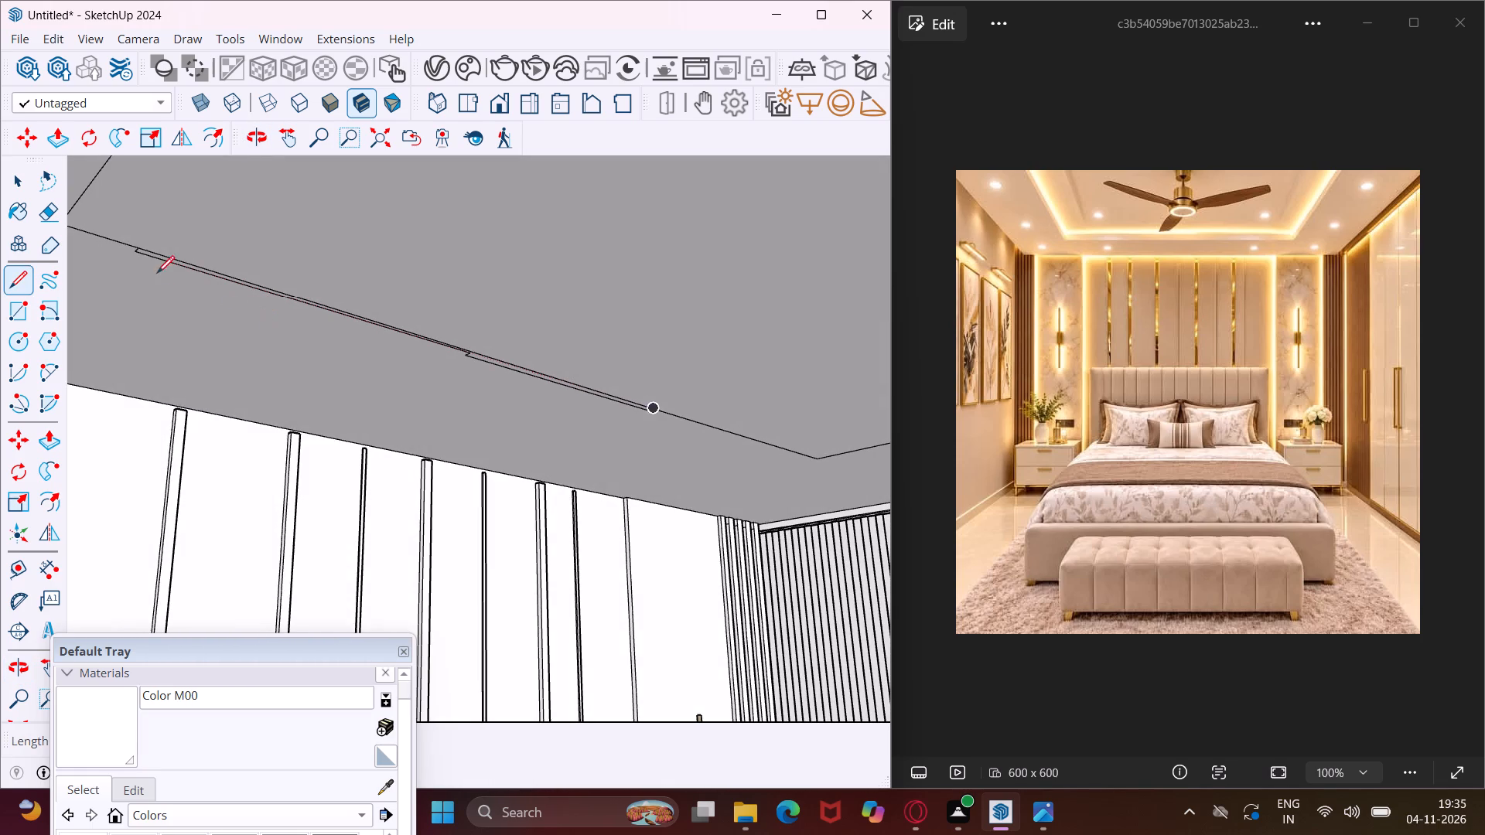
key("Escape")
key("space")
Erase the leftover jogged segments beside the new straight line on the outline's headboard-side edge.
scroll(129, 250, "up", 17)
scroll(159, 248, "up", 4)
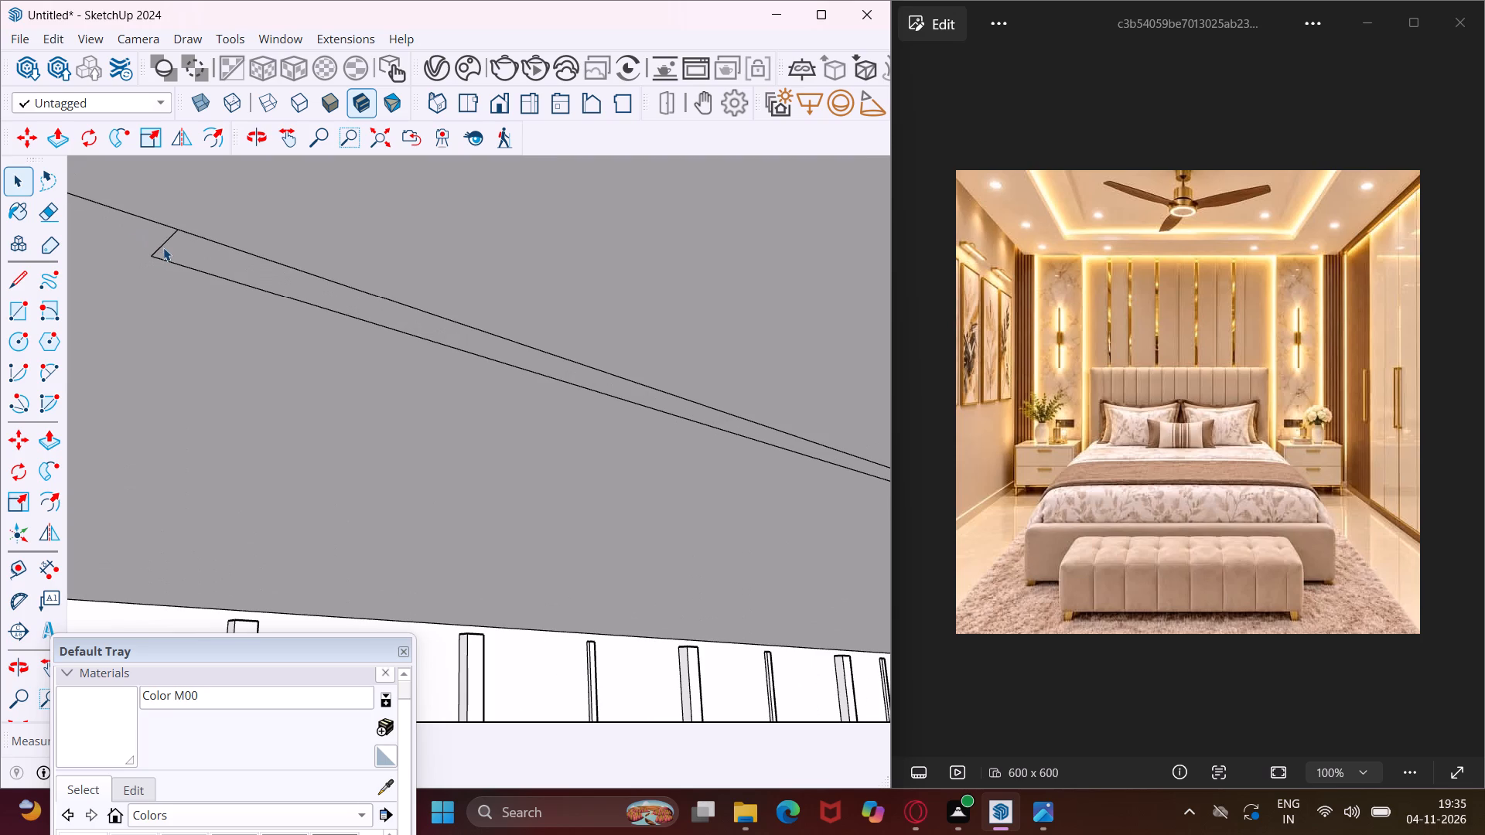
key("e")
left_click_drag(157, 245, 178, 281)
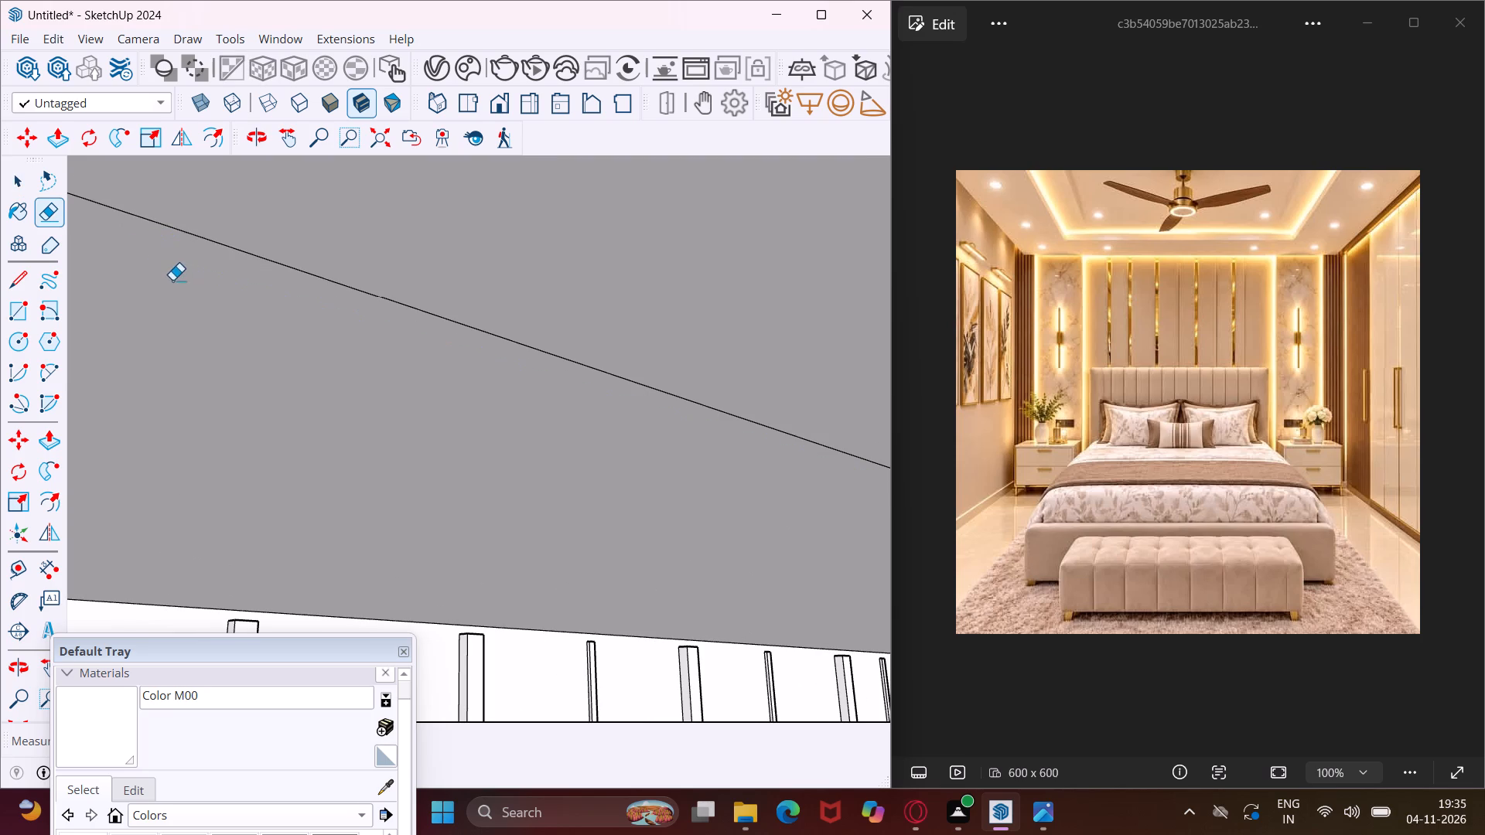
middle_click_drag(241, 324, 128, 307)
scroll(126, 307, "down", 7)
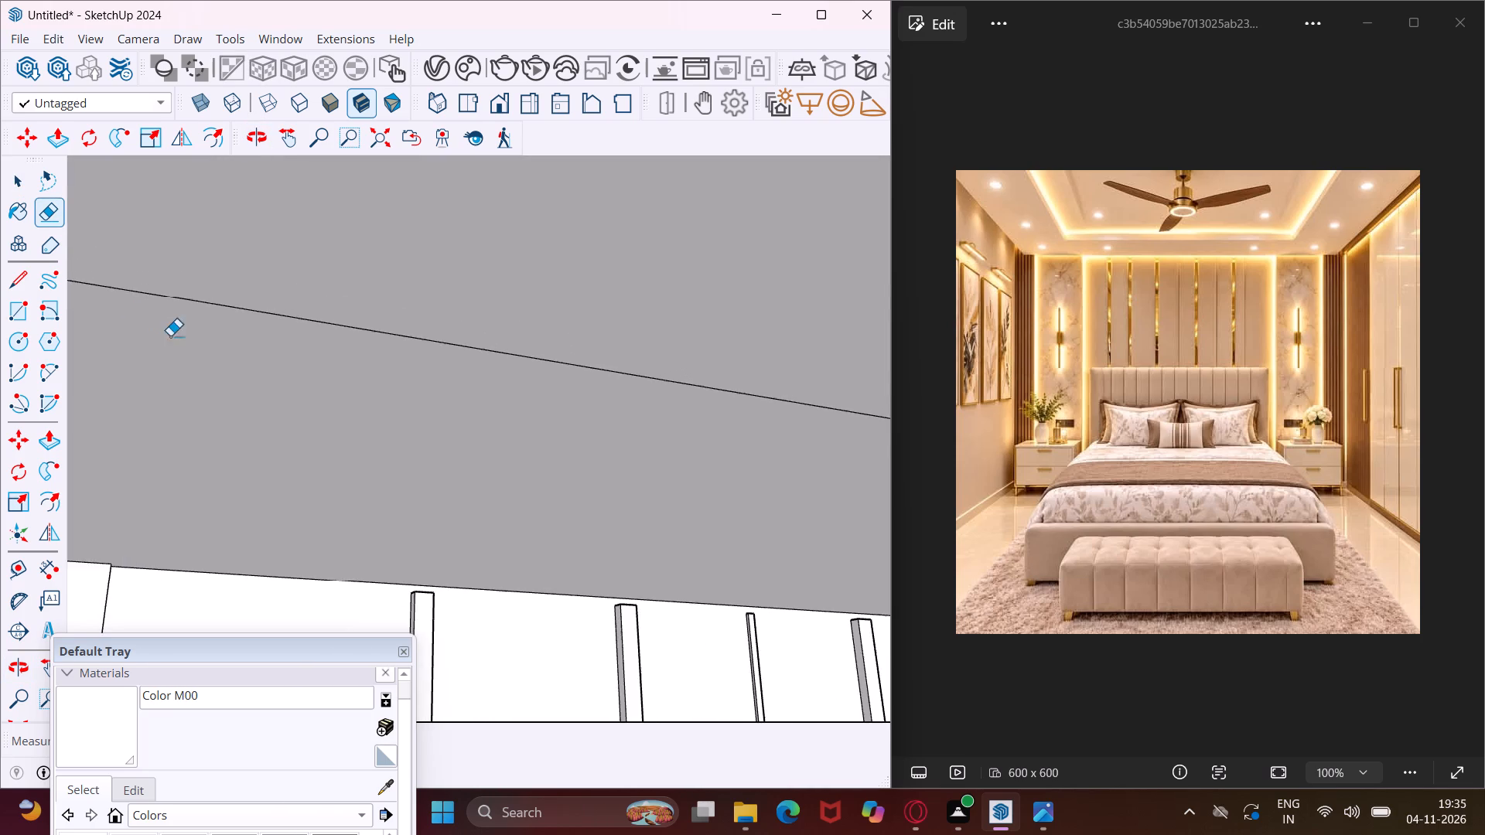
scroll(170, 336, "down", 12)
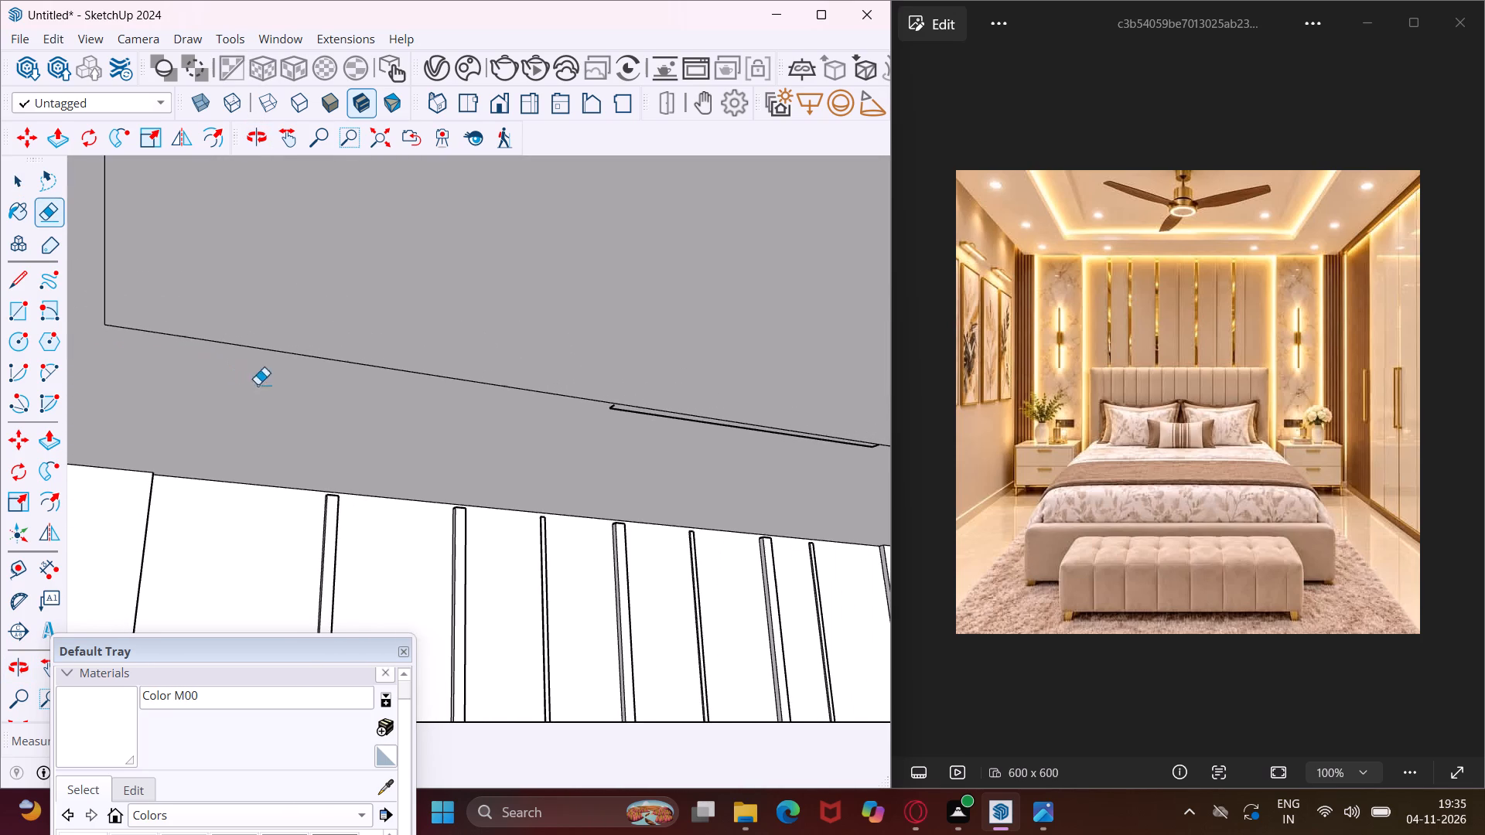
scroll(686, 464, "up", 10)
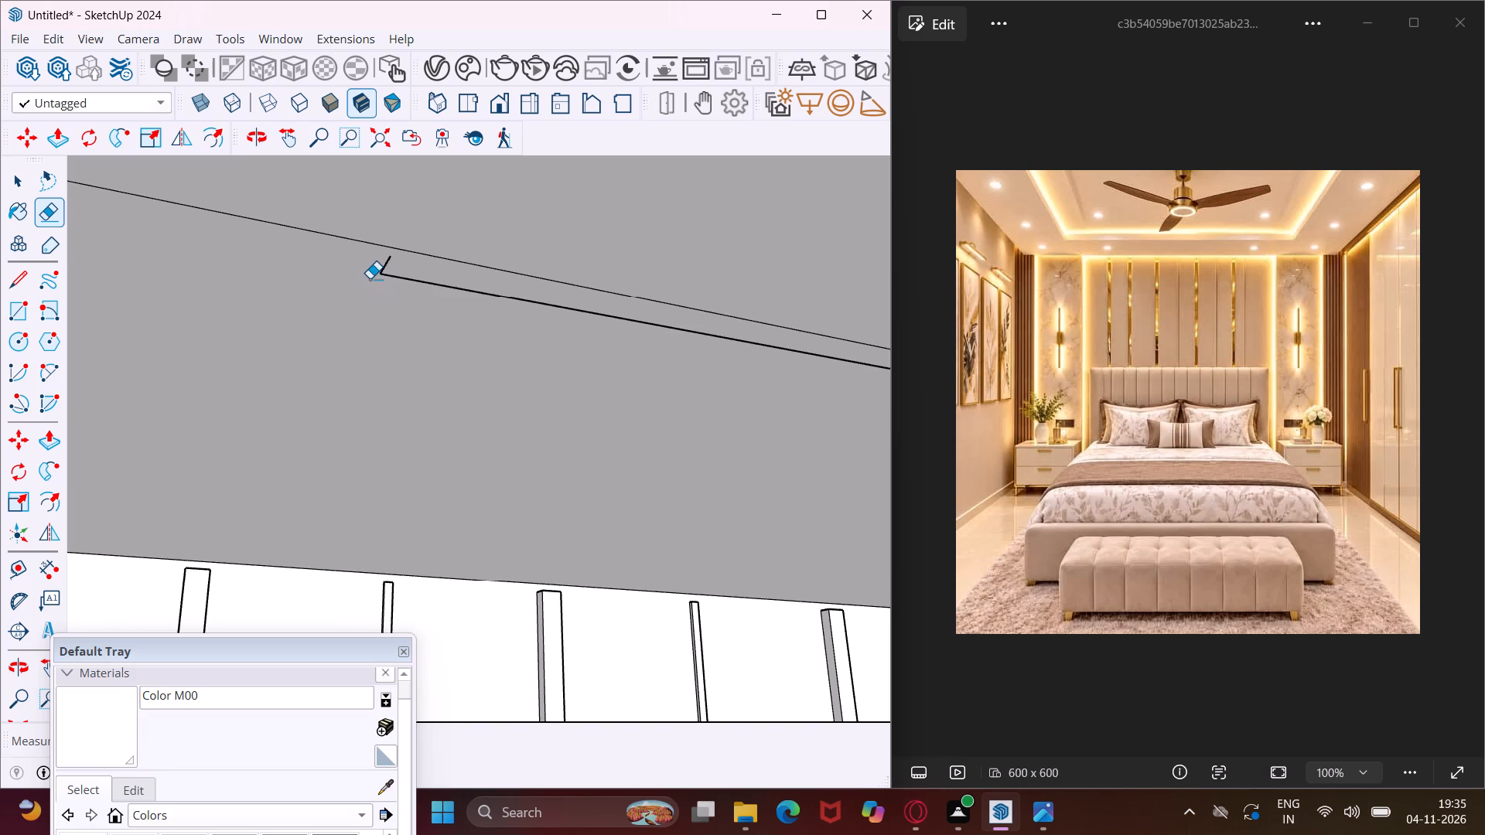
left_click_drag(371, 270, 407, 284)
scroll(309, 307, "down", 6)
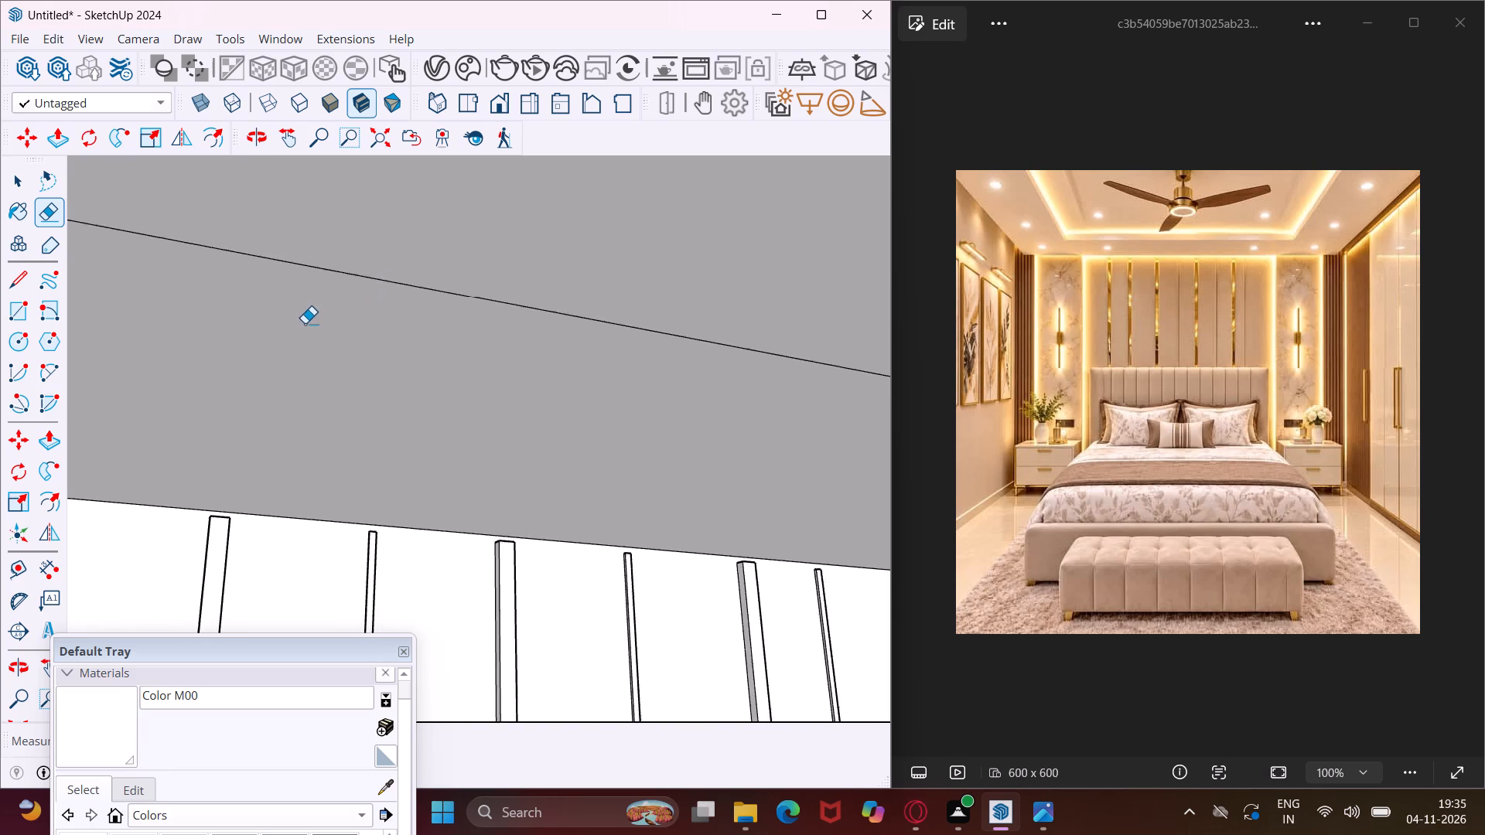
scroll(305, 323, "down", 2)
scroll(850, 389, "up", 5)
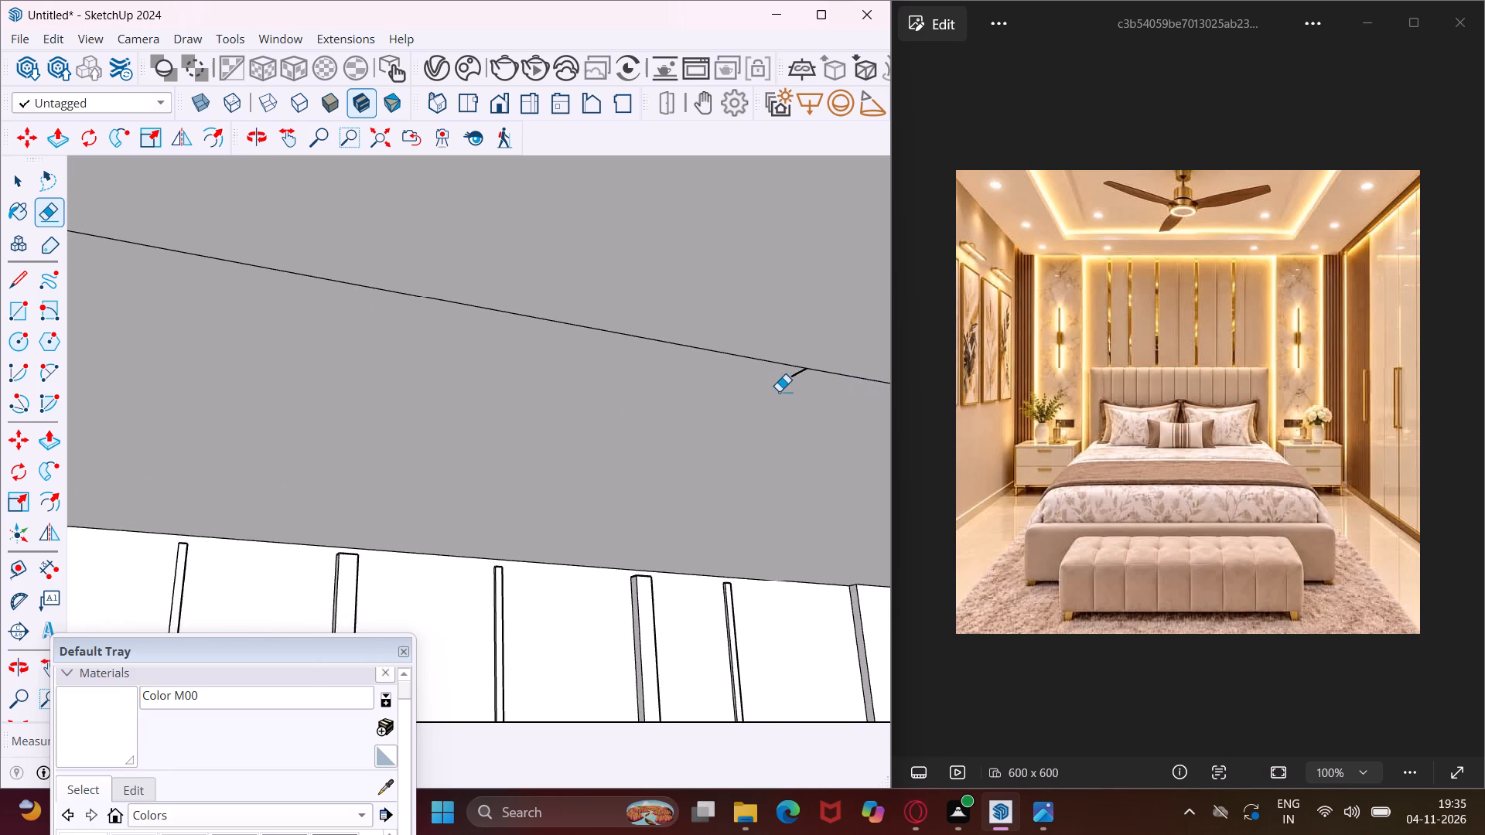
scroll(779, 391, "up", 7)
left_click_drag(808, 360, 824, 366)
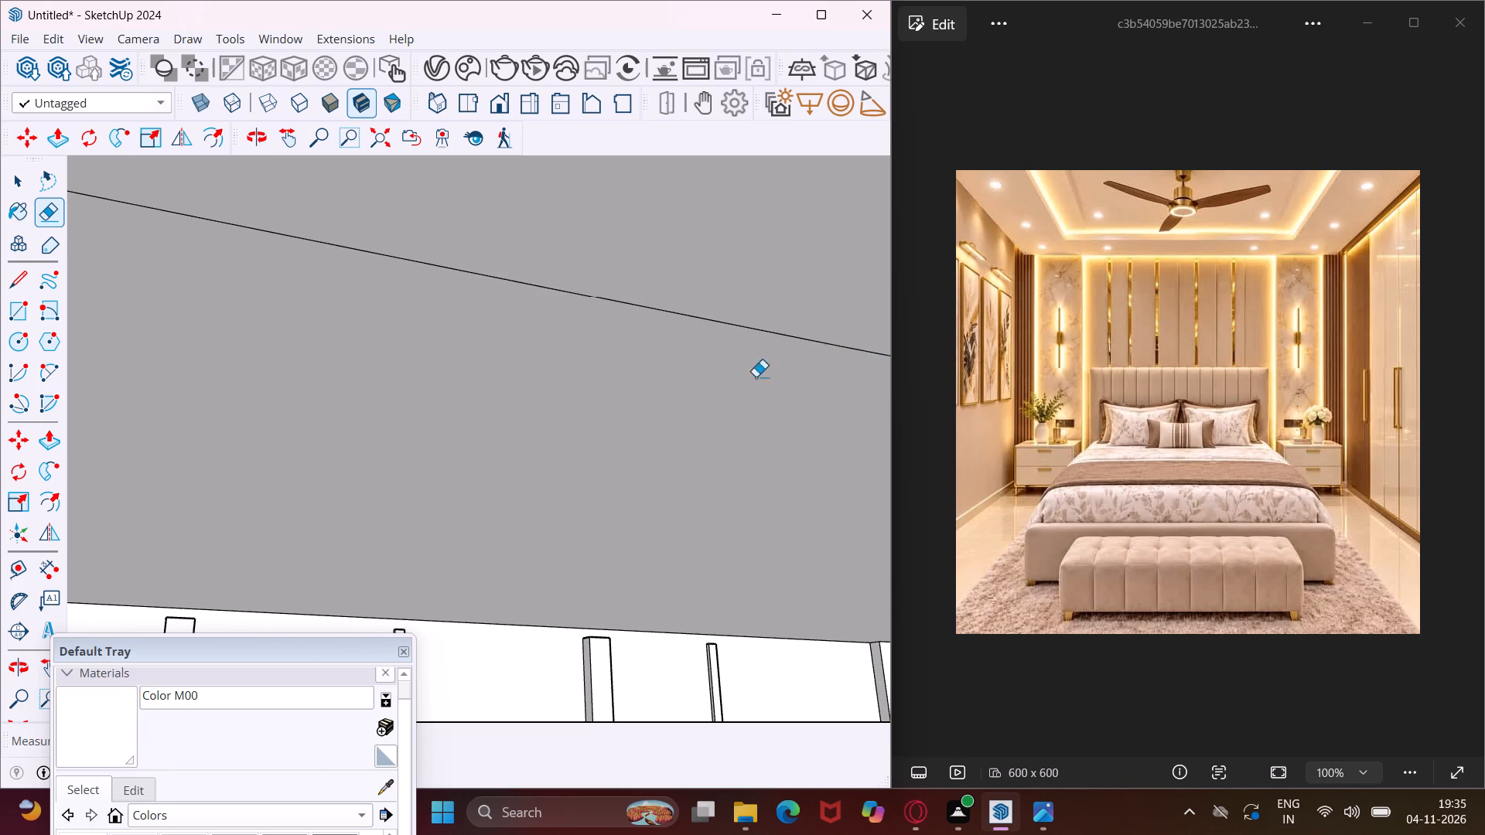
scroll(655, 404, "down", 9)
scroll(580, 432, "down", 5)
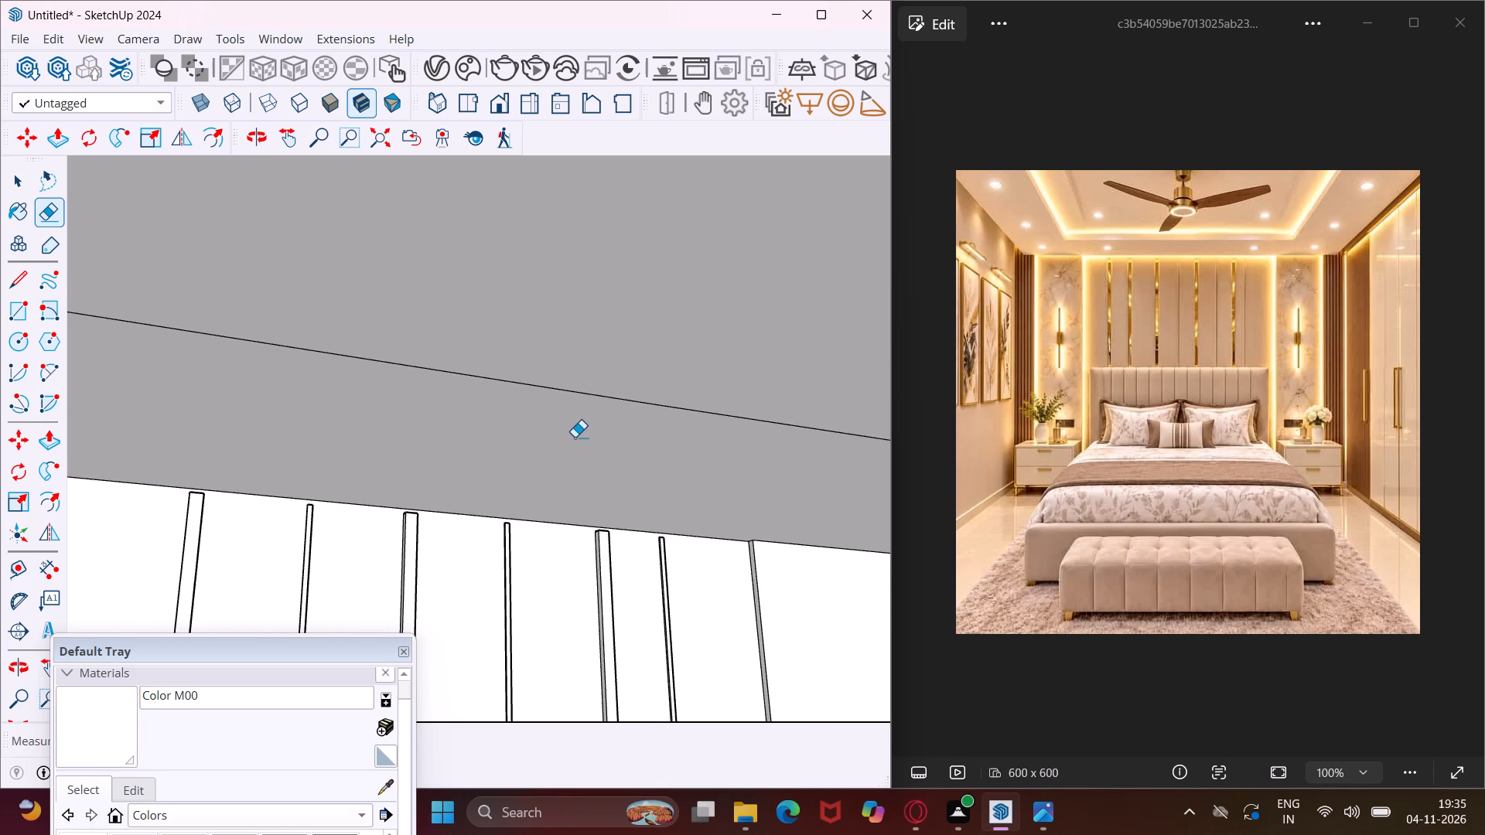
key("Escape")
key("space")
Draw a line along the ceiling's edge above the recessed slatted headboard panel, from one panel corner to the other.
scroll(484, 456, "down", 4)
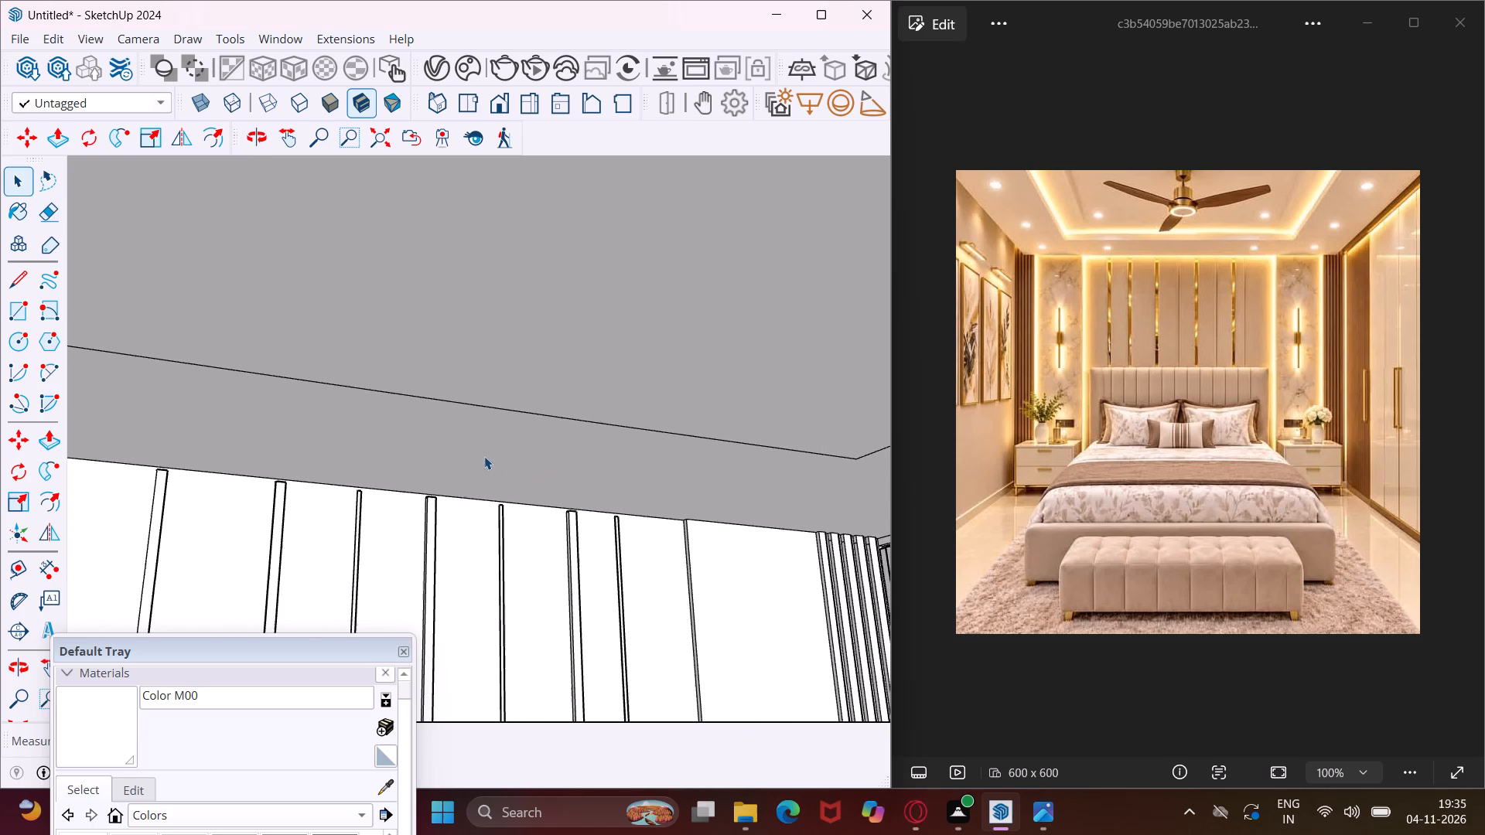
scroll(484, 456, "down", 5)
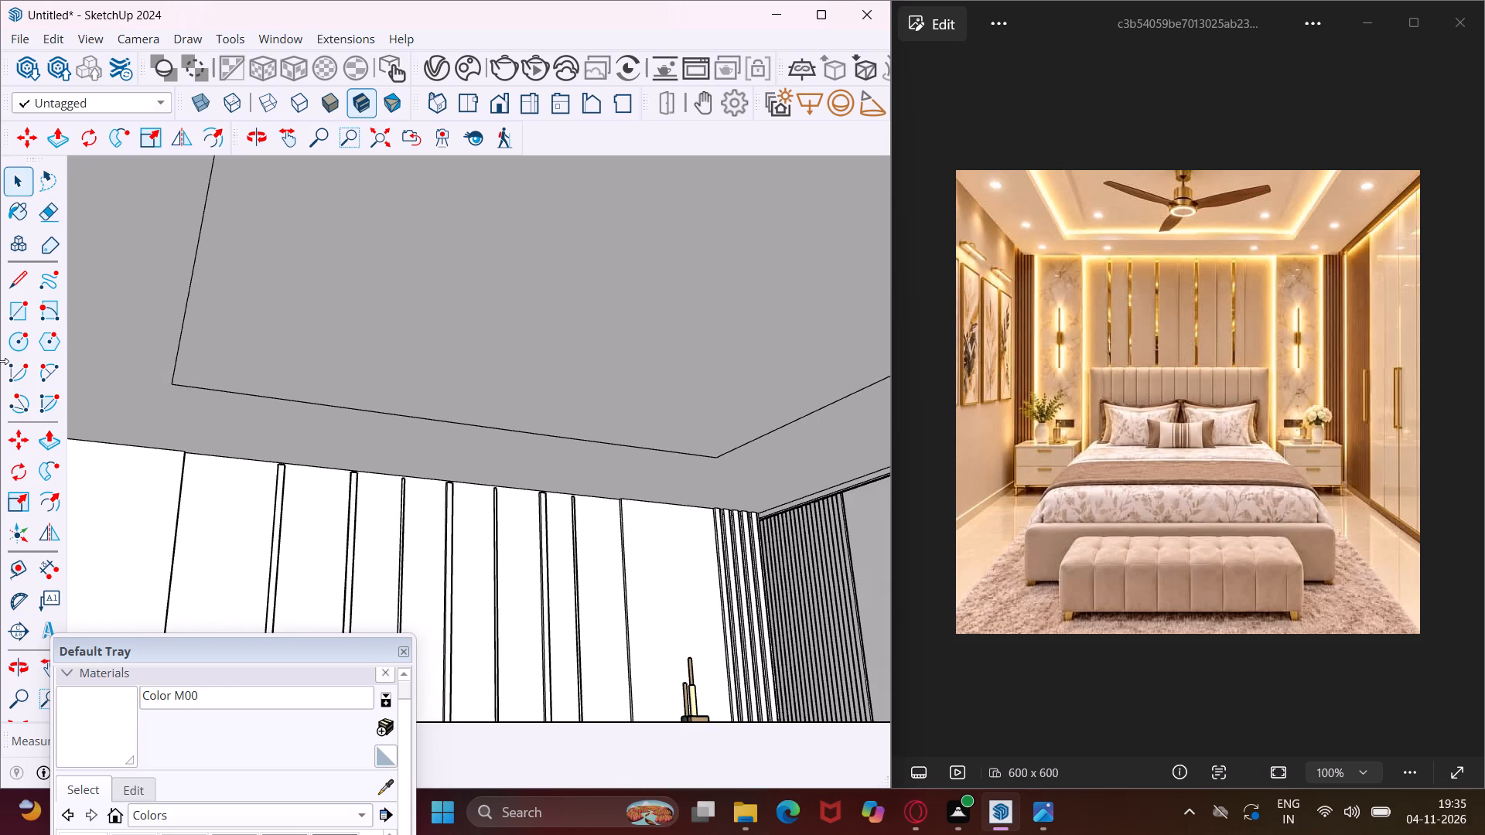
left_click(13, 289)
scroll(188, 436, "up", 9)
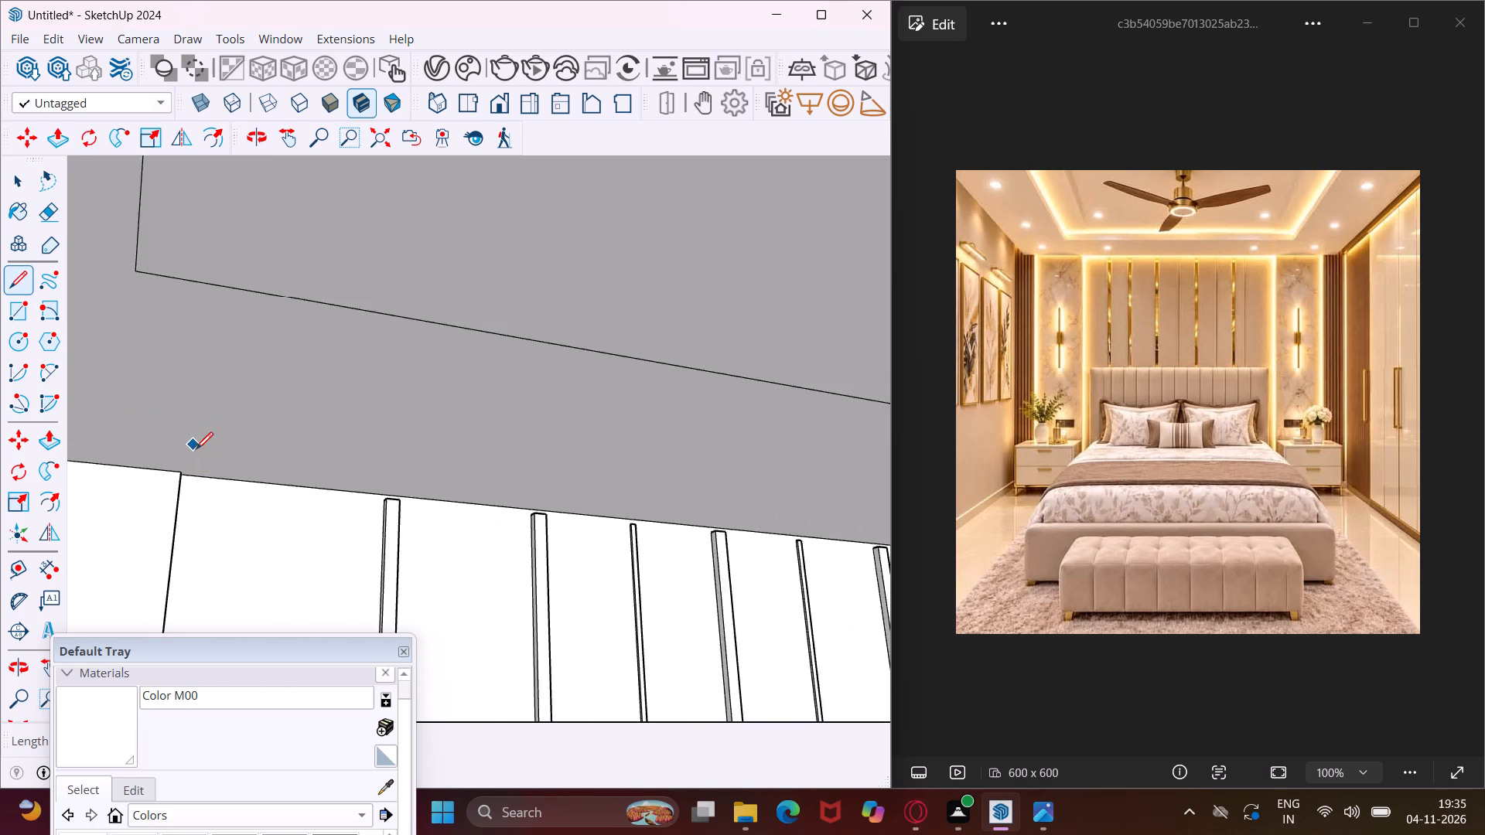
scroll(196, 449, "up", 8)
left_click(164, 490)
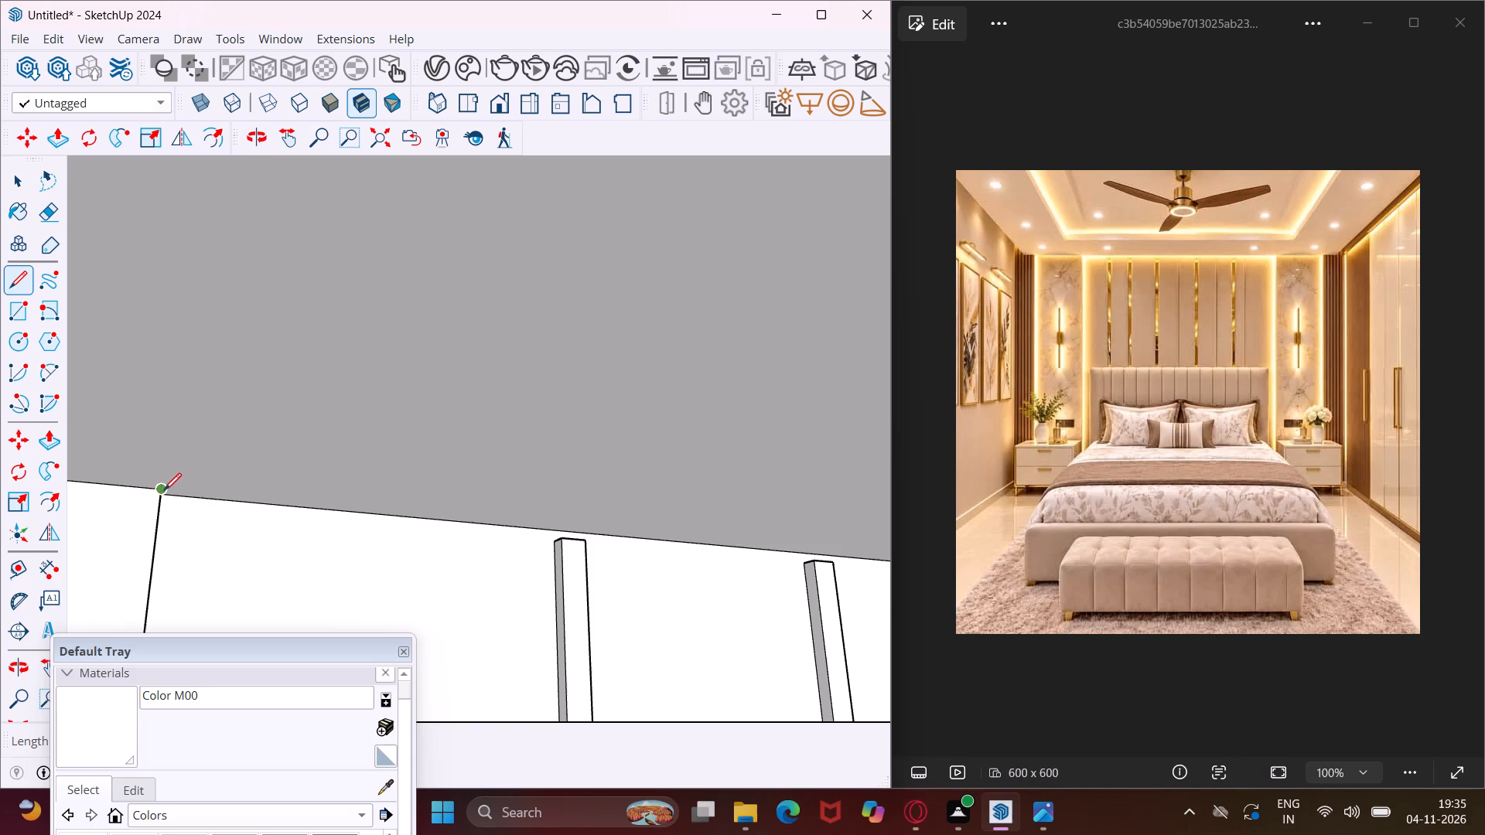
scroll(161, 487, "down", 13)
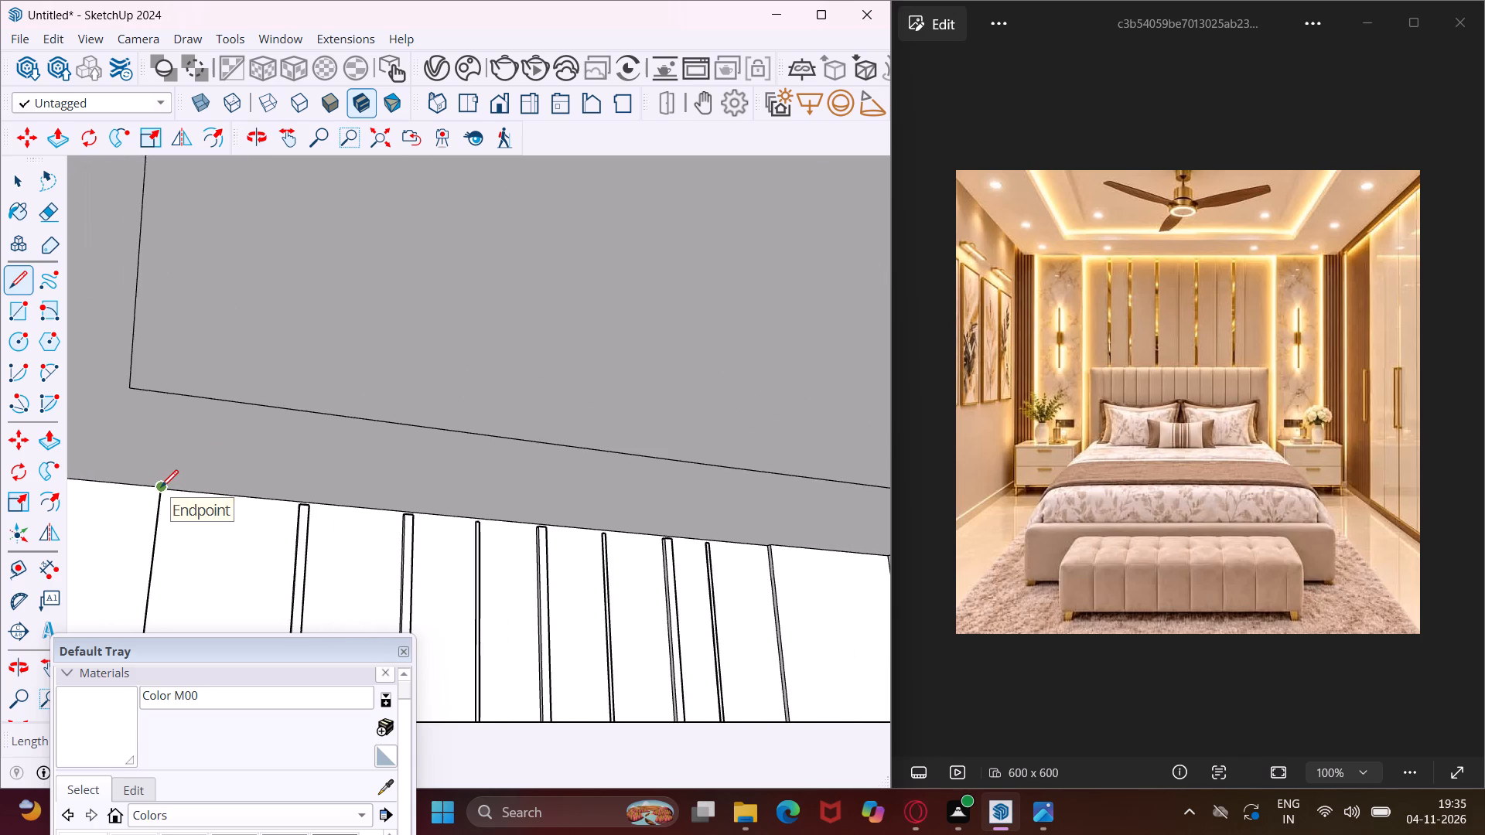
scroll(161, 487, "down", 4)
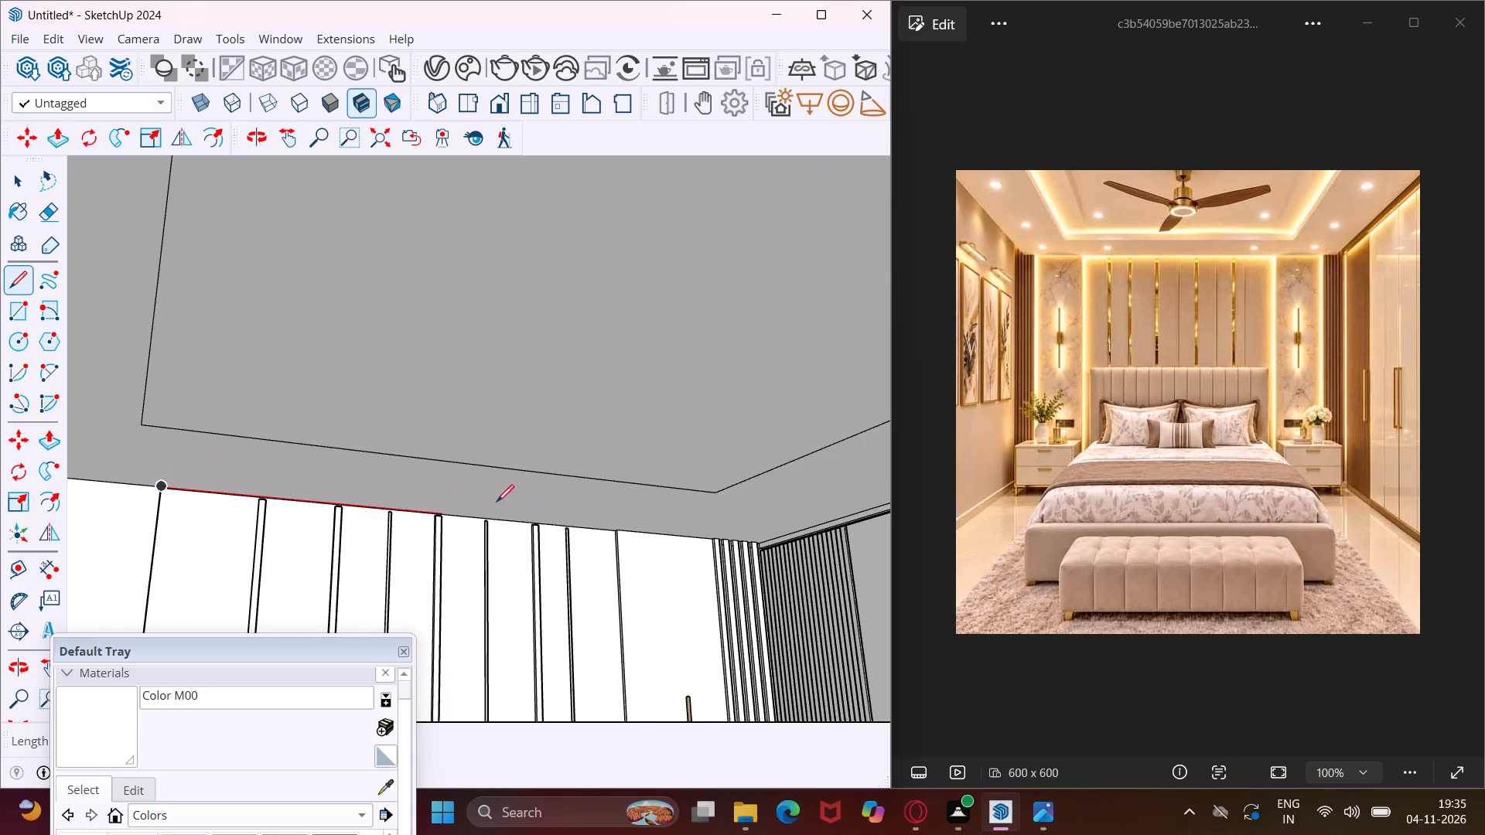
scroll(620, 529, "up", 7)
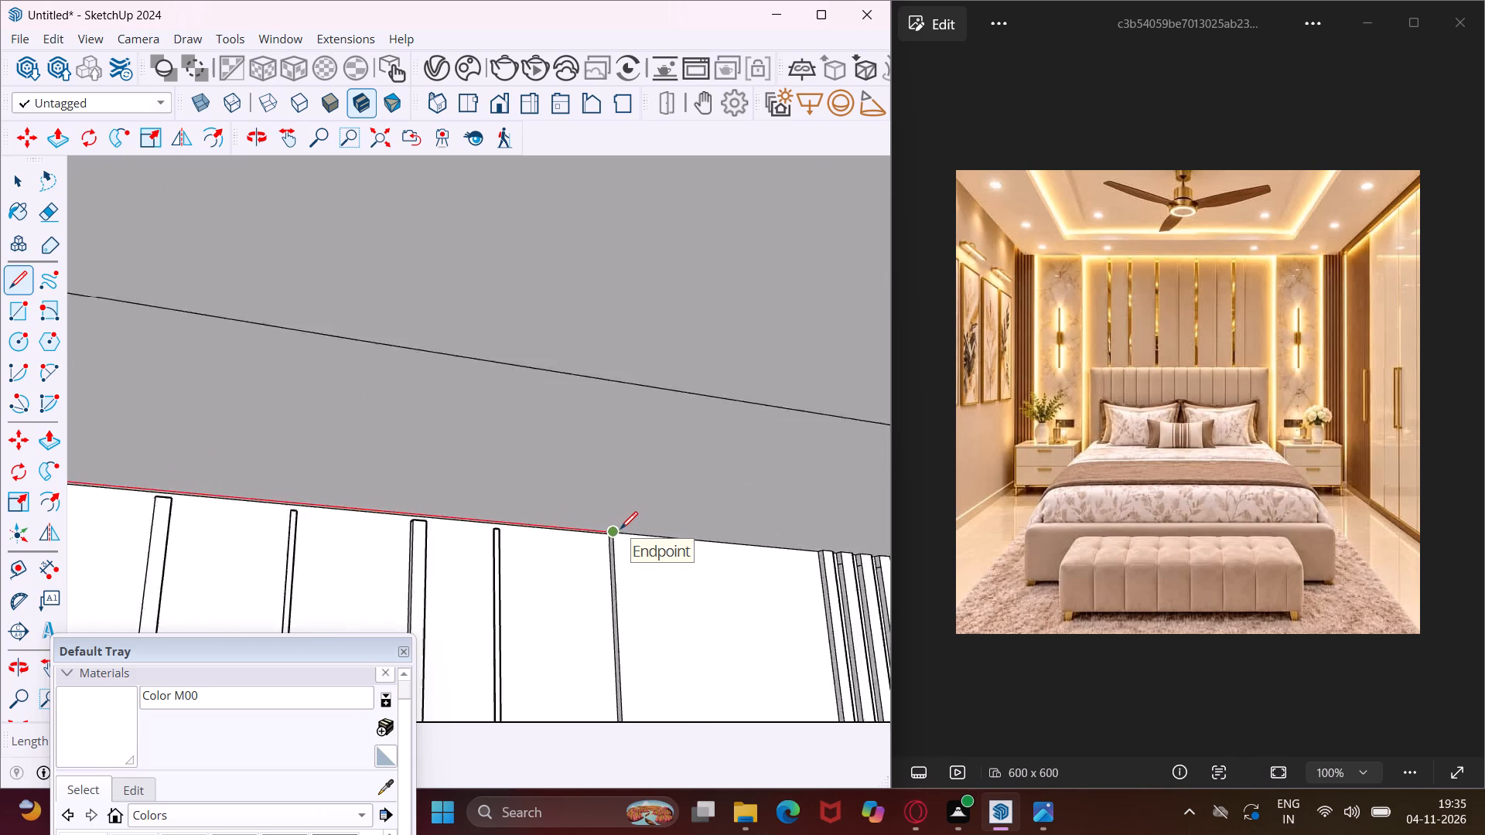
scroll(620, 529, "up", 19)
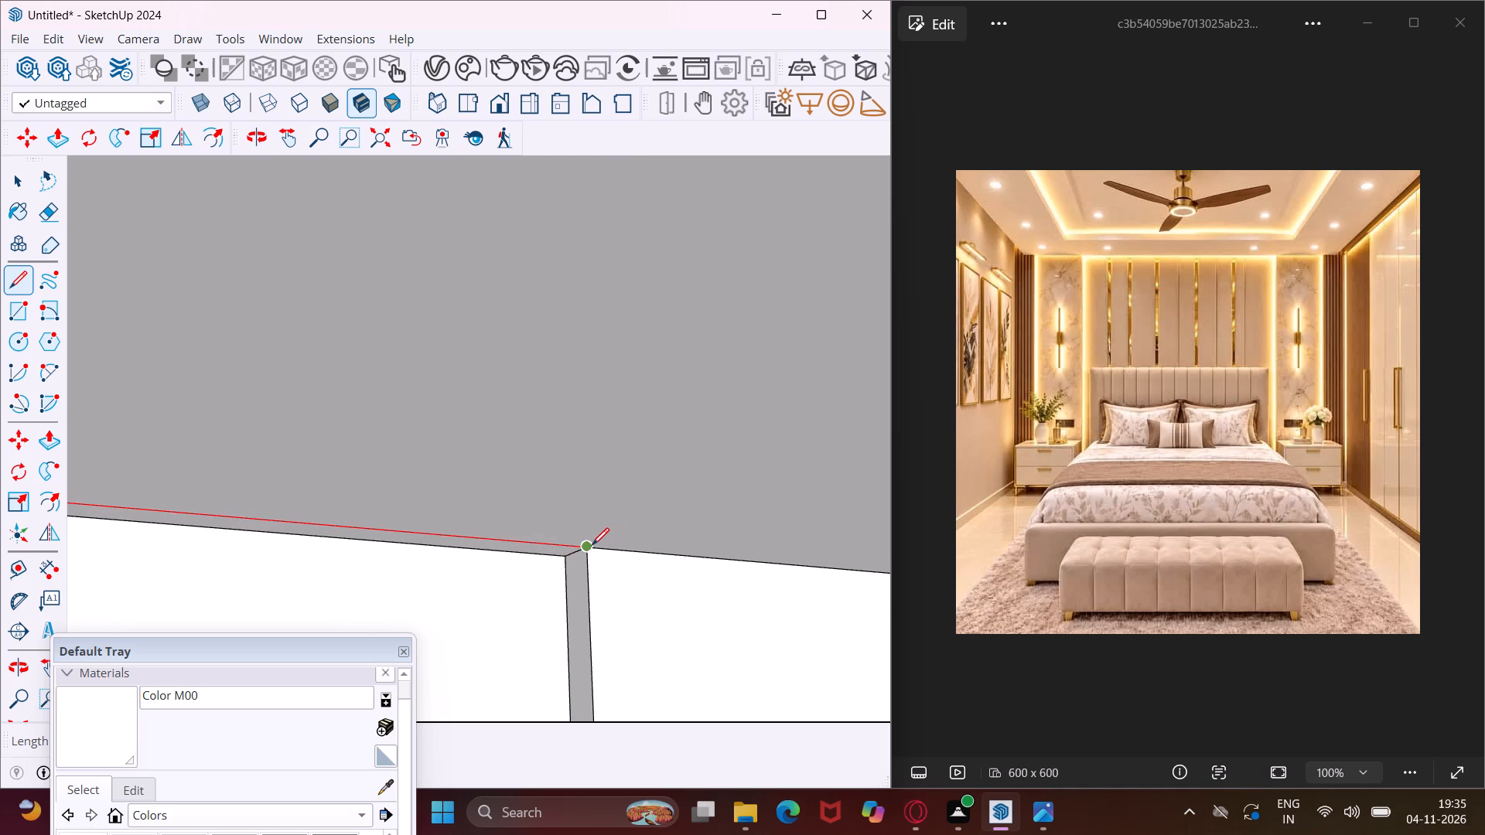
left_click(589, 546)
scroll(585, 526, "down", 5)
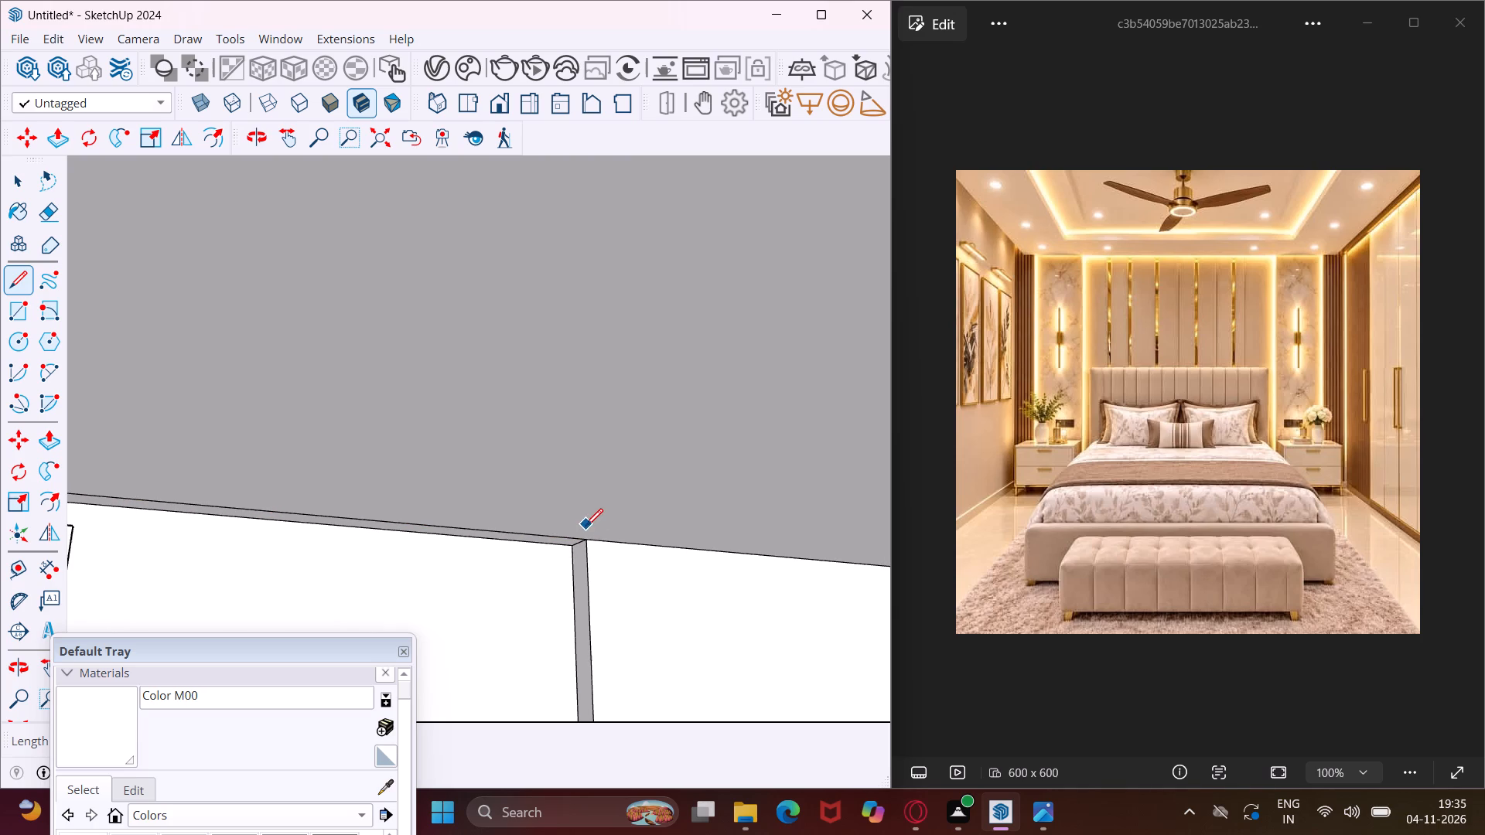
scroll(587, 520, "down", 8)
key("Escape")
key("space")
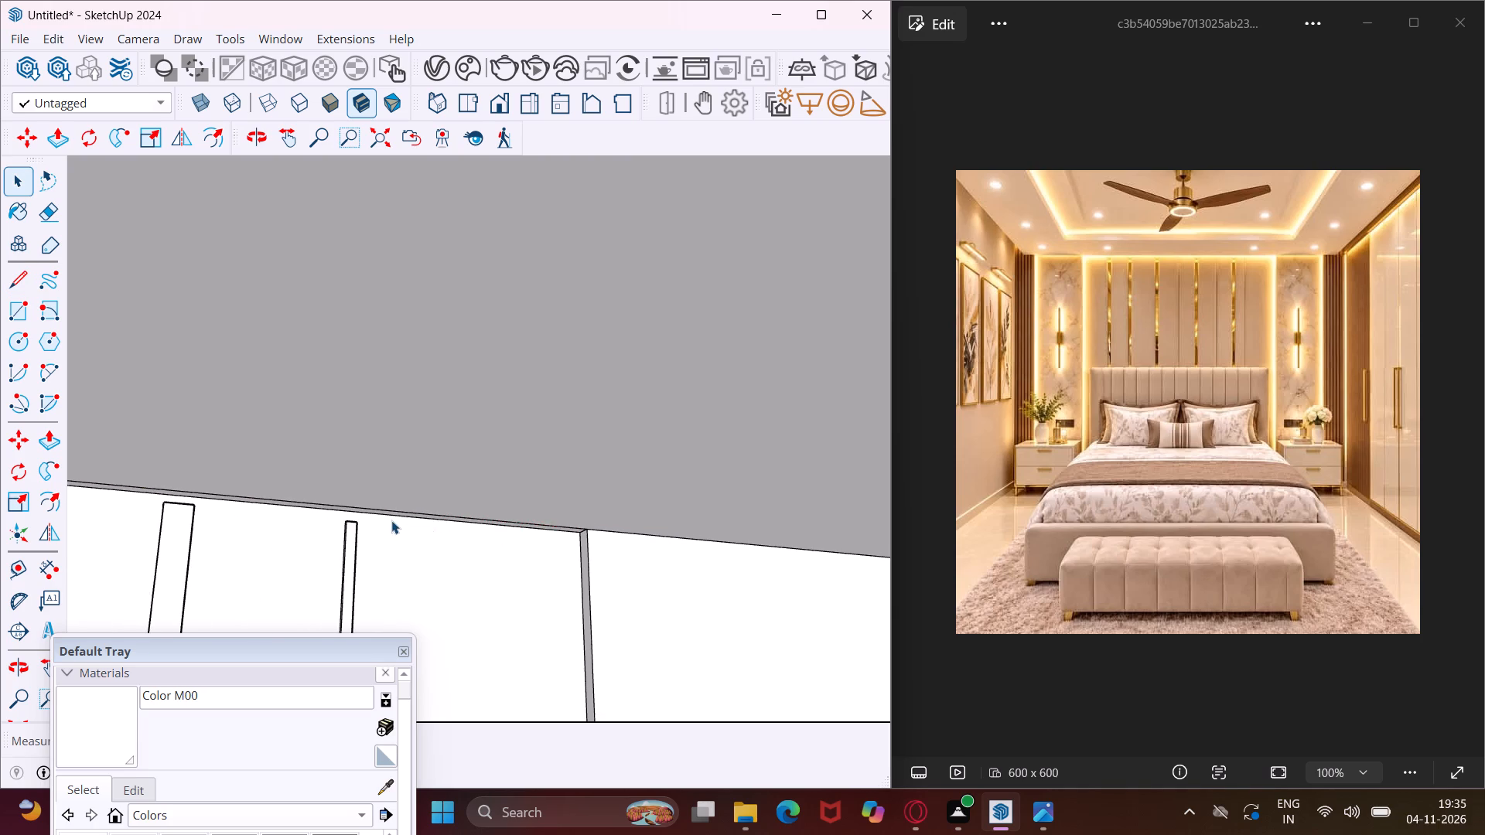
Push the narrow ceiling strip above the slatted headboard panel slightly upward with Push/Pull.
scroll(386, 516, "up", 17)
scroll(367, 513, "up", 4)
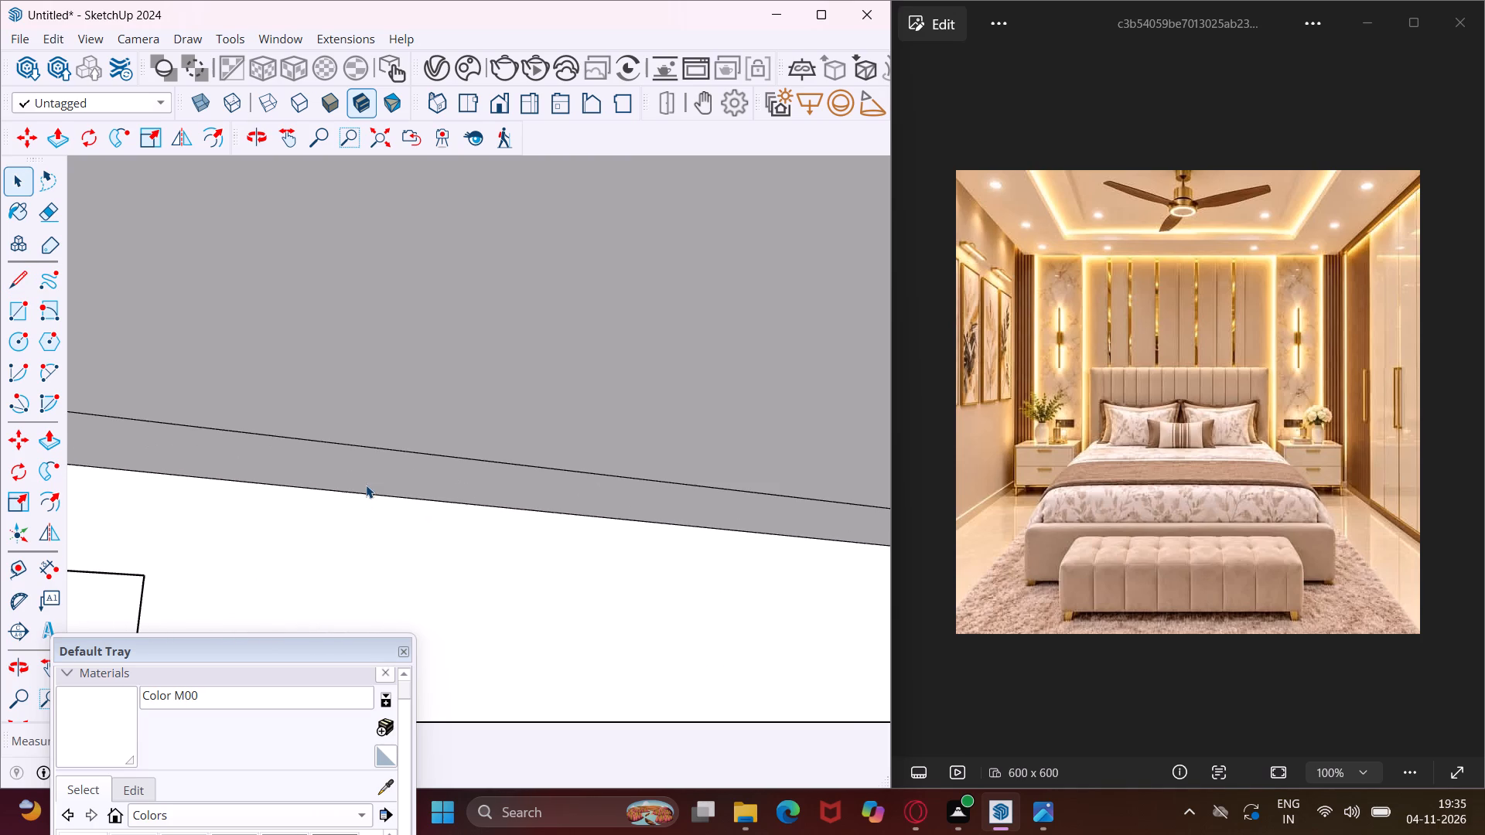
left_click(366, 484)
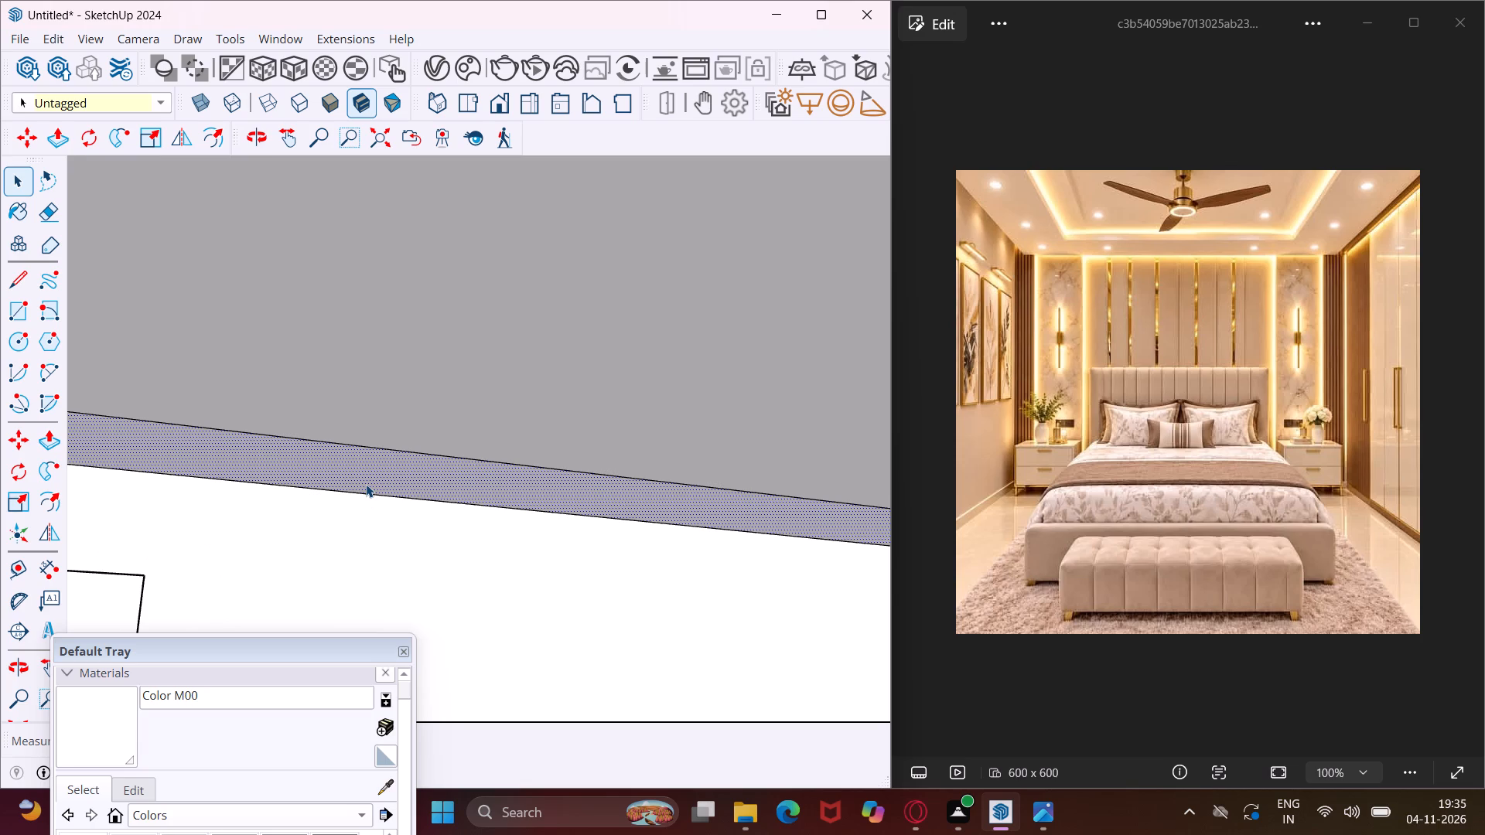
key("p")
left_click(366, 484)
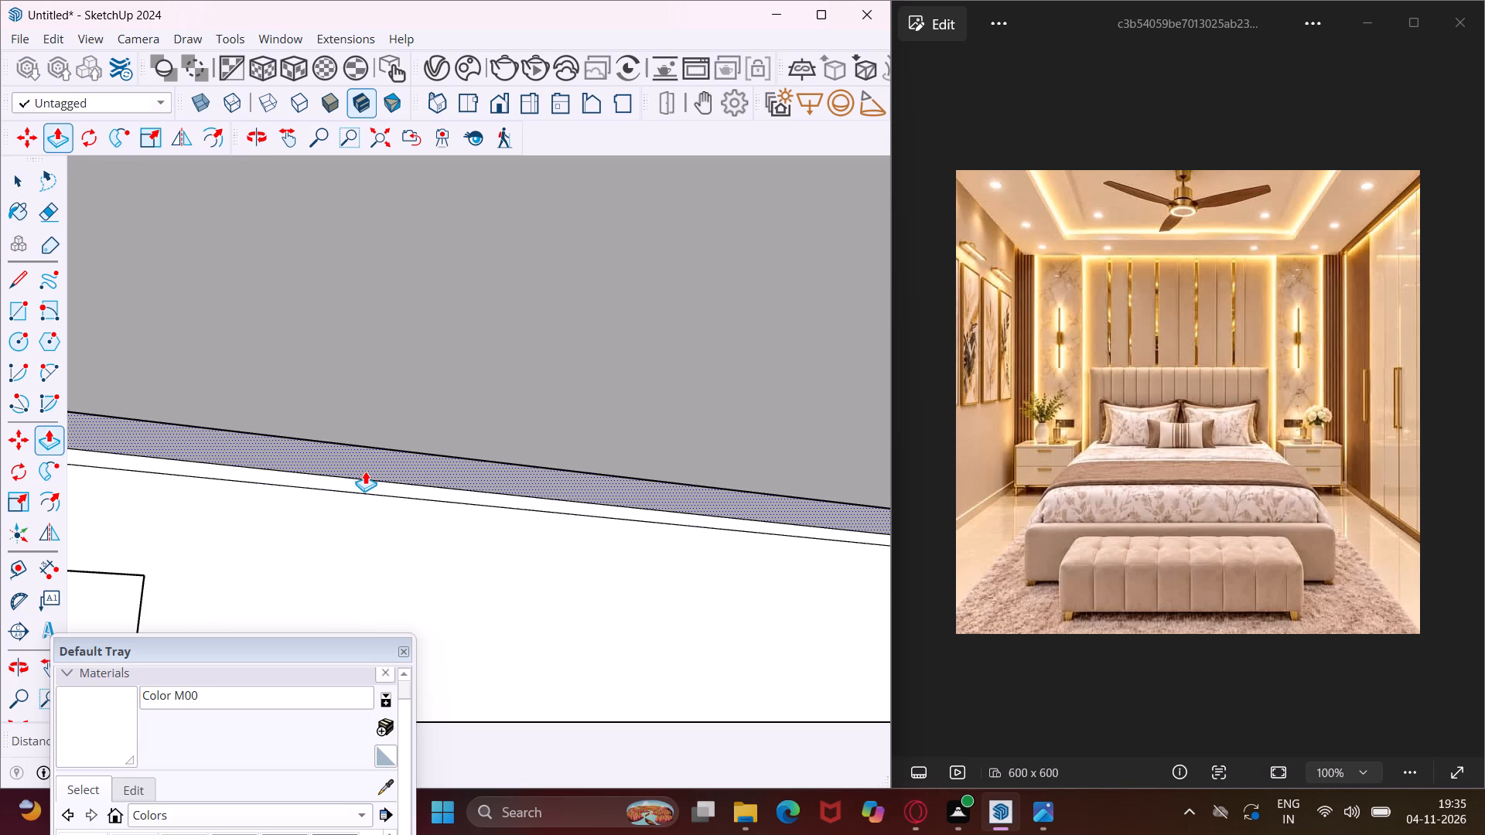
left_click(365, 471)
scroll(400, 478, "down", 6)
key("Escape")
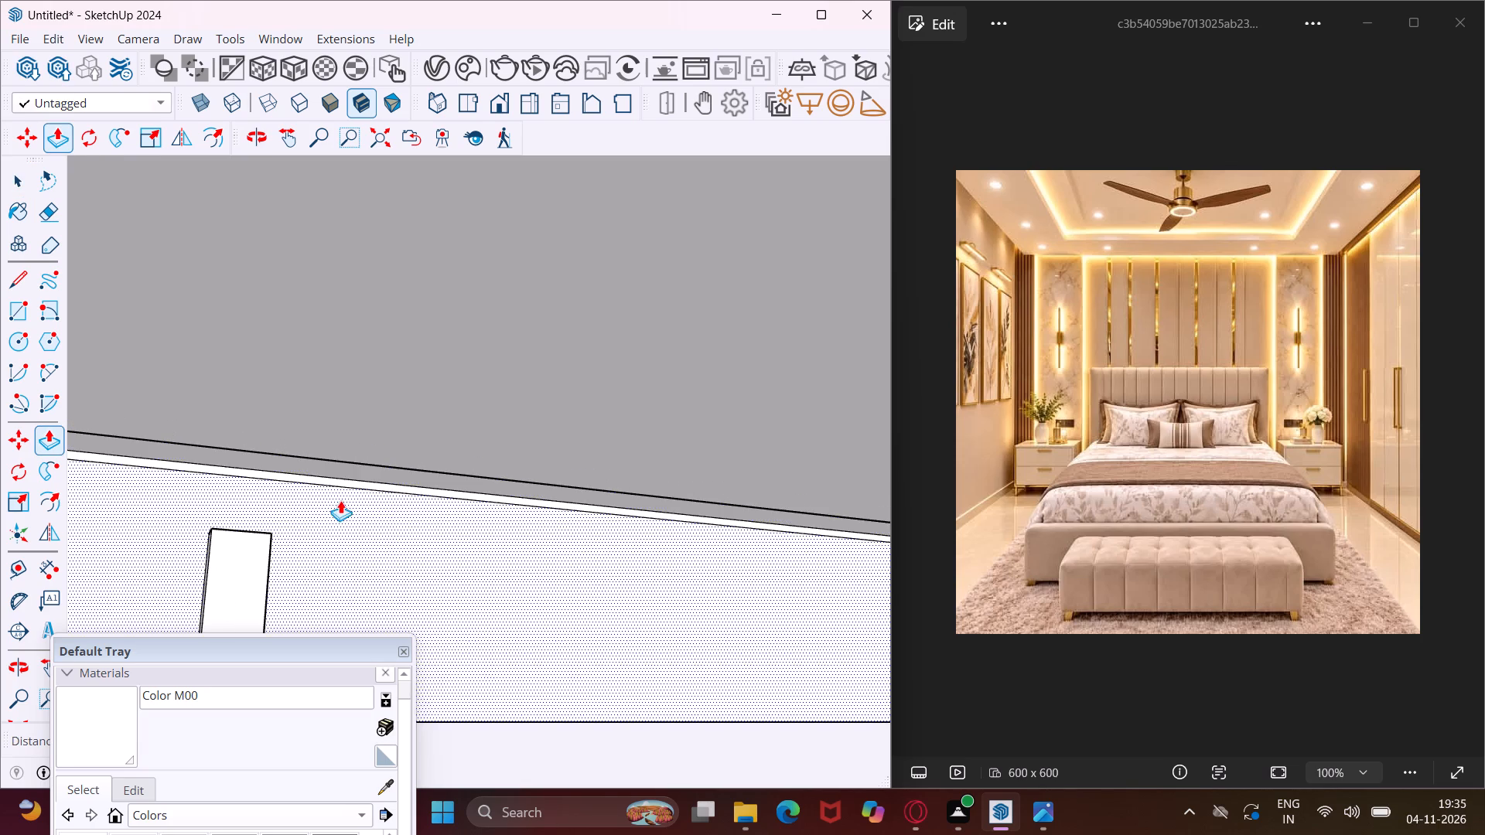
scroll(329, 469, "down", 10)
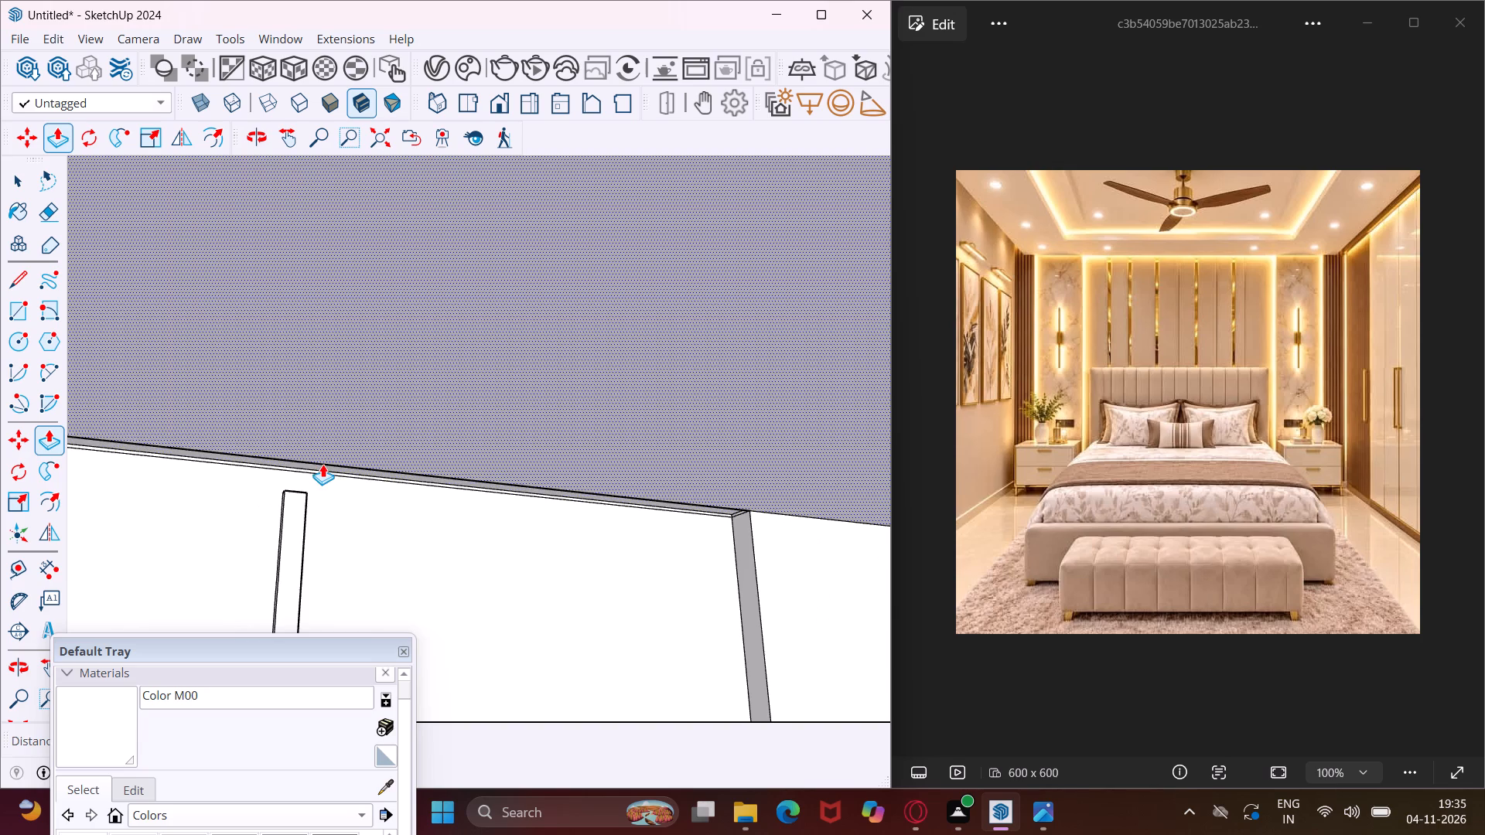
Extend the top of the slat nearest the headboard panel's fluted-panelling end up to the ceiling line with Push/Pull.
middle_click_drag(323, 464, 318, 491)
scroll(268, 491, "up", 11)
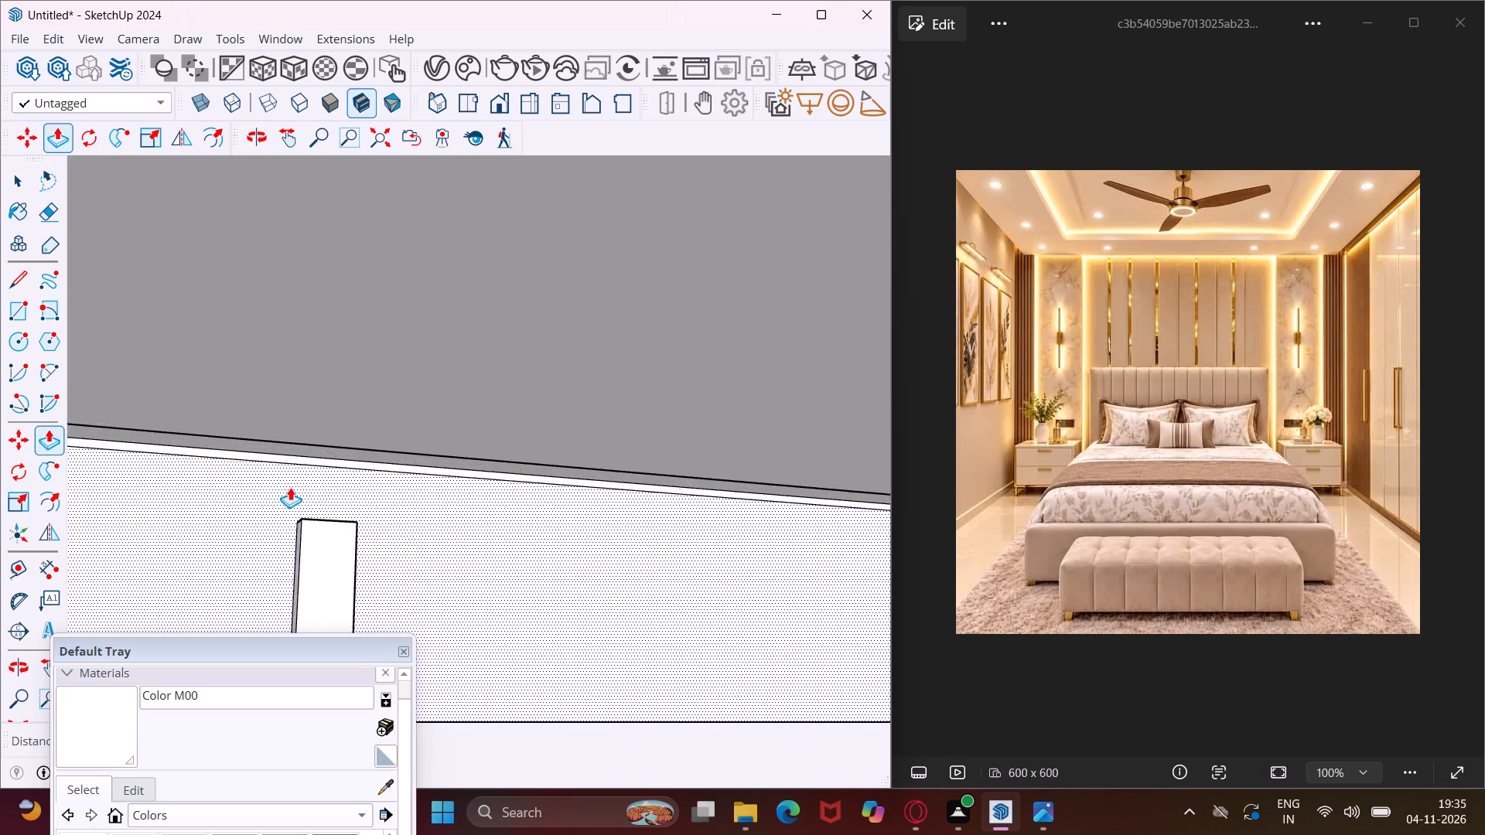
scroll(316, 488, "up", 5)
middle_click_drag(316, 489, 452, 538)
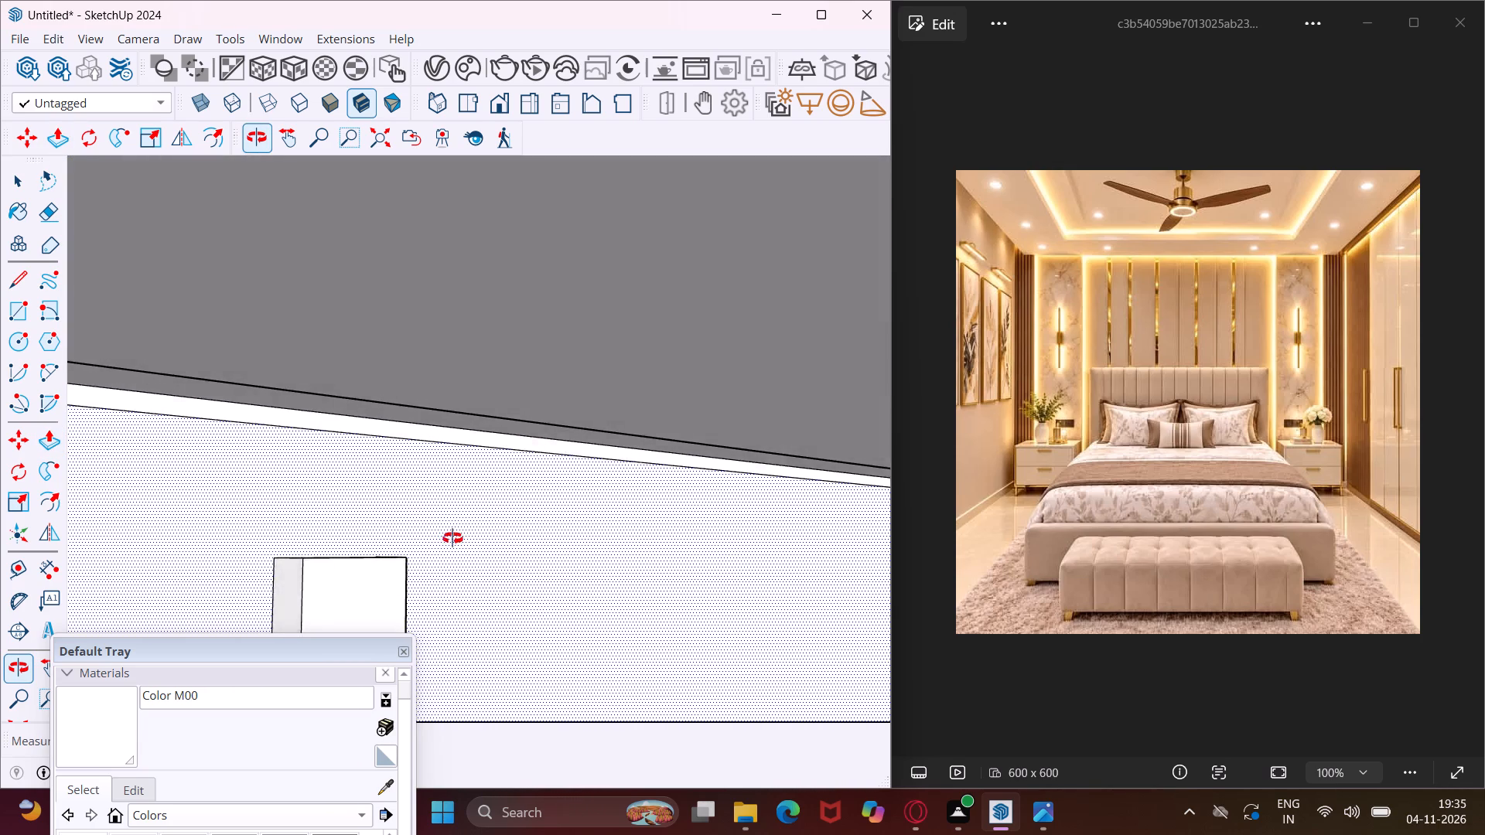
middle_click_drag(452, 538, 602, 558)
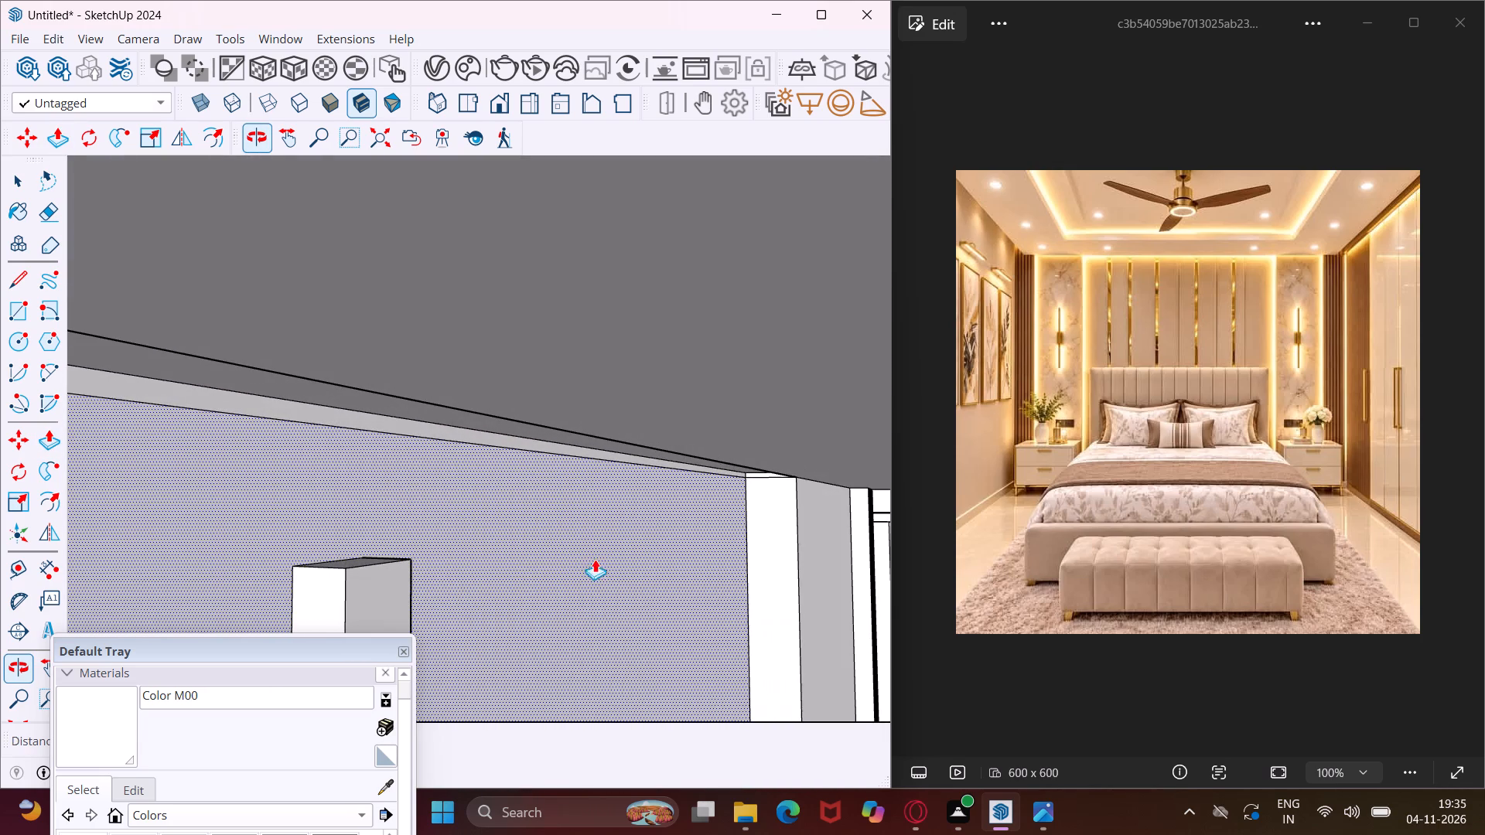
scroll(377, 533, "up", 4)
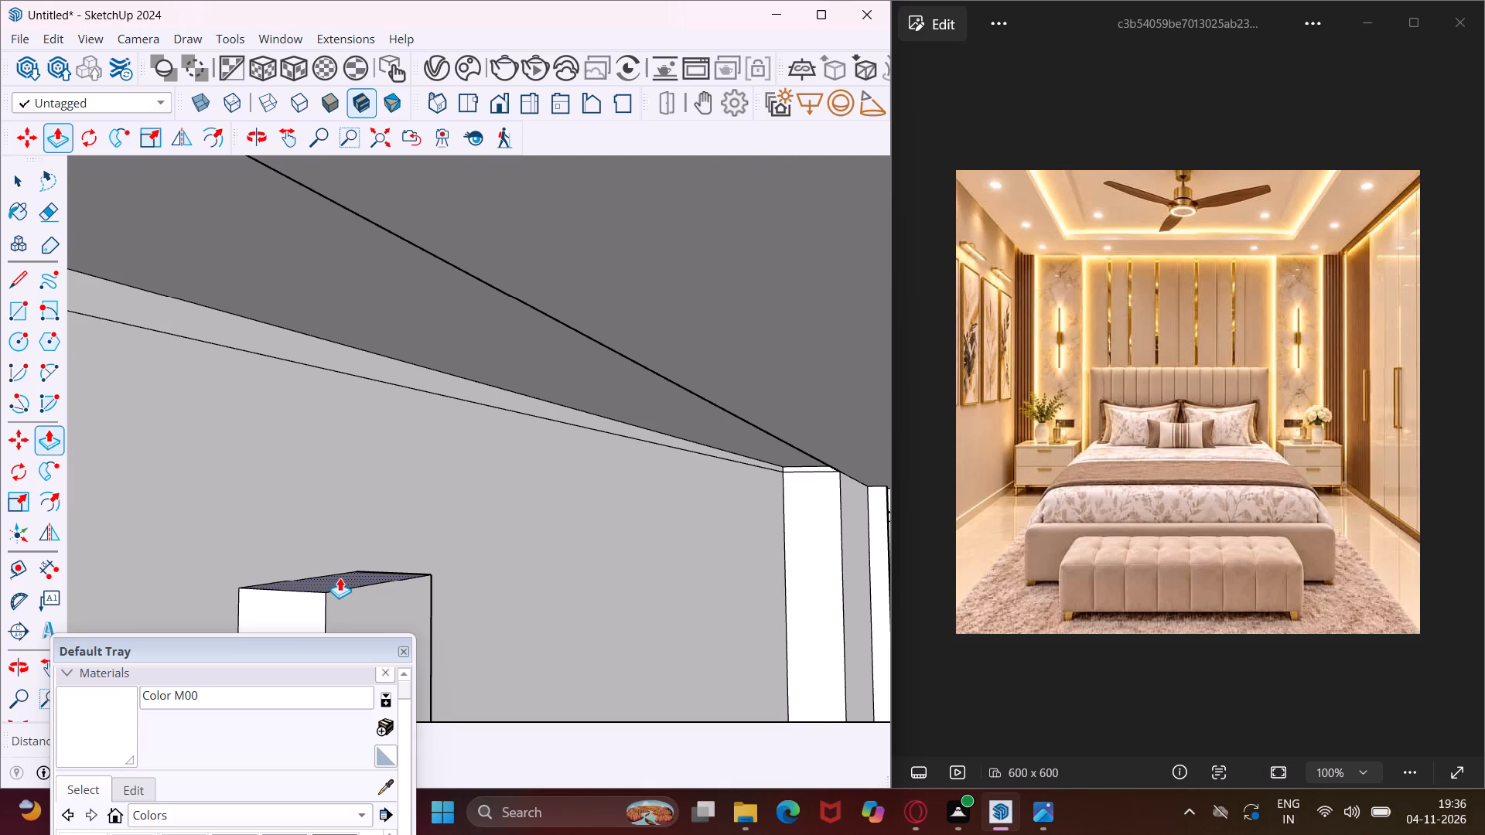
left_click(340, 578)
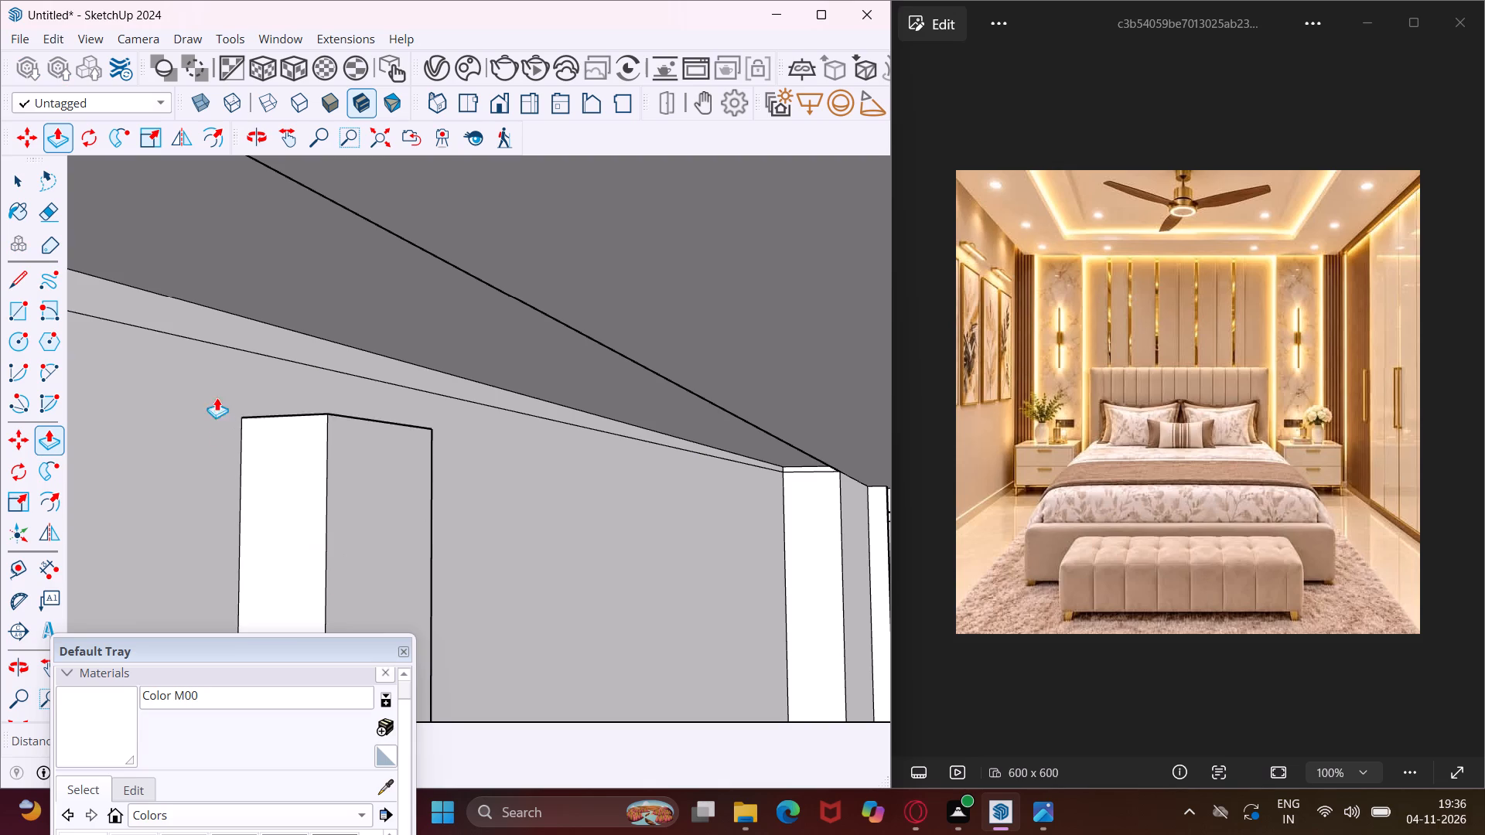
left_click(202, 346)
Extend the top of the adjacent wider headboard slat upward by the same Push/Pull distance.
scroll(270, 349, "down", 6)
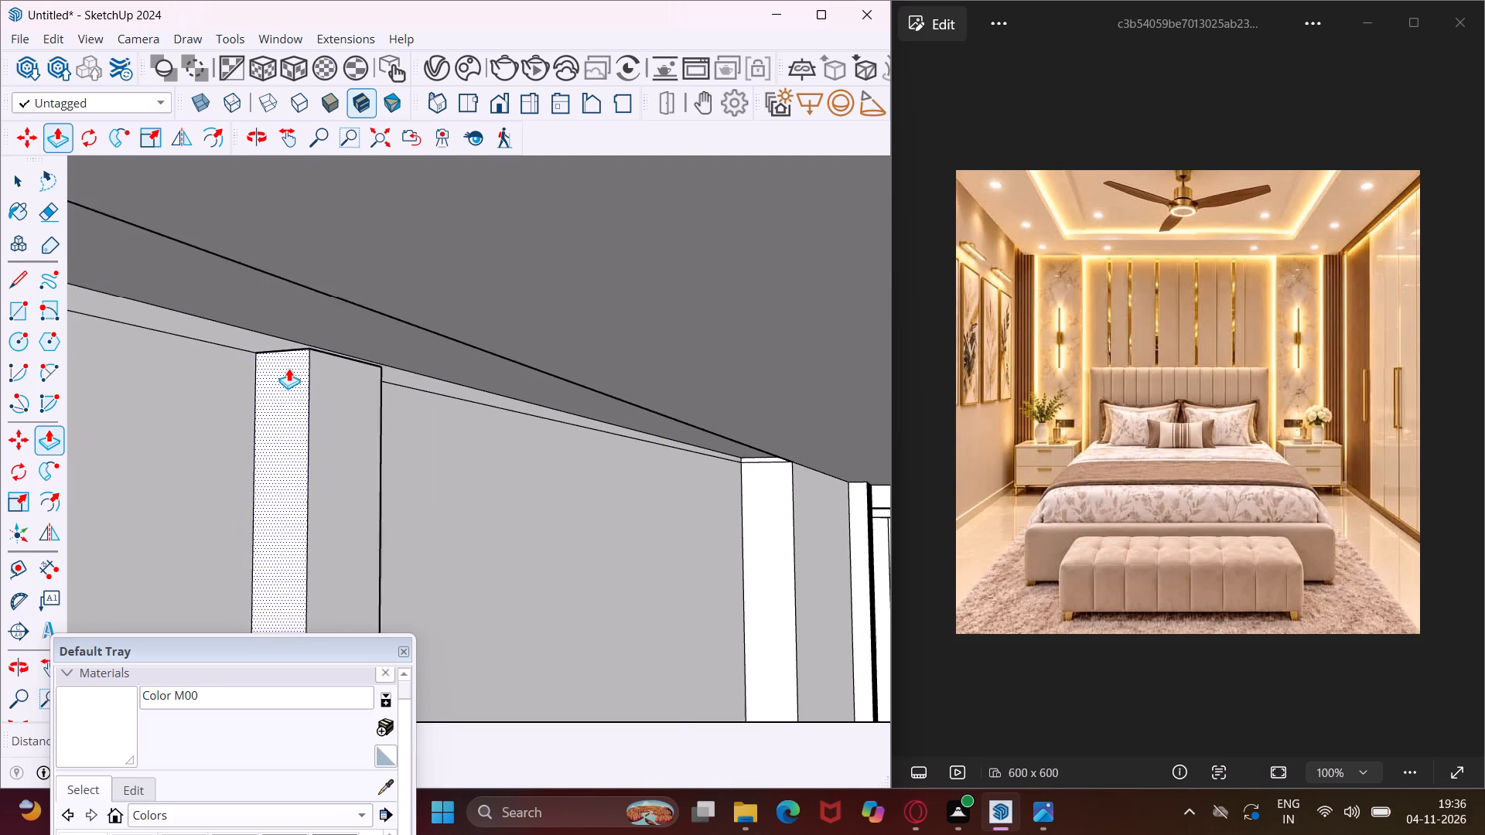
scroll(292, 368, "down", 9)
middle_click_drag(292, 384, 316, 394)
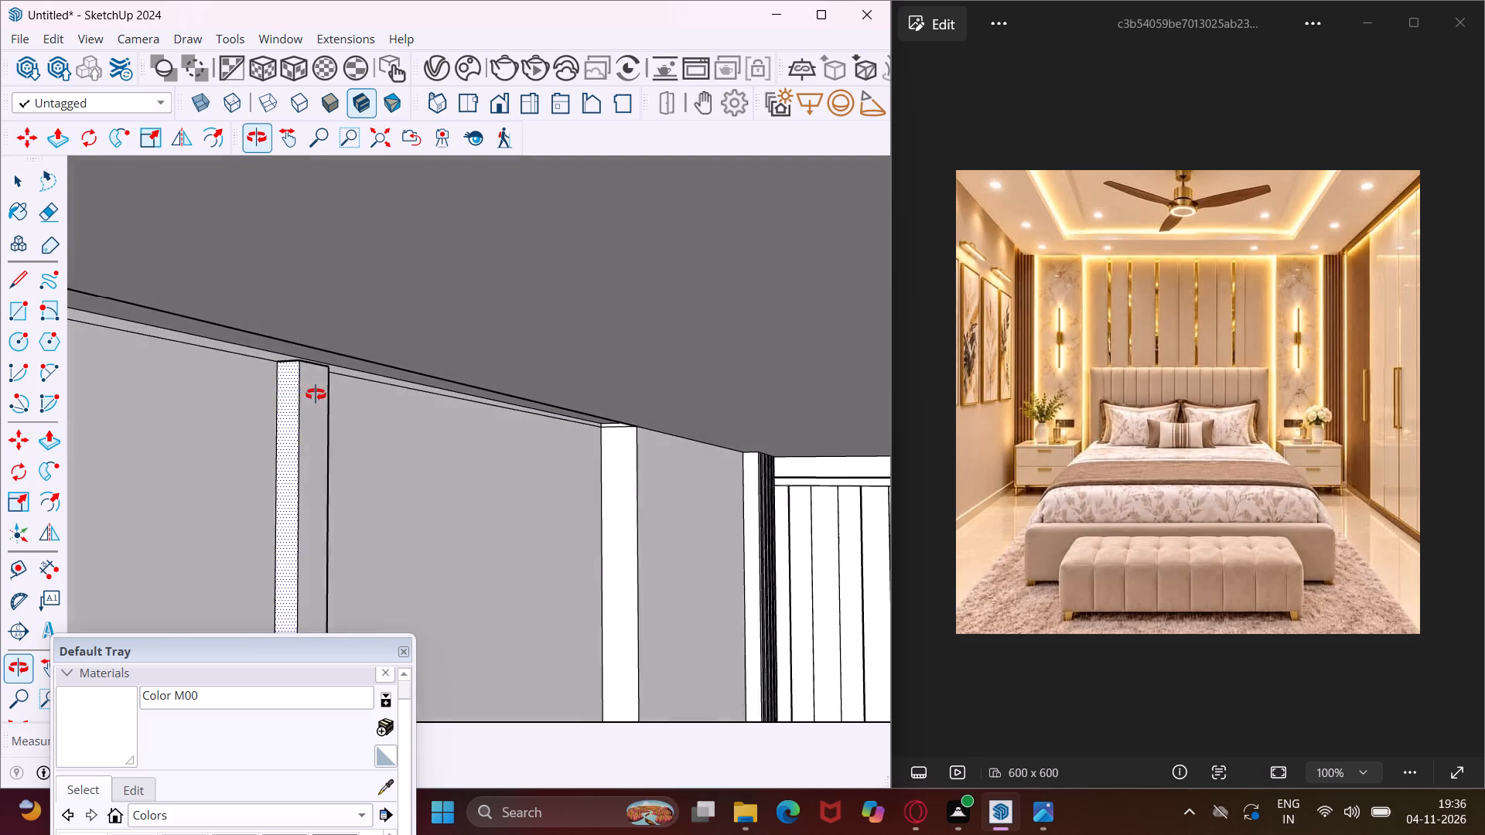
middle_click_drag(316, 394, 367, 404)
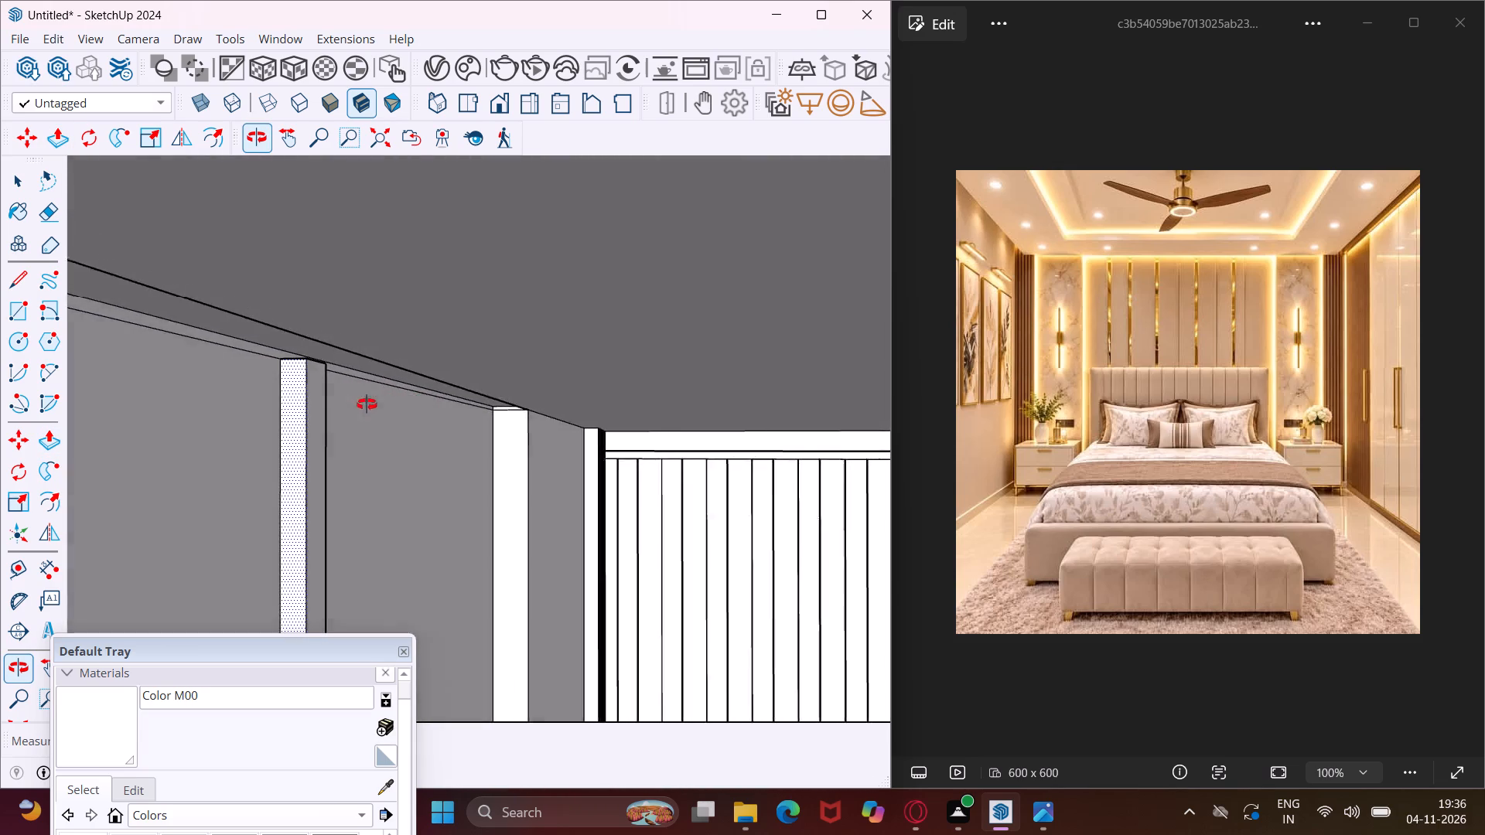
middle_click_drag(367, 404, 150, 405)
middle_click_drag(312, 441, 204, 444)
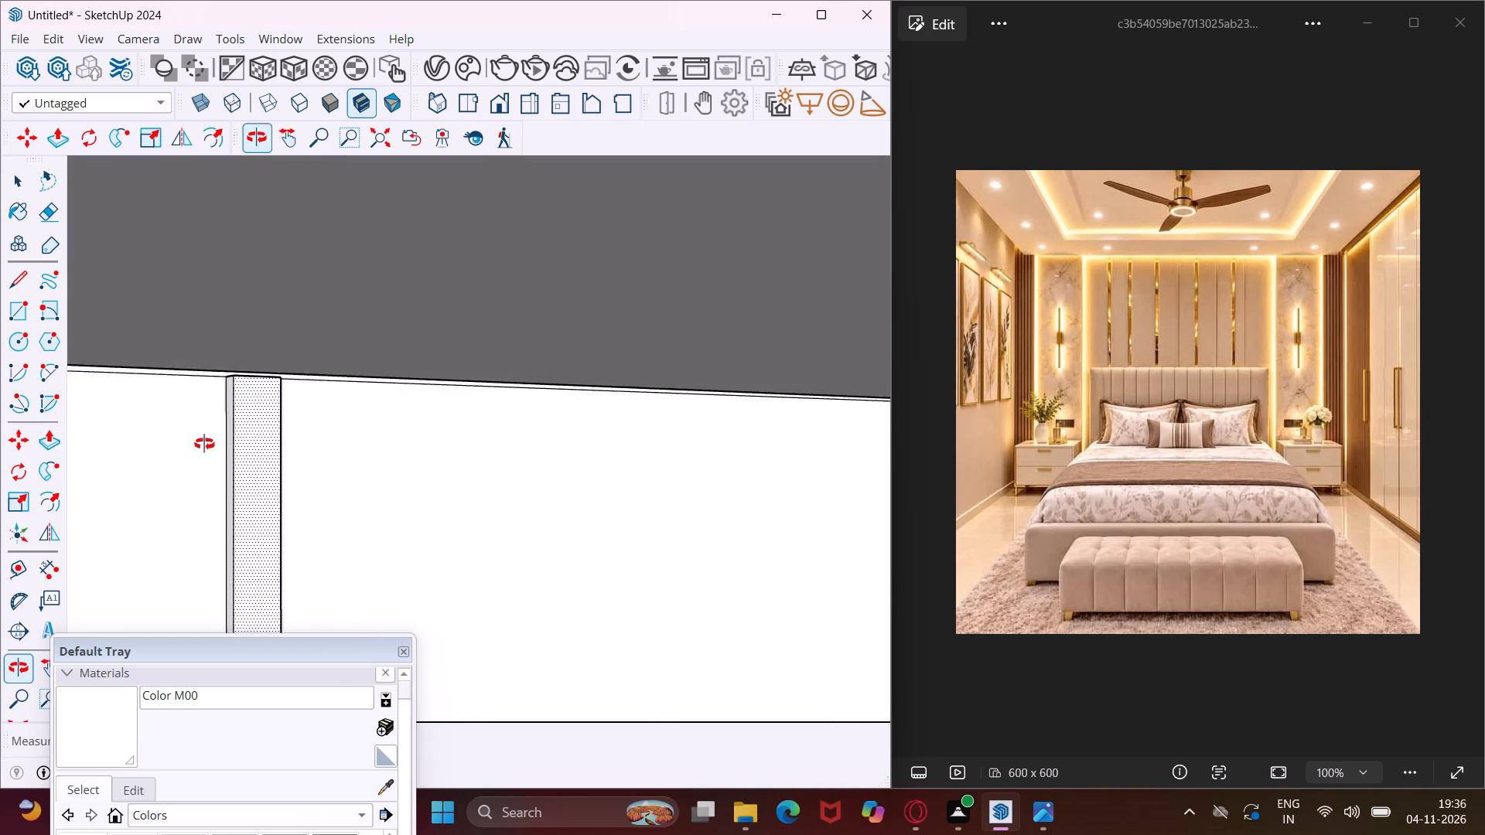
middle_click_drag(204, 444, 78, 446)
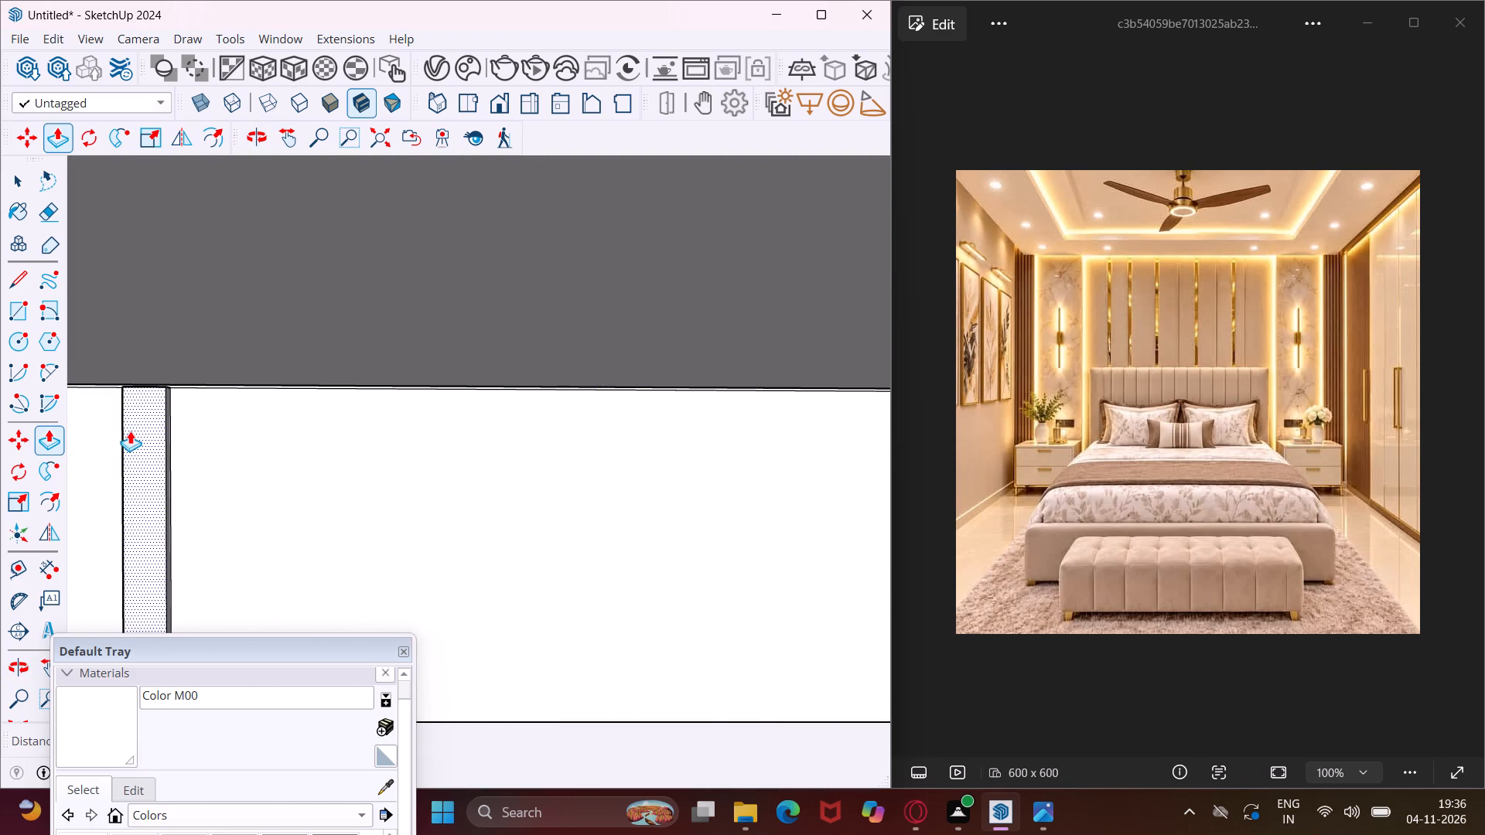
scroll(130, 431, "down", 4)
middle_click_drag(117, 431, 149, 431)
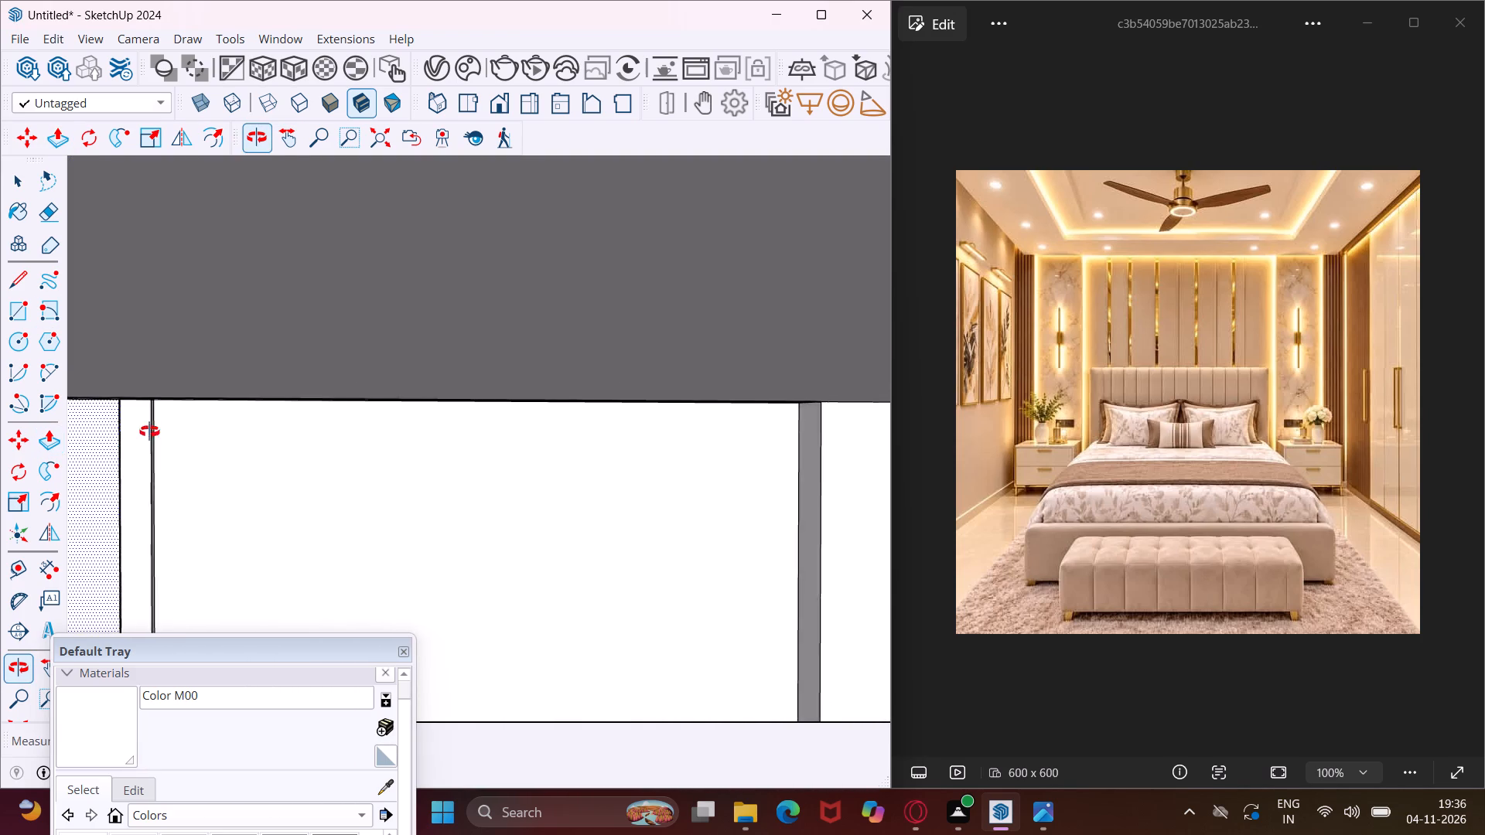
middle_click_drag(149, 431, 511, 403)
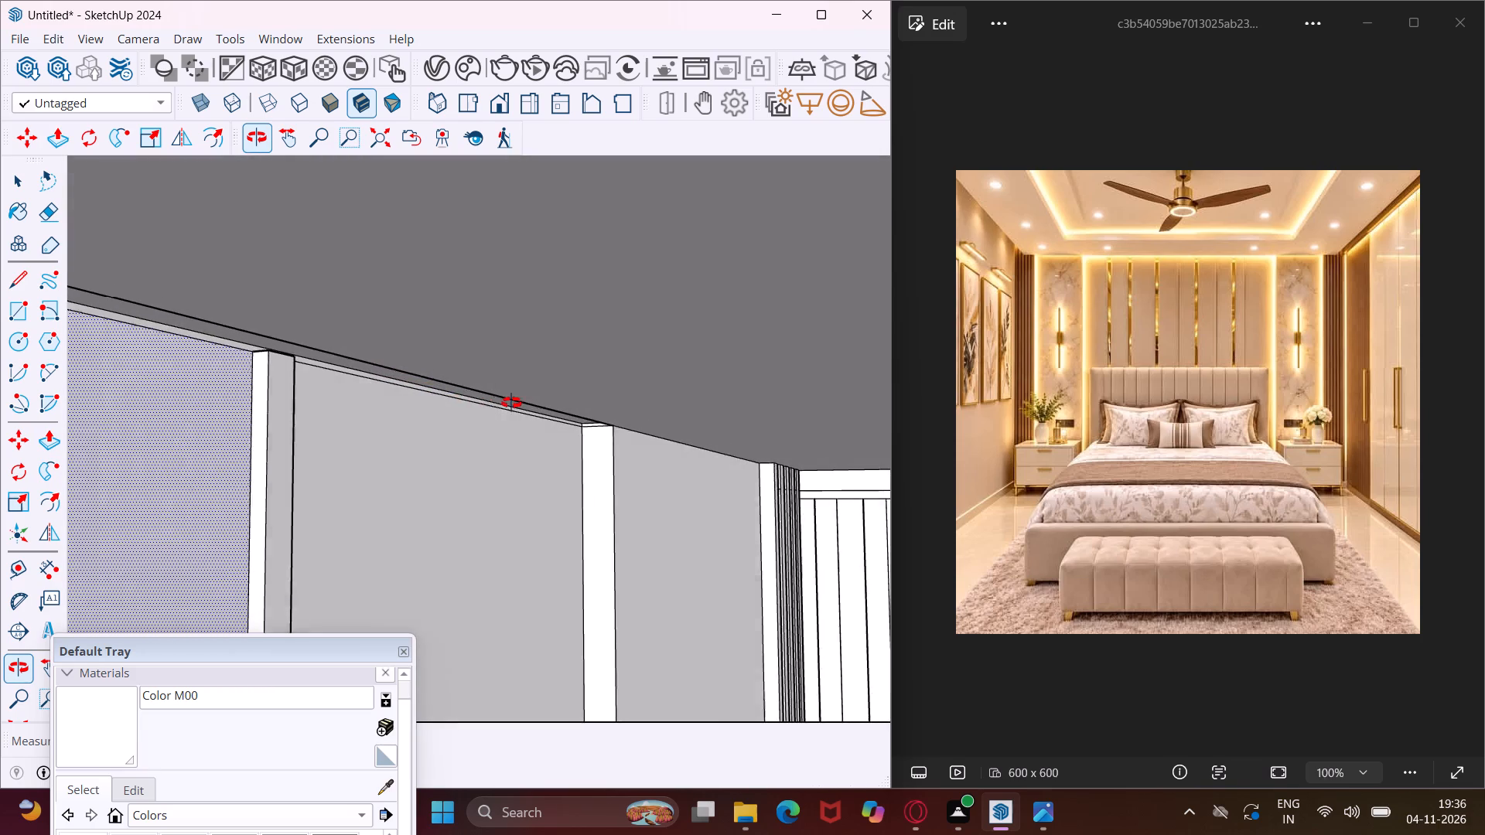
middle_click_drag(511, 403, 513, 403)
scroll(513, 403, "down", 4)
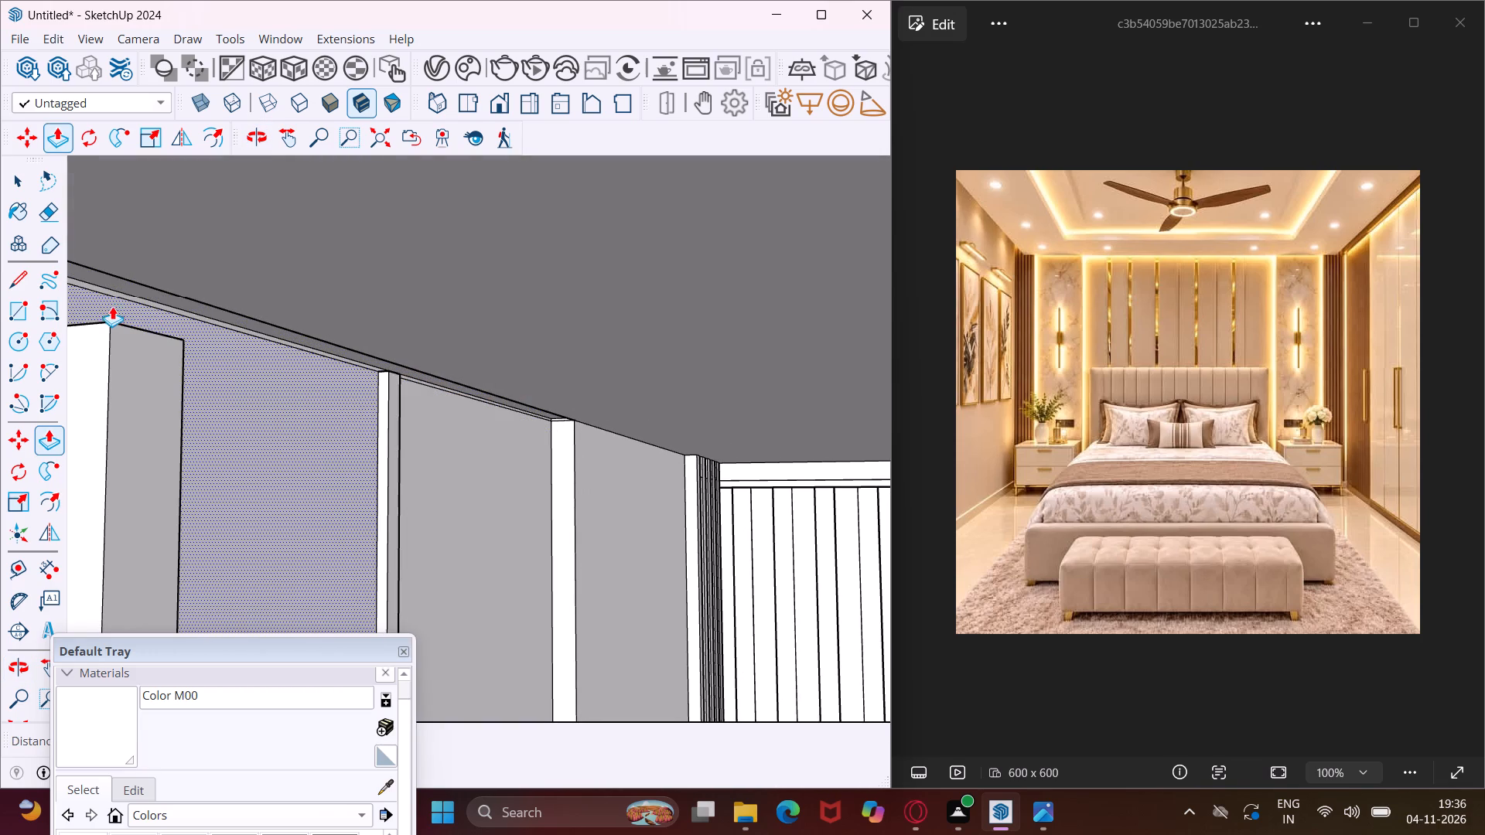
middle_click_drag(113, 309, 220, 371)
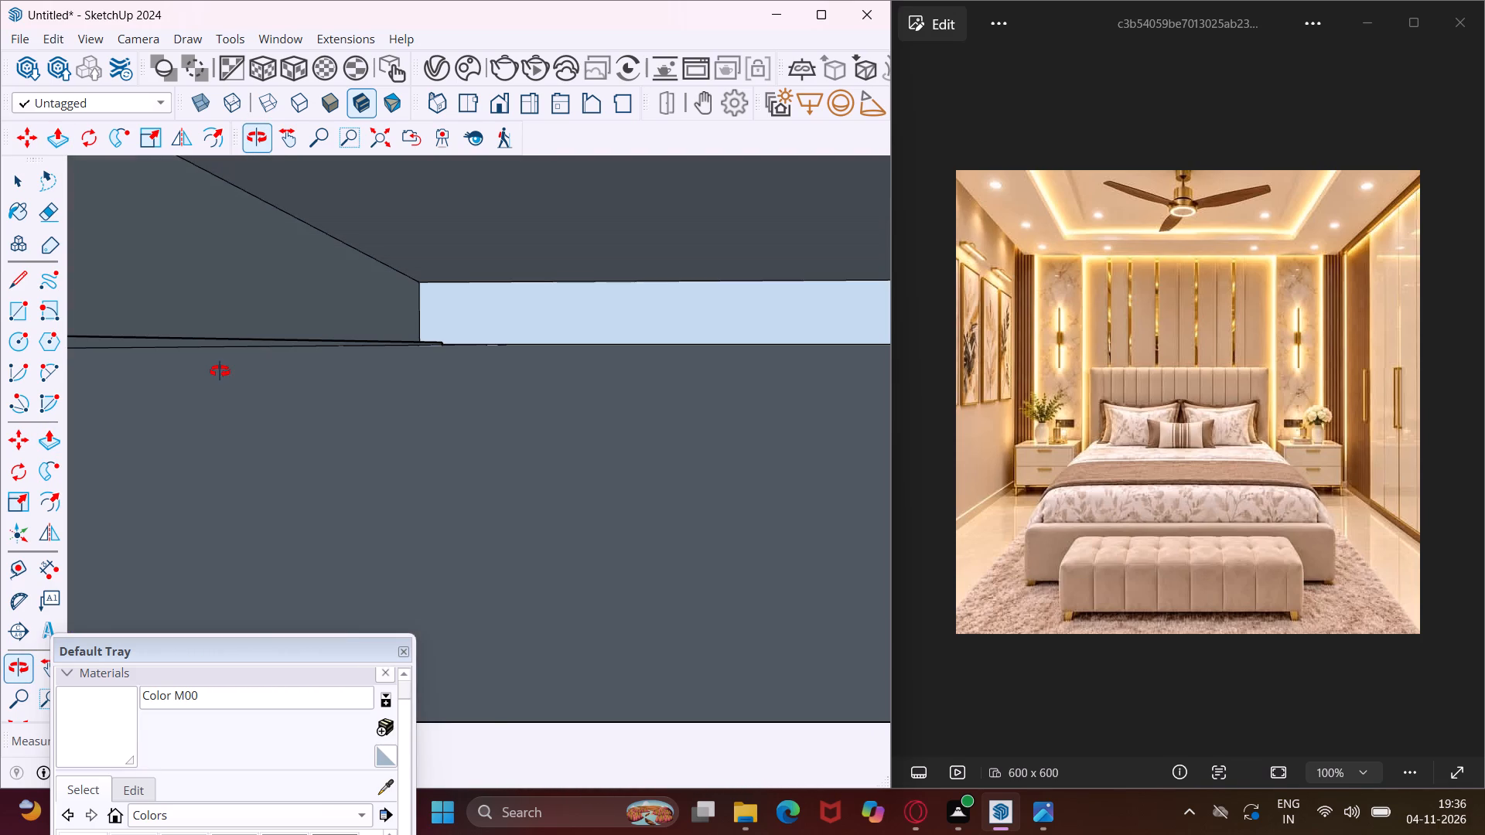
middle_click_drag(220, 371, 219, 366)
scroll(207, 383, "up", 12)
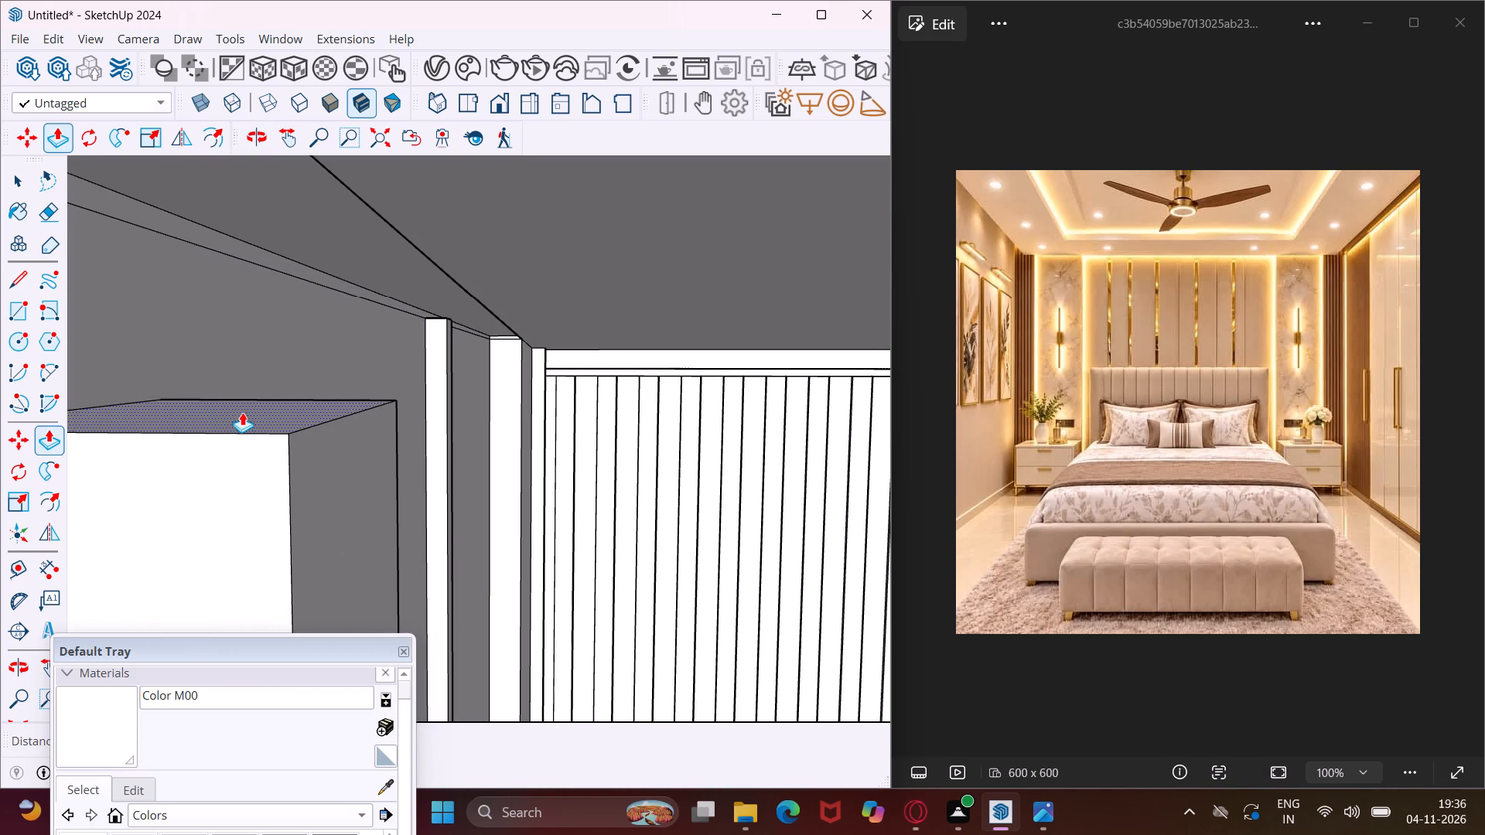
double_click(242, 419)
scroll(282, 415, "down", 5)
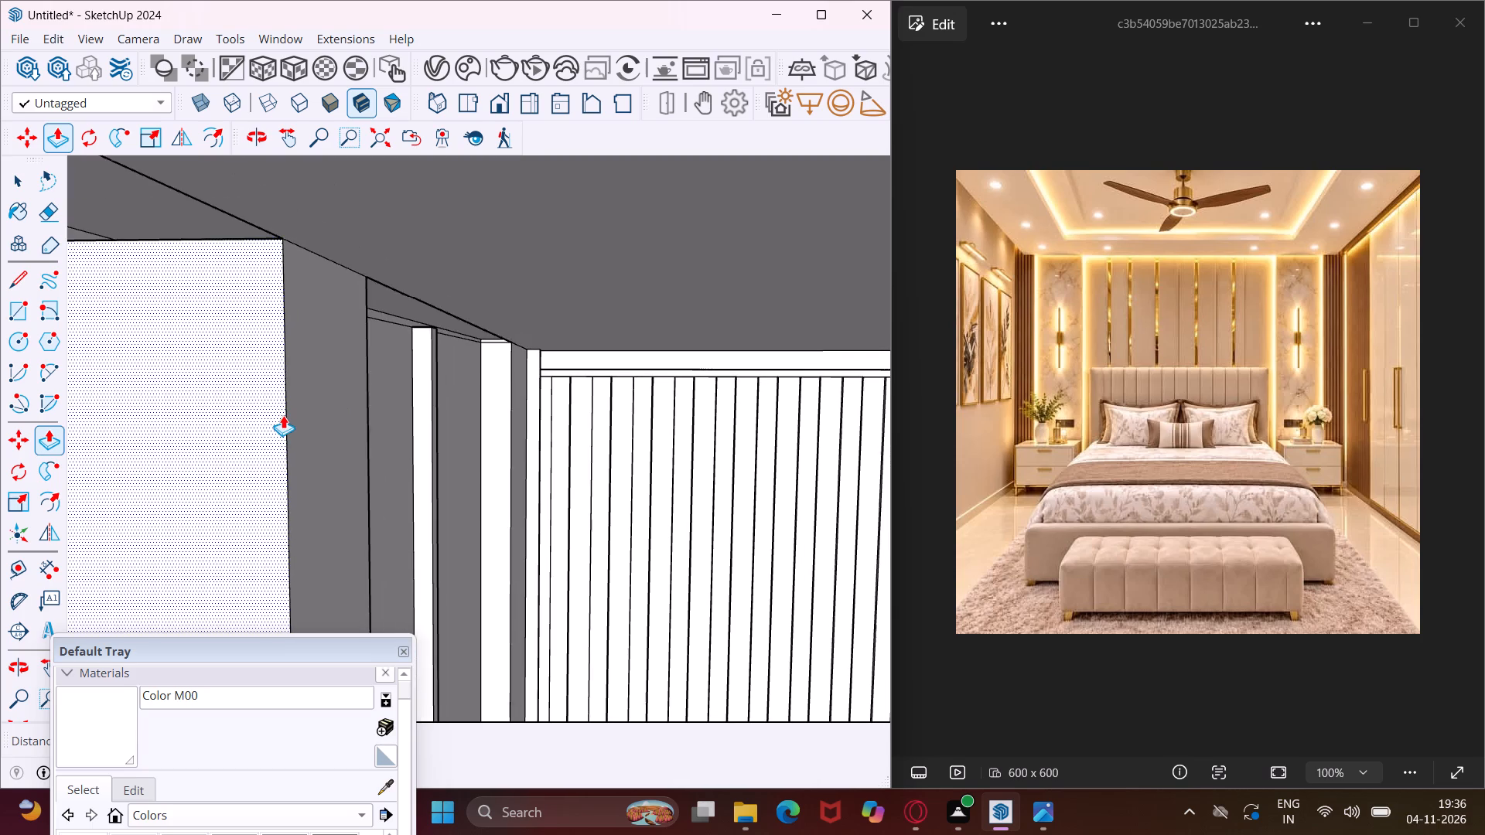
Extend the third headboard slat from the fluted-panelling end up to the ceiling, repeating the same Push/Pull distance.
scroll(284, 407, "down", 4)
middle_click_drag(278, 397, 332, 386)
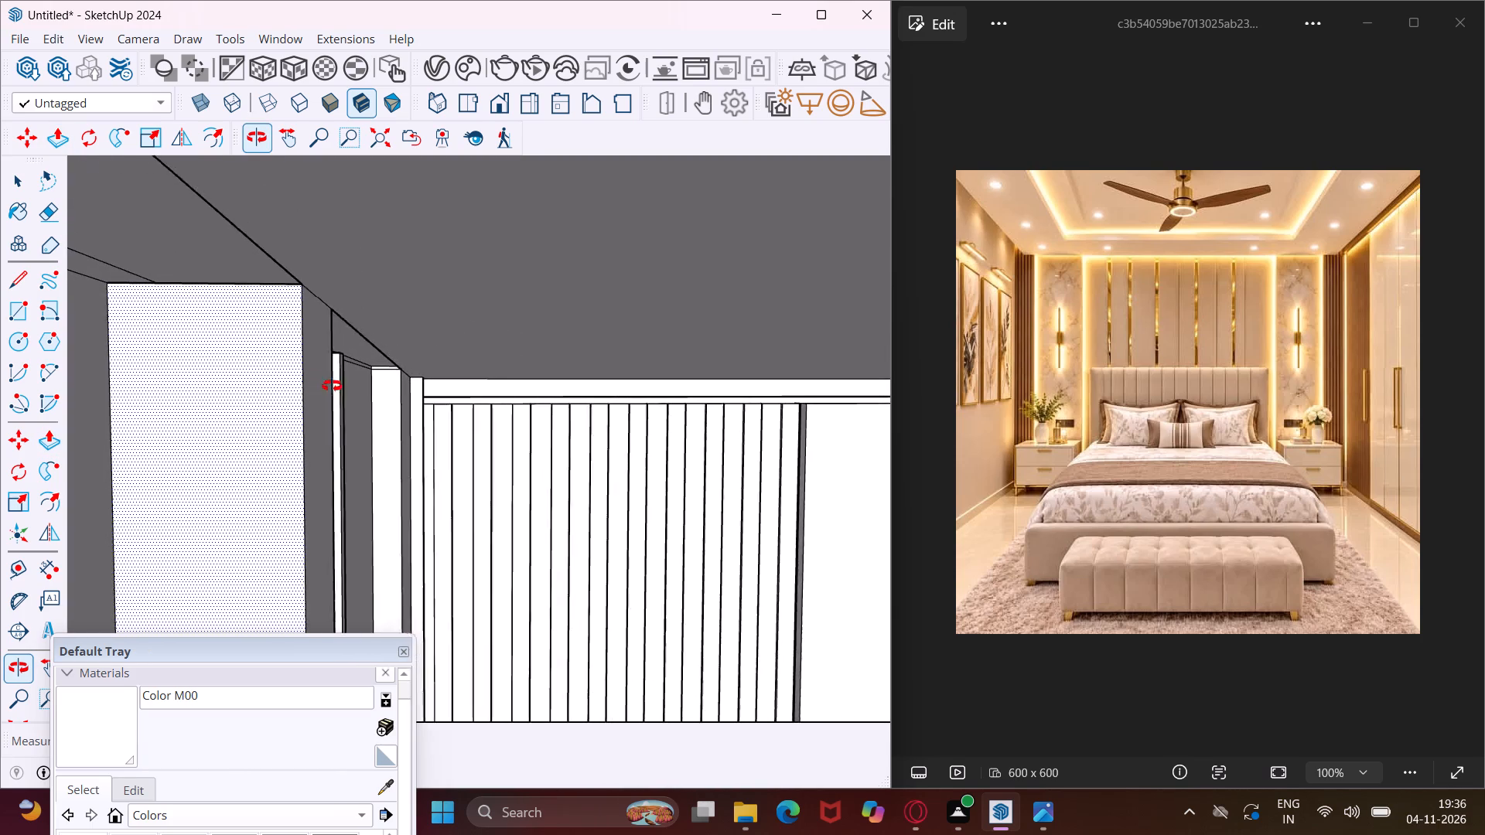
middle_click_drag(332, 386, 329, 376)
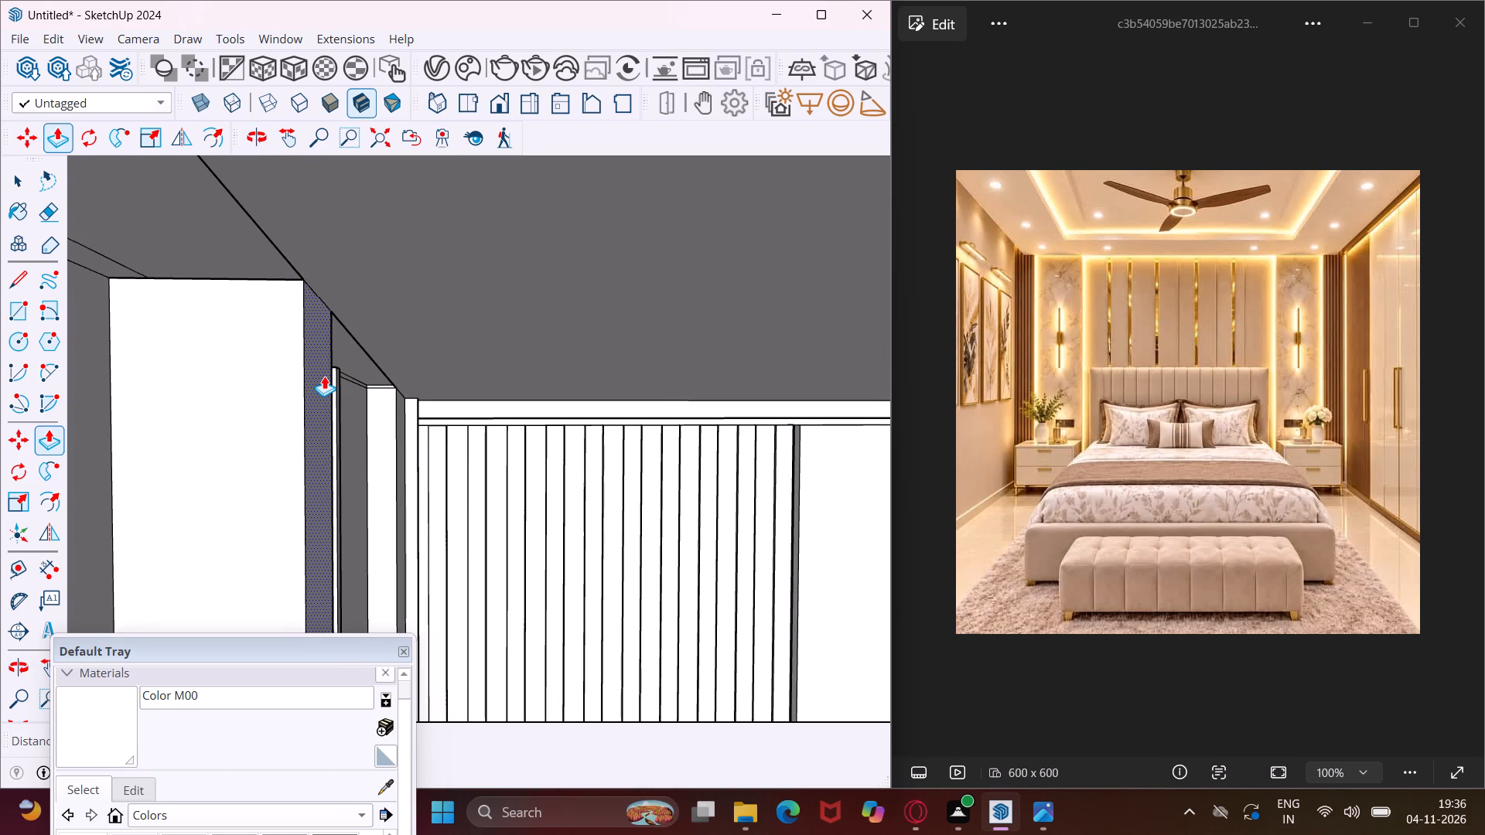
scroll(324, 376, "down", 10)
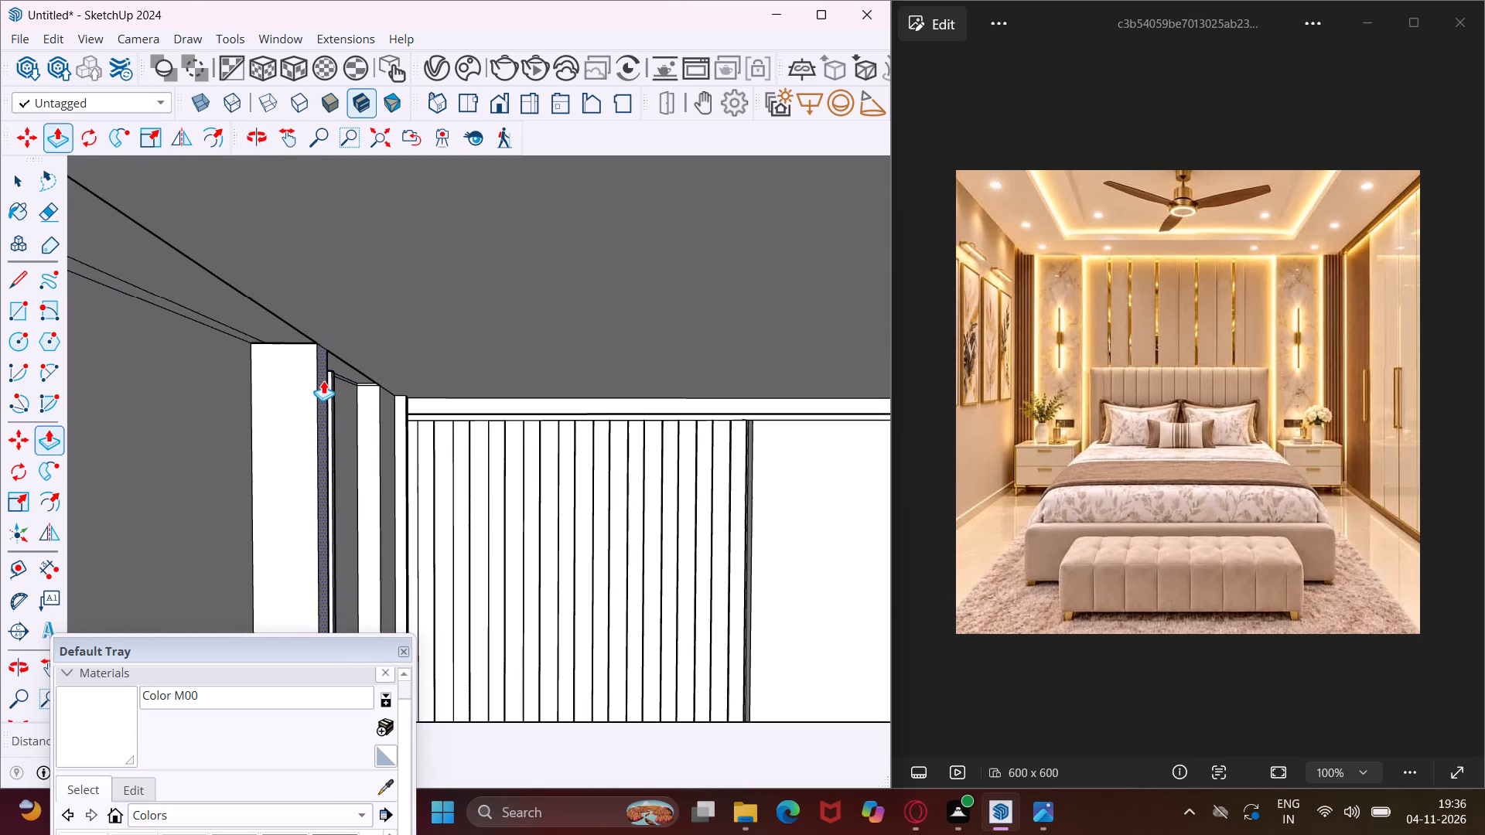
scroll(323, 380, "down", 5)
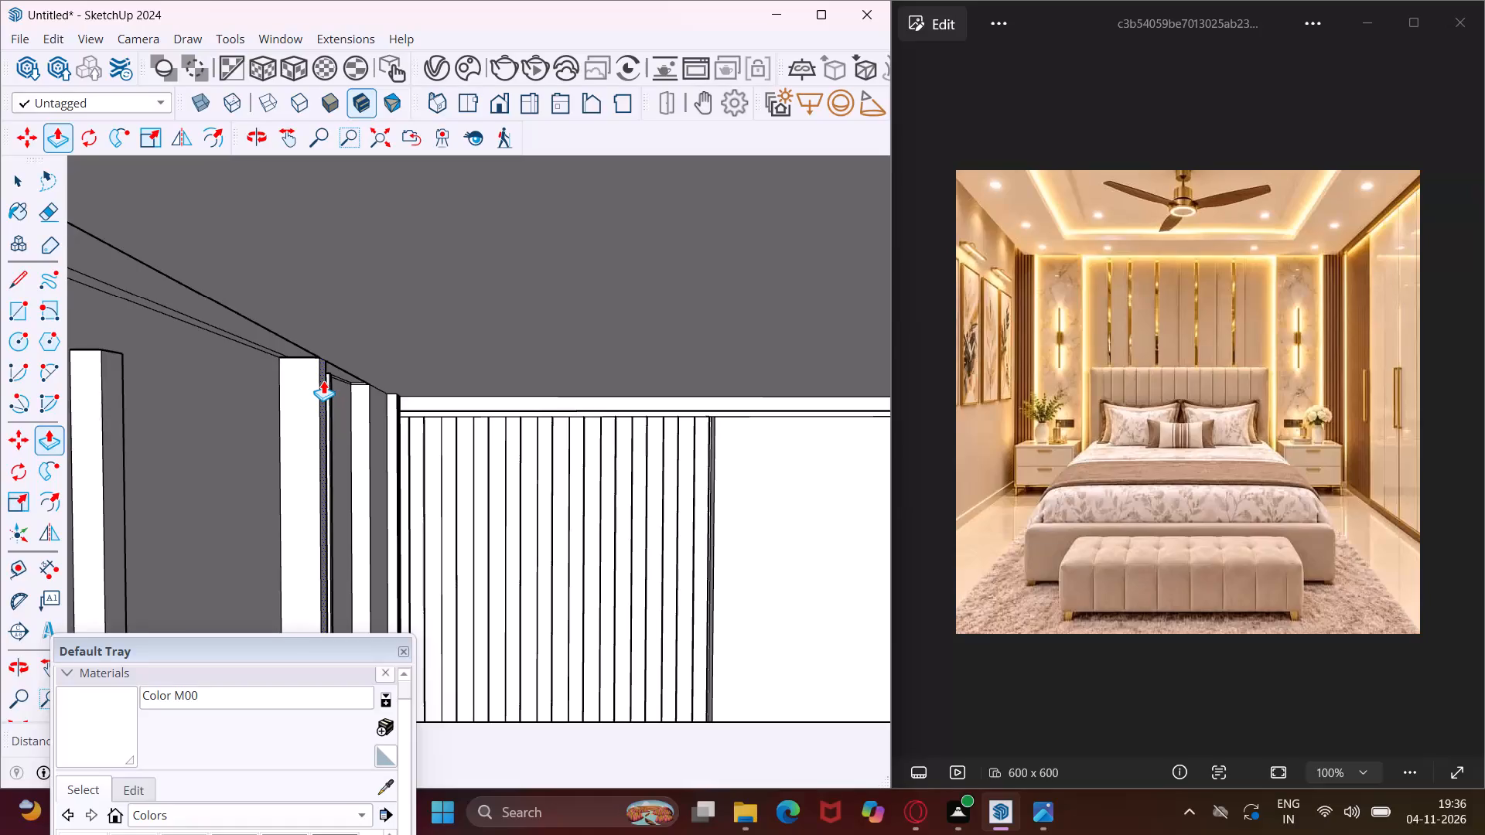
scroll(323, 380, "down", 3)
middle_click_drag(210, 349, 230, 381)
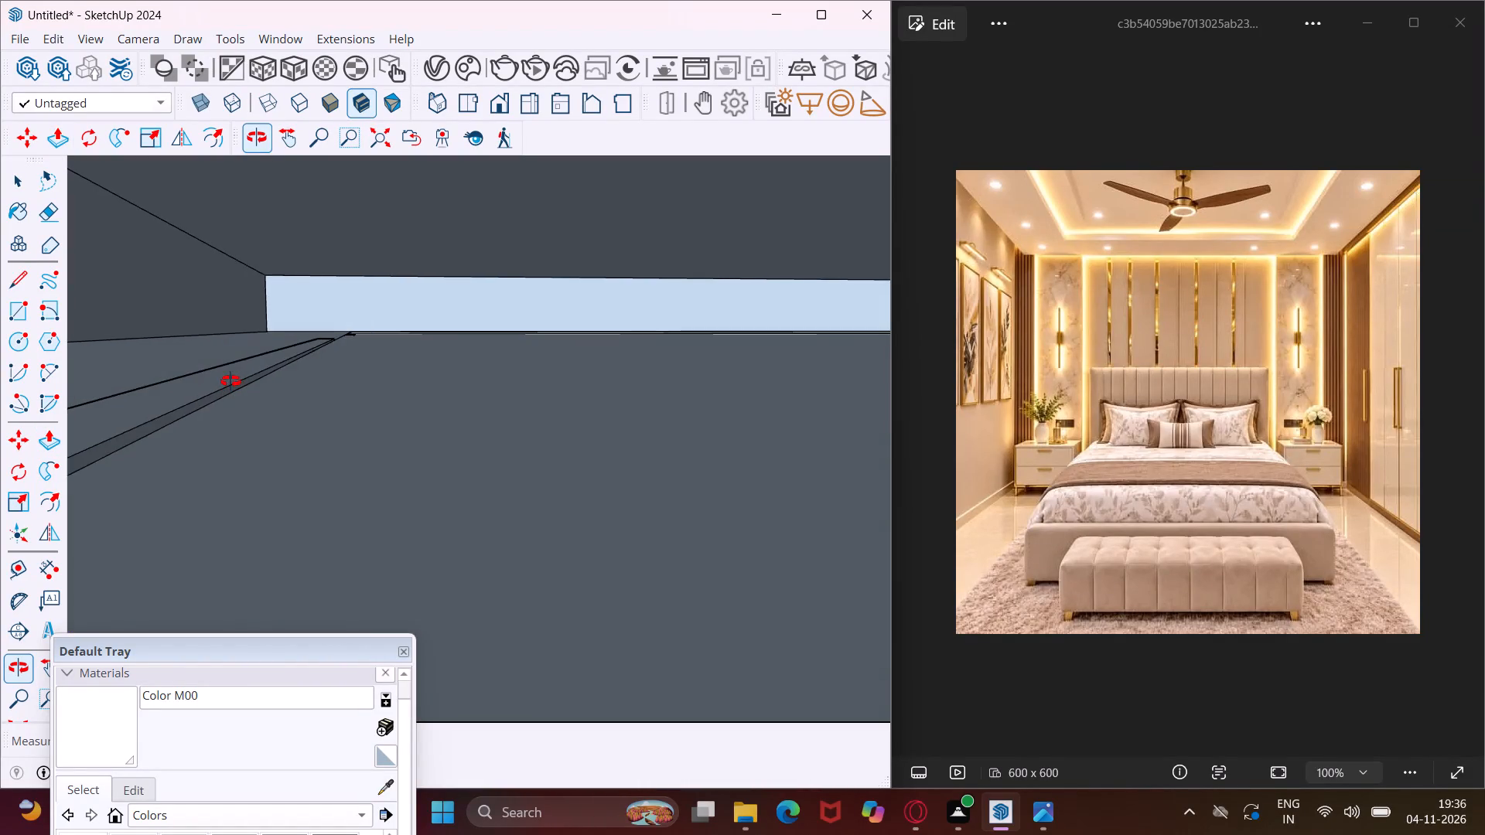
middle_click_drag(230, 381, 226, 365)
scroll(226, 373, "up", 7)
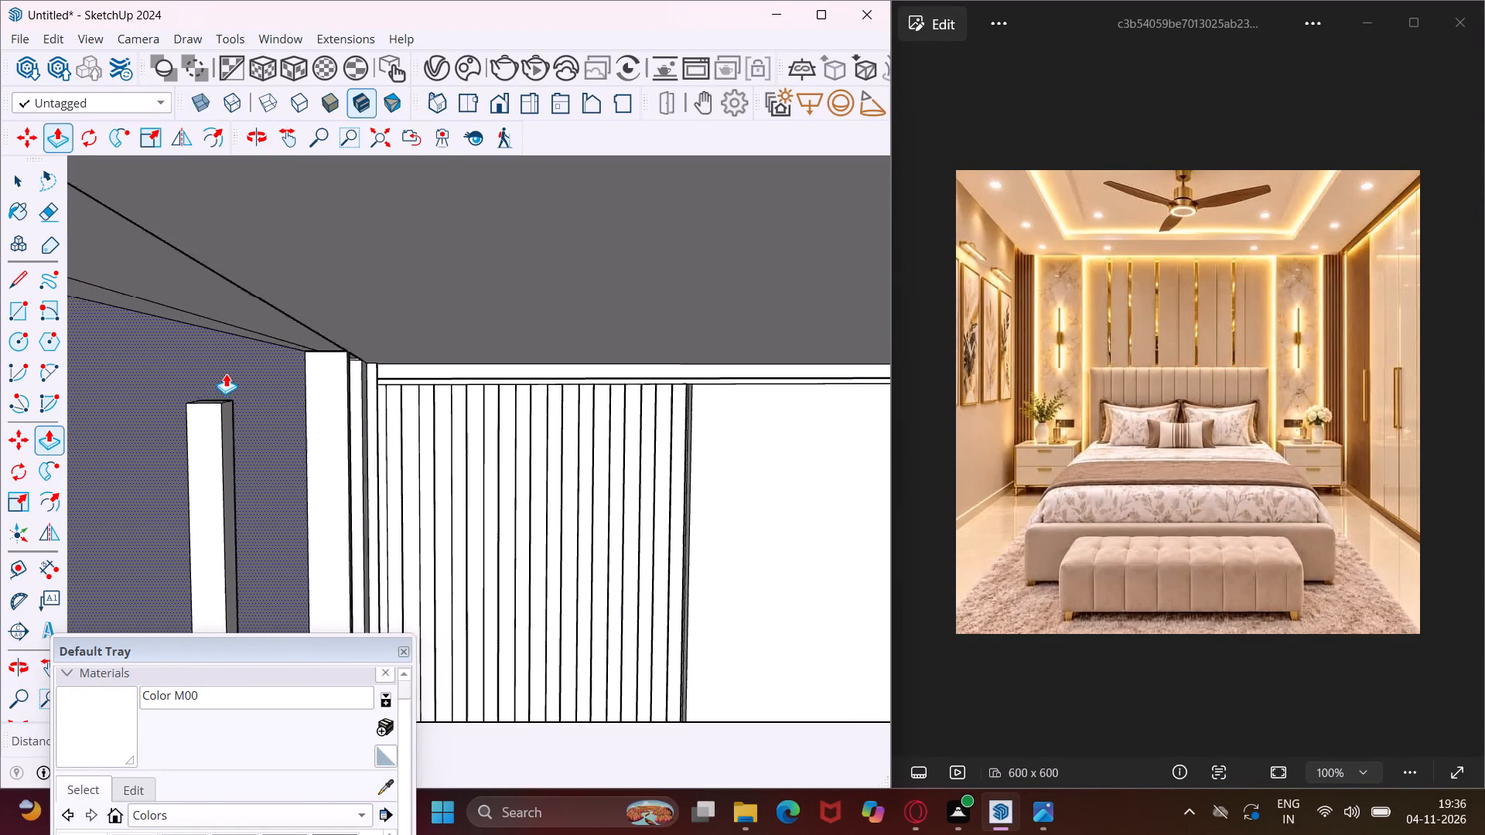
scroll(226, 373, "up", 8)
scroll(149, 441, "up", 2)
double_click(186, 483)
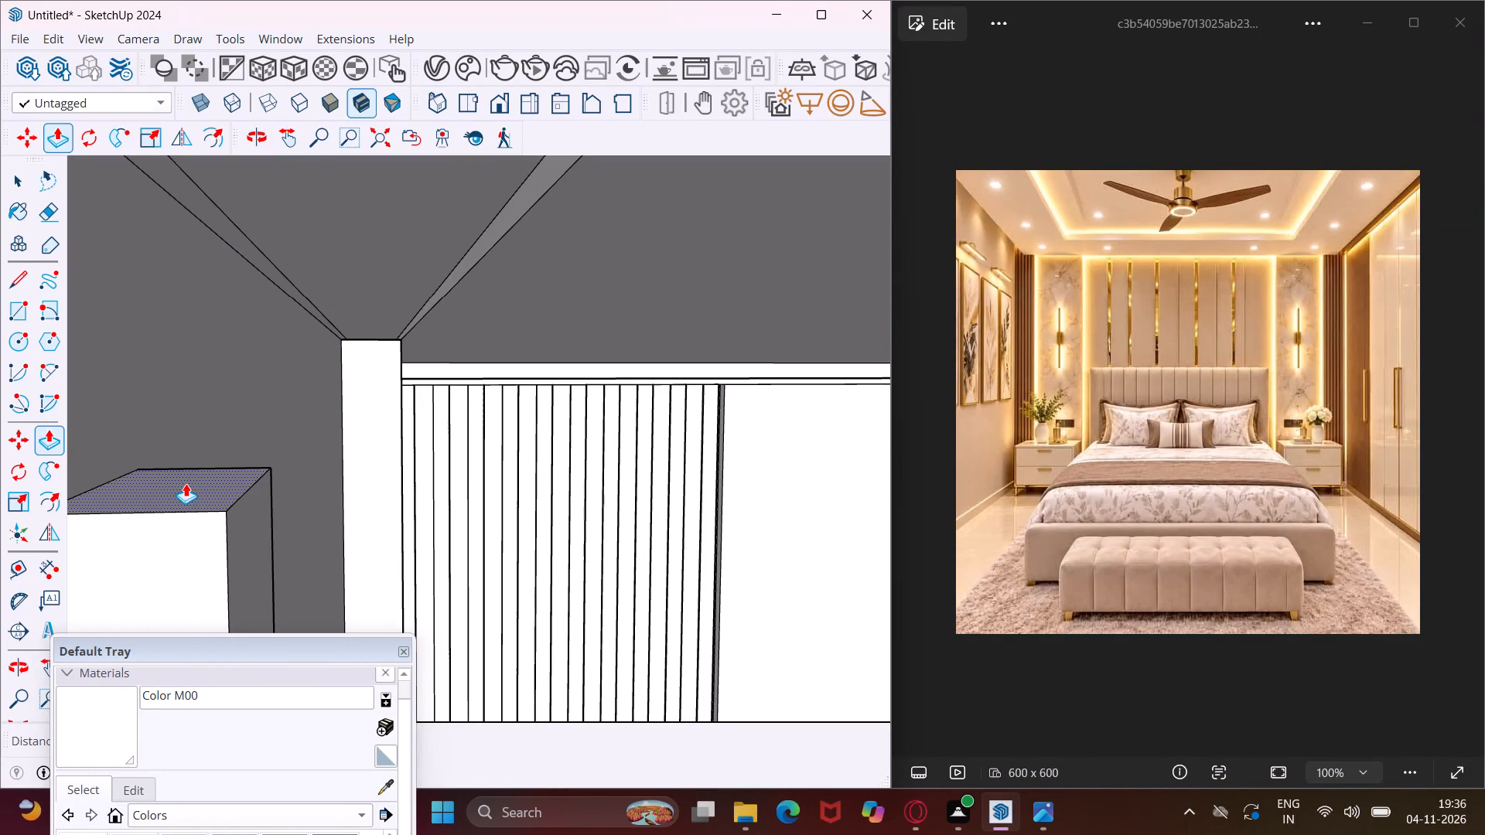
Raise the top of the next short headboard slat, farther from the fluted panelling, by the same Push/Pull distance.
scroll(227, 442, "down", 13)
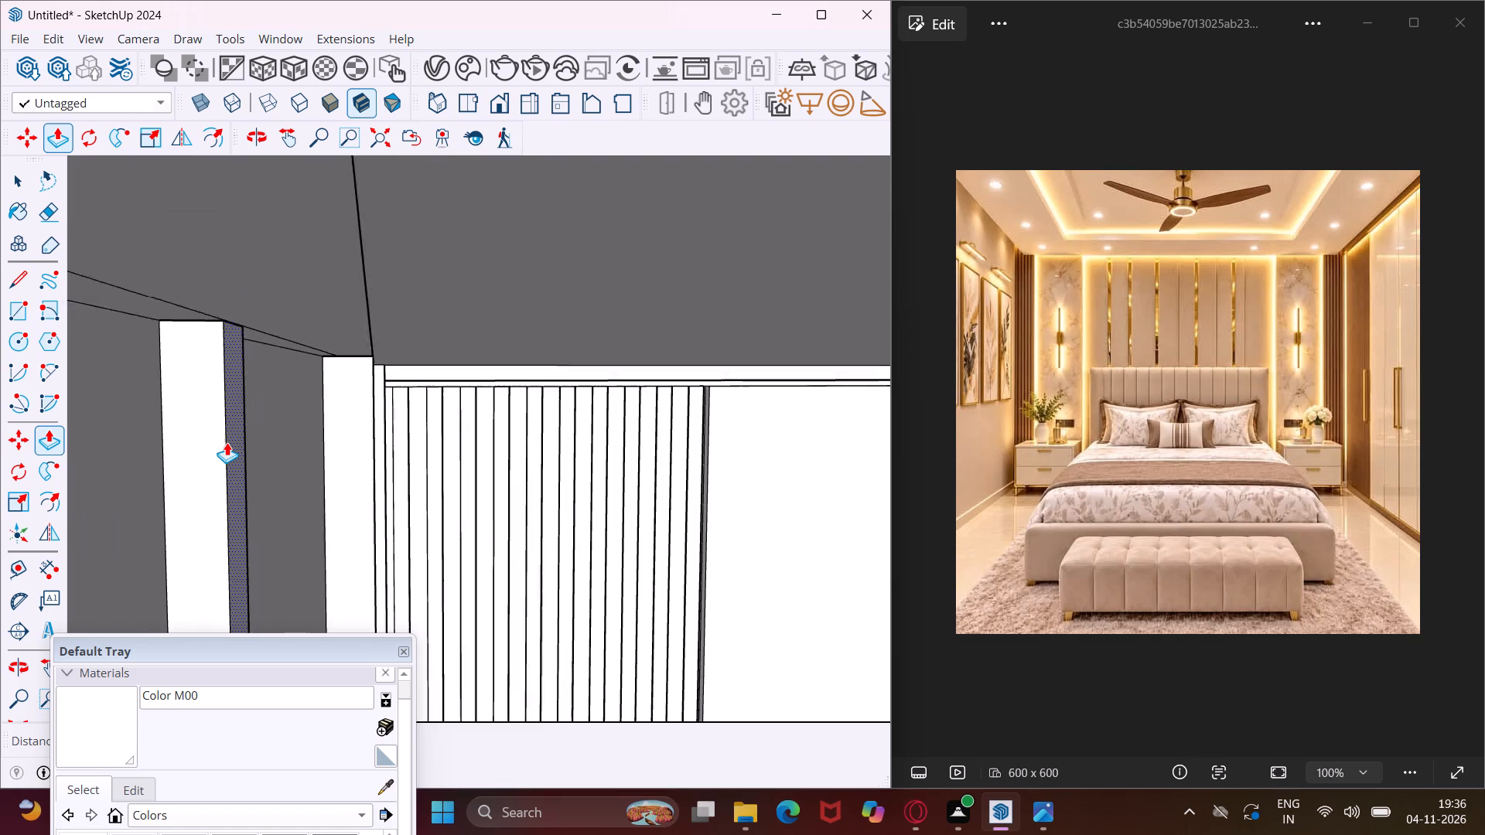
scroll(227, 442, "down", 2)
middle_click_drag(227, 442, 261, 422)
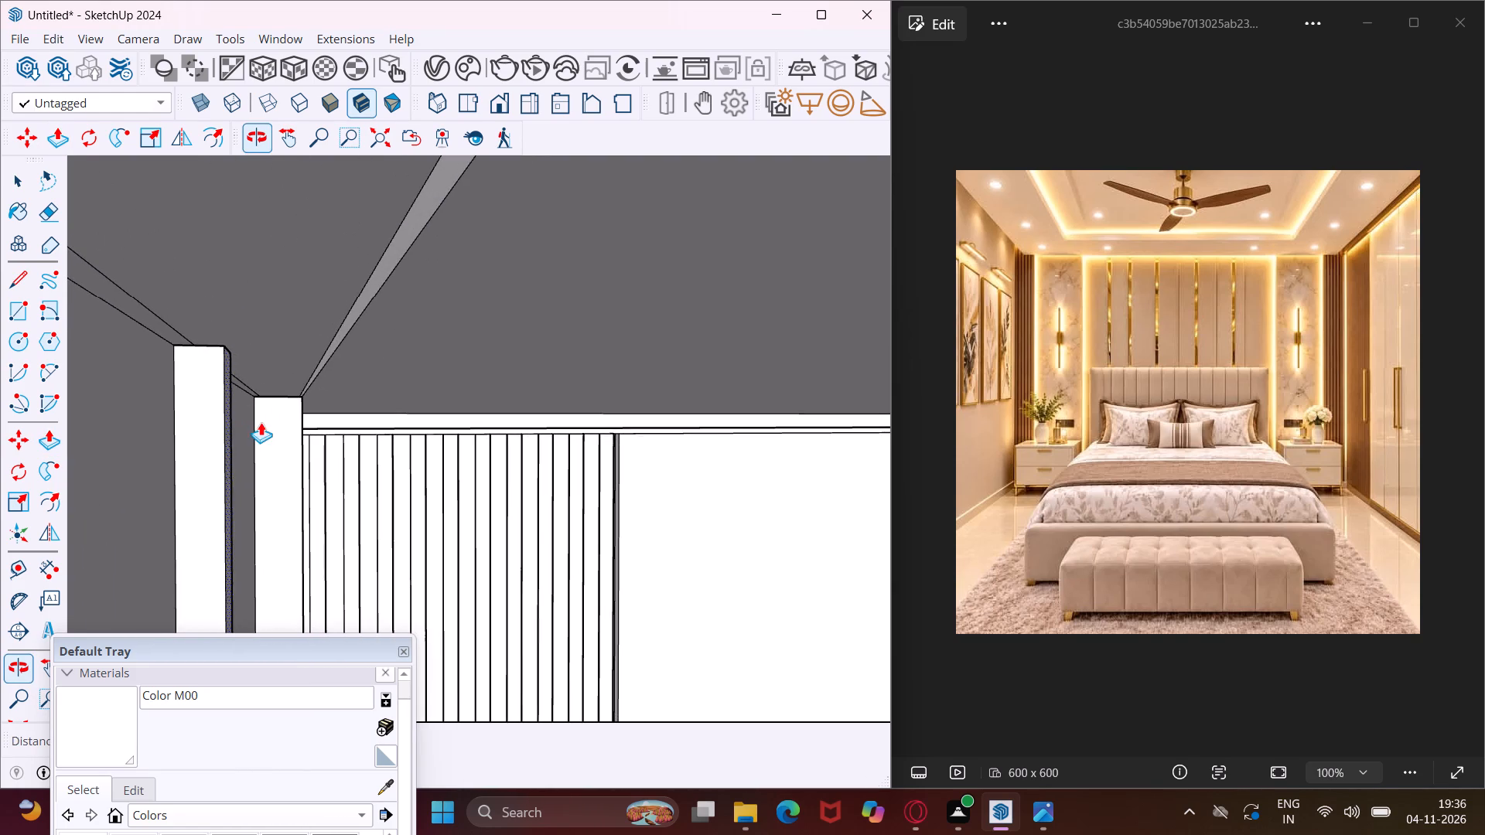
scroll(252, 428, "down", 7)
scroll(231, 464, "up", 4)
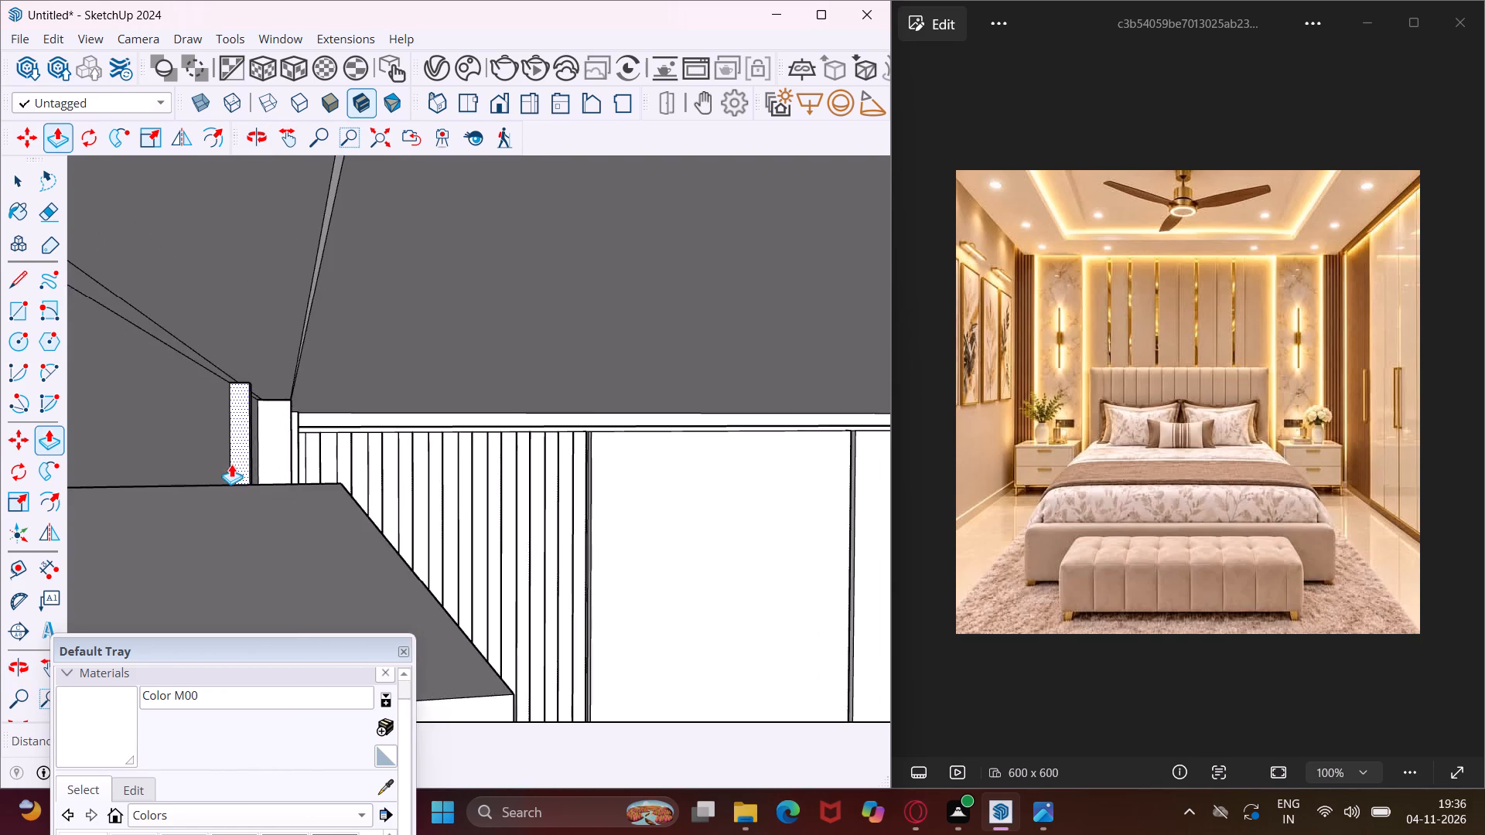
scroll(231, 464, "up", 2)
scroll(219, 501, "down", 4)
double_click(227, 523)
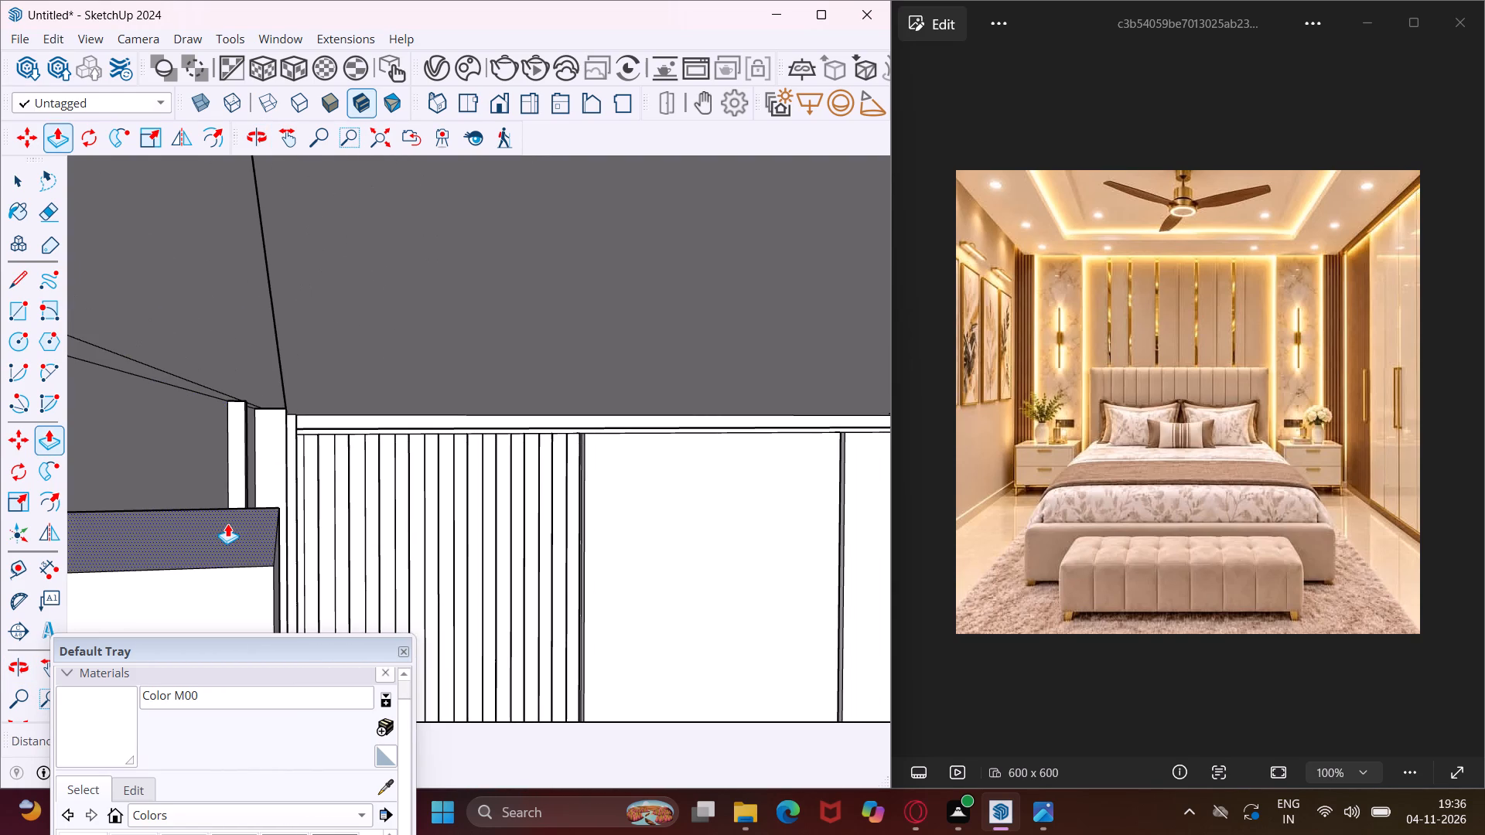
Extend the following short headboard slat to the ceiling line with the same Push/Pull distance.
scroll(229, 480, "down", 9)
middle_click_drag(226, 462, 230, 459)
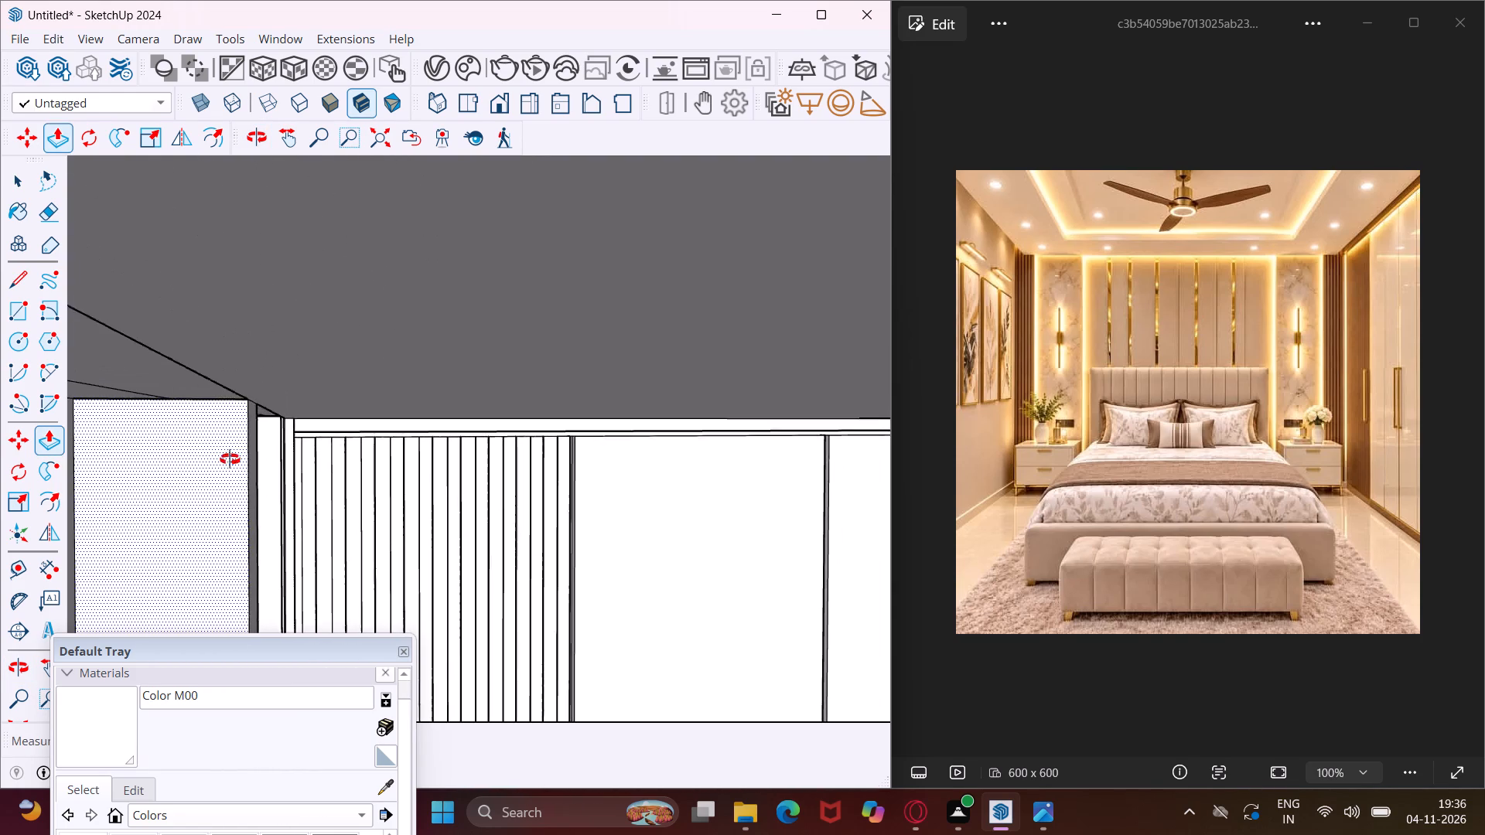
middle_click_drag(230, 459, 215, 458)
scroll(226, 448, "down", 7)
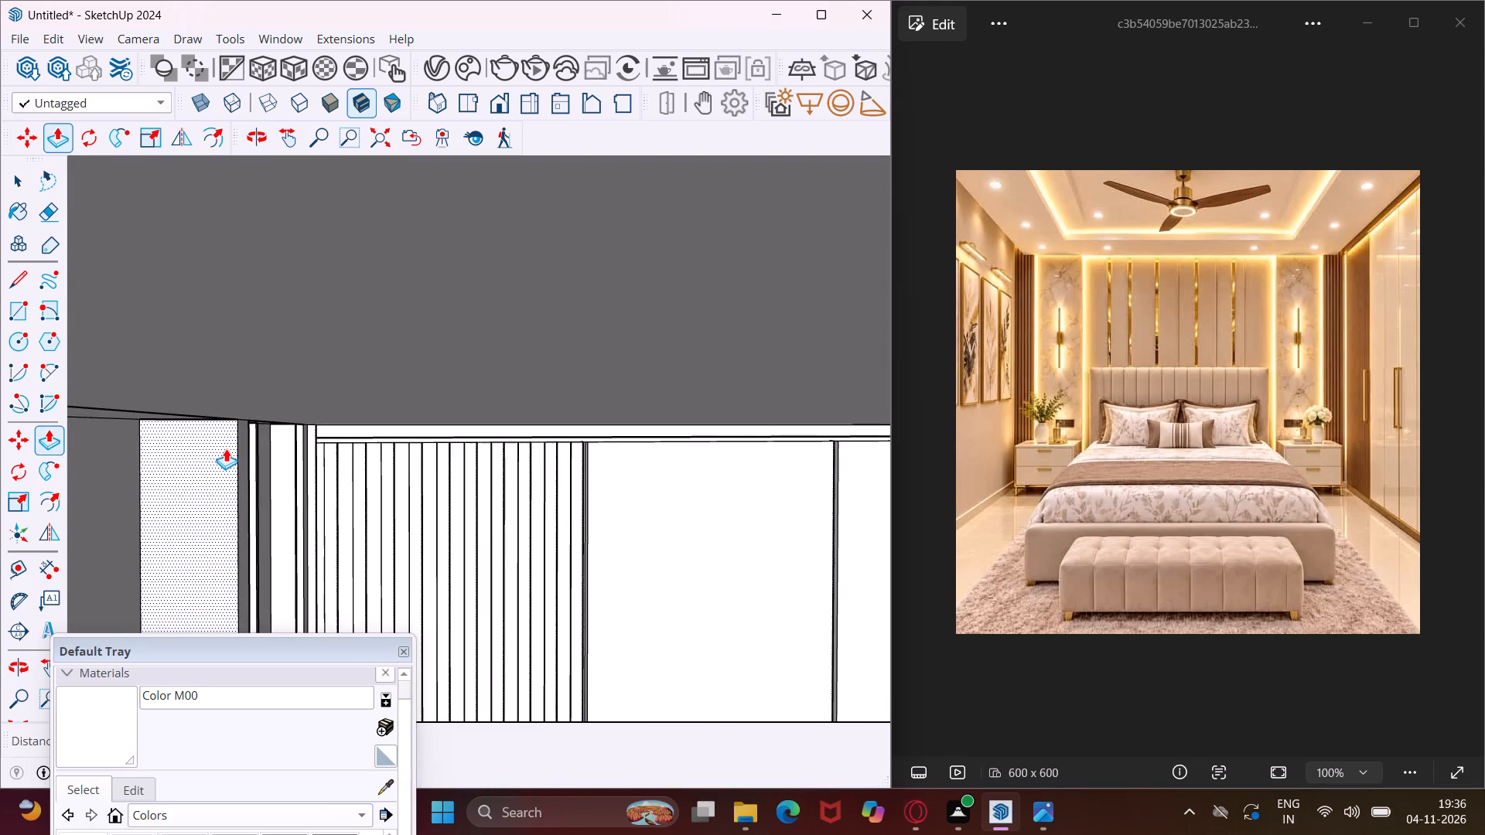
middle_click_drag(223, 445, 197, 407)
scroll(214, 424, "down", 5)
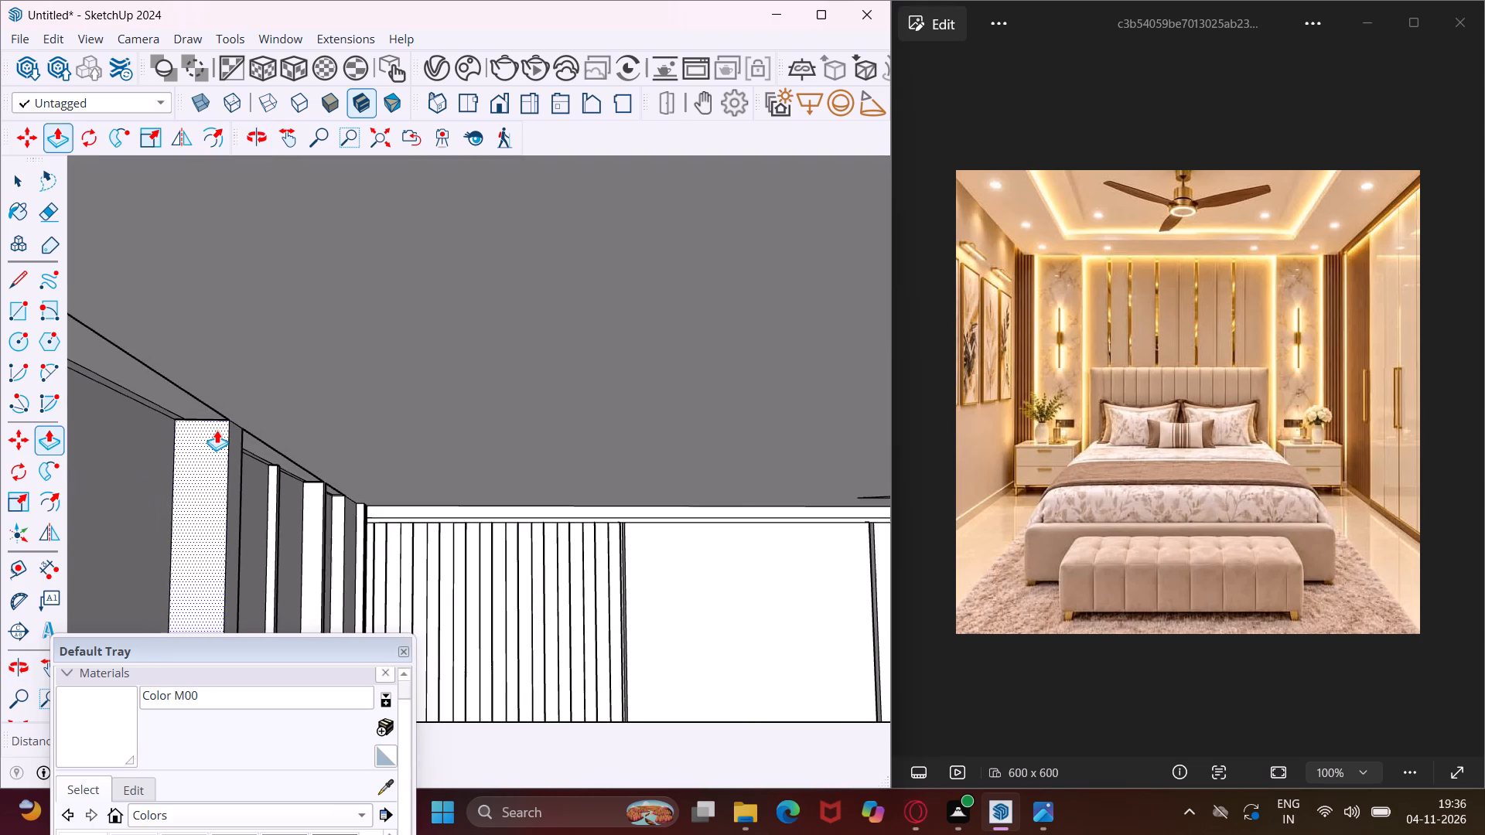
scroll(210, 429, "down", 8)
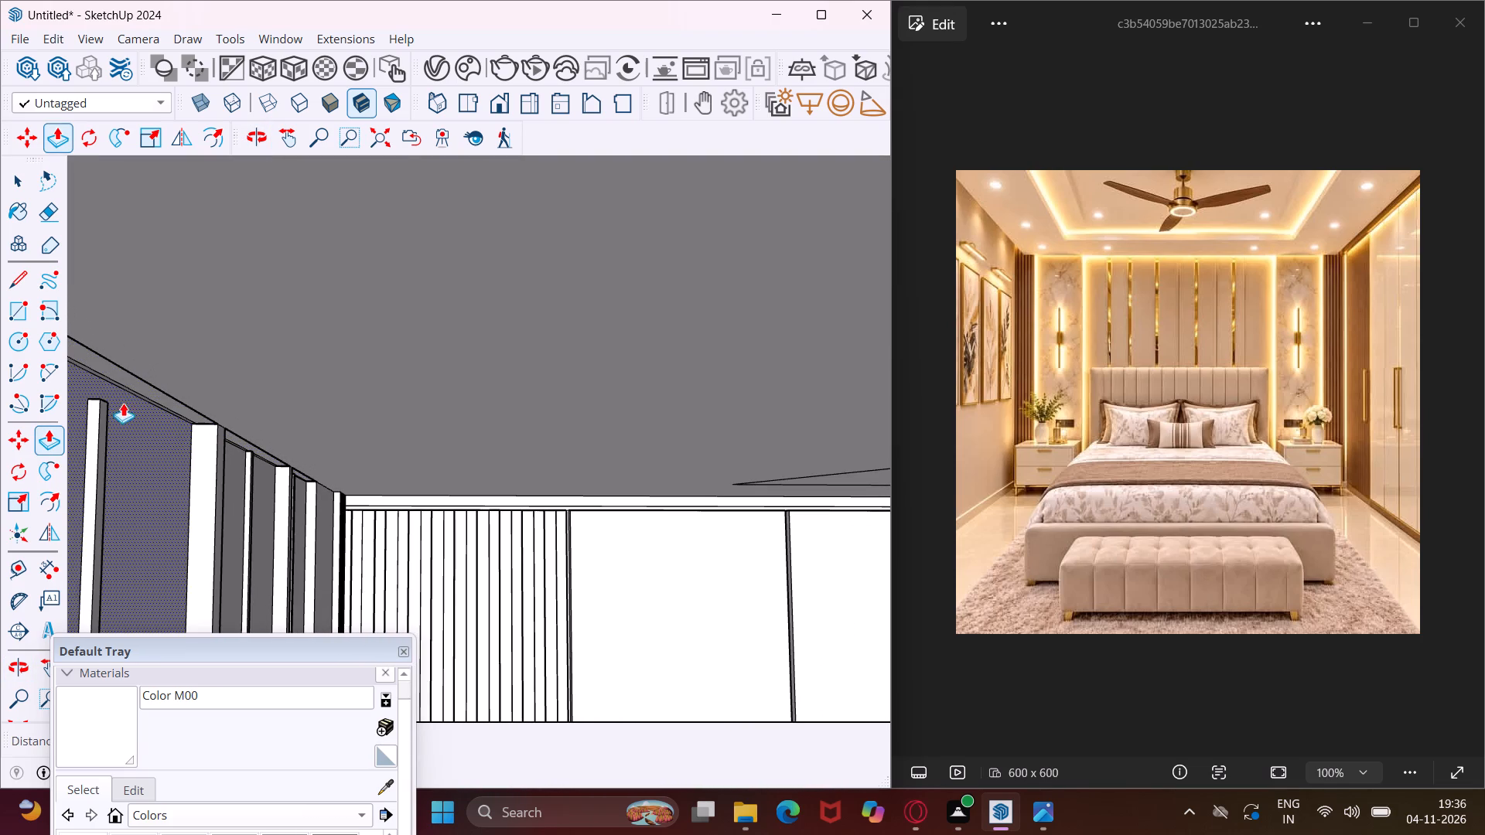
scroll(108, 390, "down", 1)
middle_click_drag(108, 390, 157, 423)
scroll(154, 429, "up", 2)
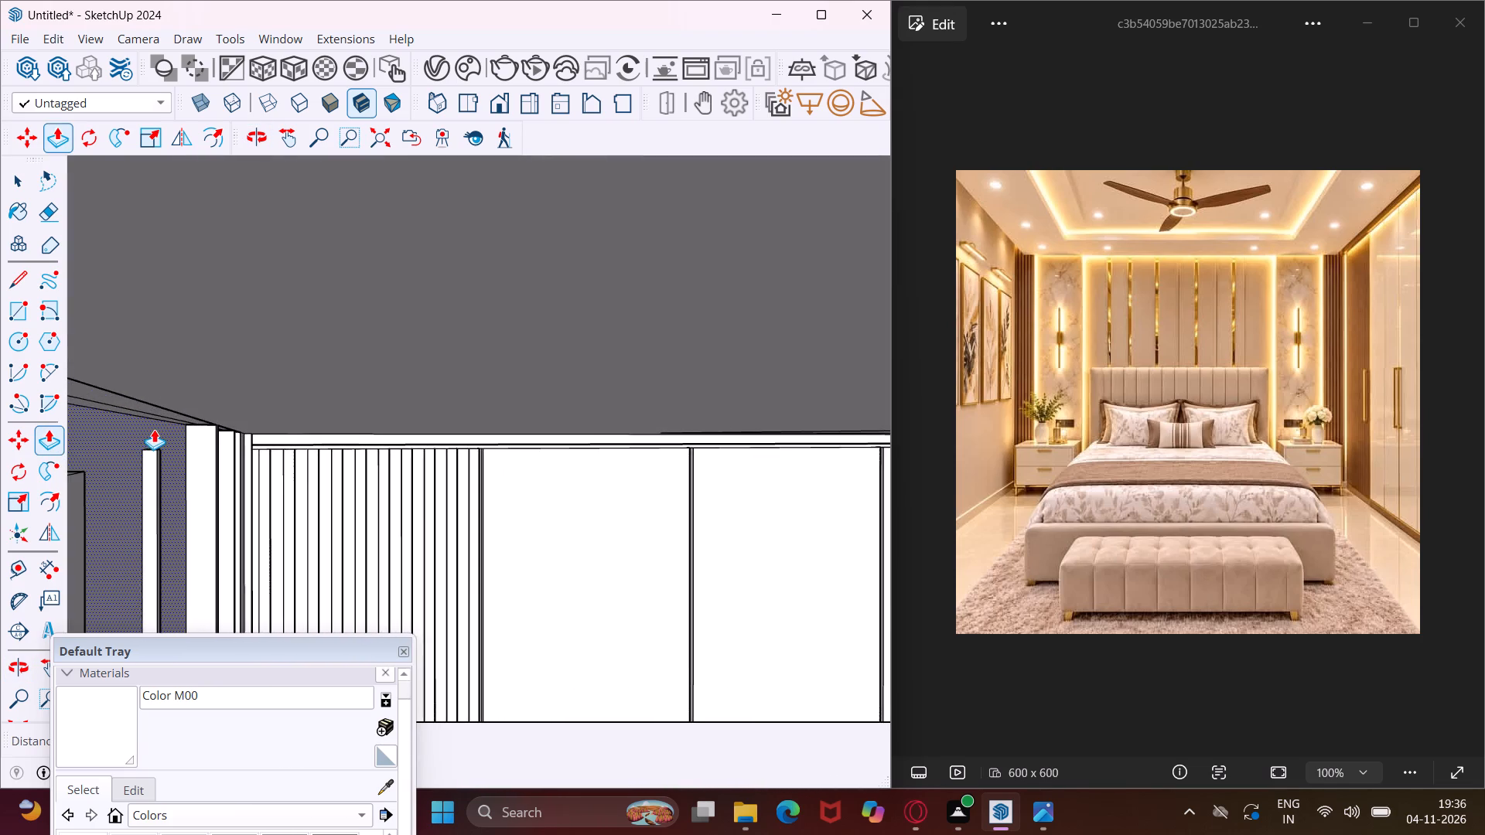
scroll(154, 429, "down", 3)
scroll(92, 428, "up", 11)
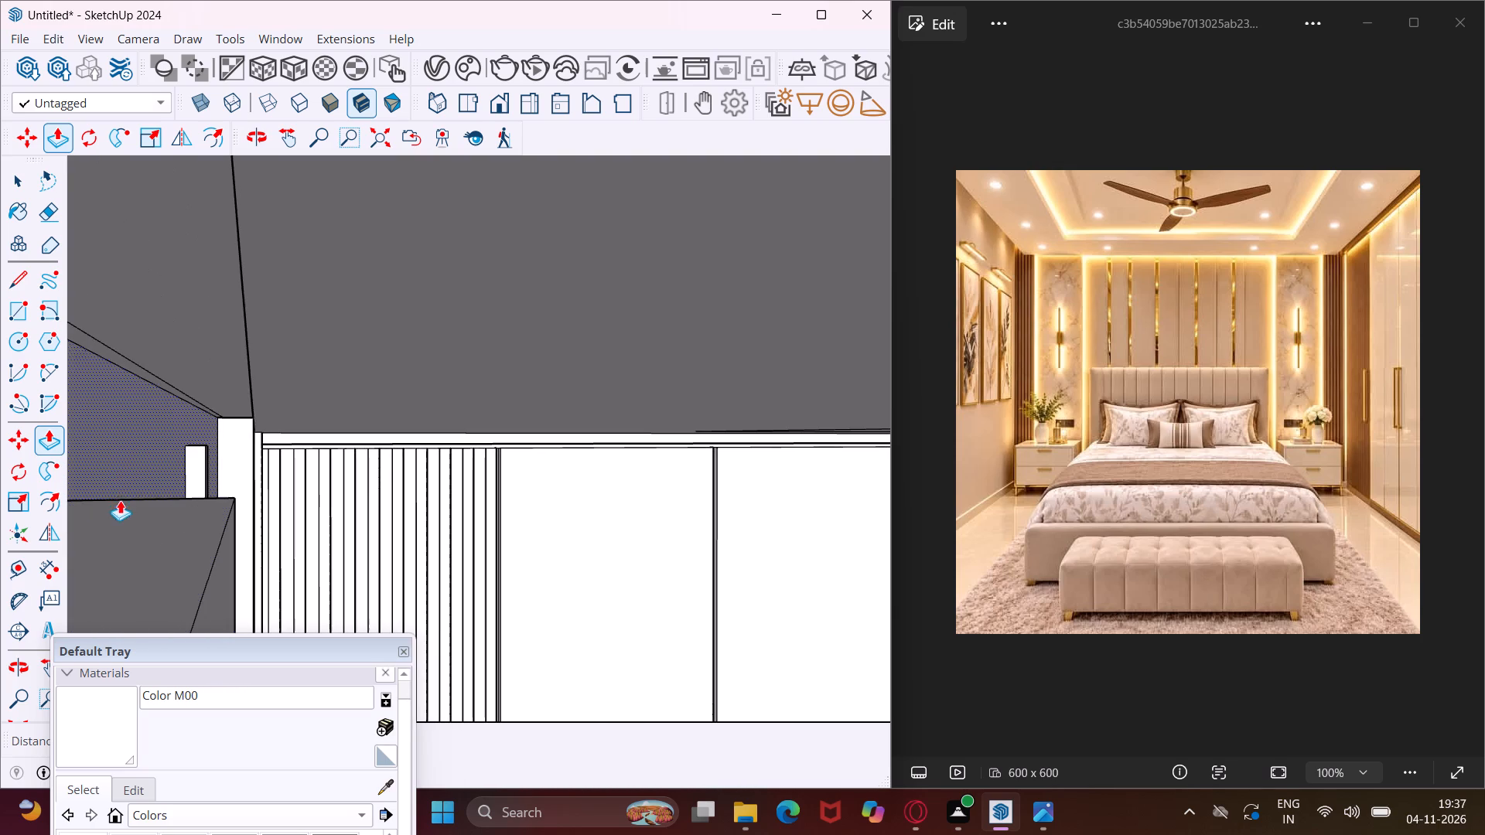
double_click(135, 528)
Push/Pull the top face of the next unextended headboard slat up to the ceiling by the same distance.
middle_click_drag(238, 468, 192, 478)
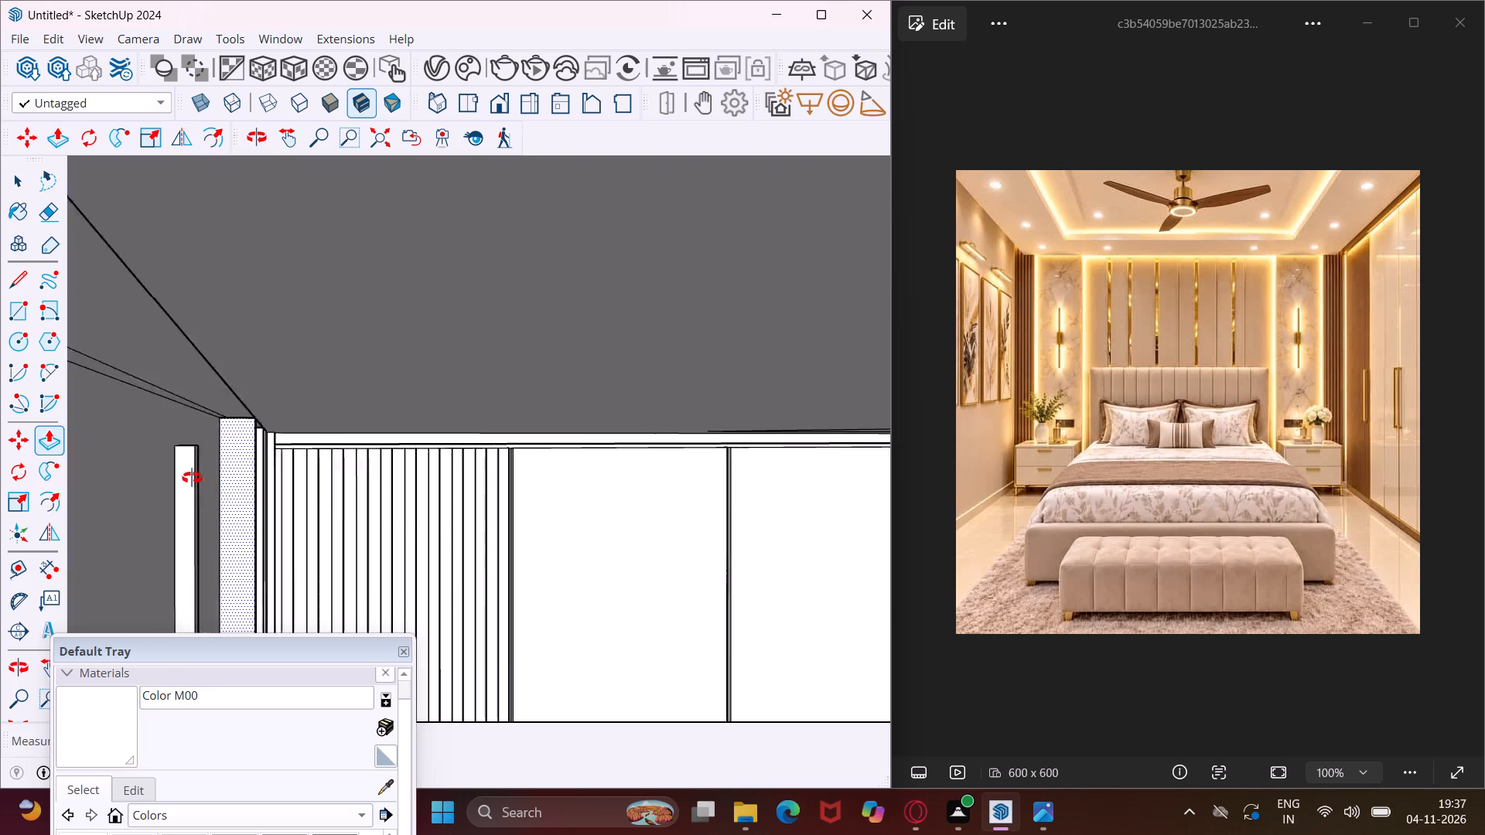
middle_click_drag(192, 478, 165, 485)
middle_click_drag(165, 485, 154, 397)
scroll(154, 479, "down", 1)
scroll(109, 568, "up", 16)
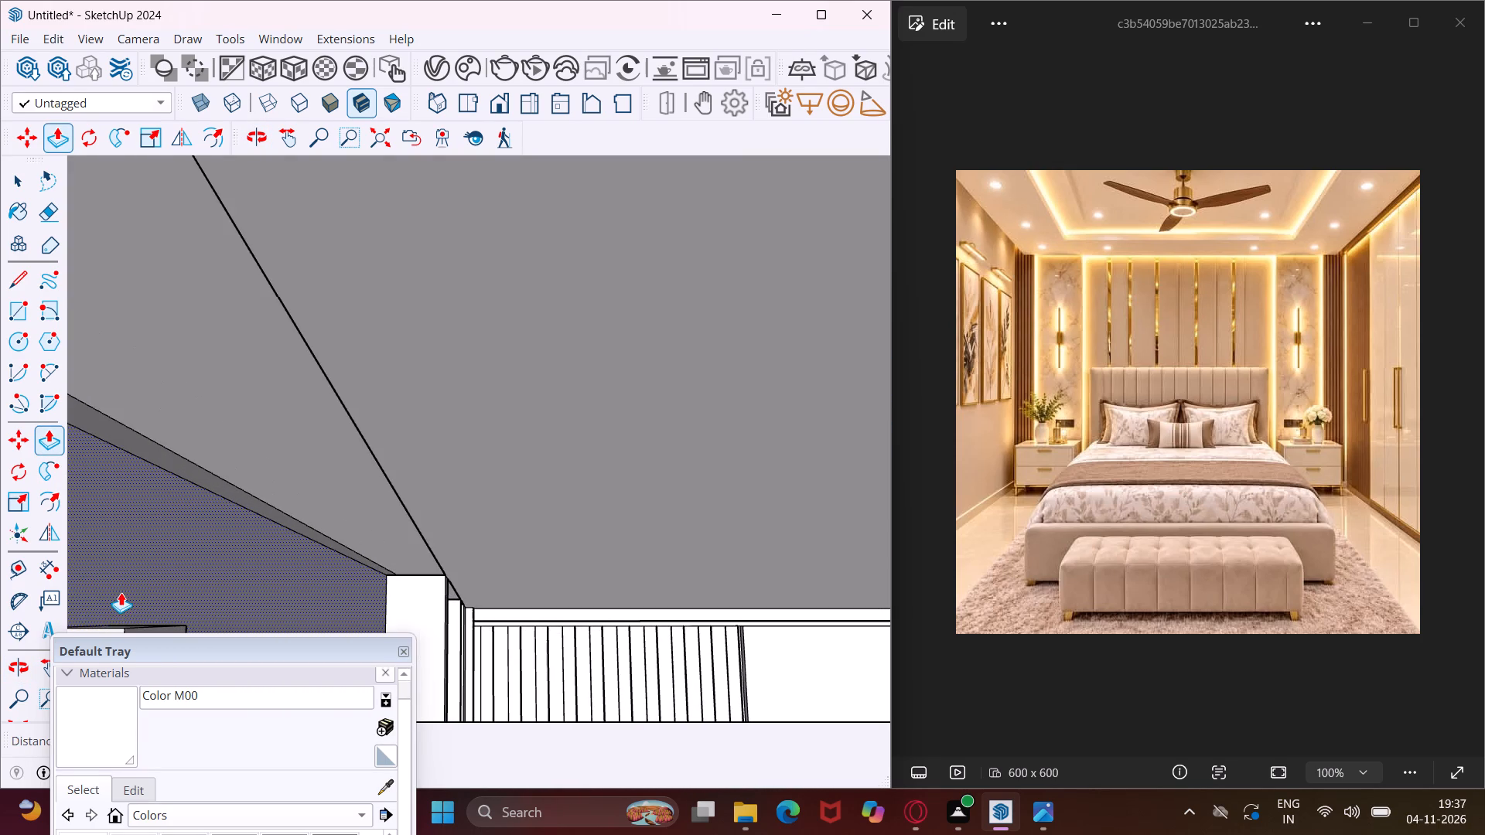
middle_click_drag(121, 592, 128, 603)
scroll(131, 612, "up", 4)
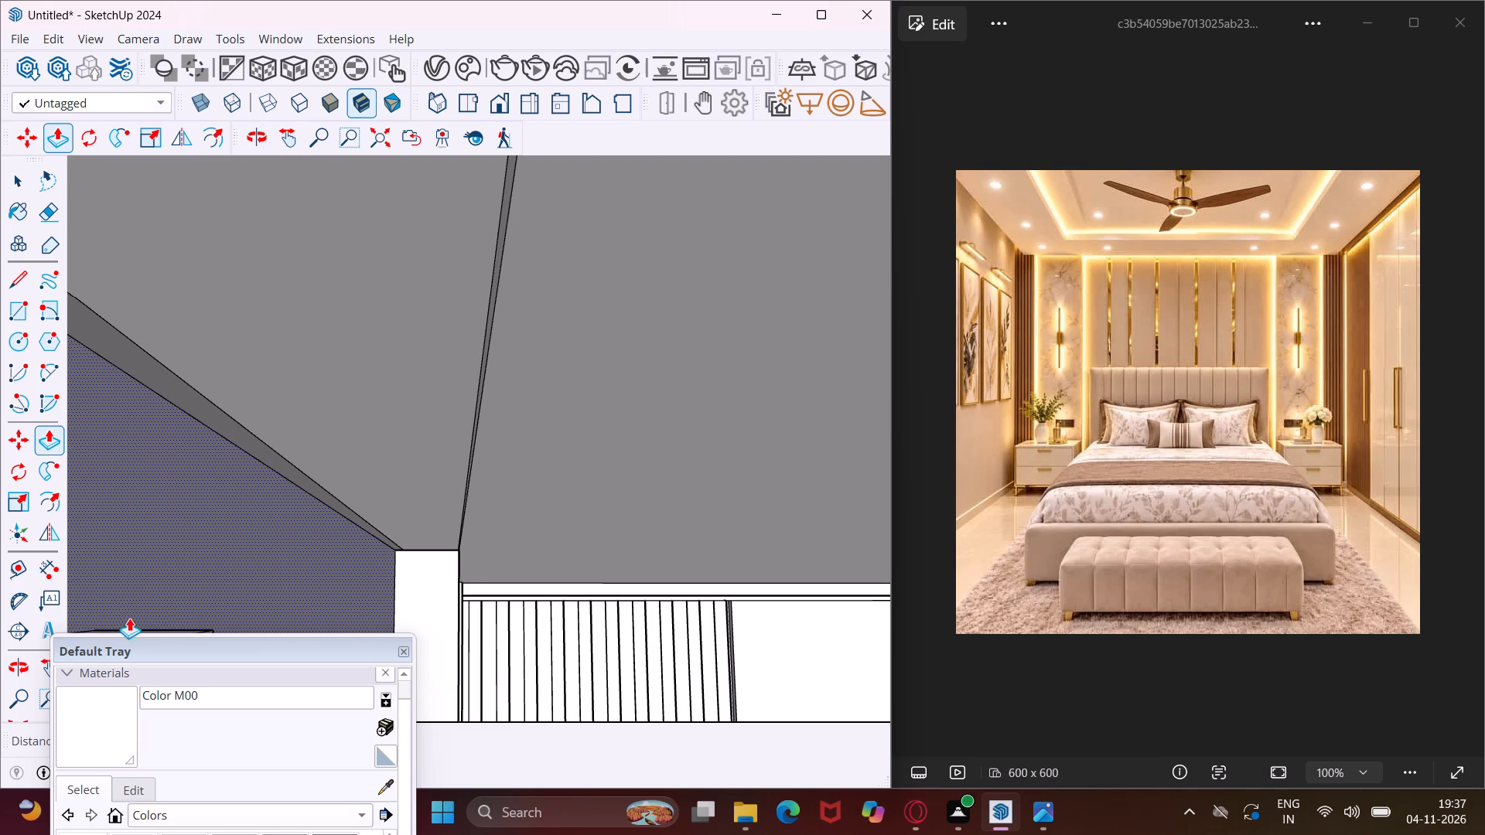
scroll(129, 573, "down", 9)
middle_click_drag(128, 564, 127, 587)
scroll(127, 587, "up", 8)
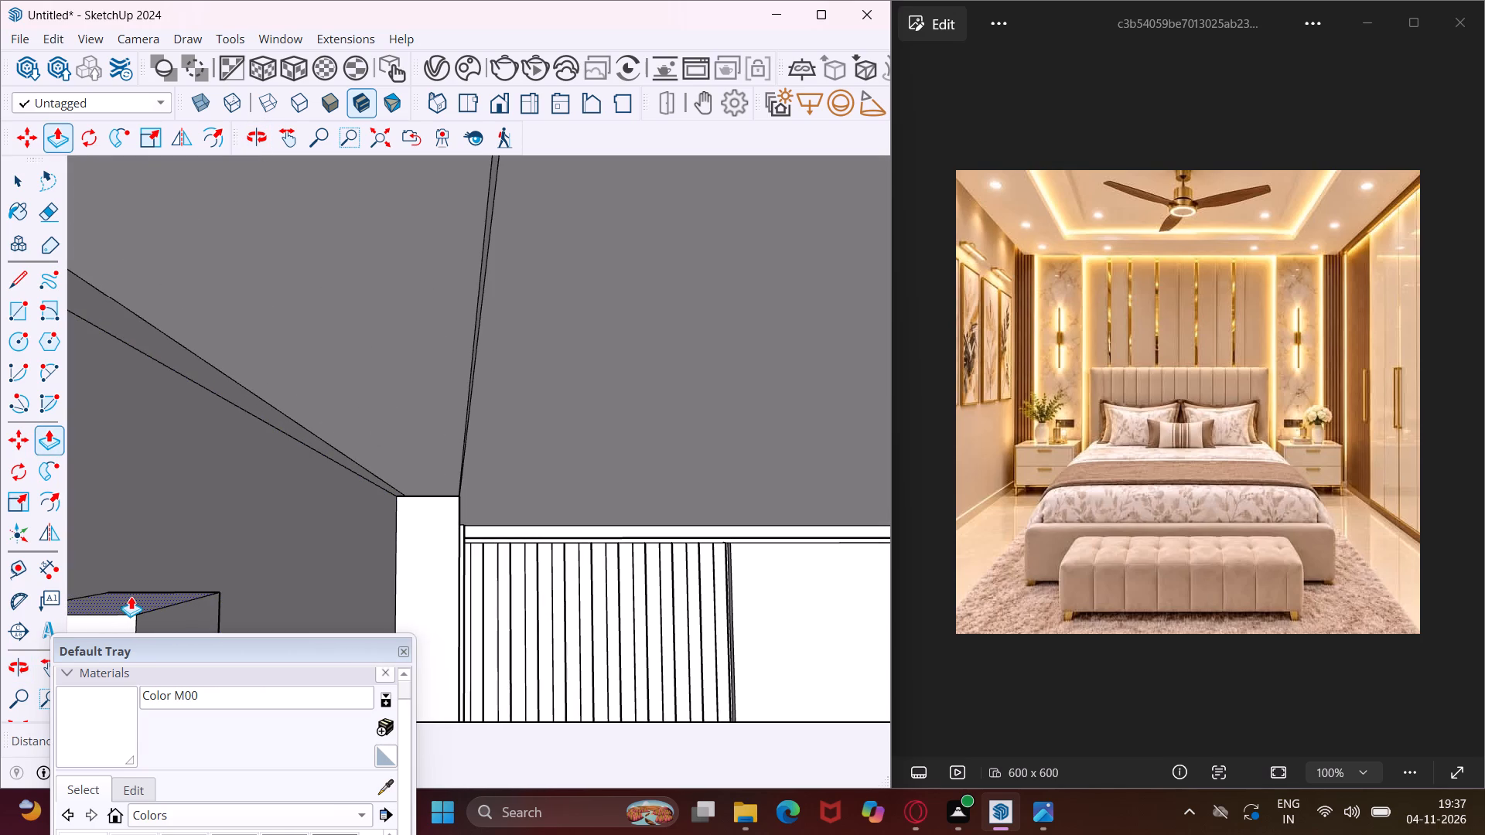
double_click(131, 596)
Extend the last short slat, at the headboard panel's far end from the fluted panelling, up to the ceiling with Push/Pull.
scroll(146, 533, "down", 9)
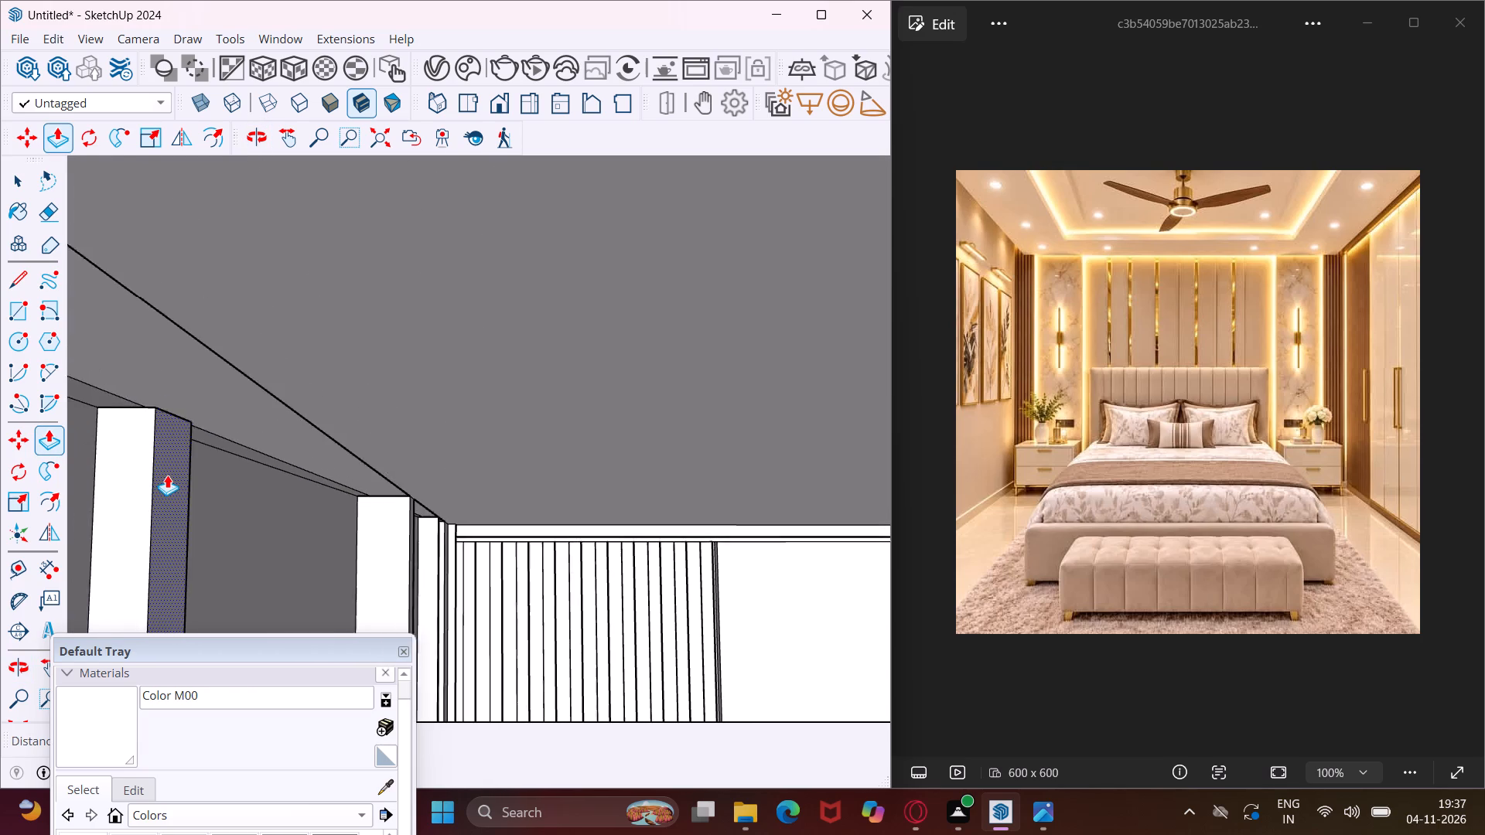
scroll(167, 475, "down", 16)
scroll(169, 426, "down", 7)
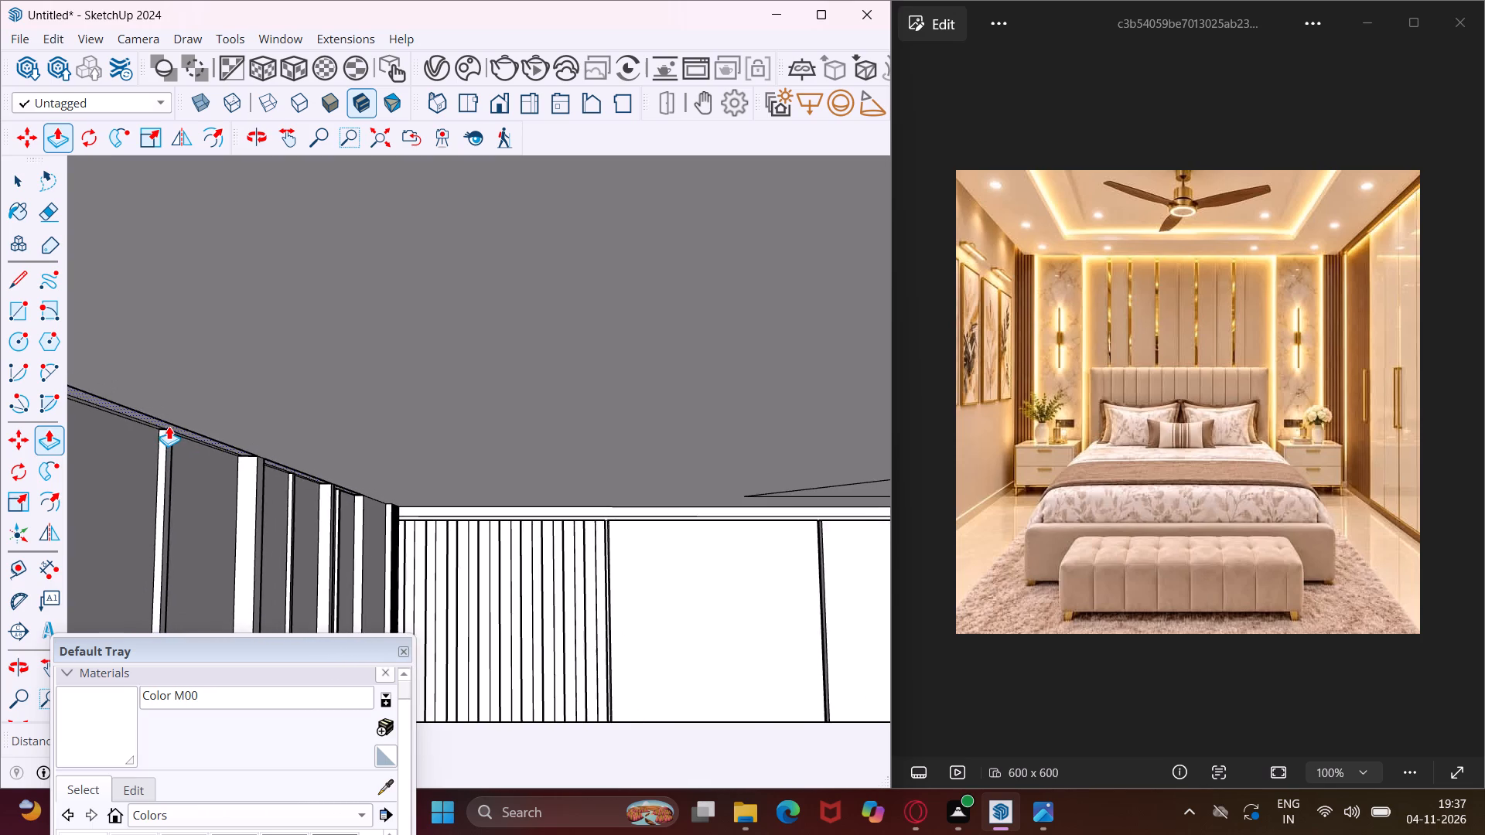
scroll(169, 426, "down", 5)
middle_click_drag(169, 437, 237, 446)
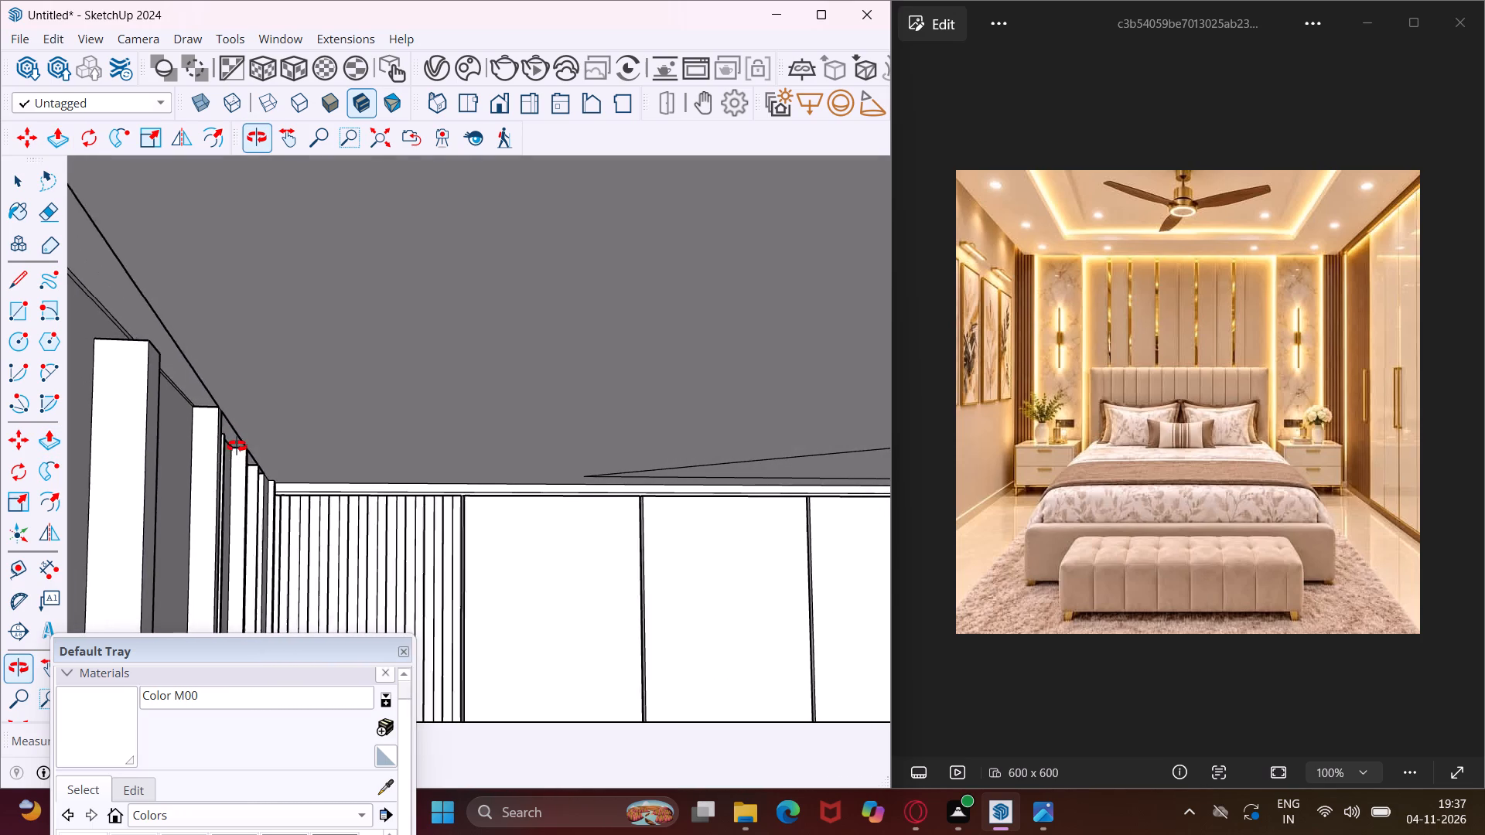
middle_click_drag(237, 446, 247, 452)
scroll(217, 370, "up", 4)
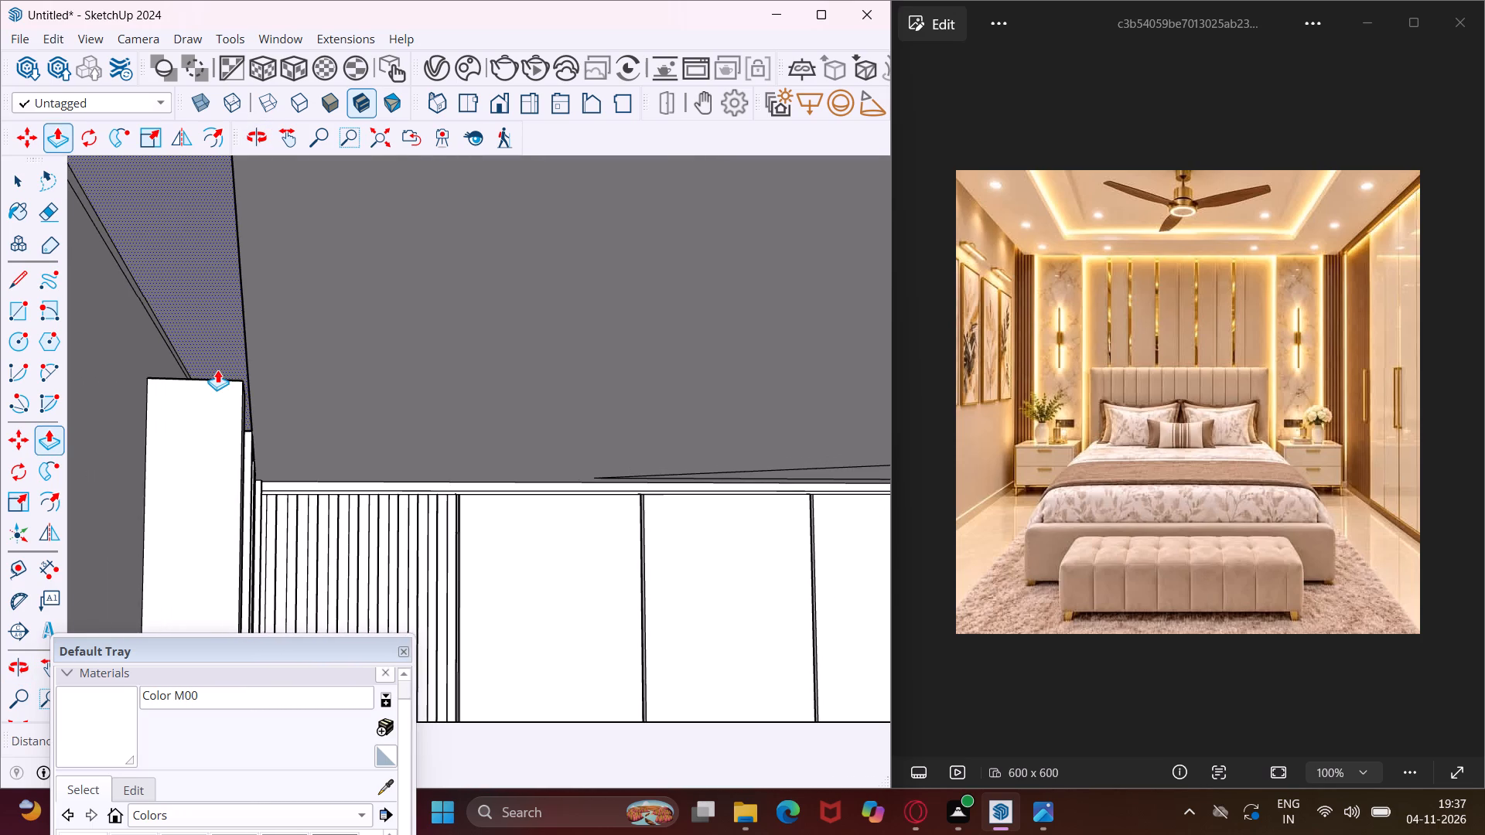
middle_click_drag(217, 377, 195, 426)
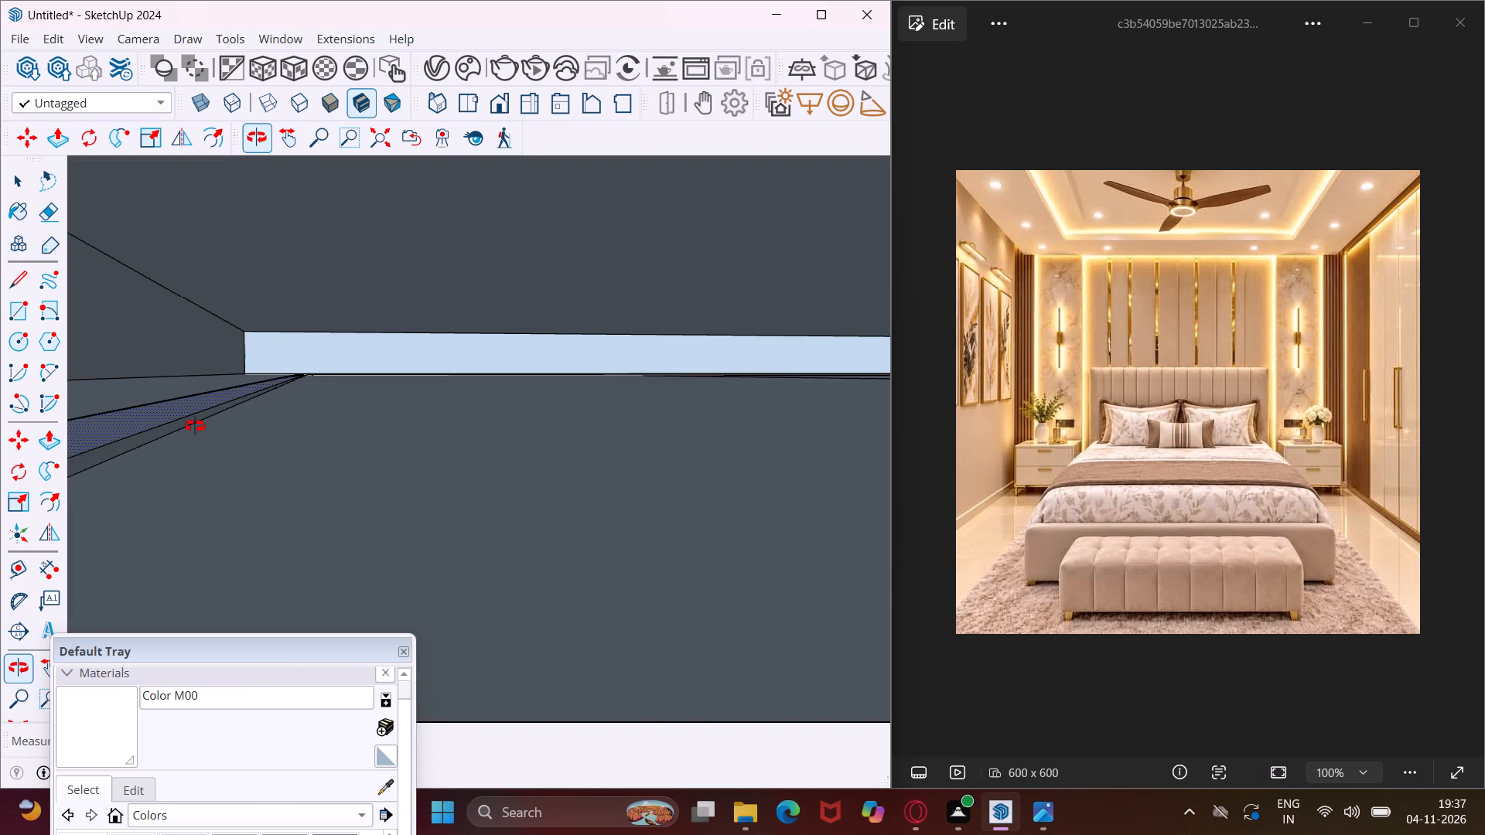
middle_click_drag(195, 426, 200, 414)
scroll(182, 455, "up", 8)
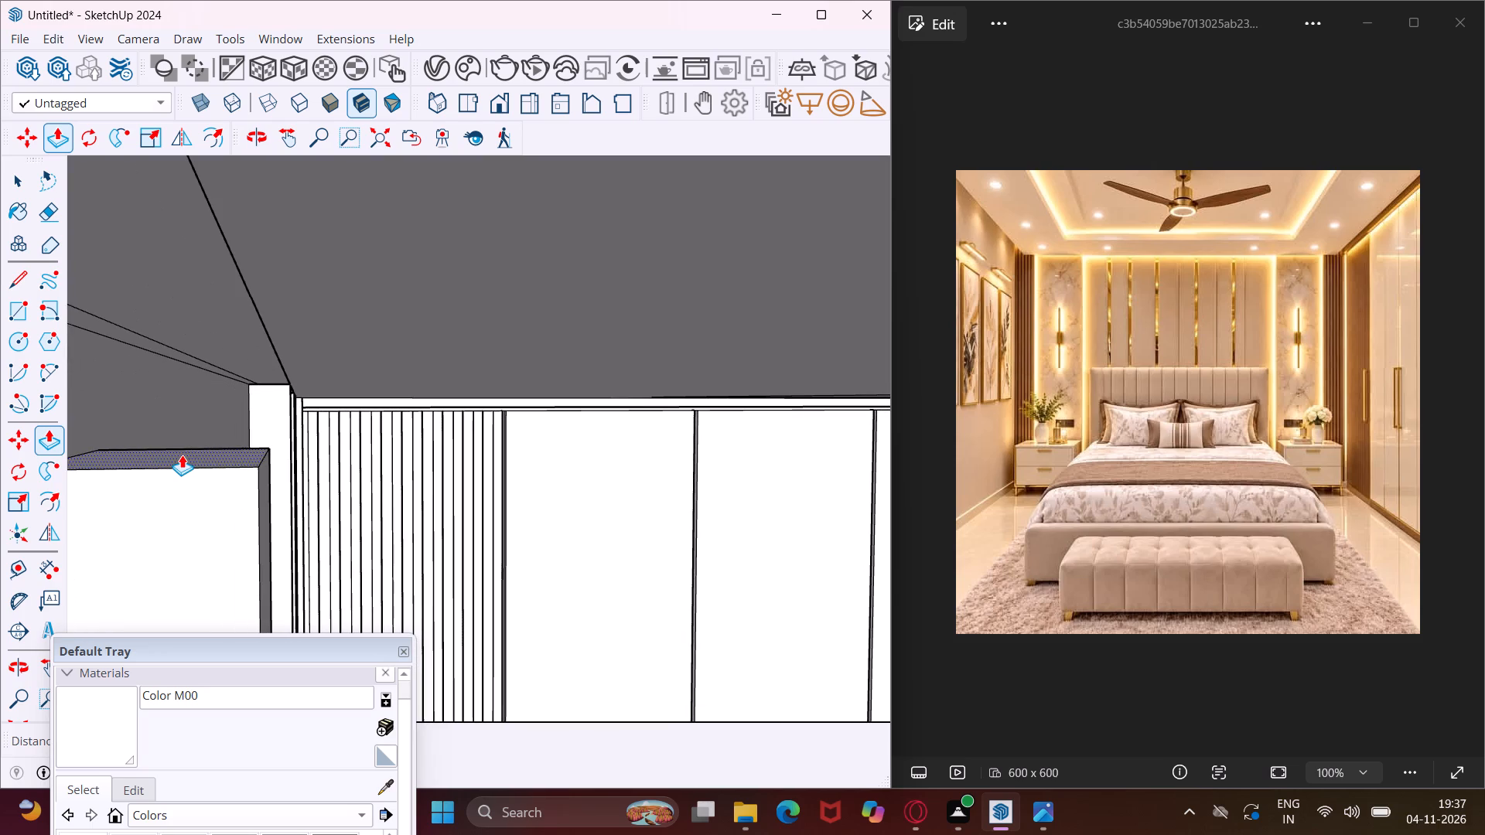
double_click(182, 455)
Examine the tops of all the headboard slats along the ceiling edge and leave Push/Pull.
scroll(247, 415, "down", 13)
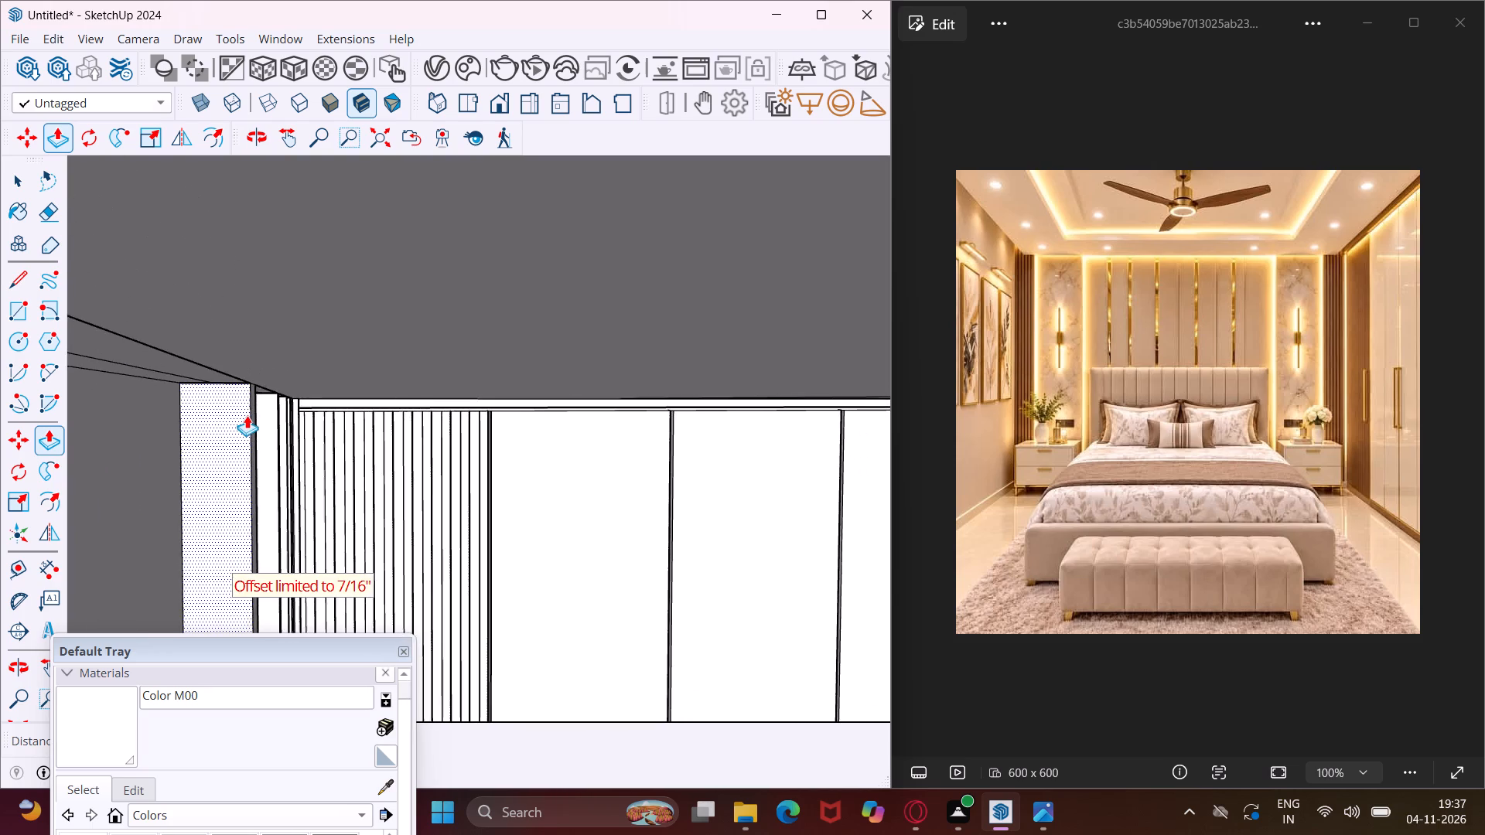
middle_click_drag(247, 415, 244, 392)
scroll(244, 392, "down", 10)
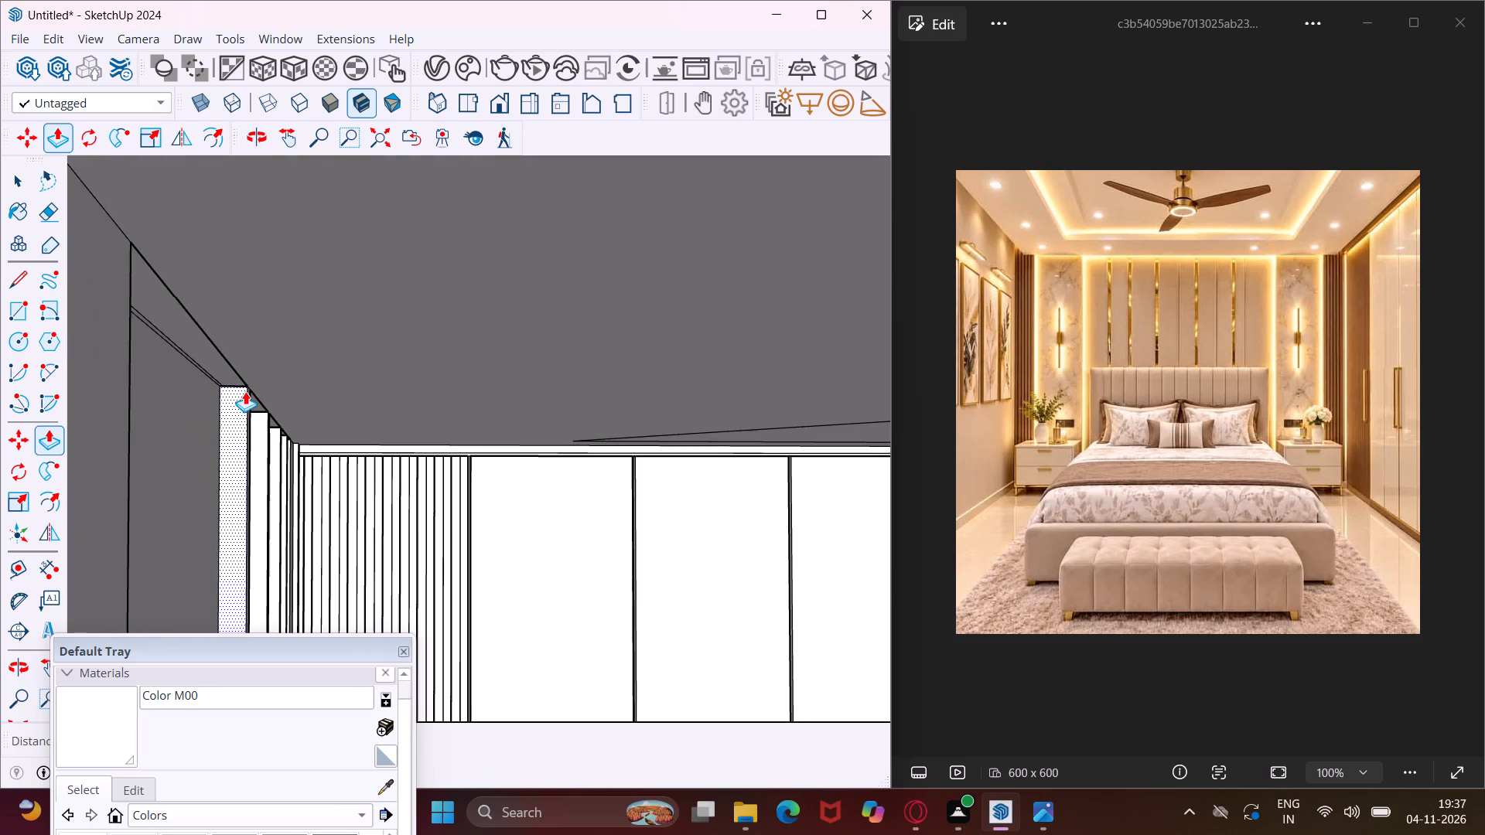
scroll(245, 391, "down", 5)
middle_click_drag(234, 395, 94, 387)
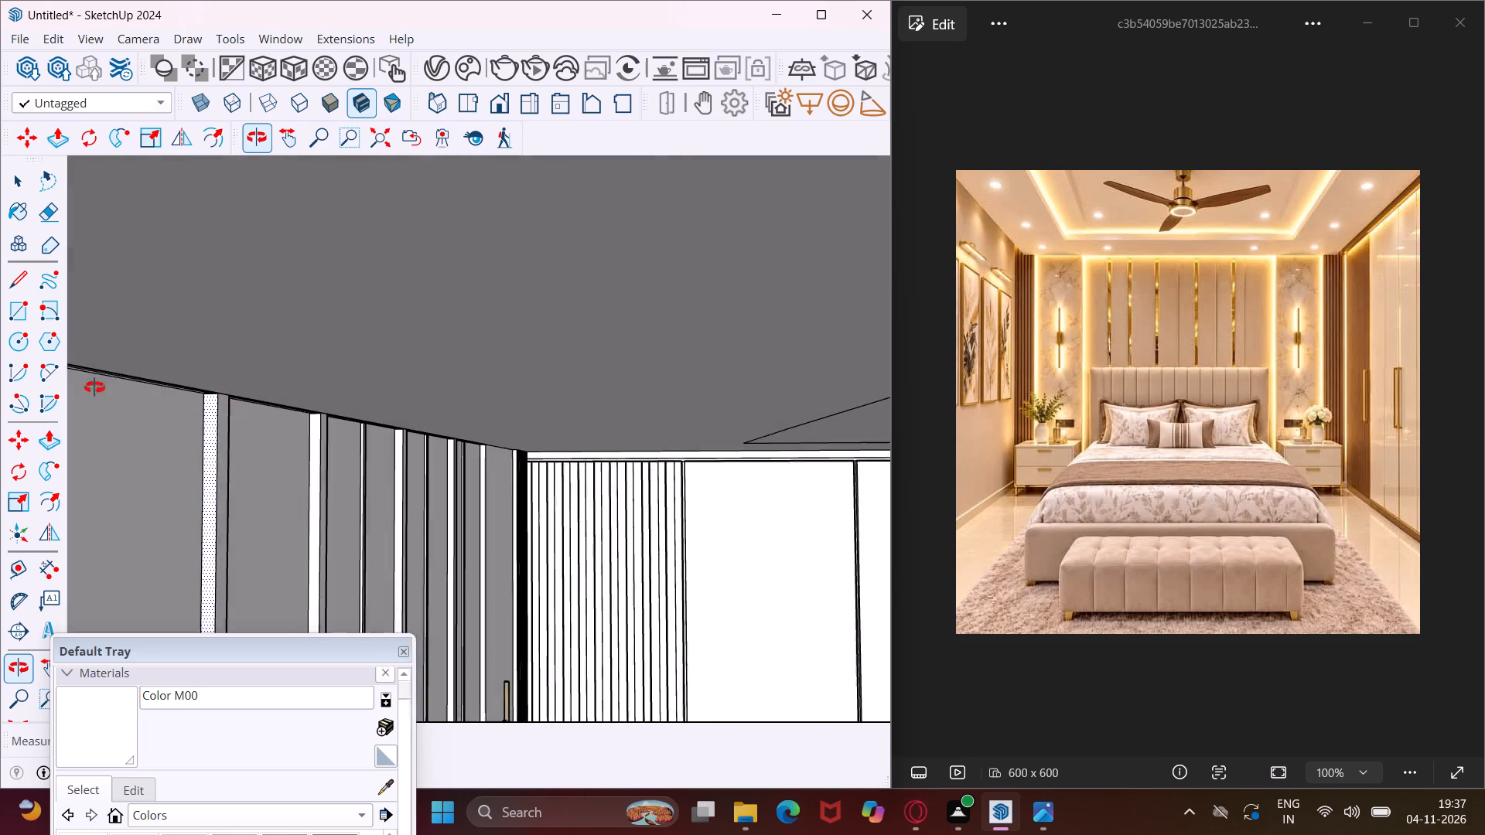
middle_click_drag(94, 387, 82, 384)
middle_click_drag(264, 433, 137, 402)
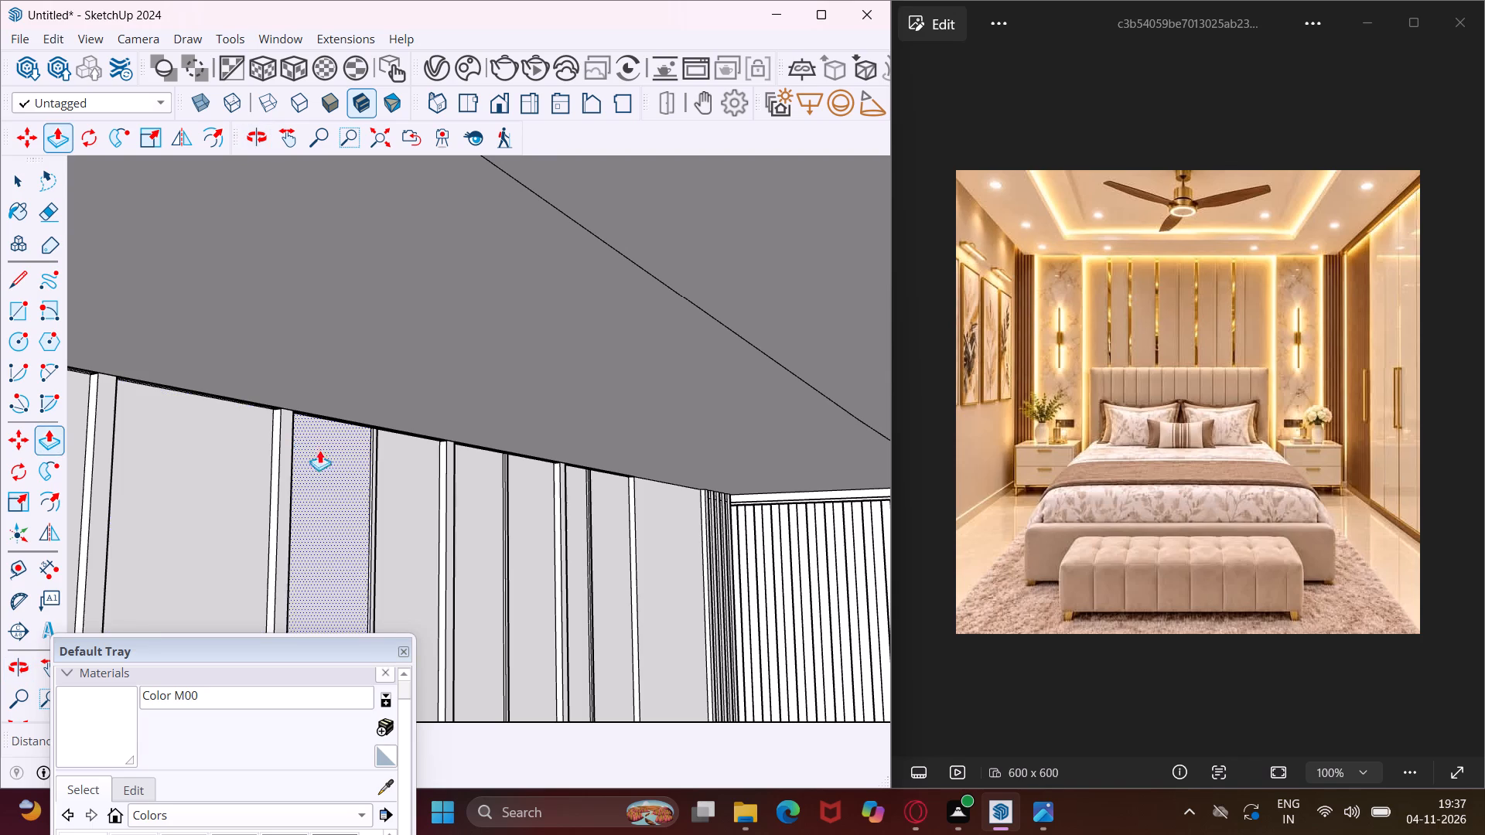
key("Escape")
key("space")
Inspect the ceiling and headboard wall, and view the whole bedroom from outside its open side.
middle_click_drag(403, 500, 332, 484)
scroll(386, 407, "down", 6)
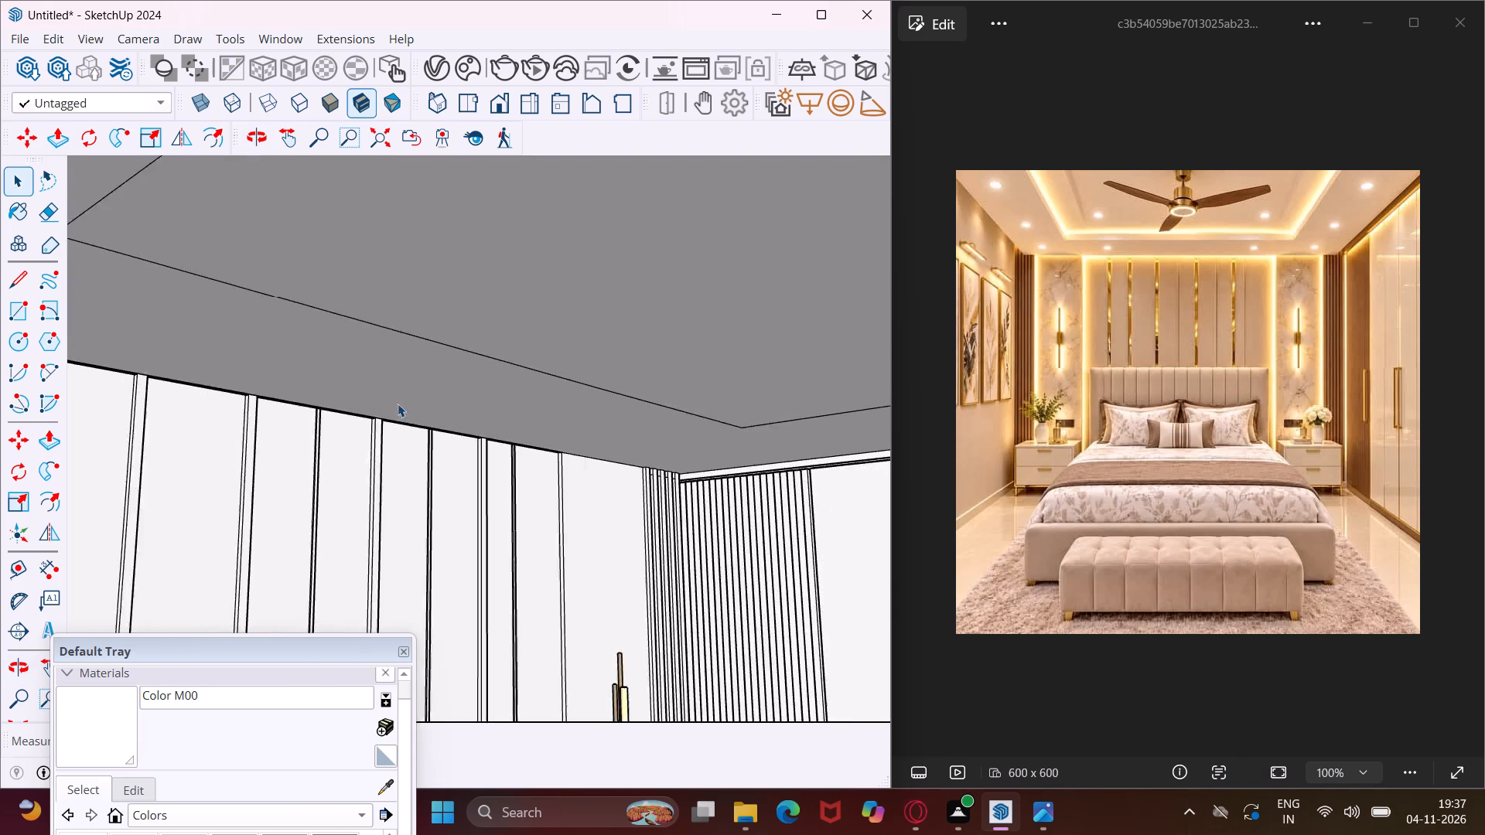
scroll(408, 400, "down", 6)
middle_click_drag(510, 400, 394, 414)
scroll(330, 431, "down", 5)
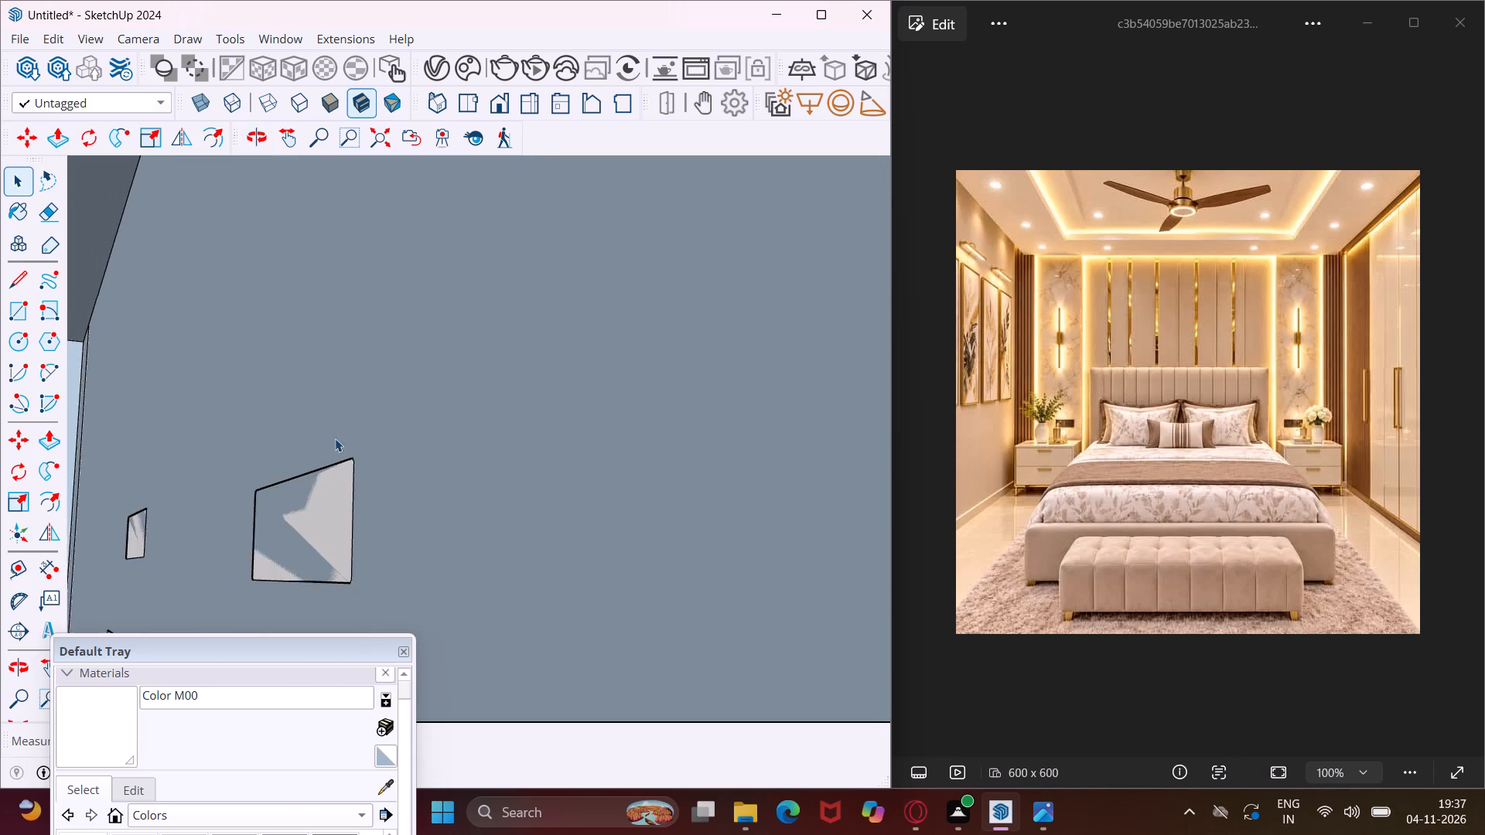
scroll(336, 438, "down", 19)
scroll(340, 485, "up", 1)
scroll(340, 485, "down", 10)
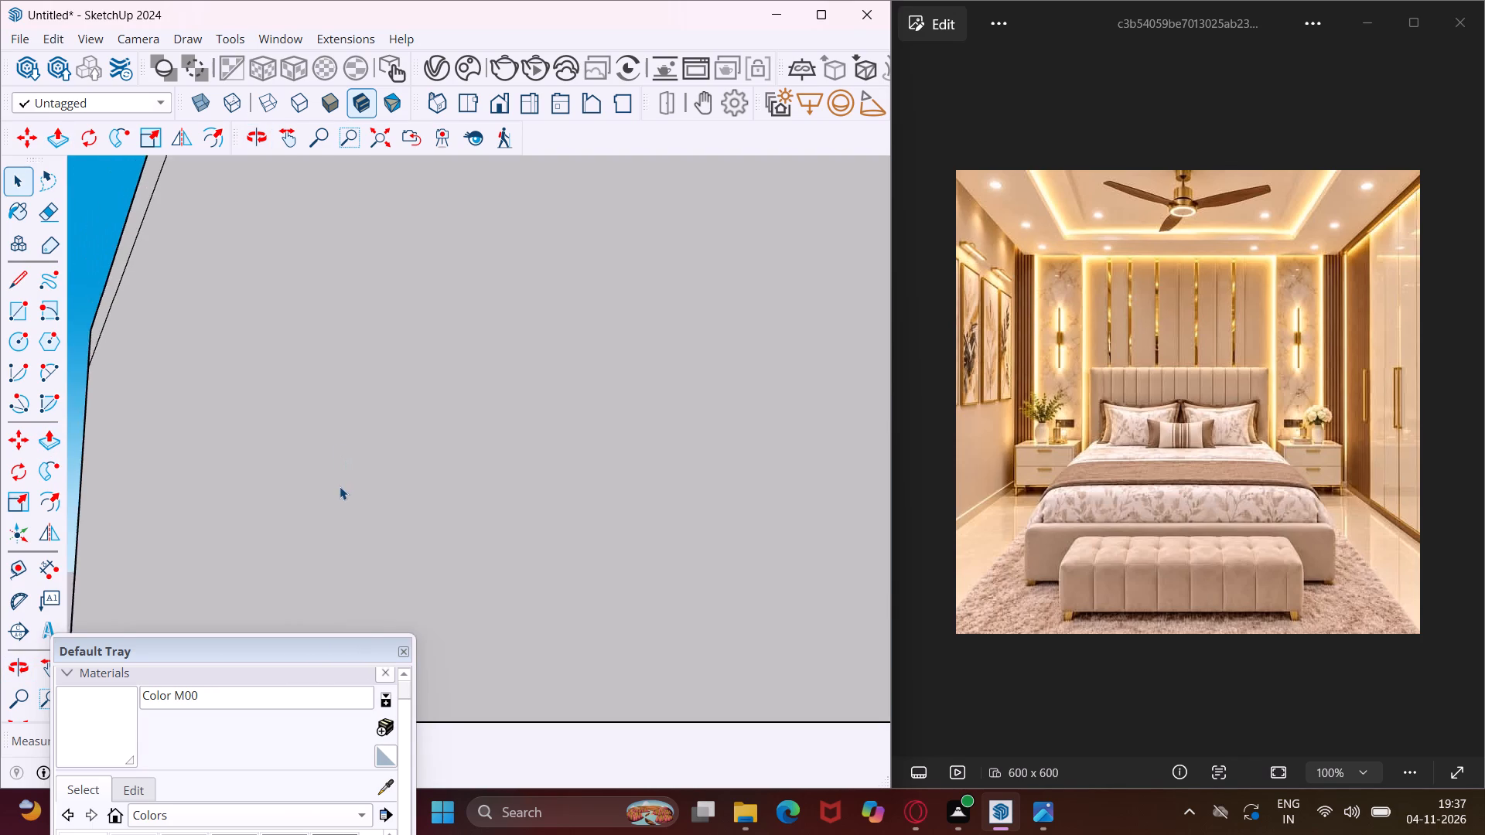
scroll(340, 486, "down", 20)
scroll(340, 486, "down", 4)
middle_click_drag(524, 530, 372, 525)
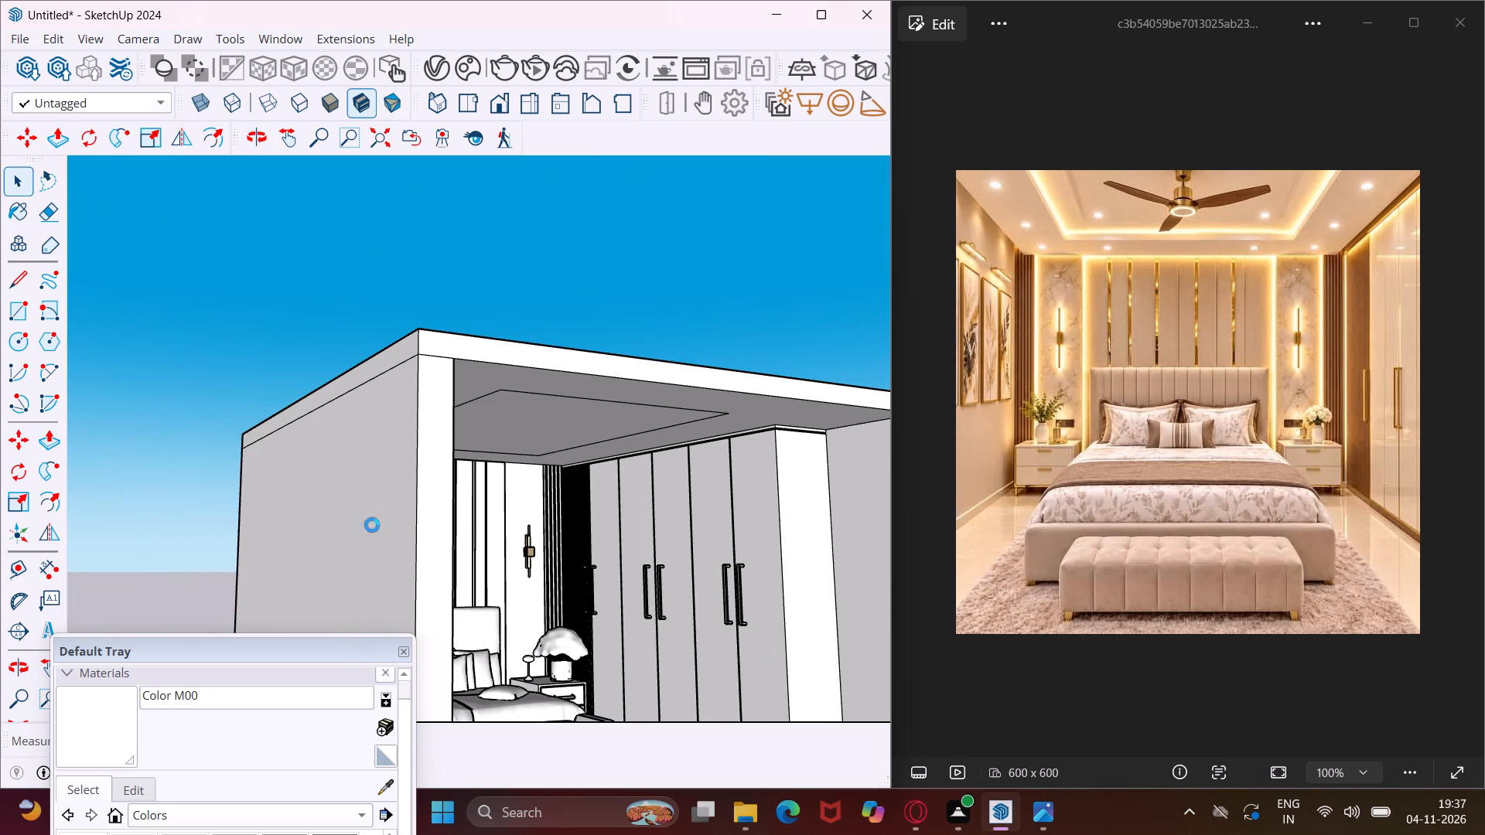
Push/Pull the rectangular panel in the middle of the ceiling upward by 4" to form a tray recess.
middle_click_drag(372, 525, 328, 525)
middle_click_drag(468, 522, 451, 494)
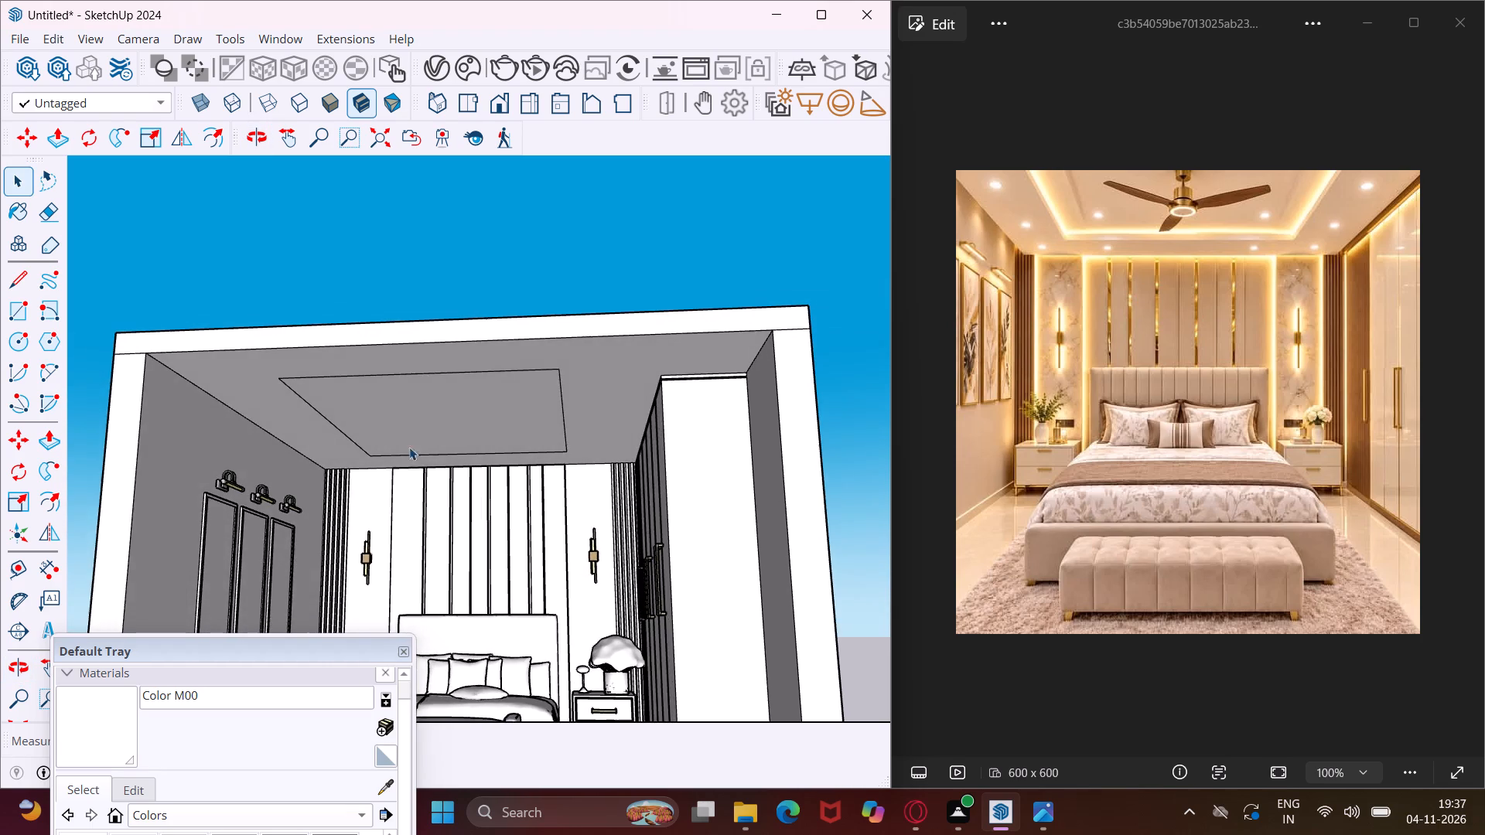
scroll(401, 414, "up", 8)
left_click(401, 414)
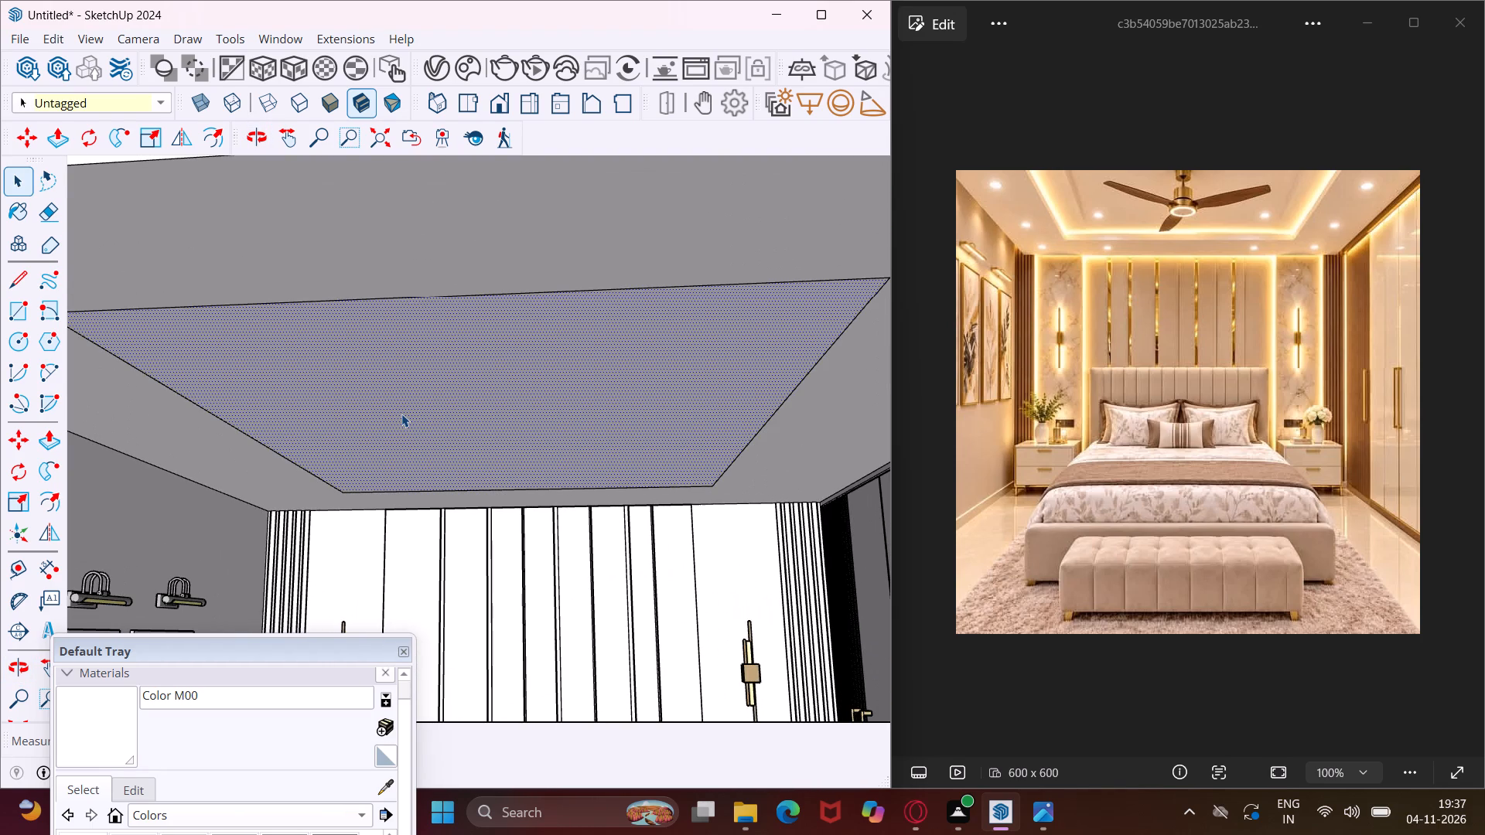
key("p")
left_click(401, 414)
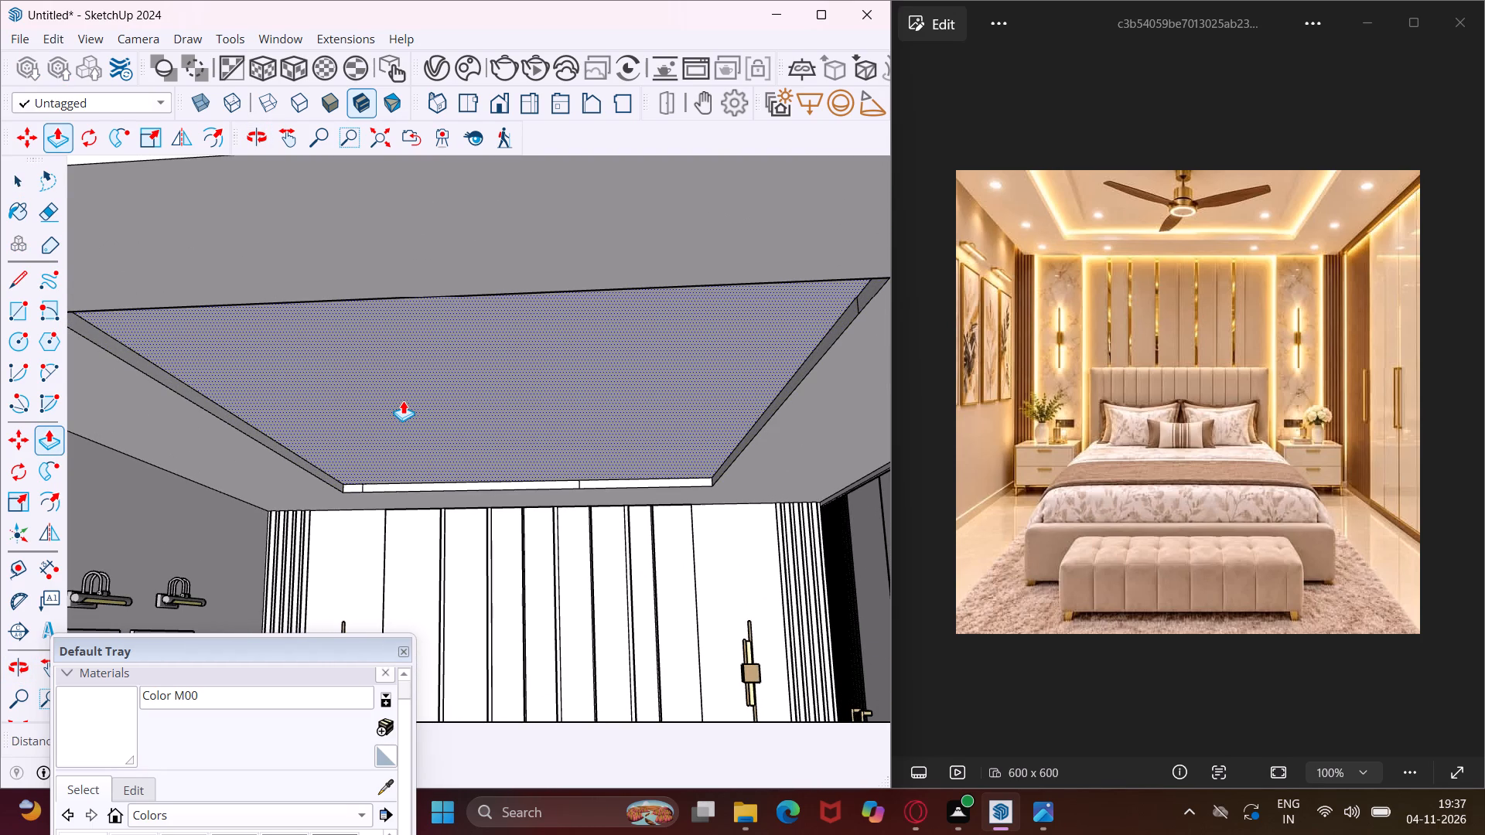
type("4\"")
key("Return")
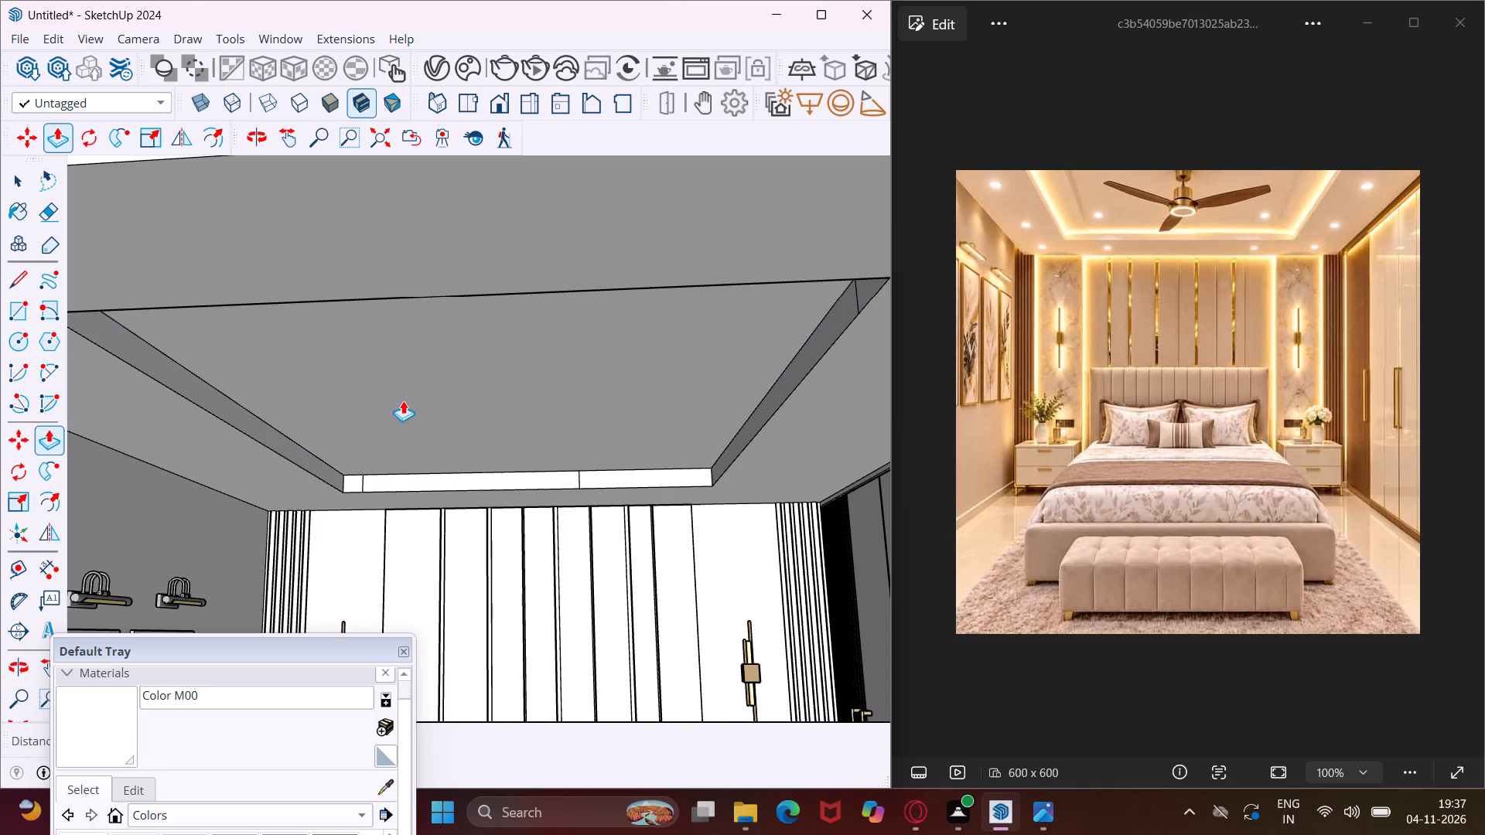
key("Escape")
key("space")
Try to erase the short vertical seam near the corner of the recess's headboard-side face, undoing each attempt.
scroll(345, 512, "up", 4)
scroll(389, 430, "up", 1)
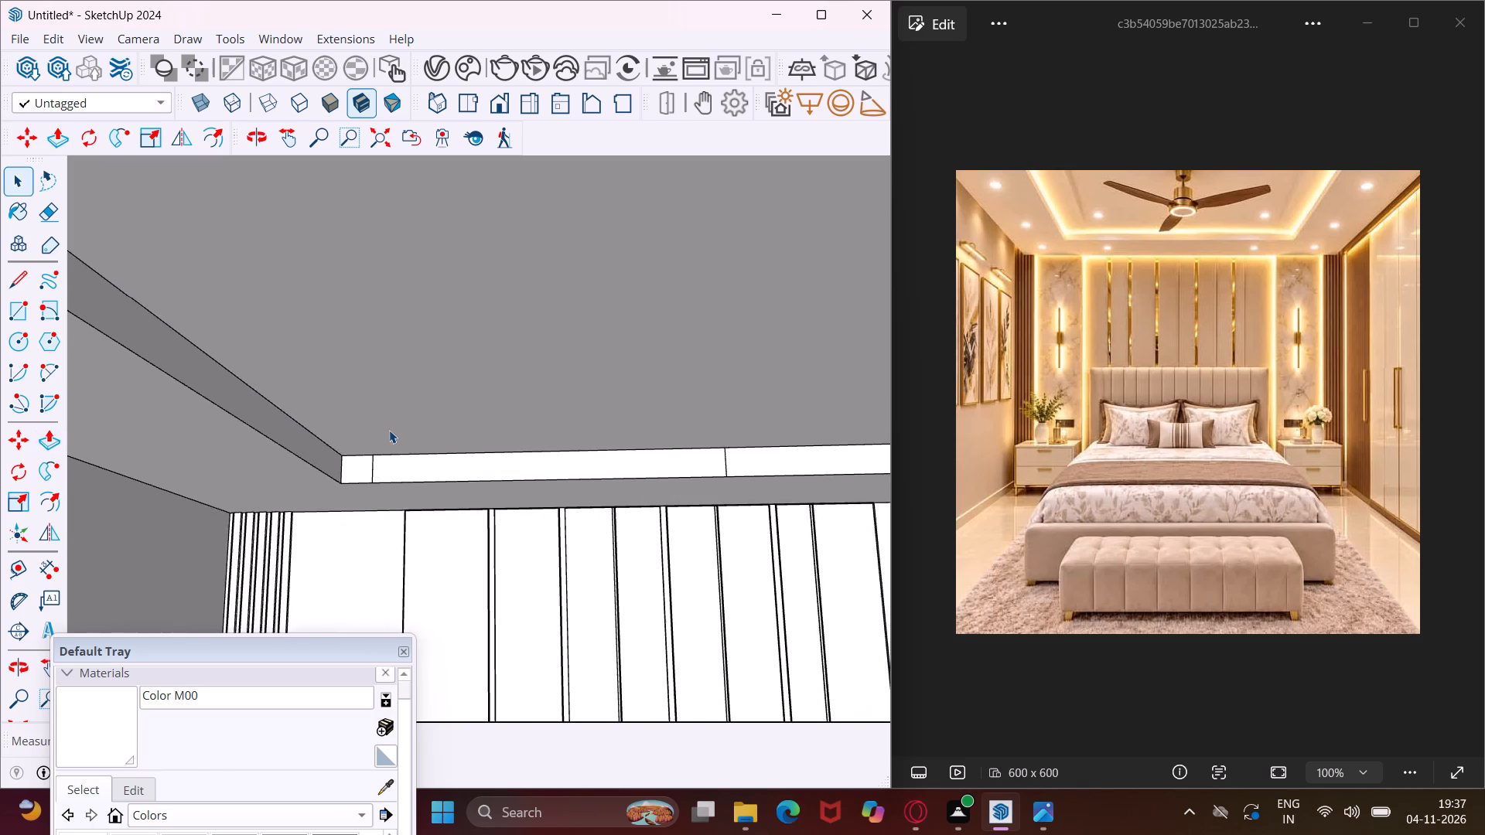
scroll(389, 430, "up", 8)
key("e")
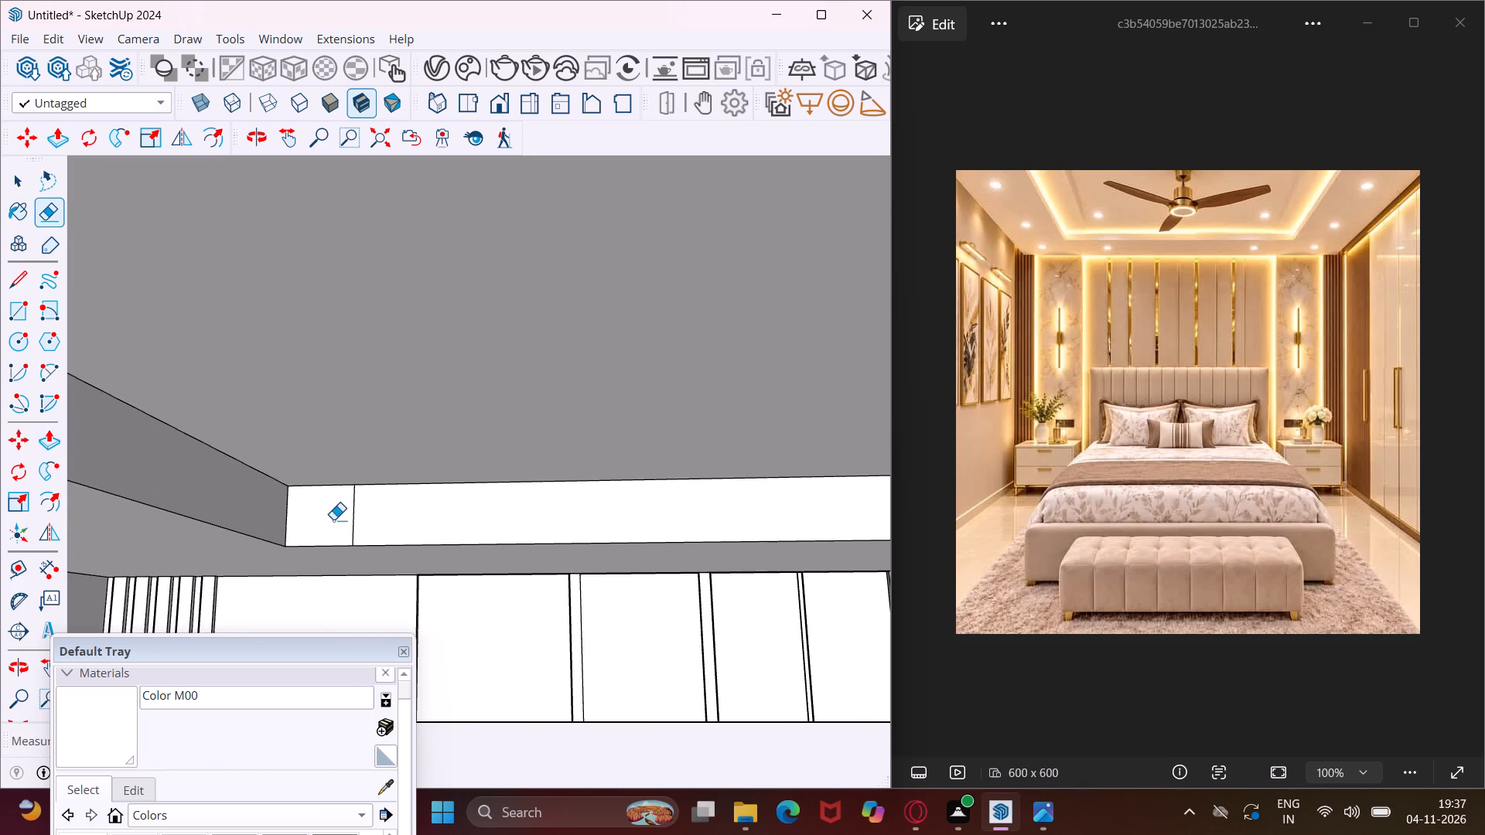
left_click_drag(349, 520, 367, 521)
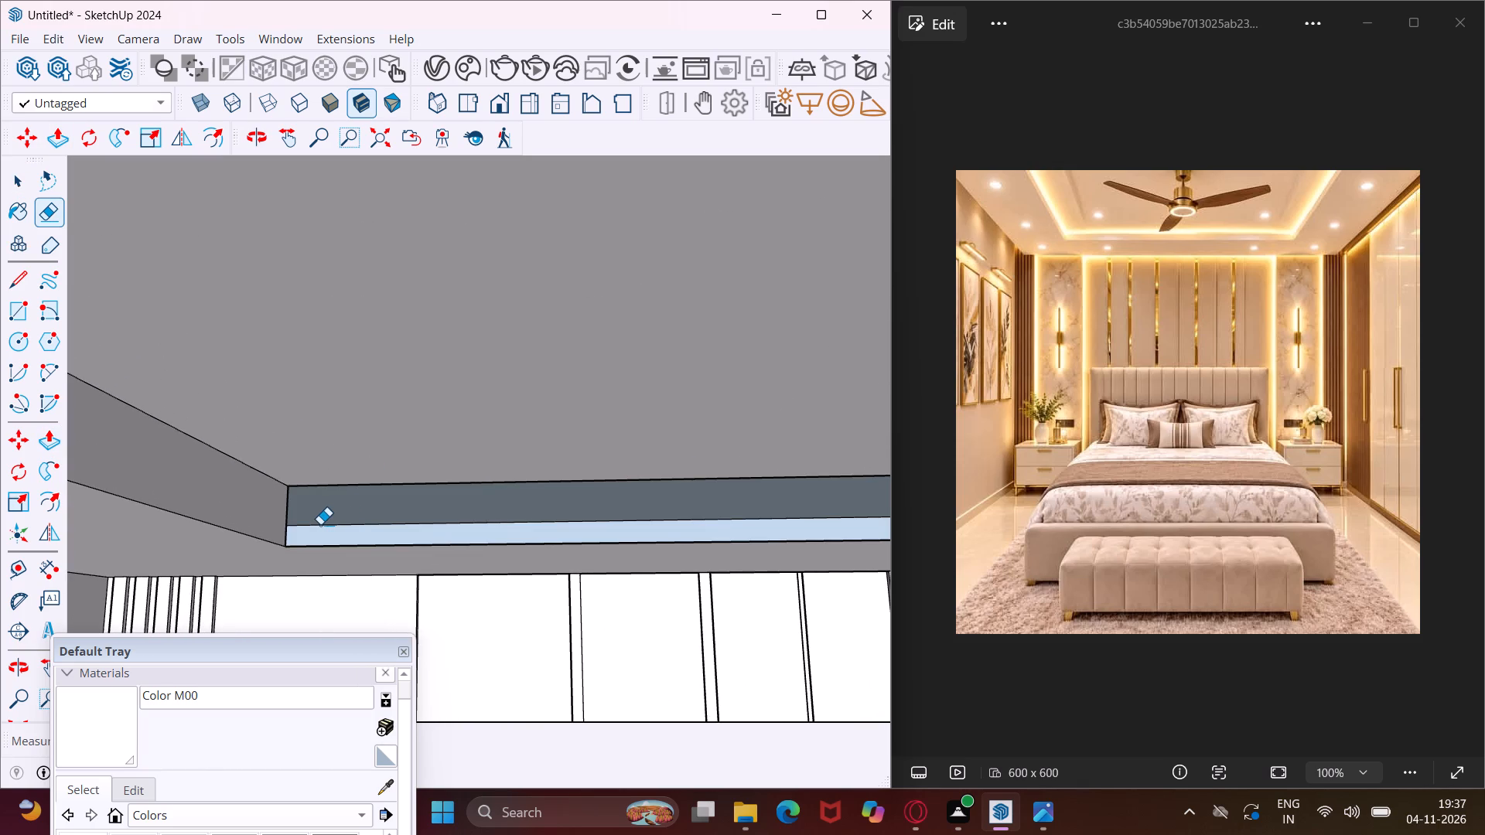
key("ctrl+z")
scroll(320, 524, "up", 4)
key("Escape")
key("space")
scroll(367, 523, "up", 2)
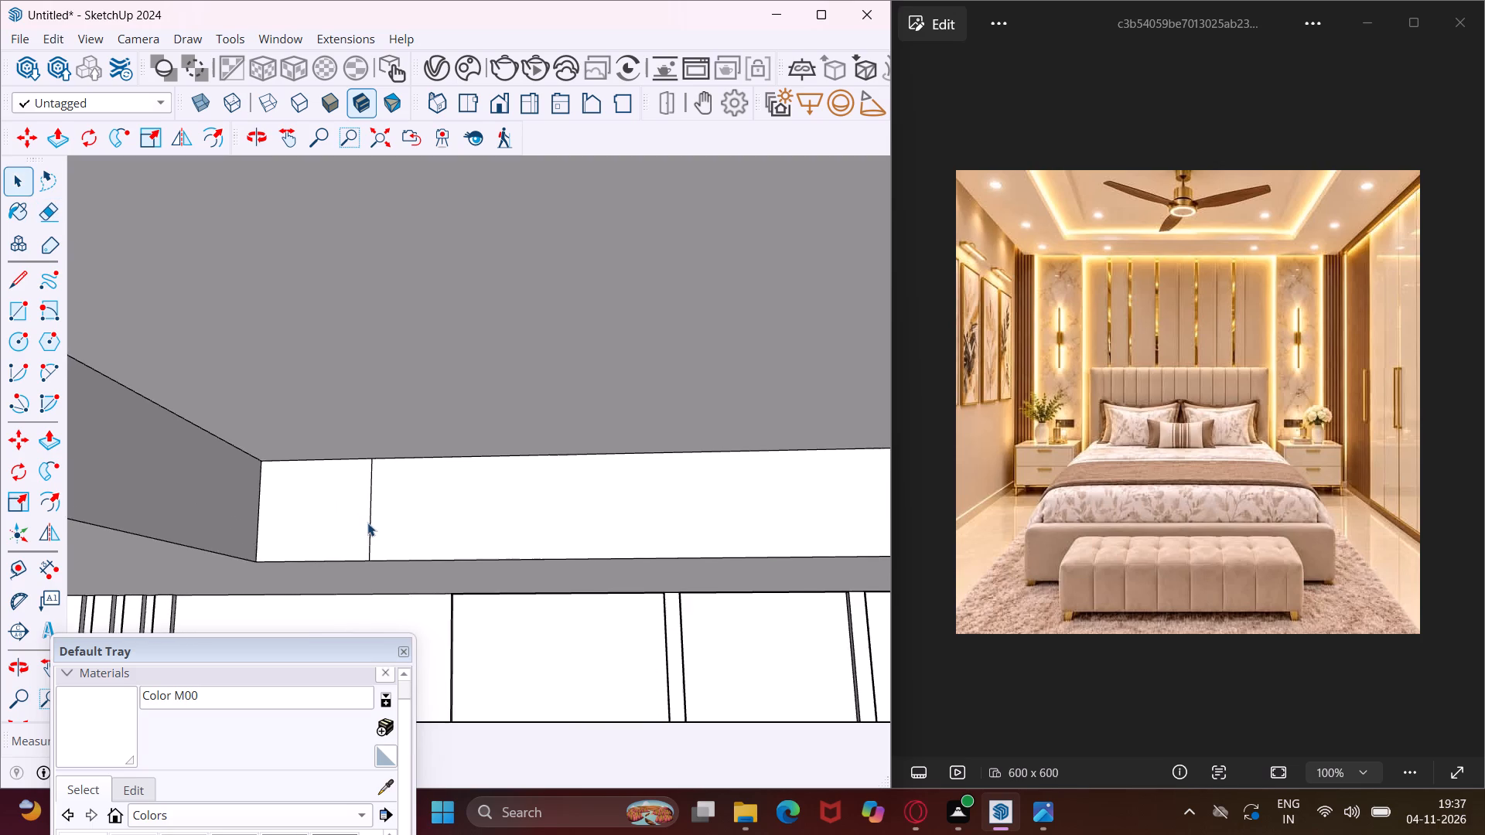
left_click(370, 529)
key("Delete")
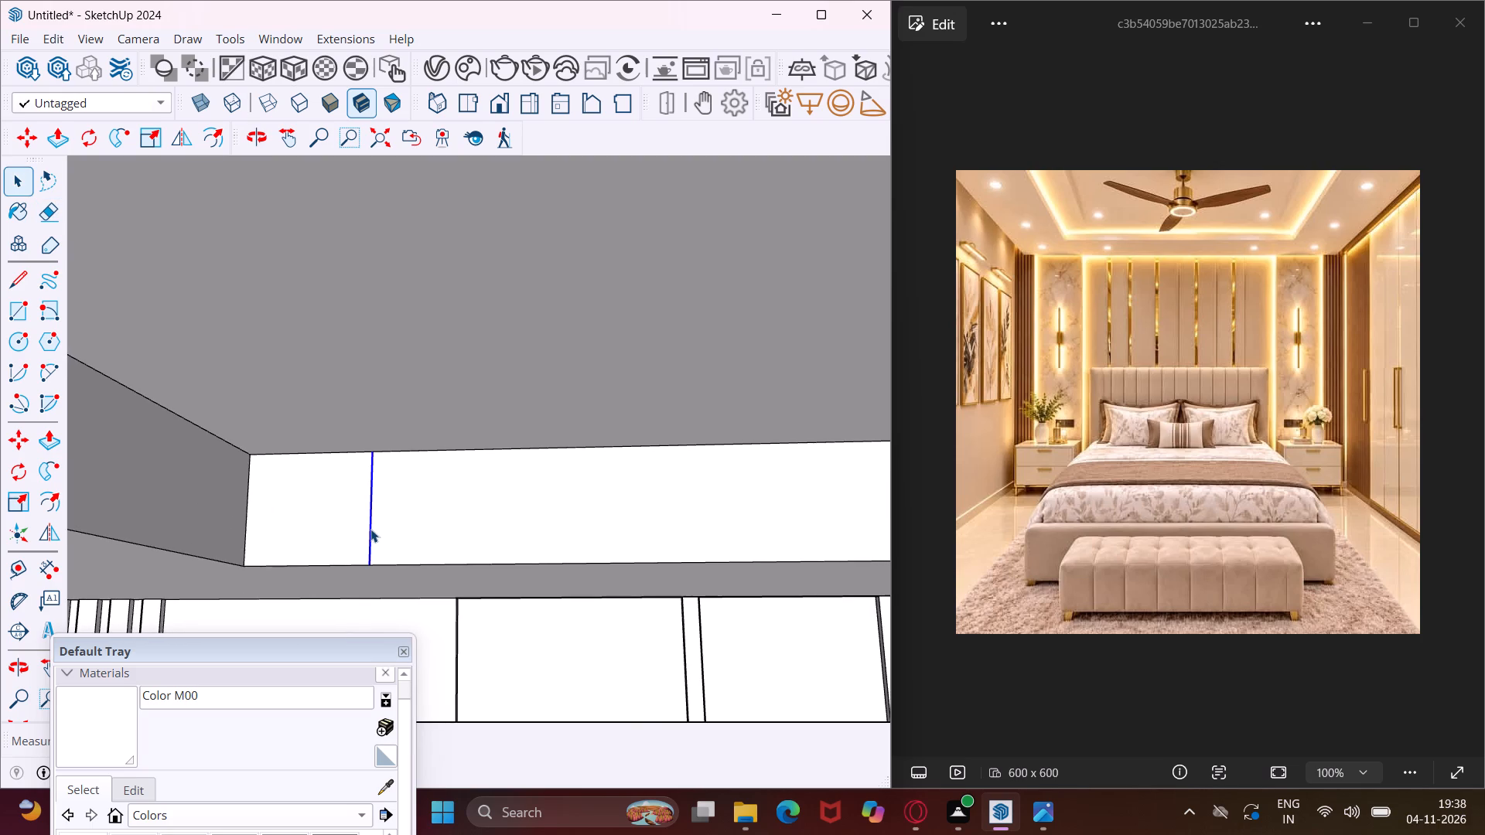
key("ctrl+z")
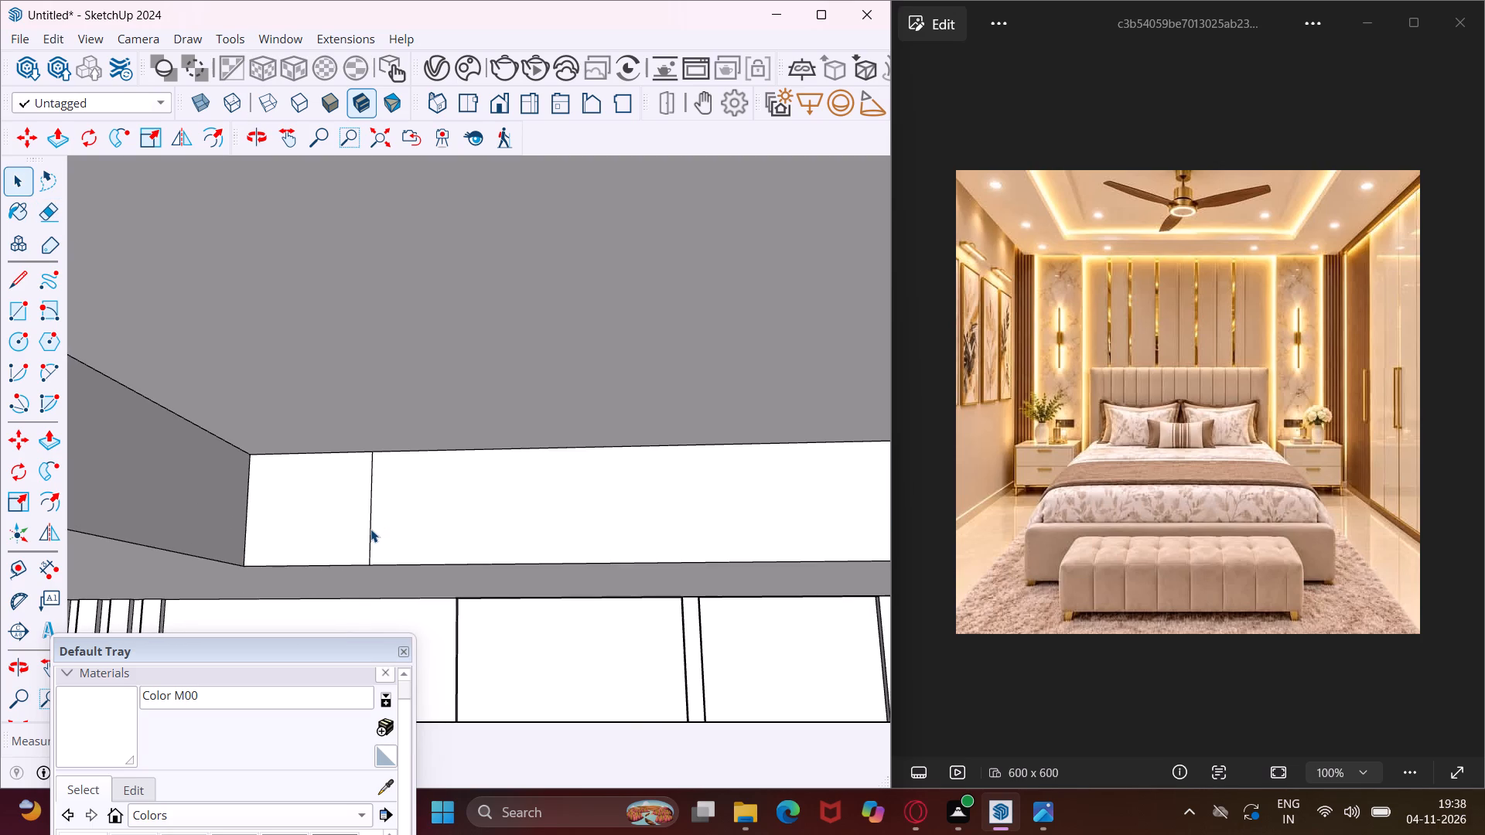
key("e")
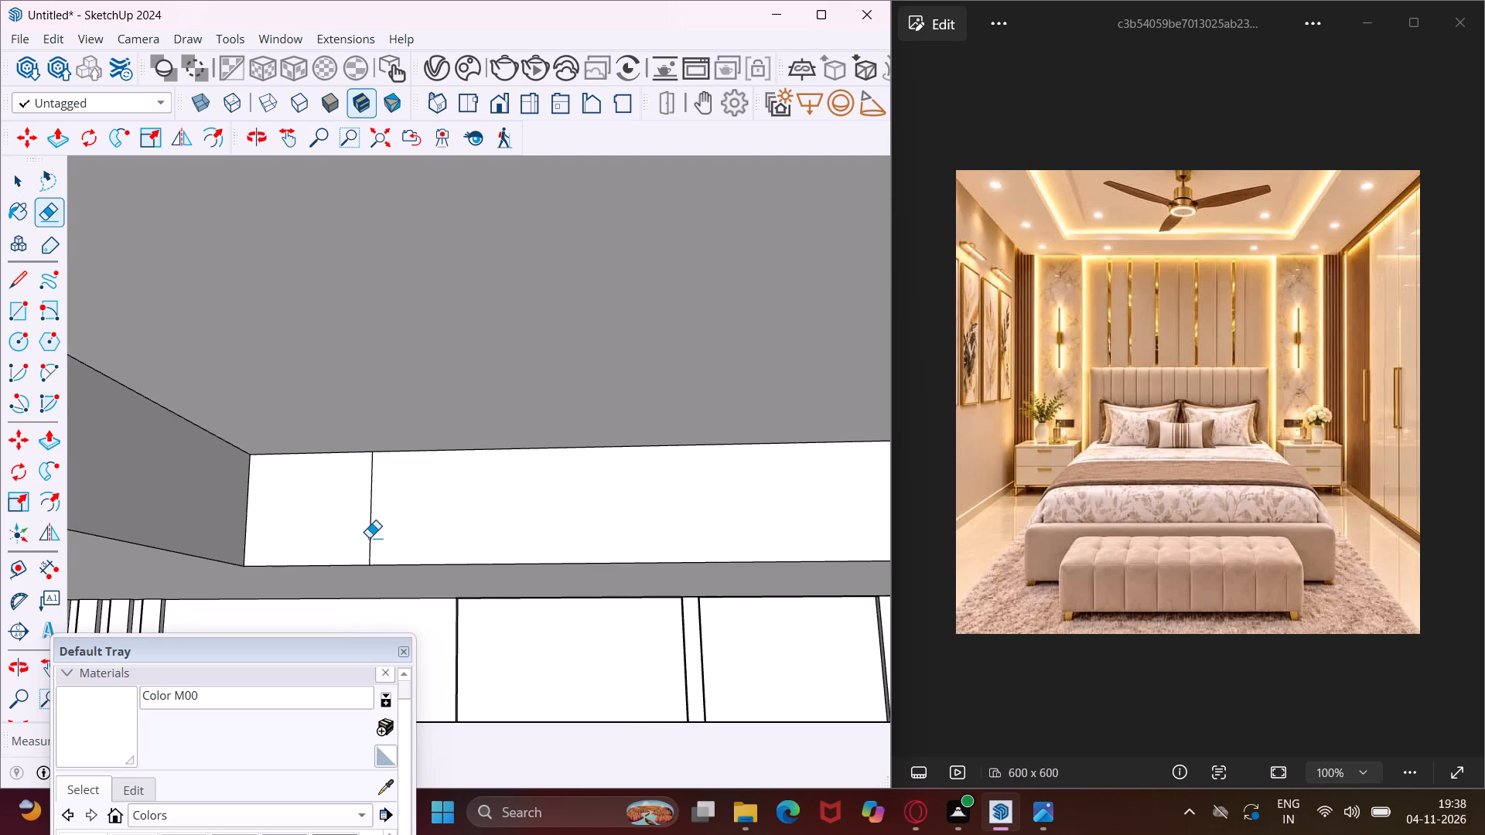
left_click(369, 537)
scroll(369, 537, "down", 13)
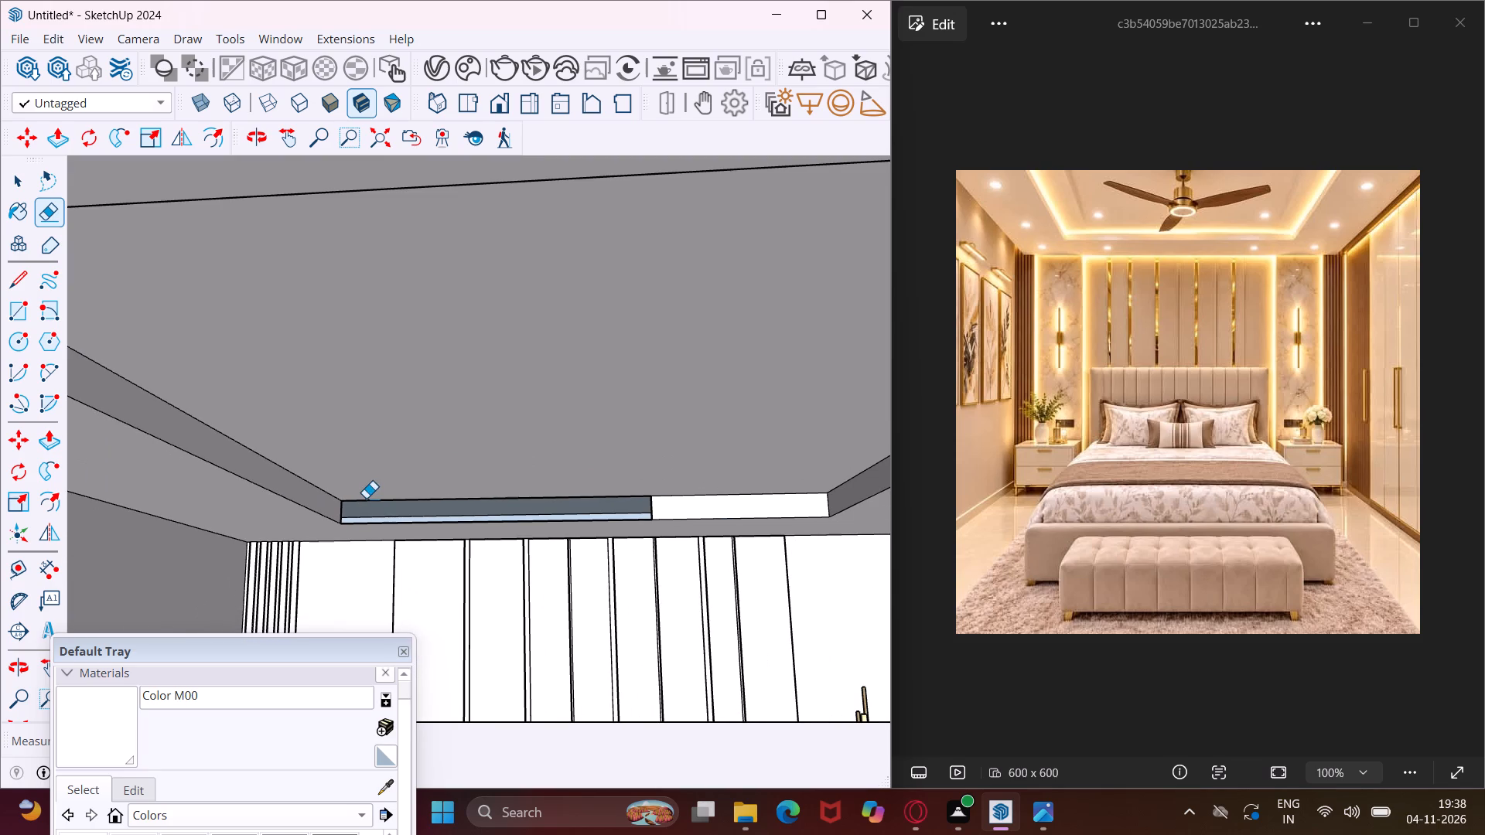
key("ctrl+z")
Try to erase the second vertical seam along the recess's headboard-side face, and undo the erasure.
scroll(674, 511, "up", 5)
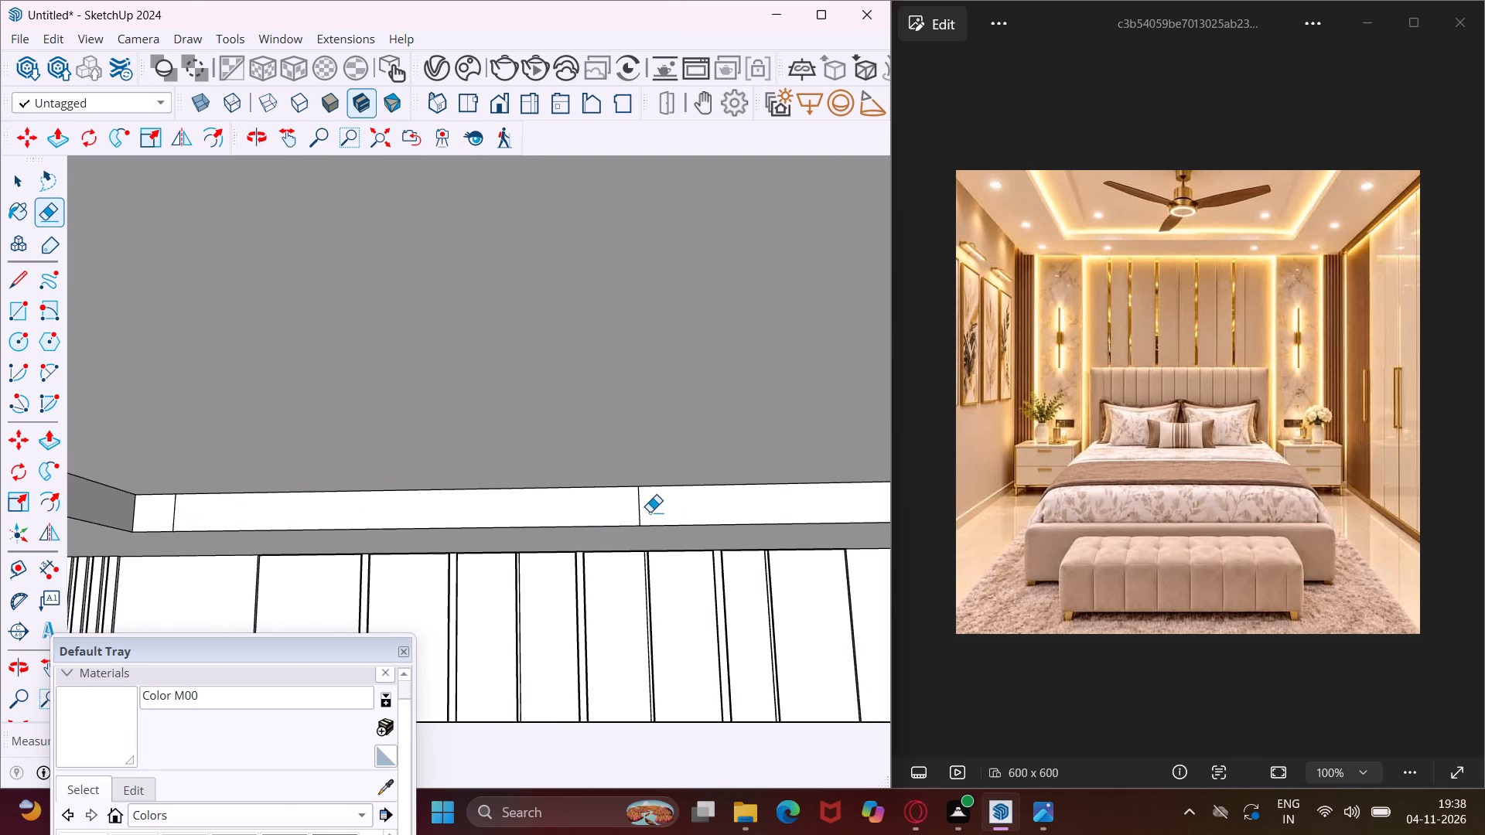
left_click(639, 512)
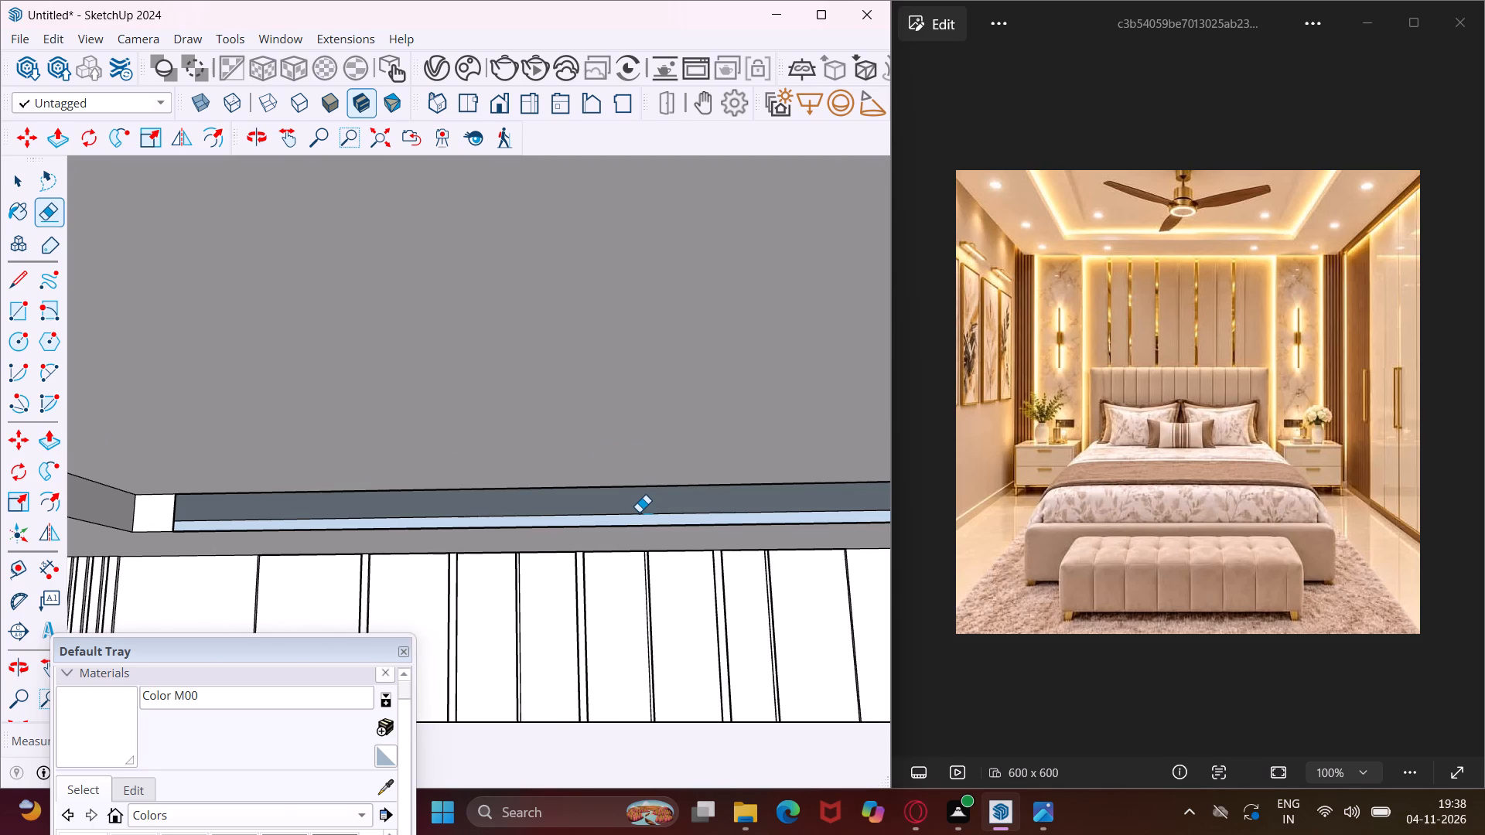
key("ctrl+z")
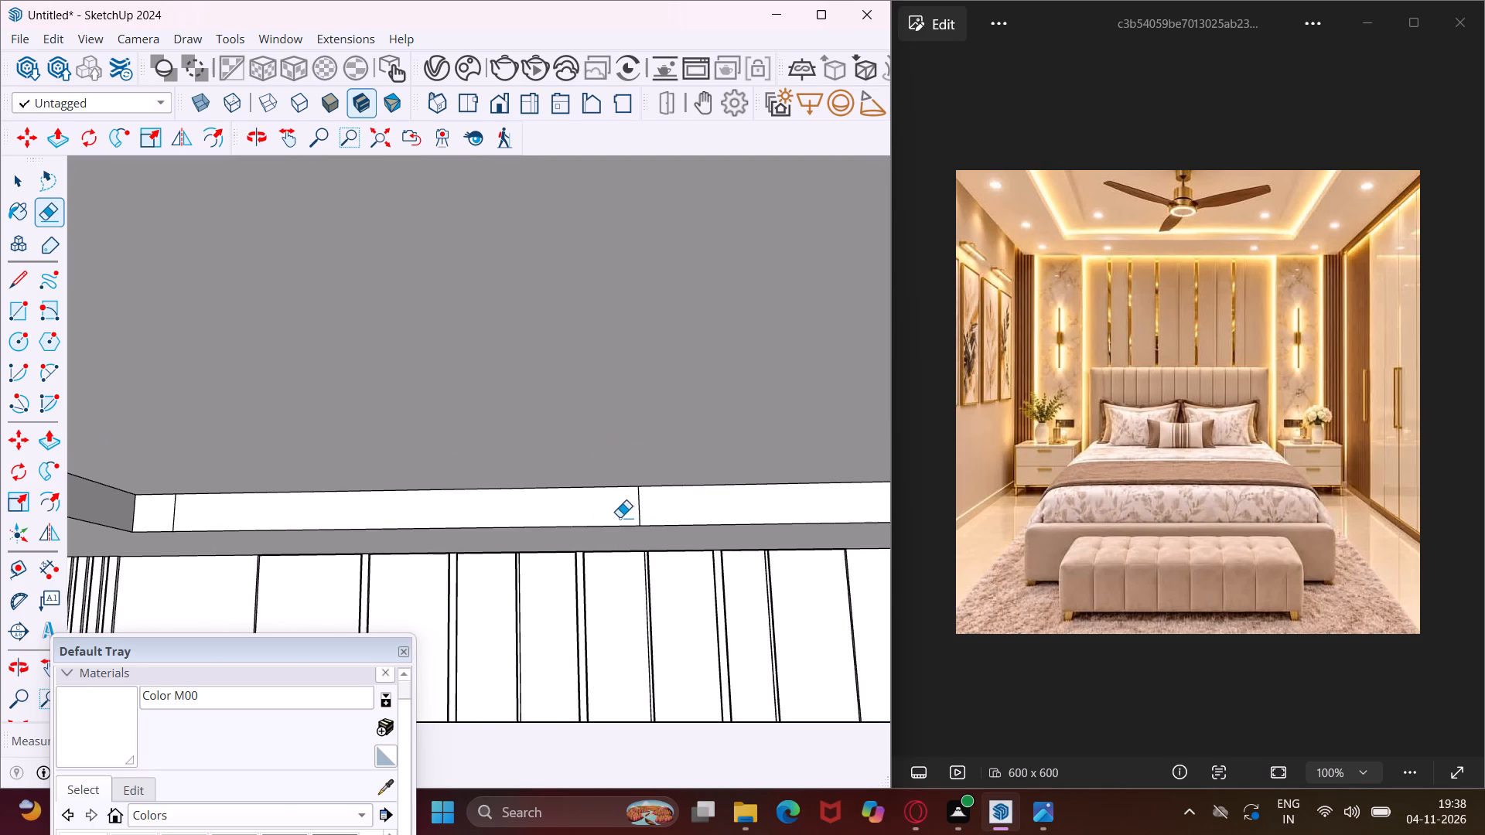
Erase the vertical seam on the recess's wardrobe-side face.
scroll(435, 562, "down", 11)
middle_click_drag(456, 523, 556, 502)
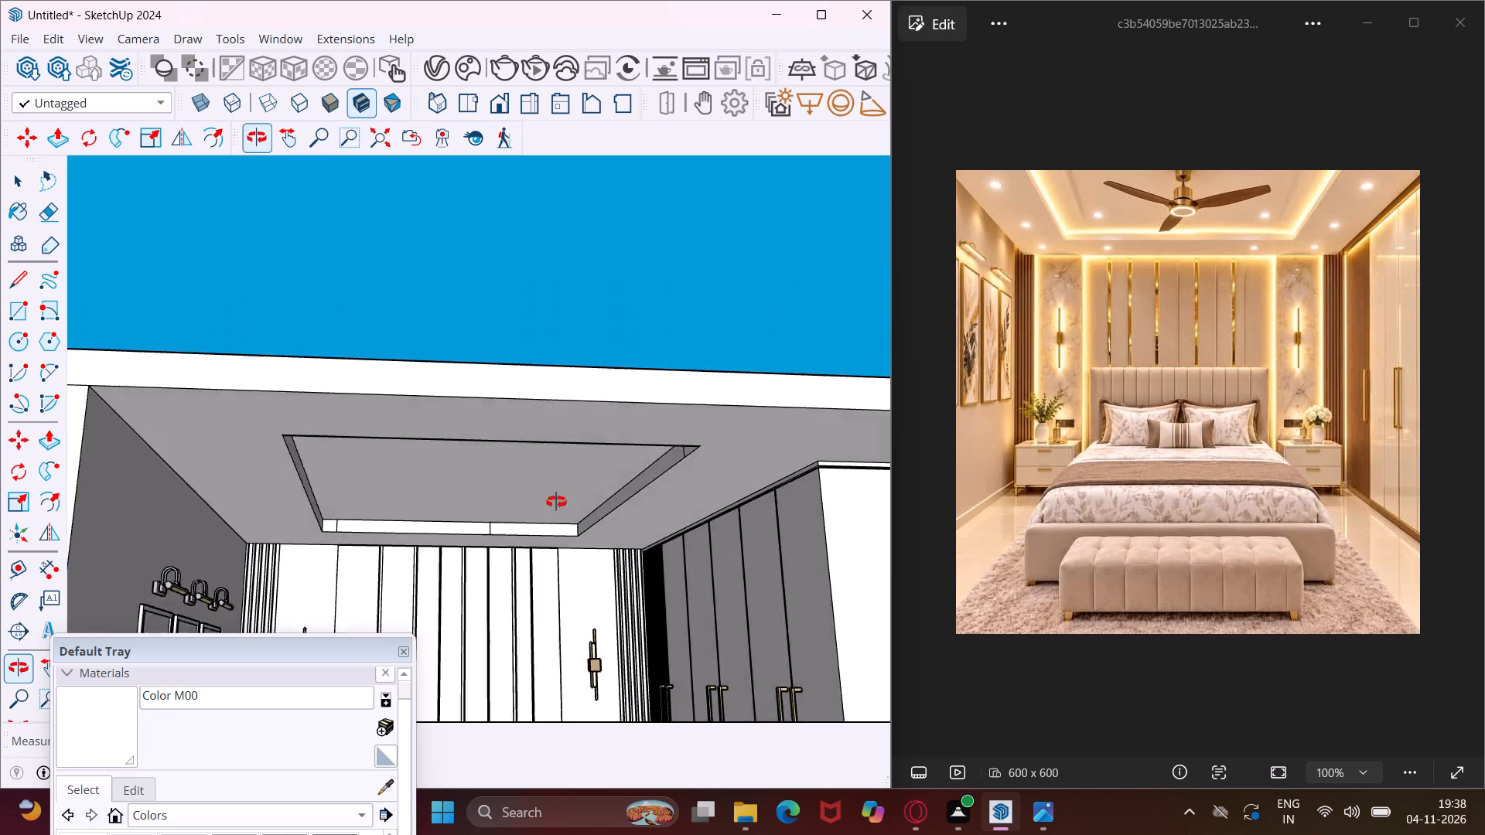
middle_click_drag(556, 502, 592, 494)
scroll(739, 469, "up", 13)
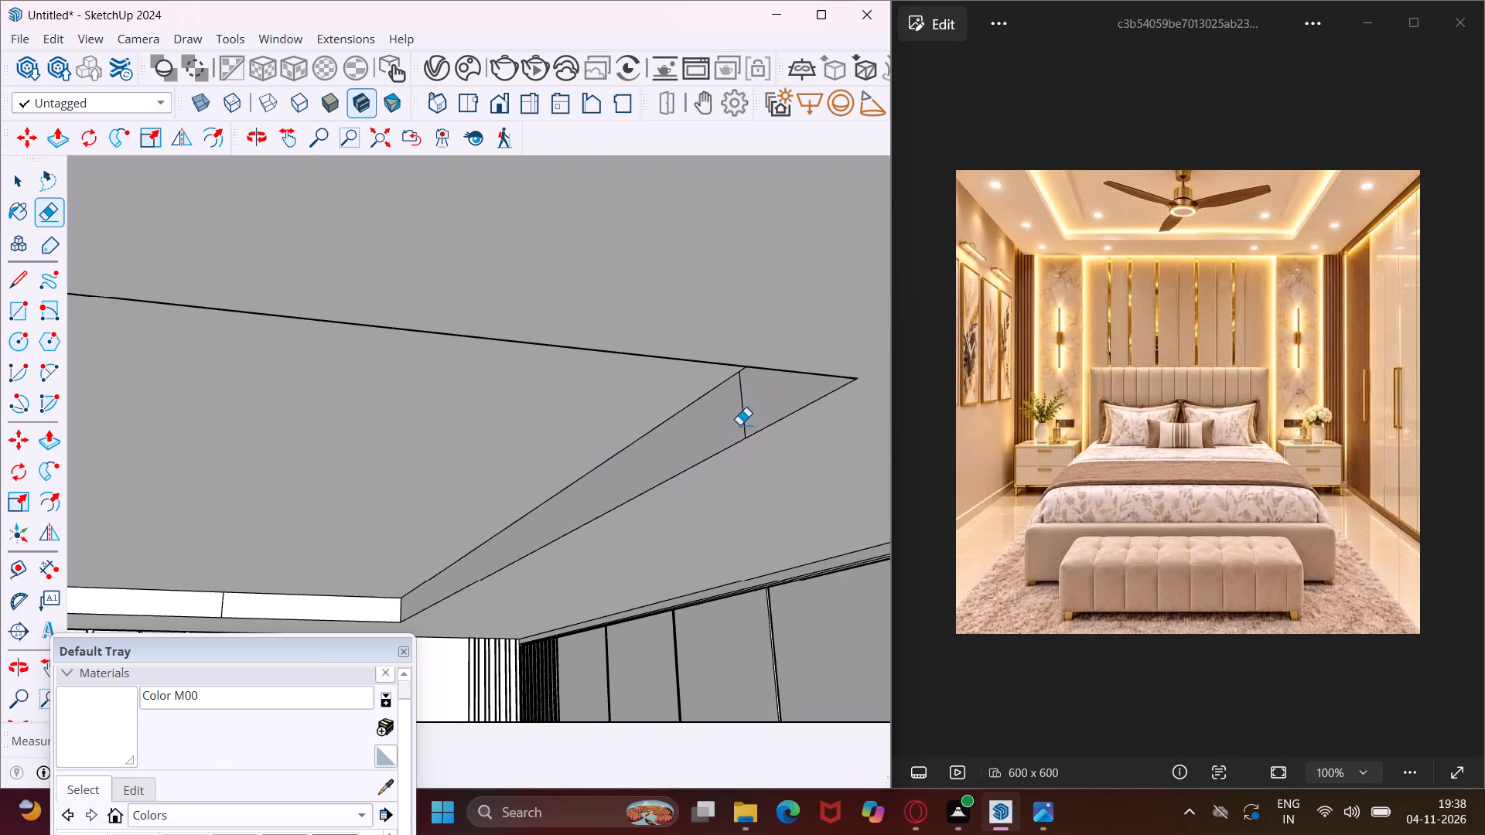
left_click(739, 424)
left_click(742, 424)
scroll(688, 424, "down", 4)
key("Escape")
key("space")
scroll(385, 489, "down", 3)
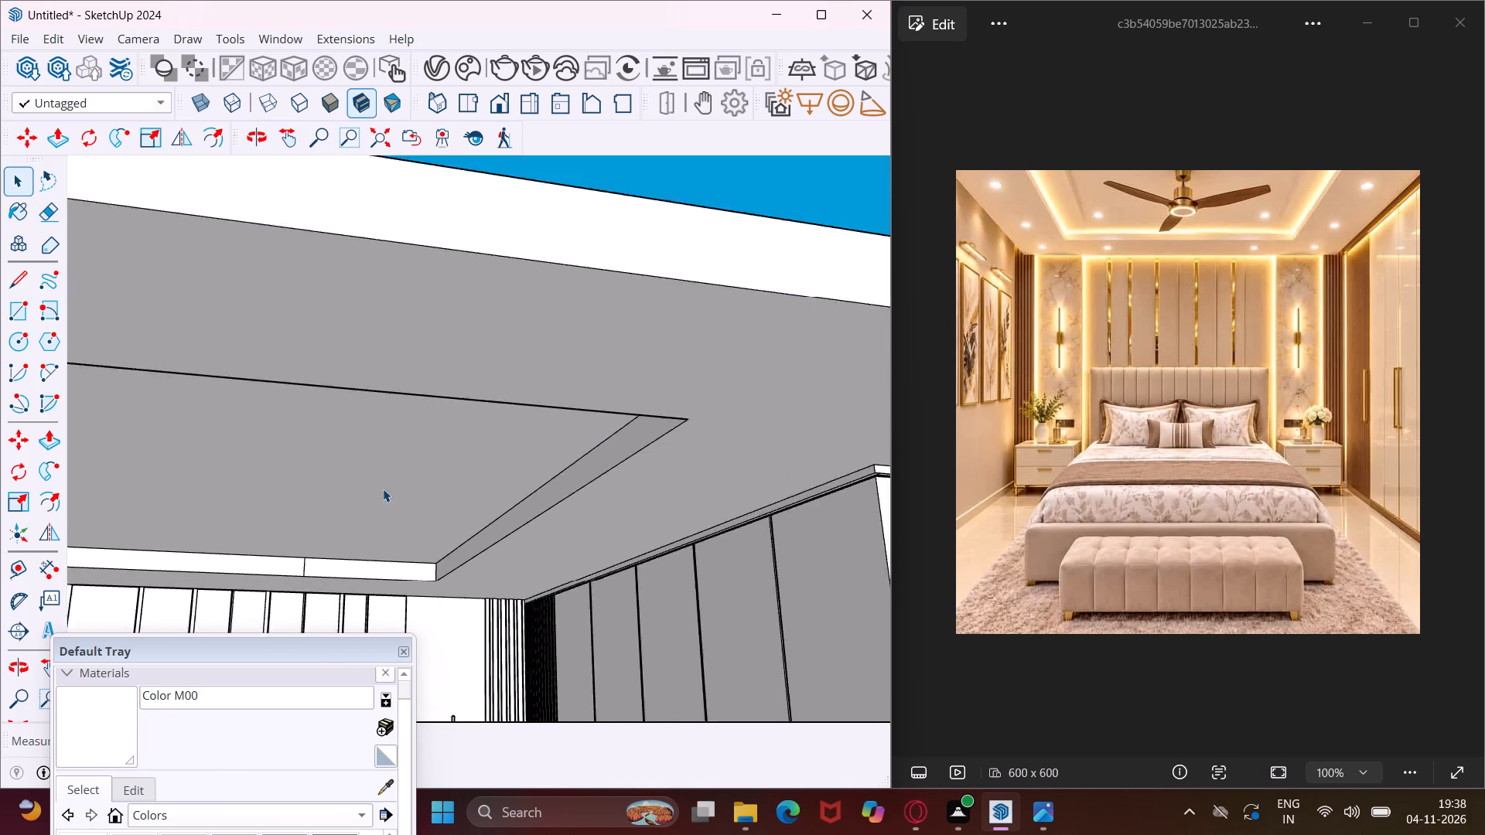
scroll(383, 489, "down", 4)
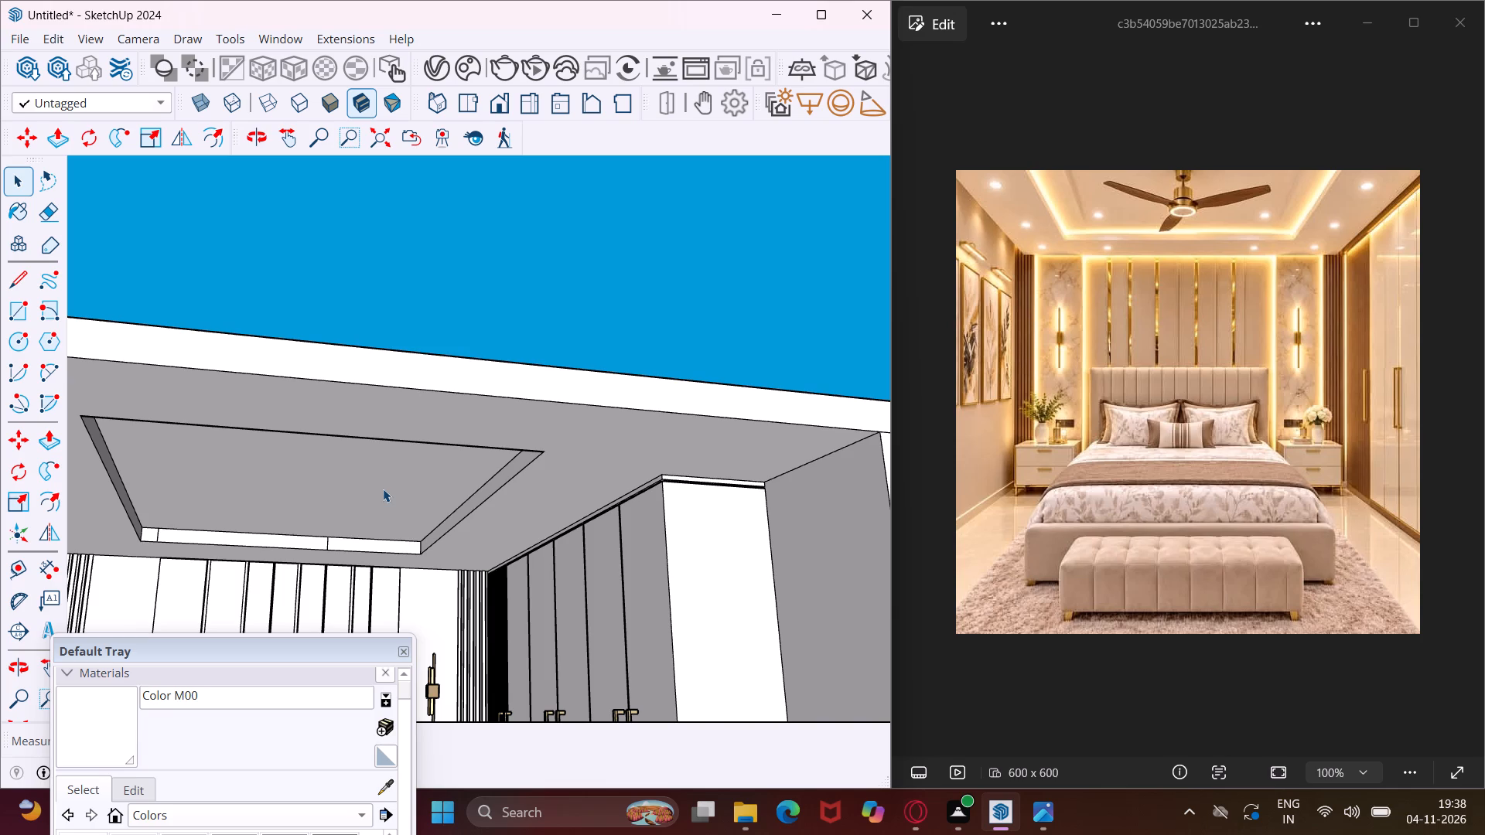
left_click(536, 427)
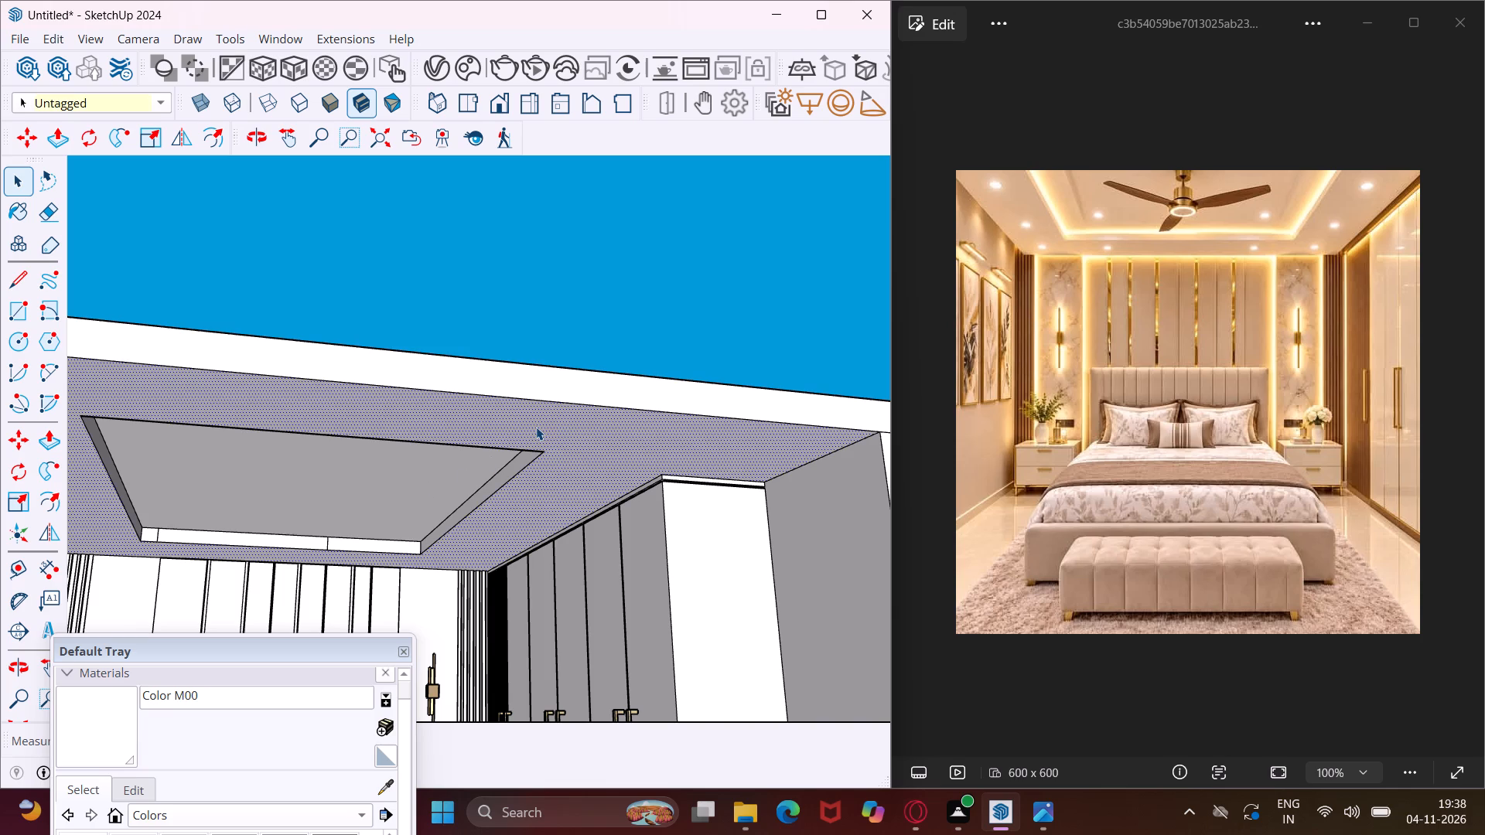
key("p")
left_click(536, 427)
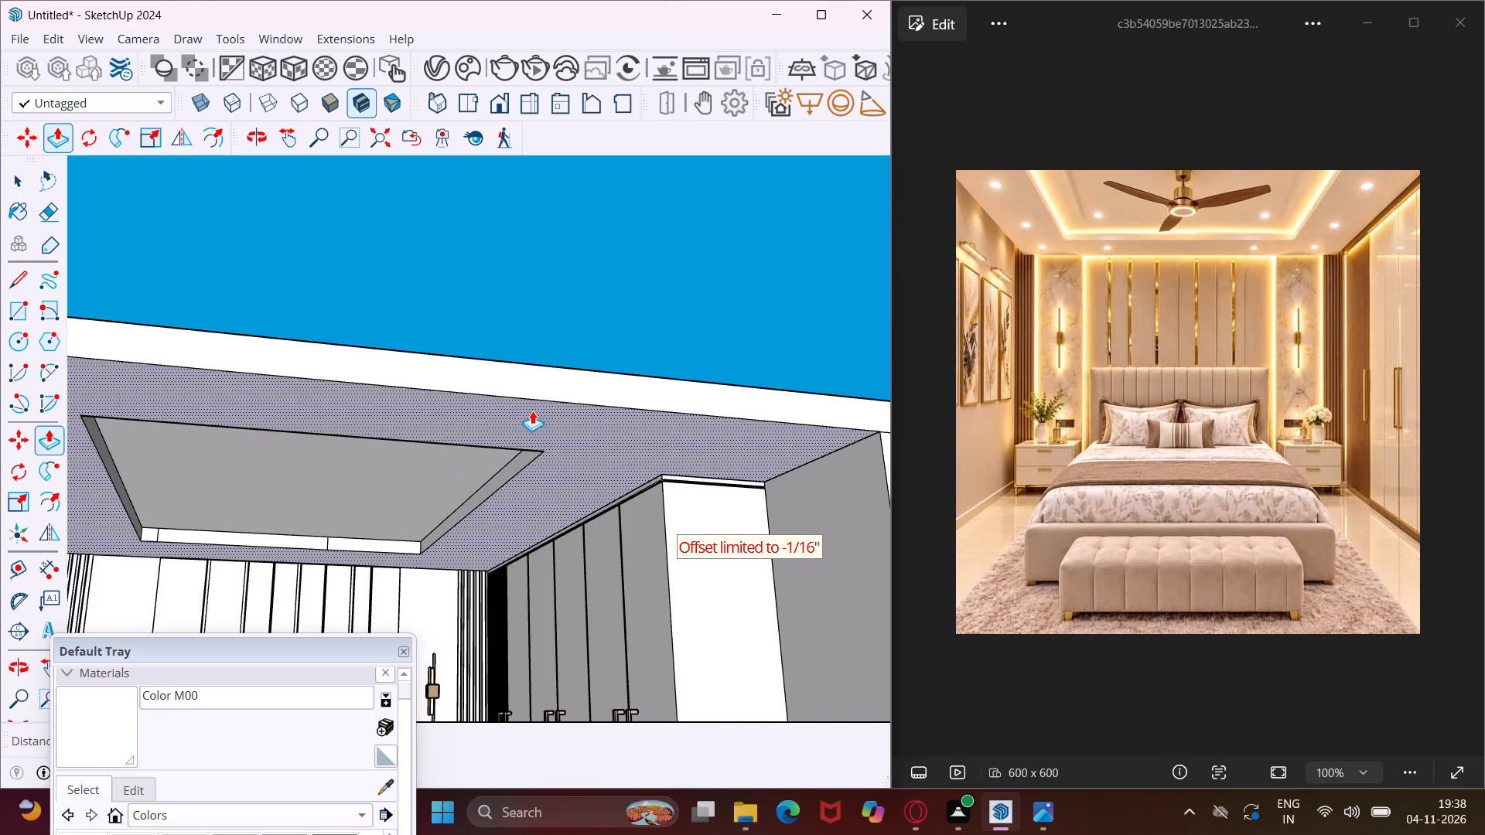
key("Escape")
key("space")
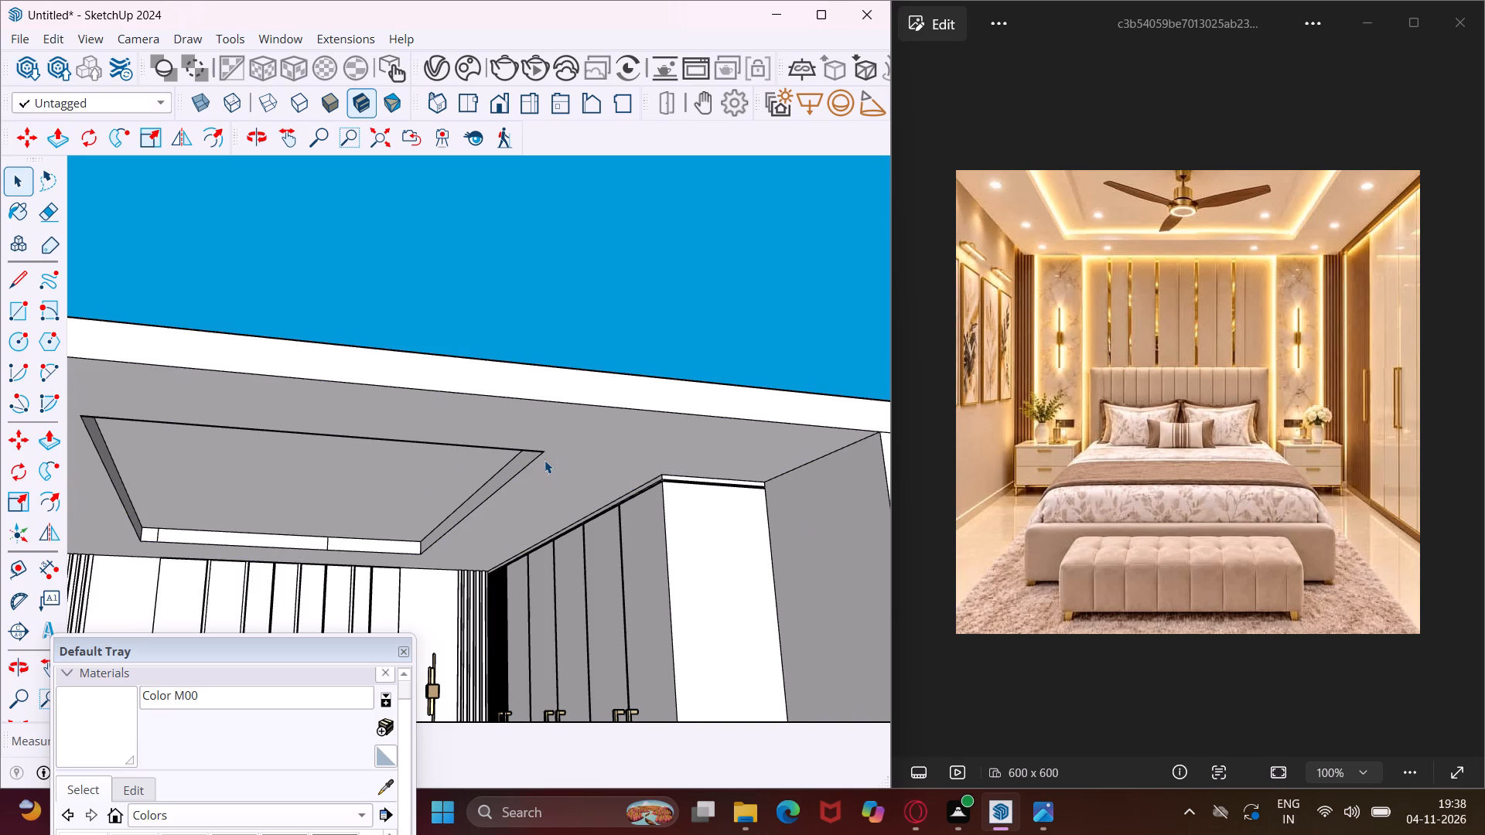
Push/Pull the ceiling face surrounding the tray recess by 3".
left_click(544, 460)
key("p")
left_click(544, 460)
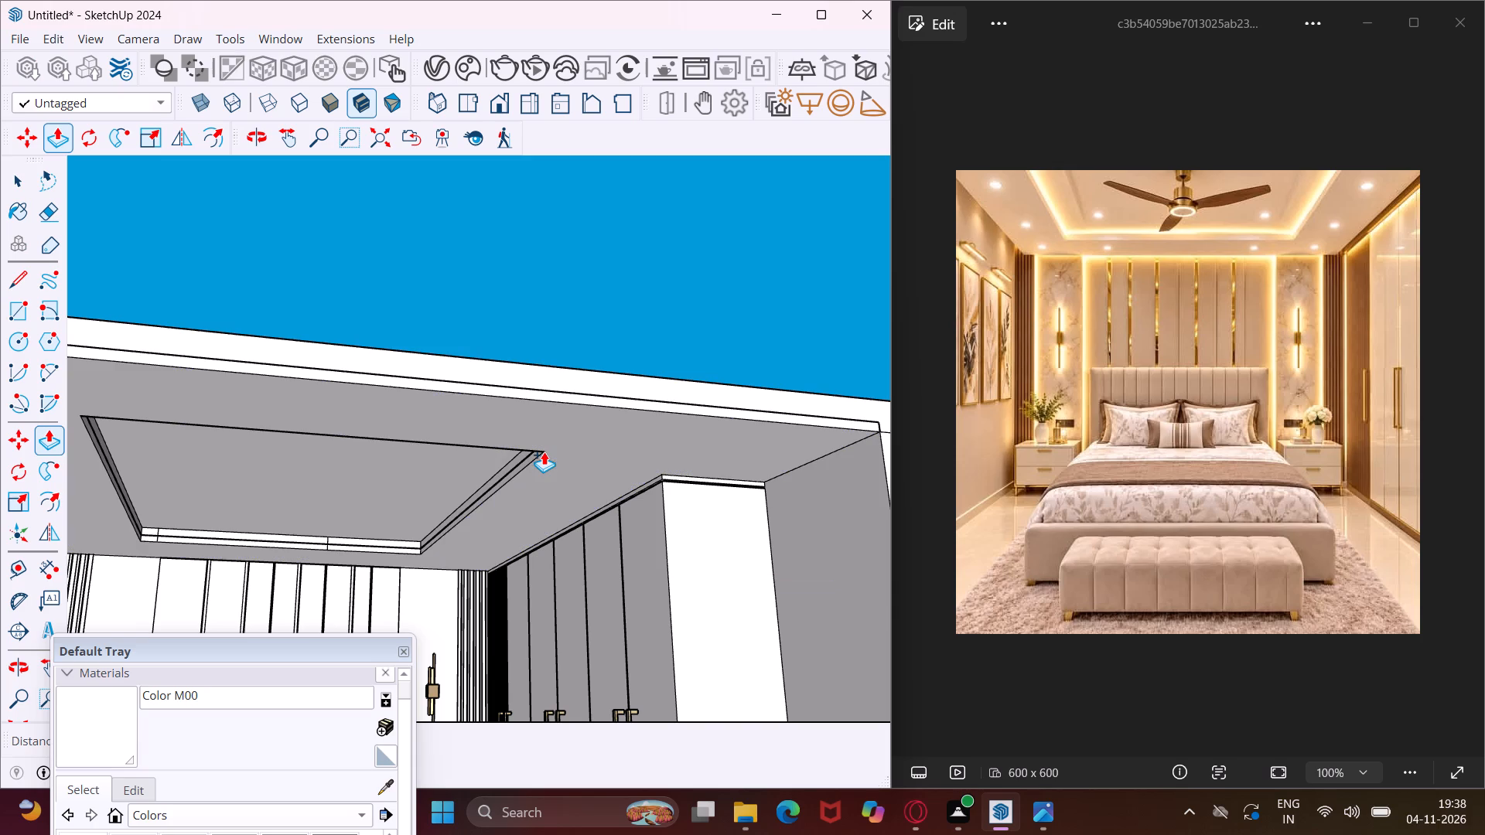
type("3\"")
key("Return")
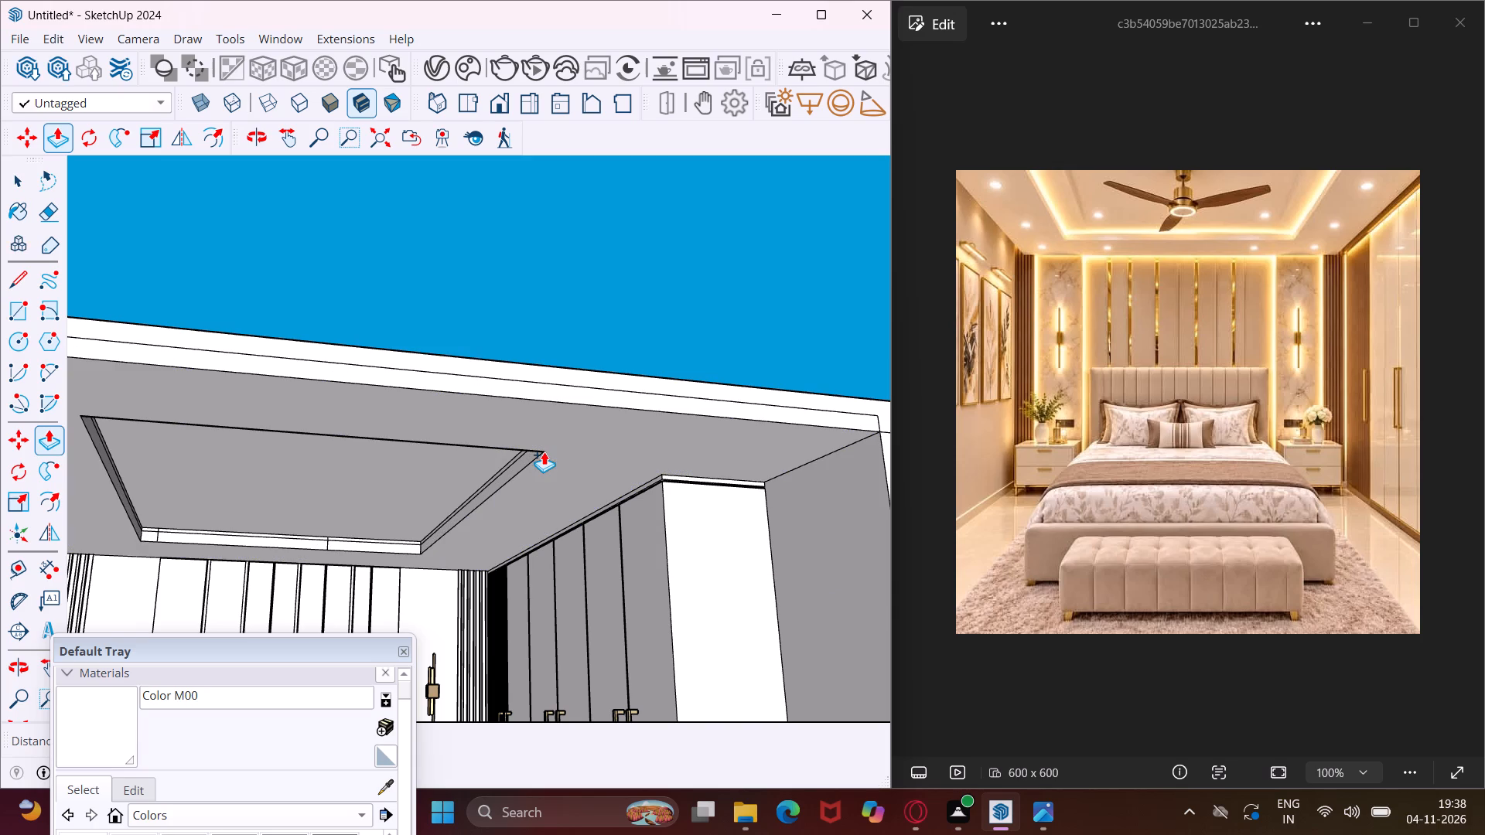
key("Escape")
key("space")
Create a new Emissive material in the V-Ray Asset Editor.
scroll(349, 513, "up", 5)
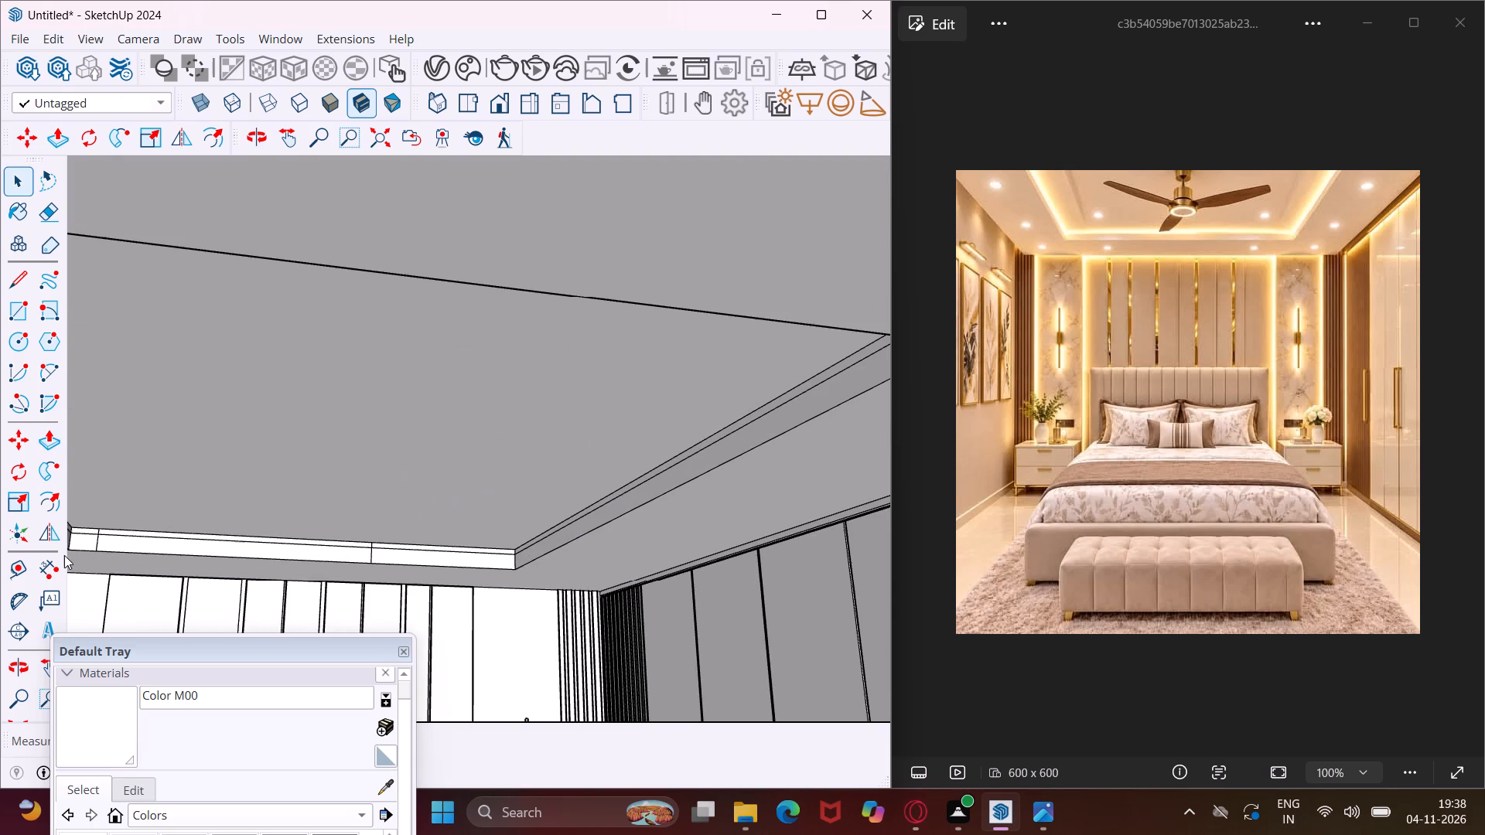
middle_click_drag(257, 529, 333, 561)
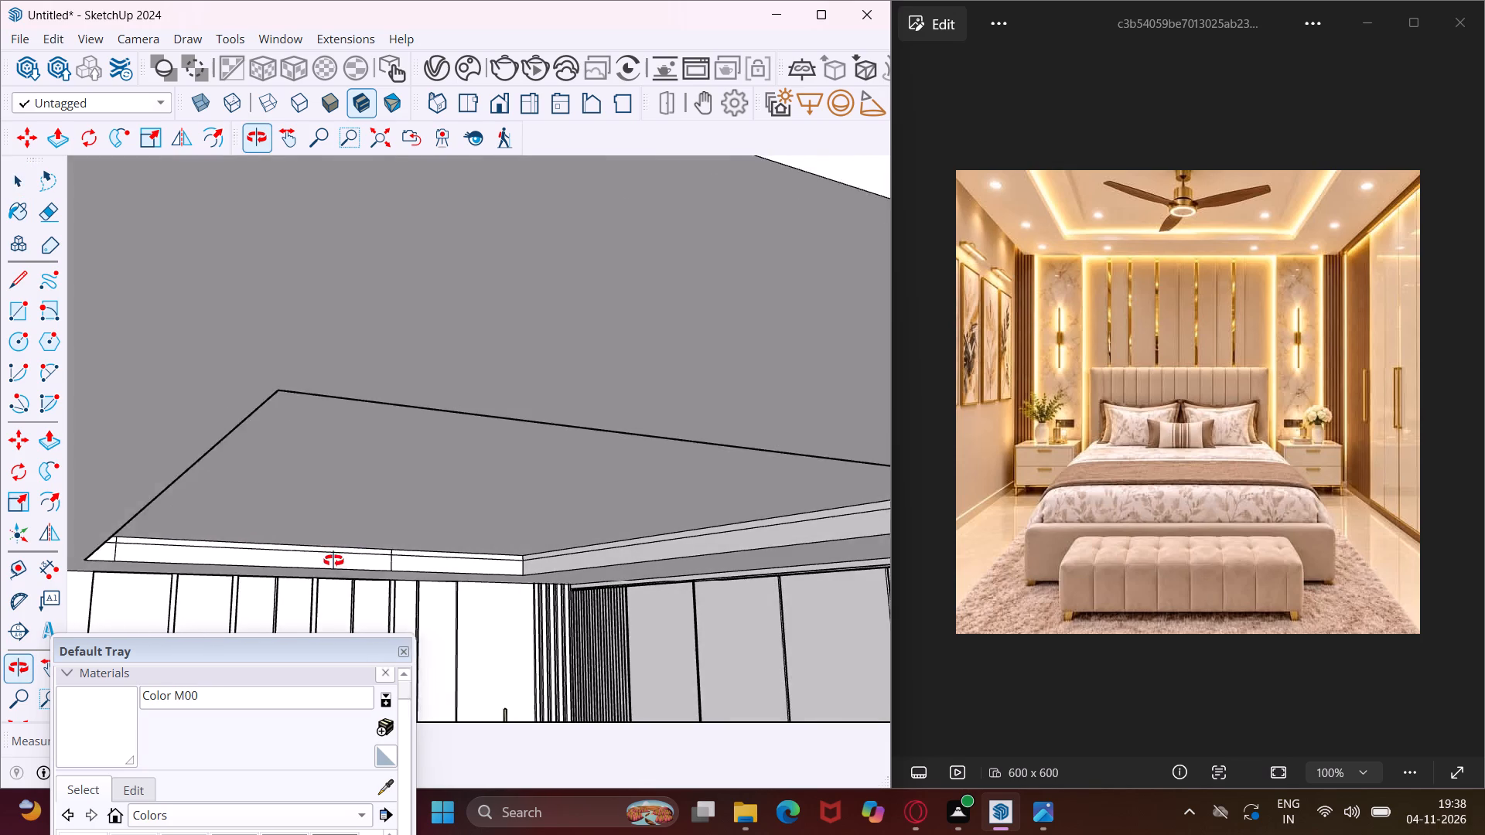
middle_click_drag(333, 561, 288, 530)
scroll(292, 517, "down", 4)
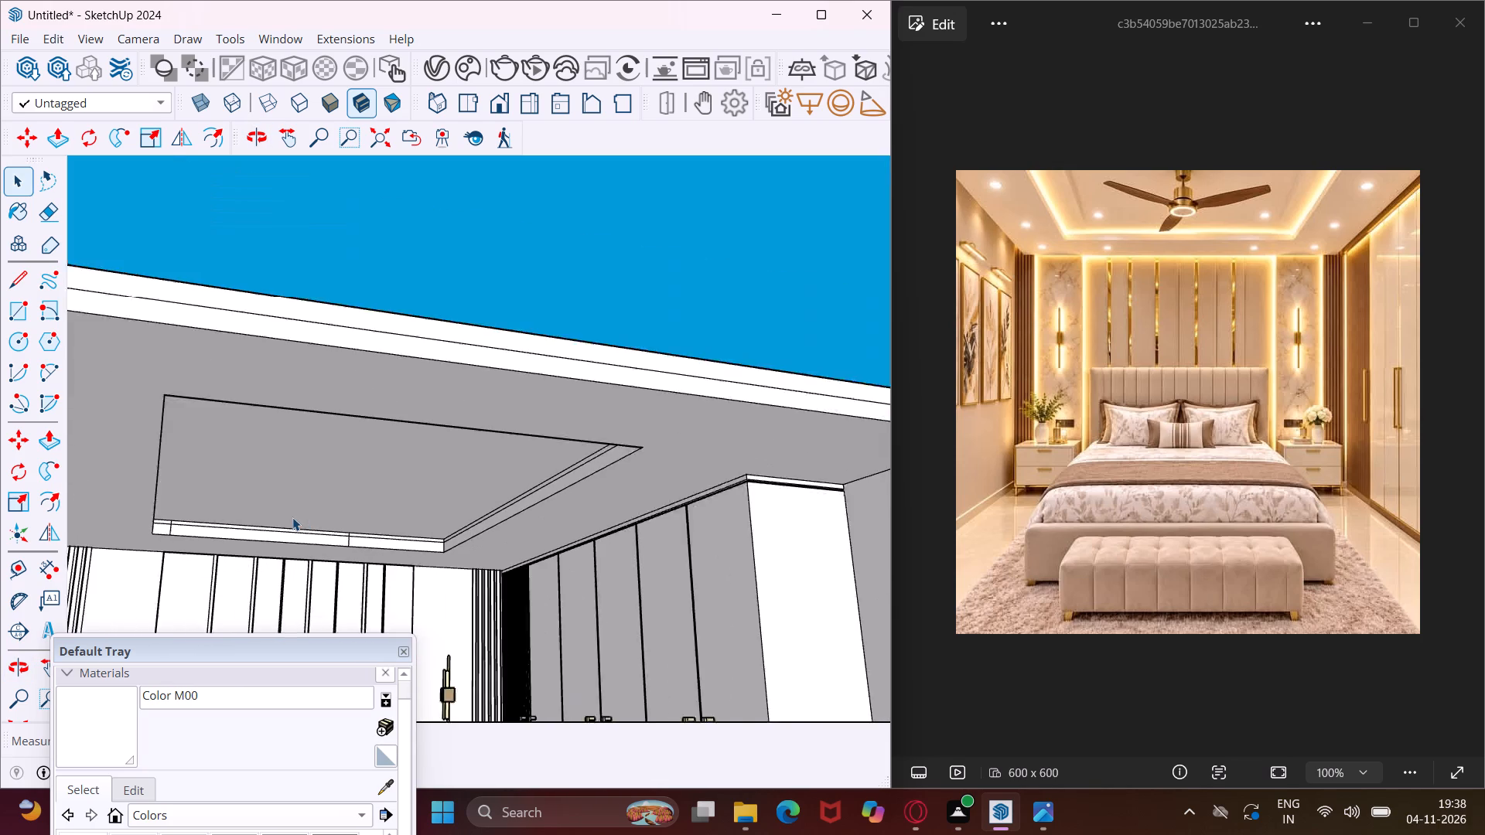
scroll(292, 517, "down", 6)
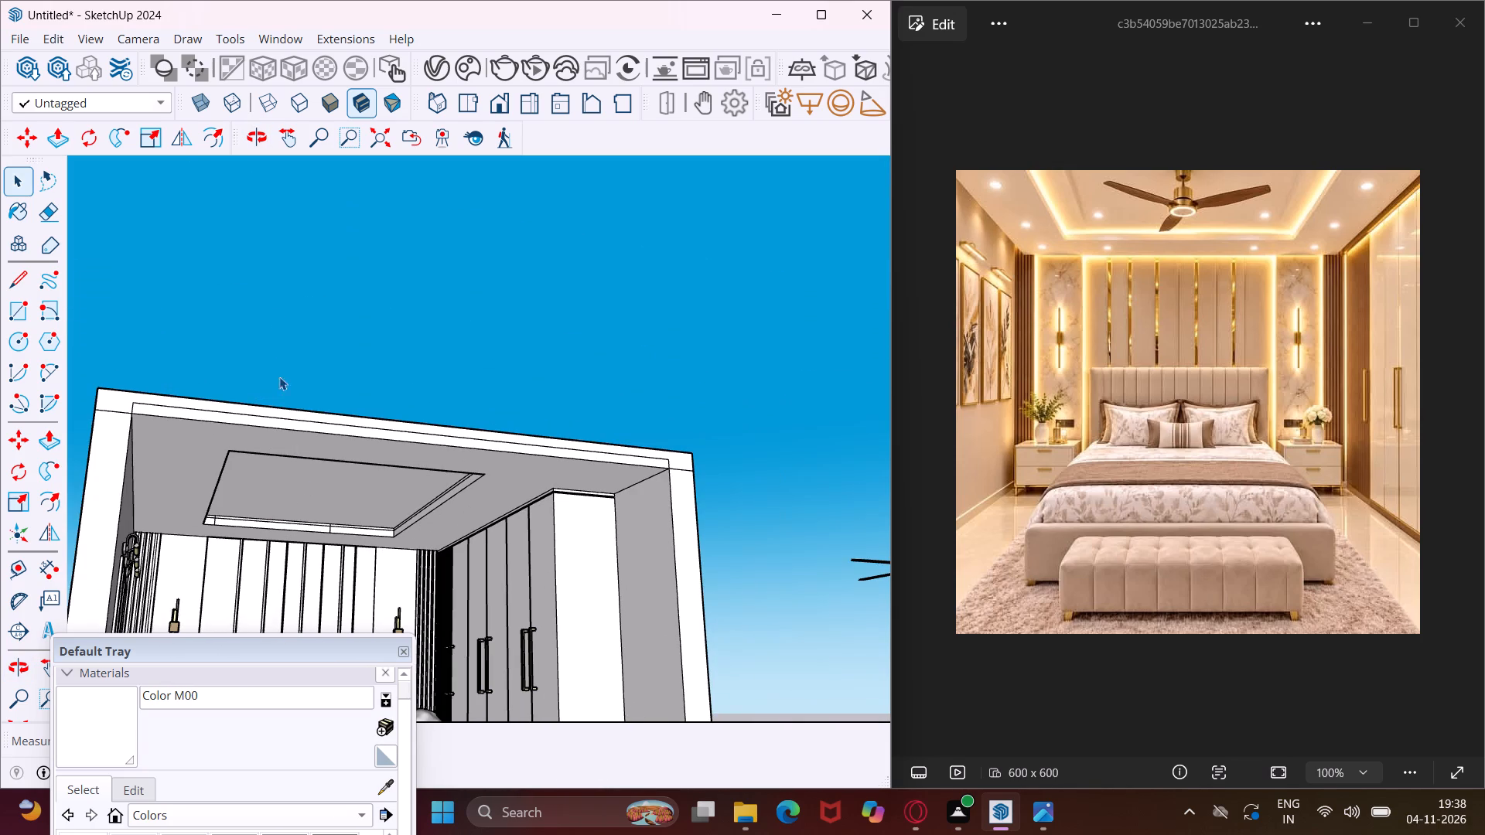
left_click(459, 71)
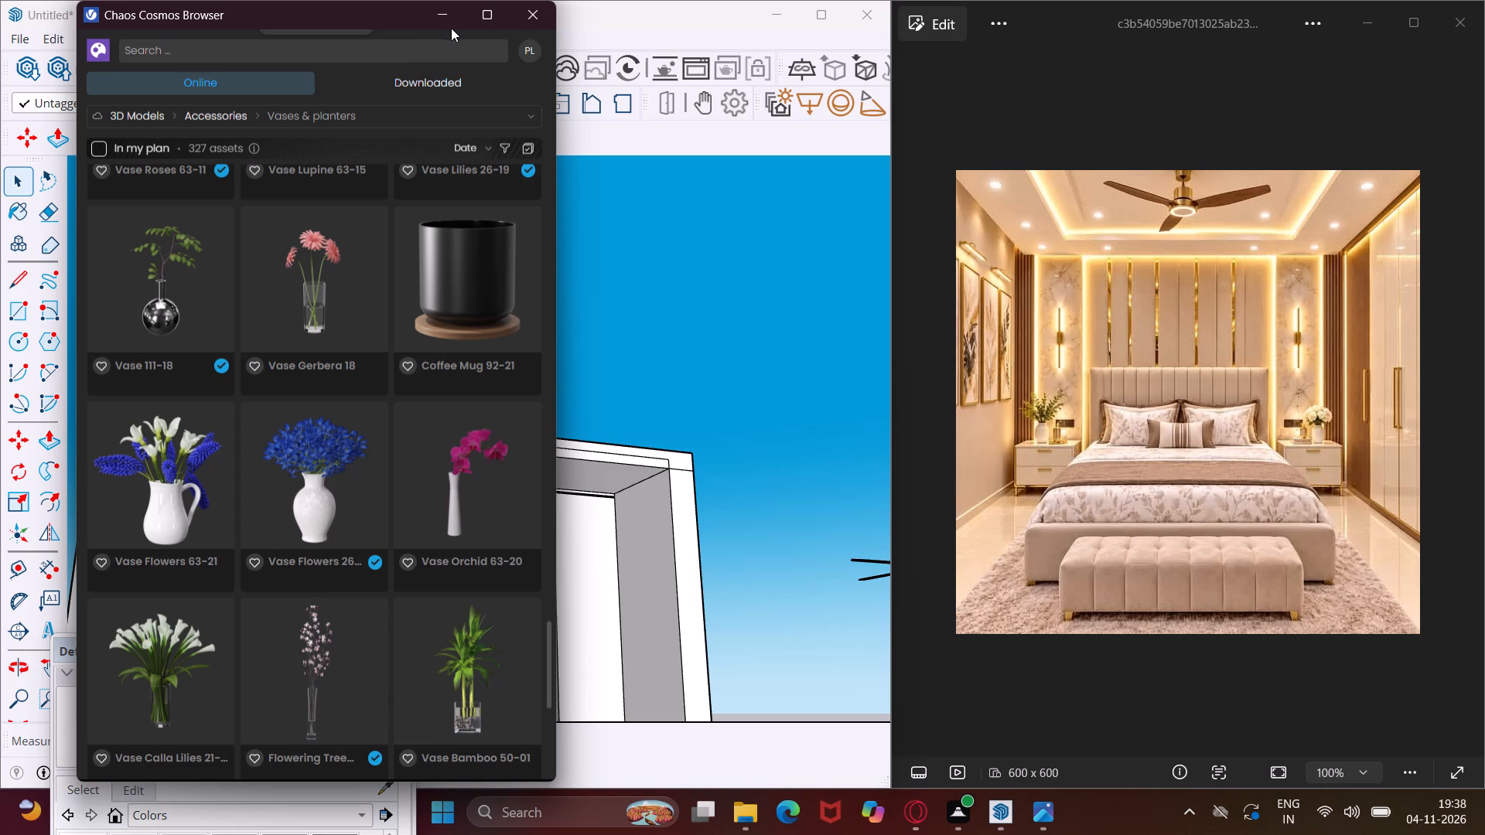
left_click(450, 27)
left_click(446, 62)
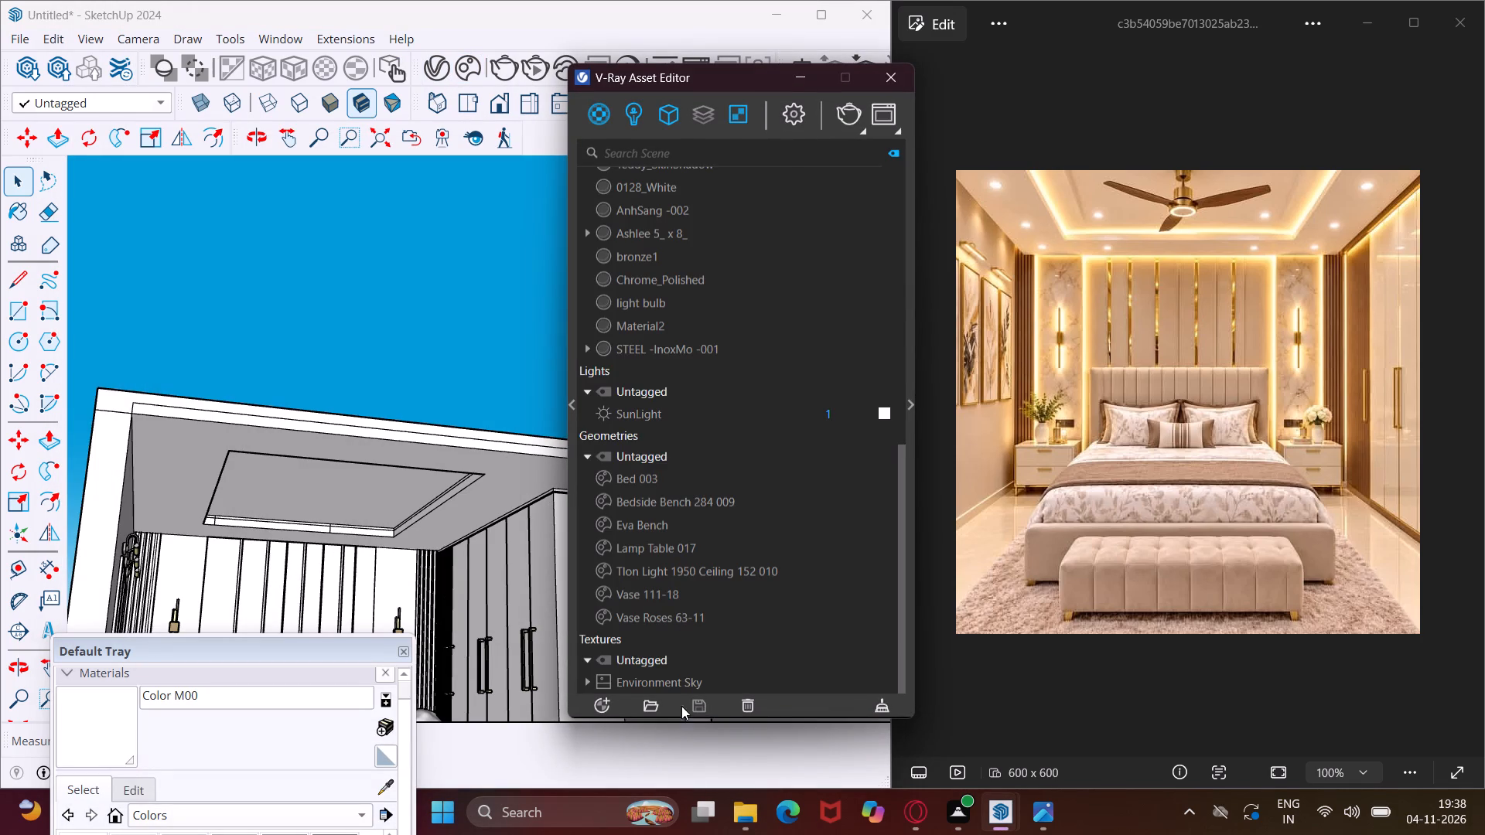
left_click(604, 709)
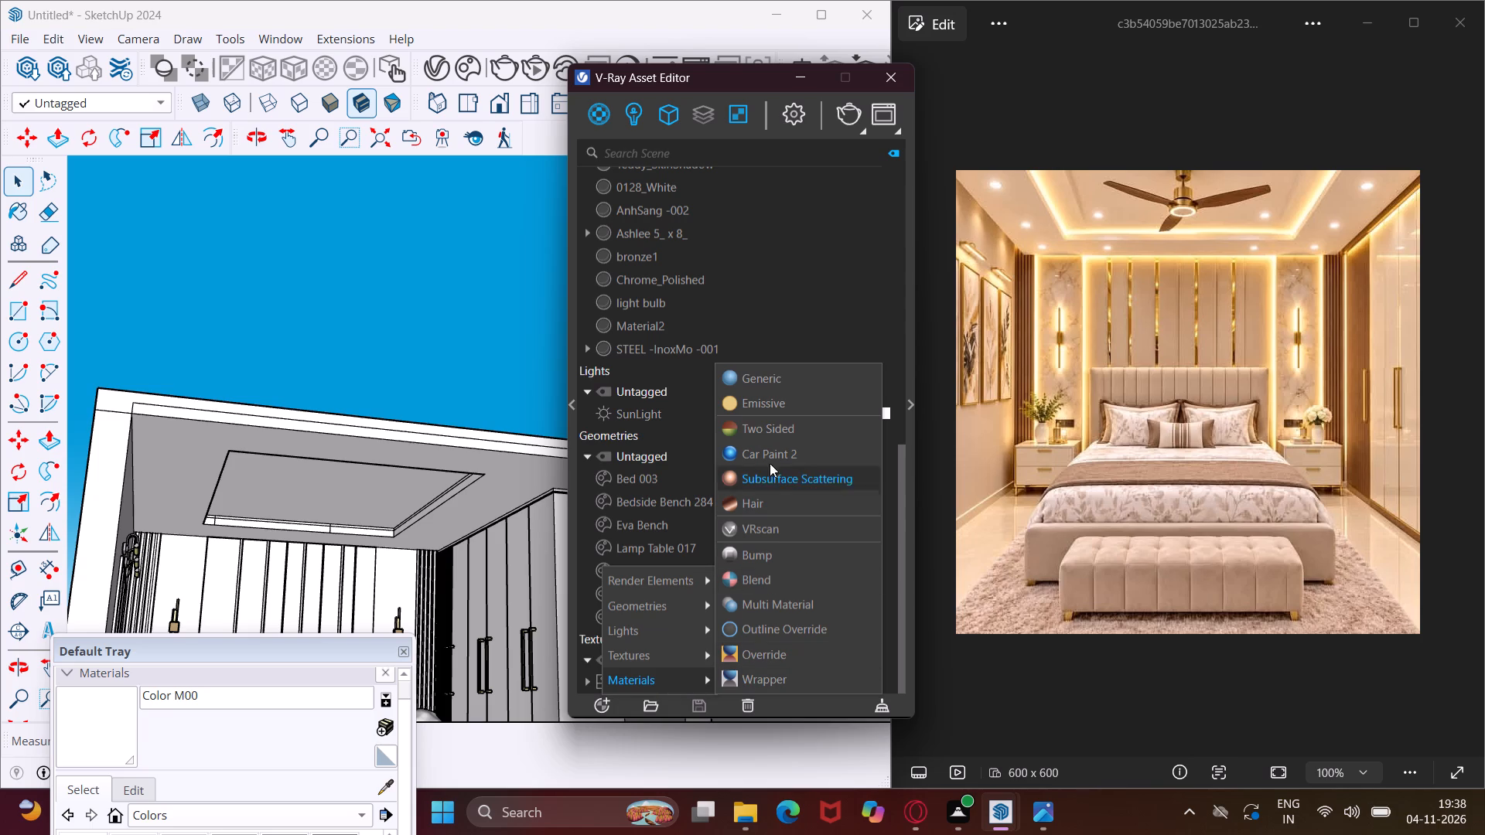
left_click(779, 407)
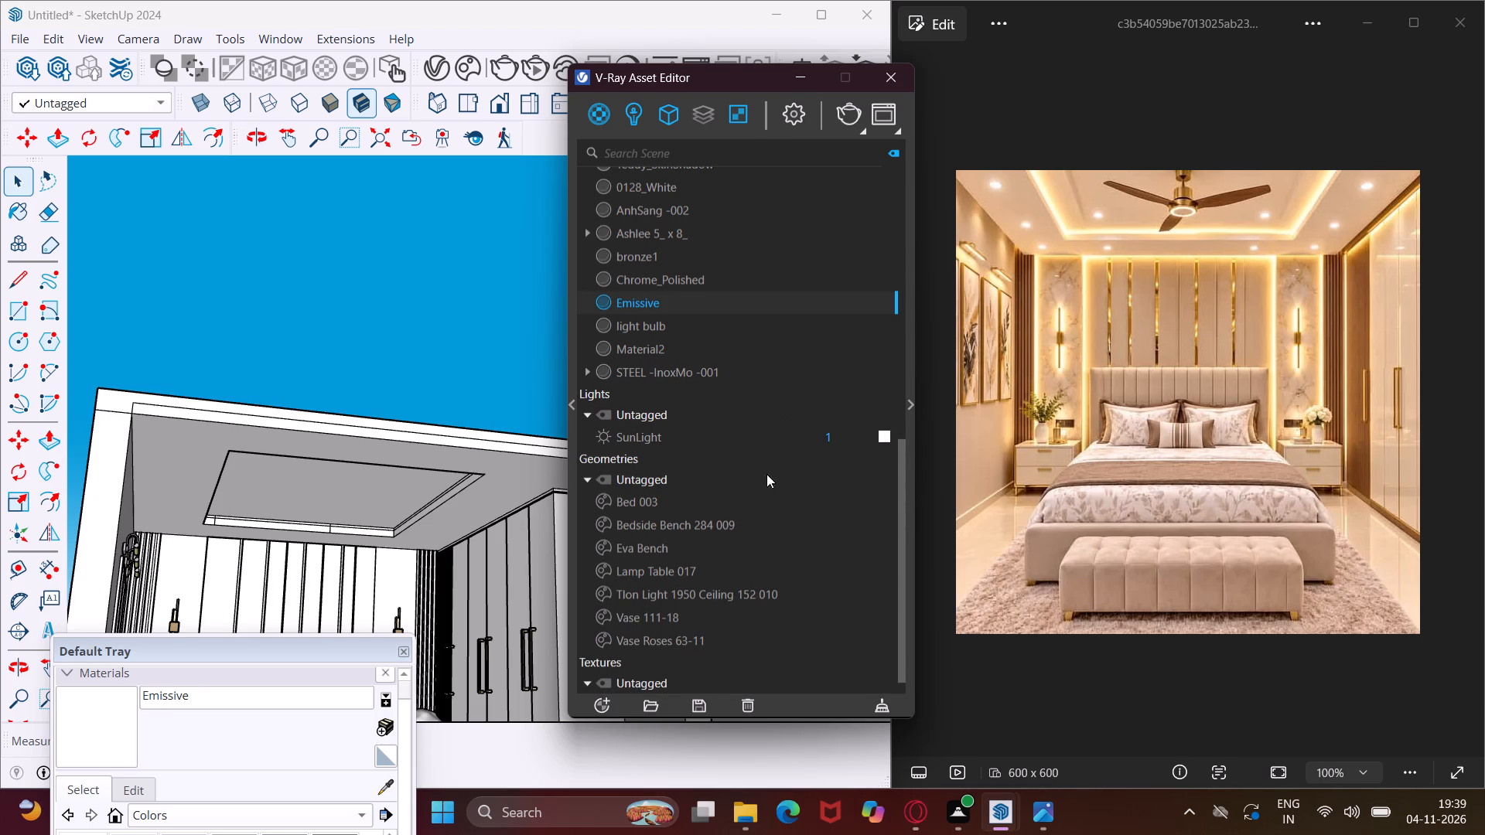
Set the Emissive material's colour to a pale warm yellow, R 0.837, G 0.839, B 0.688.
left_click(913, 410)
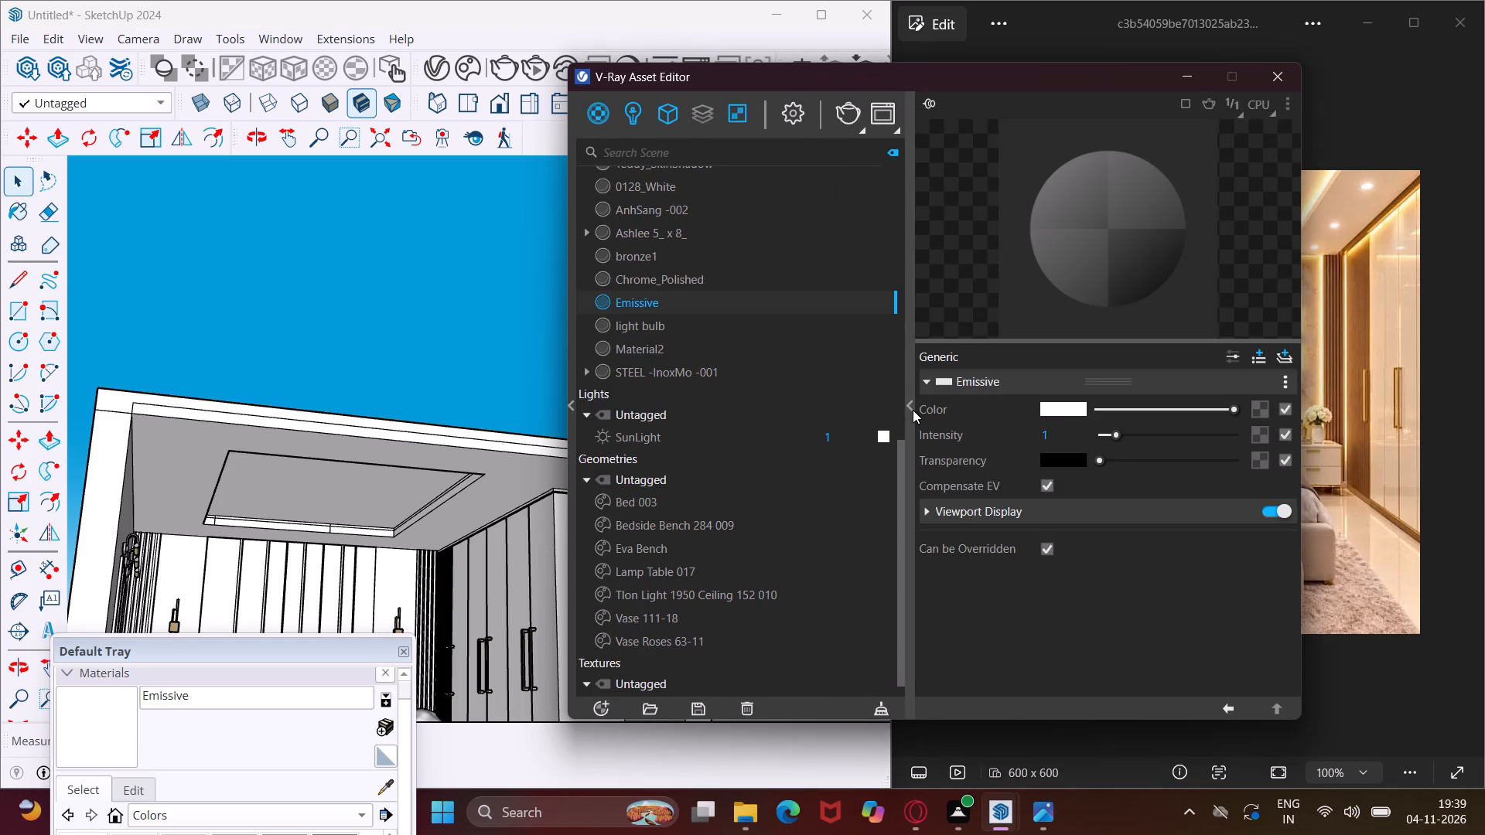
left_click(1057, 408)
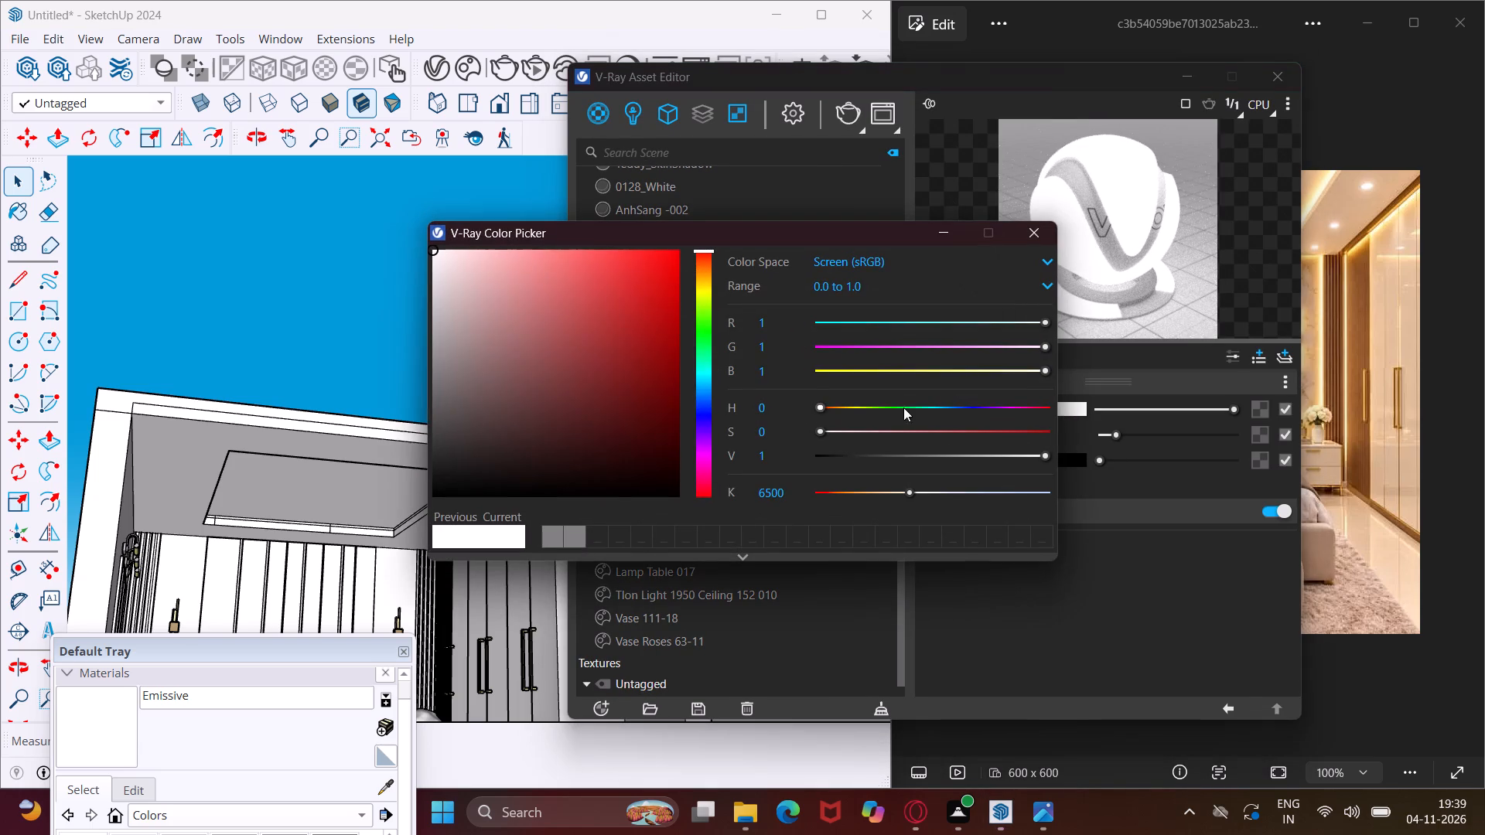
left_click(700, 291)
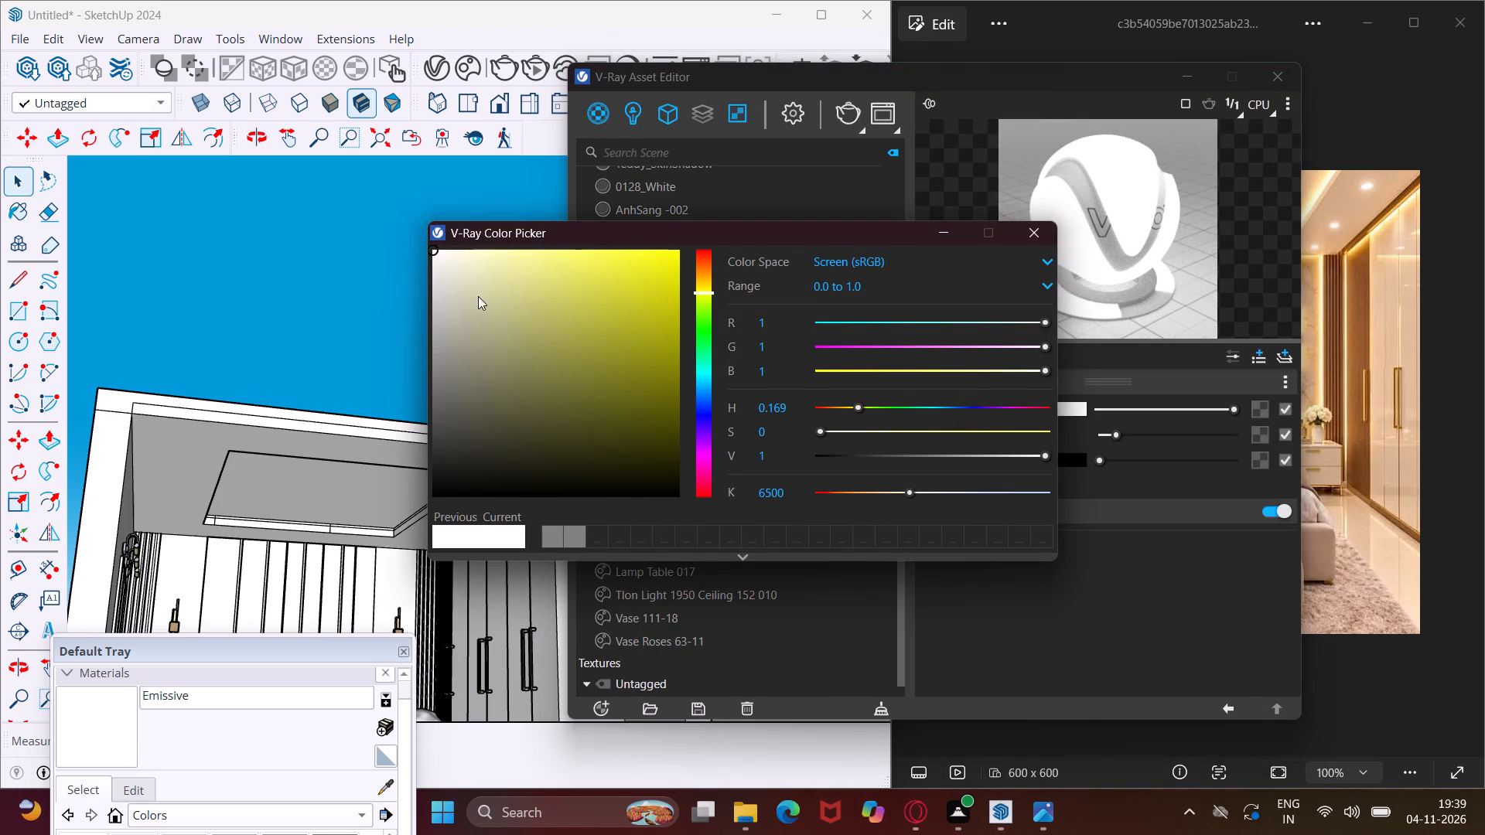
left_click(477, 290)
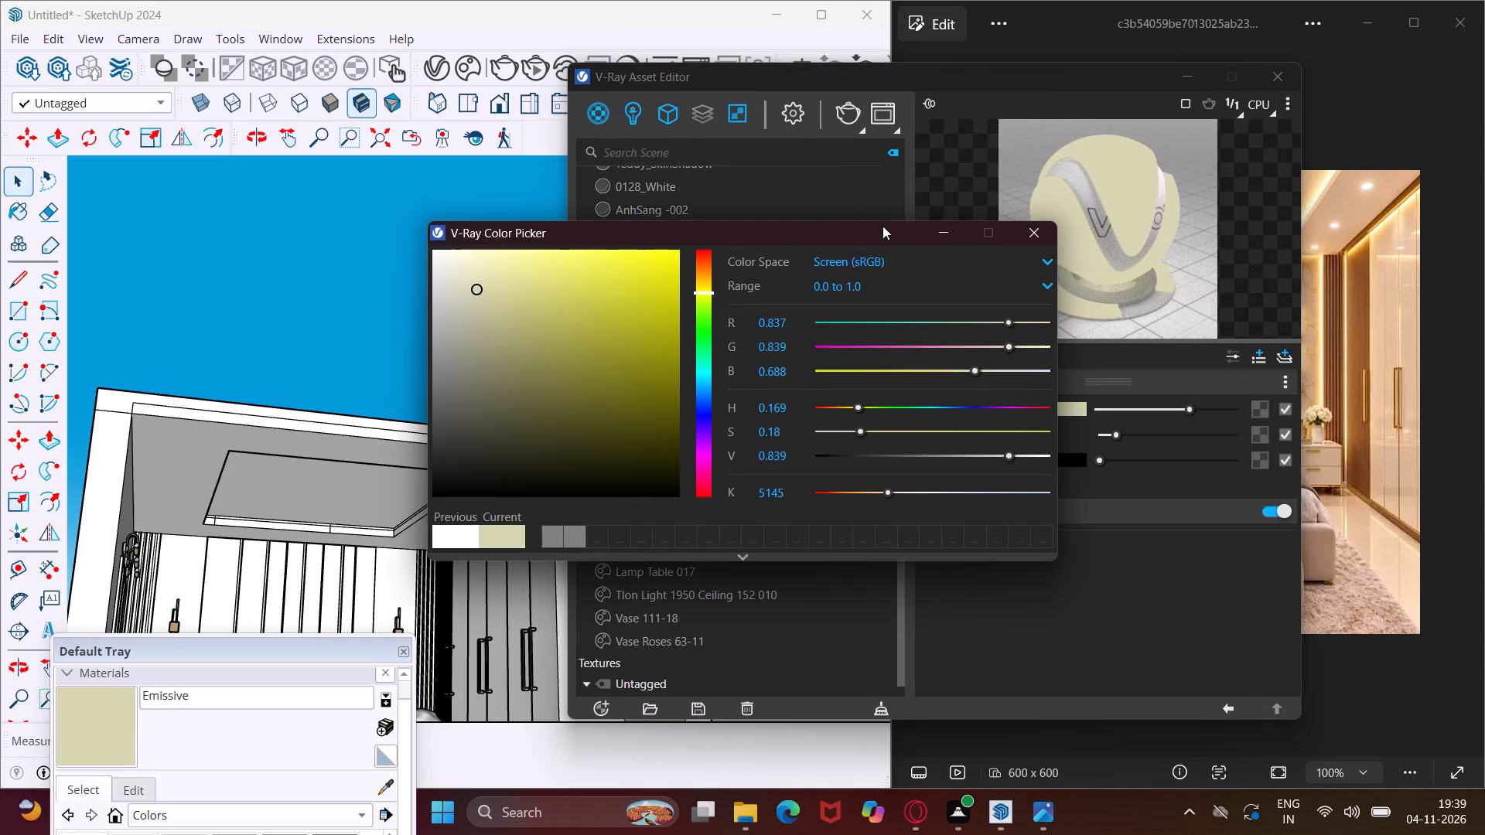
left_click(939, 232)
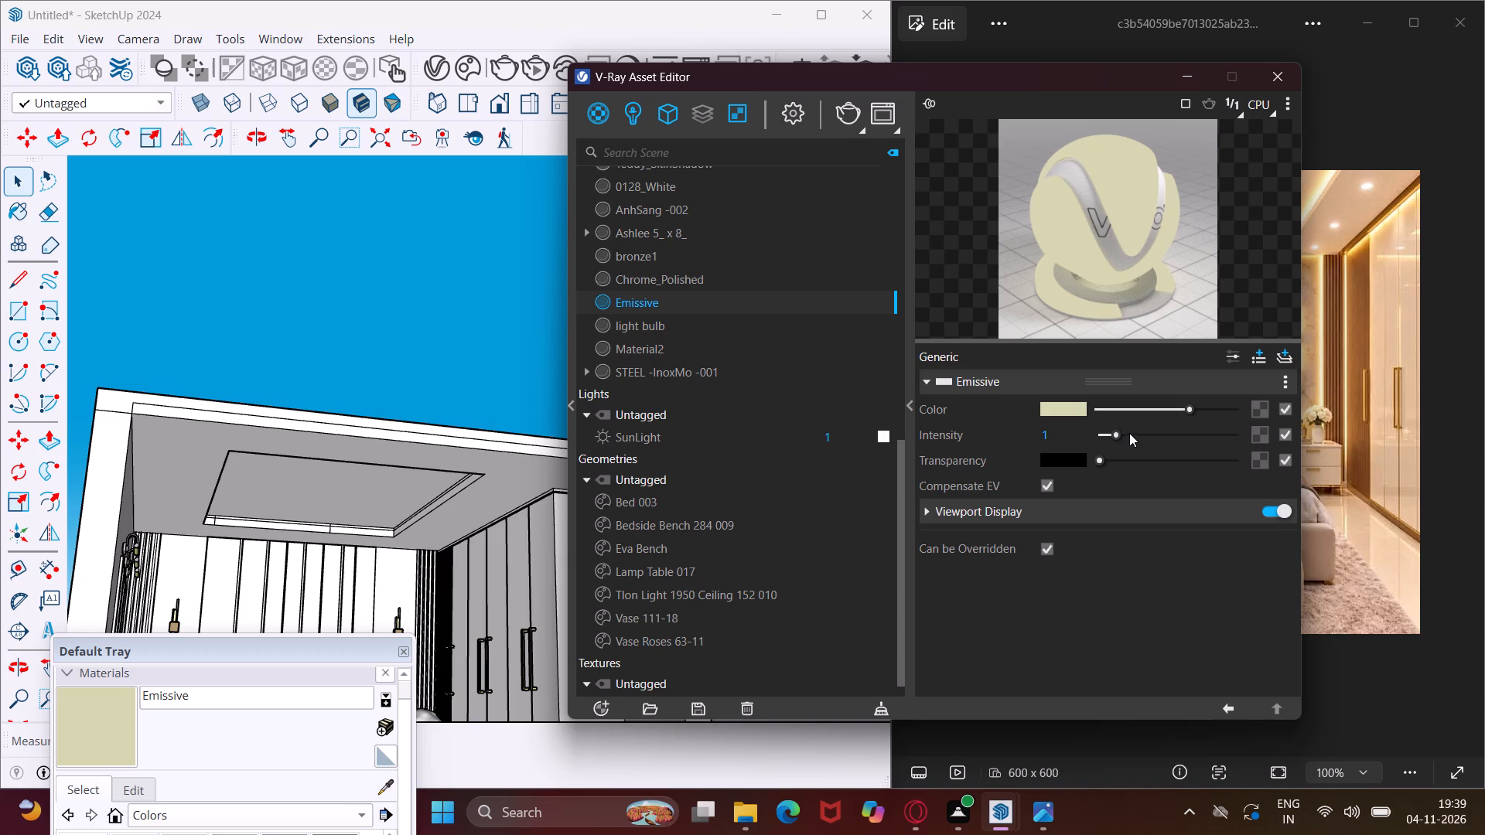
Set the Emissive material's intensity to 0.9 and minimize the V-Ray Asset Editor.
left_click(1132, 434)
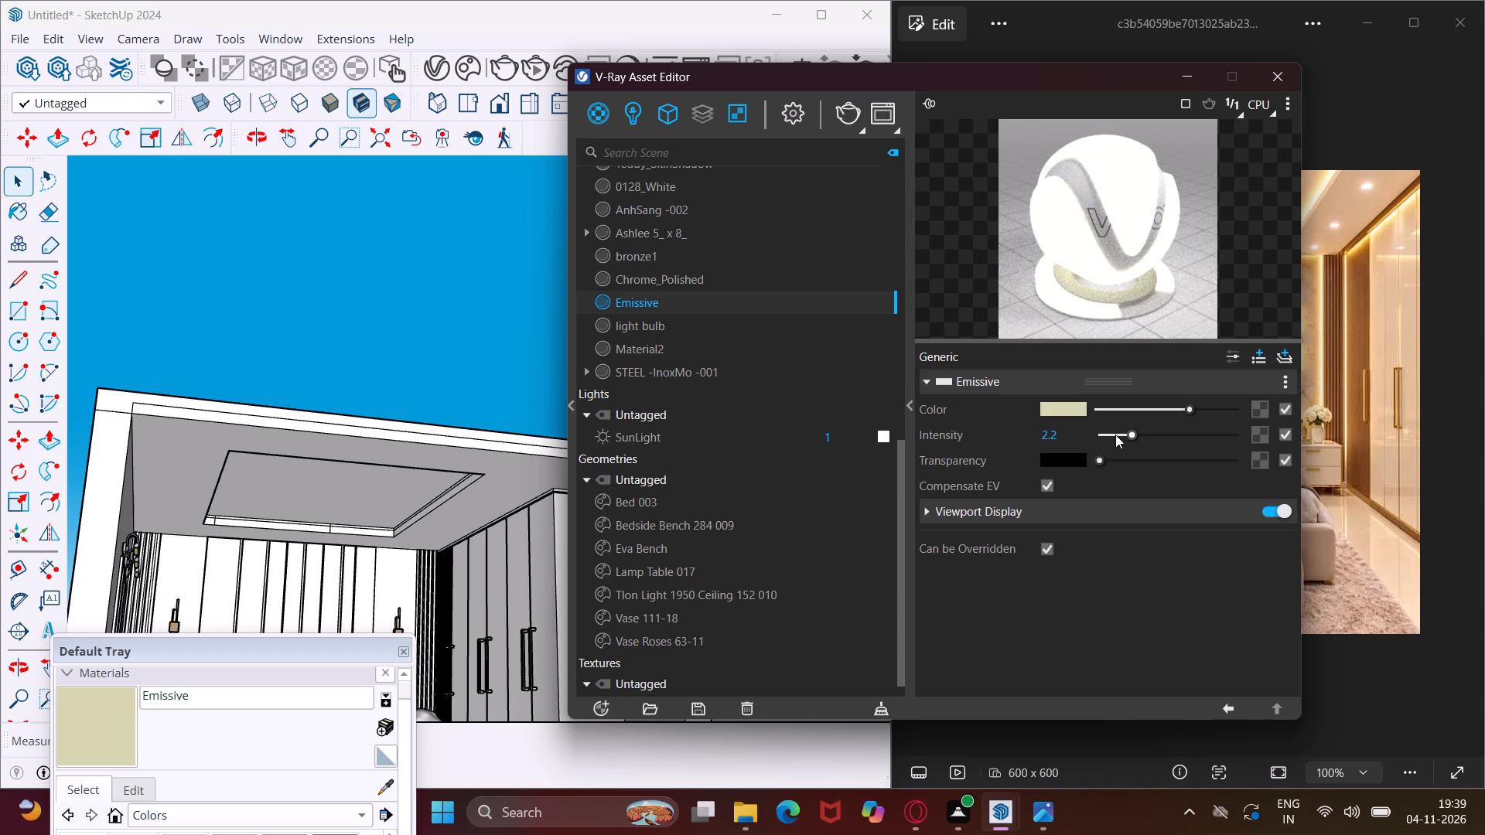
left_click(1115, 435)
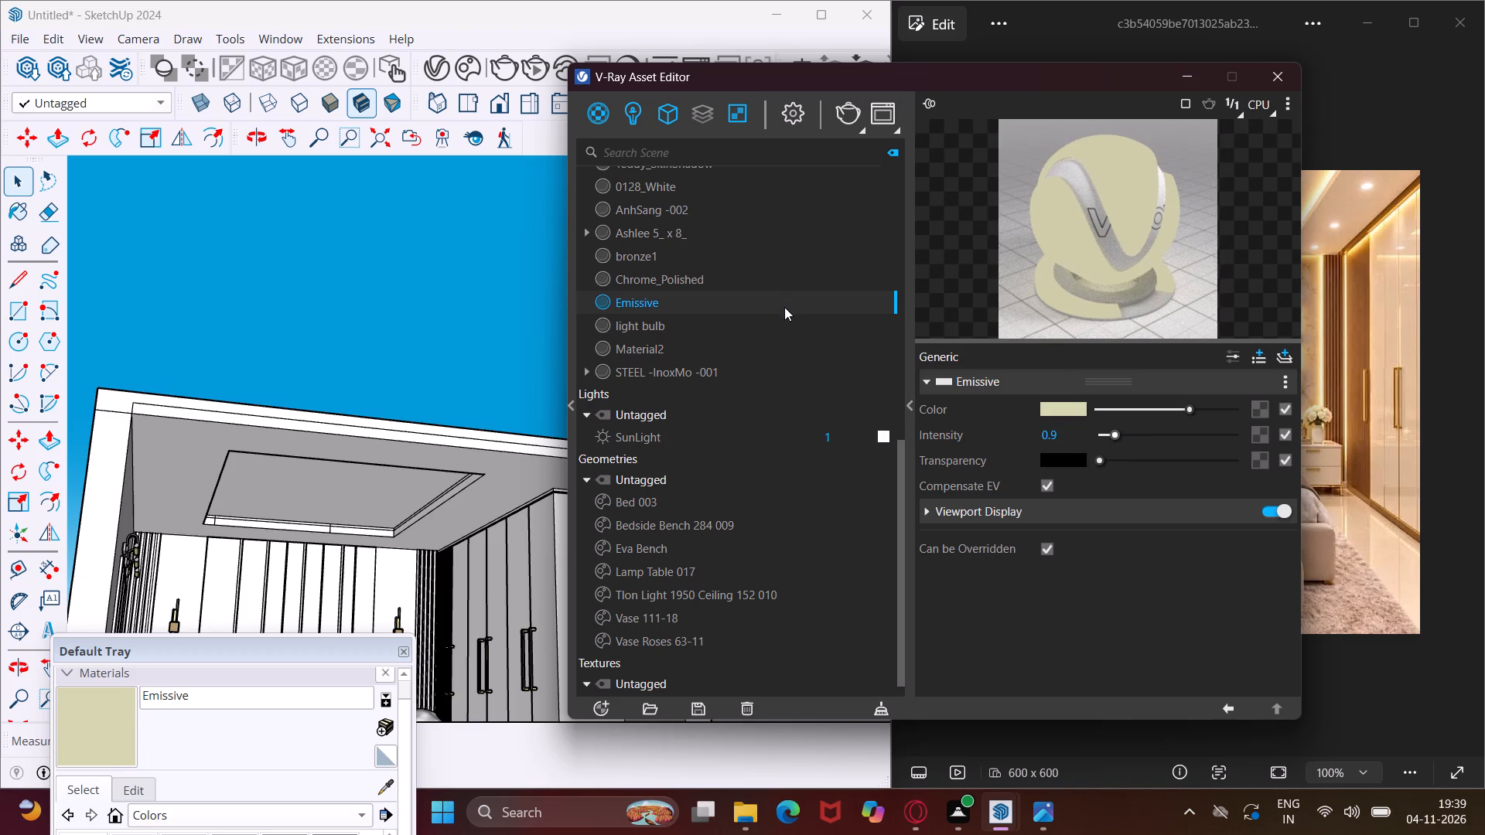
double_click(784, 307)
left_click(1179, 80)
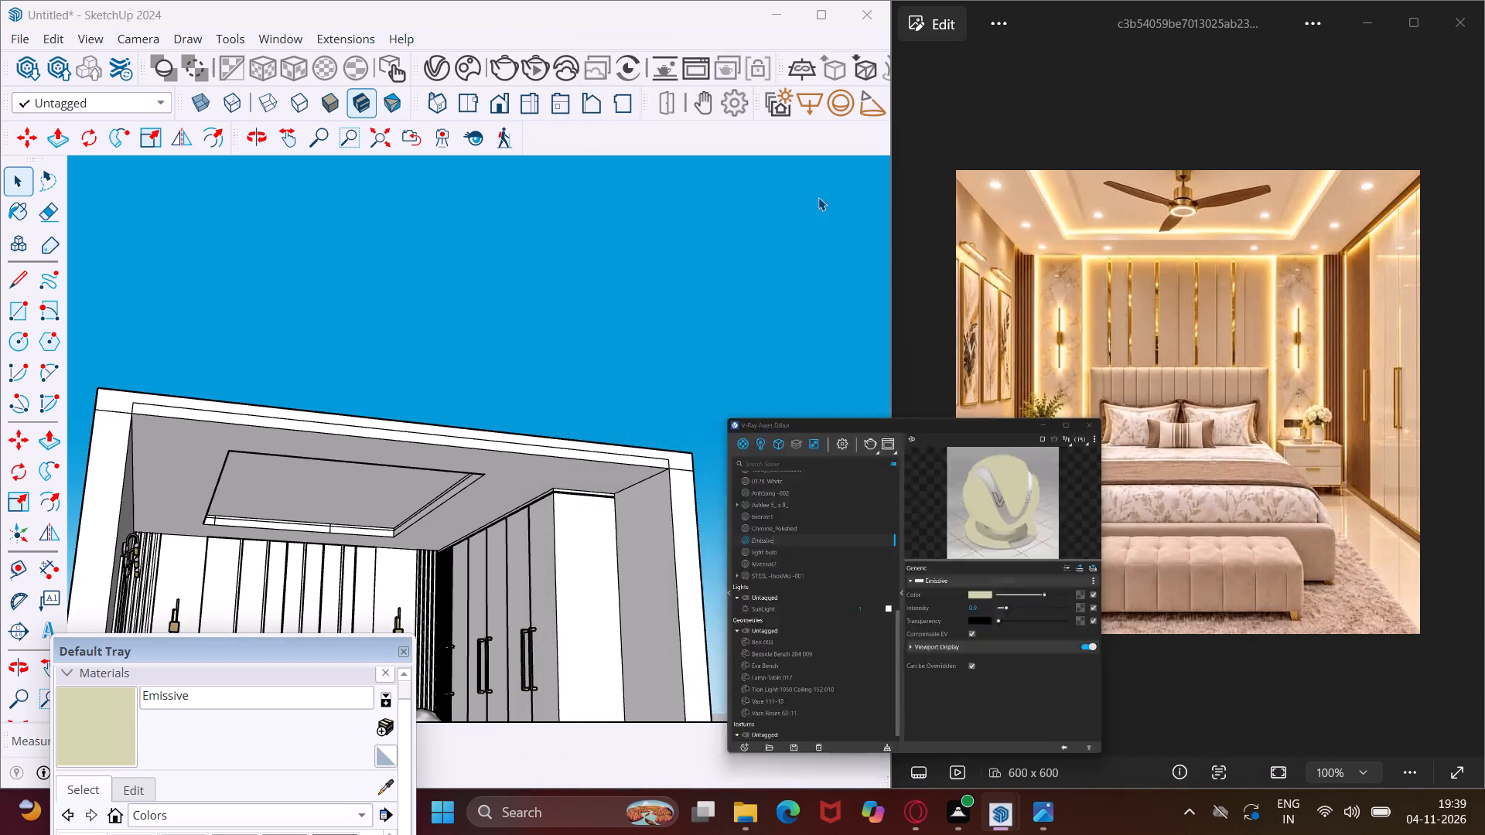
Copy the wall-side vertical edge of the bed-side slat in the wardrobe-side fluted panel about midway across its side face.
scroll(472, 323, "down", 6)
middle_click_drag(435, 475, 435, 550)
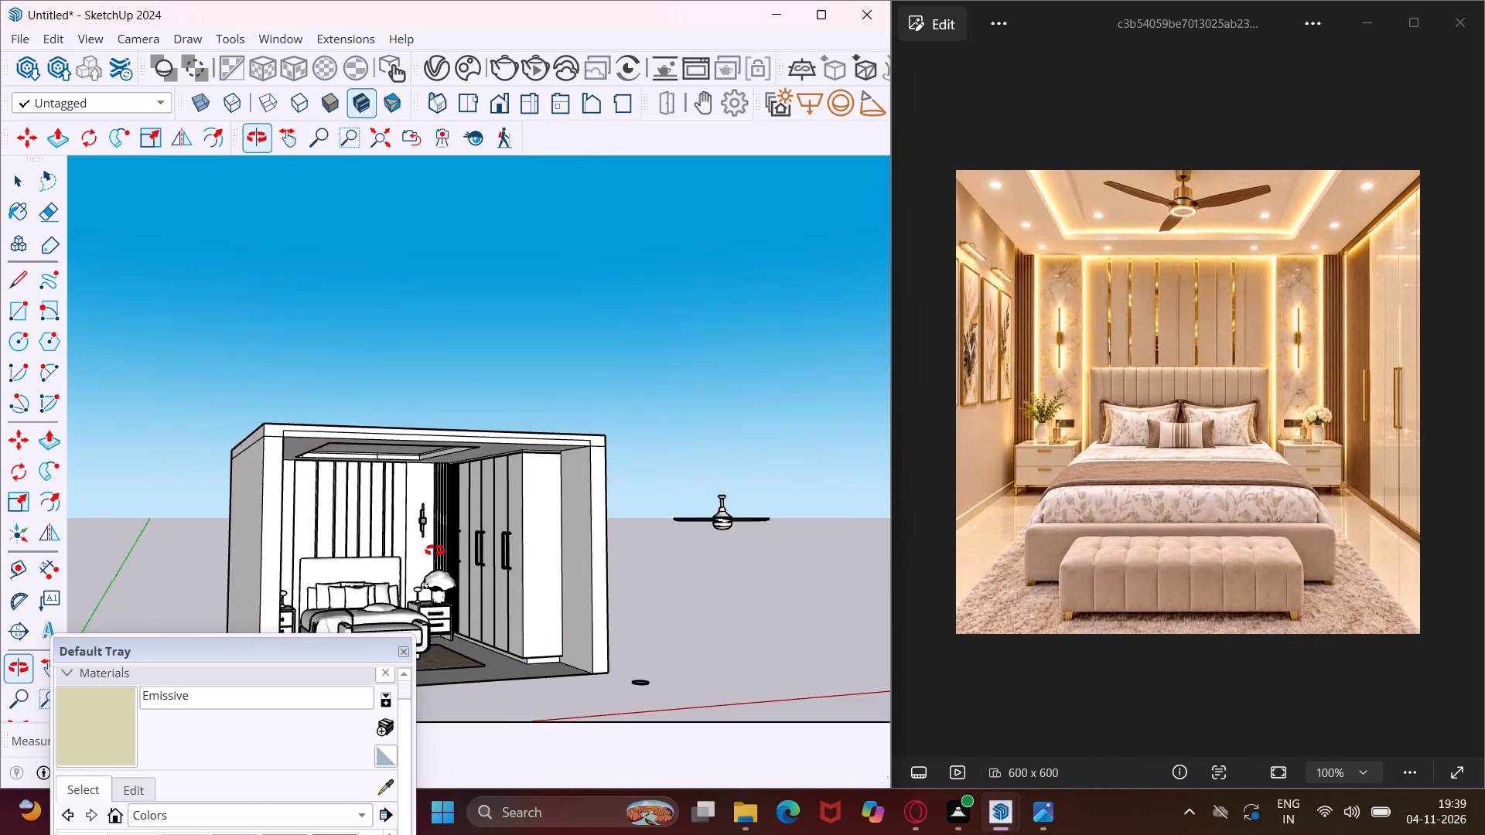
middle_click_drag(435, 550, 437, 595)
scroll(439, 569, "up", 5)
scroll(416, 435, "up", 5)
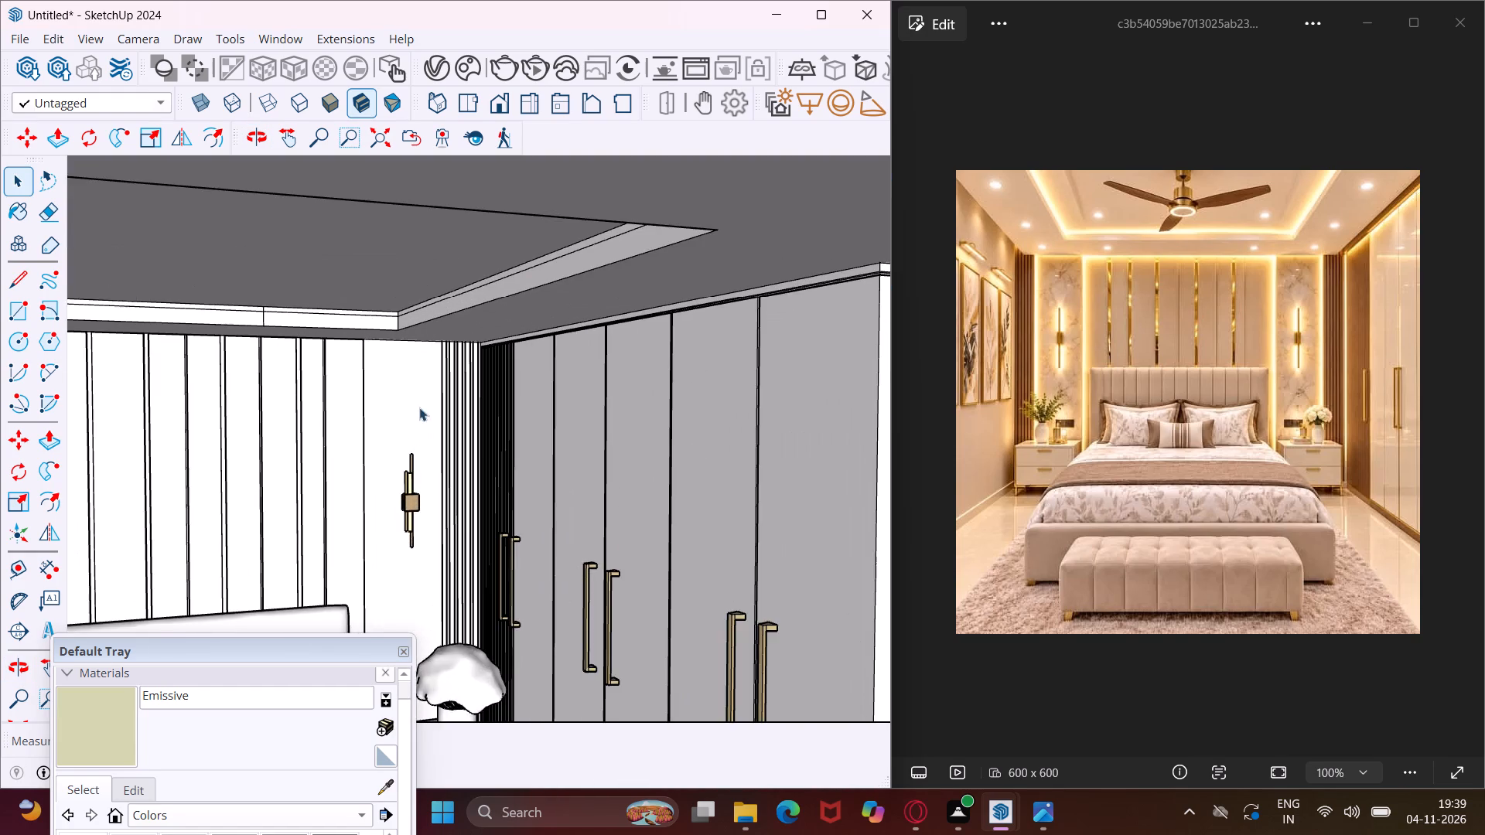
scroll(432, 383, "up", 16)
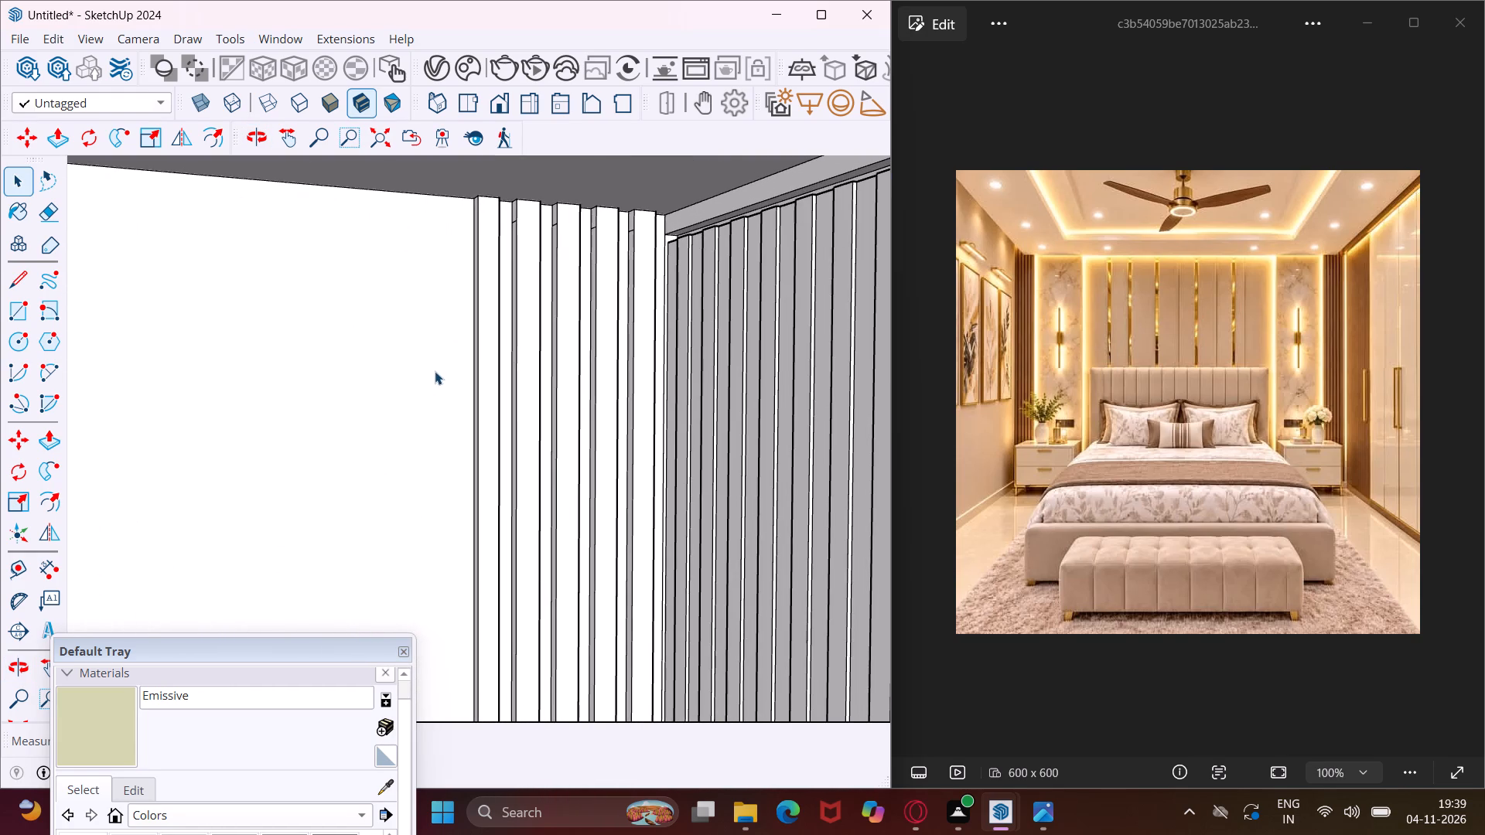
scroll(482, 203, "up", 4)
middle_click_drag(486, 219, 489, 221)
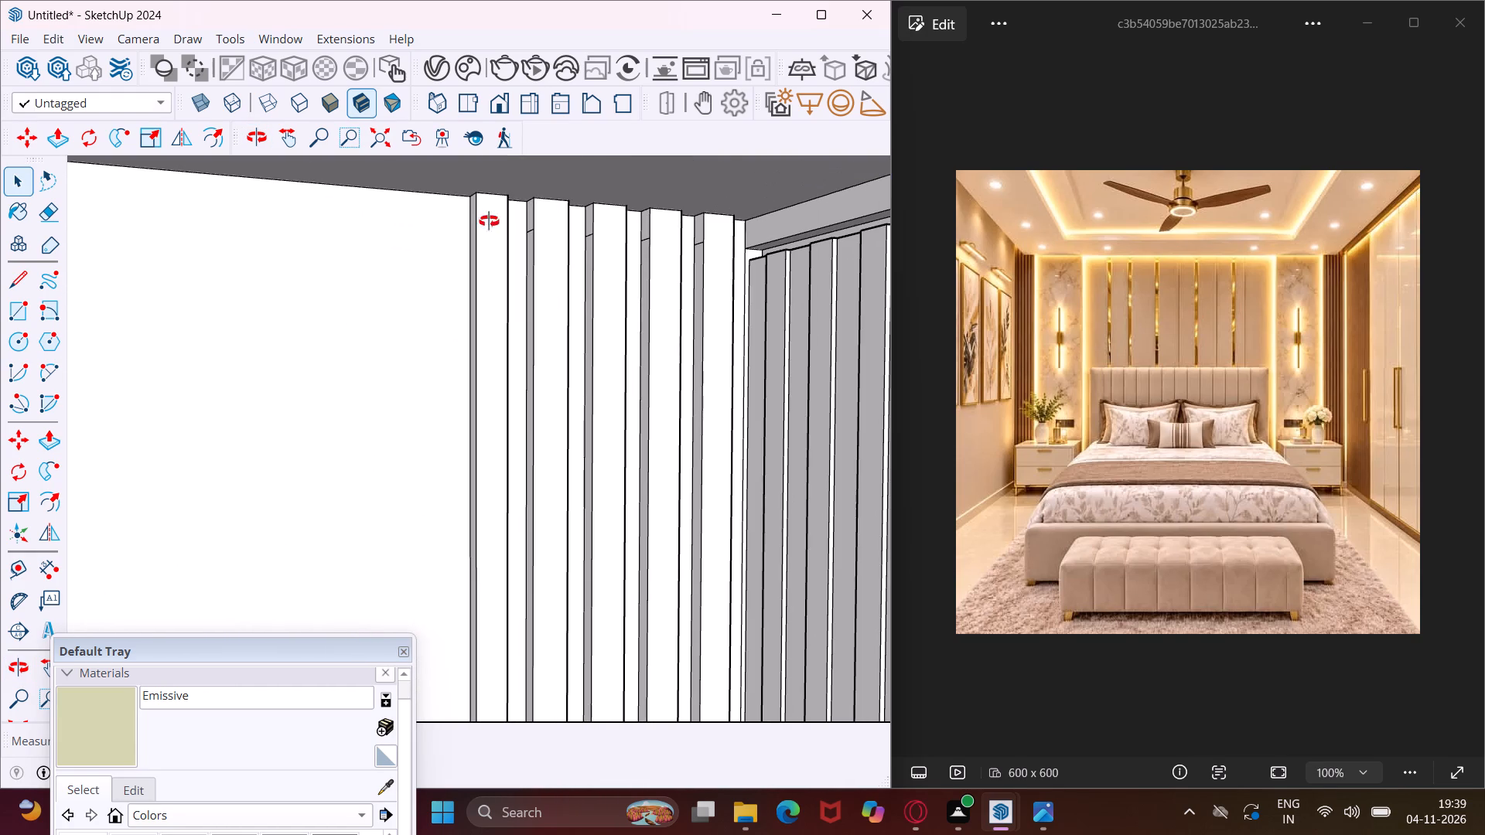
middle_click_drag(489, 221, 537, 235)
scroll(473, 218, "up", 4)
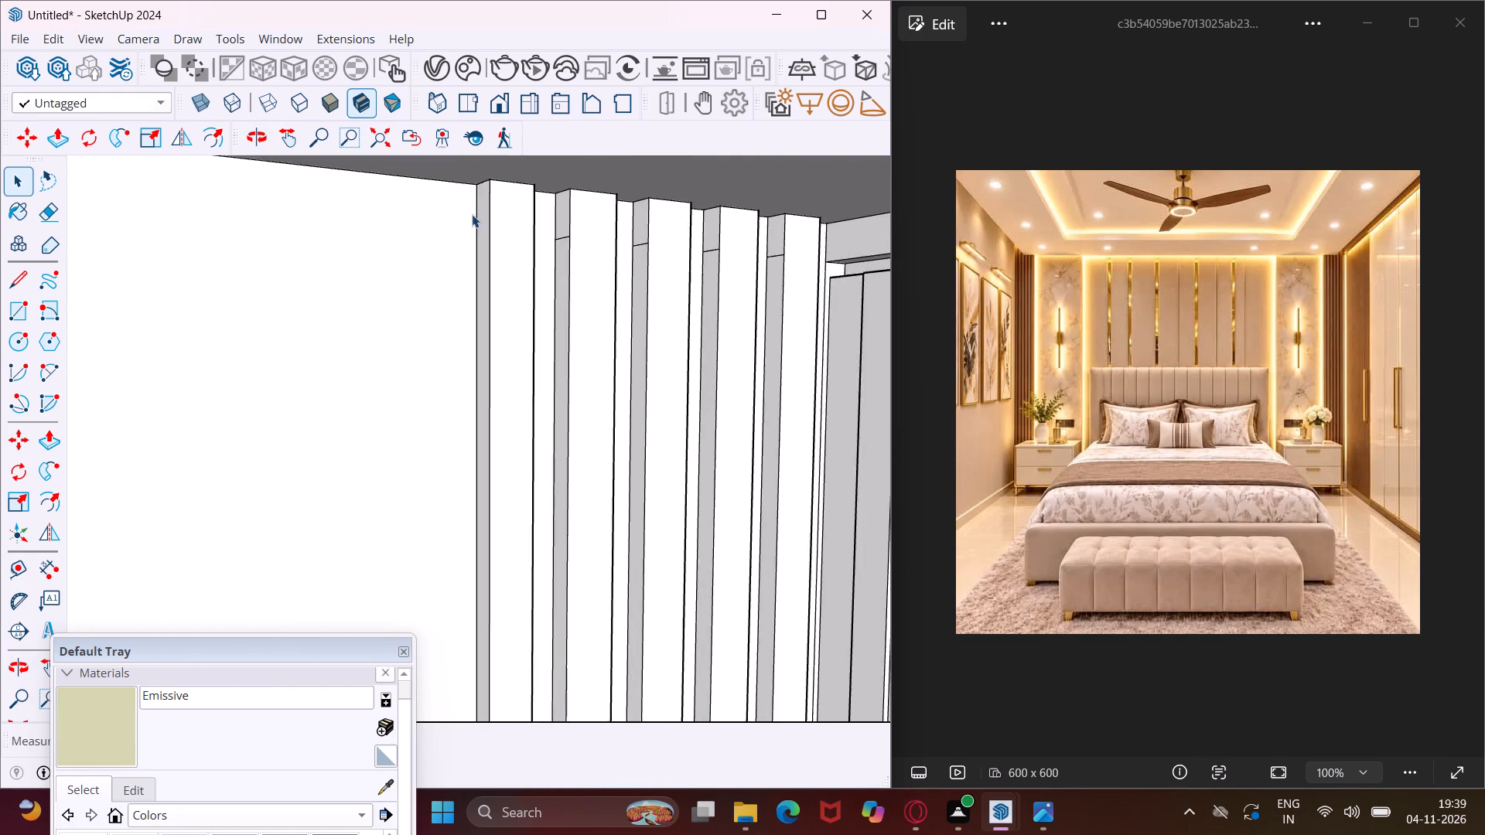
scroll(472, 214, "up", 7)
left_click(477, 200)
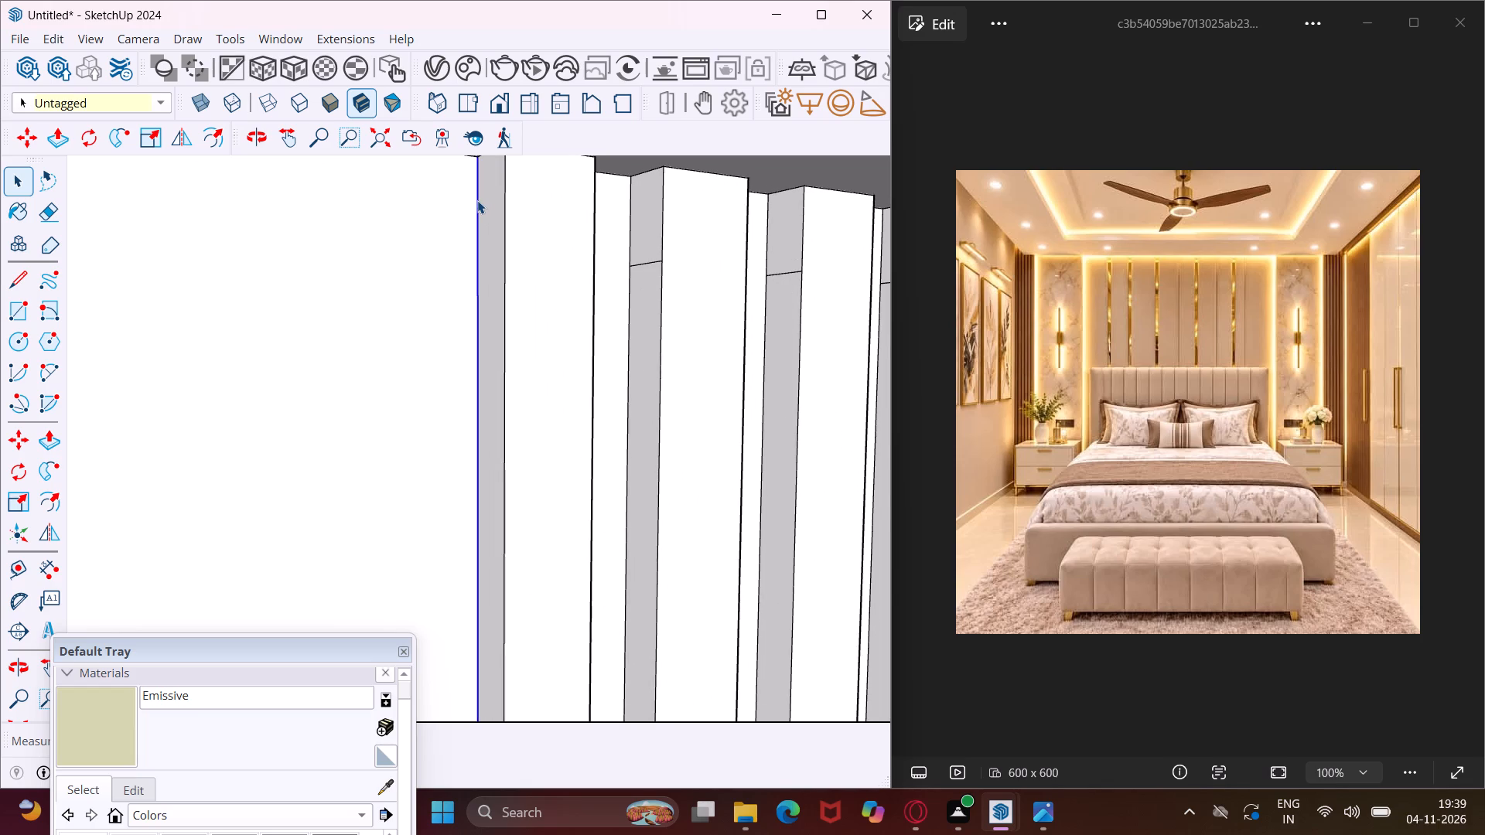
scroll(477, 200, "down", 6)
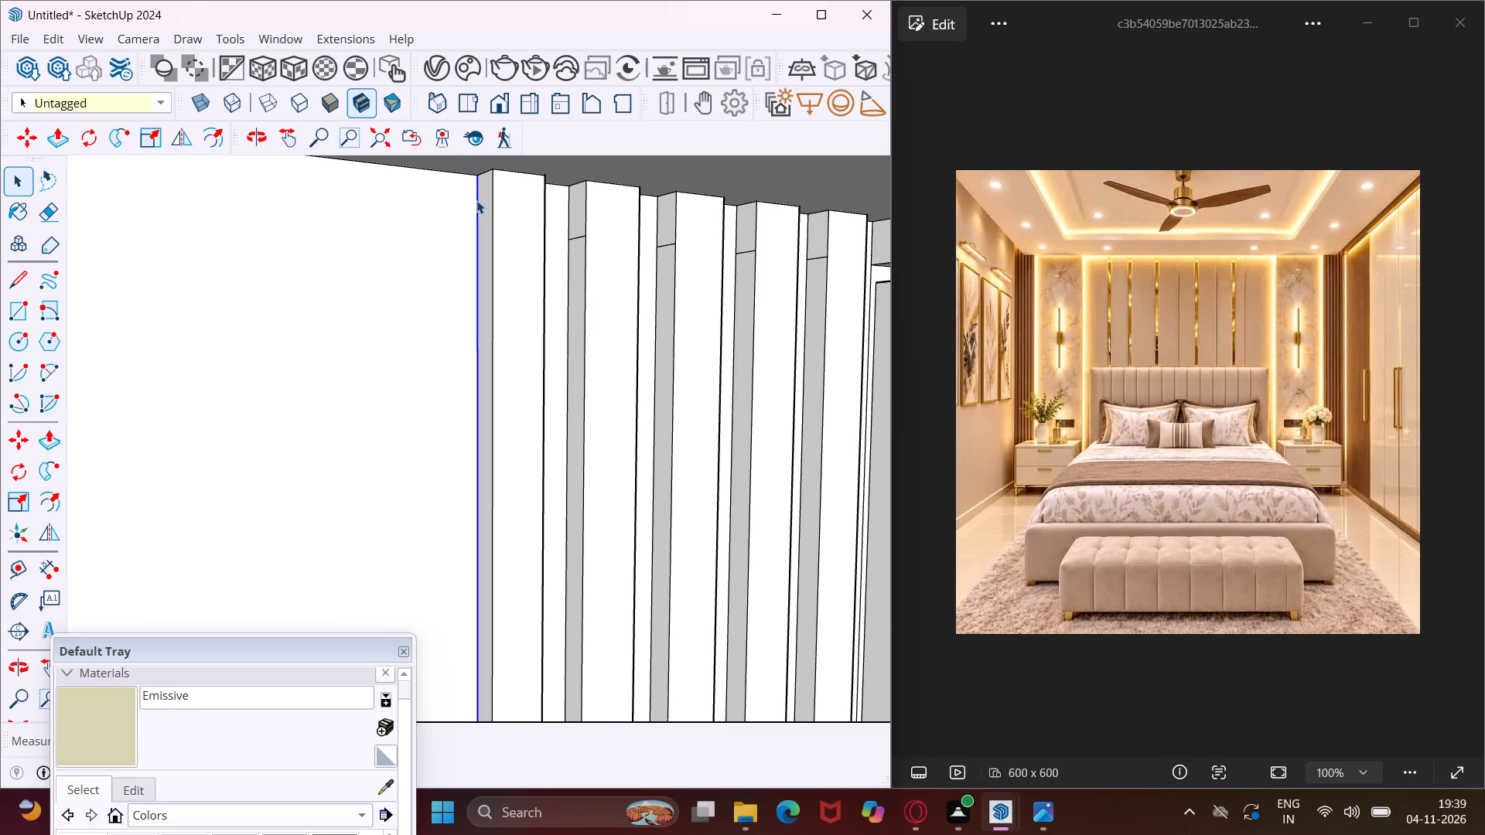
key("m")
scroll(476, 178, "up", 8)
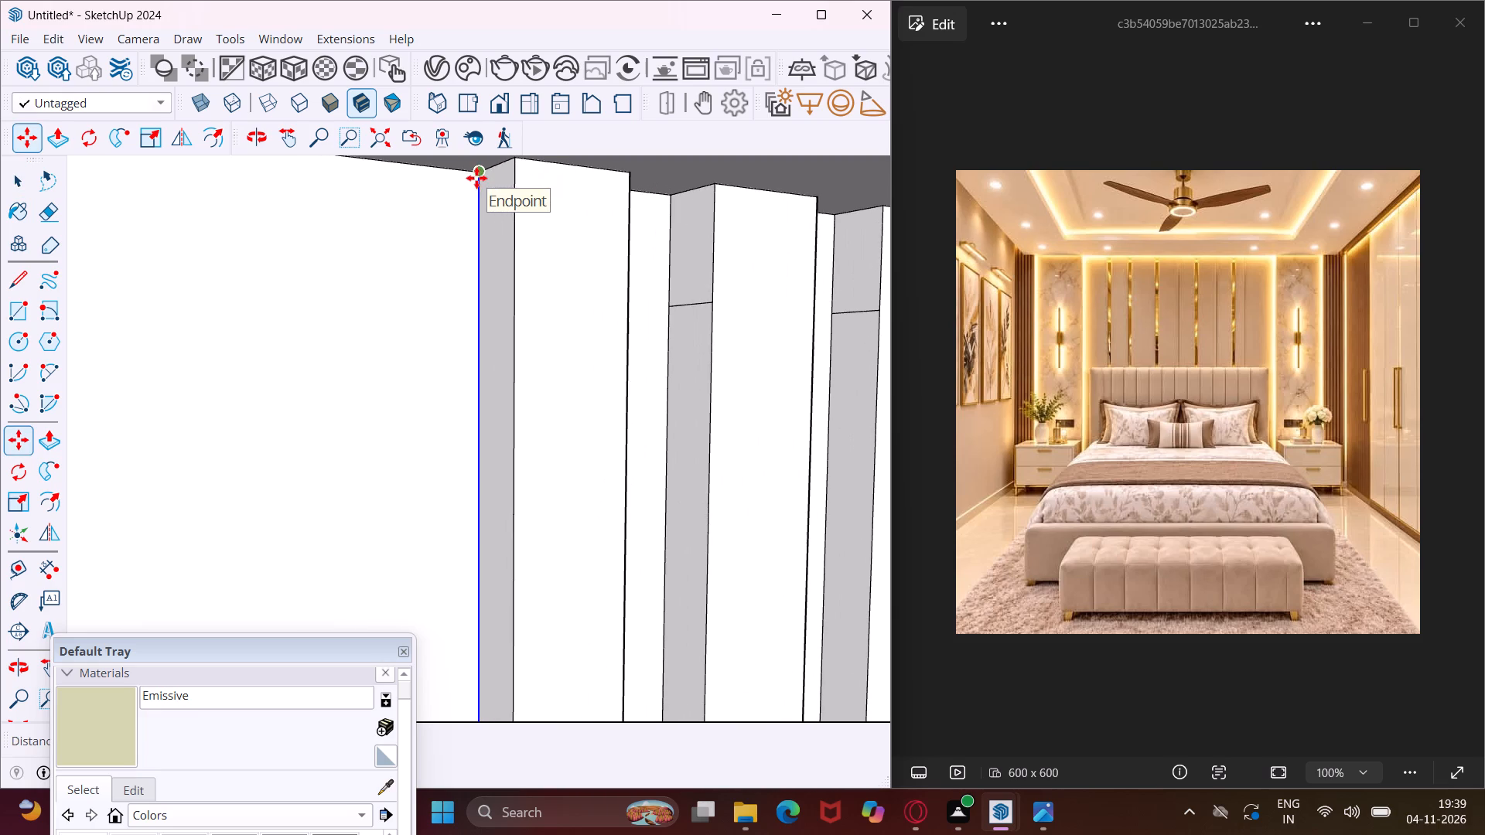
left_click(475, 174)
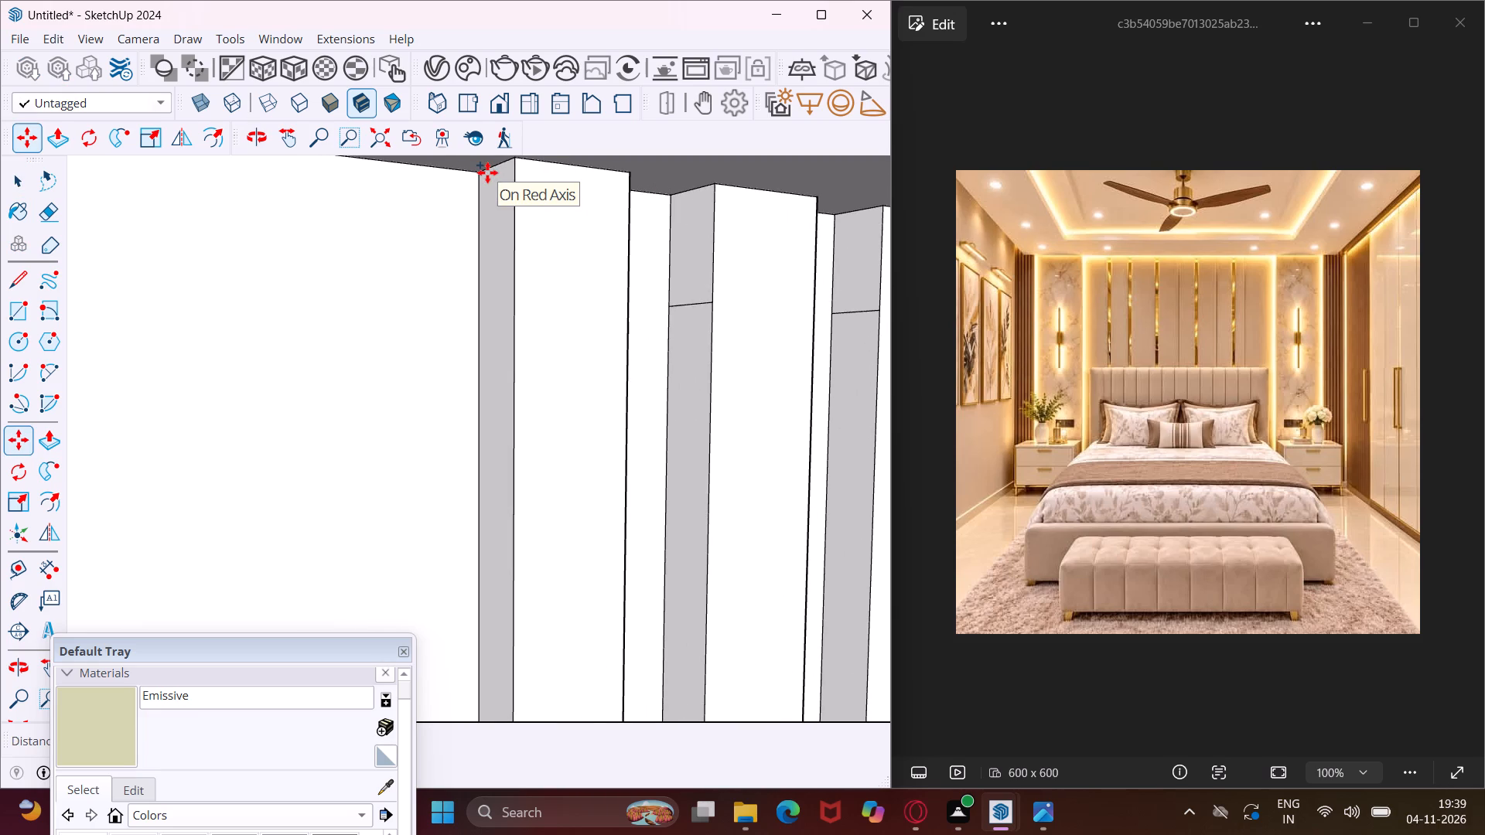
left_click(500, 165)
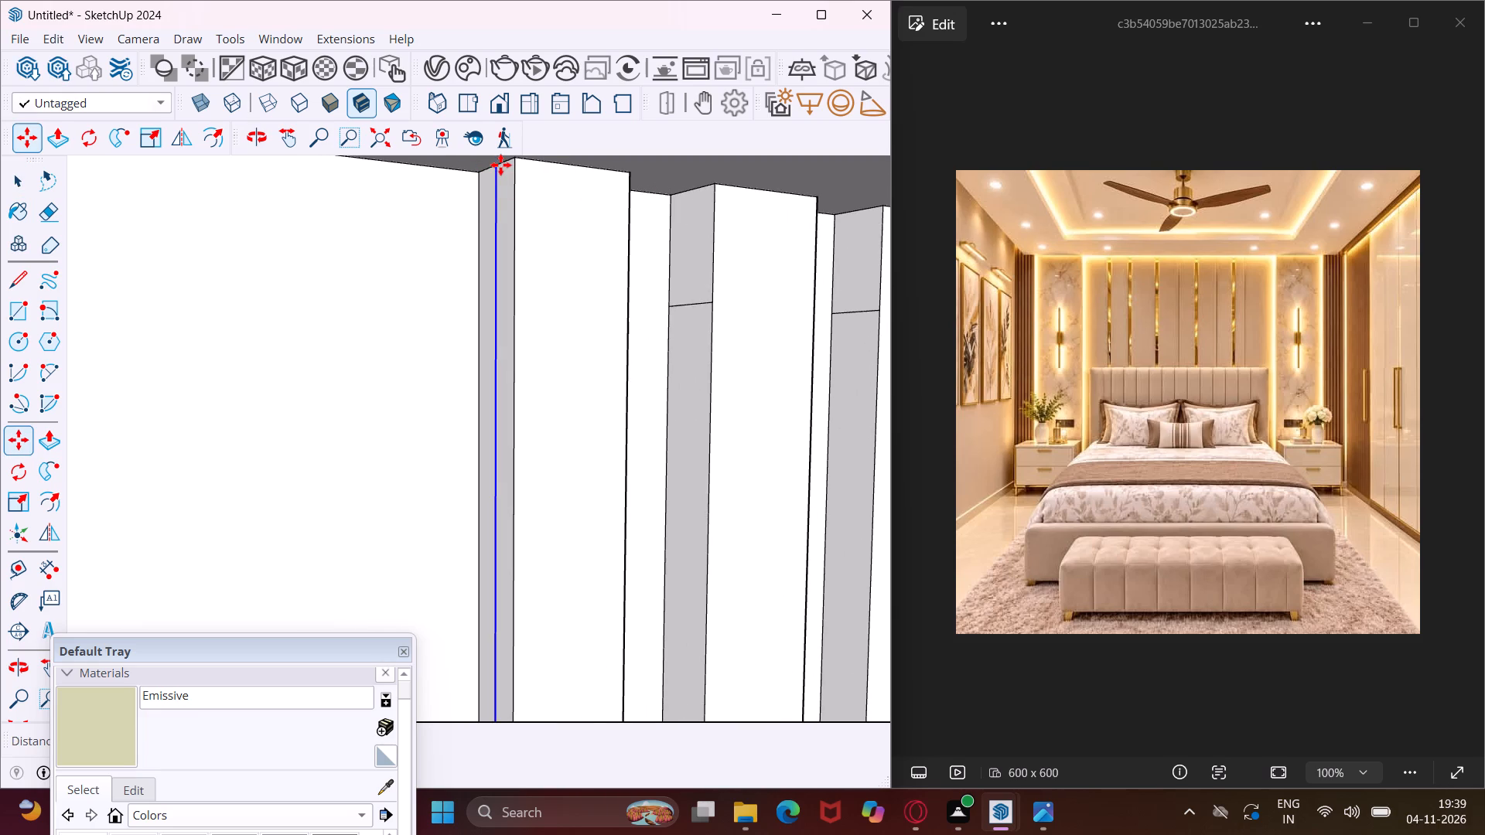
Copy the front vertical edge of the fluted panel's last slat, nearest the wardrobe, across its side face toward the wall.
scroll(449, 213, "down", 17)
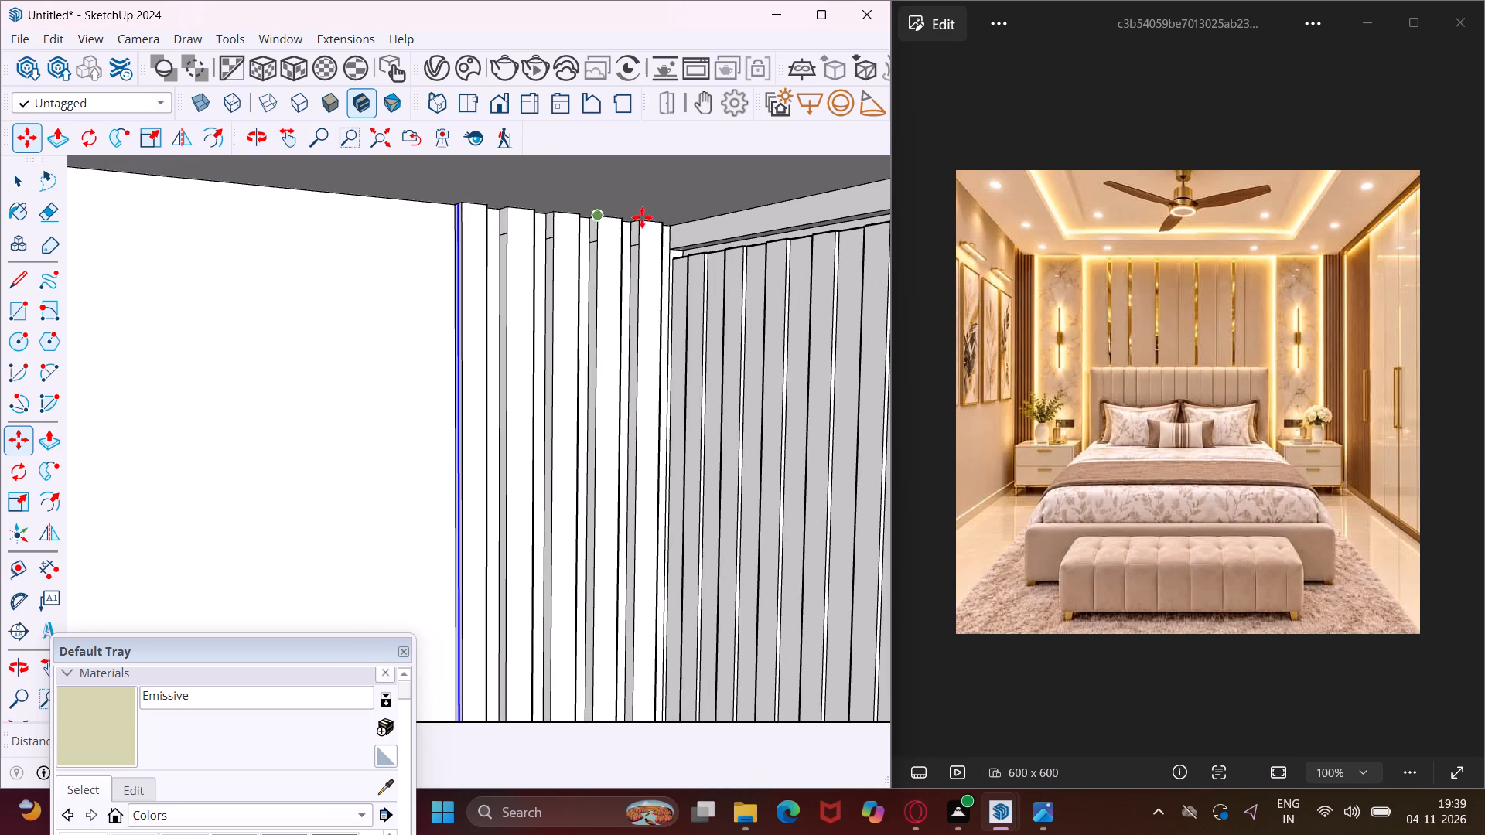
middle_click_drag(673, 228, 618, 237)
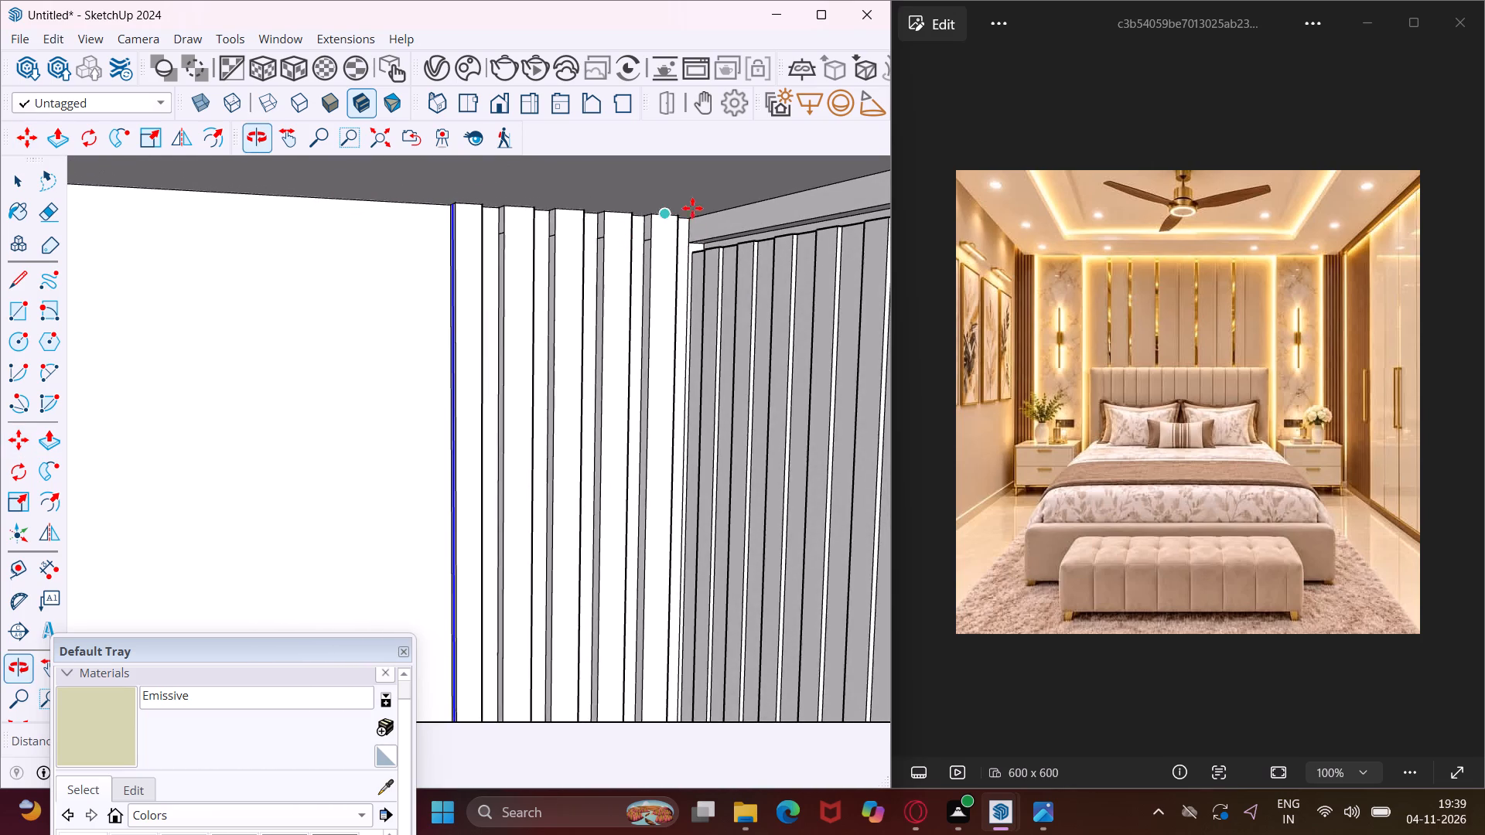
scroll(697, 206, "up", 5)
scroll(679, 210, "up", 16)
middle_click_drag(695, 223, 688, 223)
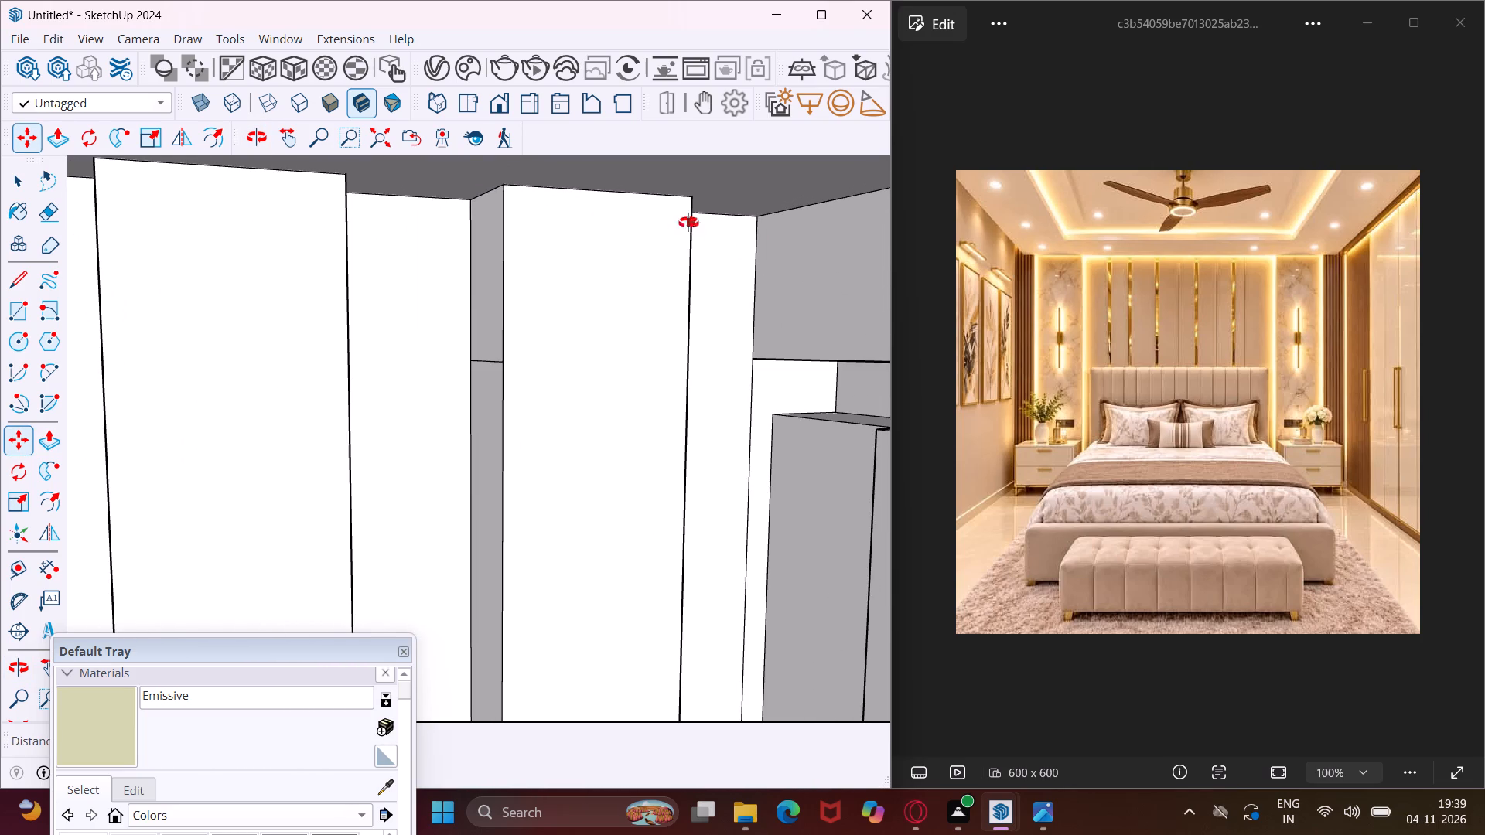
middle_click_drag(688, 223, 460, 254)
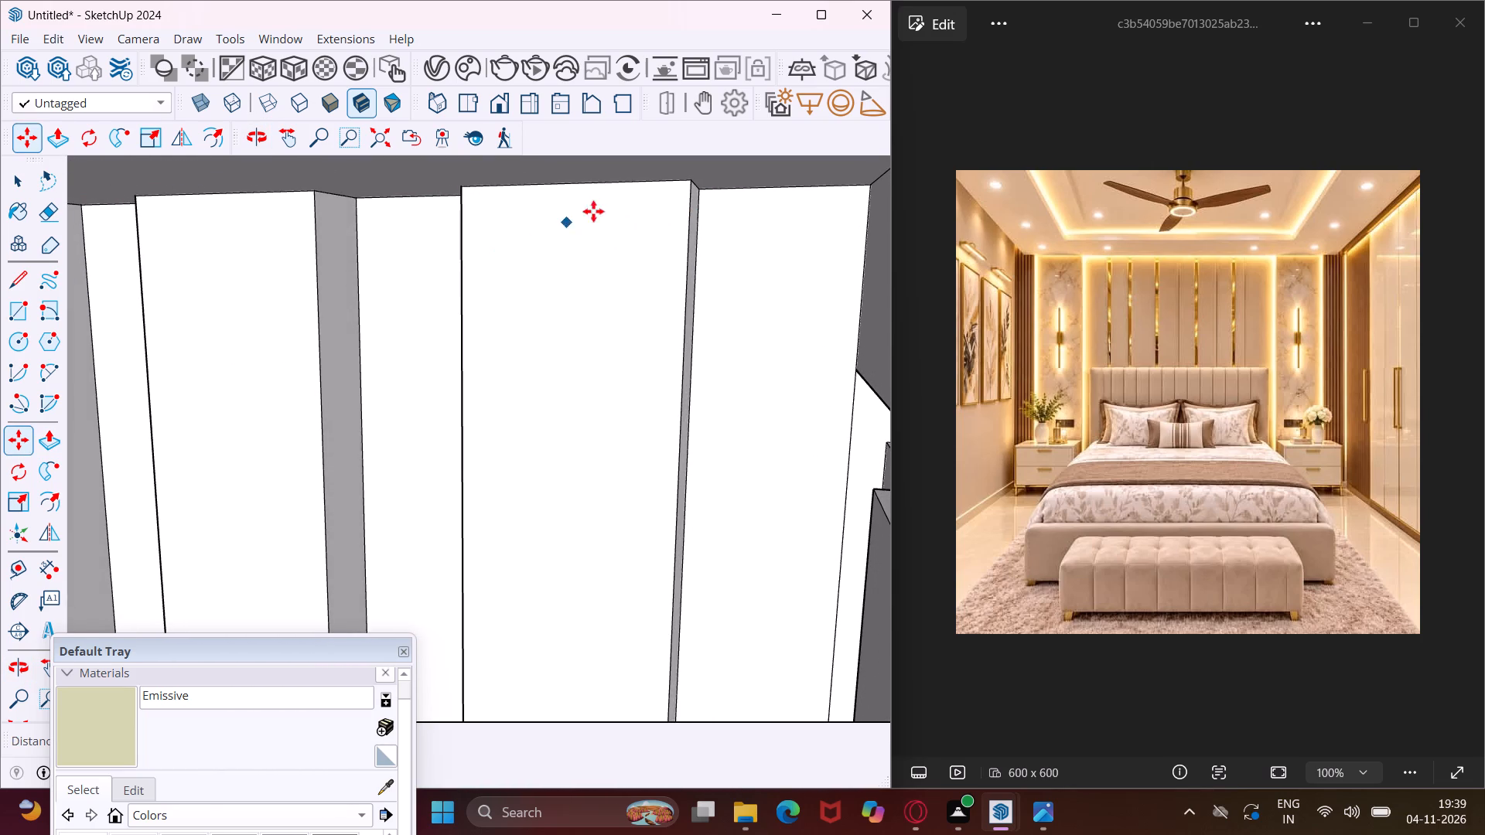
key("Escape")
scroll(654, 191, "up", 3)
key("space")
scroll(707, 193, "up", 5)
middle_click_drag(718, 187, 687, 195)
scroll(723, 182, "up", 5)
scroll(692, 181, "down", 4)
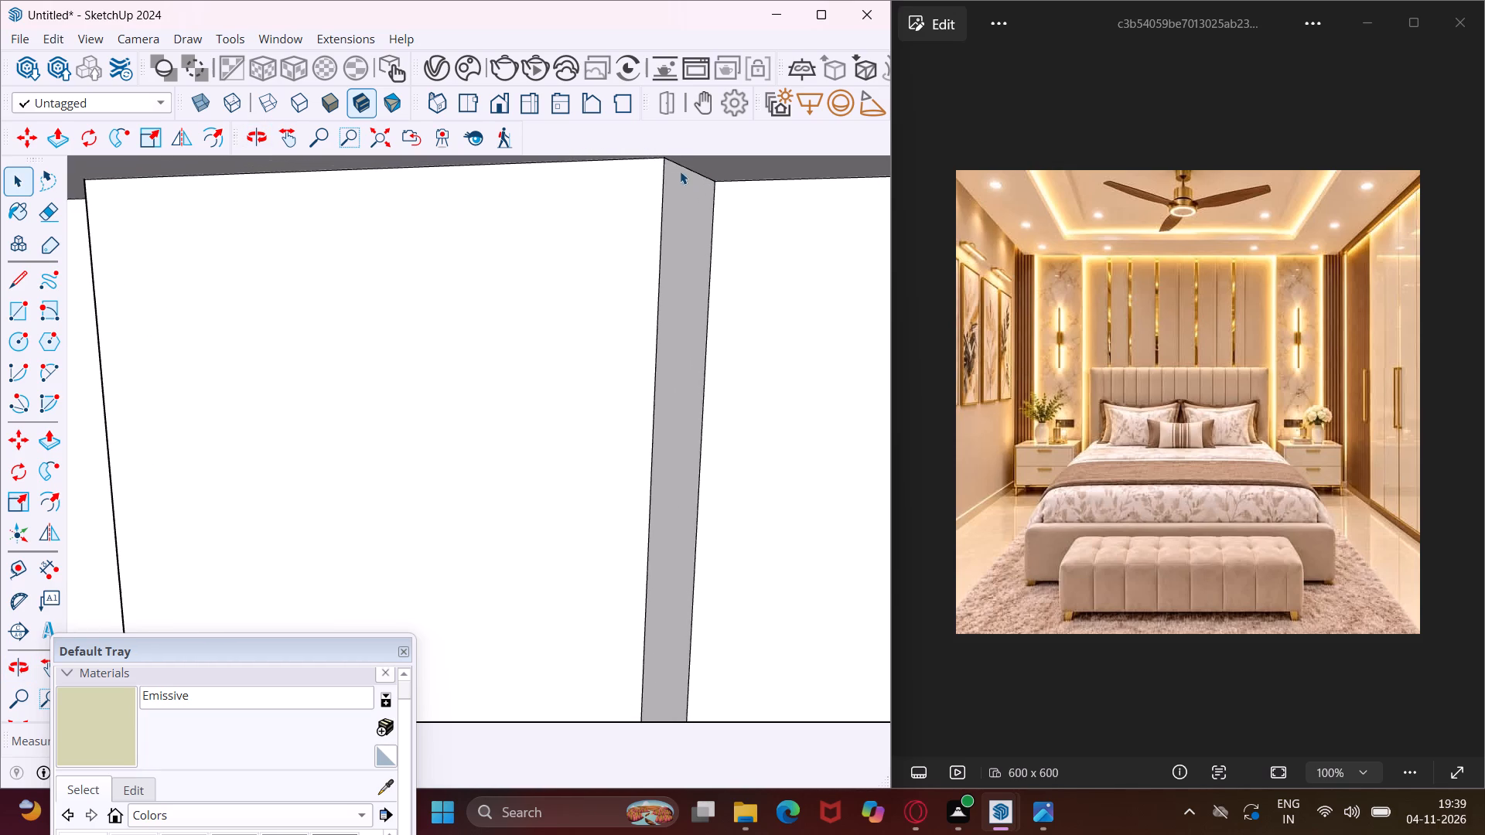
left_click(665, 162)
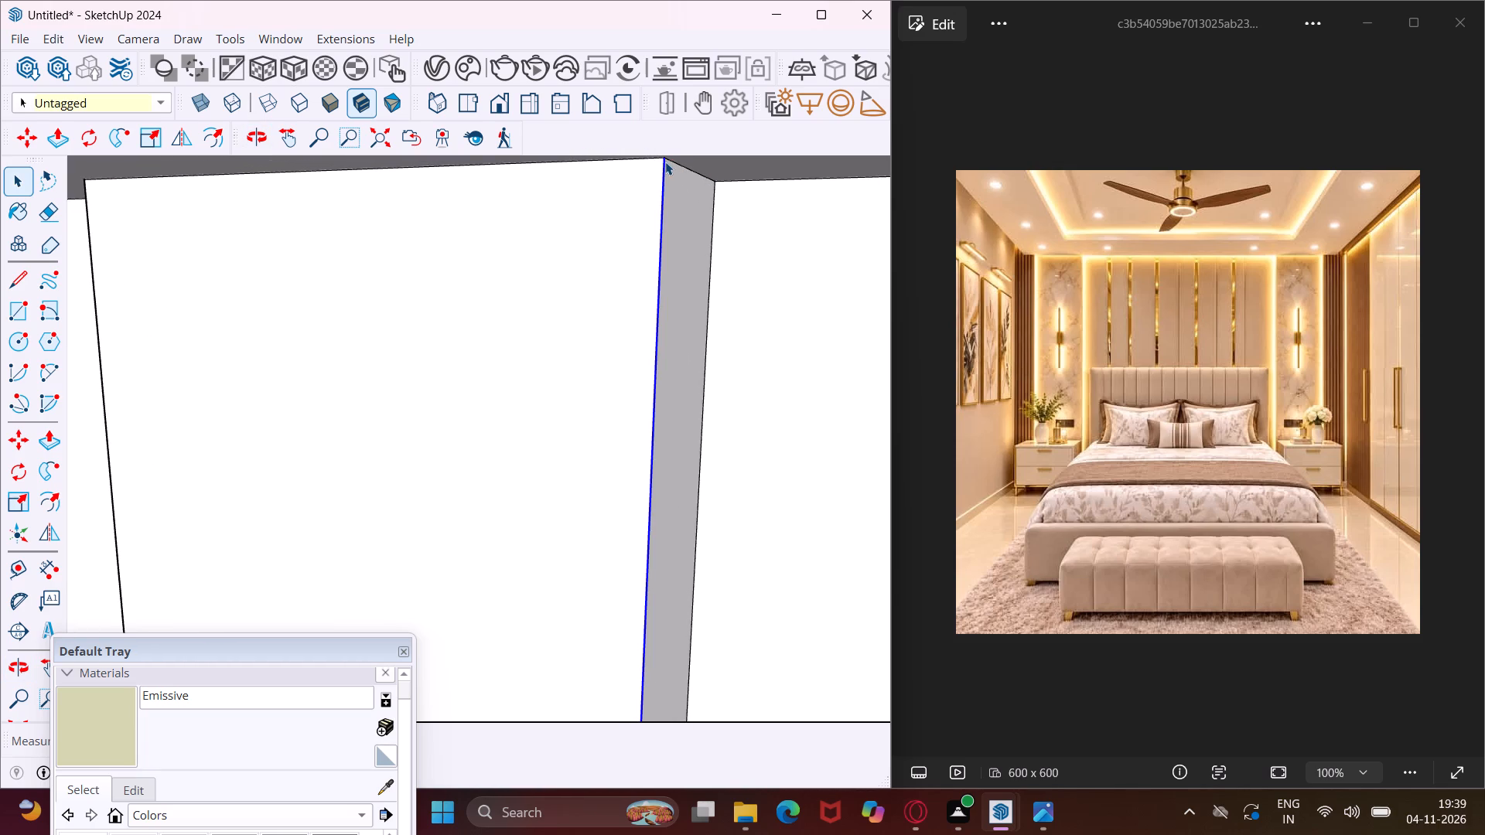
key("m")
scroll(676, 161, "up", 2)
middle_click_drag(671, 184, 671, 193)
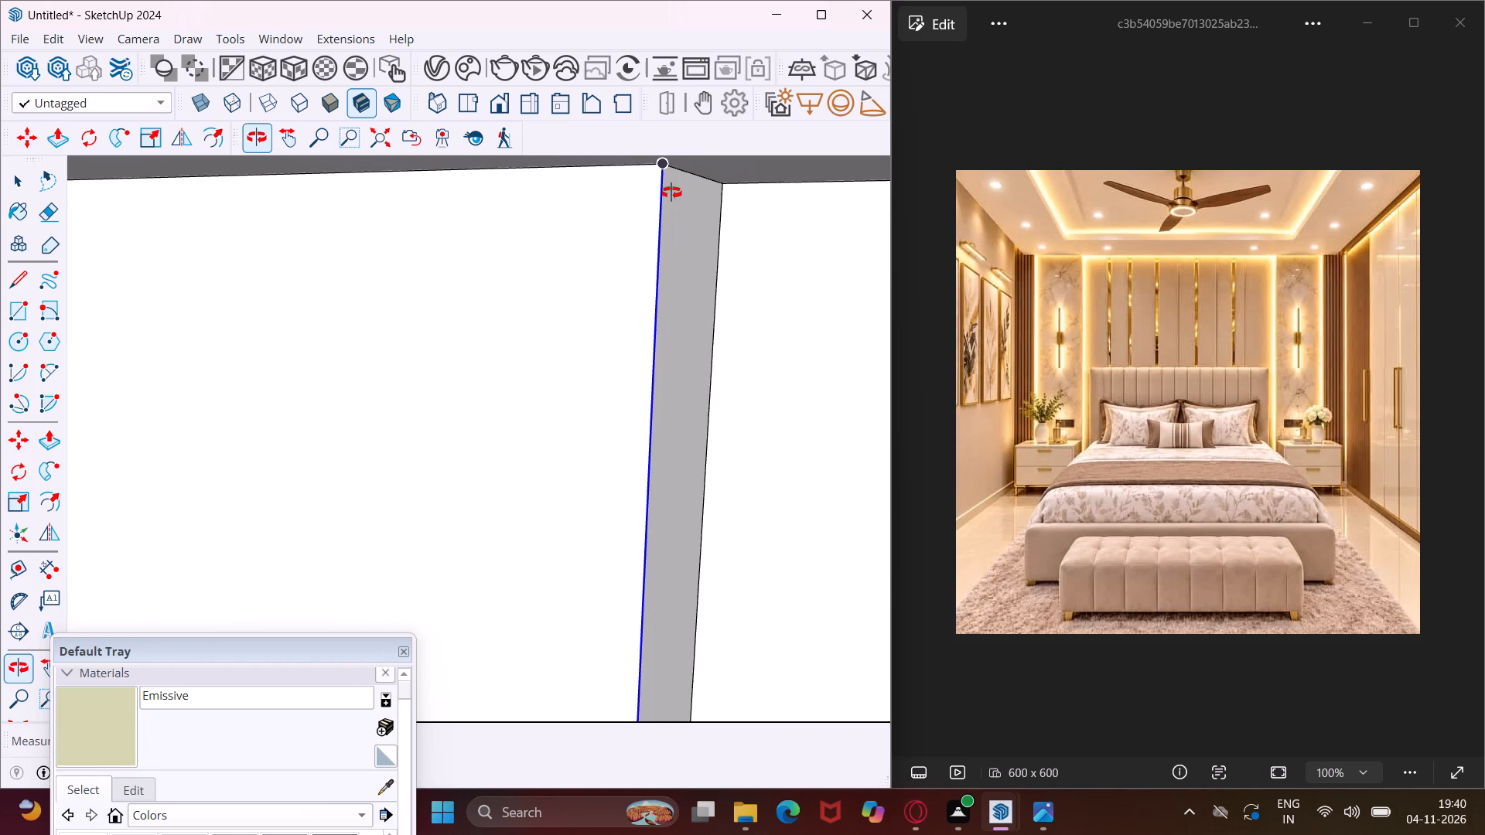
middle_click_drag(671, 193, 676, 200)
left_click(670, 172)
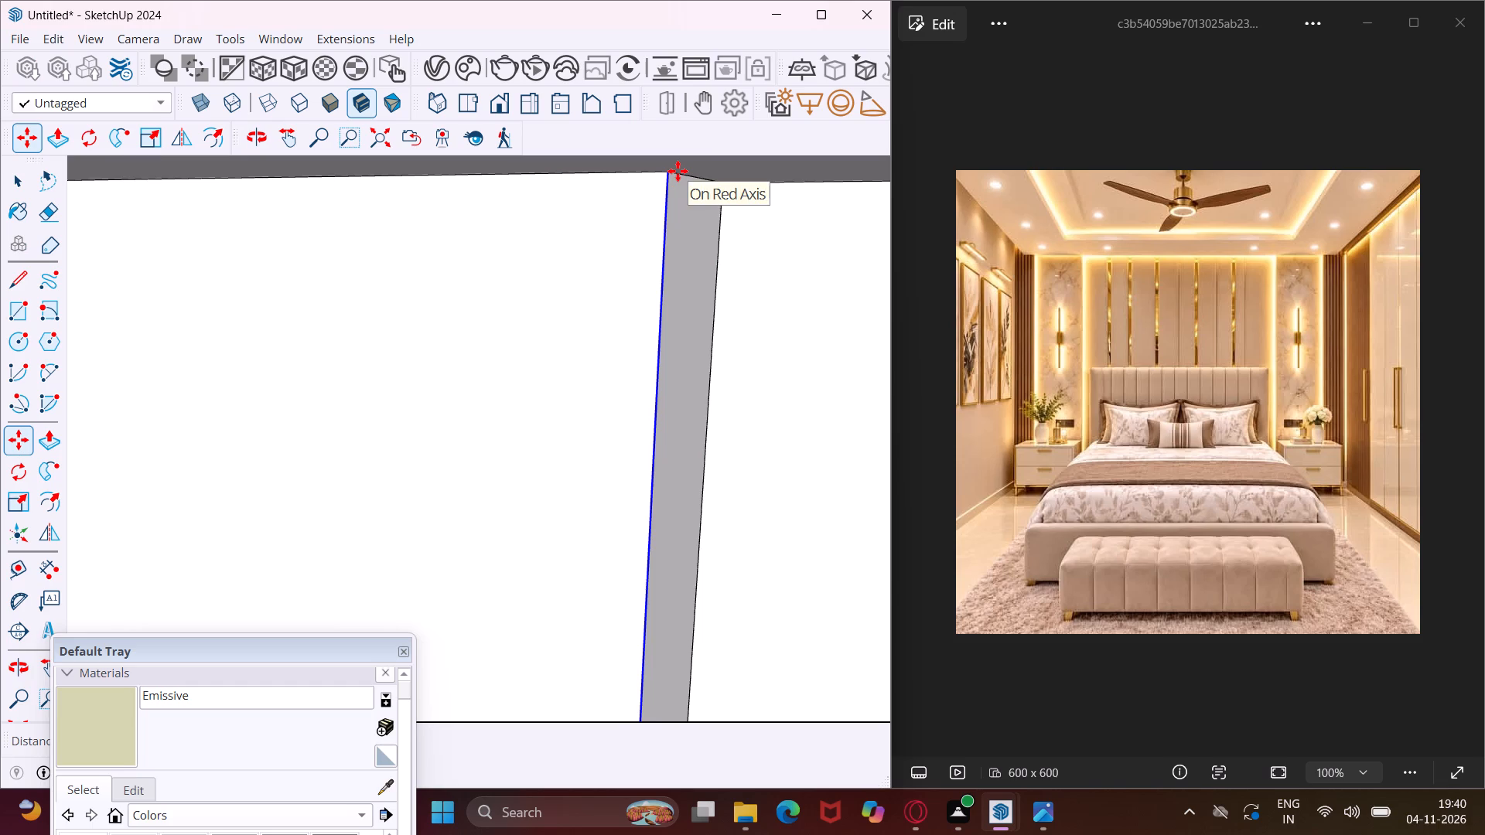
scroll(689, 176, "up", 7)
left_click(704, 178)
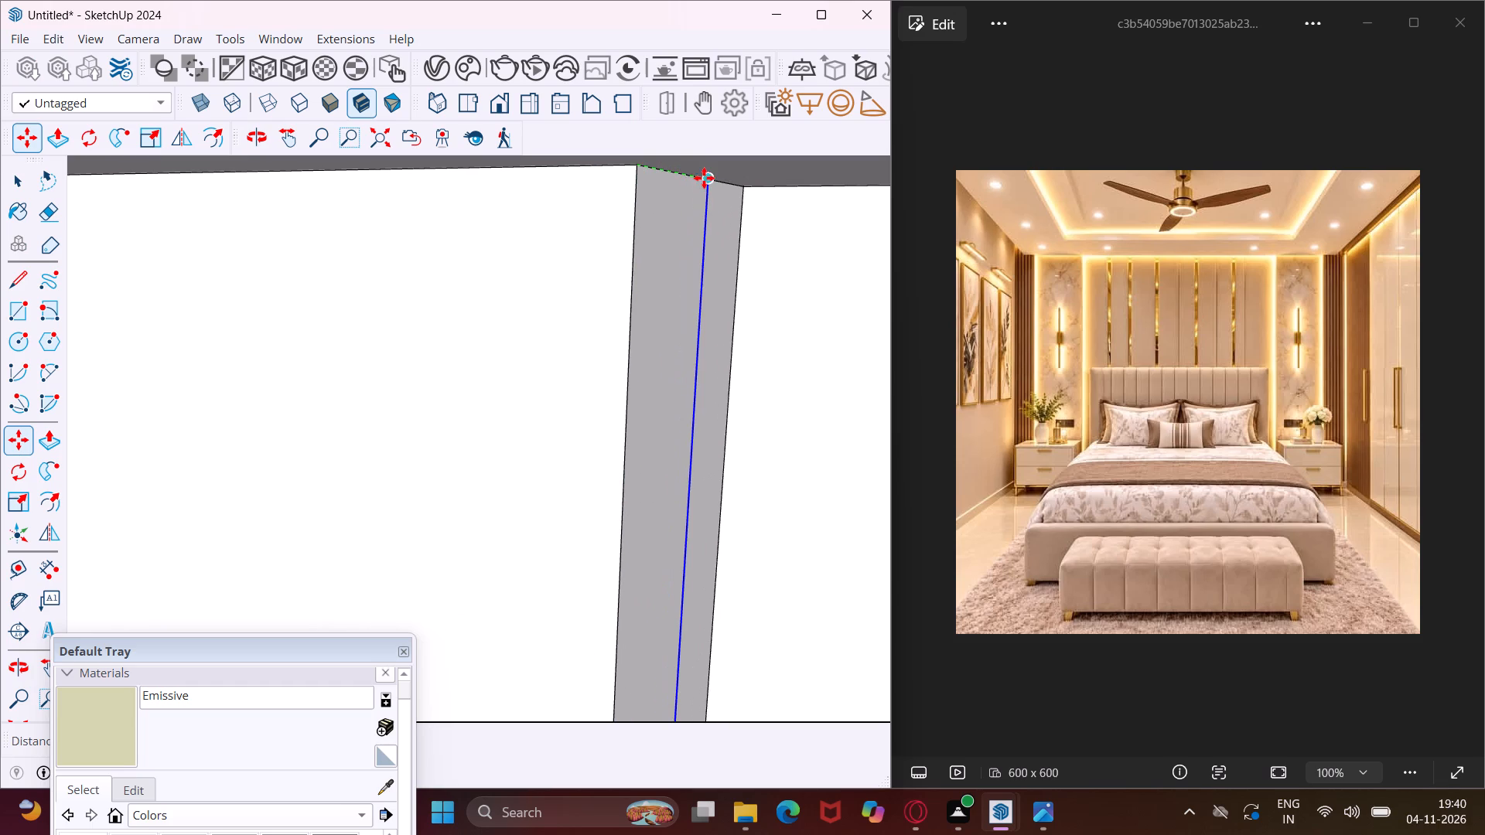
Paint the narrow wall-side strip on the last slat's side face with the Emissive material.
scroll(748, 199, "down", 7)
middle_click_drag(771, 217, 851, 224)
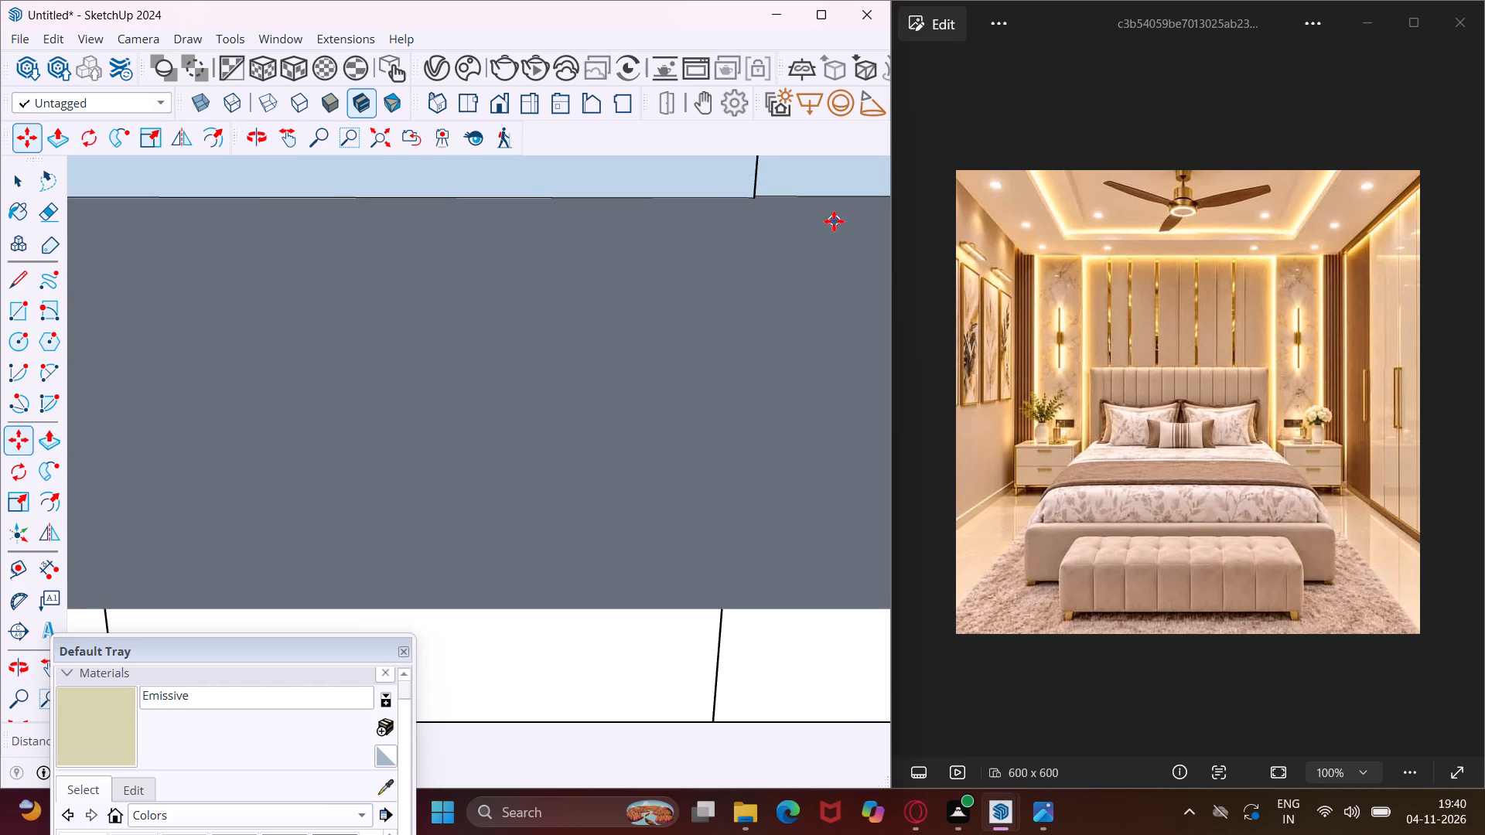
middle_click_drag(756, 341, 757, 219)
scroll(782, 250, "down", 7)
scroll(788, 324, "down", 5)
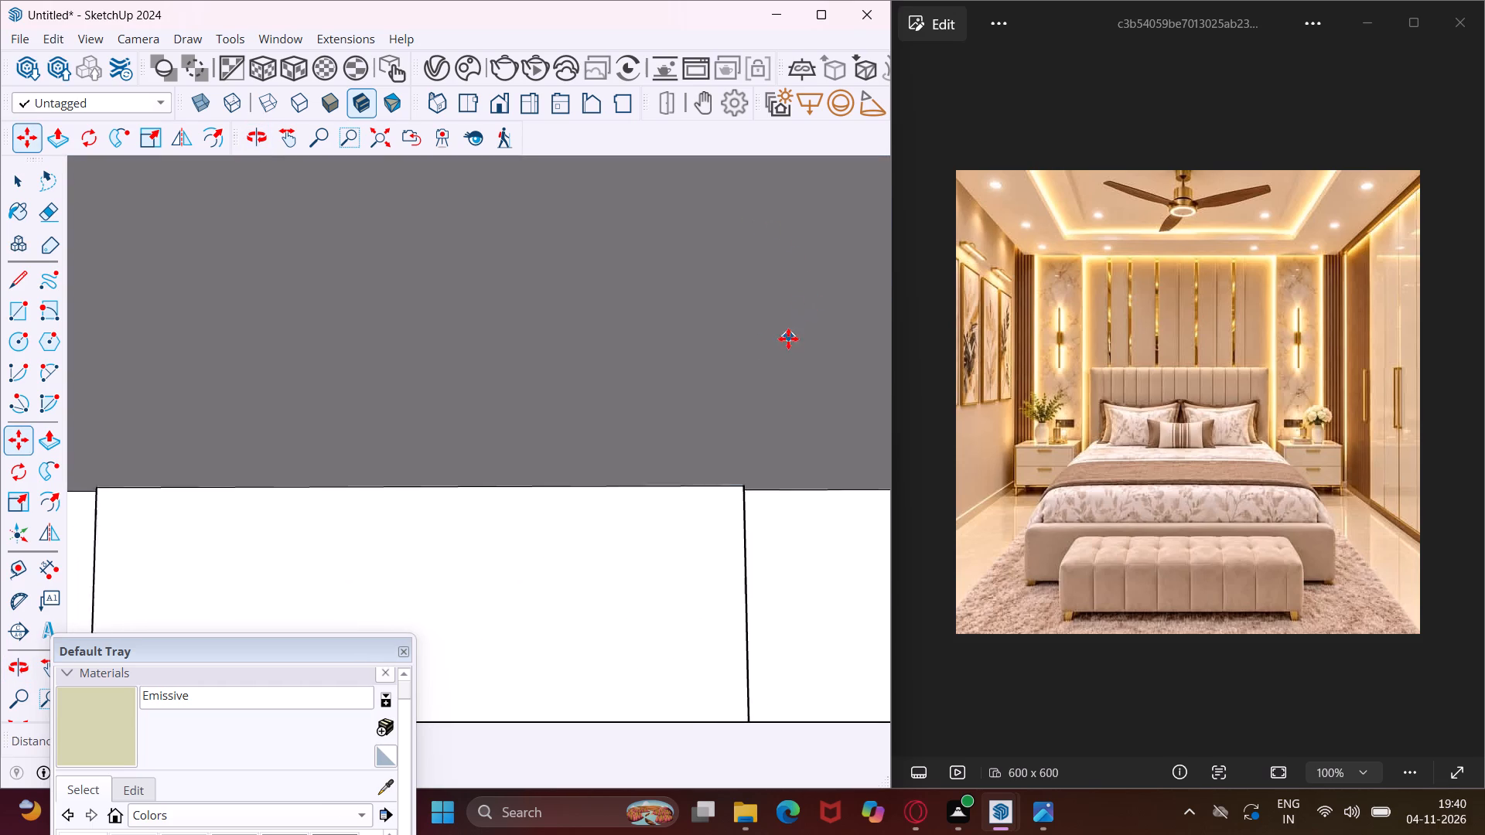
scroll(788, 339, "down", 11)
scroll(772, 547, "up", 10)
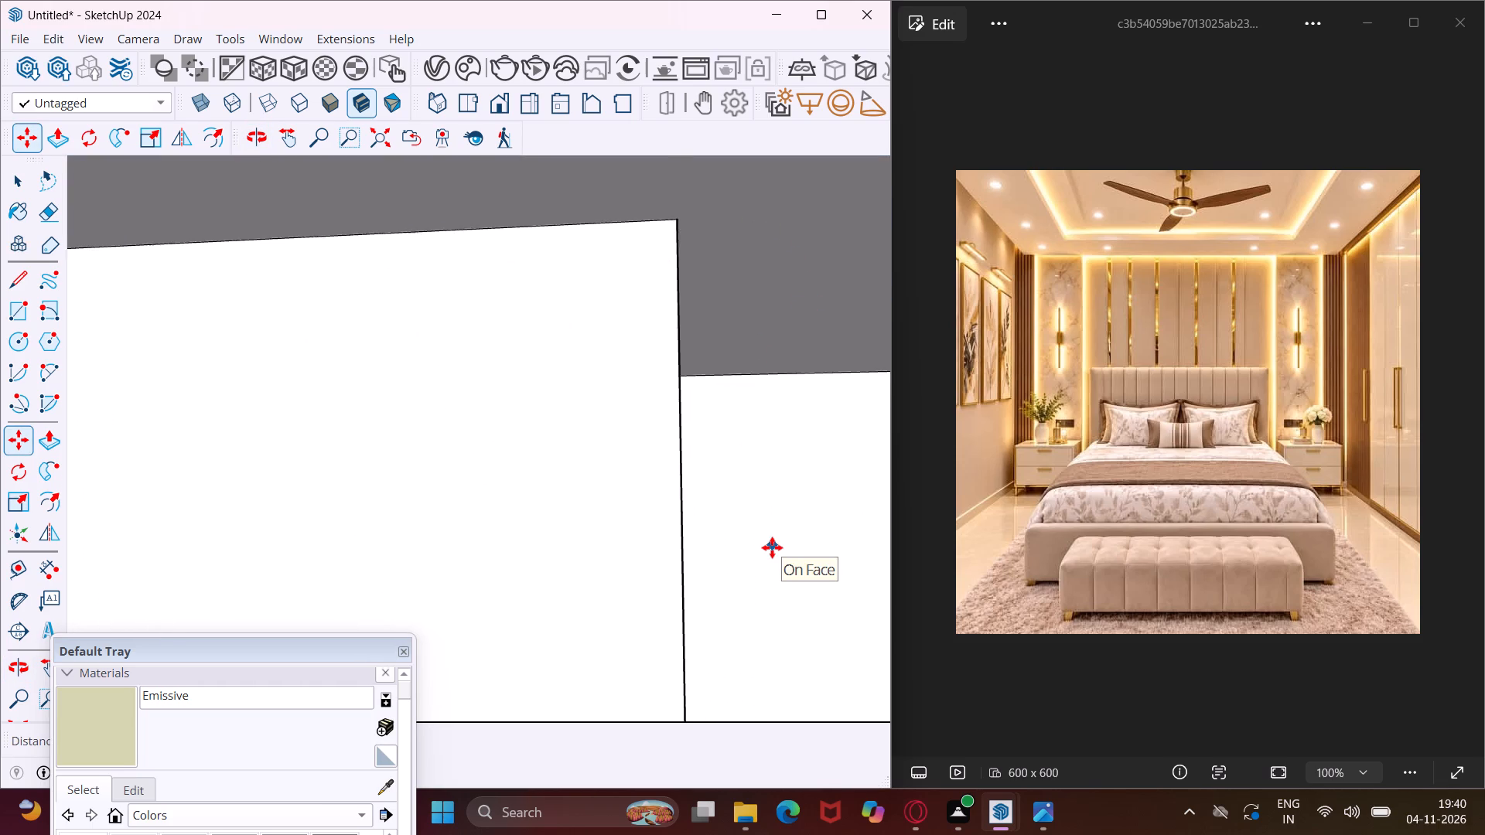
scroll(772, 547, "up", 1)
middle_click_drag(772, 547, 739, 564)
key("Escape")
key("space")
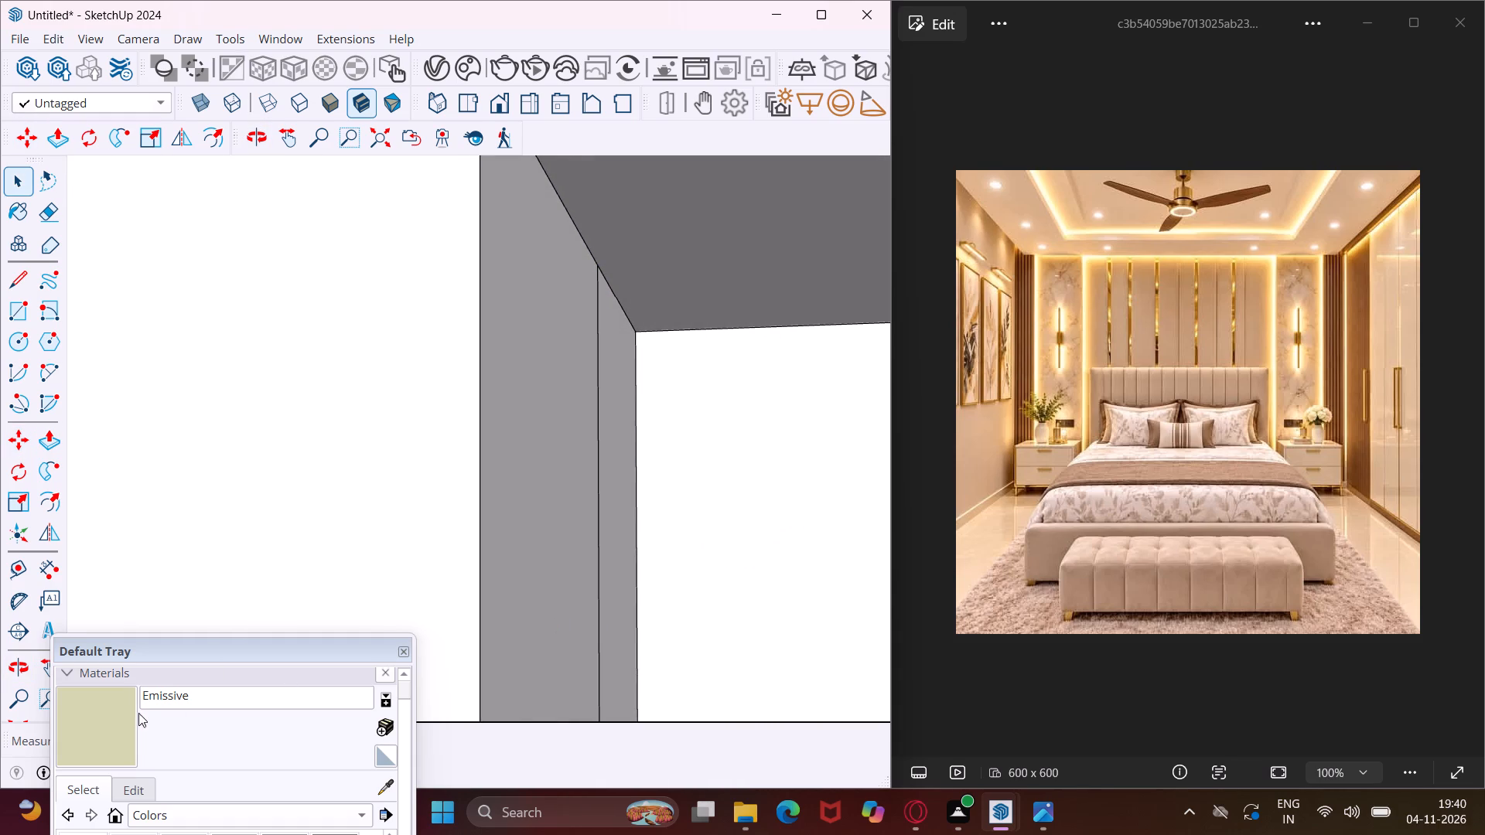
left_click_drag(107, 724, 118, 726)
left_click(613, 548)
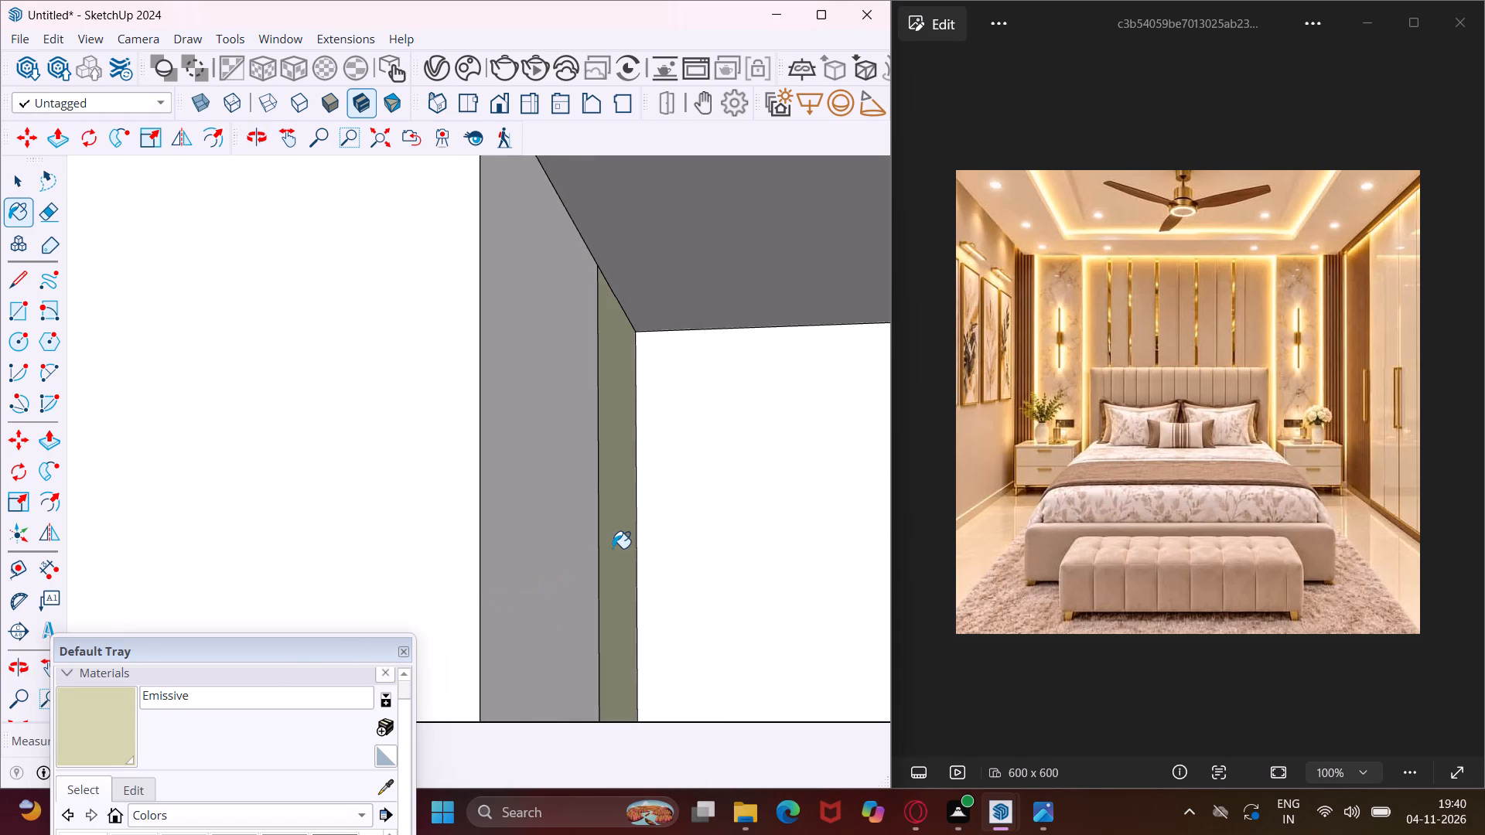
key("Escape")
key("space")
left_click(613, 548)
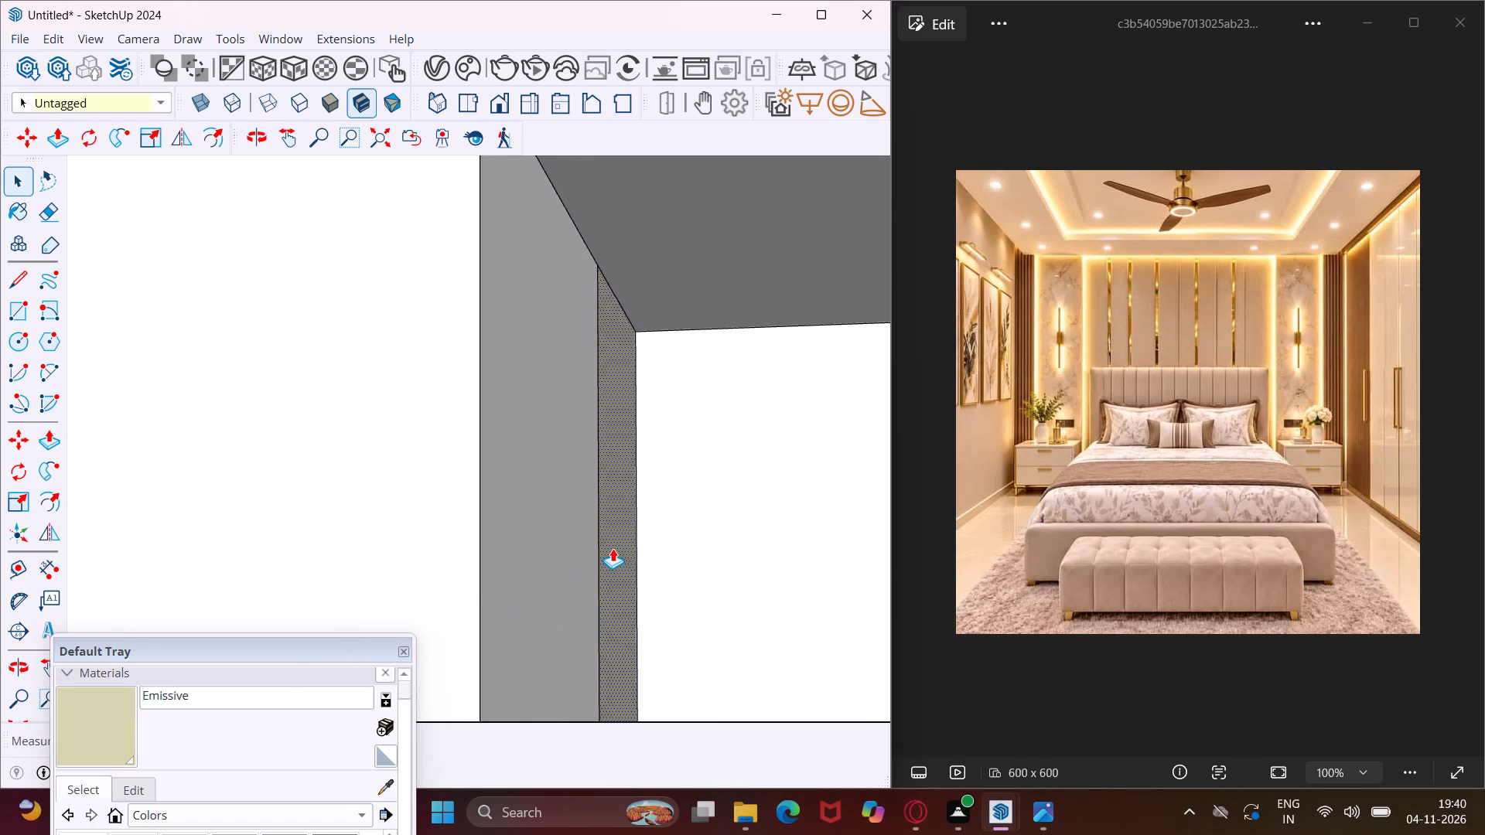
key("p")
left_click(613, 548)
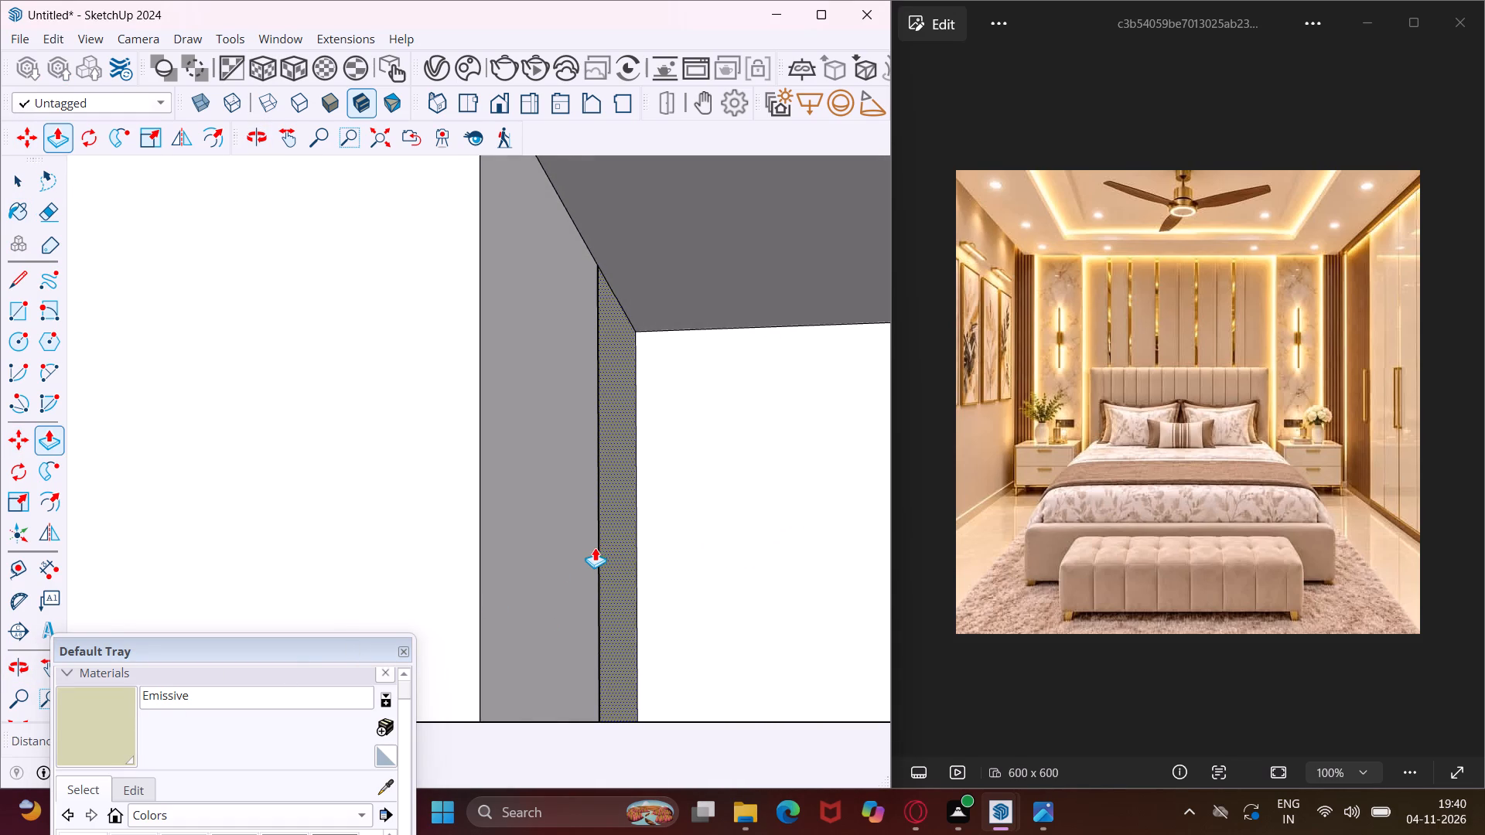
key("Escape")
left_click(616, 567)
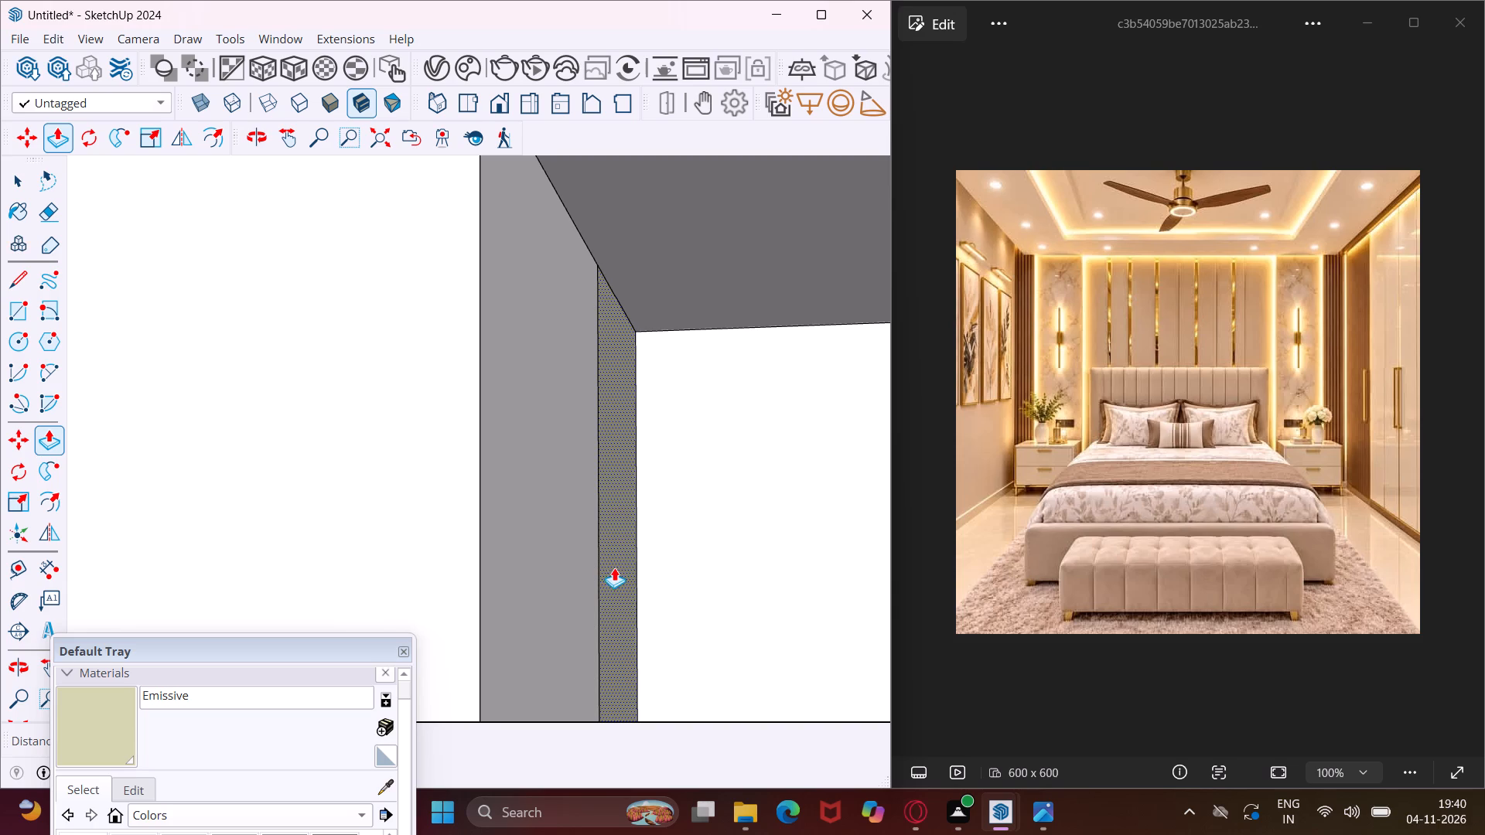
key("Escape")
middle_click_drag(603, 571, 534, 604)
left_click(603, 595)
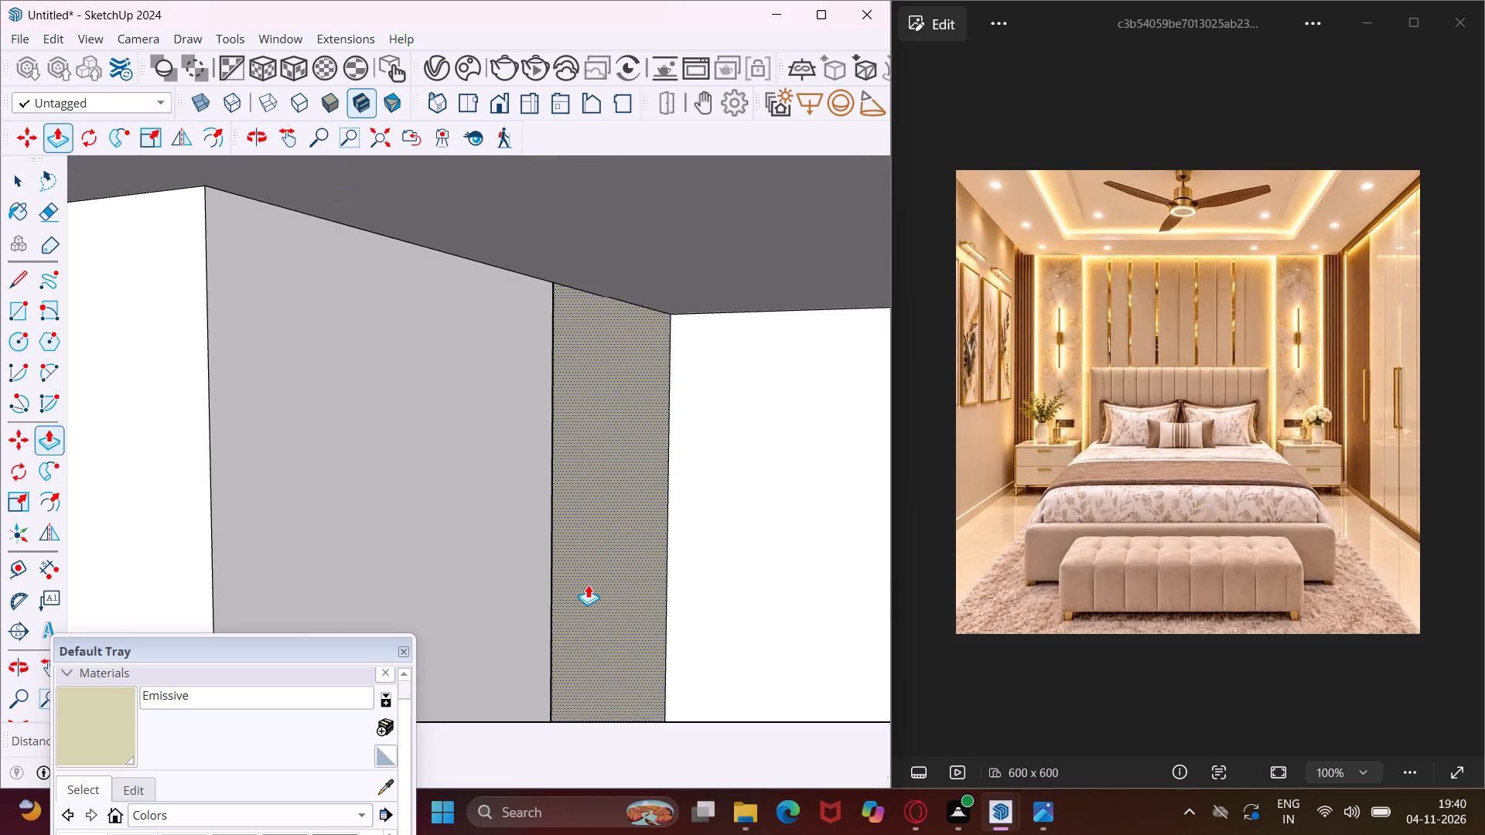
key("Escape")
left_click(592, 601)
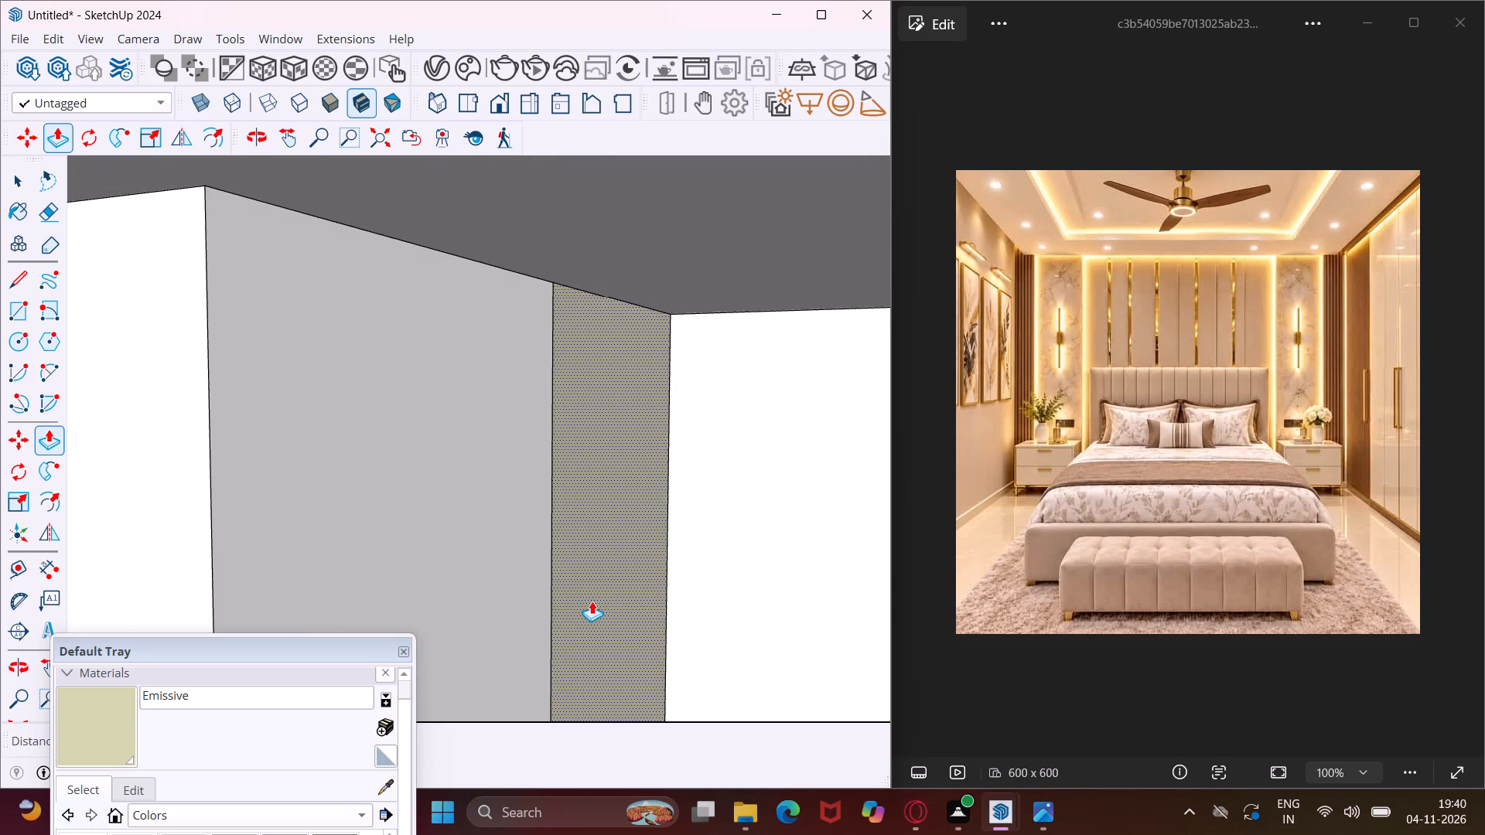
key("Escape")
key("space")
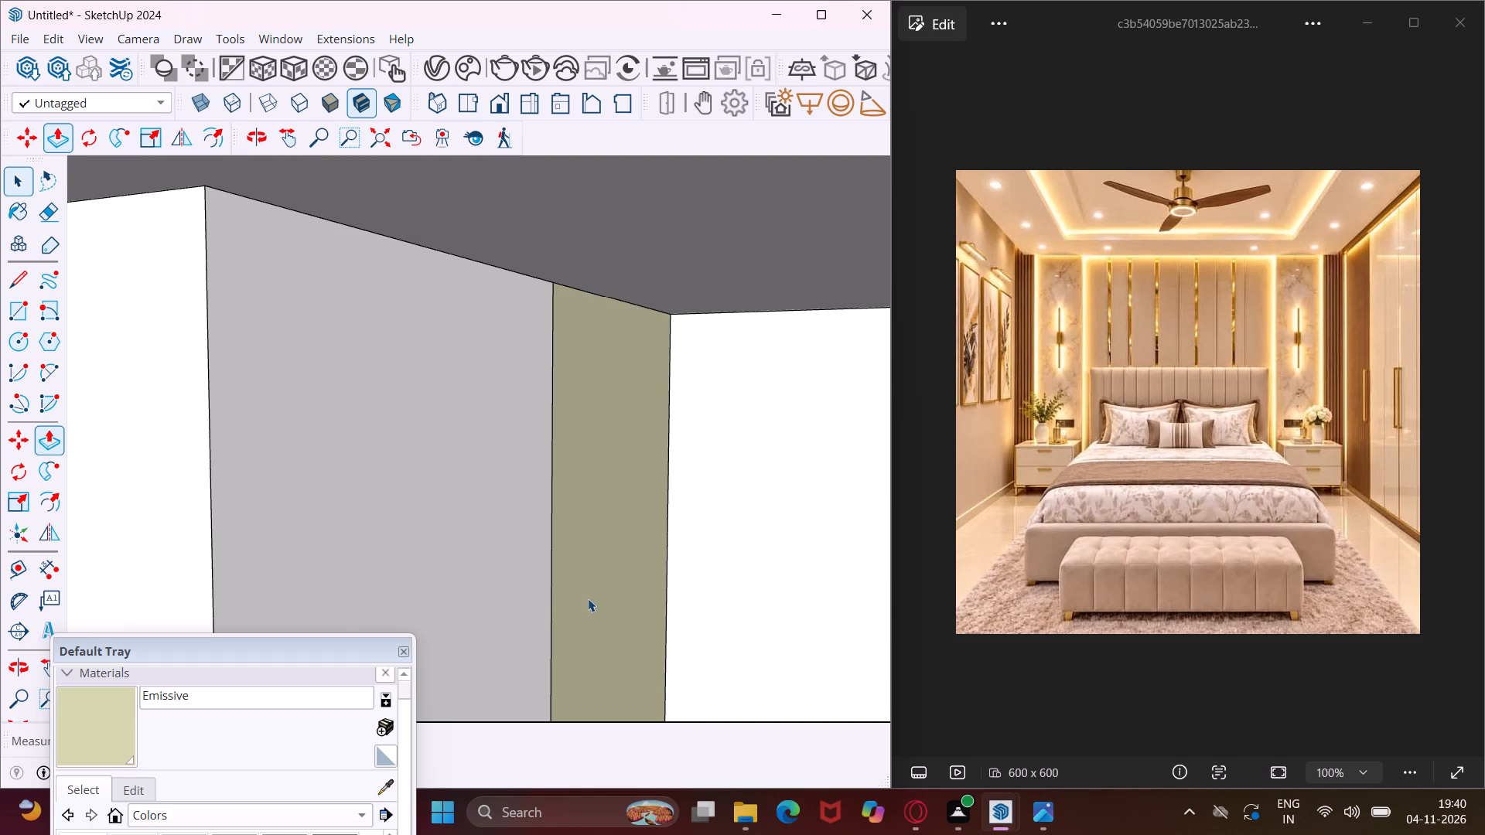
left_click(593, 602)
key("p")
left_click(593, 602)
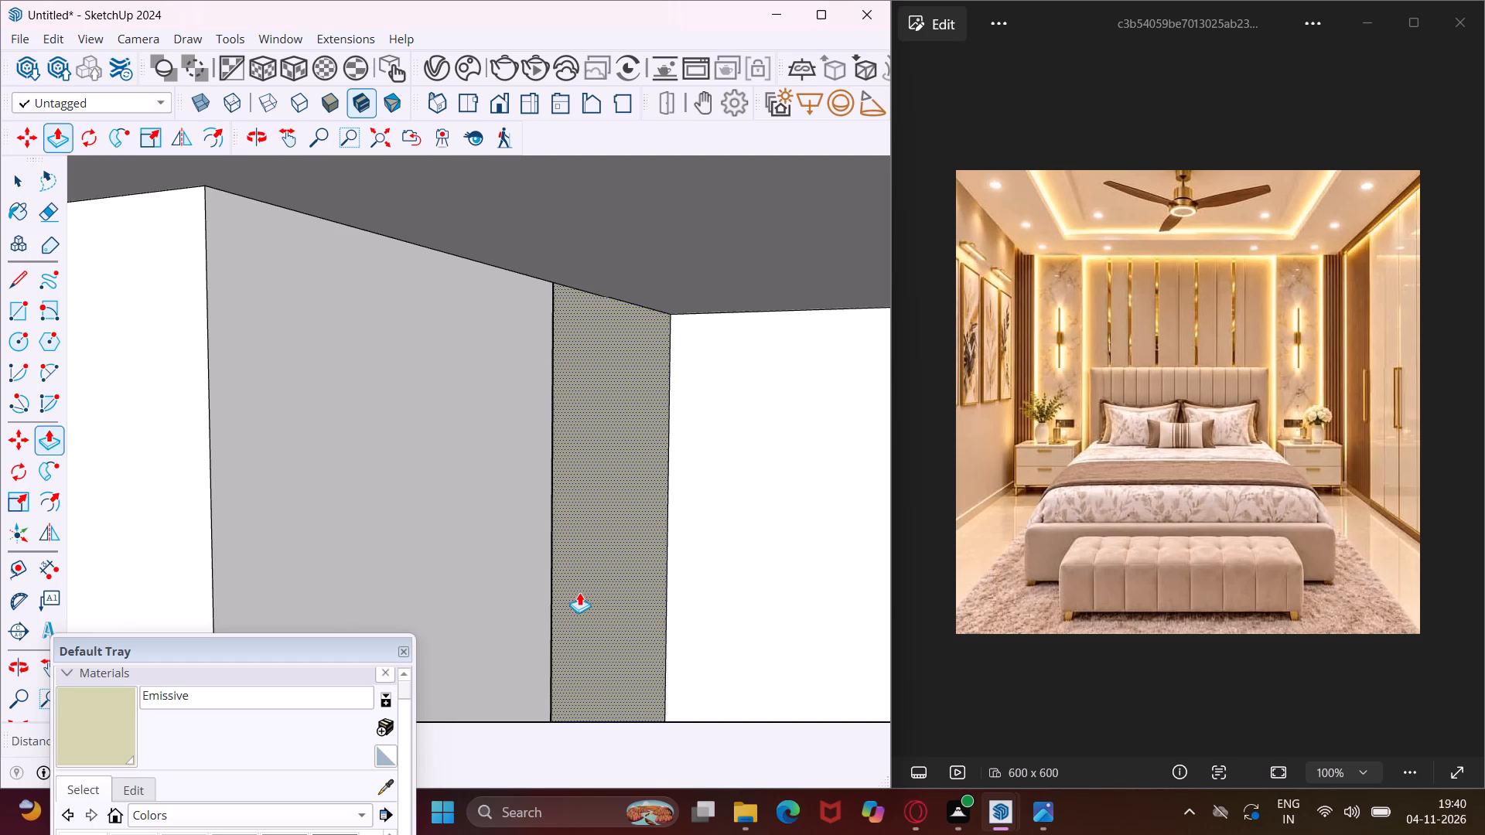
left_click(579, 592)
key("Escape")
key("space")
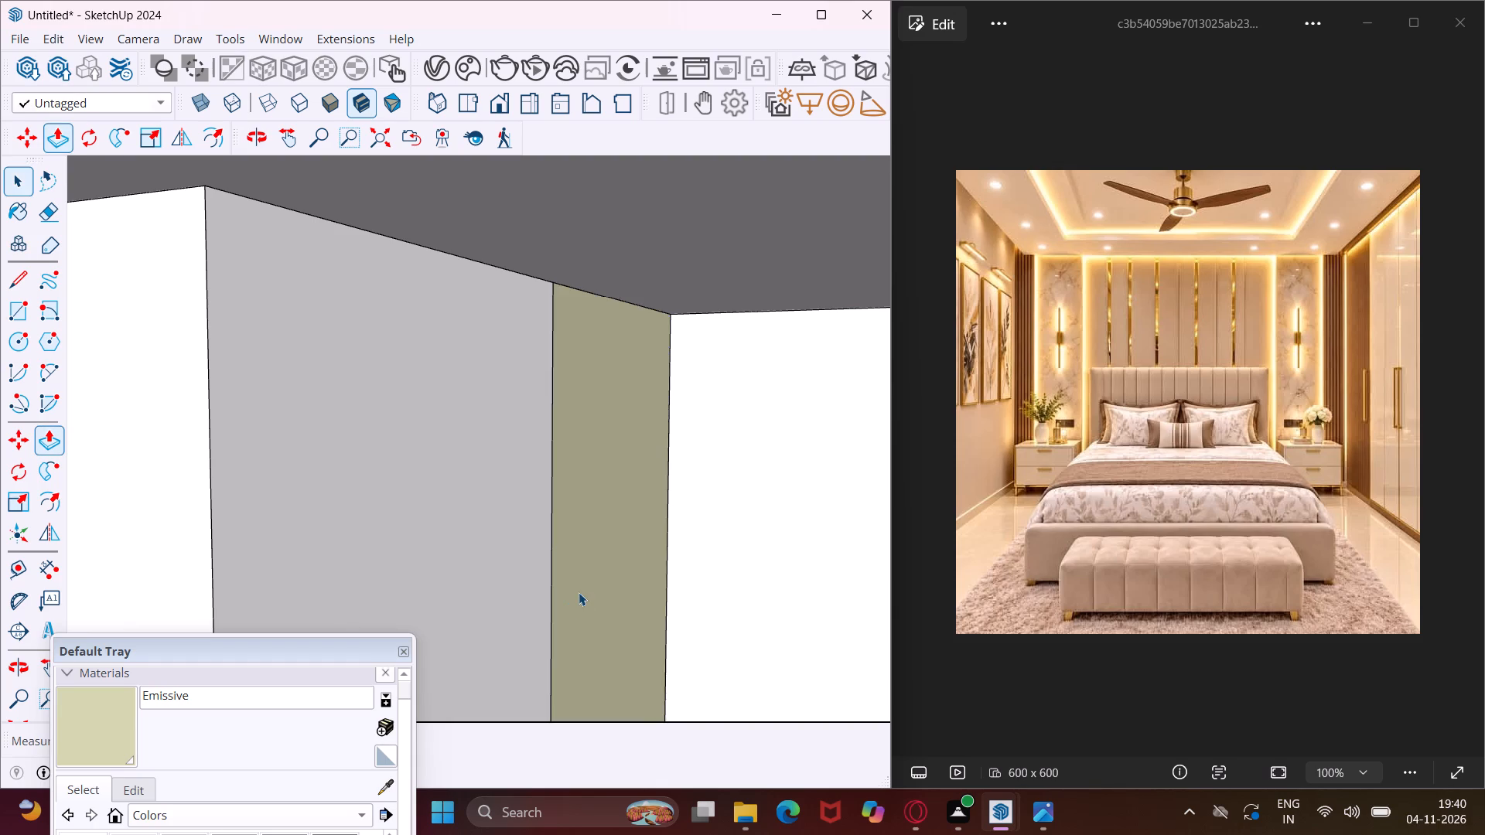
Paint the two long segments of the narrow upper strip on the tray ceiling's headboard side with the Emissive material.
middle_click_drag(579, 592, 780, 608)
scroll(790, 533, "down", 7)
scroll(790, 426, "down", 6)
scroll(786, 444, "up", 2)
middle_click_drag(786, 444, 765, 274)
scroll(775, 335, "down", 6)
scroll(595, 564, "down", 8)
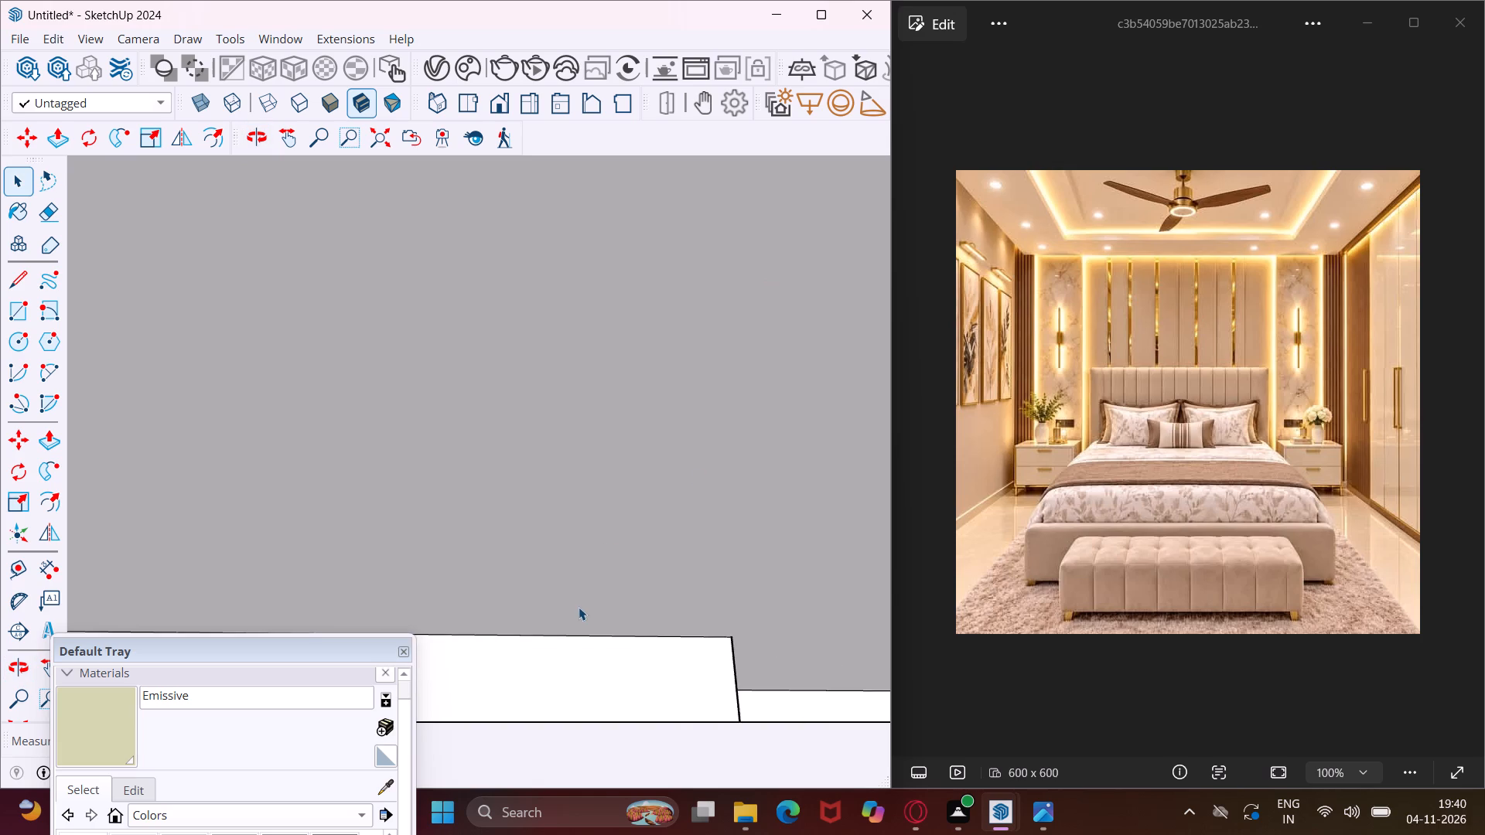
scroll(577, 608, "down", 16)
scroll(642, 530, "down", 14)
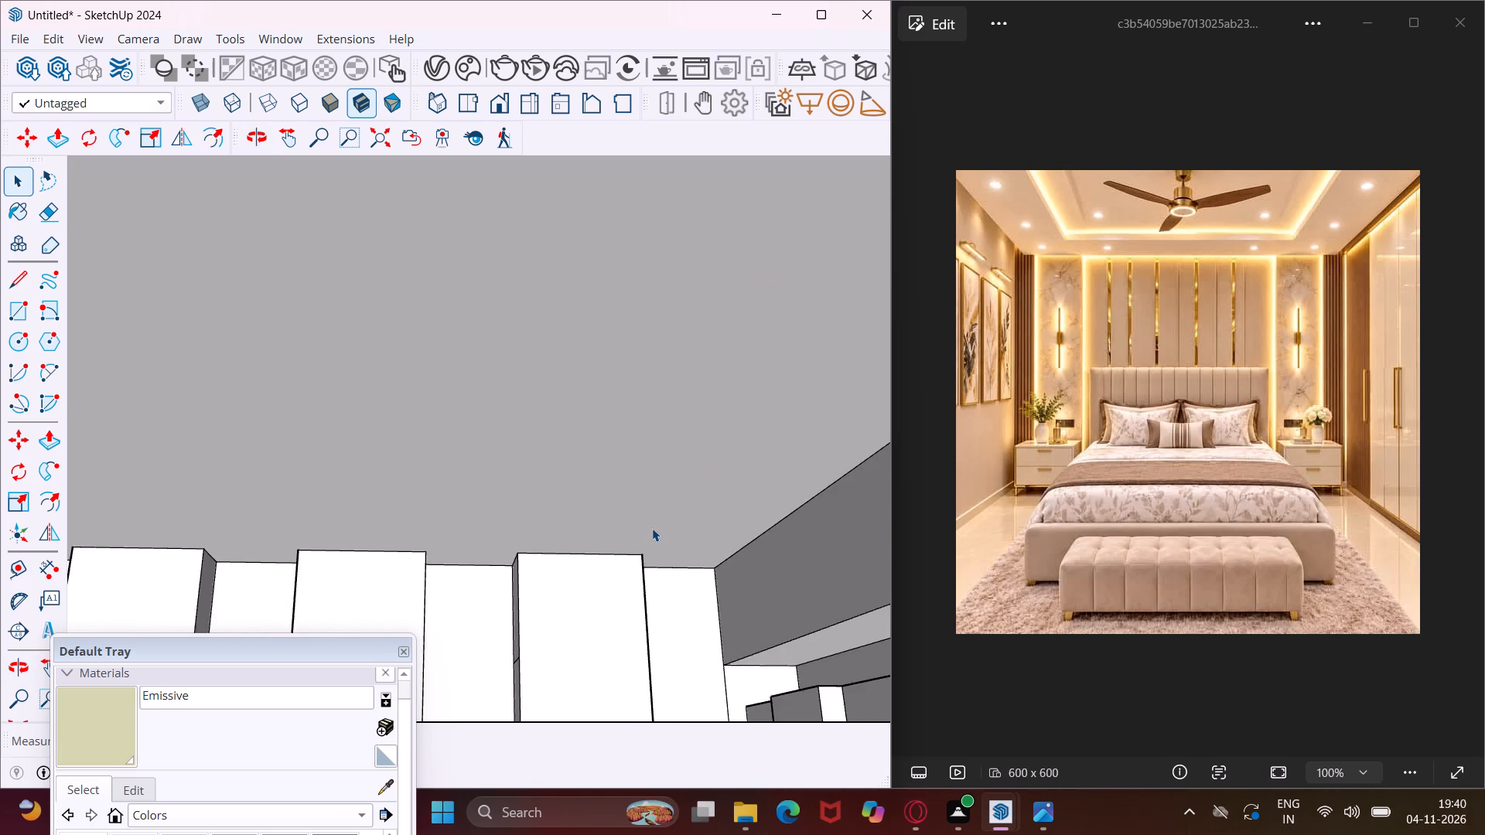
scroll(652, 528, "down", 20)
scroll(652, 528, "down", 7)
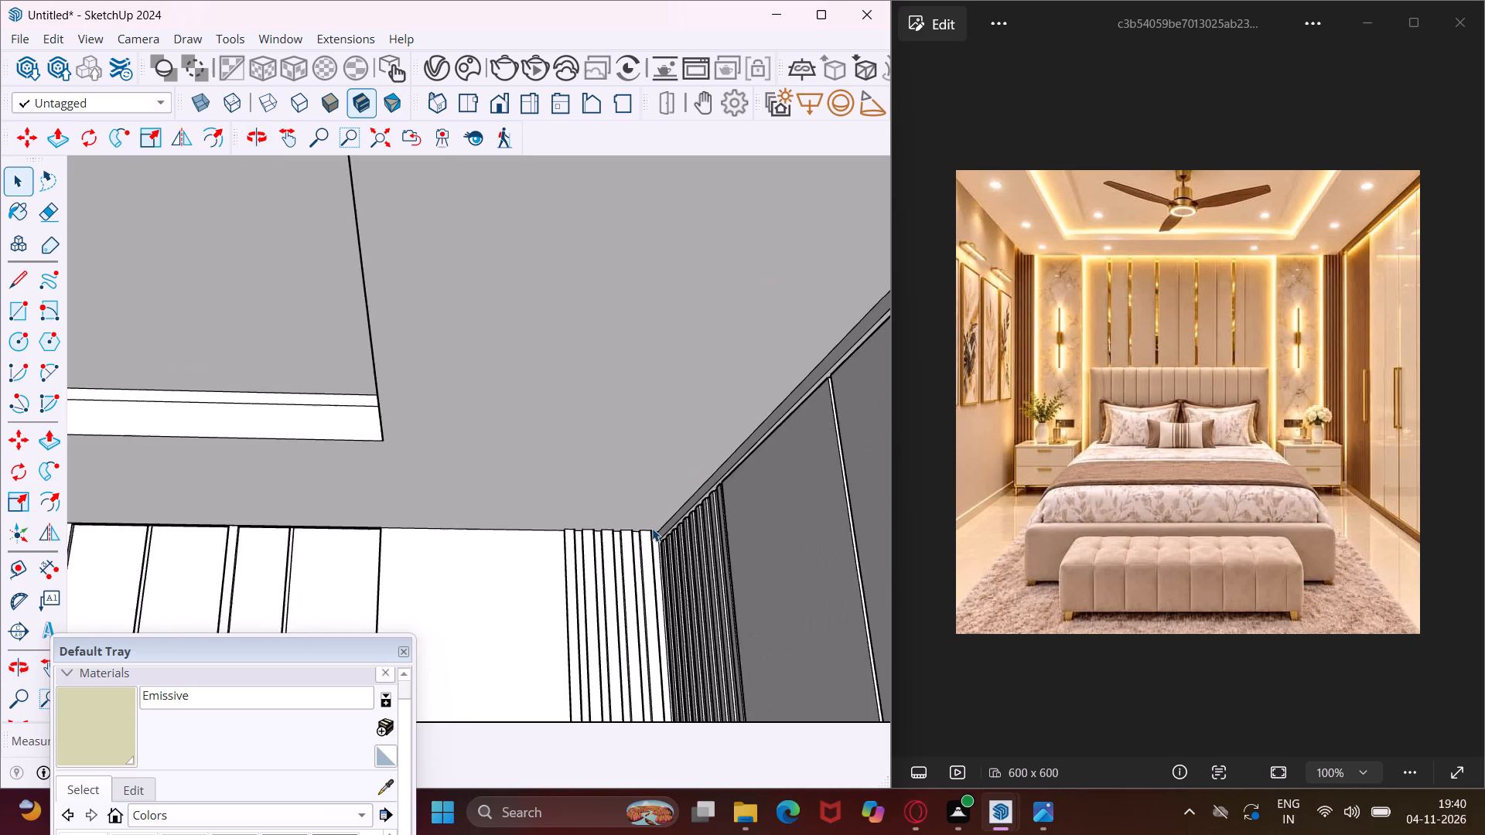
scroll(652, 528, "down", 4)
left_click(94, 724)
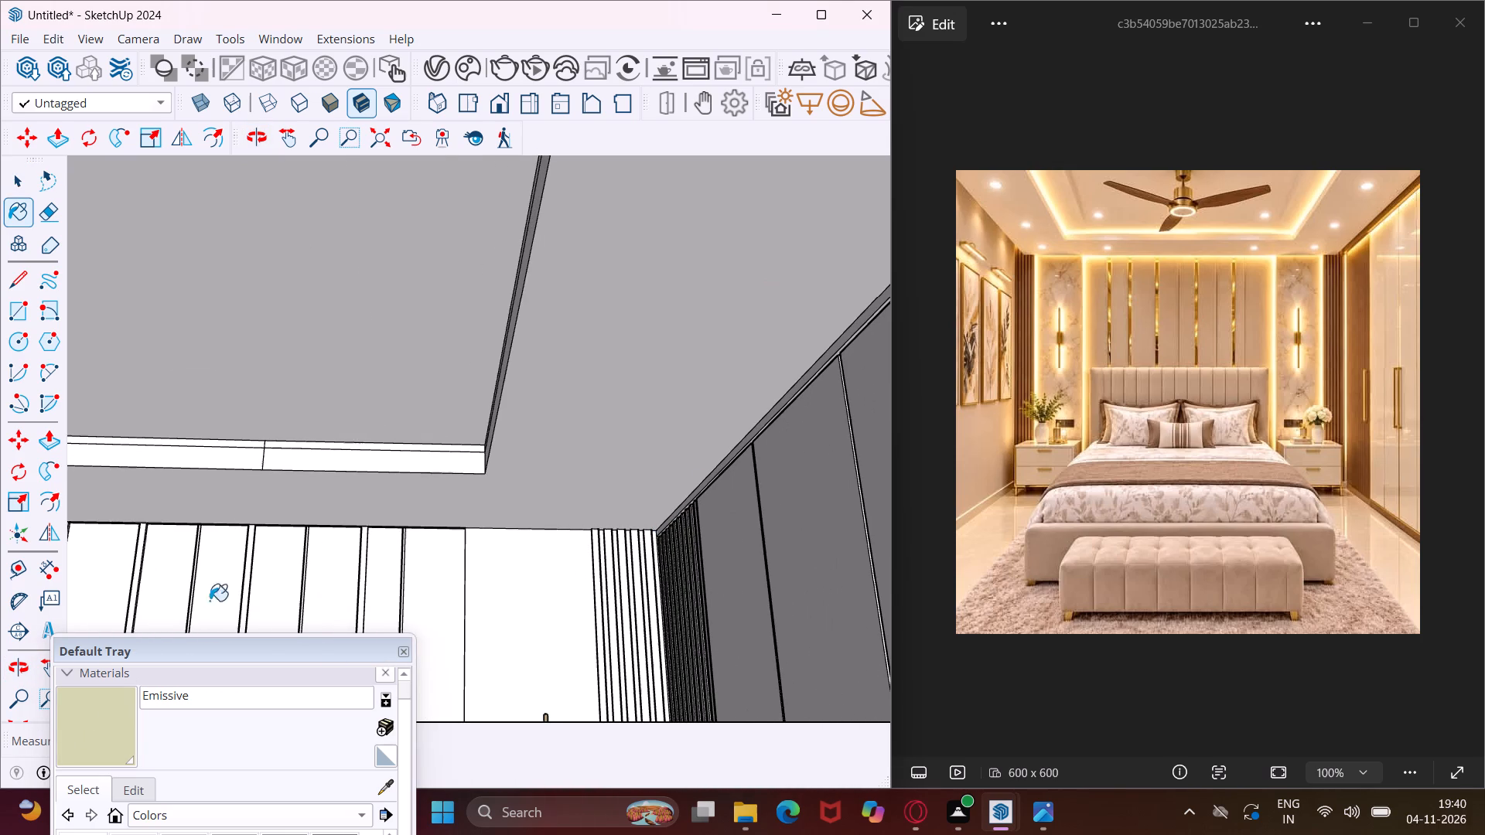
scroll(271, 476, "up", 13)
left_click(276, 435)
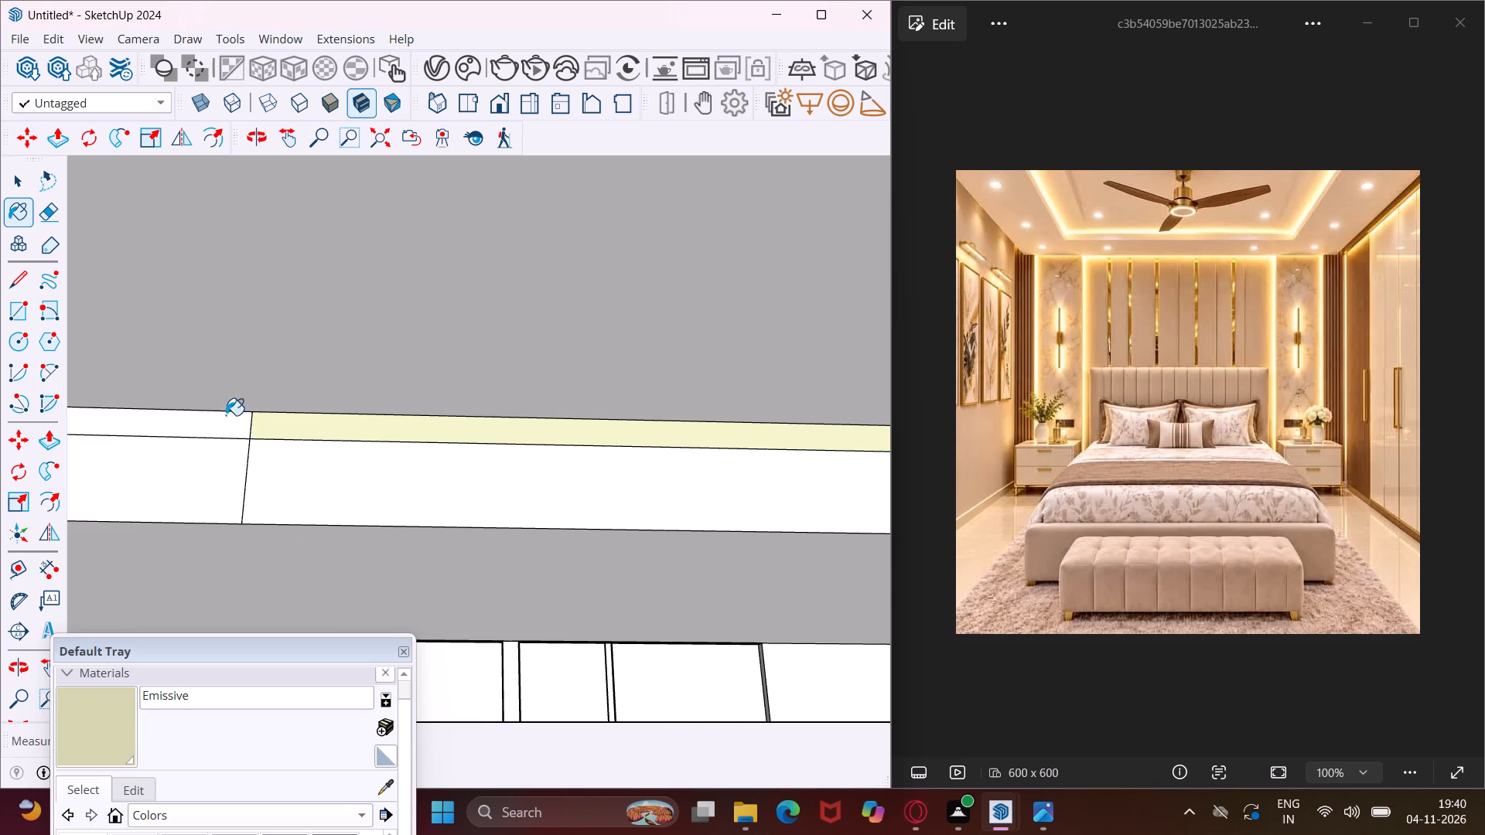
left_click(224, 431)
scroll(241, 432, "down", 12)
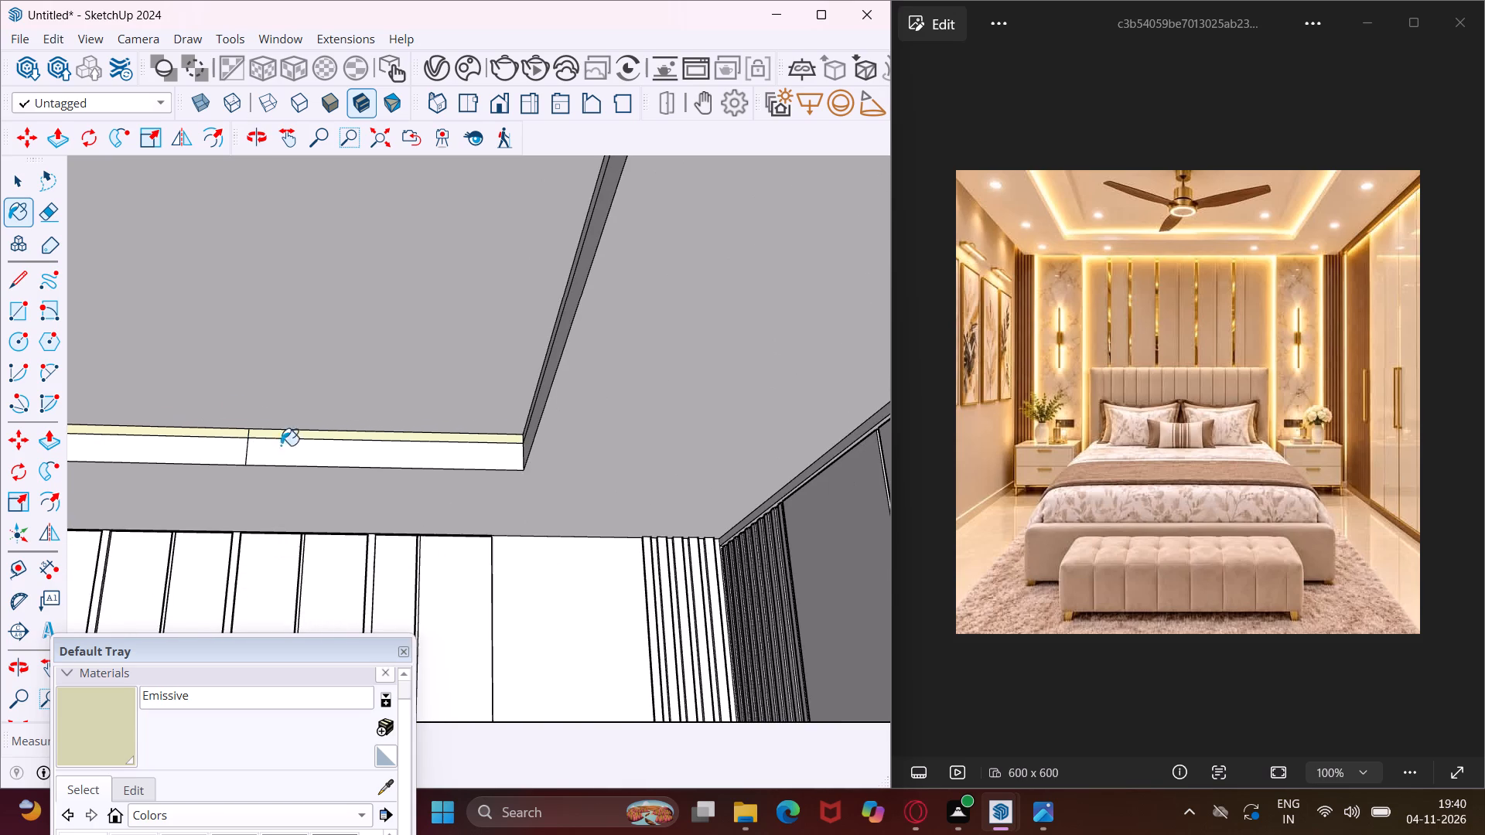
Paint the narrow upper strip on the tray ceiling's wardrobe side with the Emissive material.
middle_click_drag(346, 446, 502, 465)
scroll(632, 433, "up", 9)
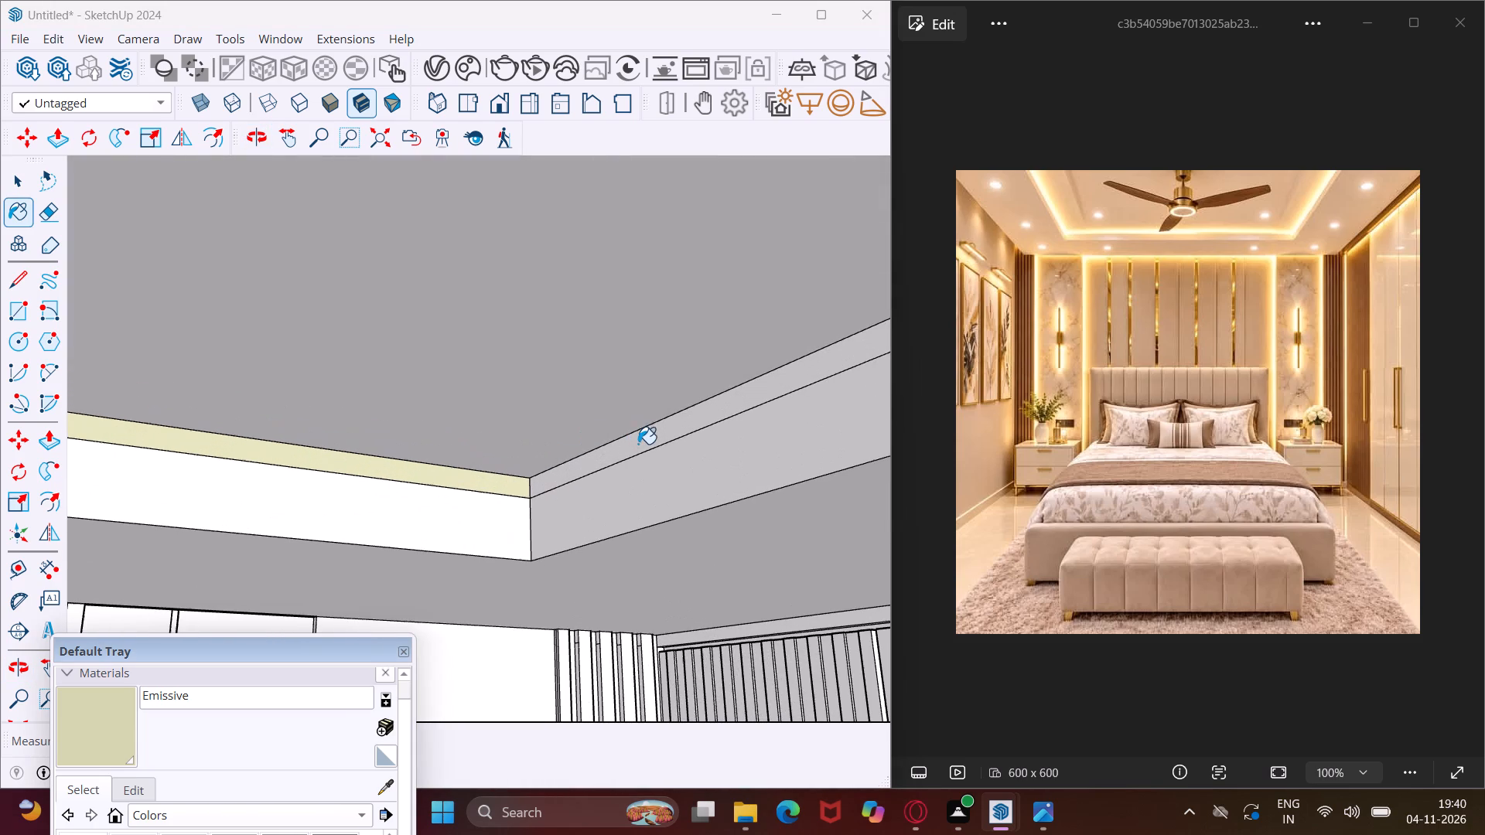
left_click(639, 446)
Paint the tray's upper strip on the picture-frame wall side and the short headboard-side corner segment beside it with the Emissive material.
scroll(306, 493, "down", 19)
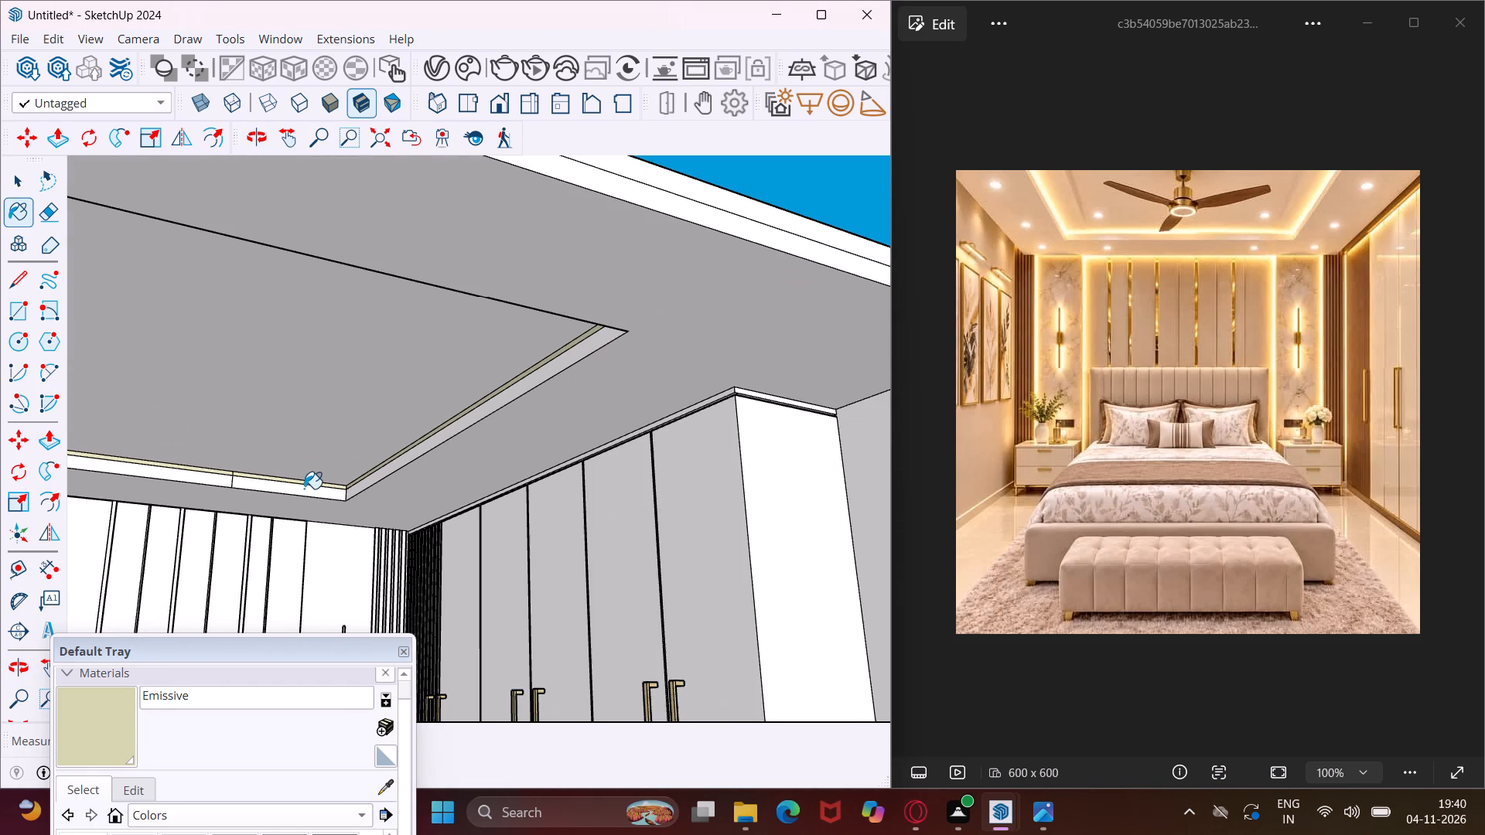
middle_click_drag(377, 452, 500, 465)
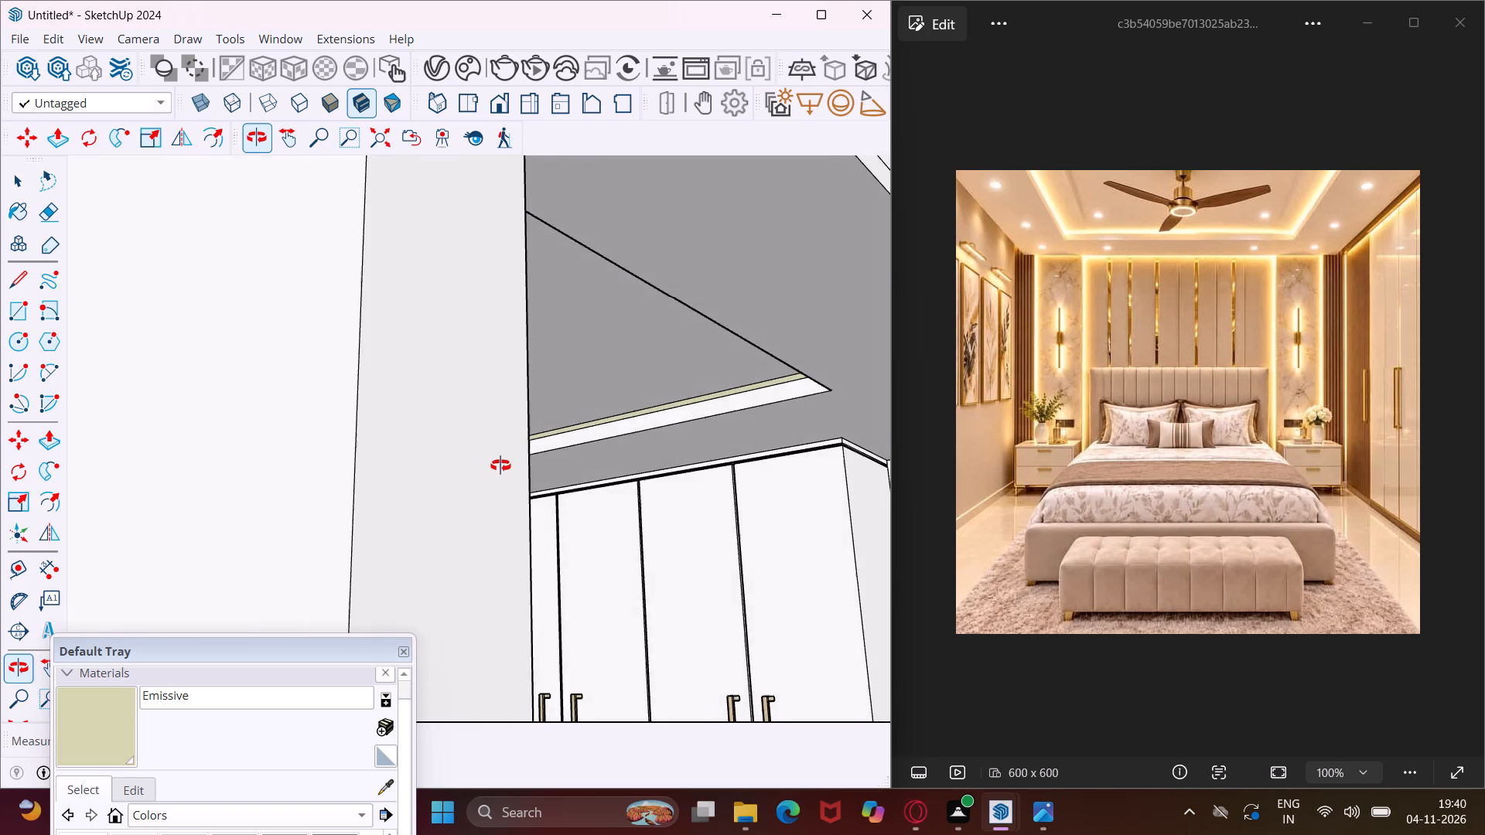
middle_click_drag(500, 465, 367, 469)
scroll(451, 390, "down", 12)
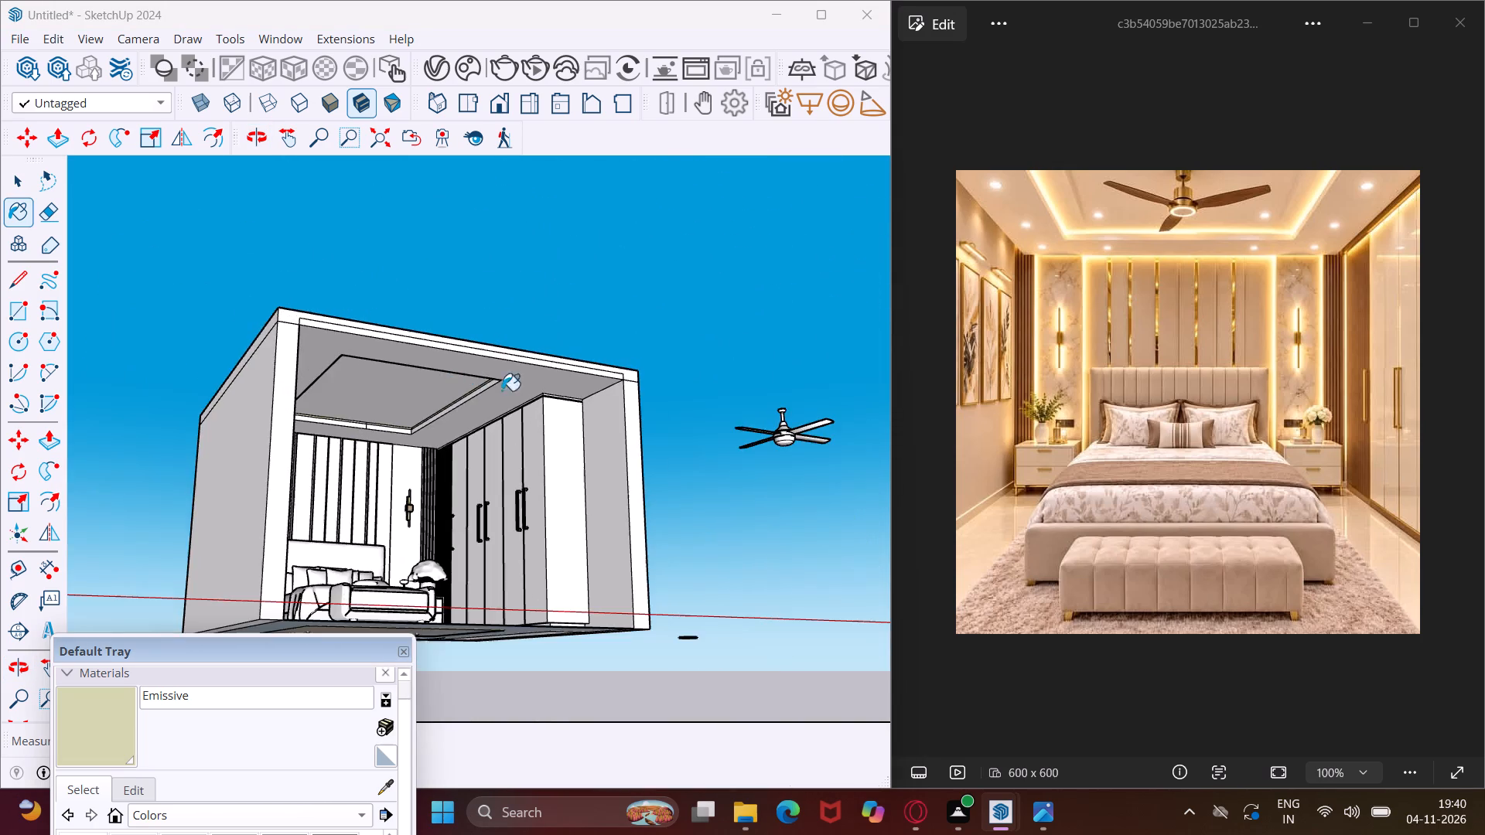
middle_click_drag(522, 385, 244, 453)
scroll(299, 424, "up", 11)
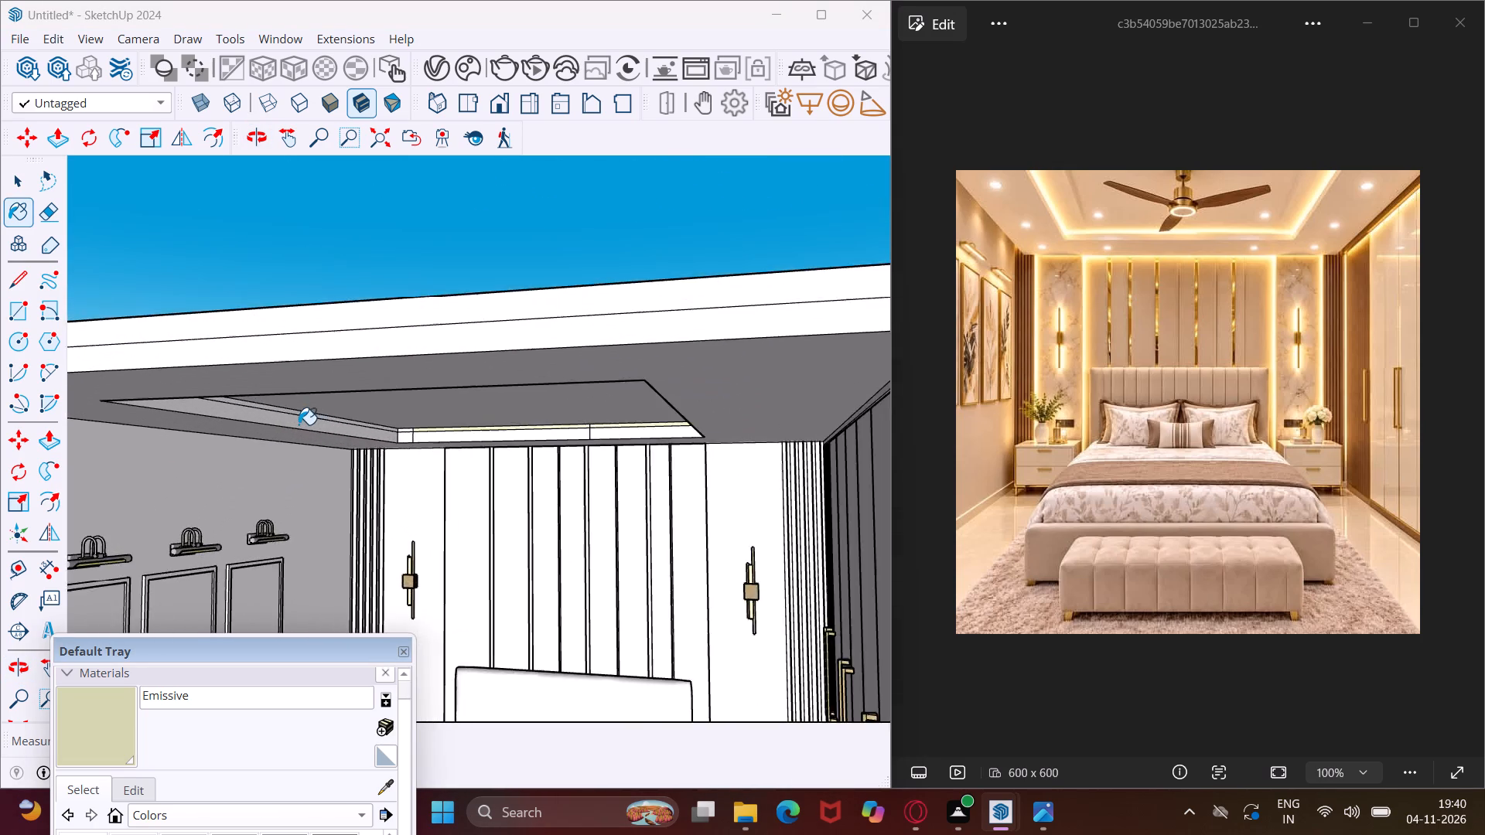
scroll(299, 424, "up", 13)
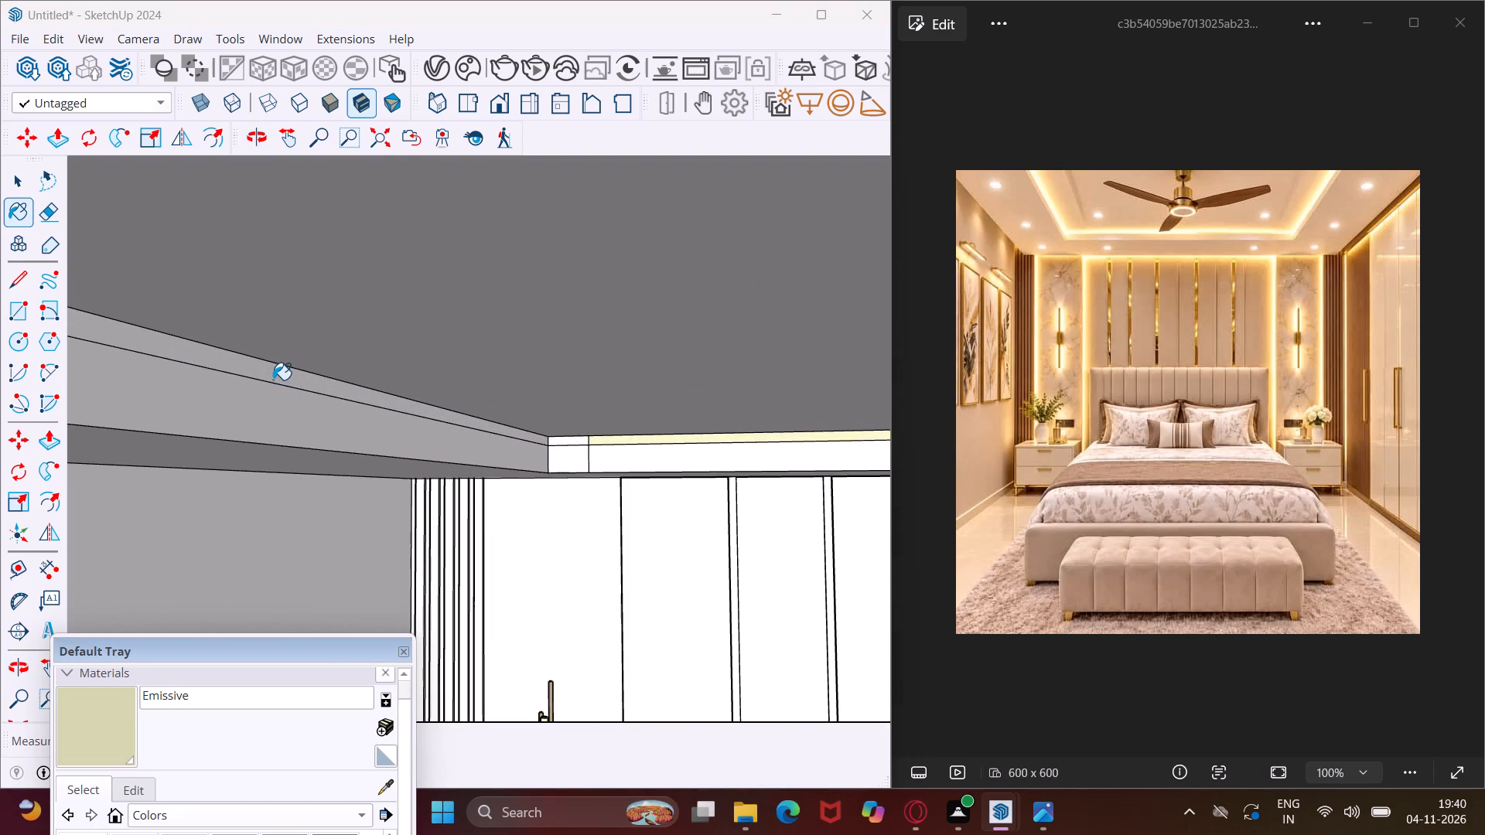
left_click(273, 380)
scroll(354, 378, "down", 7)
scroll(499, 424, "up", 5)
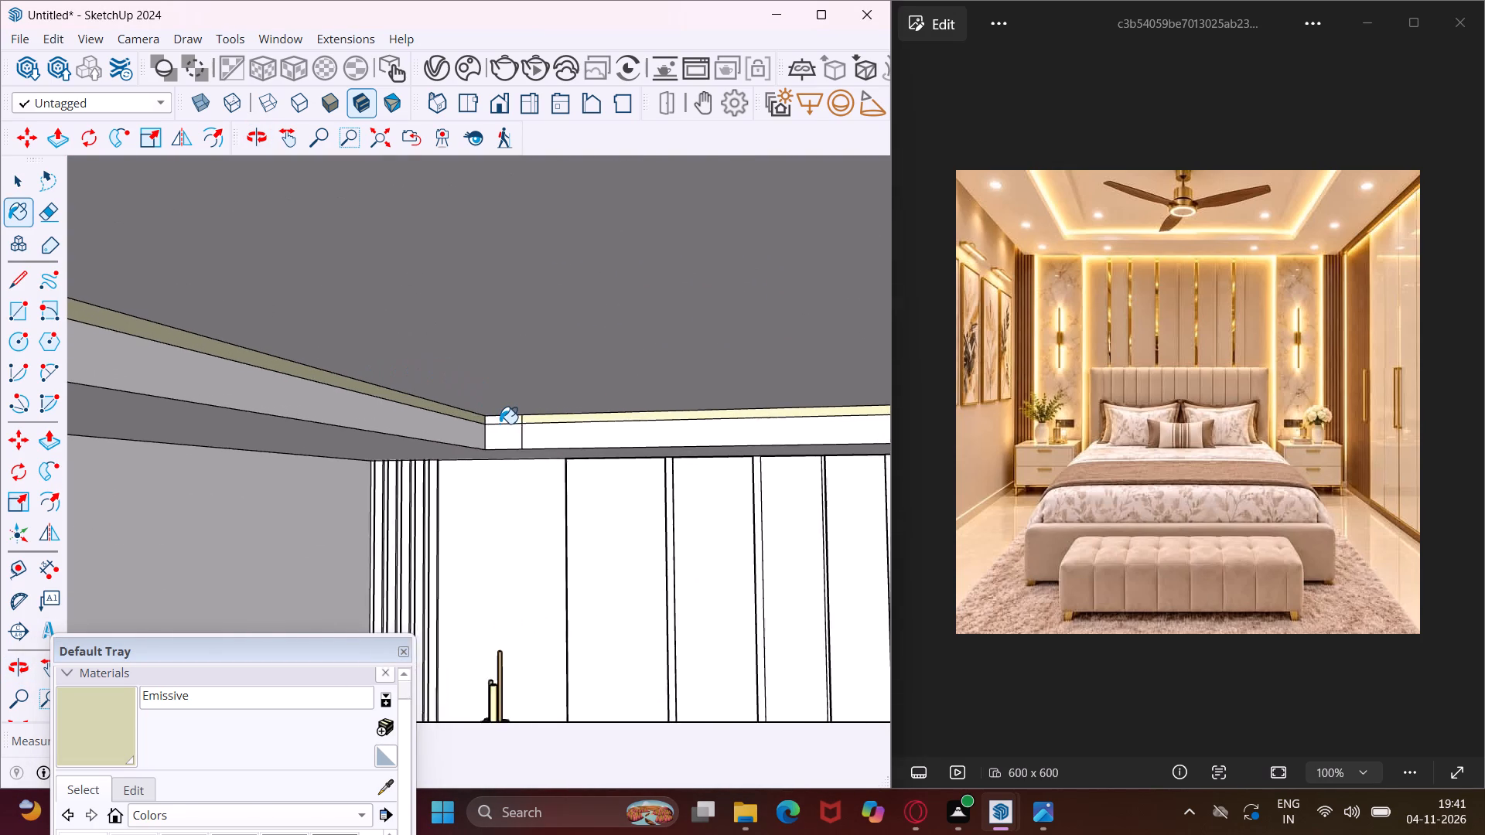
scroll(500, 424, "up", 2)
left_click(500, 424)
Paint the narrow upper strip on the tray ceiling's remaining side, opposite the headboard, with the Emissive material.
scroll(558, 381, "down", 14)
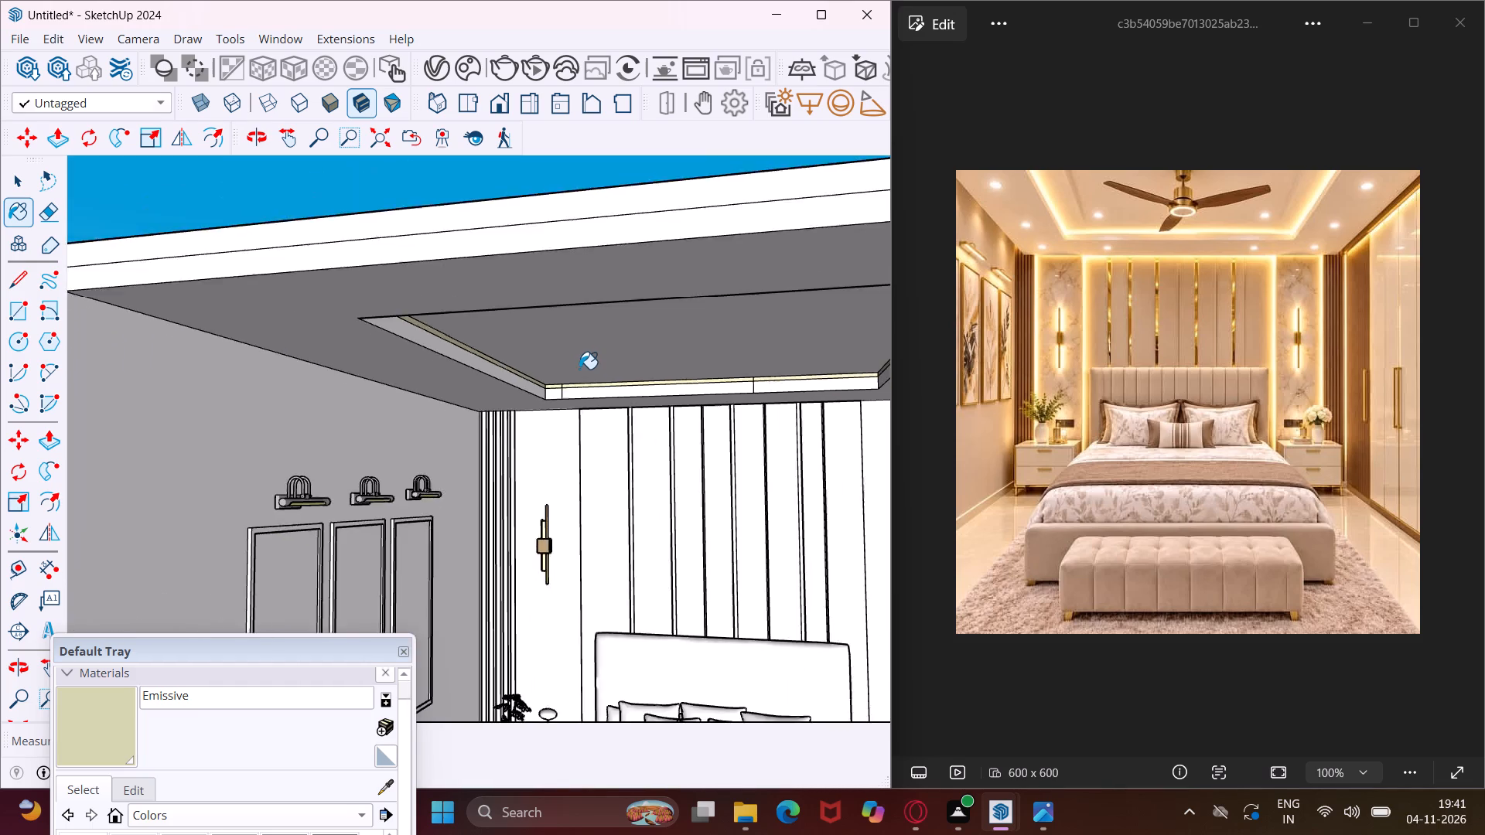
scroll(579, 369, "down", 8)
middle_click_drag(582, 371, 524, 391)
scroll(470, 373, "up", 5)
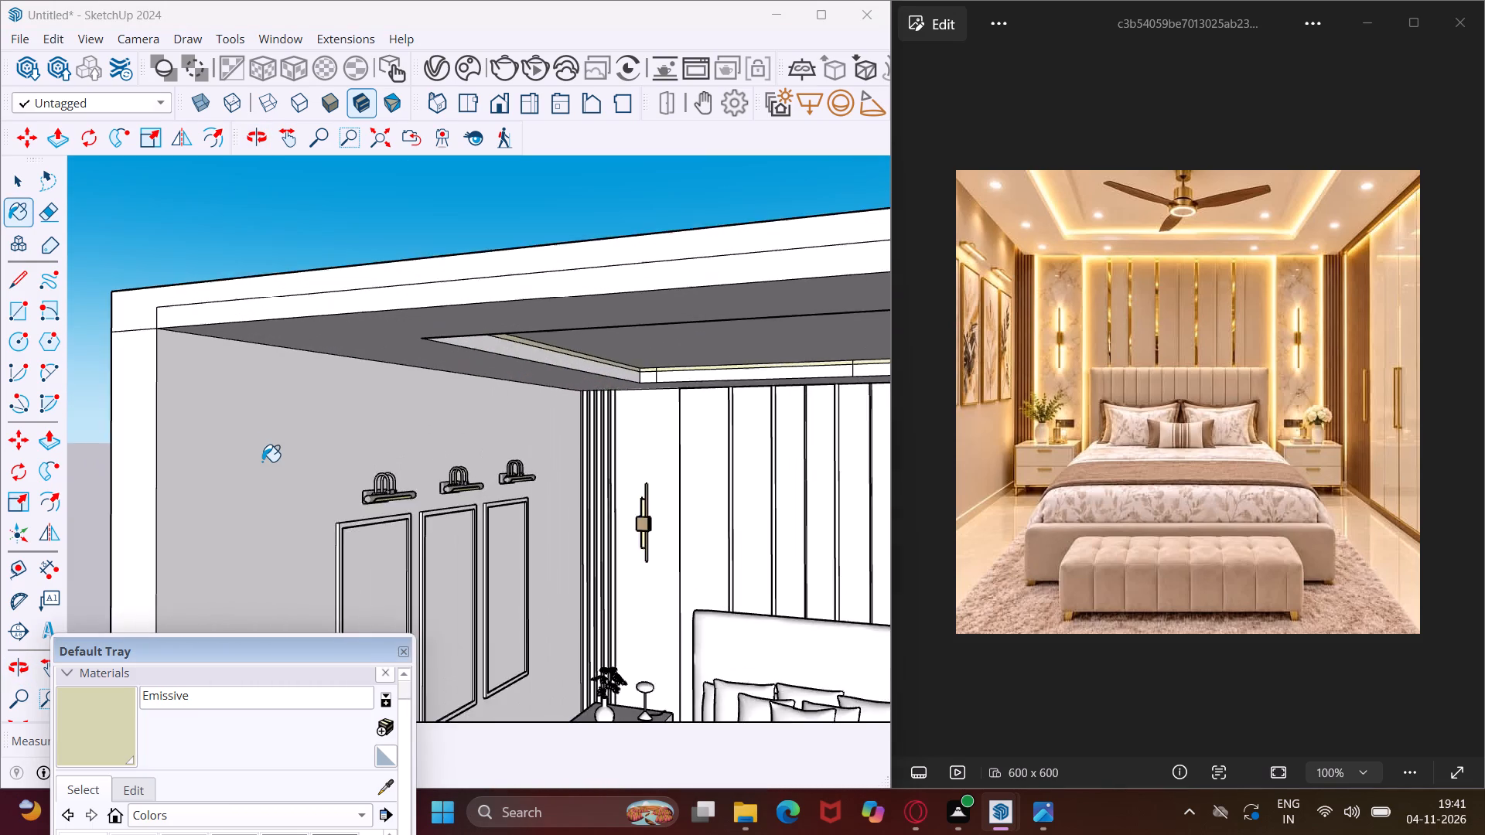
scroll(262, 462, "up", 12)
middle_click_drag(262, 462, 0, 514)
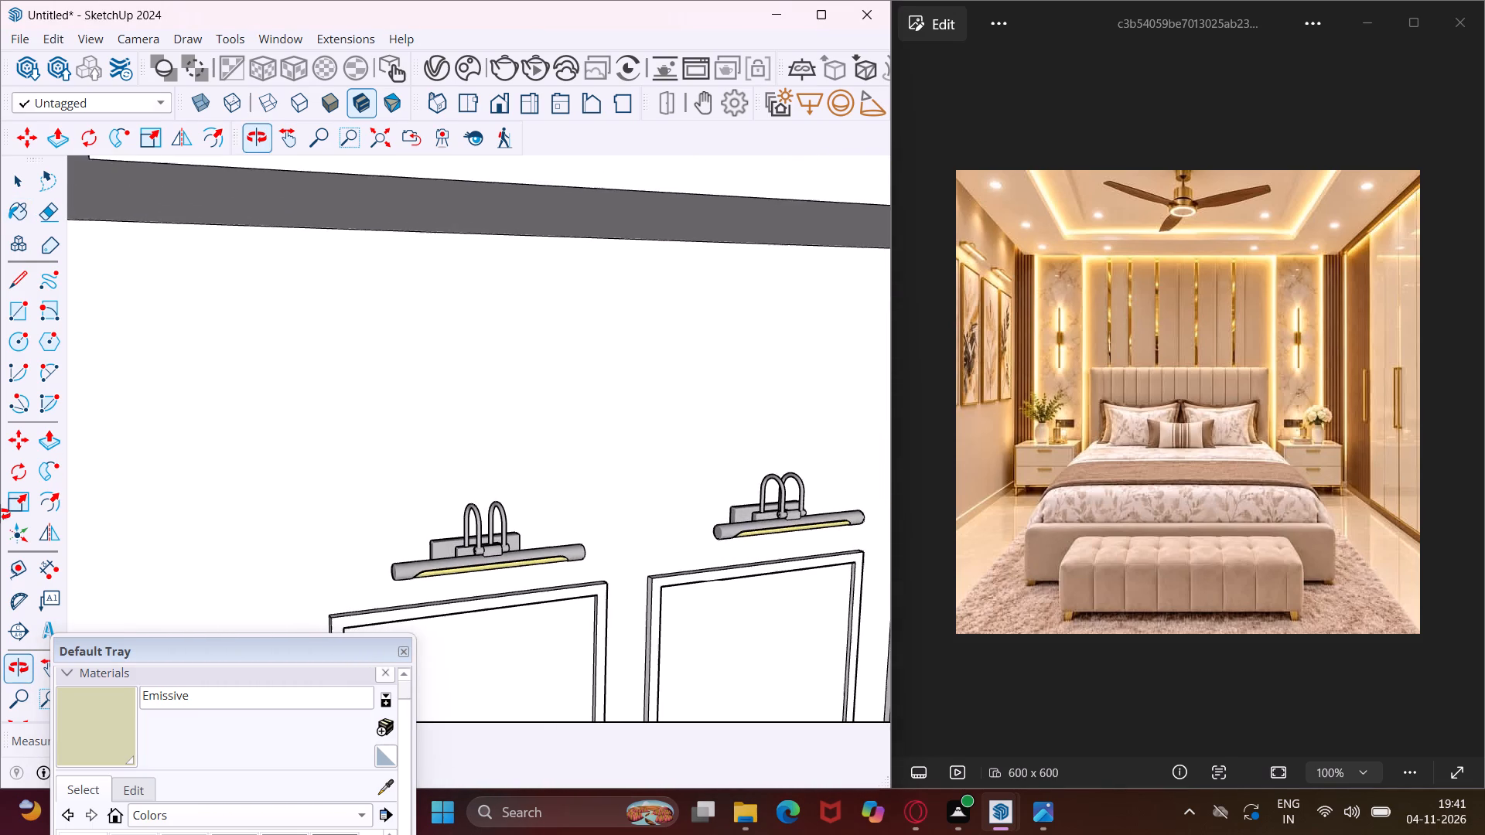
middle_click_drag(0, 514, 9, 524)
scroll(111, 506, "down", 4)
middle_click_drag(196, 474, 187, 336)
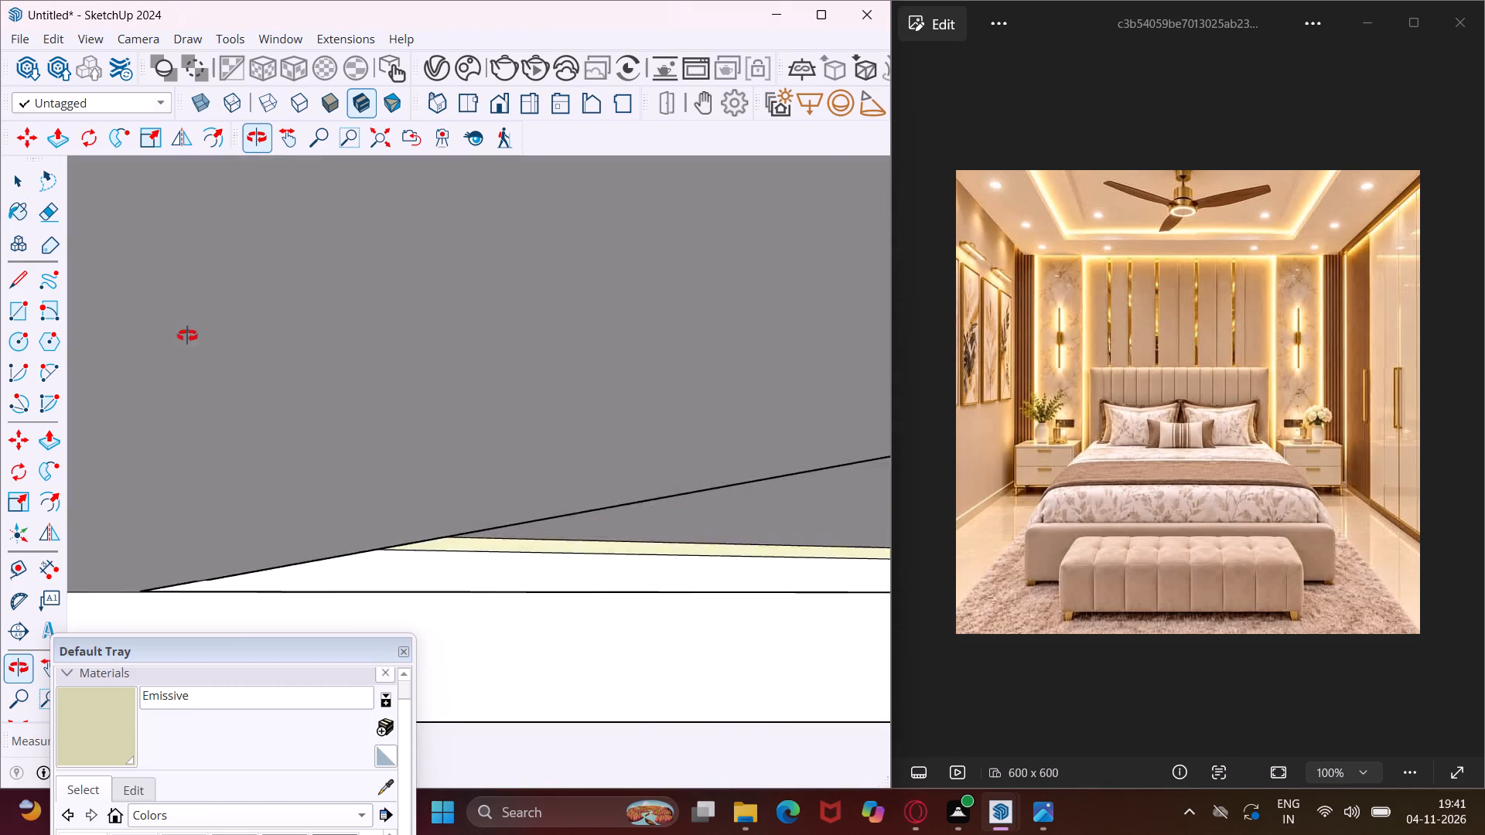
middle_click_drag(187, 336, 191, 323)
scroll(260, 369, "down", 5)
middle_click_drag(390, 472, 101, 506)
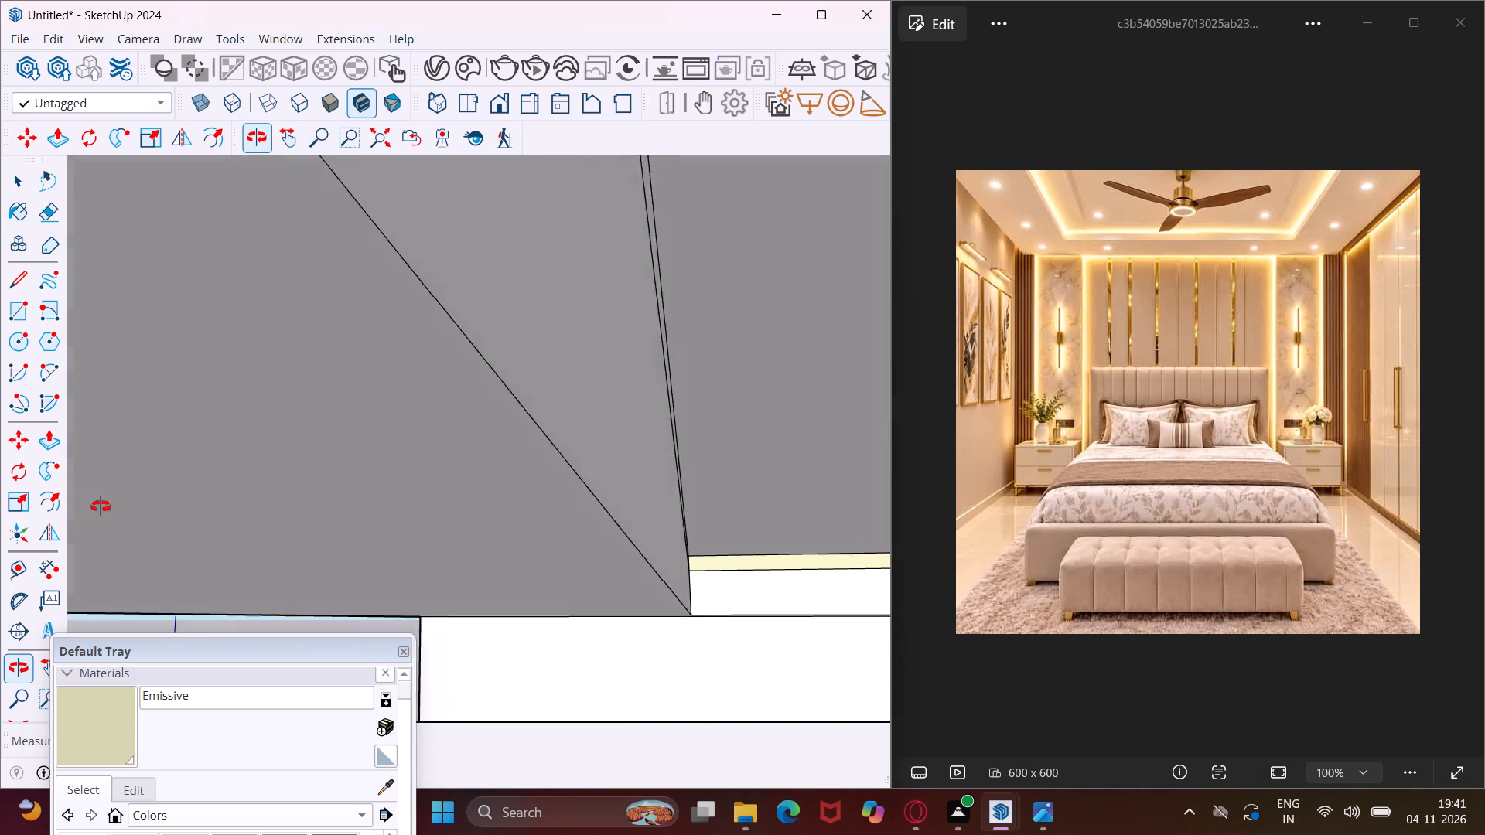
middle_click_drag(101, 506, 0, 571)
scroll(190, 530, "down", 5)
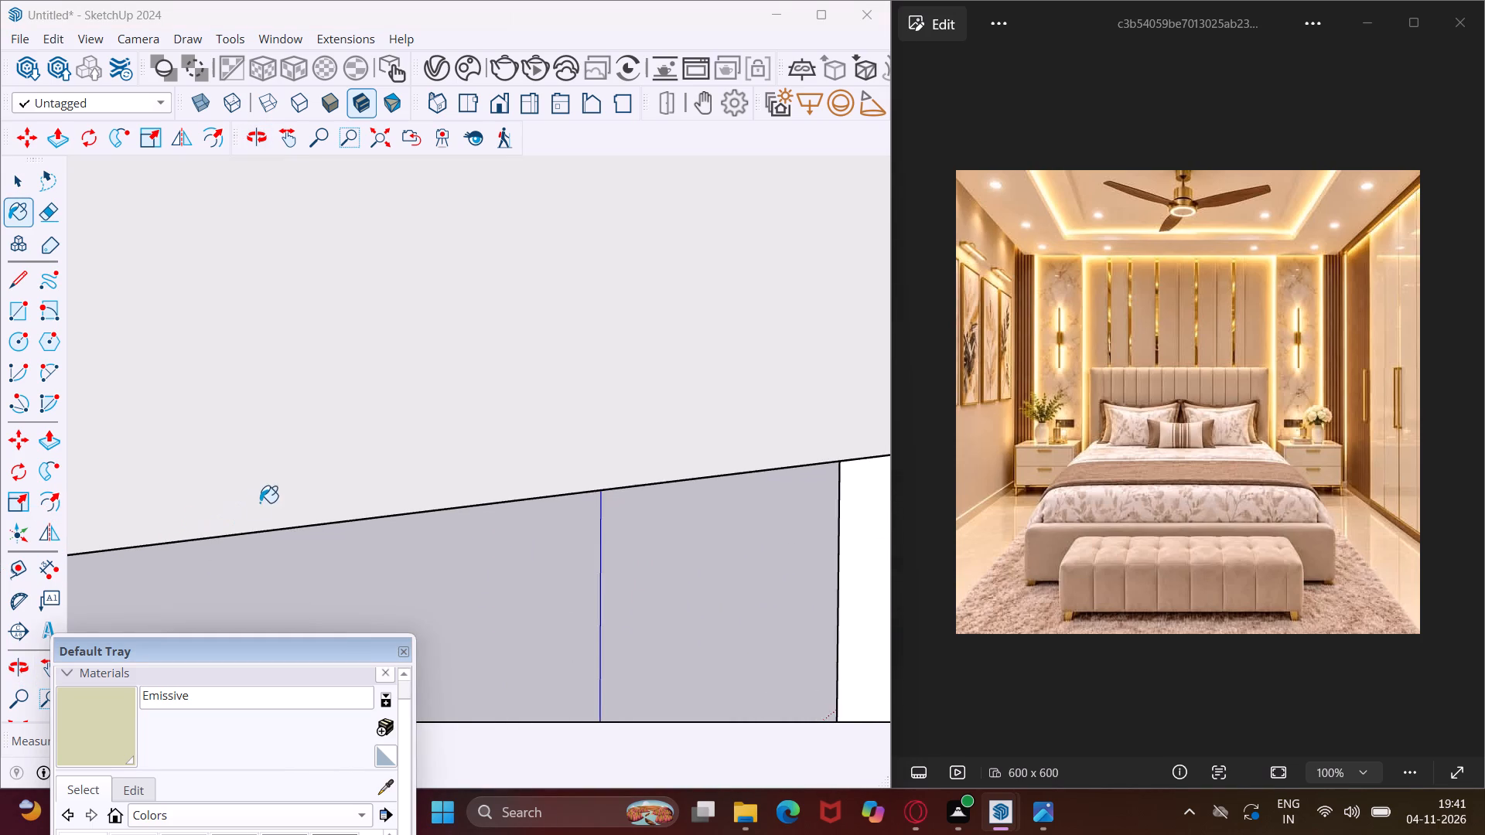
scroll(261, 497, "down", 7)
scroll(387, 435, "down", 5)
left_click(714, 205)
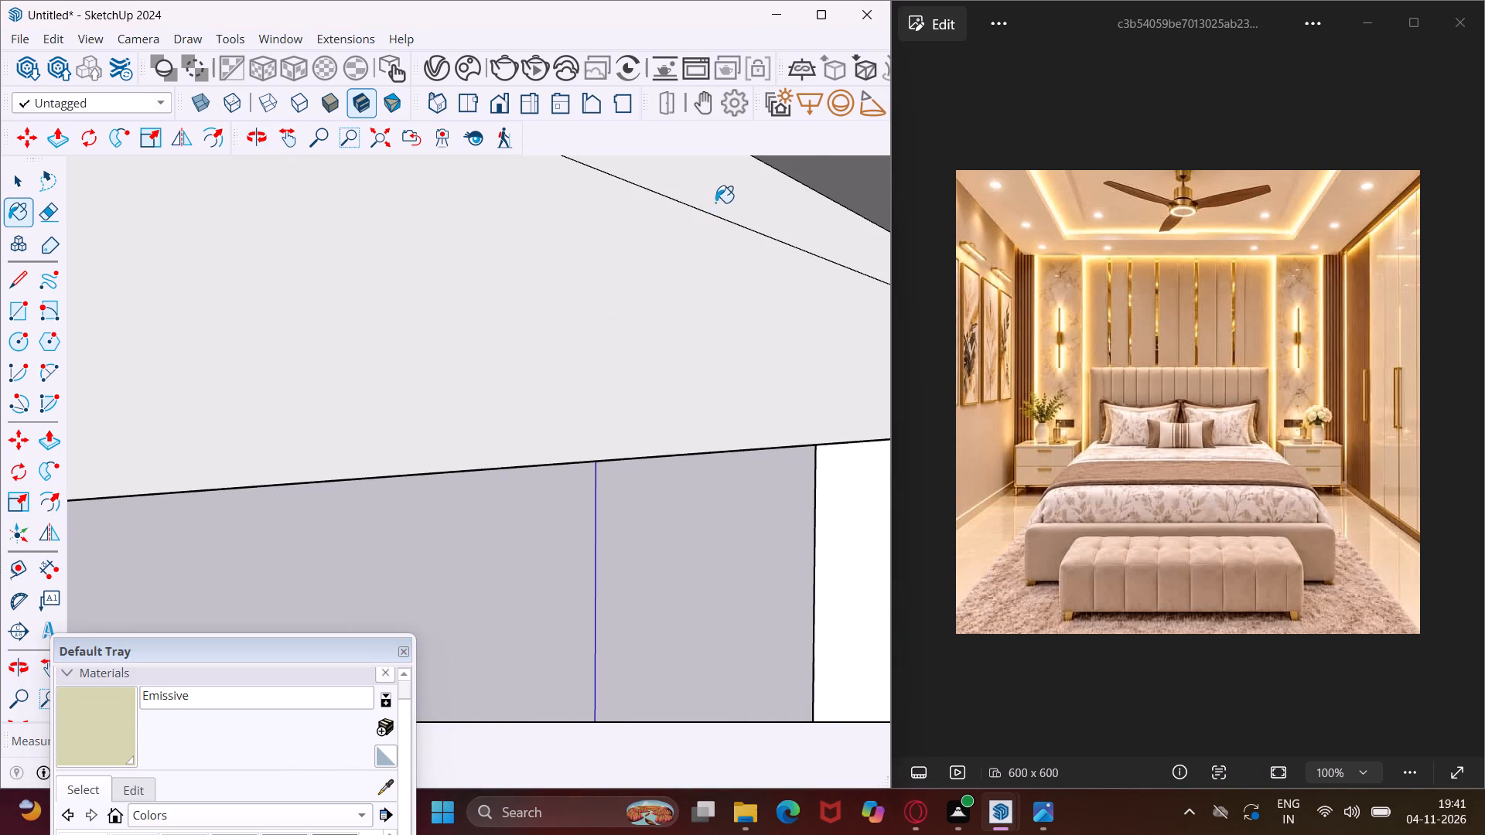
Split the side face of the slat nearest the sconce panel by copying its front vertical edge about halfway back, on the picture-frame wall side.
middle_click_drag(671, 302, 1176, 260)
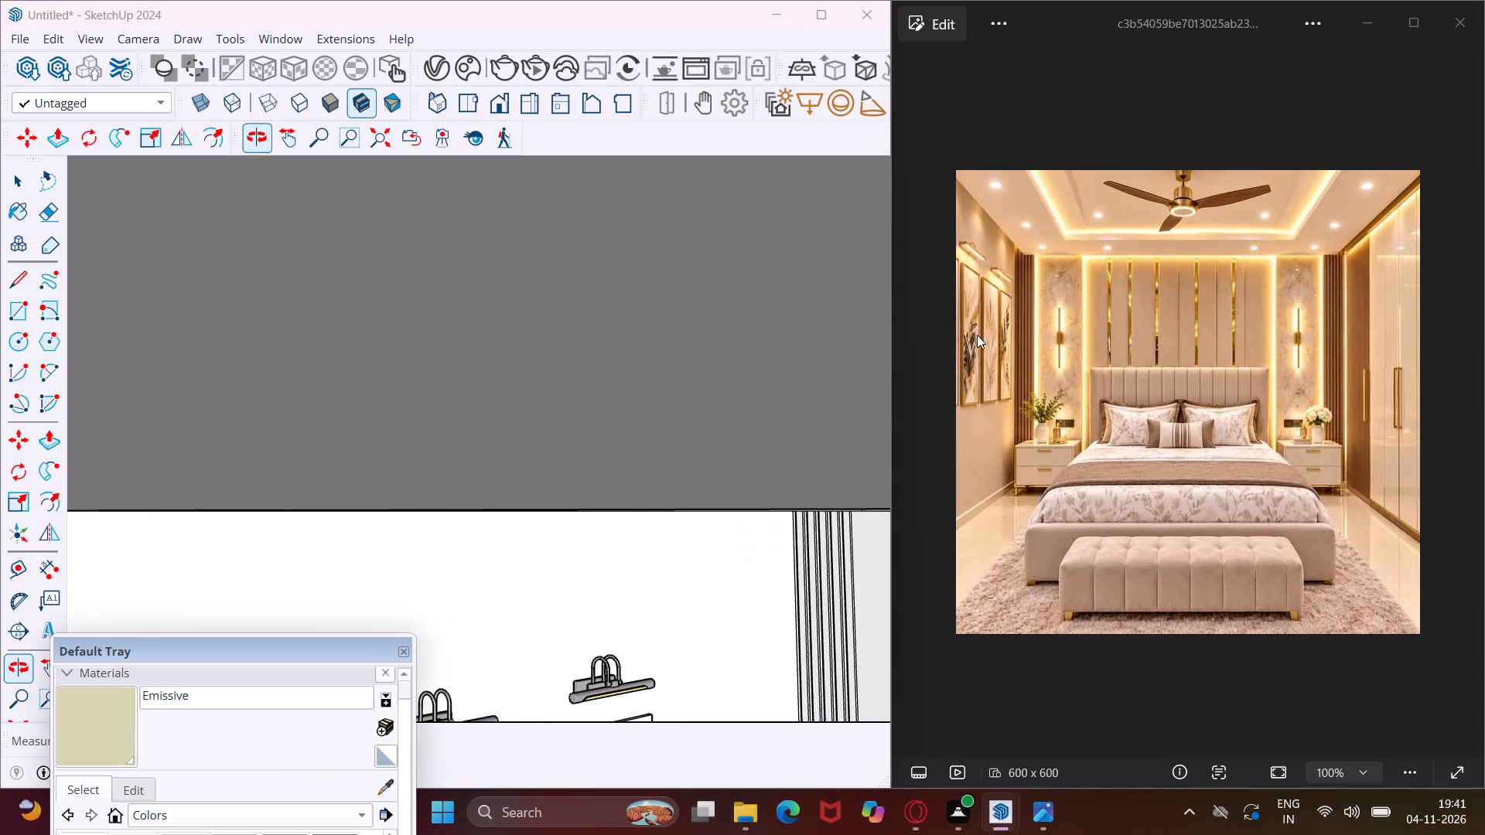
scroll(729, 435, "down", 5)
scroll(718, 456, "down", 16)
scroll(719, 503, "up", 1)
scroll(719, 505, "down", 3)
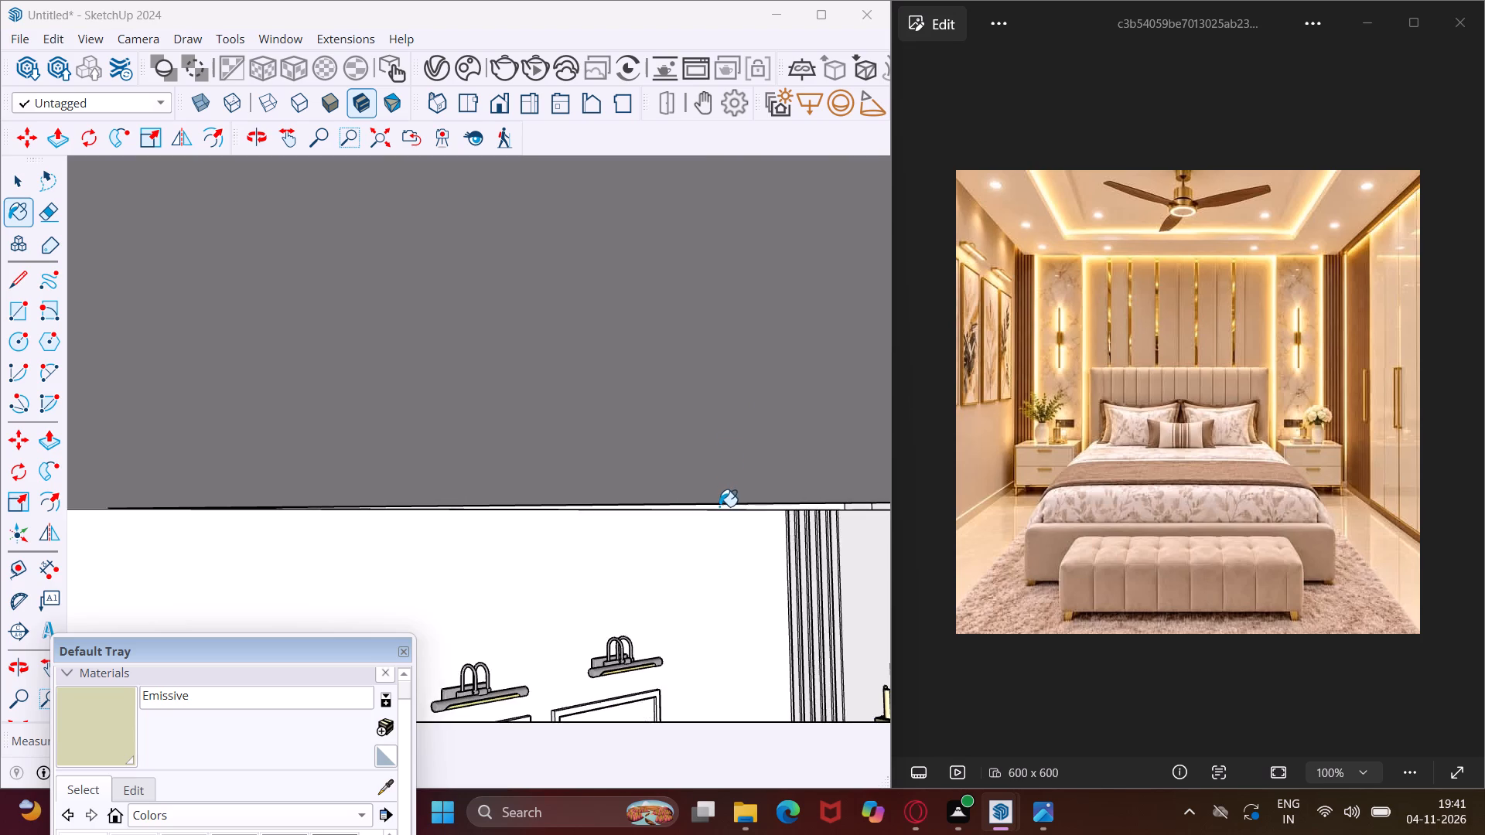
scroll(719, 506, "down", 19)
scroll(796, 590, "up", 6)
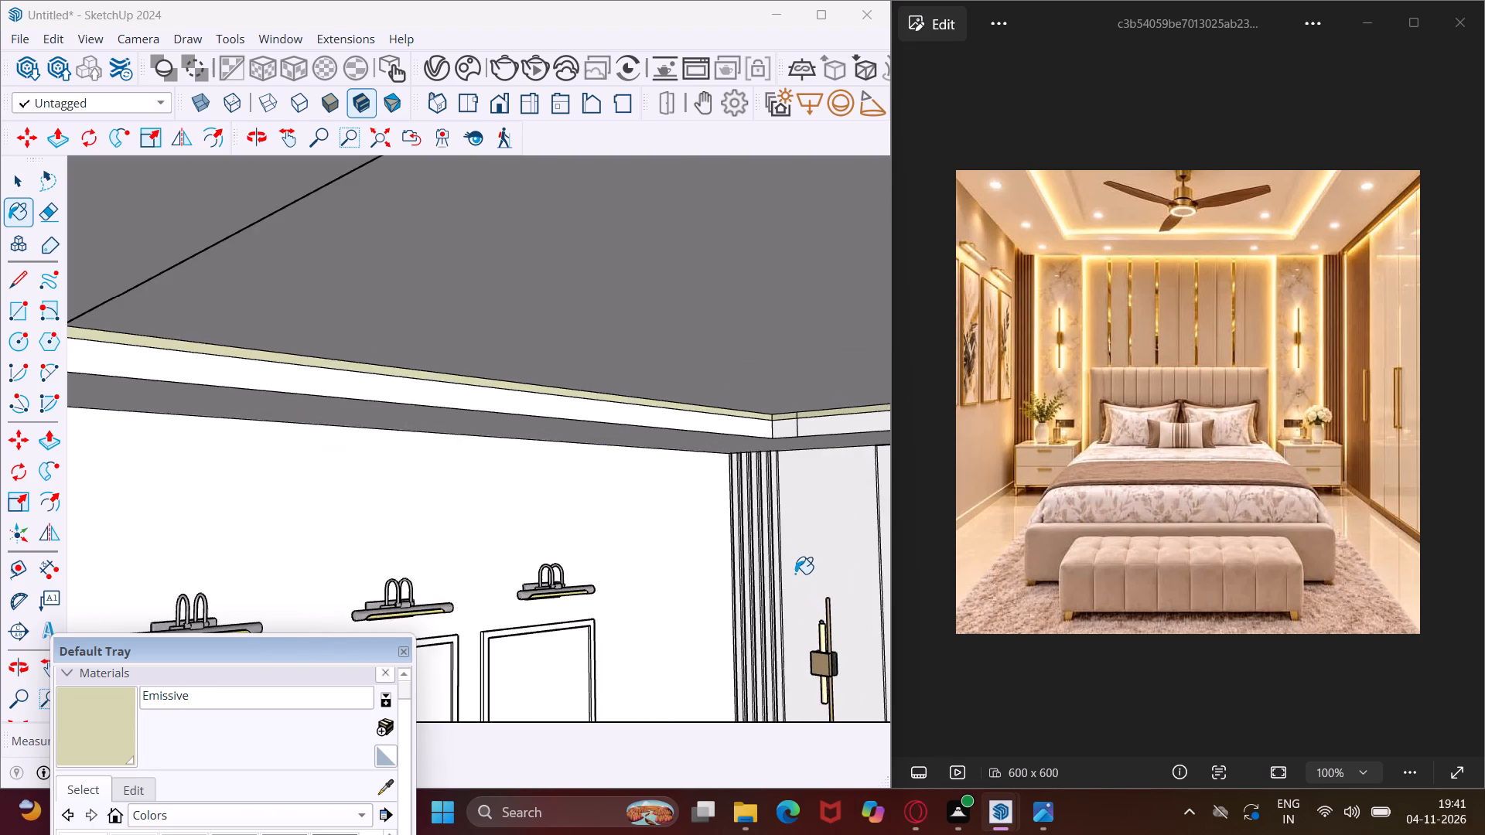
scroll(795, 574, "up", 20)
scroll(795, 574, "up", 1)
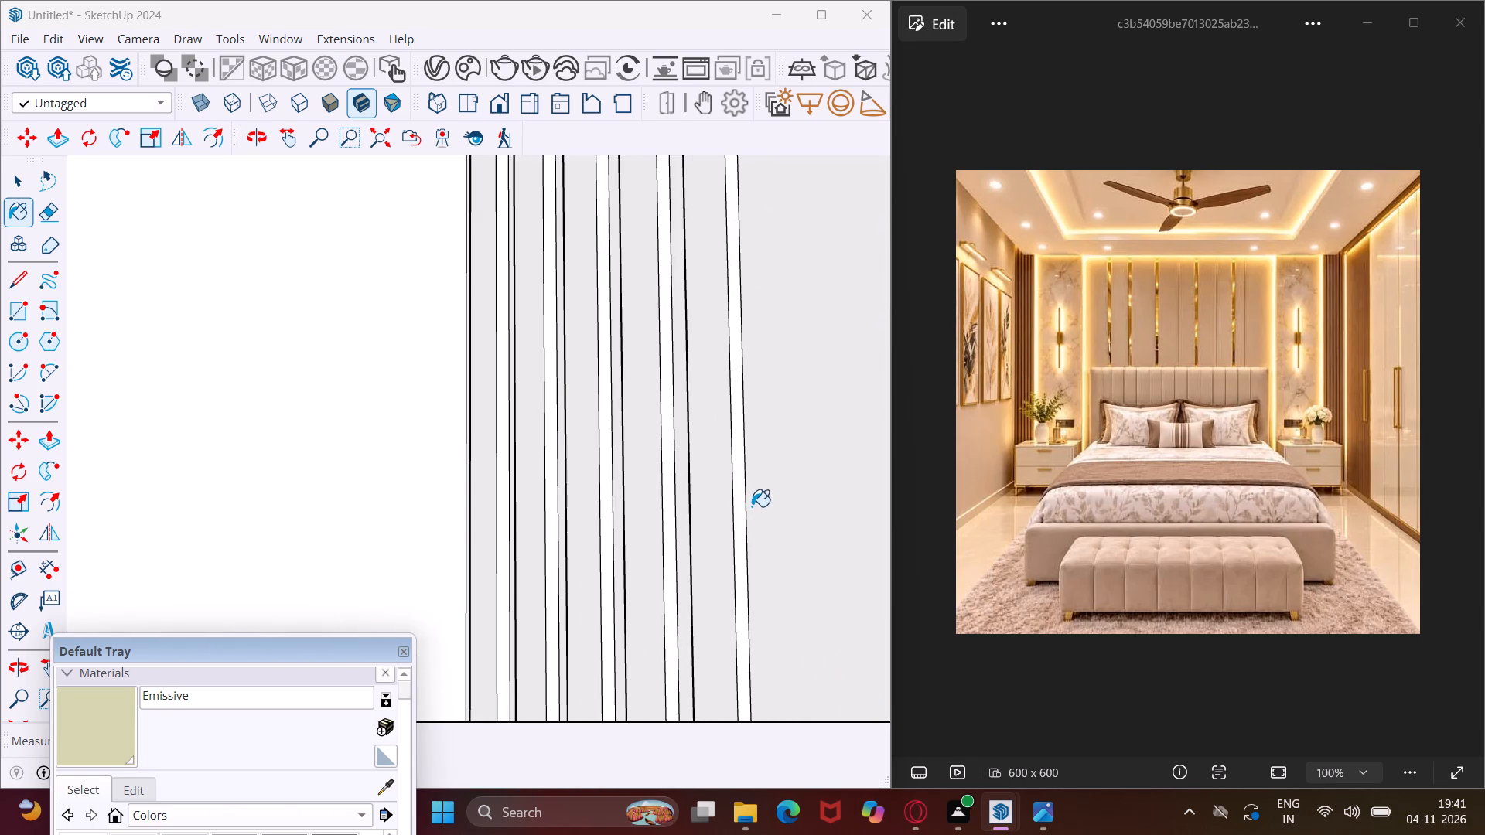
scroll(749, 516, "down", 10)
key("Escape")
key("space")
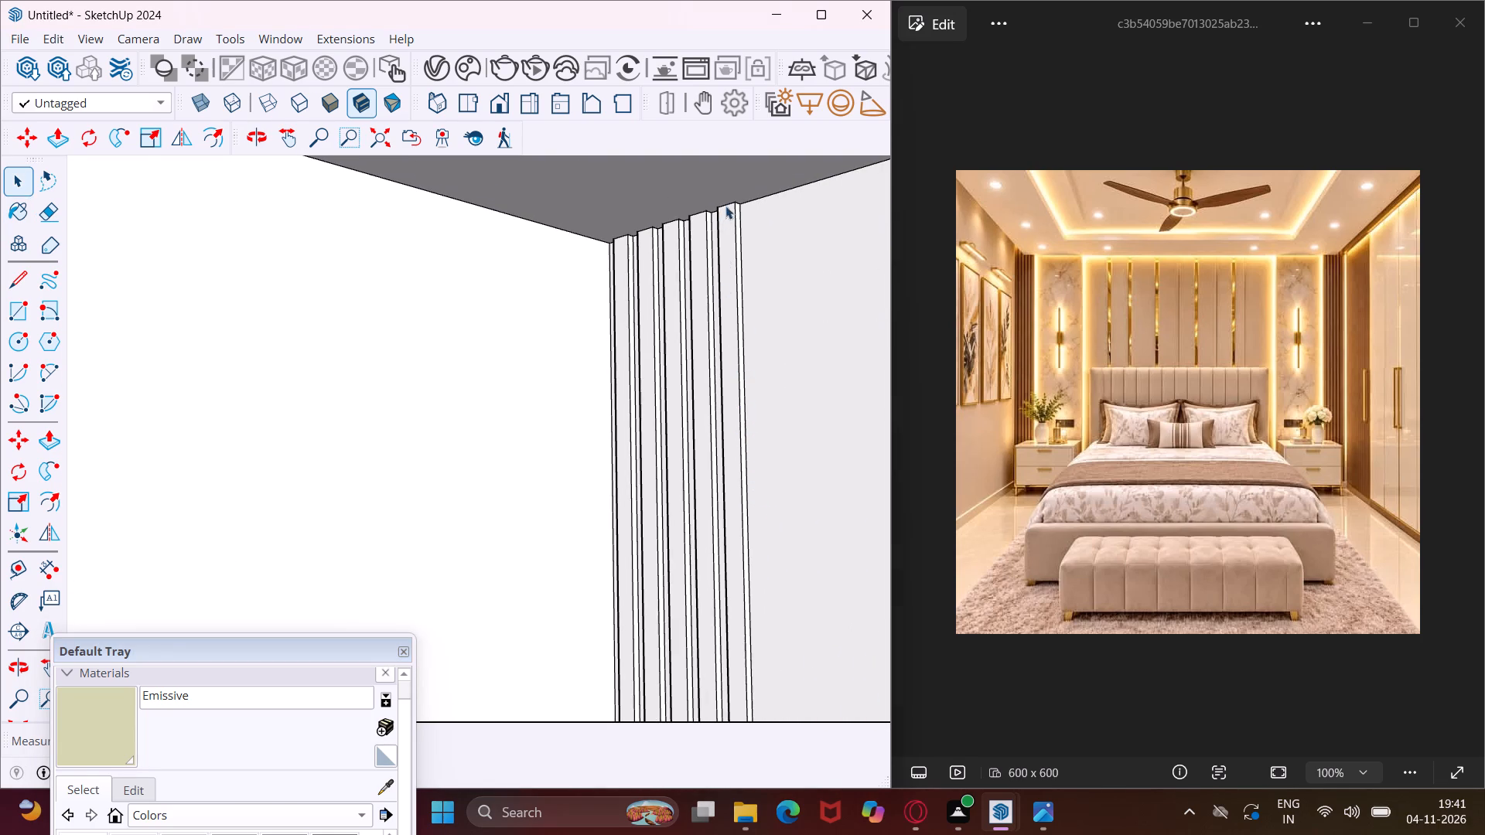
scroll(726, 204, "up", 10)
middle_click_drag(751, 210, 744, 232)
scroll(742, 225, "up", 7)
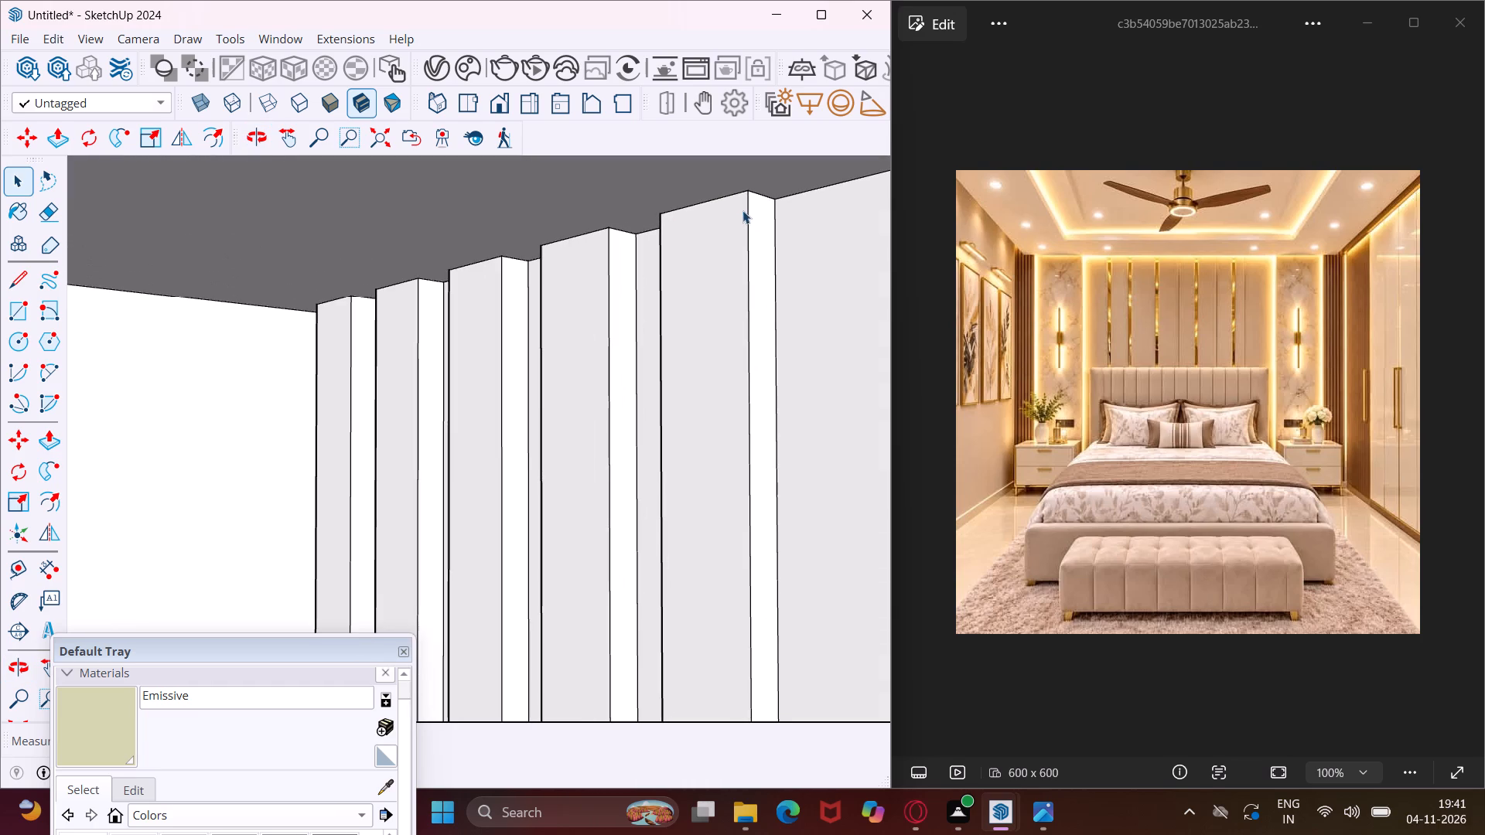
left_click(747, 216)
key("m")
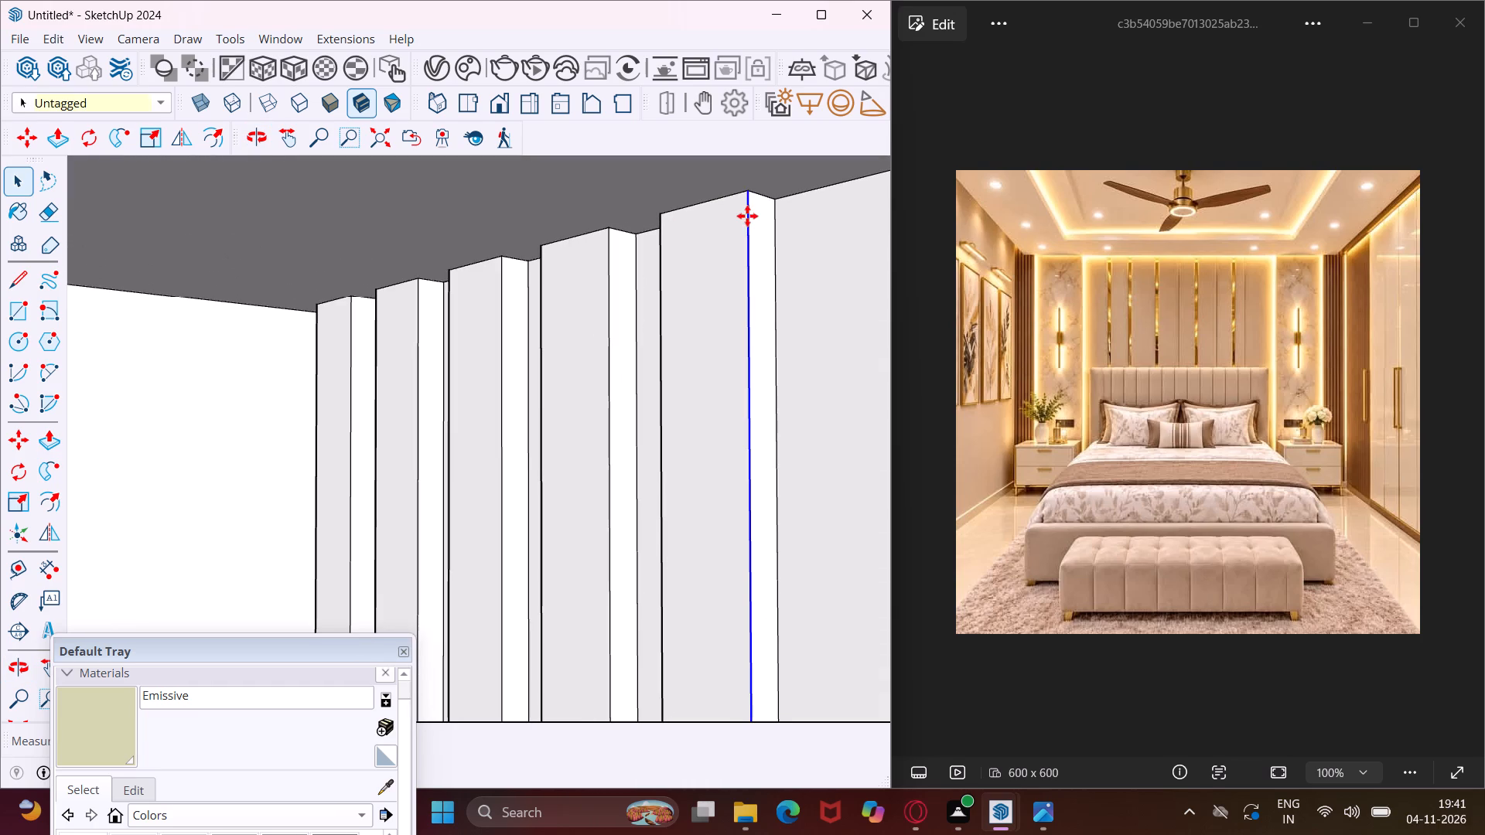
scroll(749, 201, "up", 2)
left_click(749, 191)
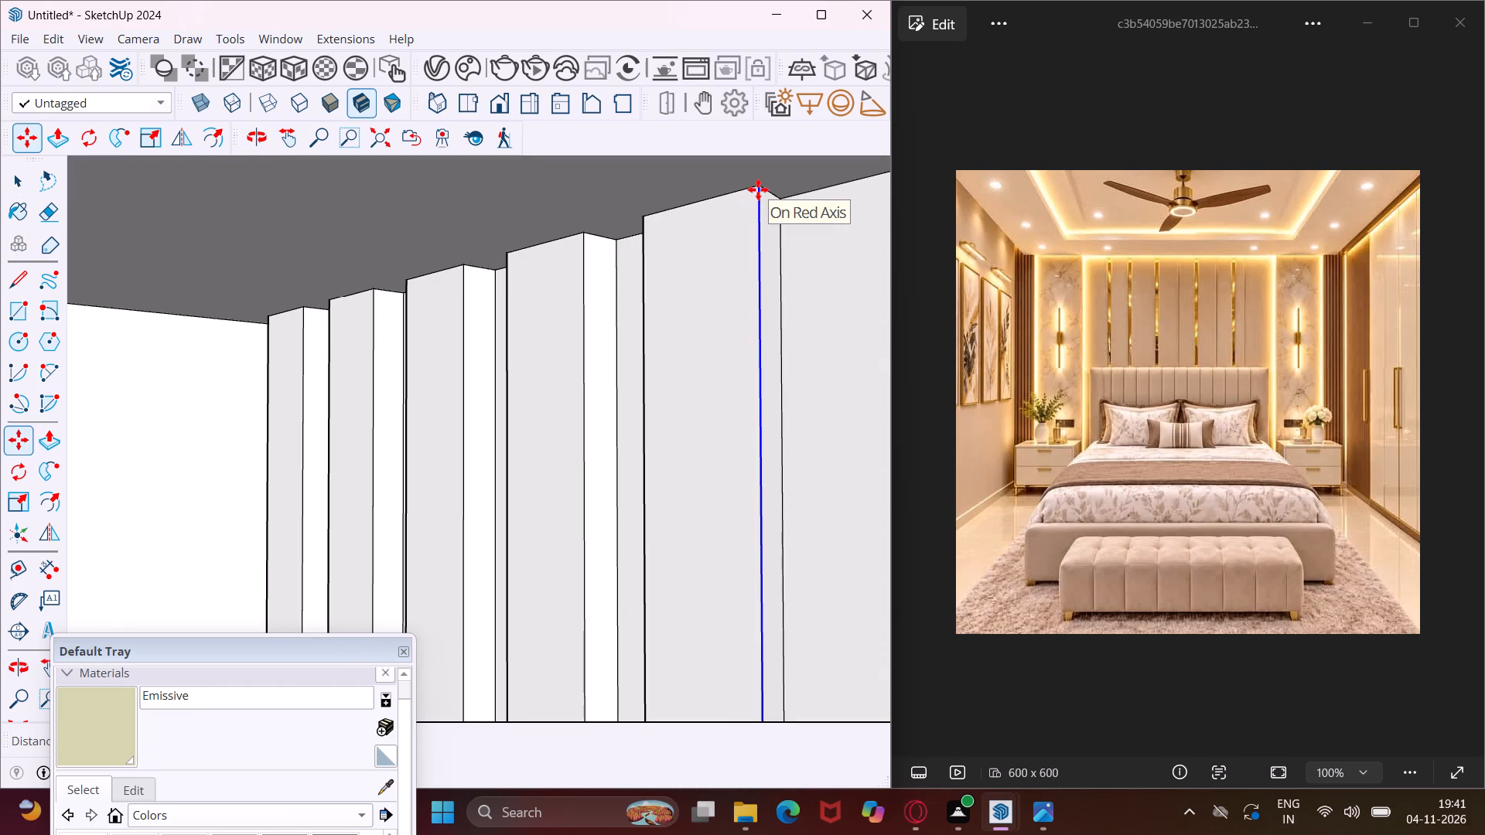
left_click(770, 192)
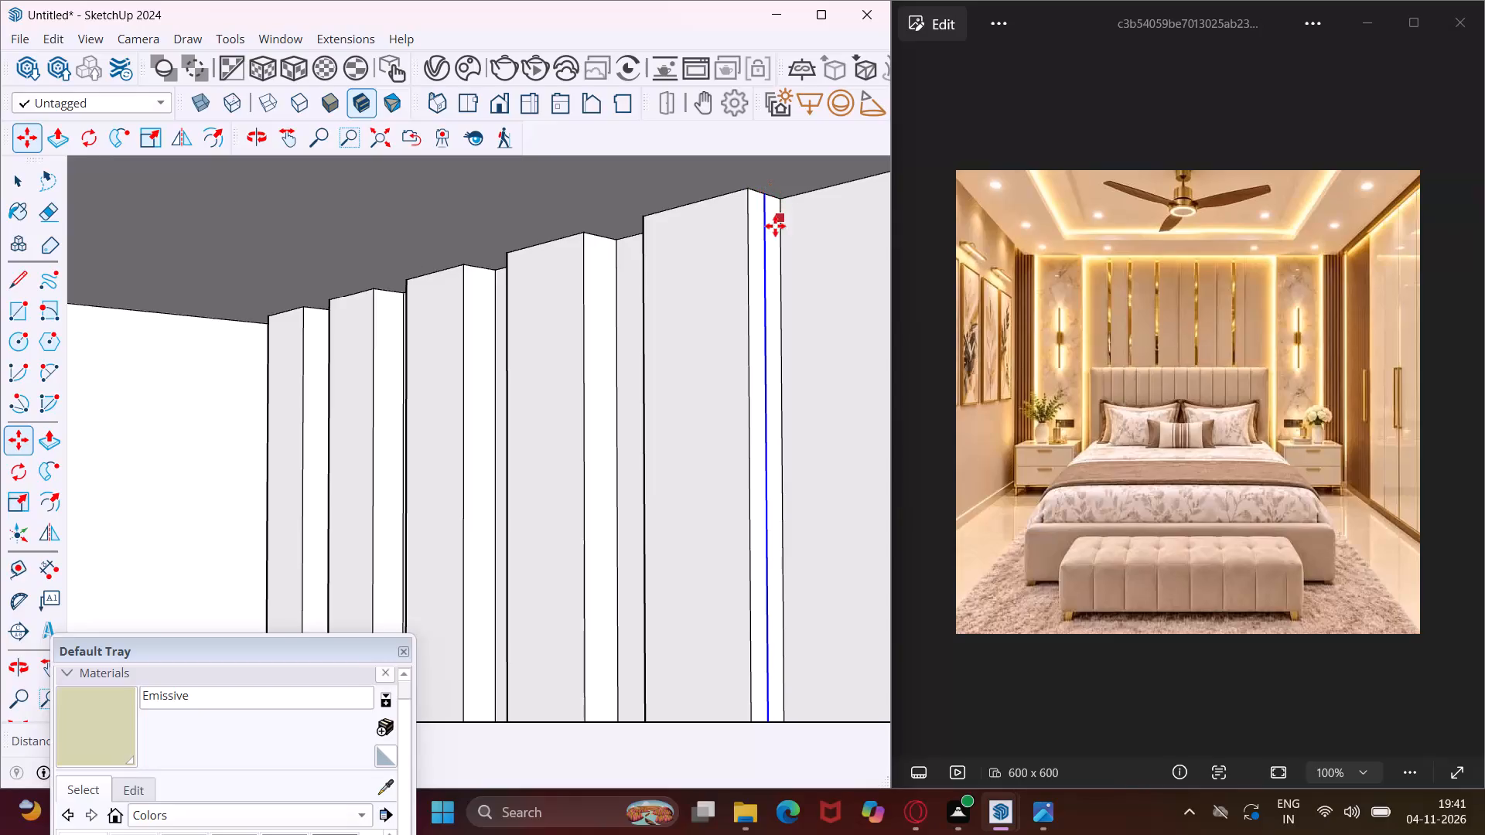
key("Escape")
Paint the rear vertical strip of that slat's side face, against the sconce panel, with the Emissive material.
left_click(111, 728)
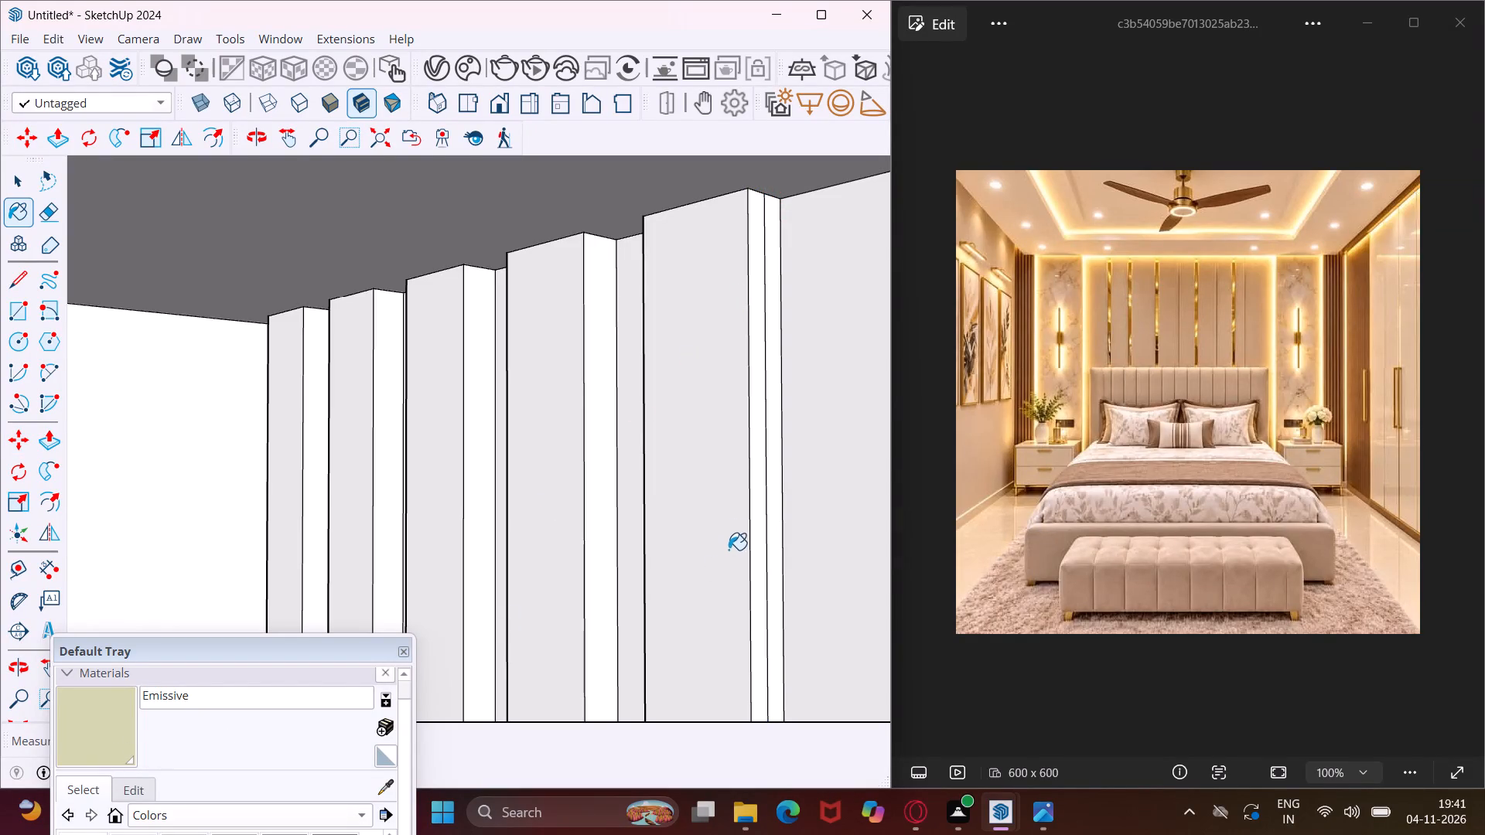
scroll(712, 510, "up", 4)
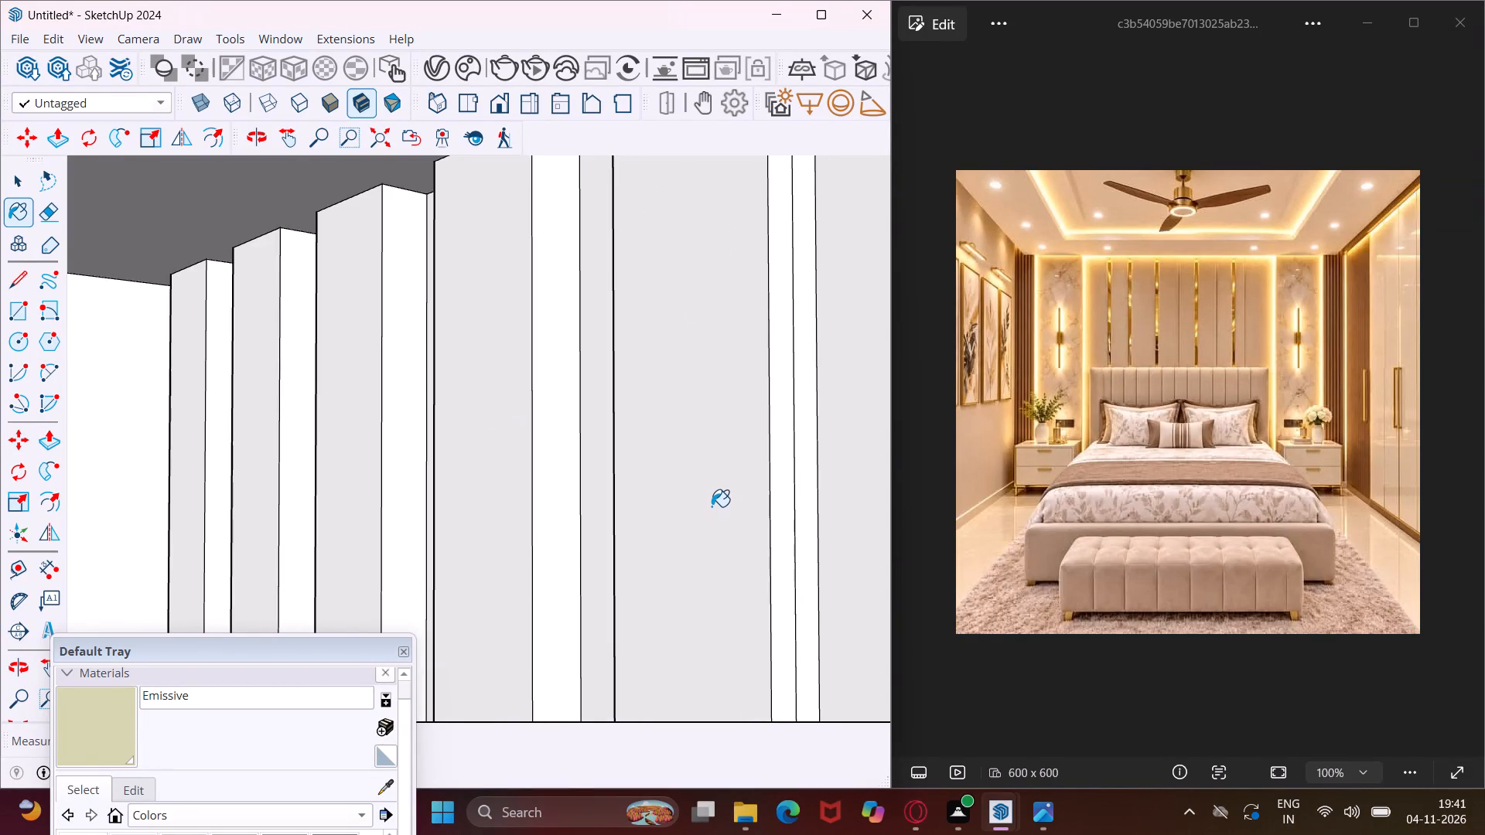
left_click(810, 466)
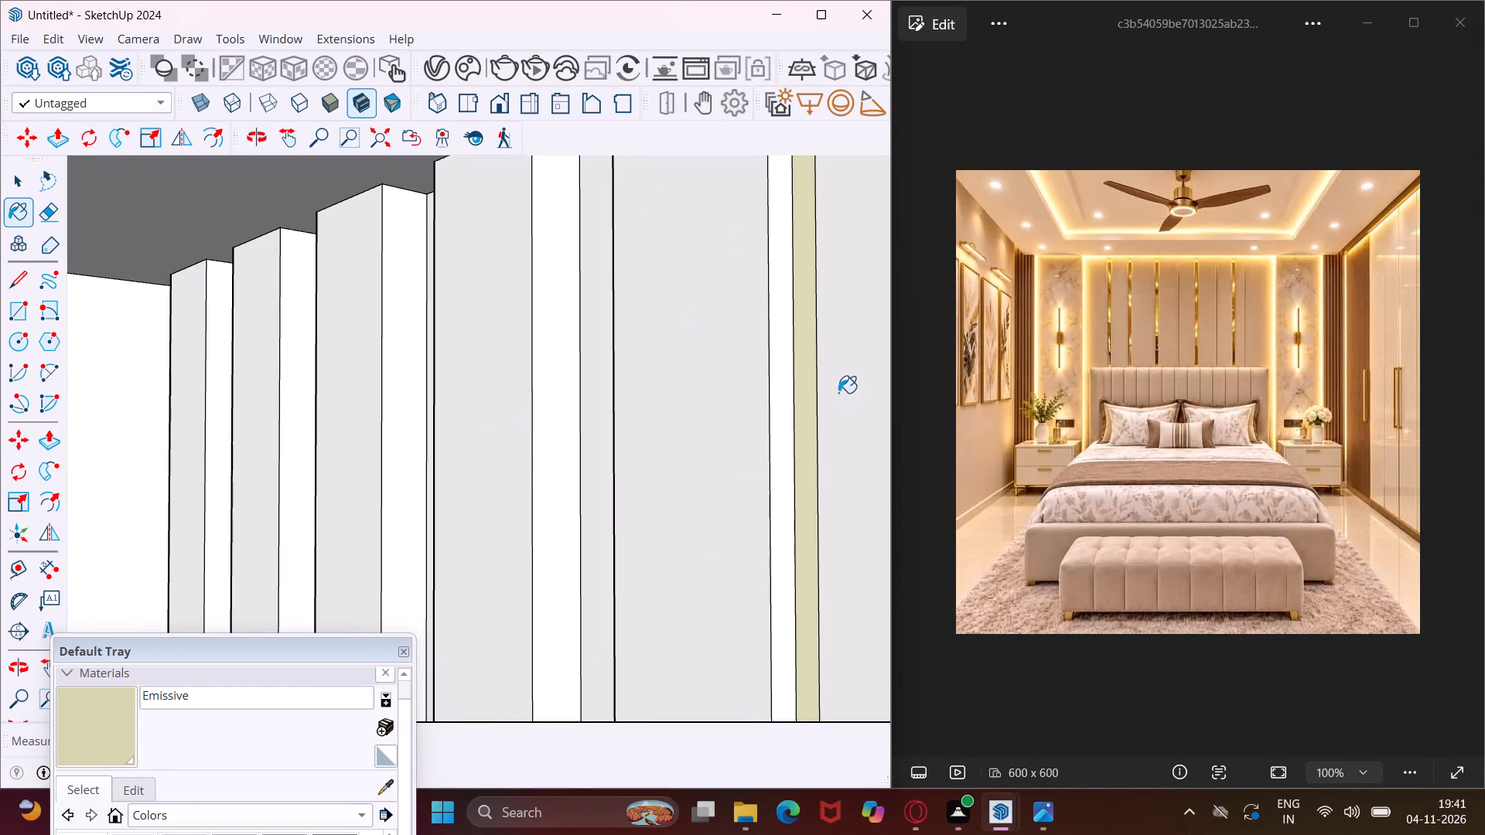
Copy the front vertical edge of the slat closest to the picture-frame wall partway back across its wall-facing side.
scroll(838, 393, "down", 8)
key("Escape")
key("space")
middle_click_drag(381, 482, 398, 482)
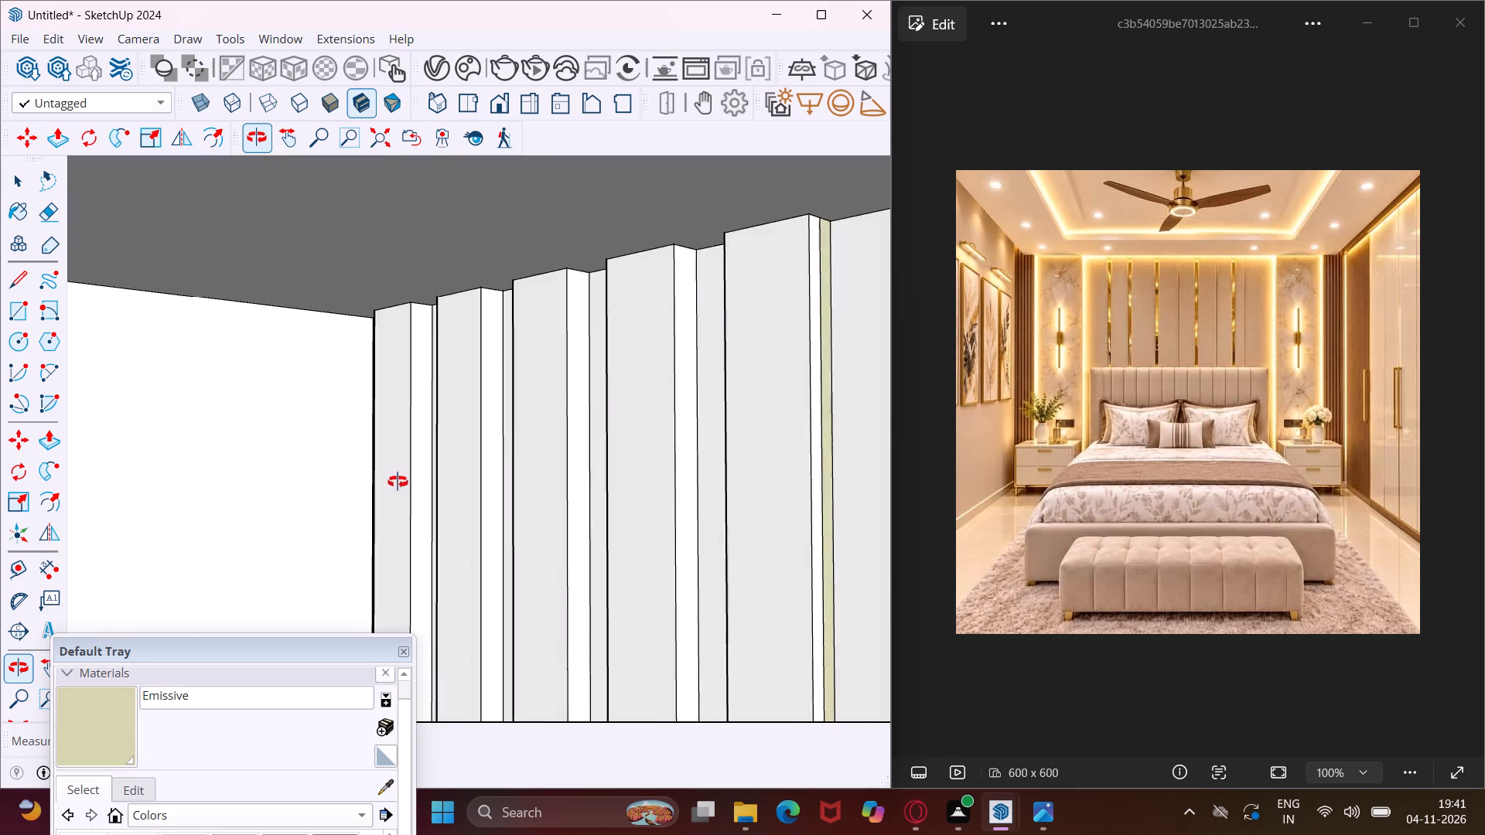
middle_click_drag(398, 482, 563, 441)
scroll(351, 304, "up", 4)
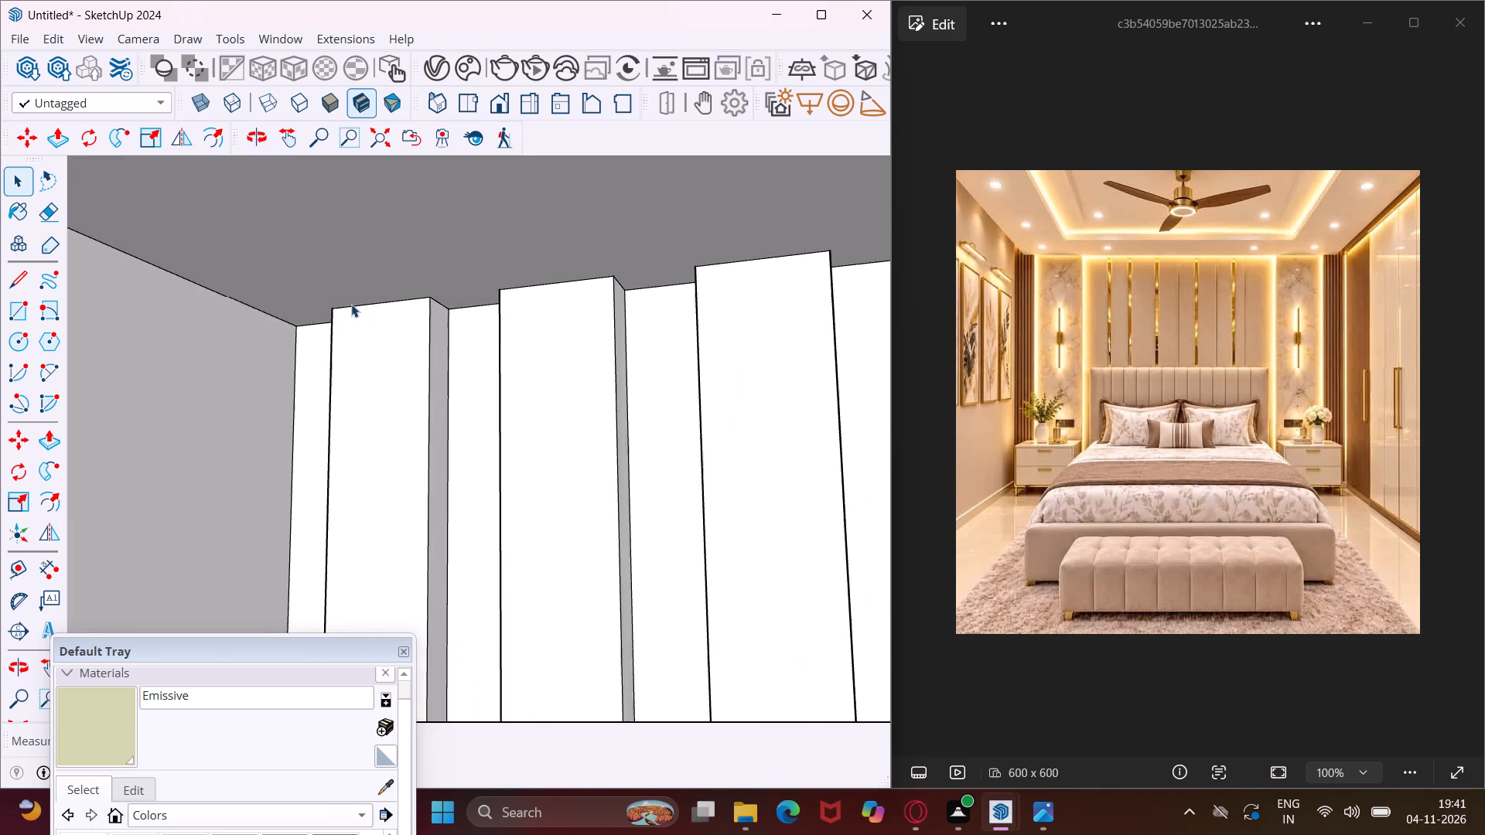
scroll(351, 304, "up", 11)
middle_click_drag(316, 337, 432, 380)
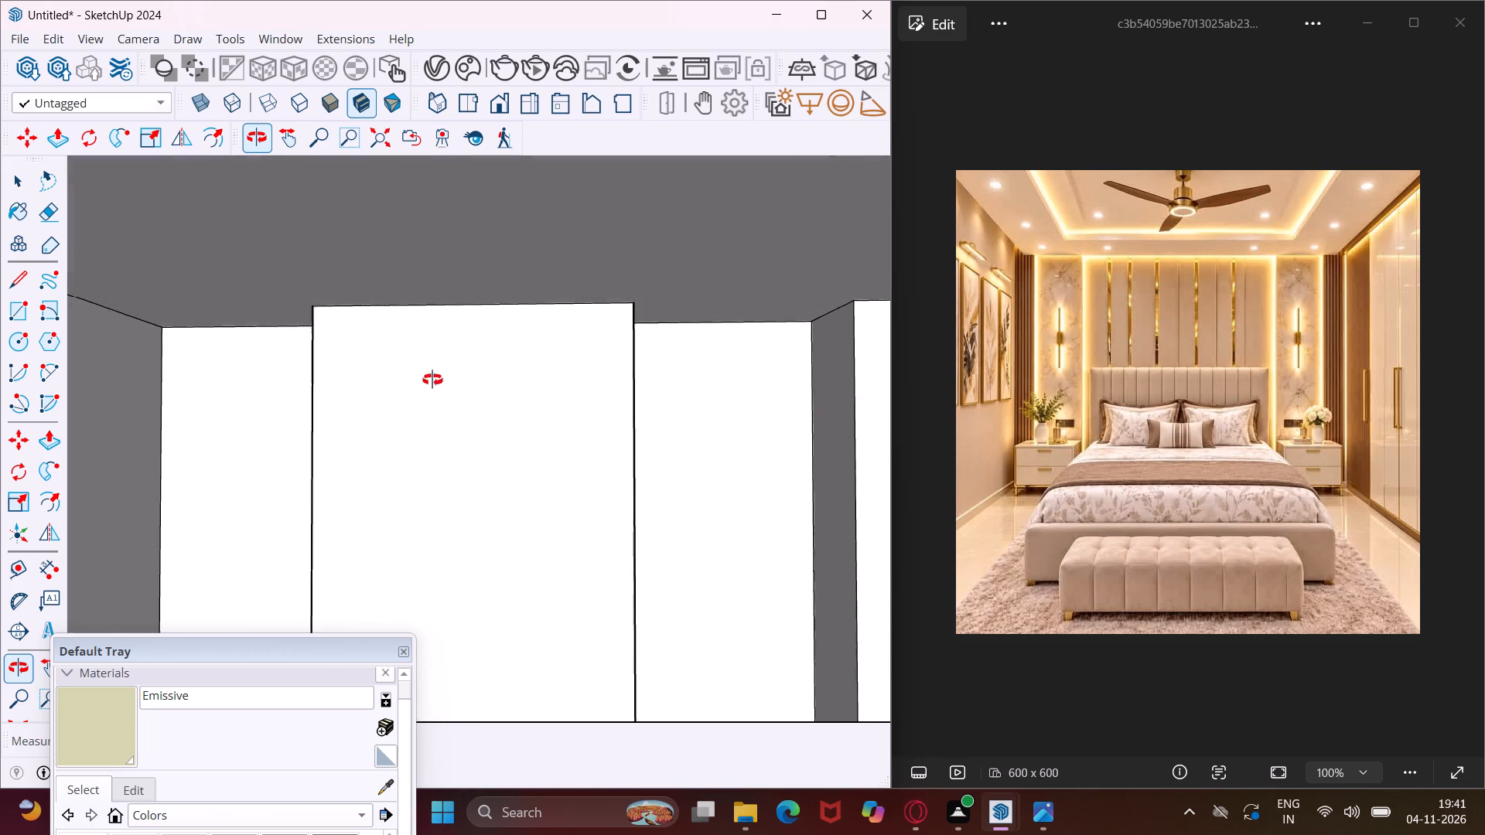
middle_click_drag(432, 380, 472, 386)
scroll(326, 361, "up", 4)
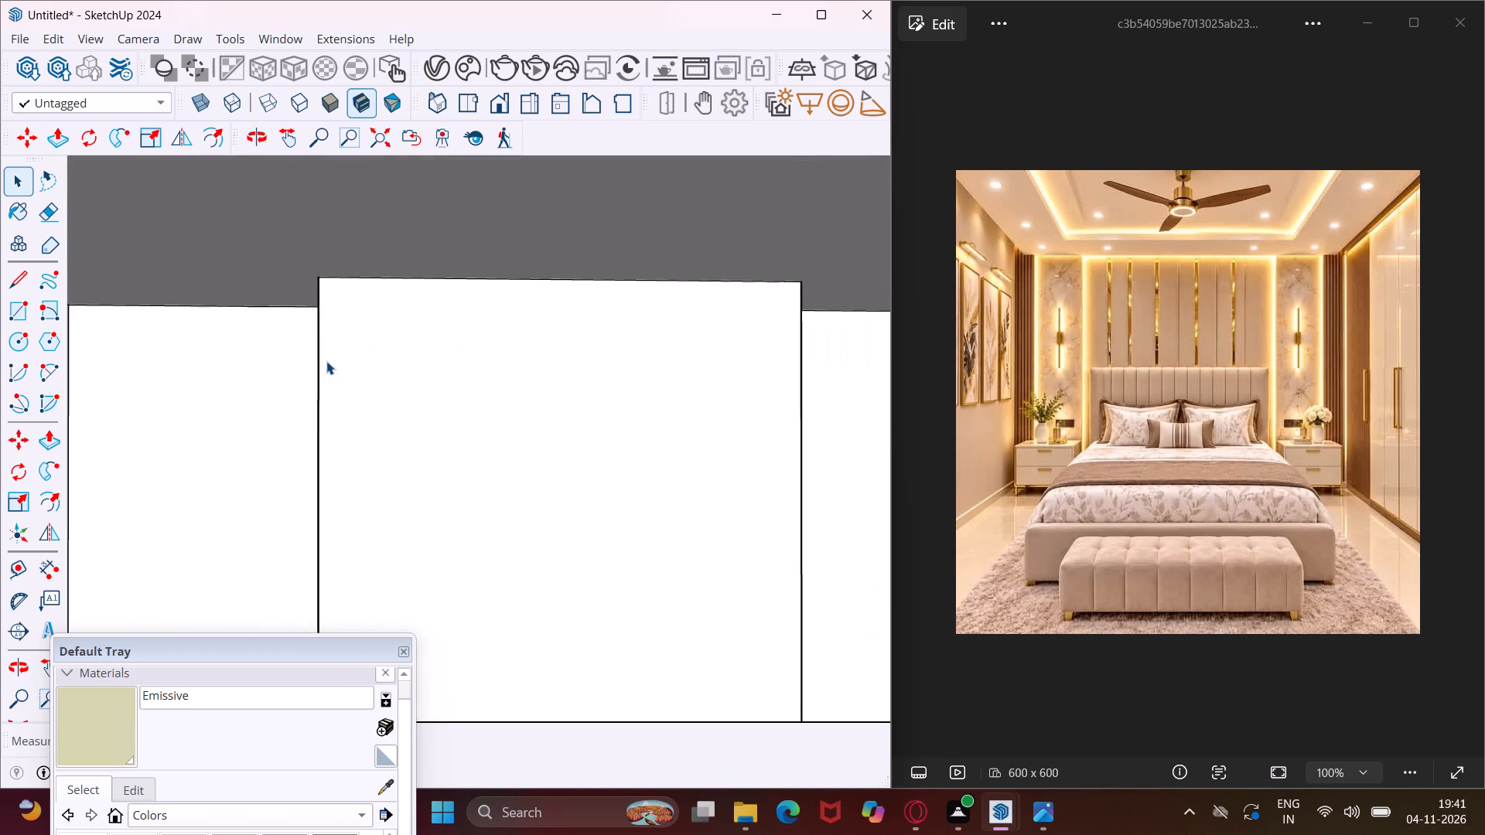
middle_click_drag(326, 361, 398, 386)
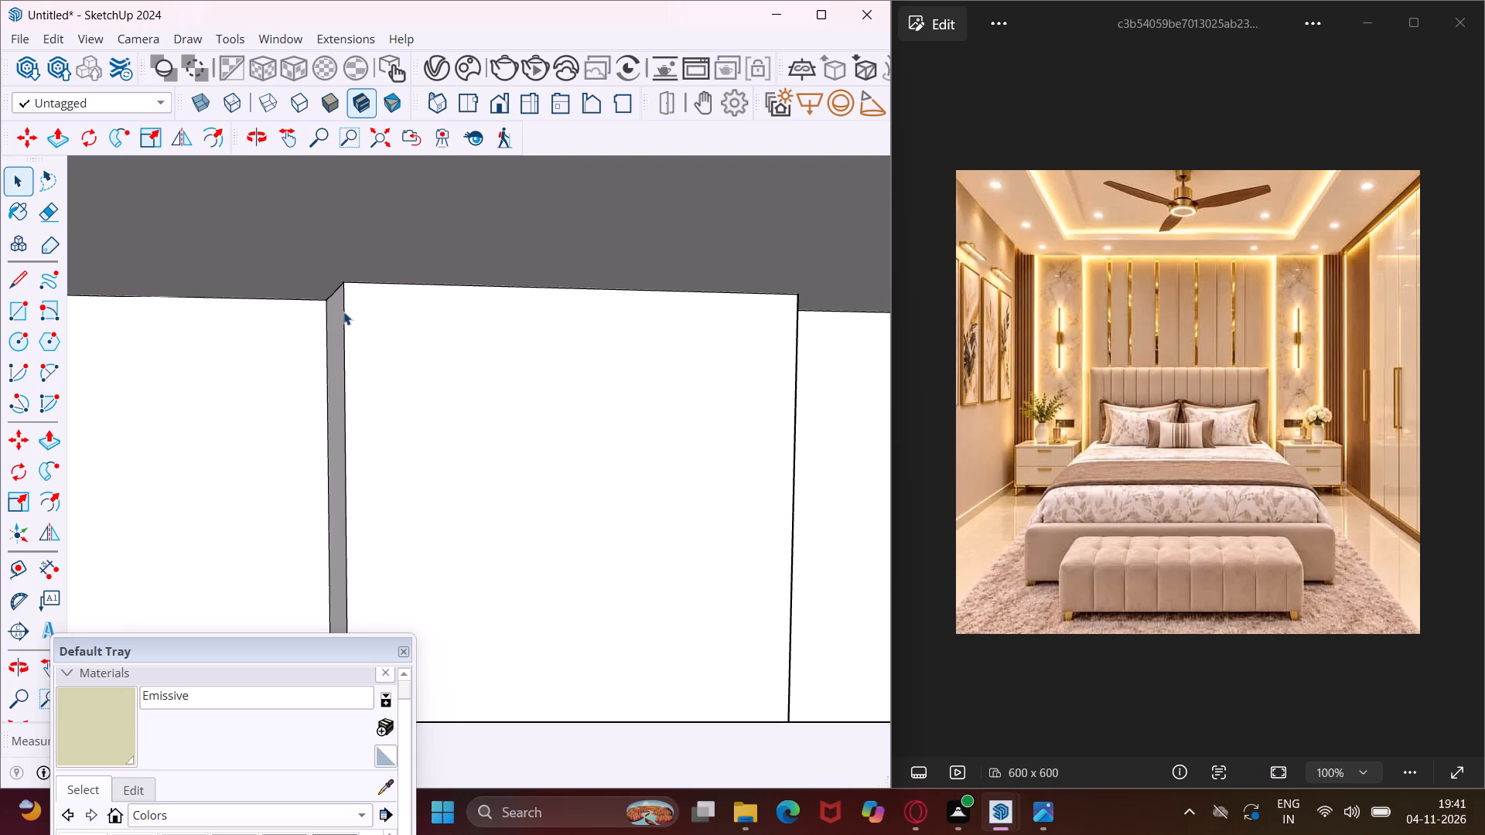
left_click(346, 322)
key("m")
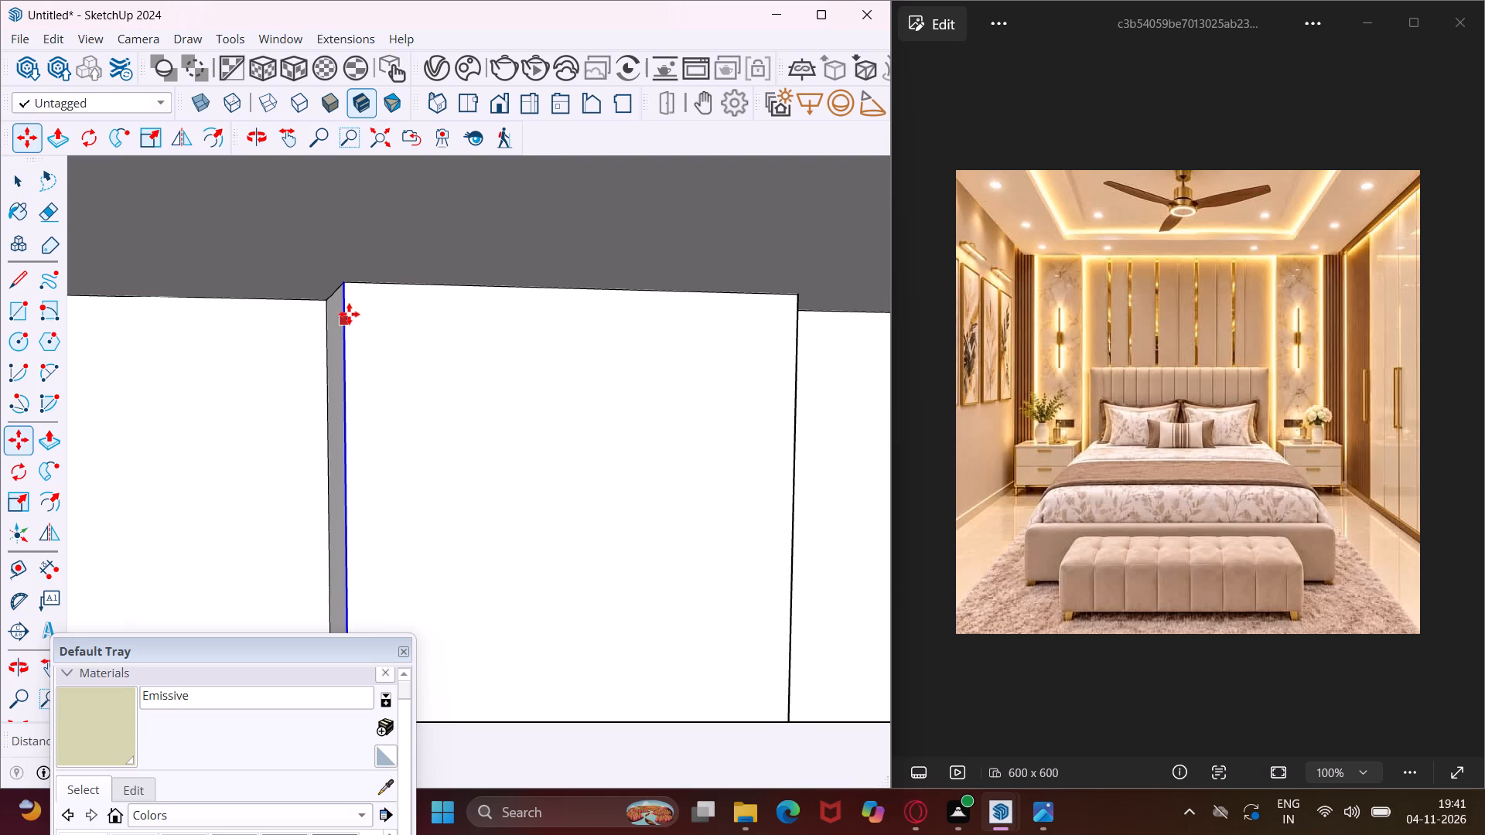
left_click(343, 285)
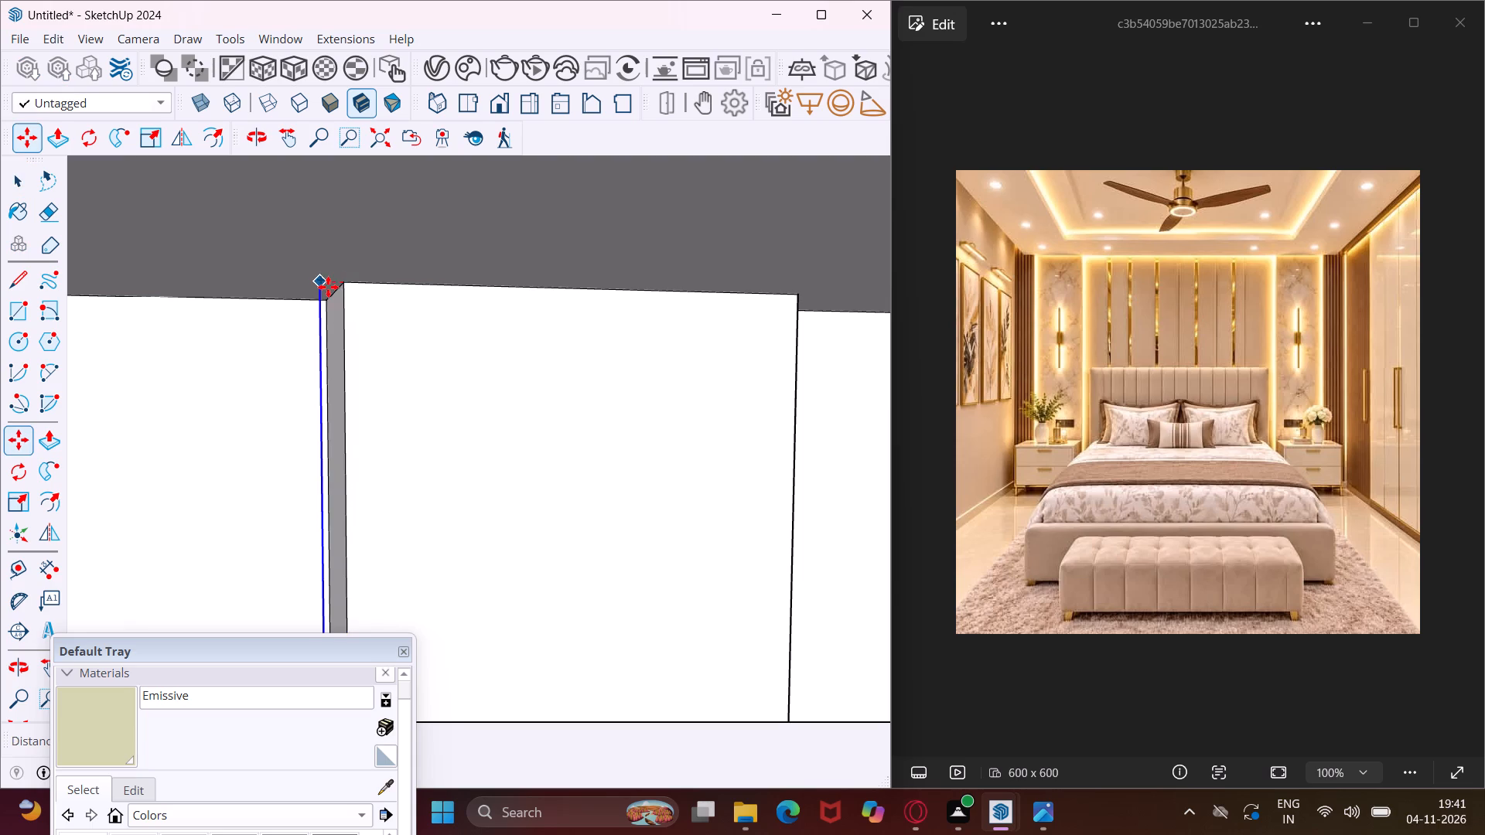
scroll(327, 287, "up", 8)
middle_click_drag(333, 297, 355, 311)
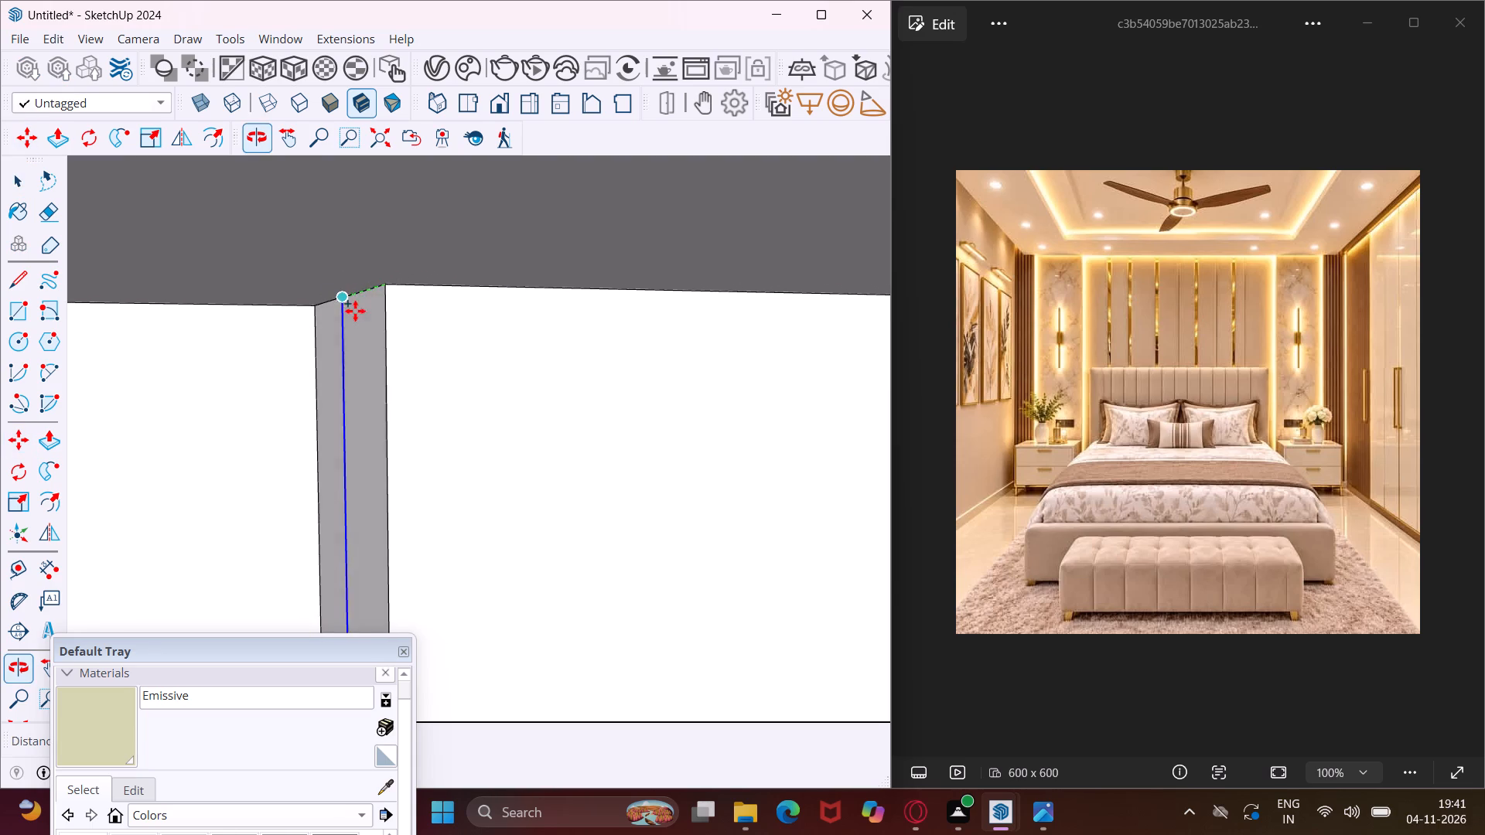
left_click(337, 301)
key("Escape")
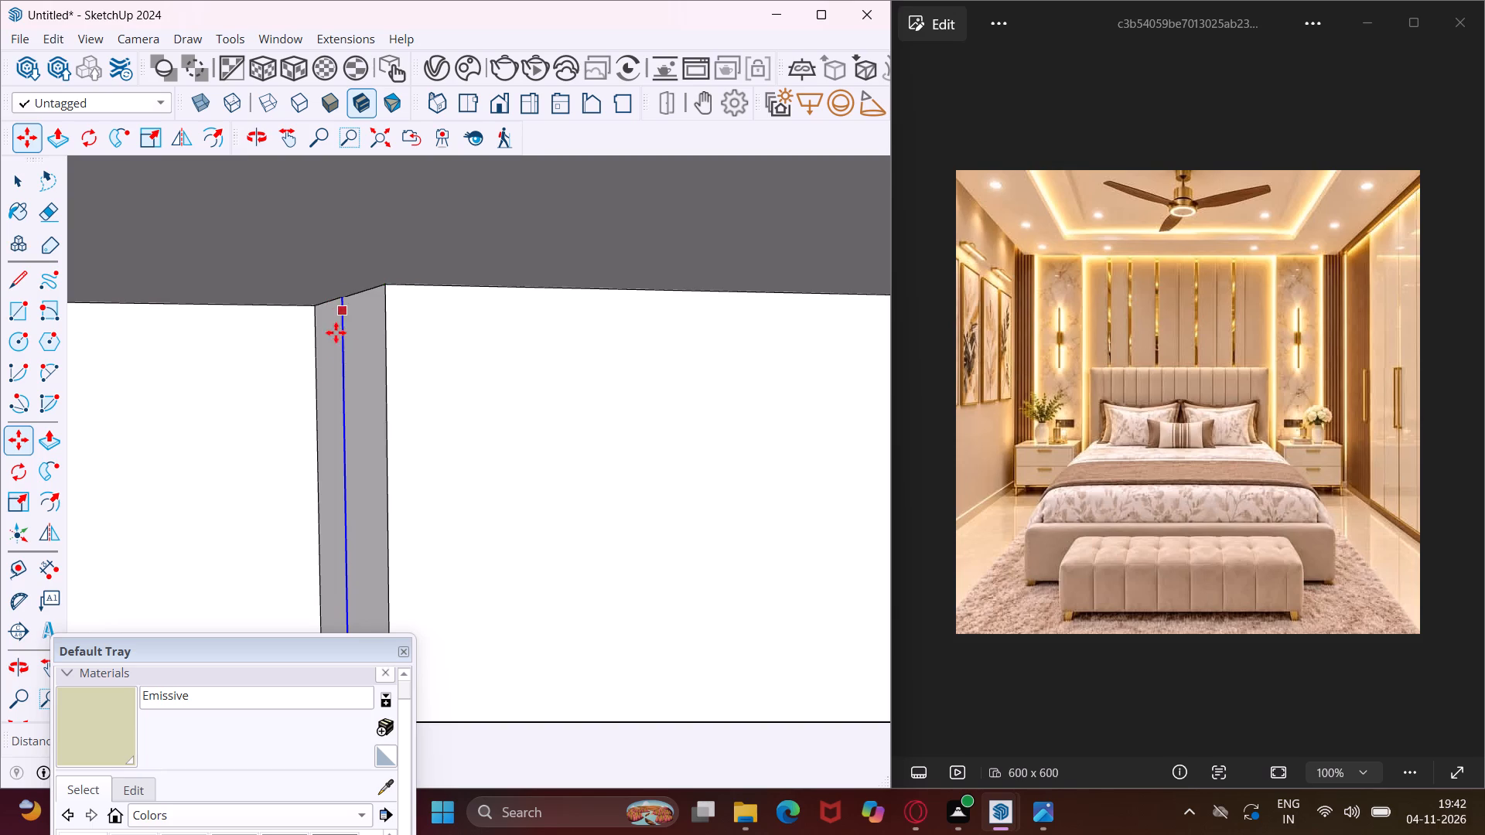
Paint the rear vertical strip on the wall-facing side of that slat with the Emissive material.
key("space")
left_click(118, 727)
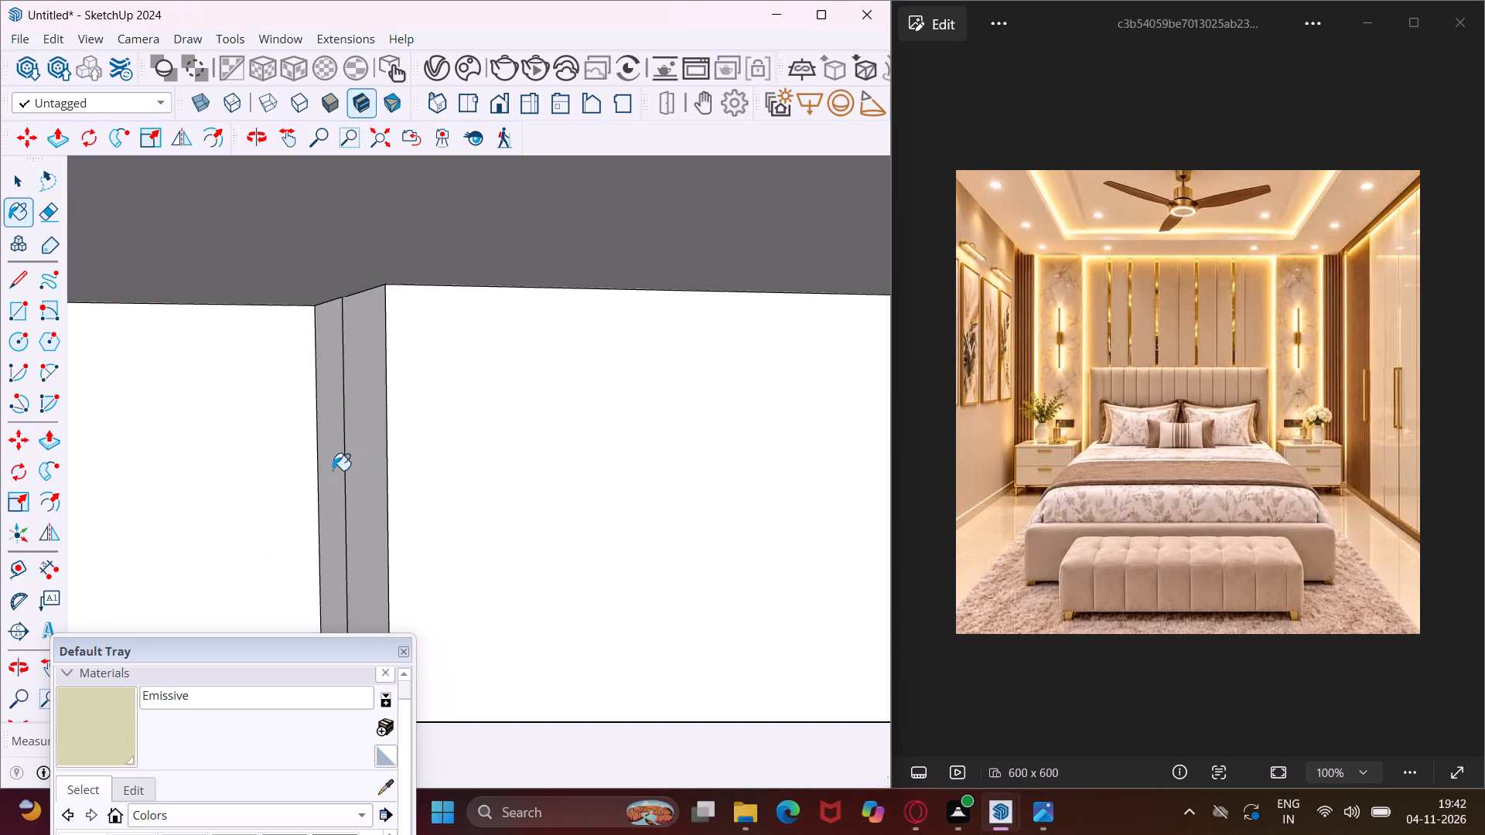
left_click(333, 470)
Paint the narrow vertical side face of the central headboard panelling, facing the sconce panel on the picture-frame wall side, with the Emissive material.
middle_click_drag(466, 484, 278, 453)
scroll(226, 436, "down", 2)
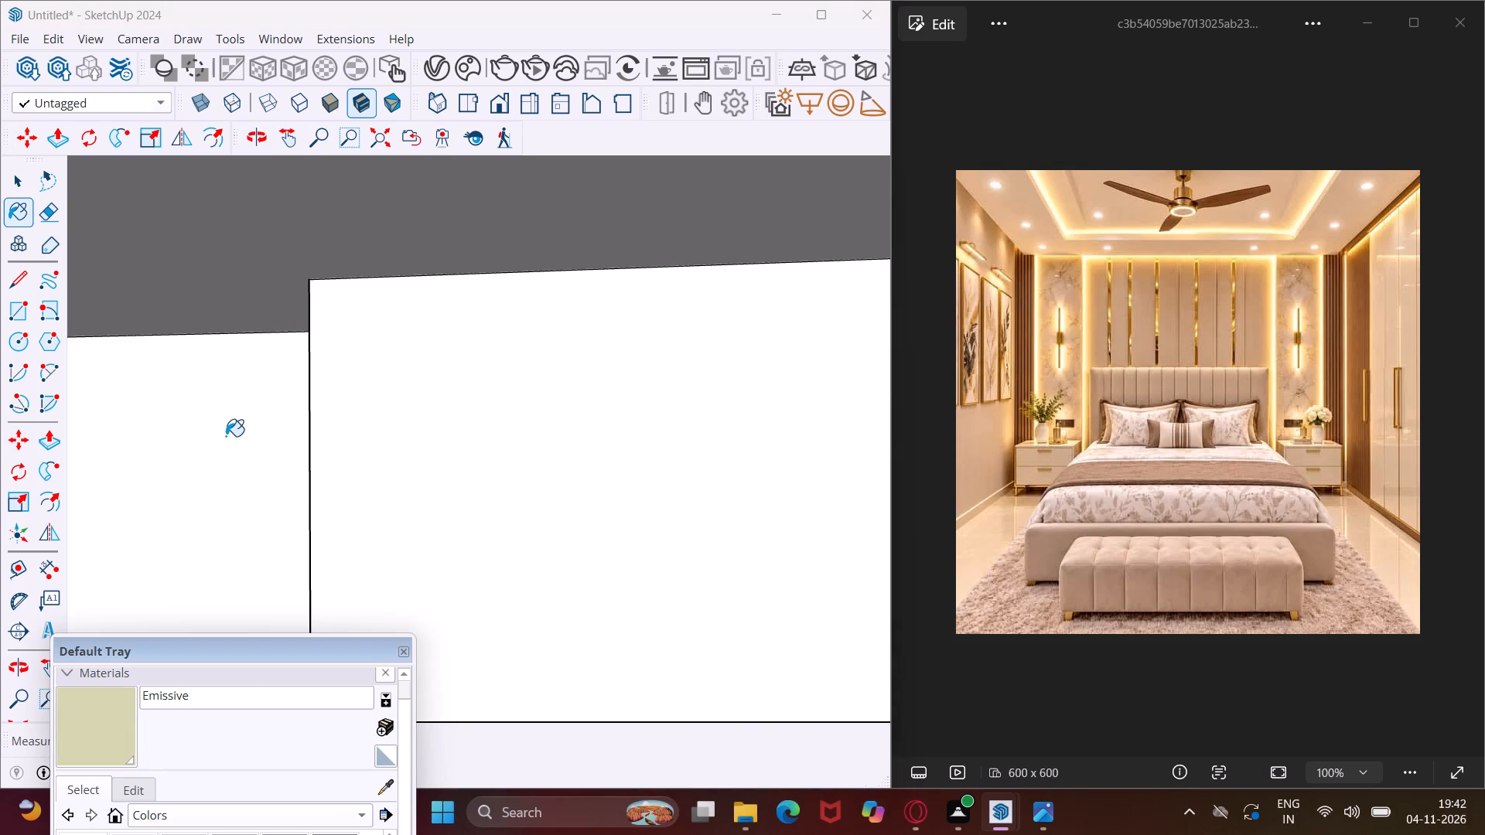
scroll(226, 436, "down", 17)
scroll(226, 436, "down", 6)
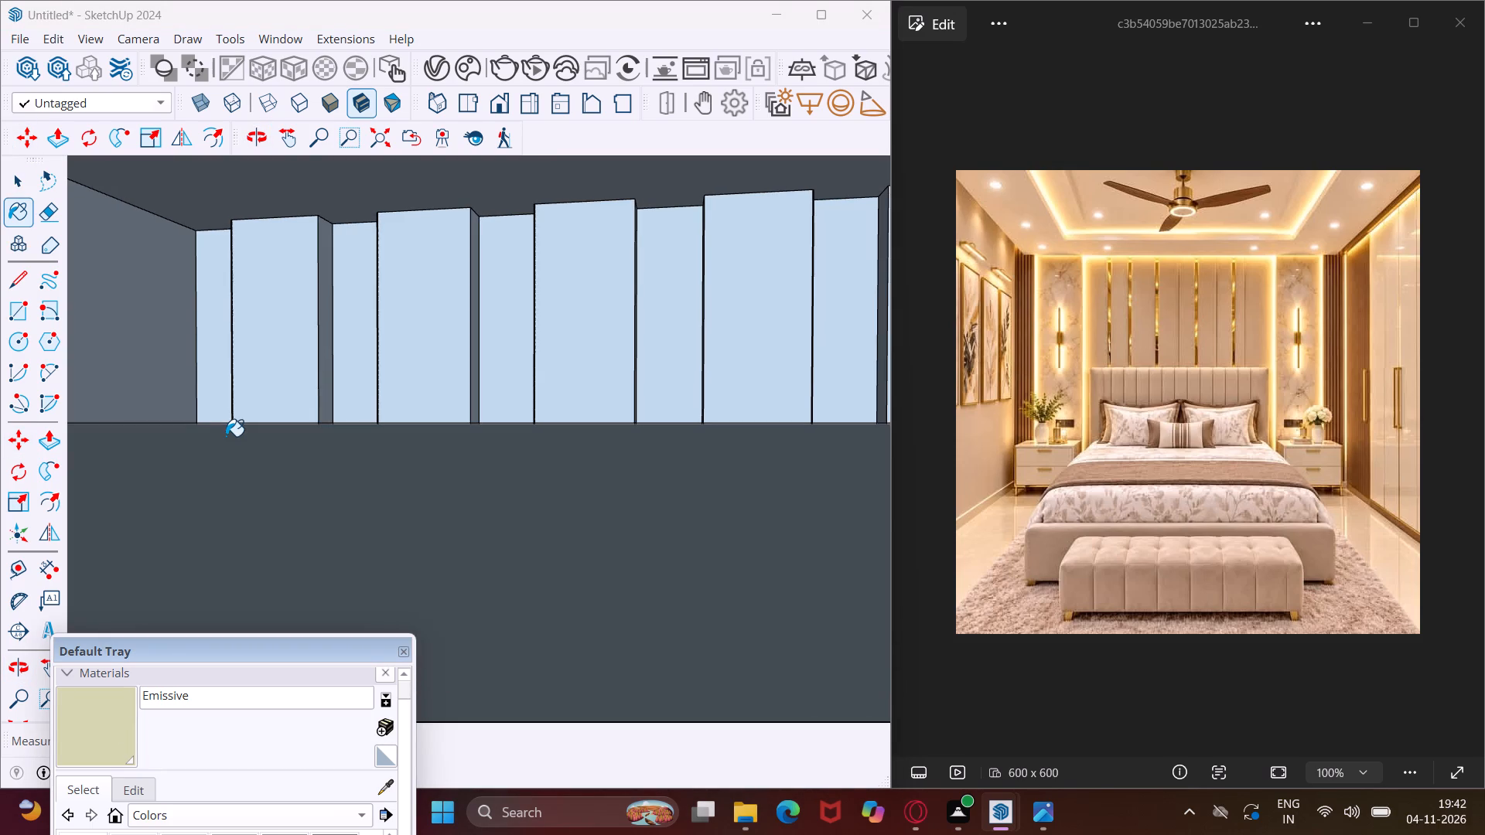
middle_click_drag(240, 444, 260, 348)
scroll(265, 347, "down", 13)
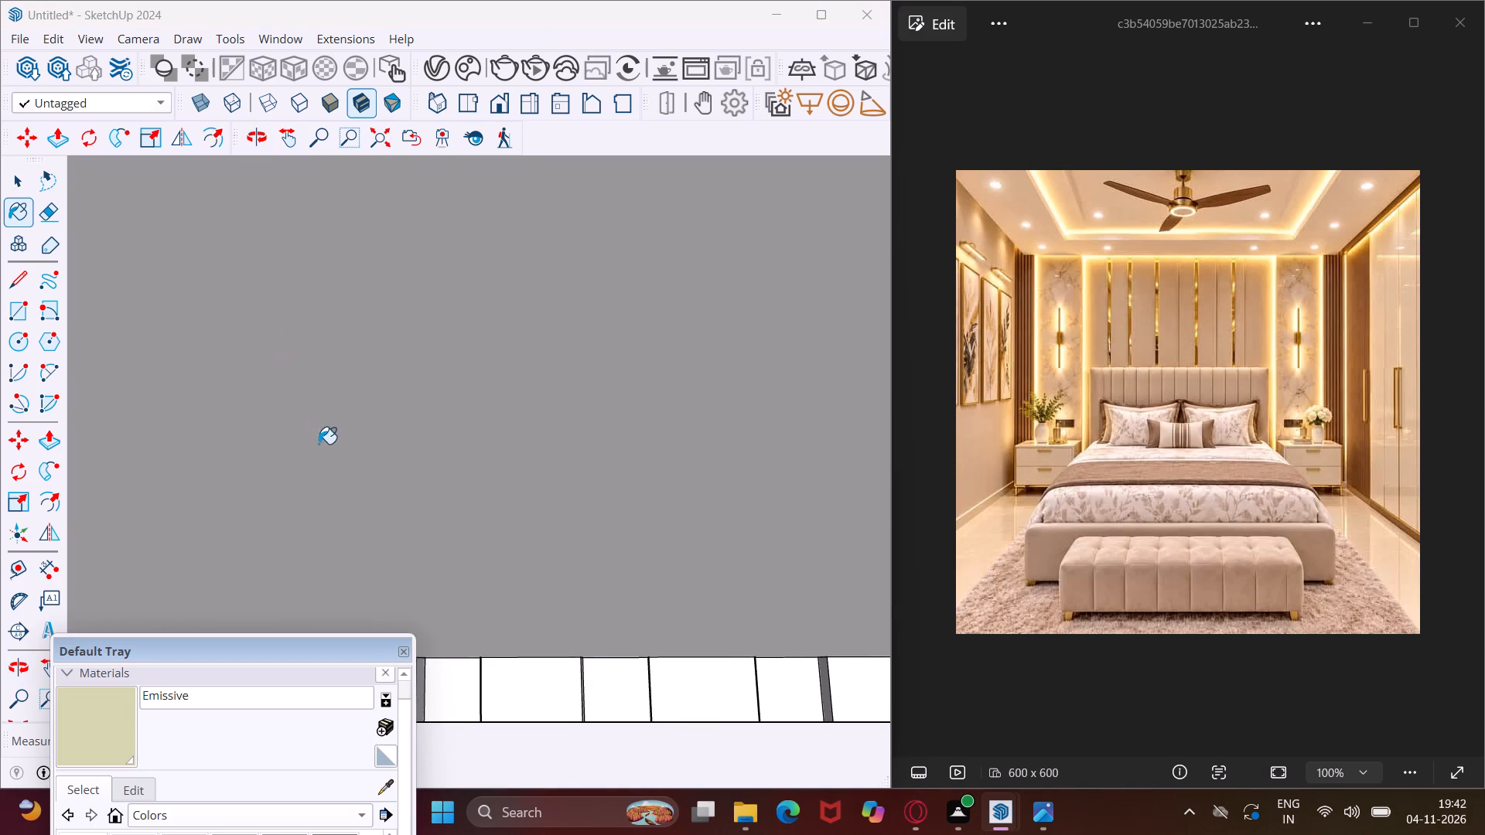
scroll(326, 450, "down", 15)
scroll(375, 474, "down", 15)
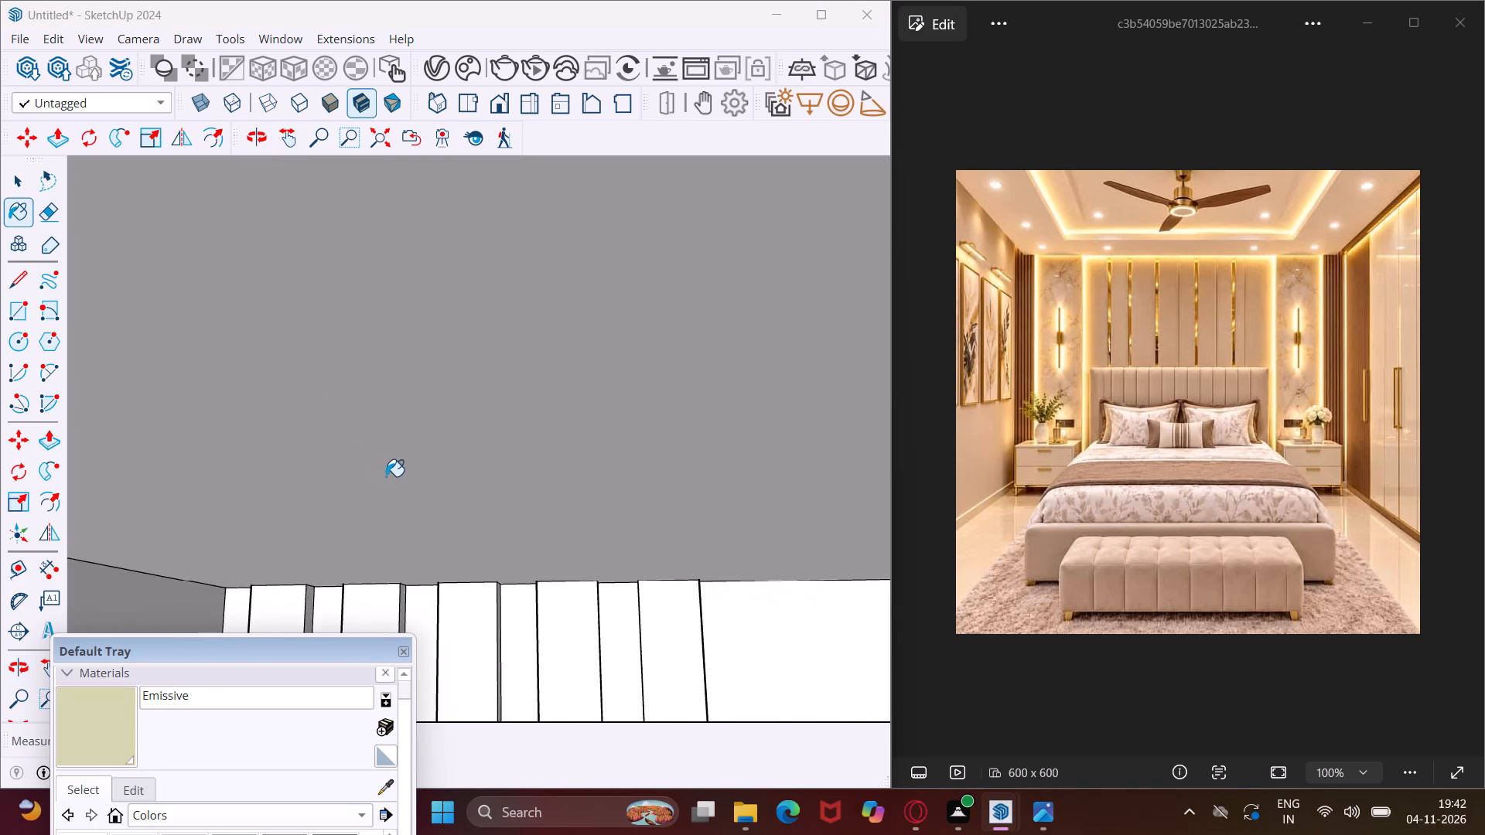
scroll(386, 476, "down", 15)
scroll(396, 461, "down", 19)
scroll(394, 461, "down", 3)
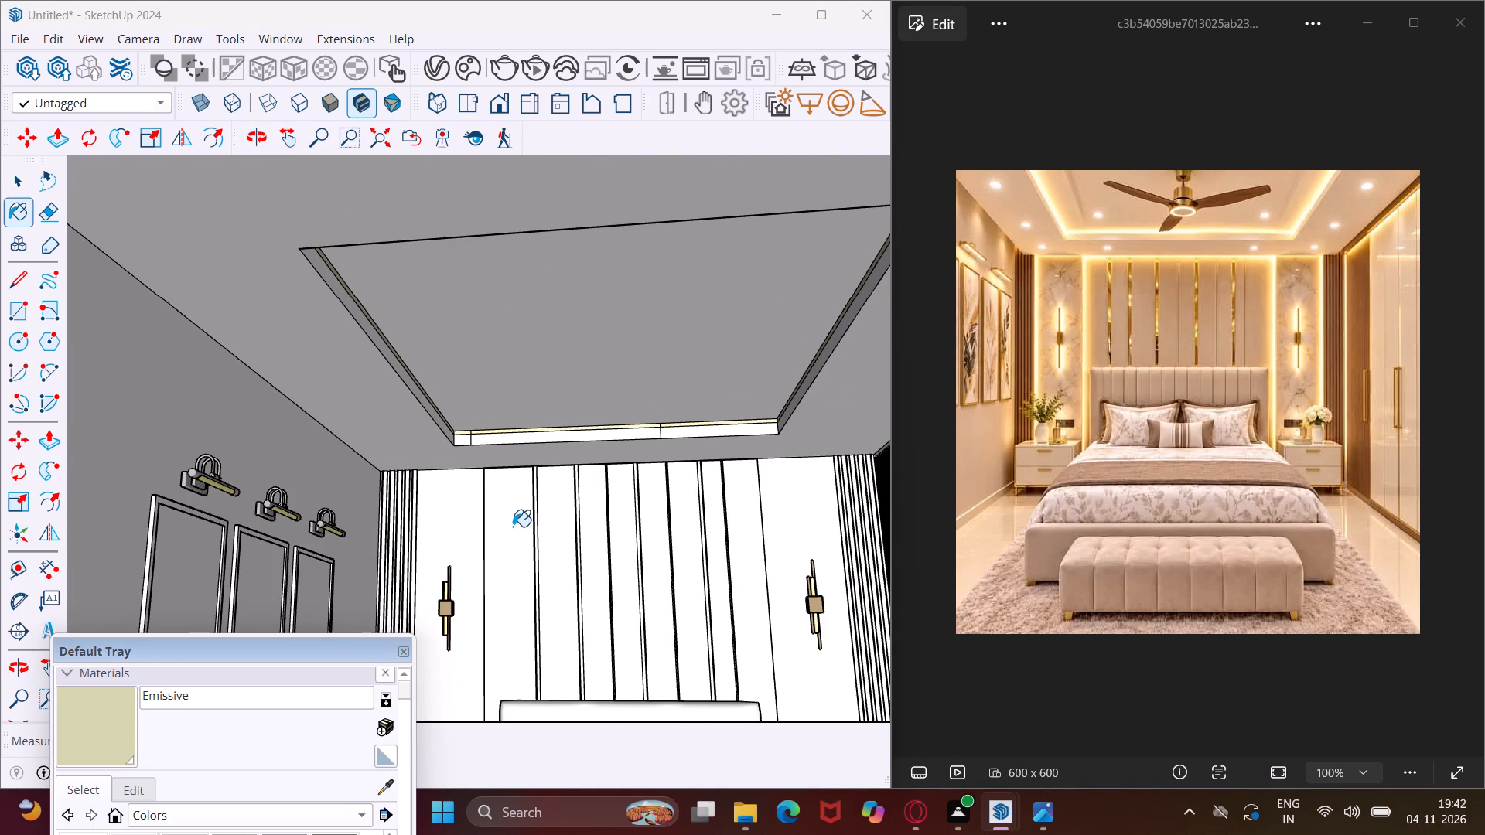
scroll(513, 527, "up", 12)
scroll(466, 486, "up", 12)
middle_click_drag(463, 479, 449, 481)
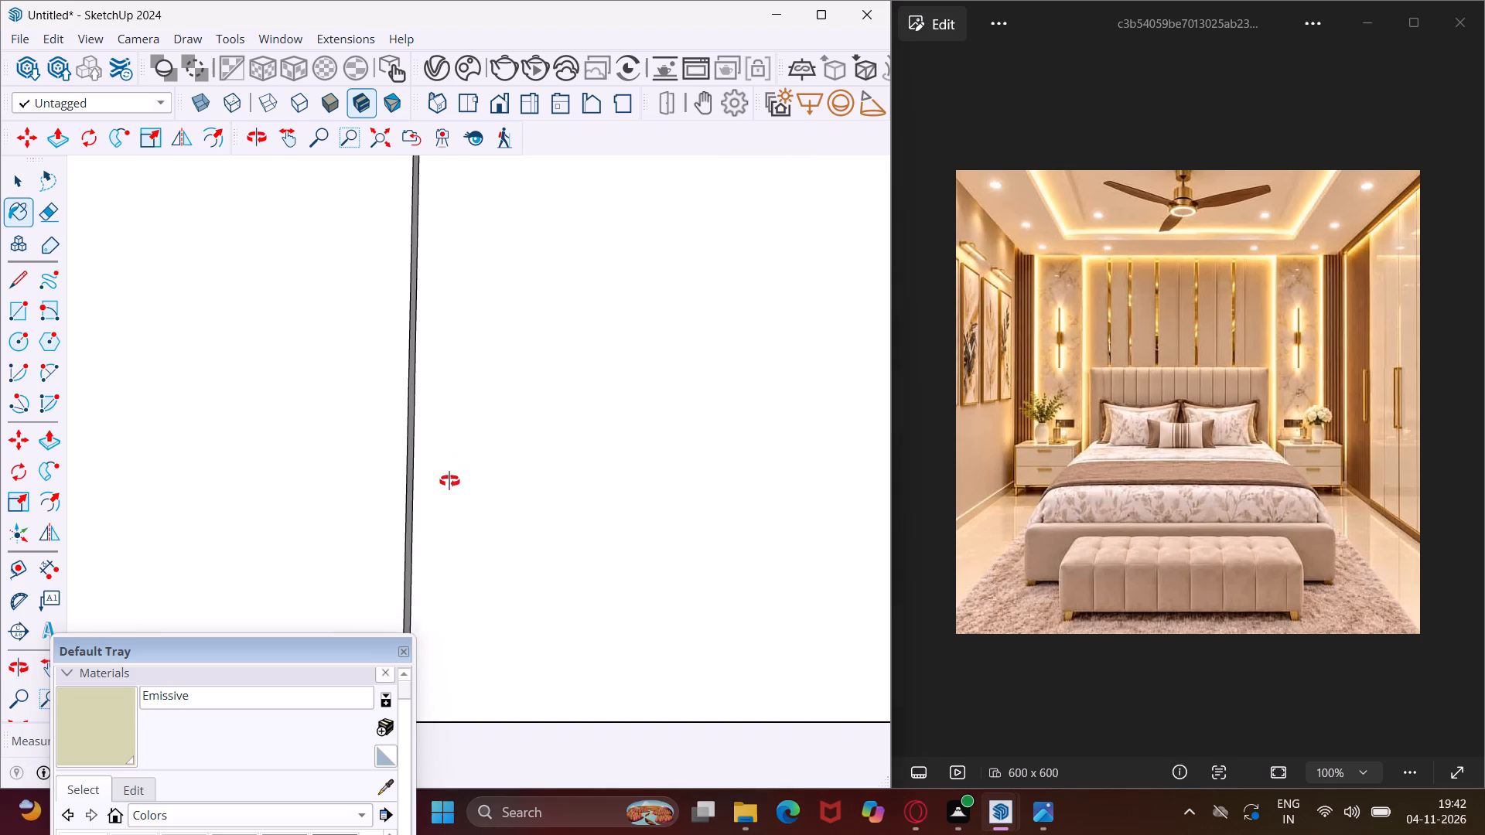
middle_click_drag(449, 481, 377, 500)
left_click(411, 500)
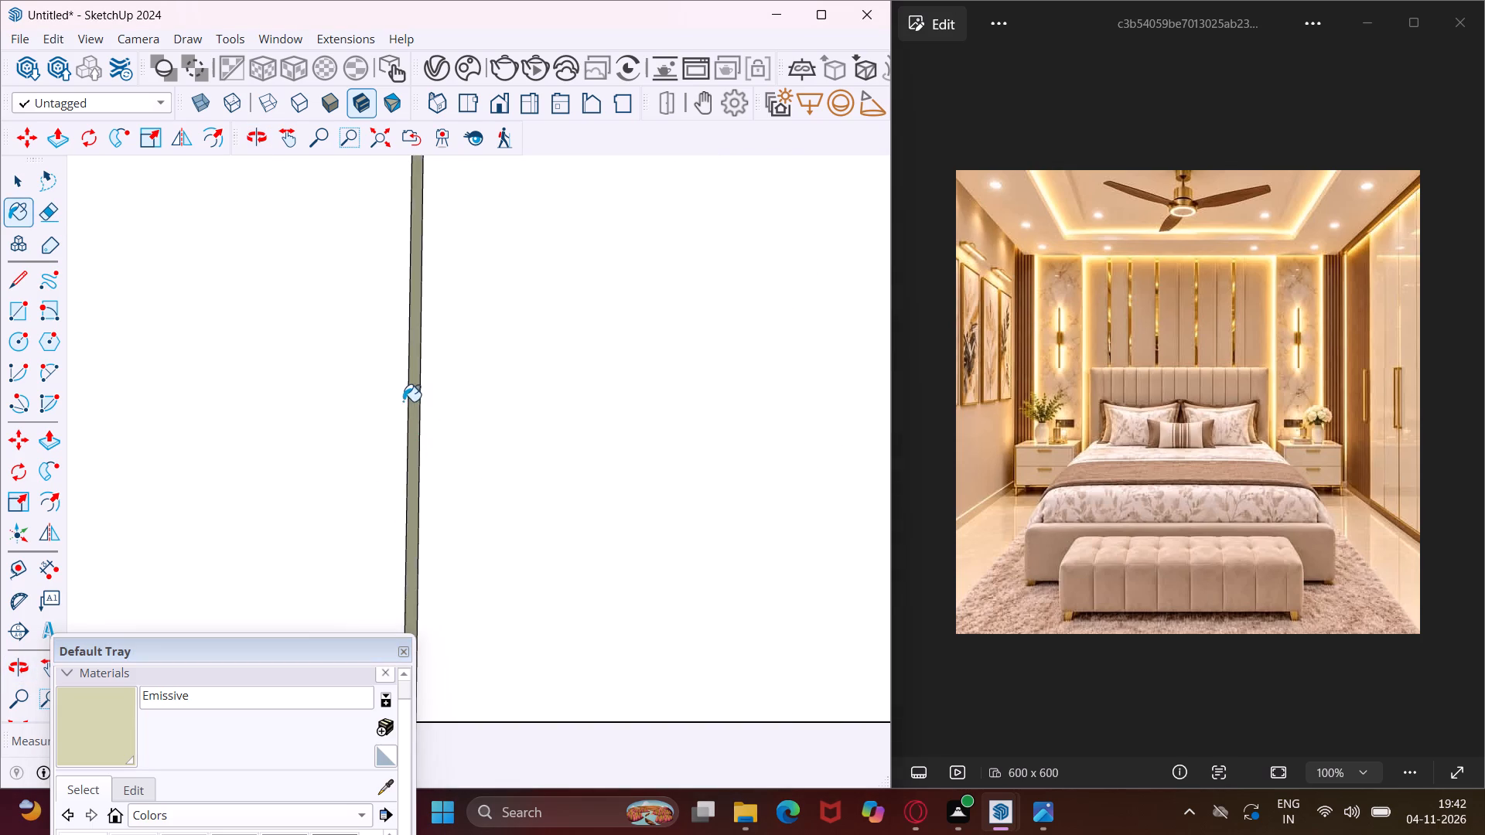
Paint the recessed strip and the thin face beside it along the top of the central headboard panelling with the Emissive material.
scroll(403, 401, "down", 14)
middle_click_drag(433, 308, 434, 241)
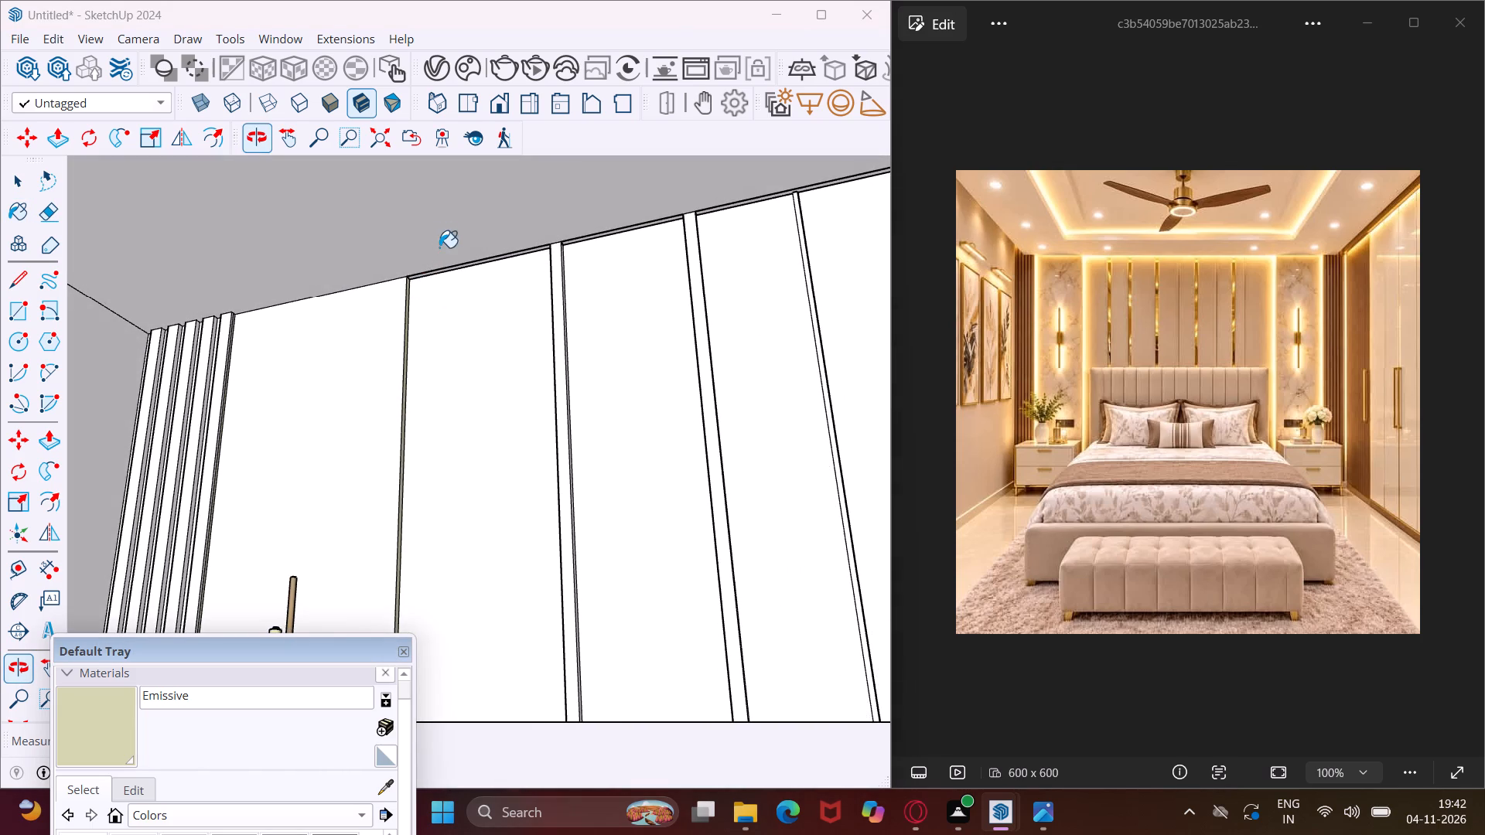
scroll(451, 259, "up", 6)
scroll(467, 277, "up", 16)
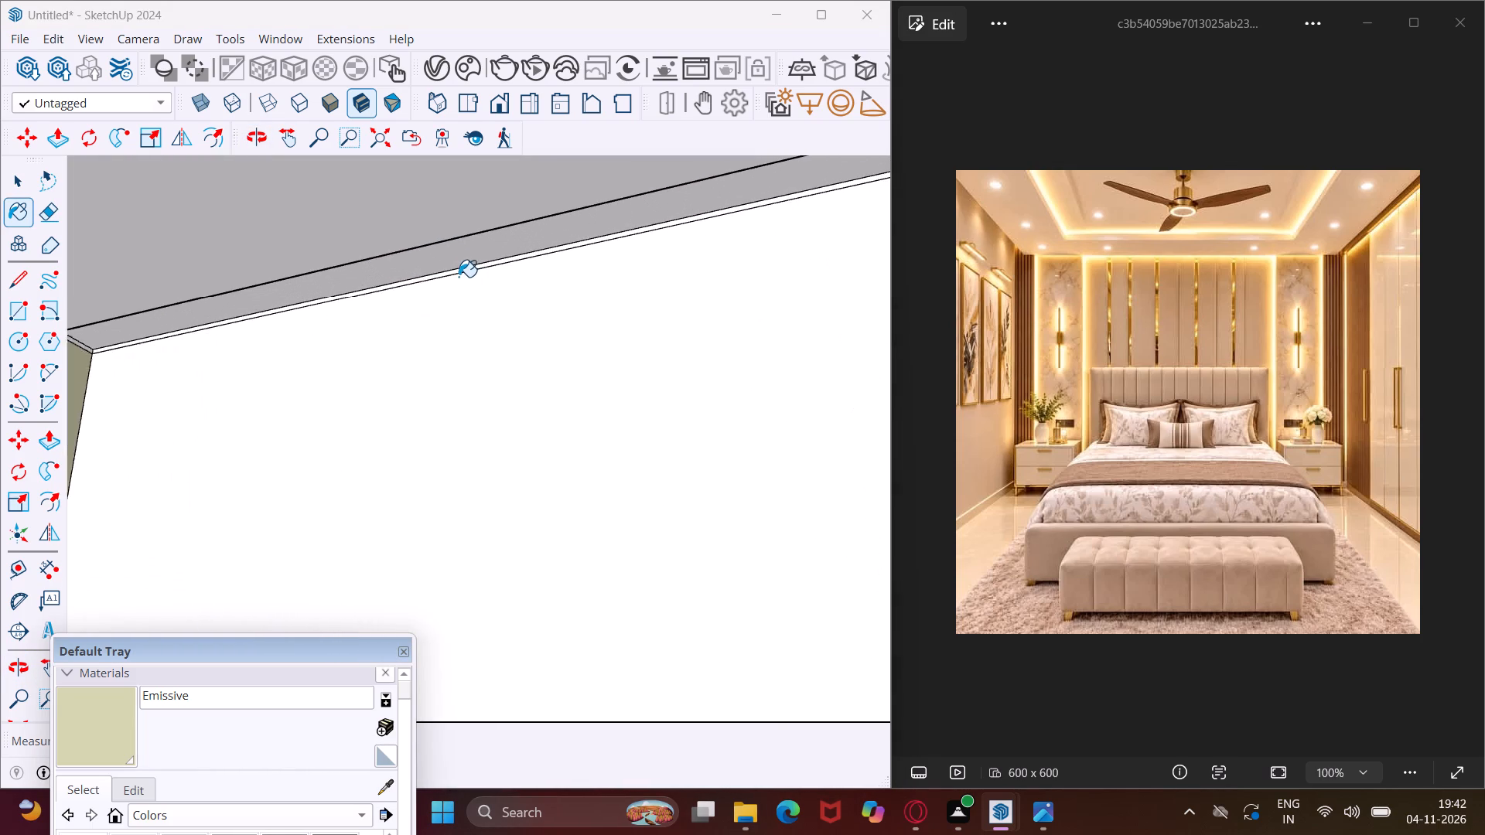
scroll(441, 273, "up", 3)
left_click(431, 254)
scroll(459, 268, "up", 5)
left_click(463, 270)
scroll(452, 267, "down", 5)
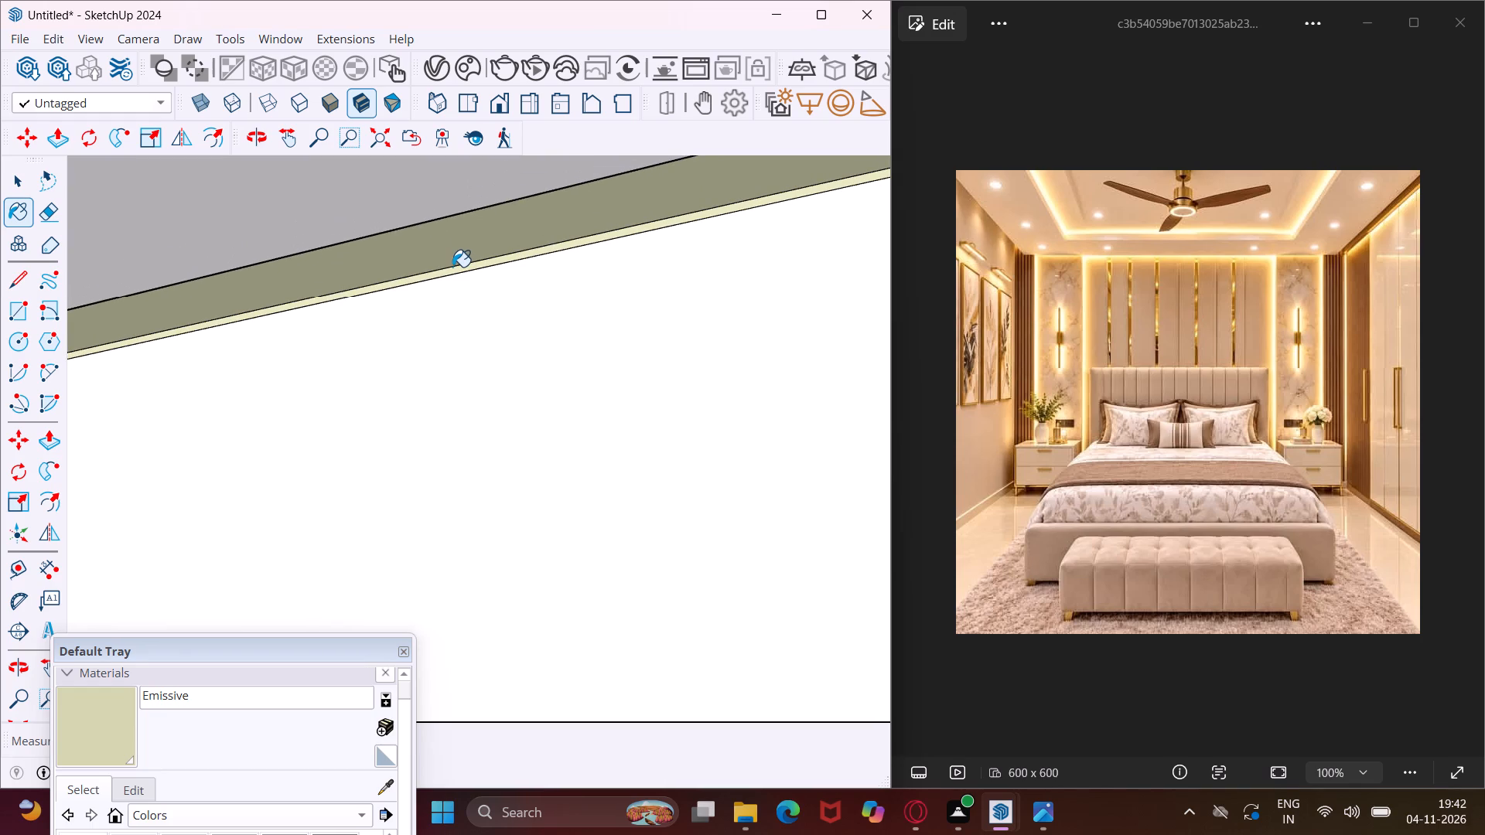
Paint the small corner face where the panelling's vertical side strip meets the top strip with the Emissive material.
middle_click_drag(452, 267, 371, 250)
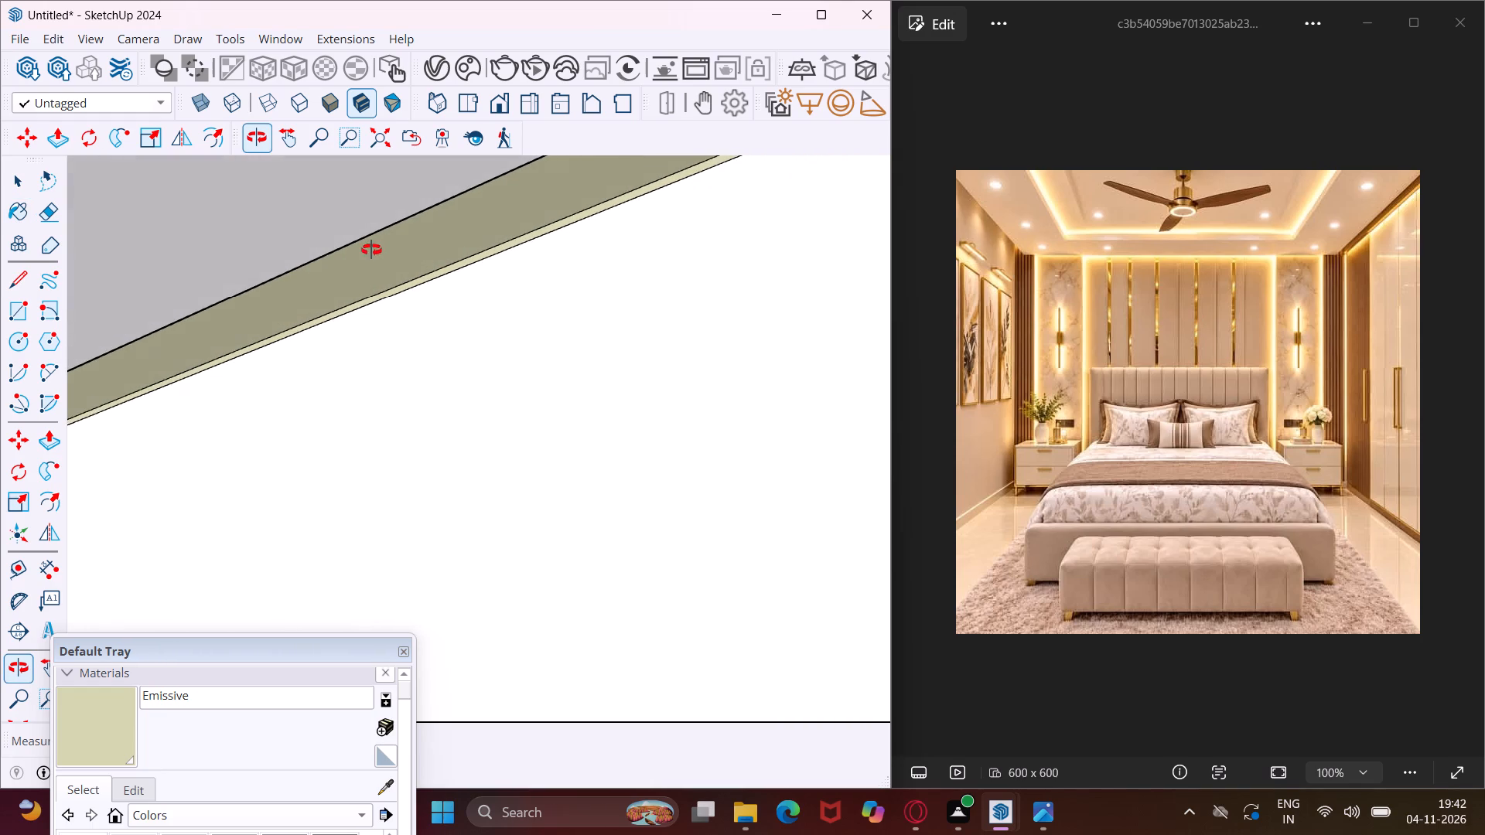
middle_click_drag(371, 250, 369, 251)
scroll(373, 254, "up", 13)
middle_click_drag(373, 254, 346, 254)
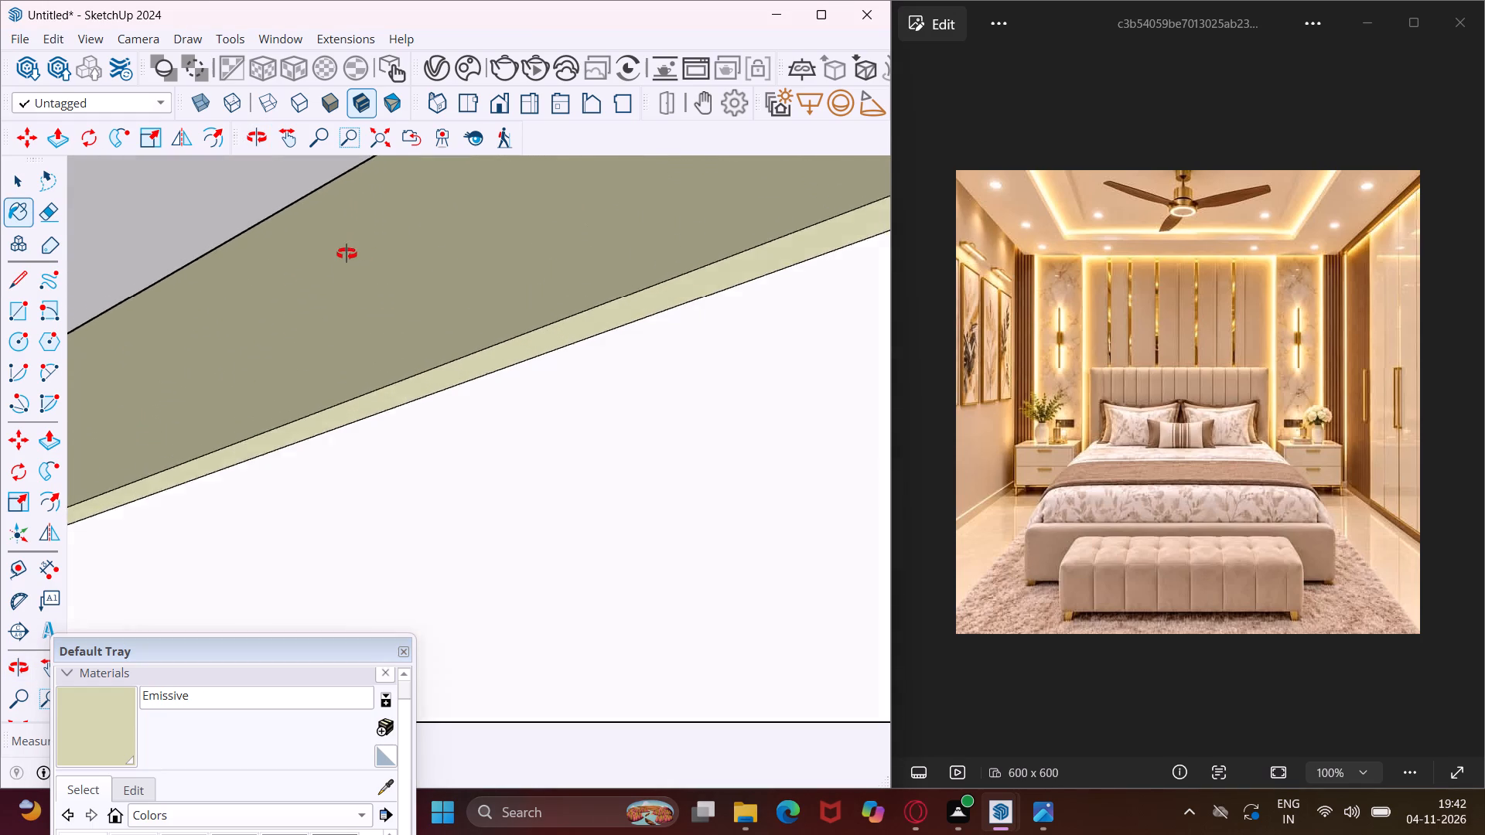
middle_click_drag(346, 254, 140, 370)
scroll(222, 456, "up", 6)
left_click(226, 468)
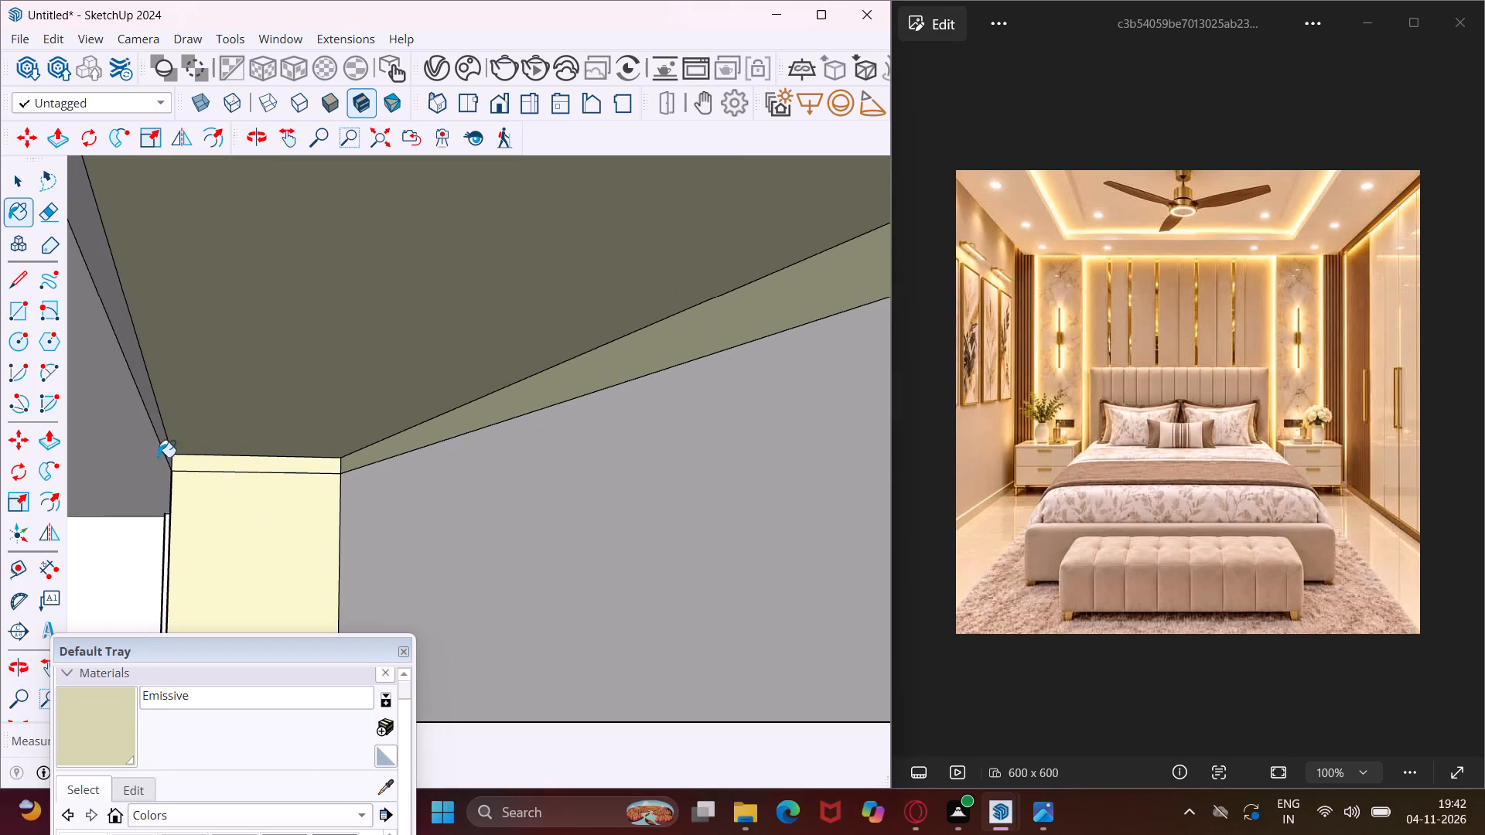
Paint the remaining narrow grey face beside the top strip of the central headboard panelling with the Emissive material.
left_click(161, 430)
Paint the narrow vertical side face of the central headboard panelling, facing the sconce panel on the wardrobe side, with the Emissive material.
middle_click_drag(164, 430, 411, 366)
scroll(300, 366, "down", 19)
scroll(271, 359, "down", 5)
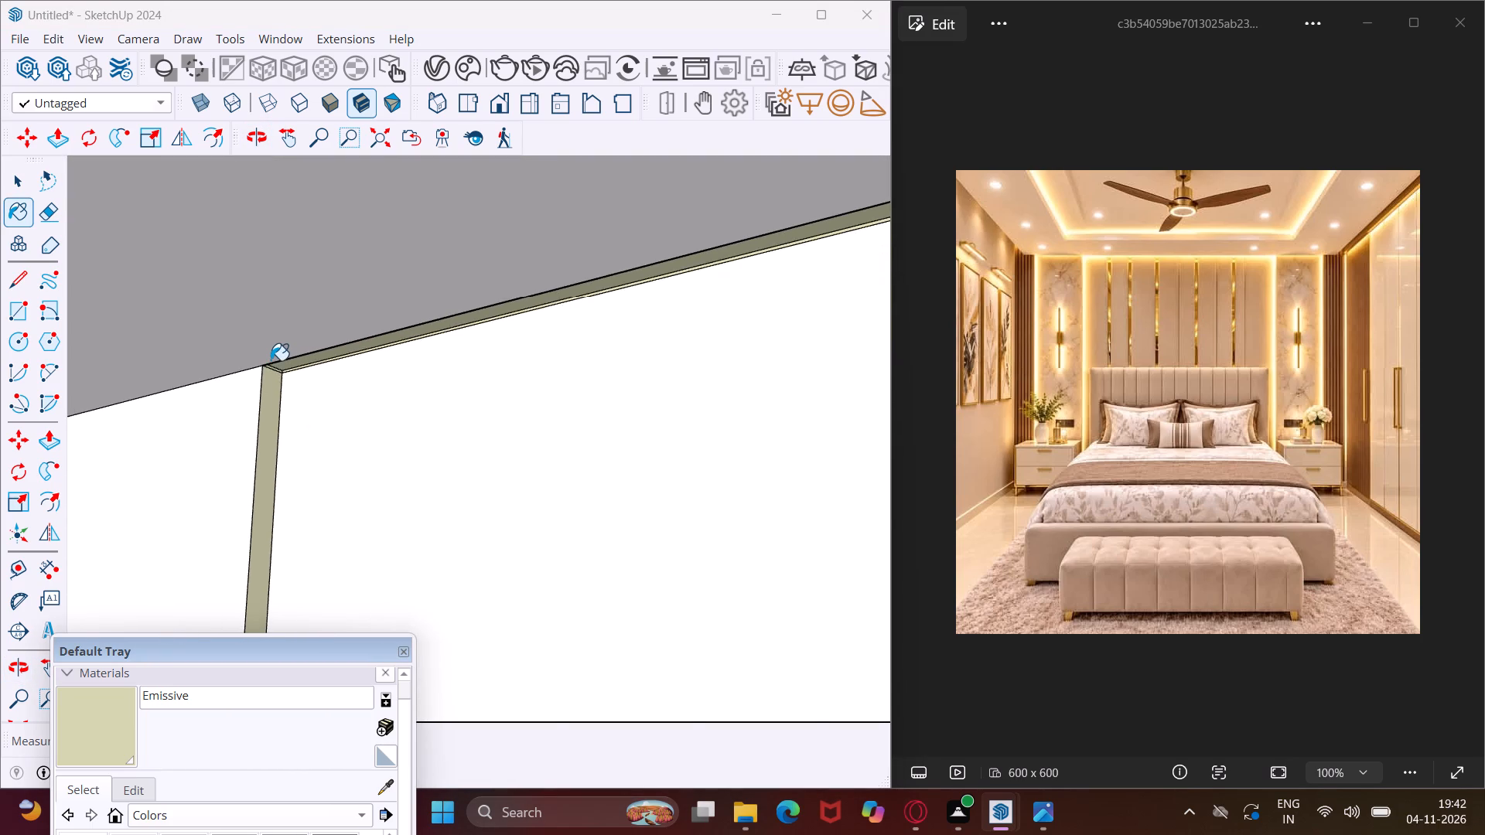
scroll(261, 362, "down", 19)
middle_click_drag(264, 370, 271, 370)
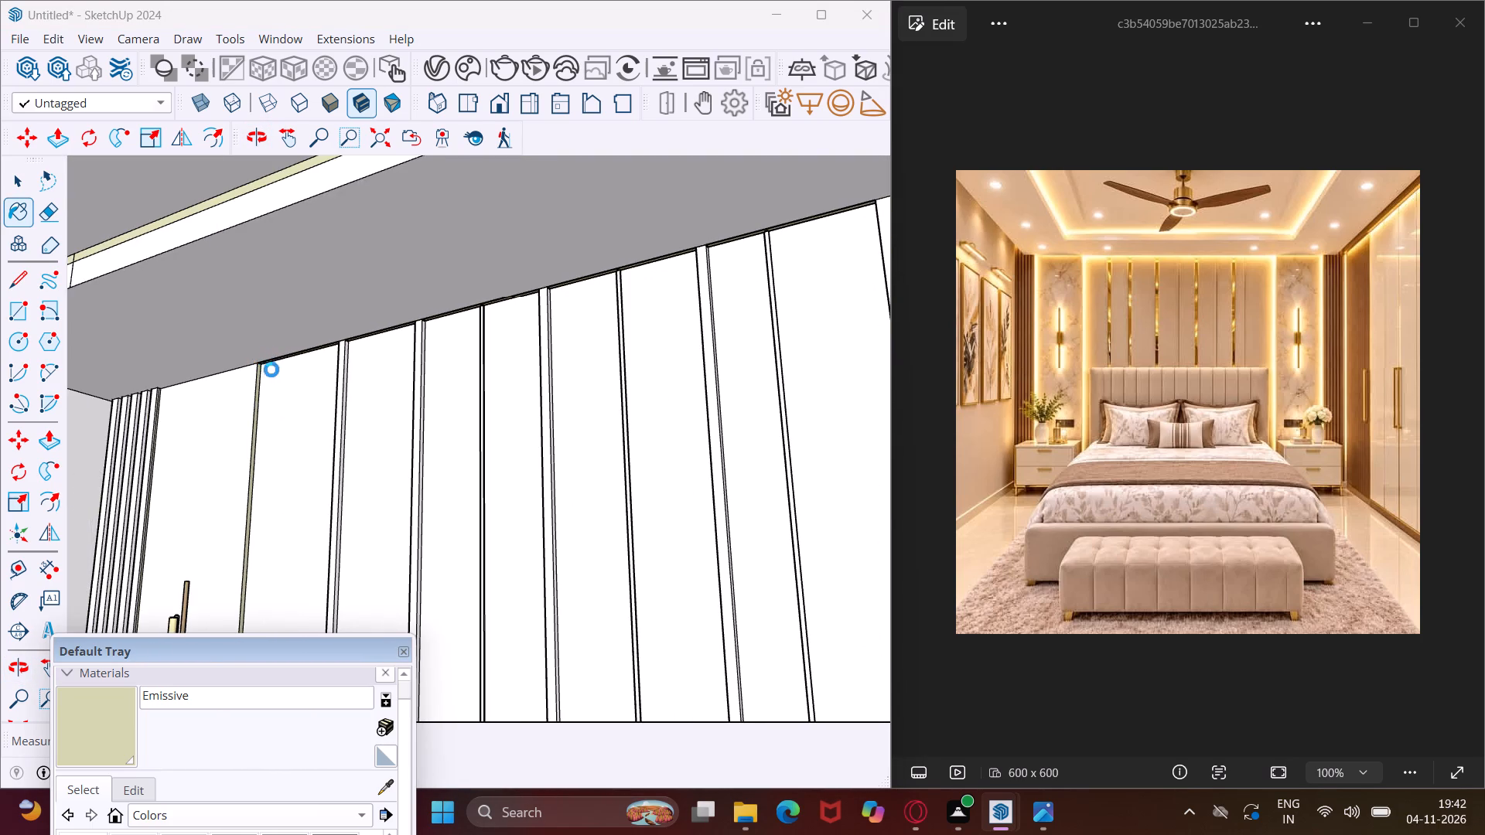
middle_click_drag(271, 370, 466, 372)
scroll(367, 367, "down", 6)
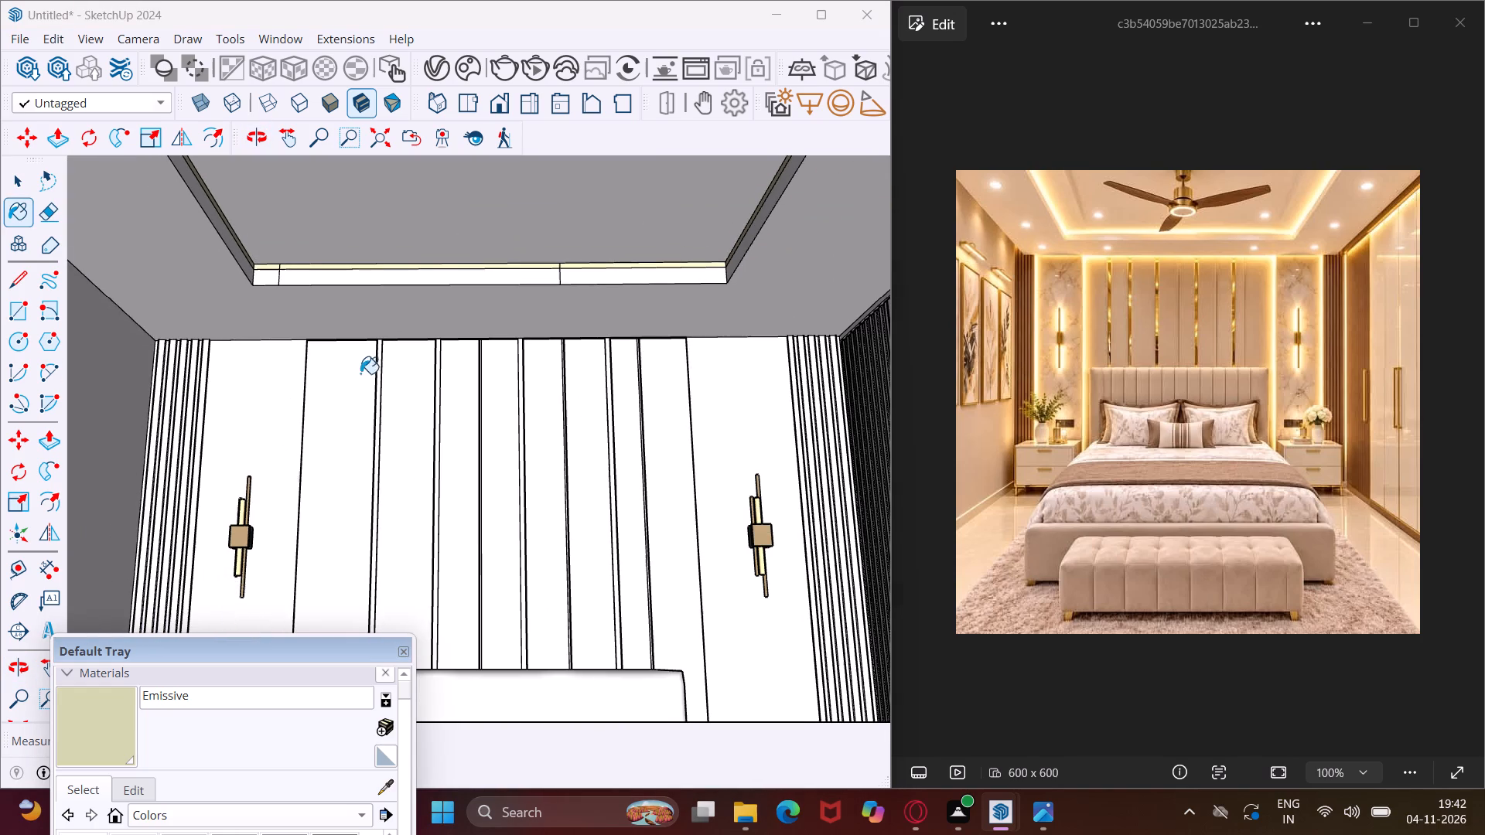
scroll(665, 488, "up", 5)
scroll(695, 397, "up", 5)
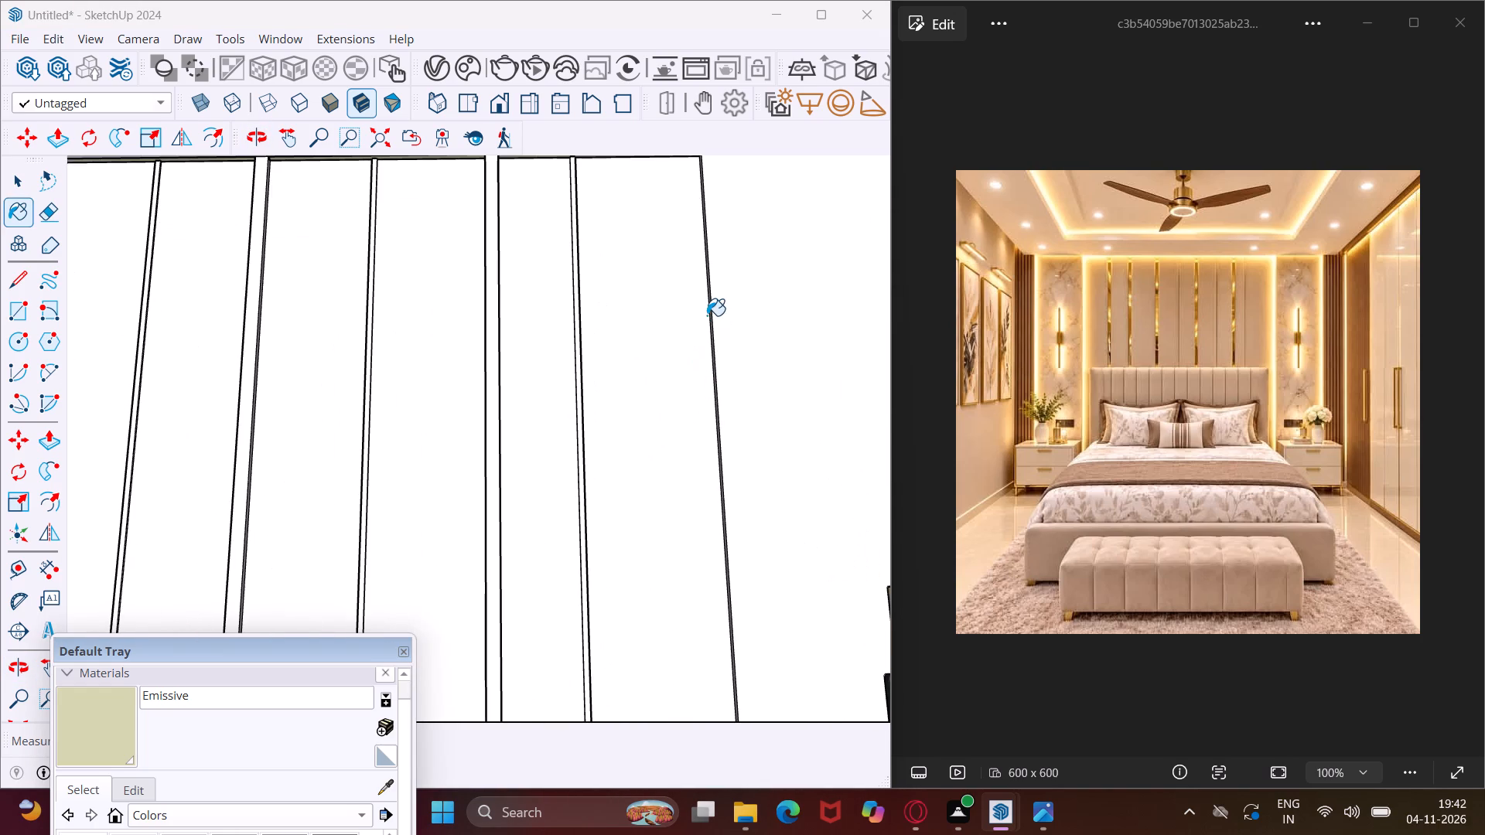
middle_click_drag(707, 315, 834, 360)
scroll(668, 200, "up", 6)
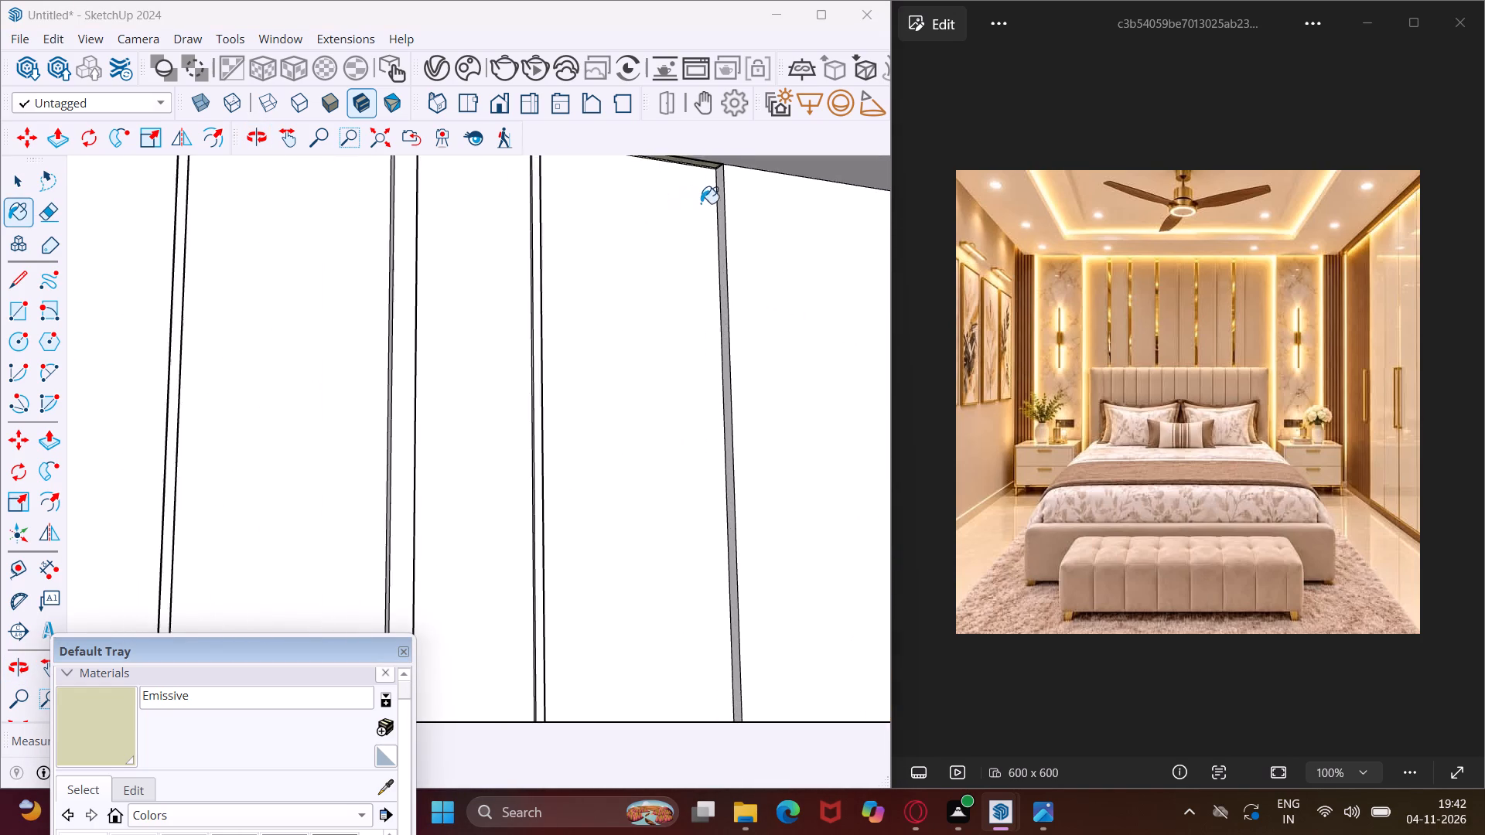
scroll(701, 203, "up", 2)
middle_click_drag(716, 193, 809, 254)
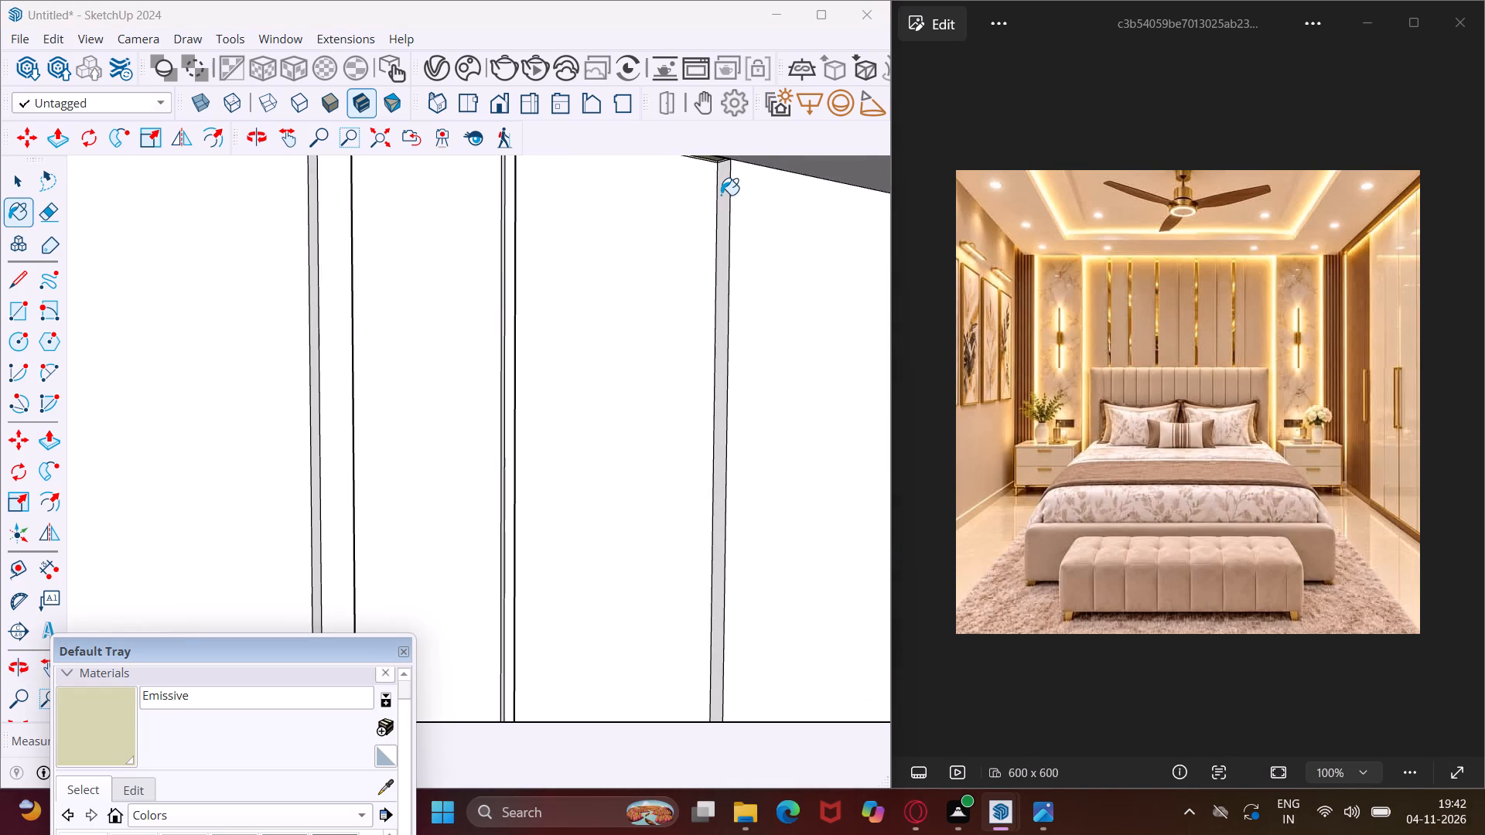
scroll(721, 195, "up", 3)
middle_click_drag(721, 195, 737, 236)
scroll(737, 236, "up", 1)
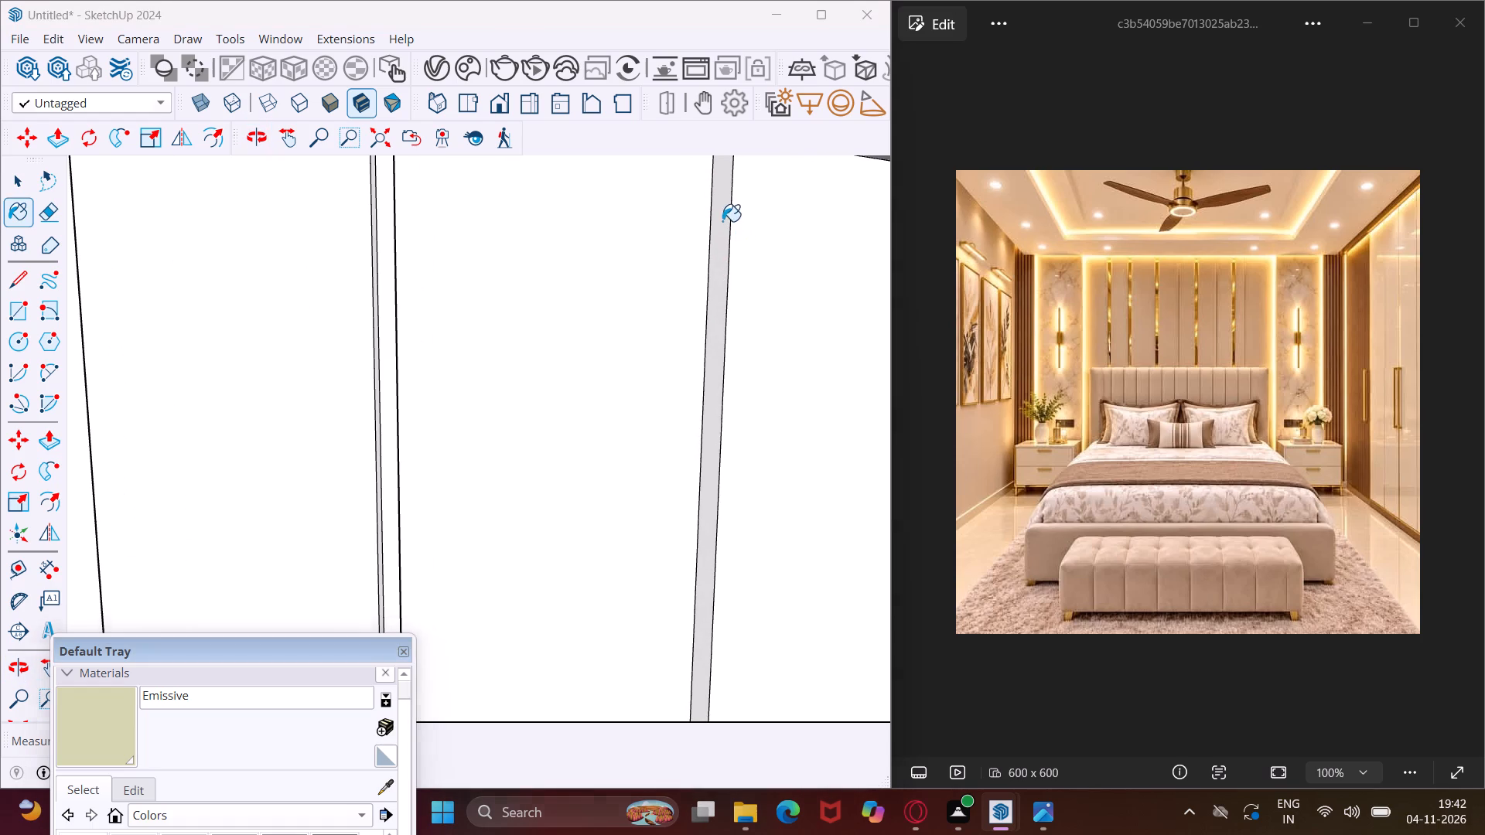
left_click(722, 221)
Paint the small corner face where the wardrobe-side vertical strip meets the panelling's top strip with the Emissive material.
scroll(689, 256, "down", 5)
scroll(702, 197, "up", 10)
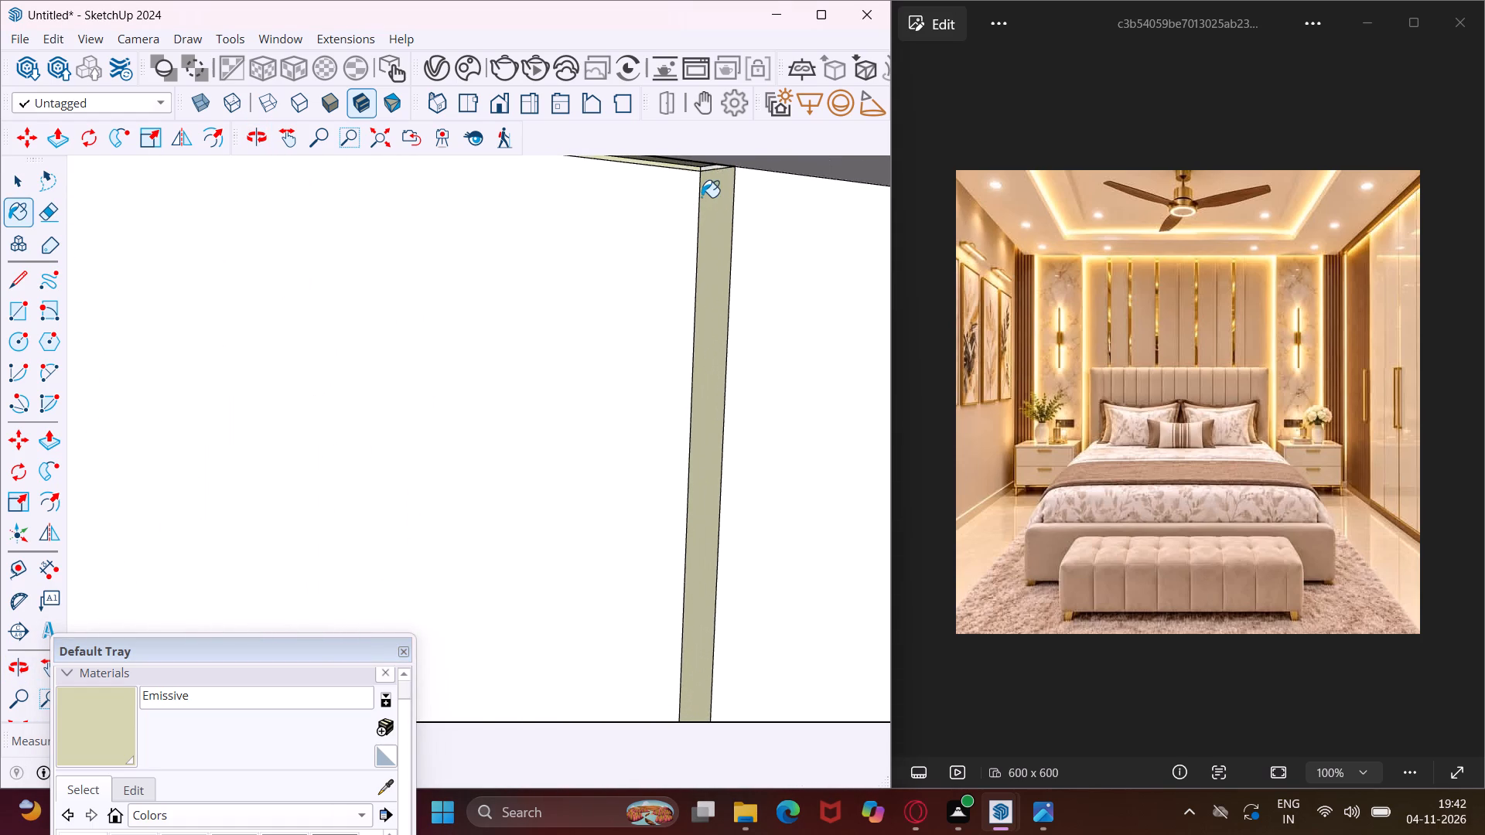
middle_click_drag(702, 197, 751, 195)
scroll(708, 186, "up", 11)
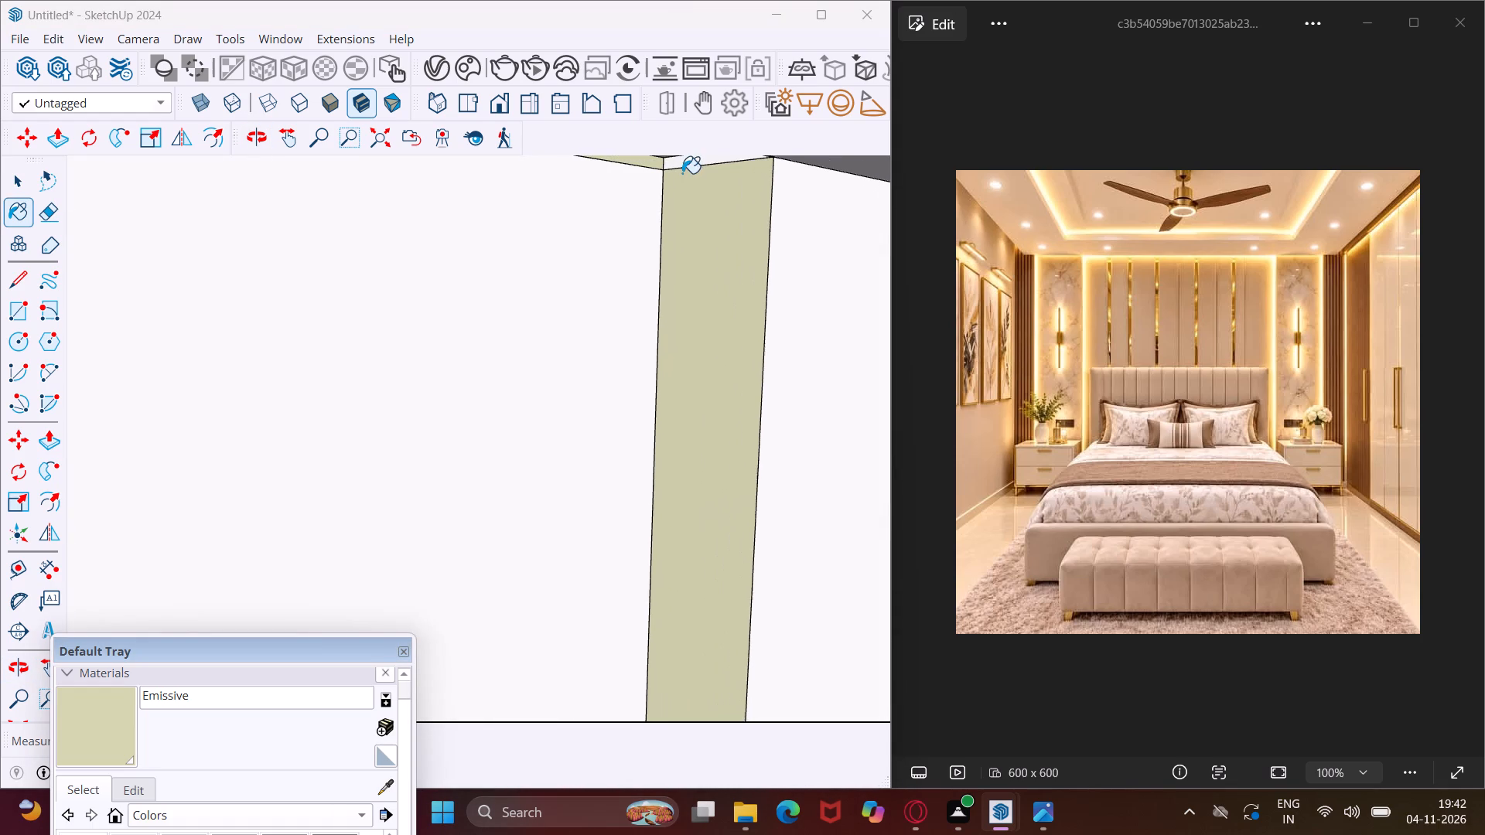
left_click(686, 165)
Move the Ceiling_Fan_132cm component from outside the room to the recessed ceiling face of the tray above the bed.
scroll(678, 248, "down", 6)
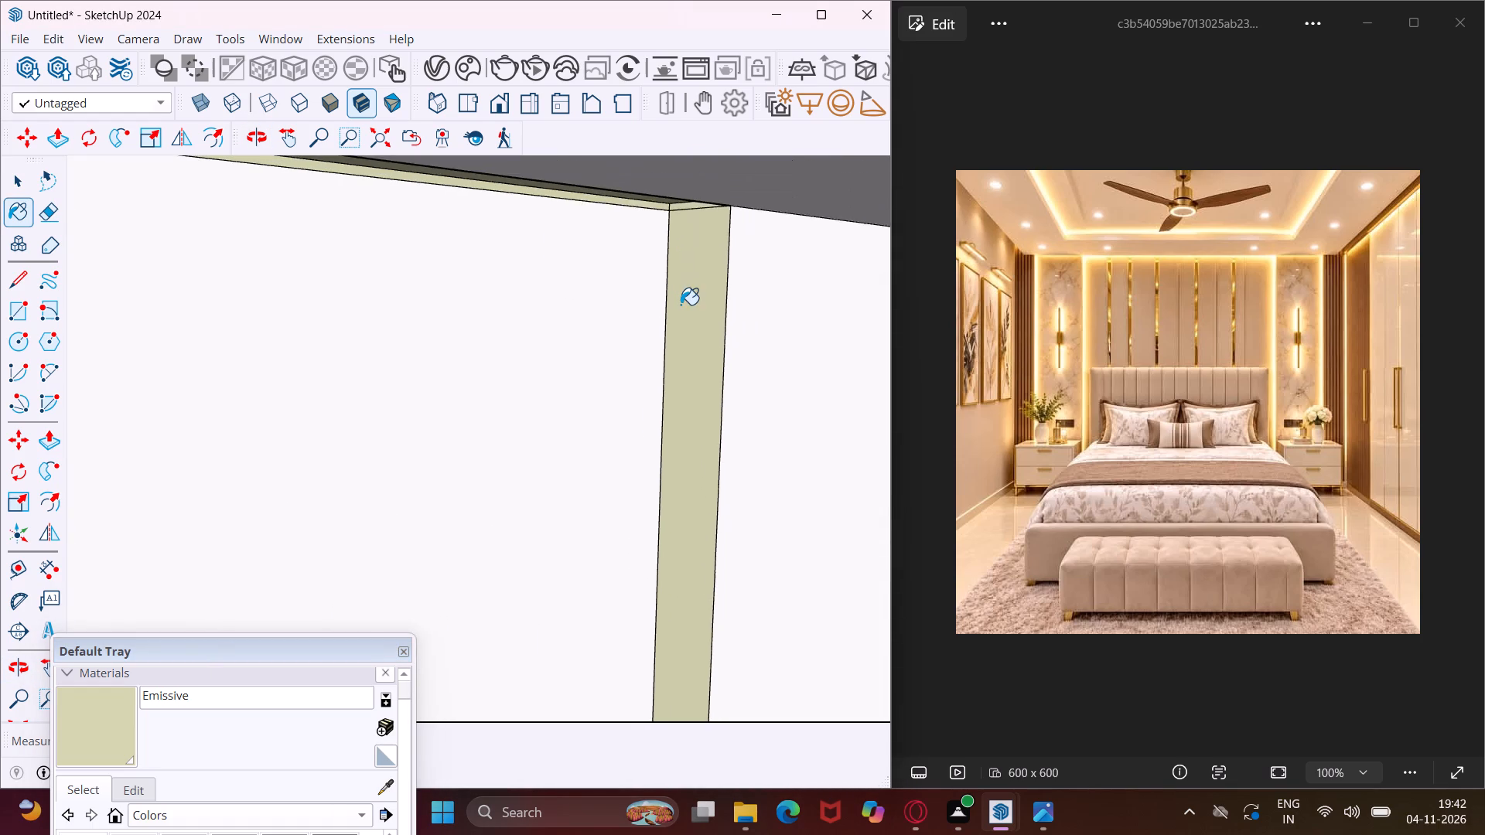
scroll(681, 308, "down", 5)
middle_click_drag(684, 316, 616, 311)
scroll(580, 305, "down", 2)
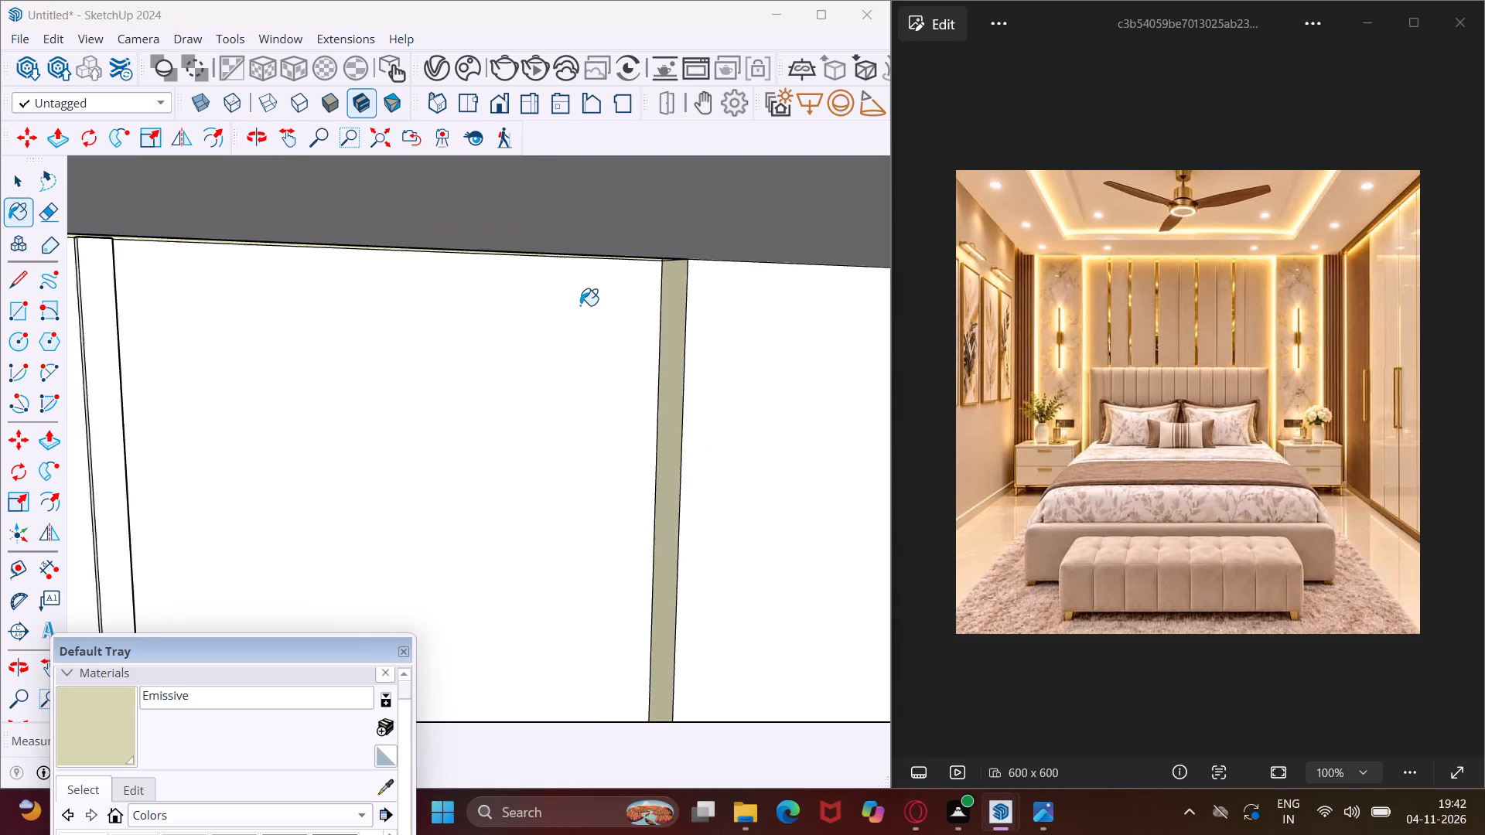
scroll(580, 305, "down", 19)
scroll(564, 328, "down", 3)
middle_click_drag(555, 301, 545, 253)
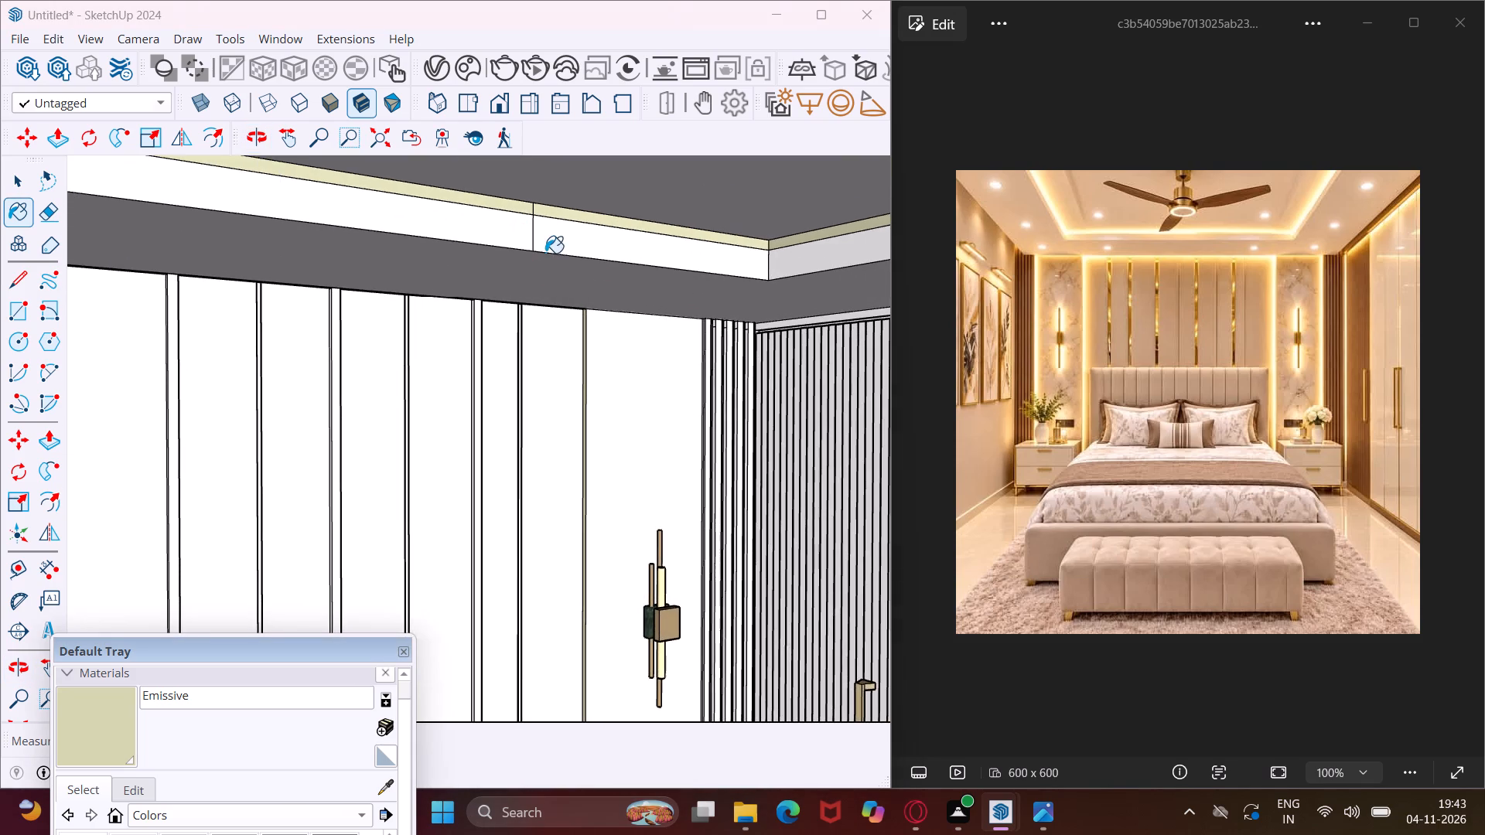
scroll(545, 259, "down", 20)
scroll(550, 350, "down", 5)
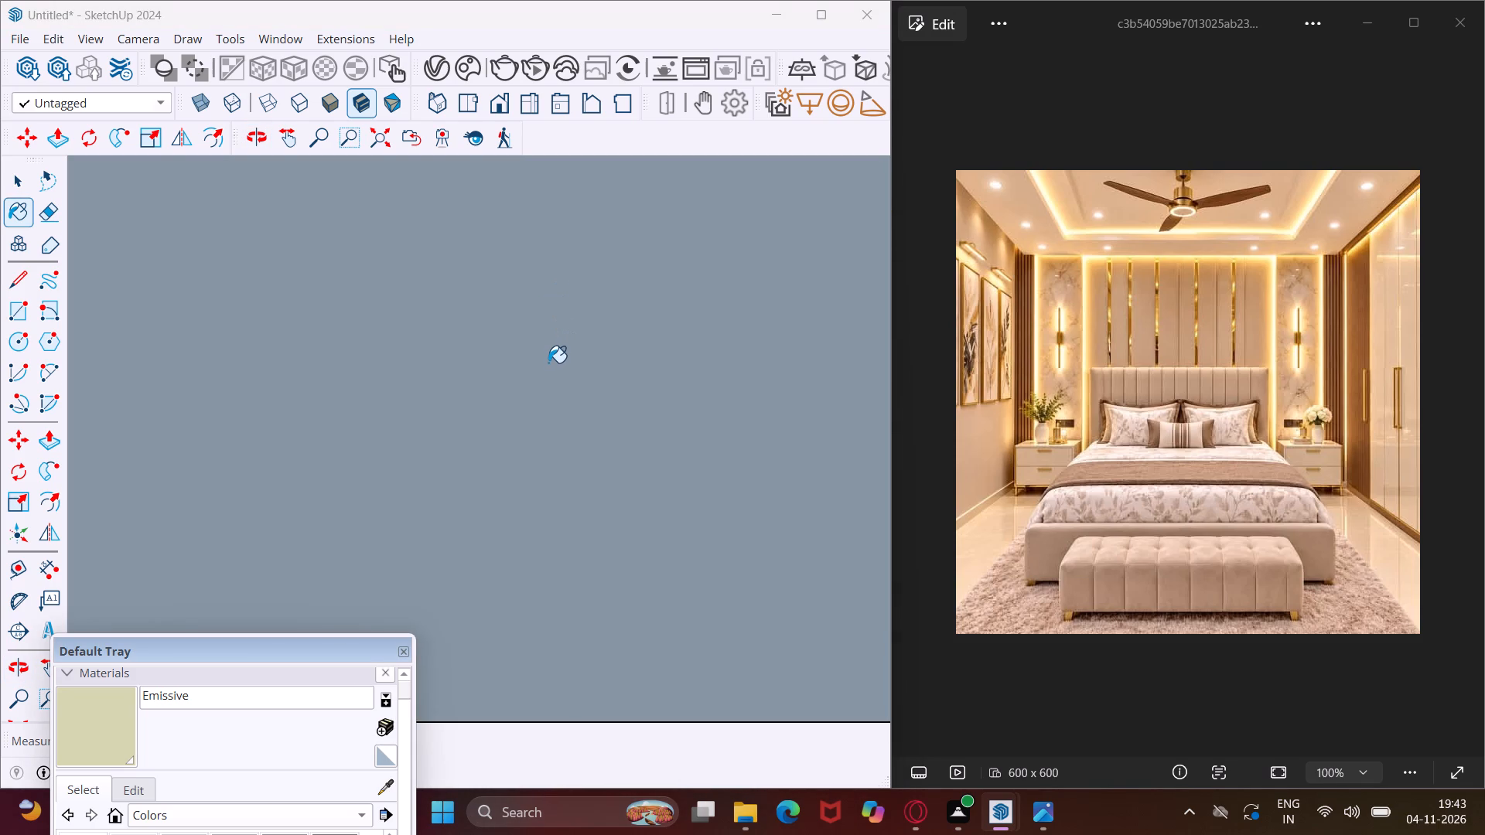
scroll(550, 363, "down", 14)
scroll(551, 367, "down", 17)
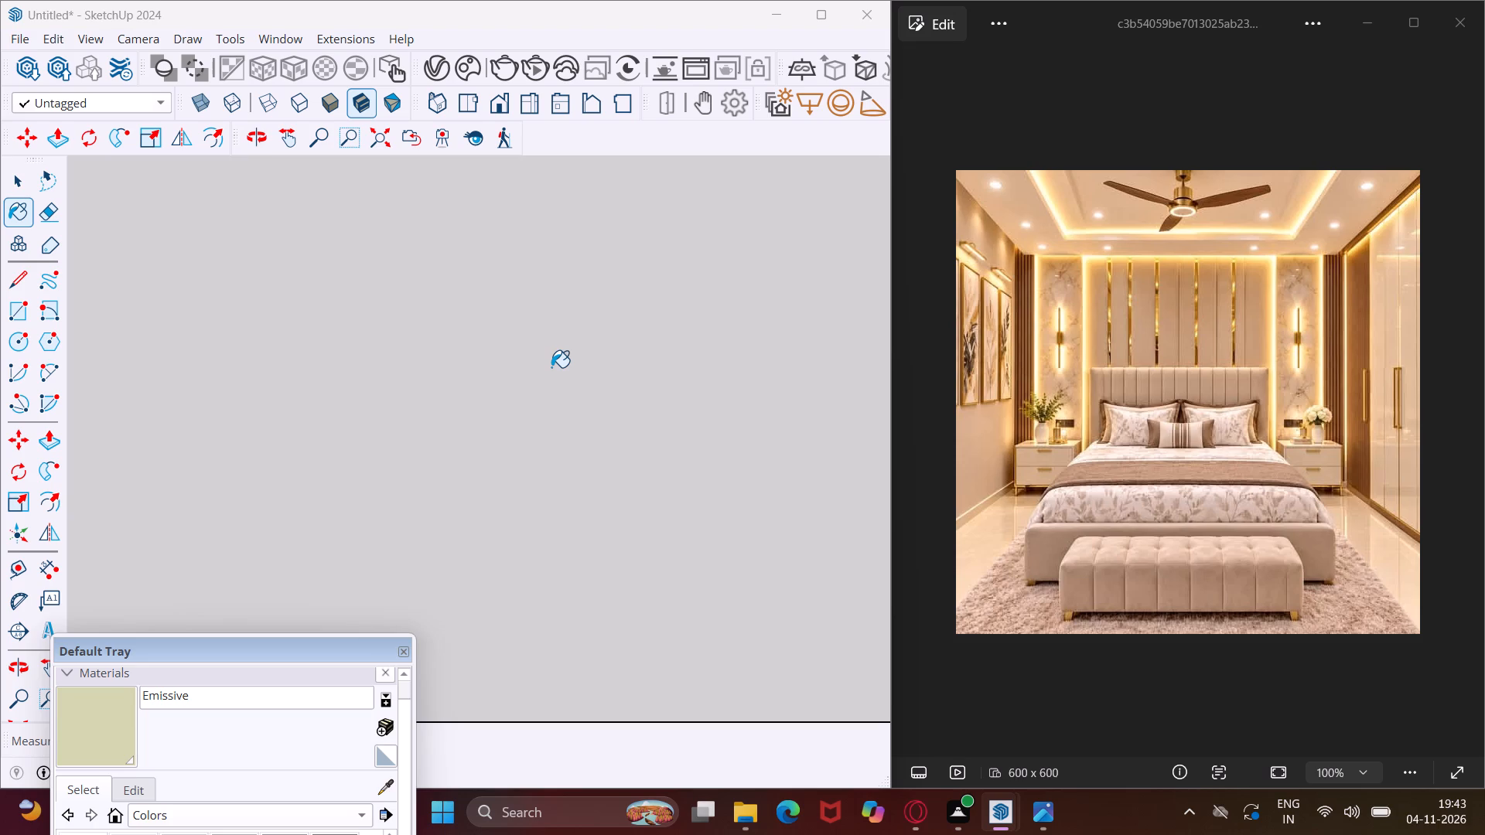
scroll(551, 367, "down", 18)
scroll(553, 373, "down", 11)
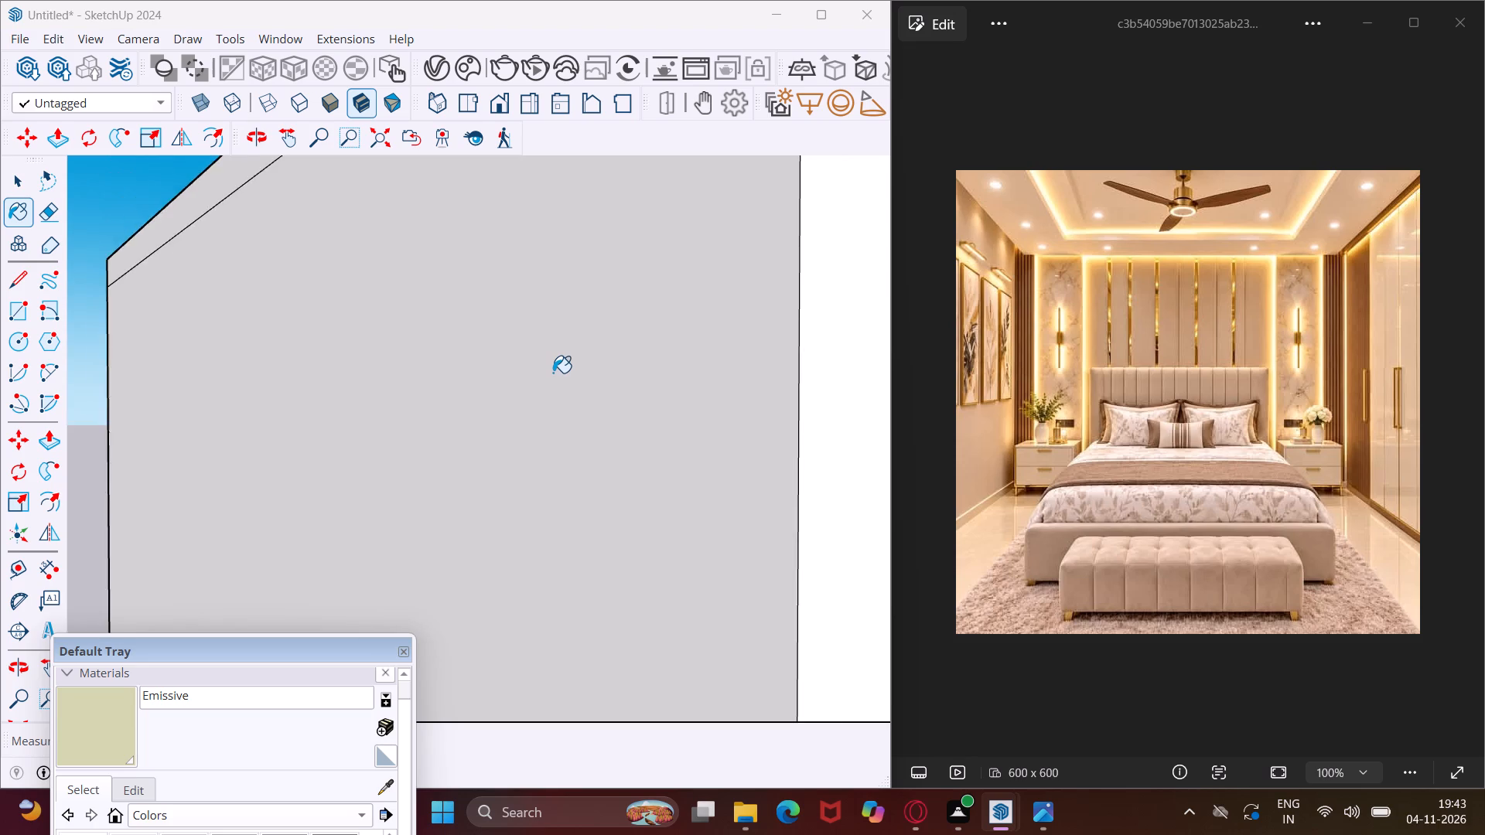
scroll(553, 373, "down", 20)
scroll(553, 373, "down", 5)
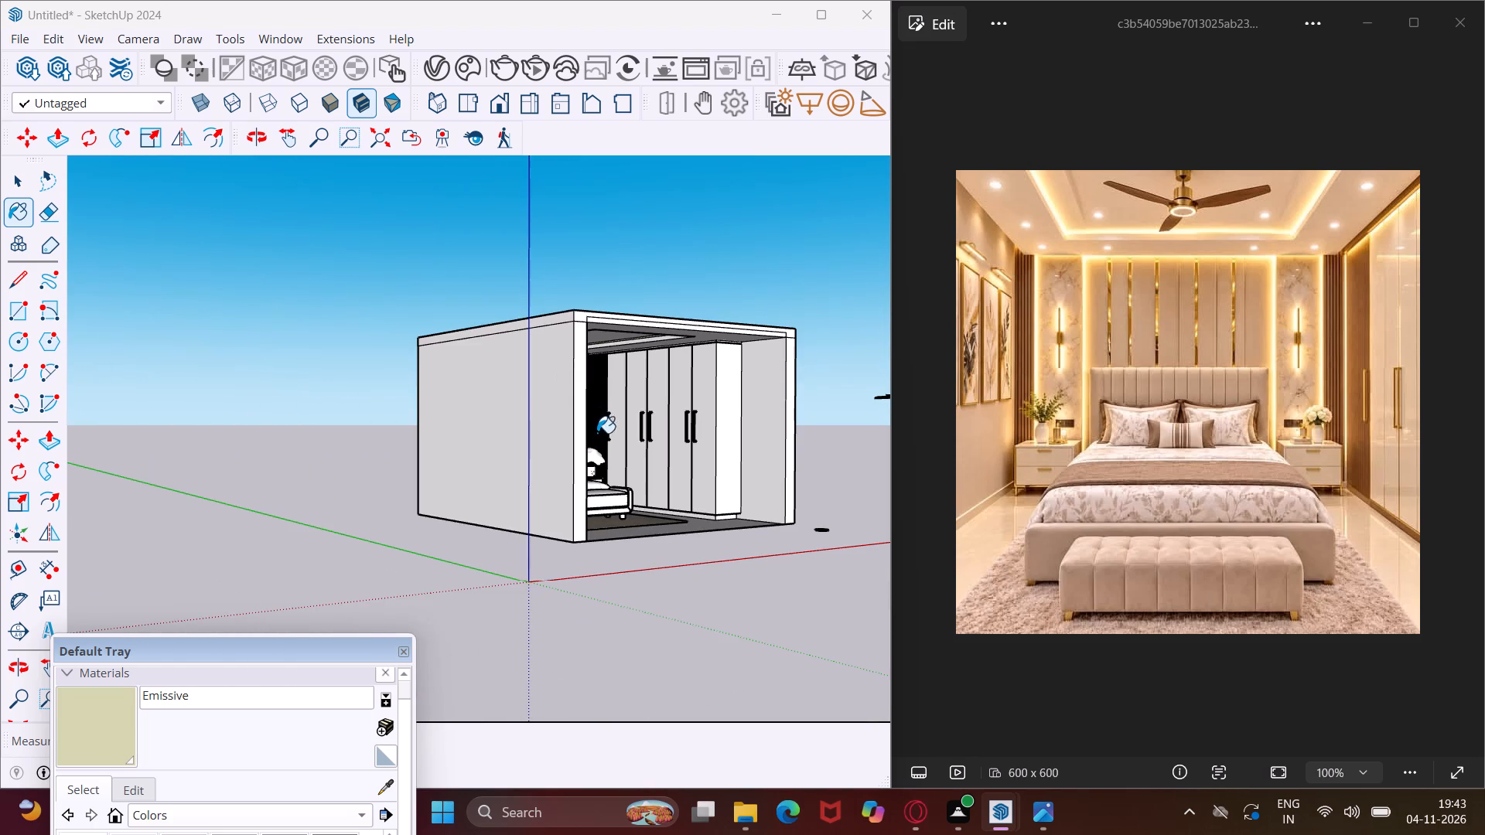
key("Escape")
key("space")
middle_click_drag(806, 539, 713, 564)
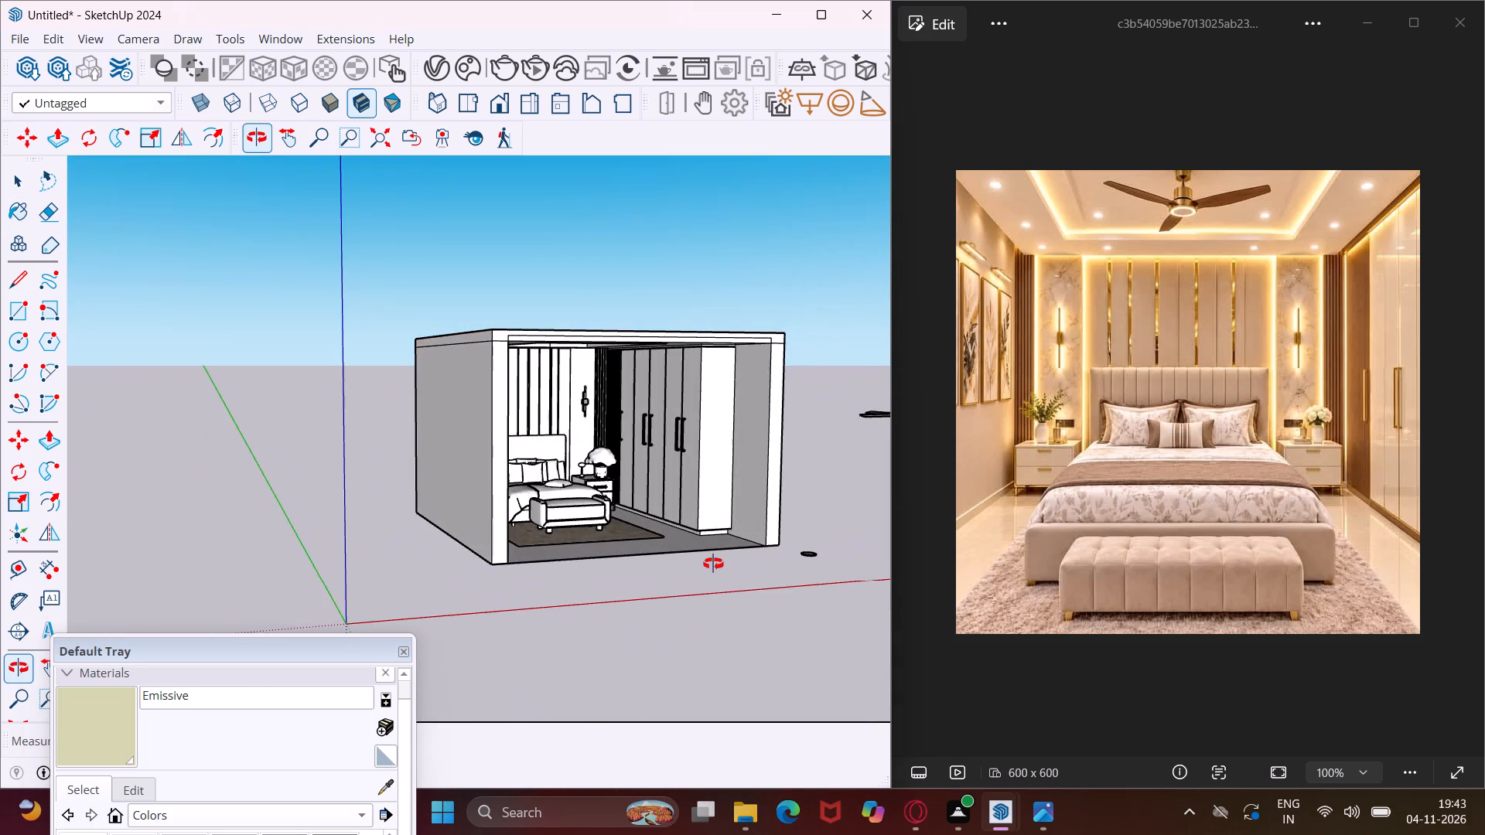
middle_click_drag(713, 564, 654, 542)
scroll(570, 530, "down", 4)
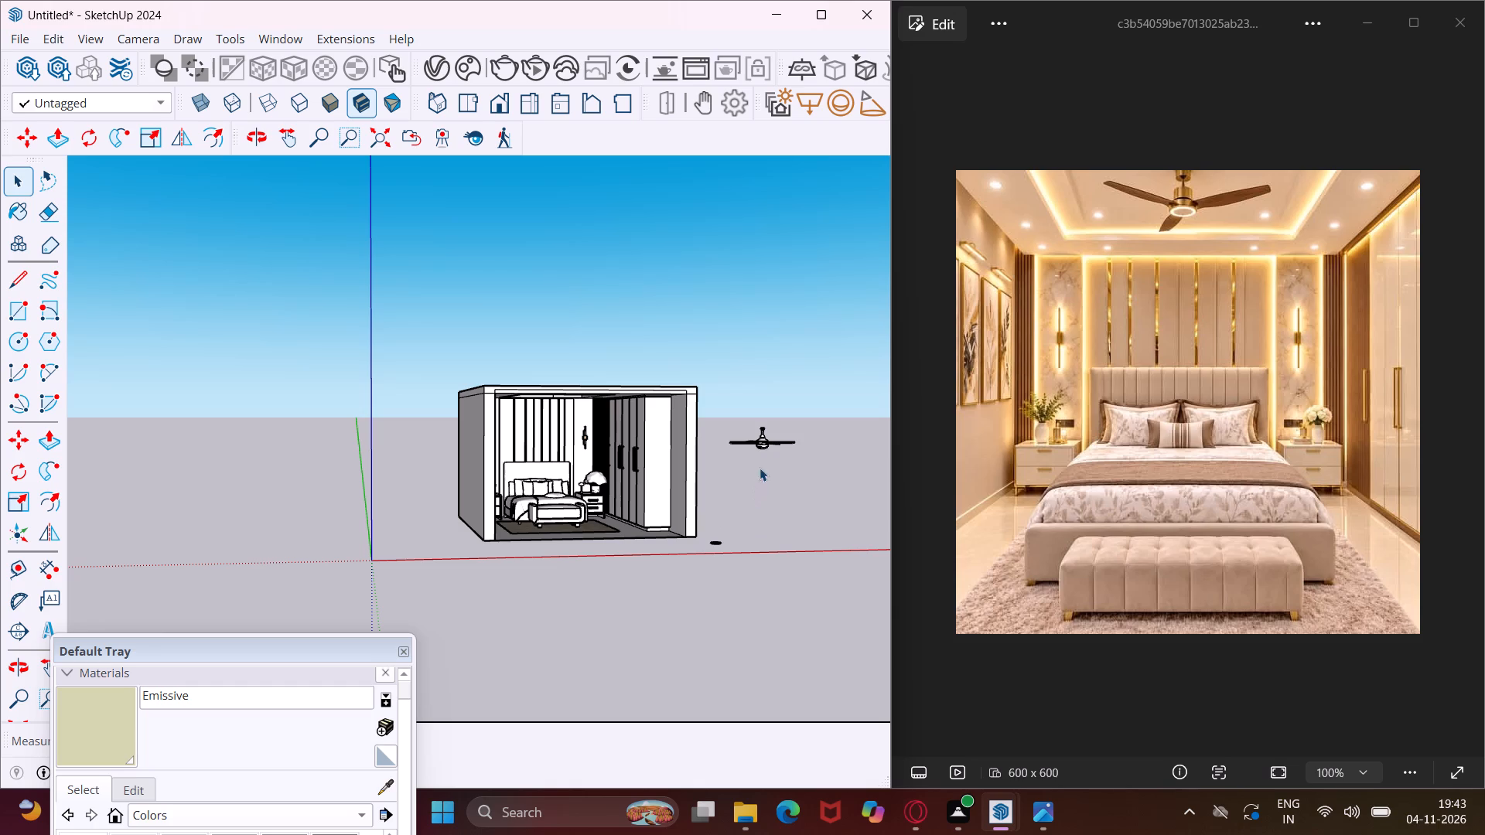
scroll(766, 447, "up", 9)
left_click(769, 438)
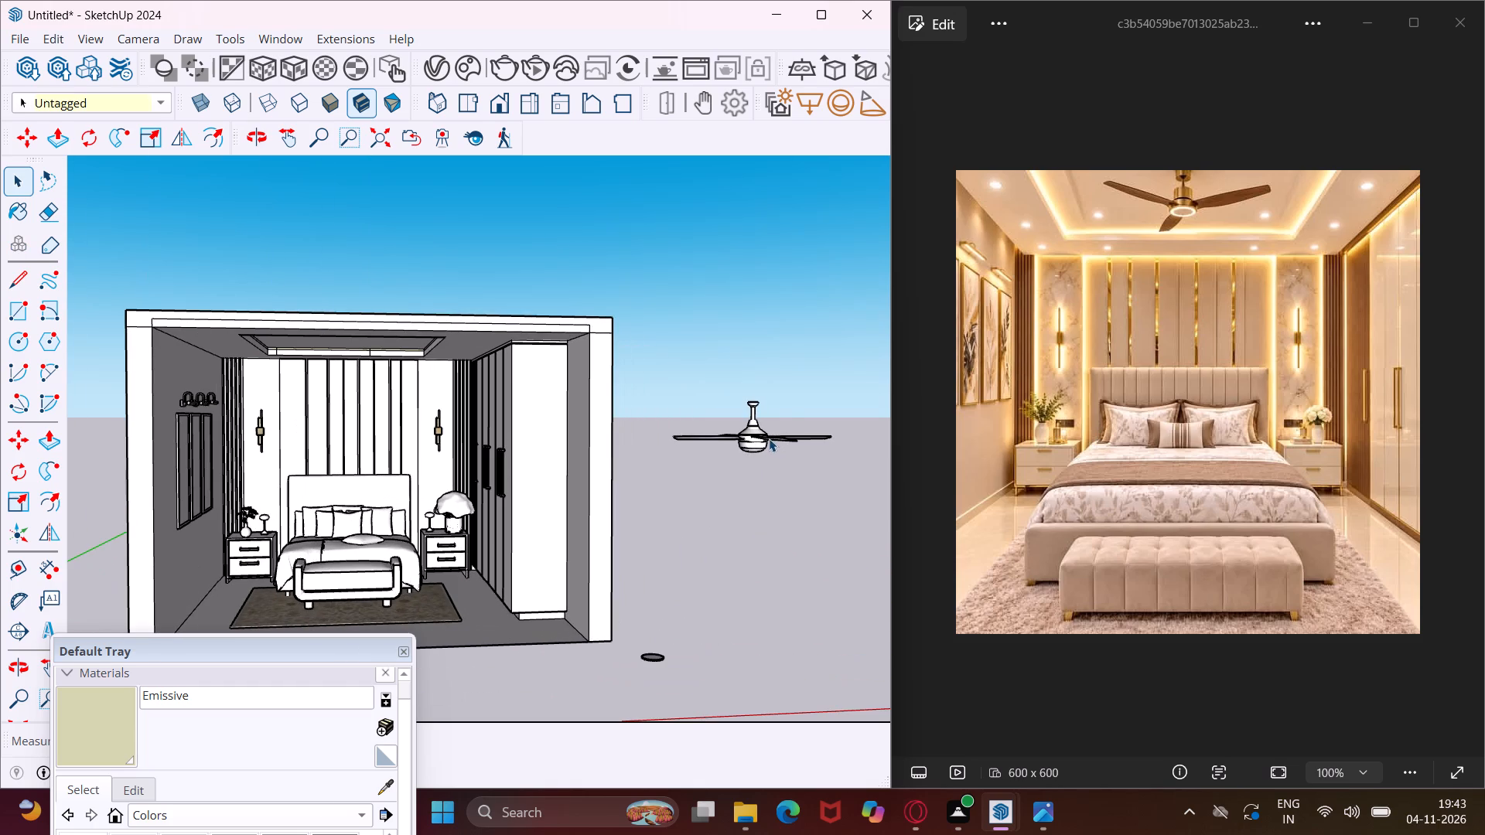
key("m")
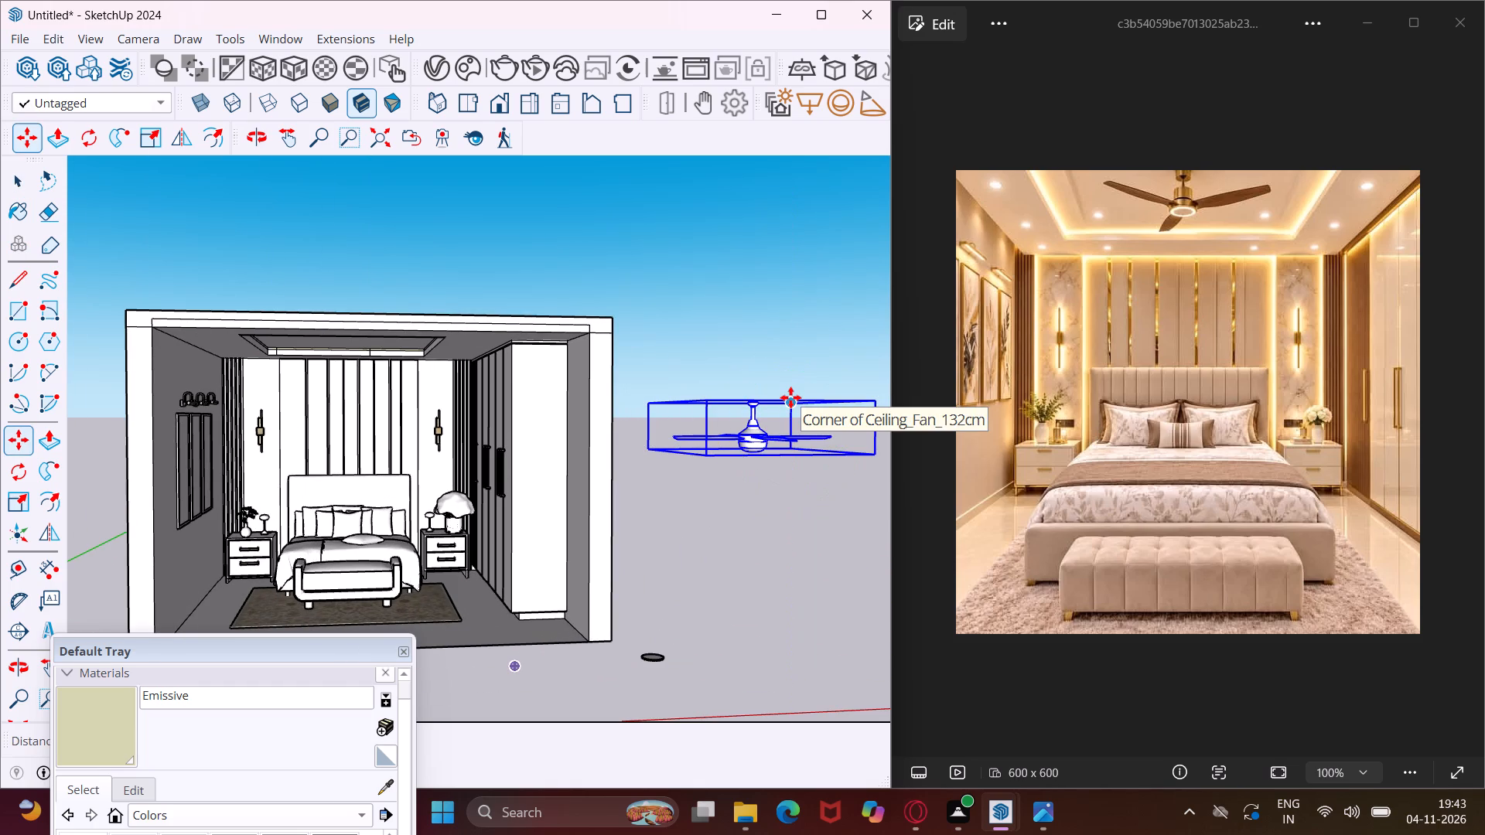
left_click(790, 397)
scroll(350, 346, "up", 5)
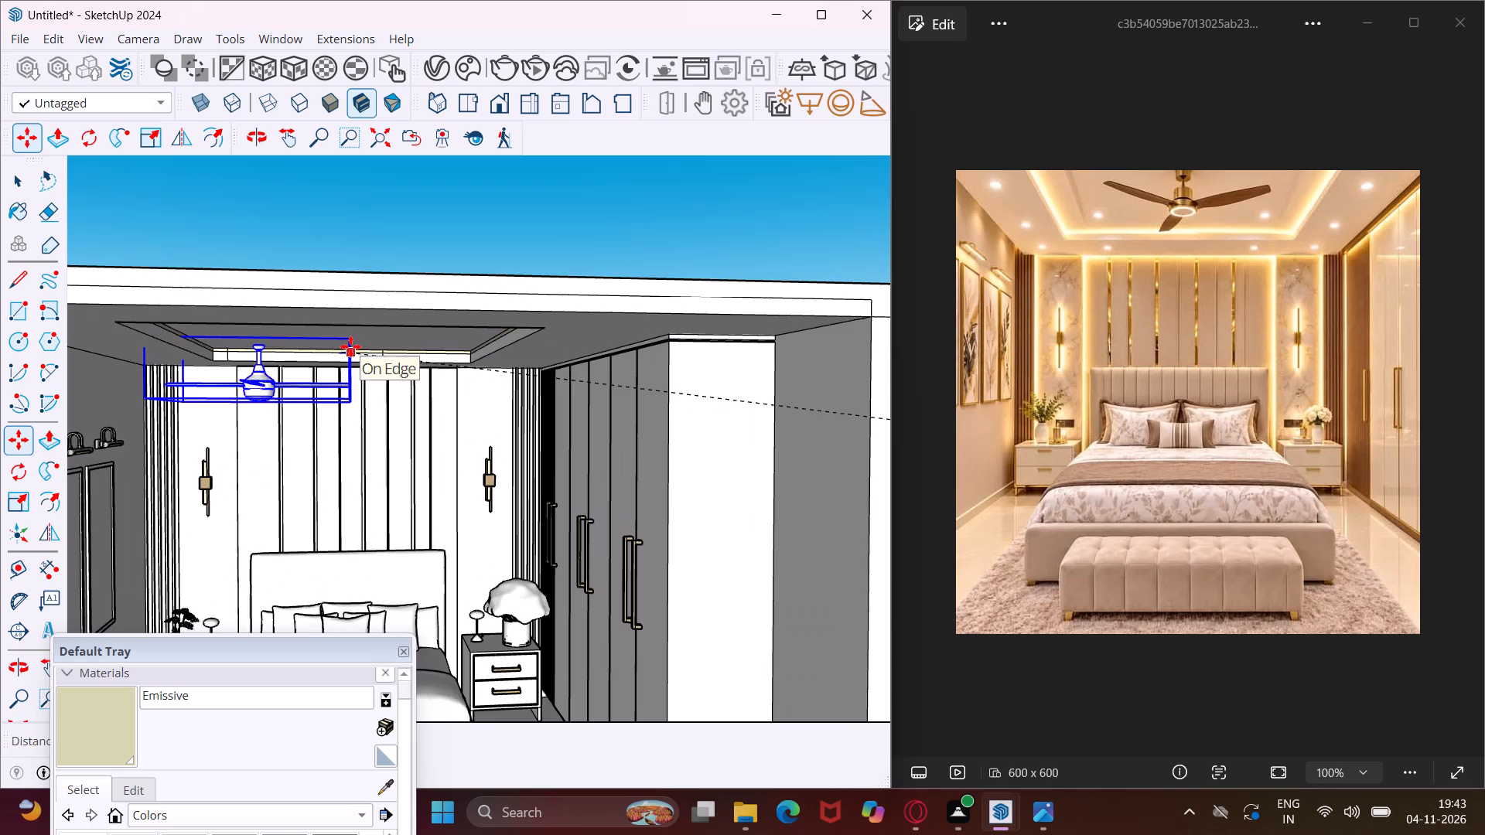
scroll(350, 346, "up", 5)
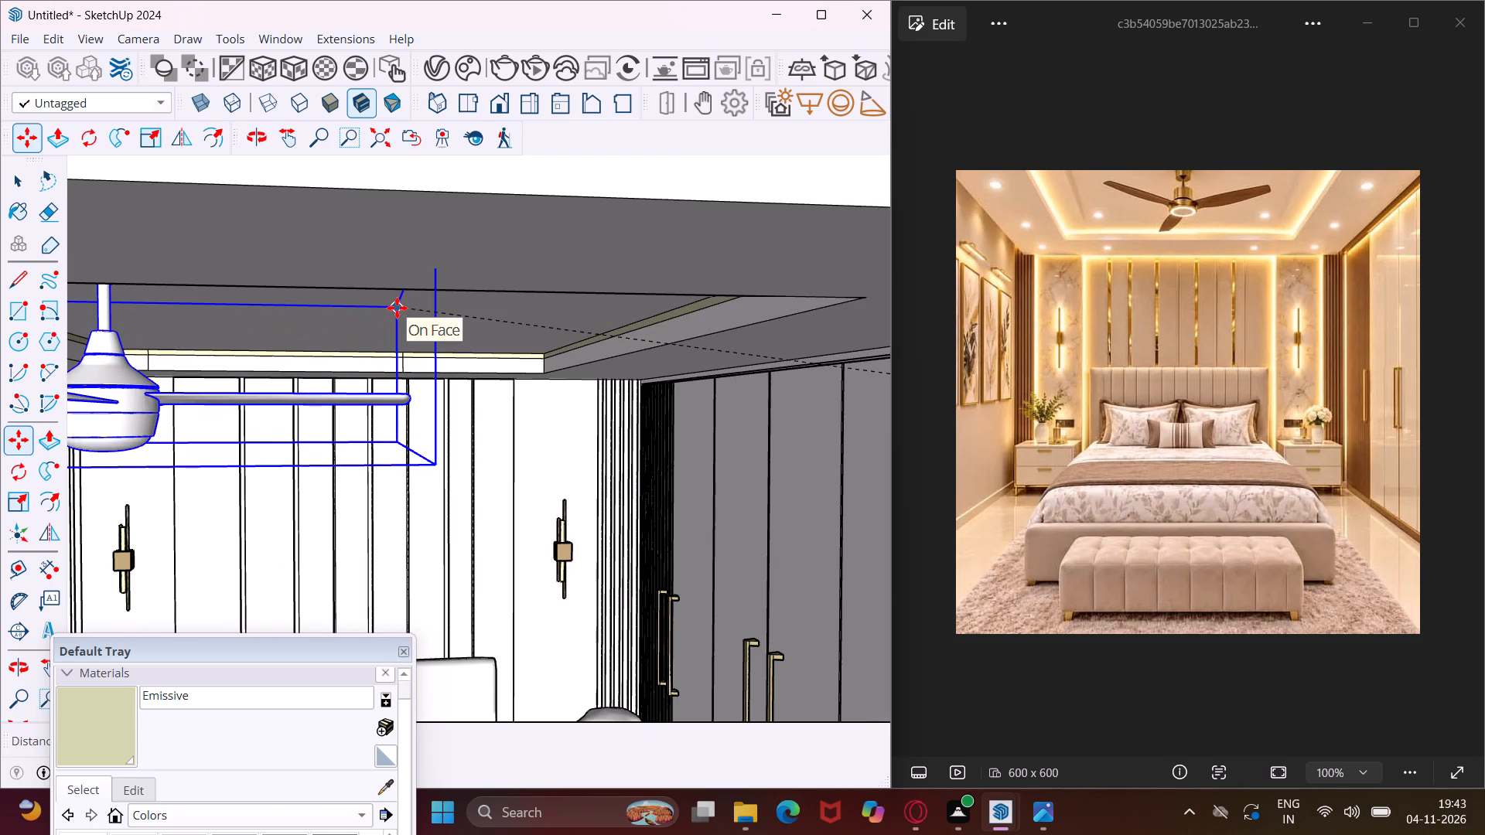
left_click(397, 308)
Lower the ceiling fan vertically a short distance from the tray ceiling.
middle_click_drag(446, 308, 384, 278)
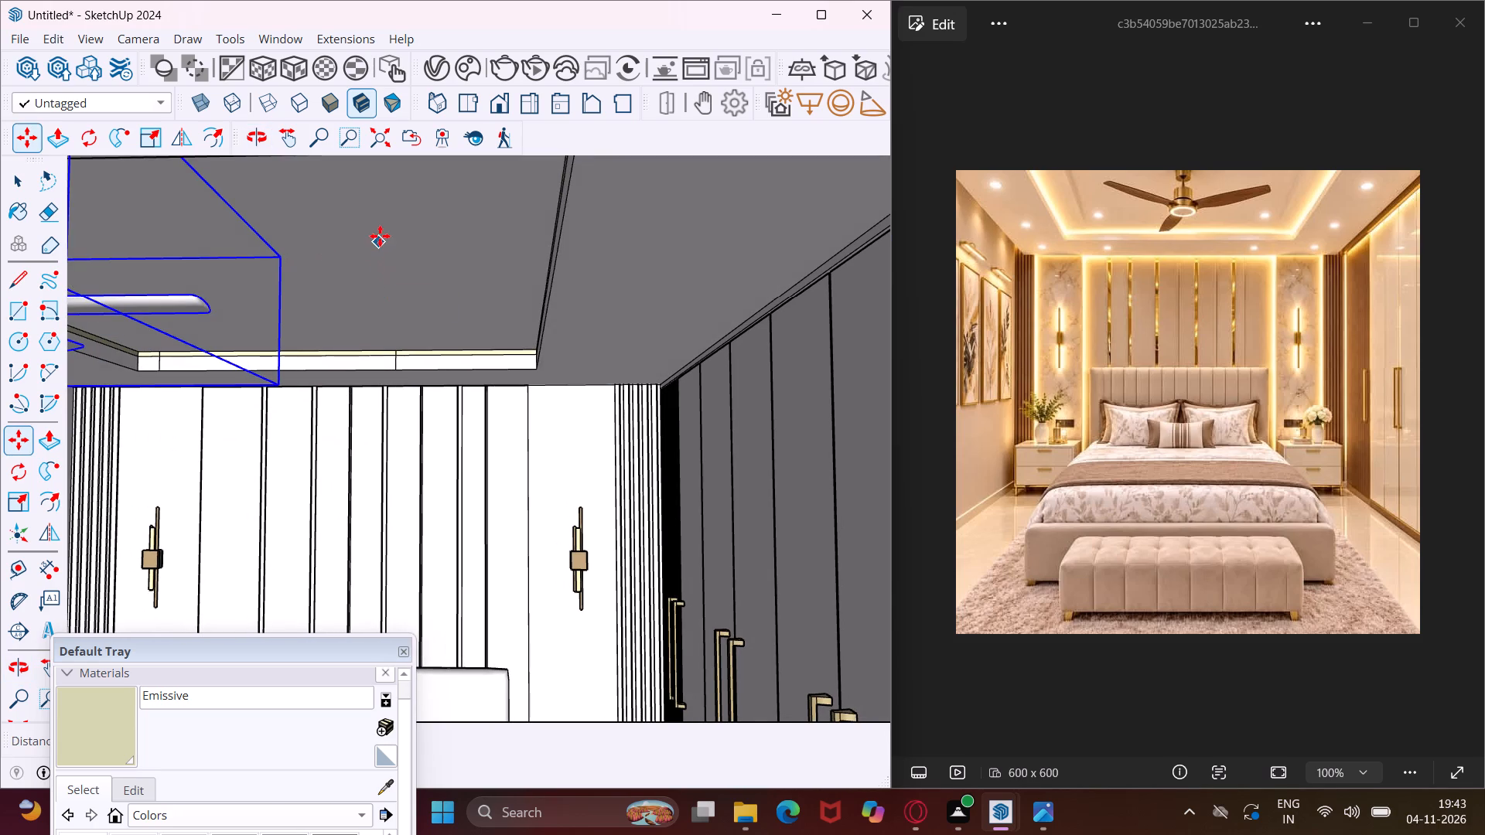
left_click(381, 233)
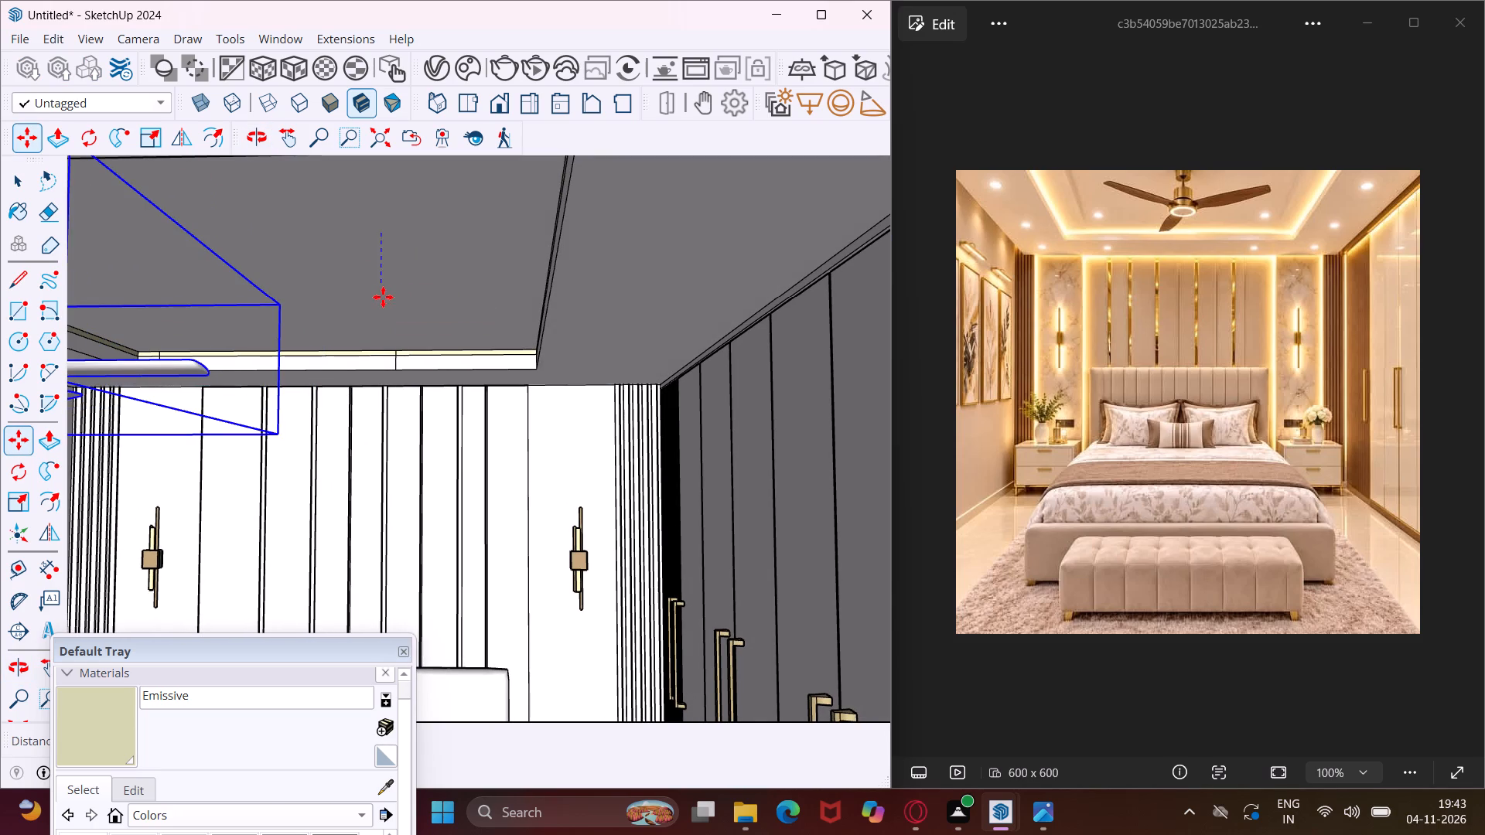
left_click(383, 297)
Move the ceiling fan sideways along the red axis, towards the wardrobe, beneath the tray ceiling.
scroll(403, 302, "down", 6)
left_click(374, 281)
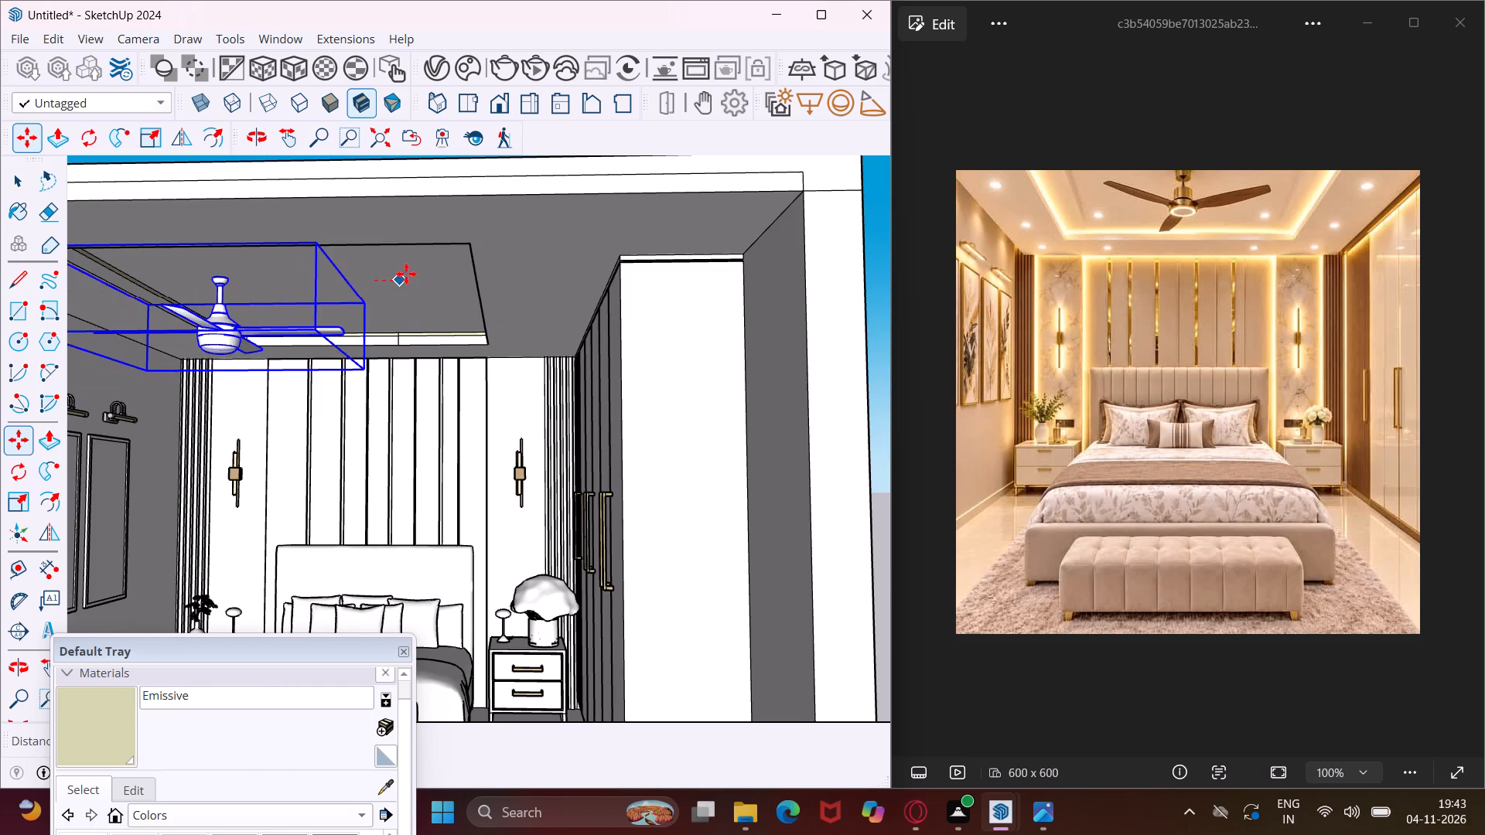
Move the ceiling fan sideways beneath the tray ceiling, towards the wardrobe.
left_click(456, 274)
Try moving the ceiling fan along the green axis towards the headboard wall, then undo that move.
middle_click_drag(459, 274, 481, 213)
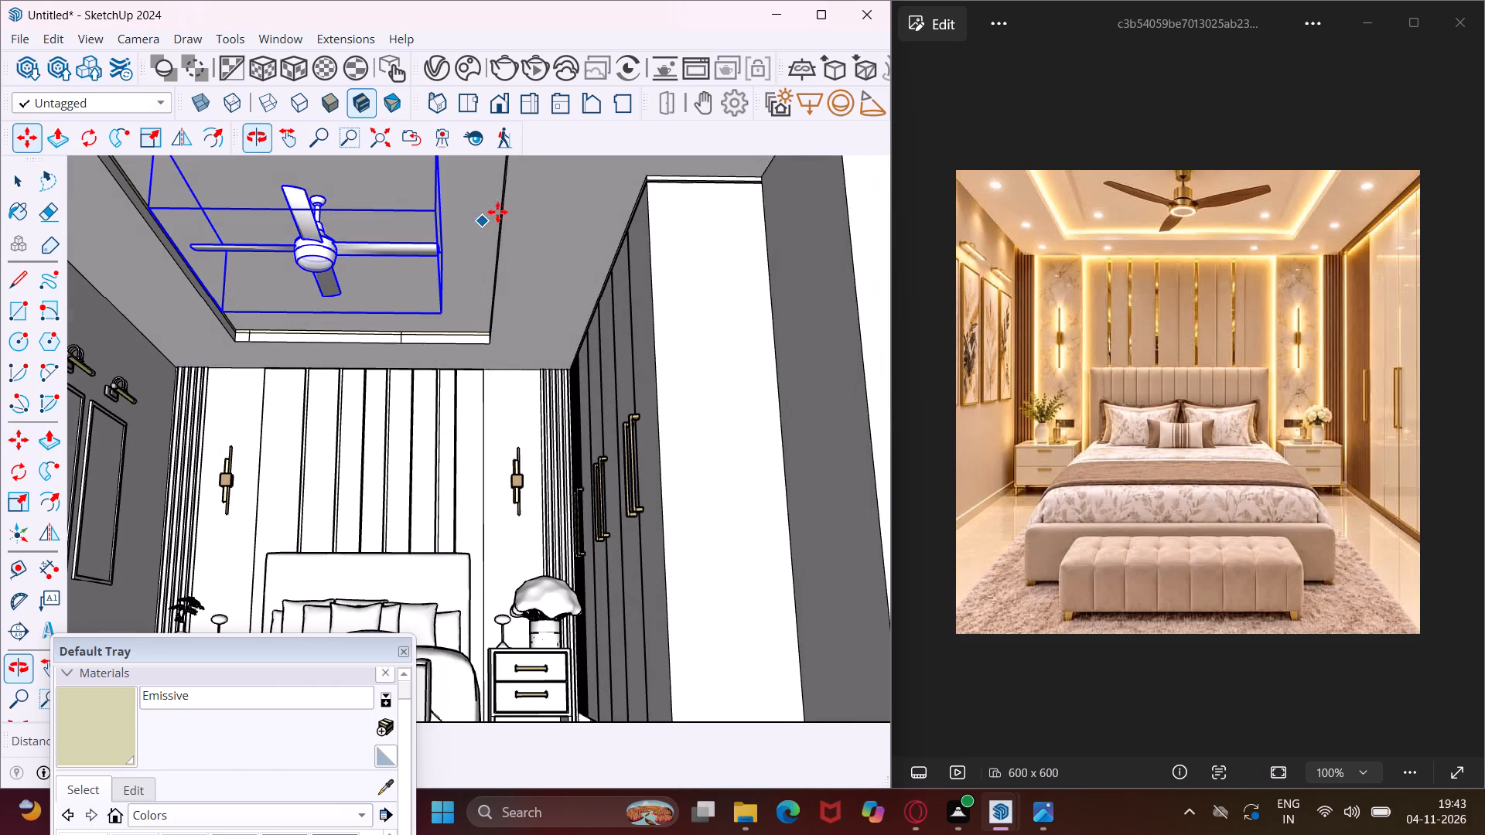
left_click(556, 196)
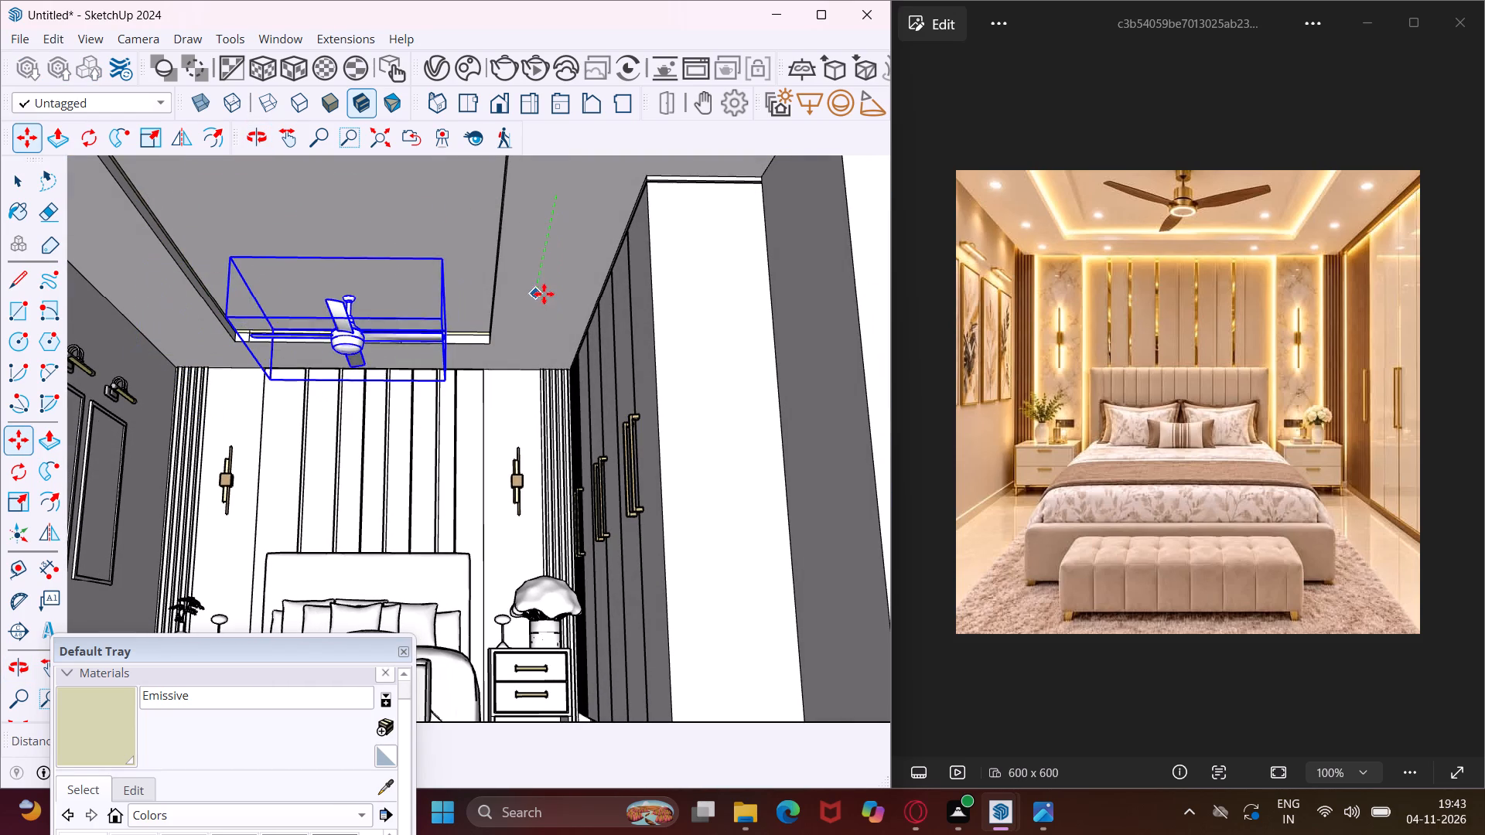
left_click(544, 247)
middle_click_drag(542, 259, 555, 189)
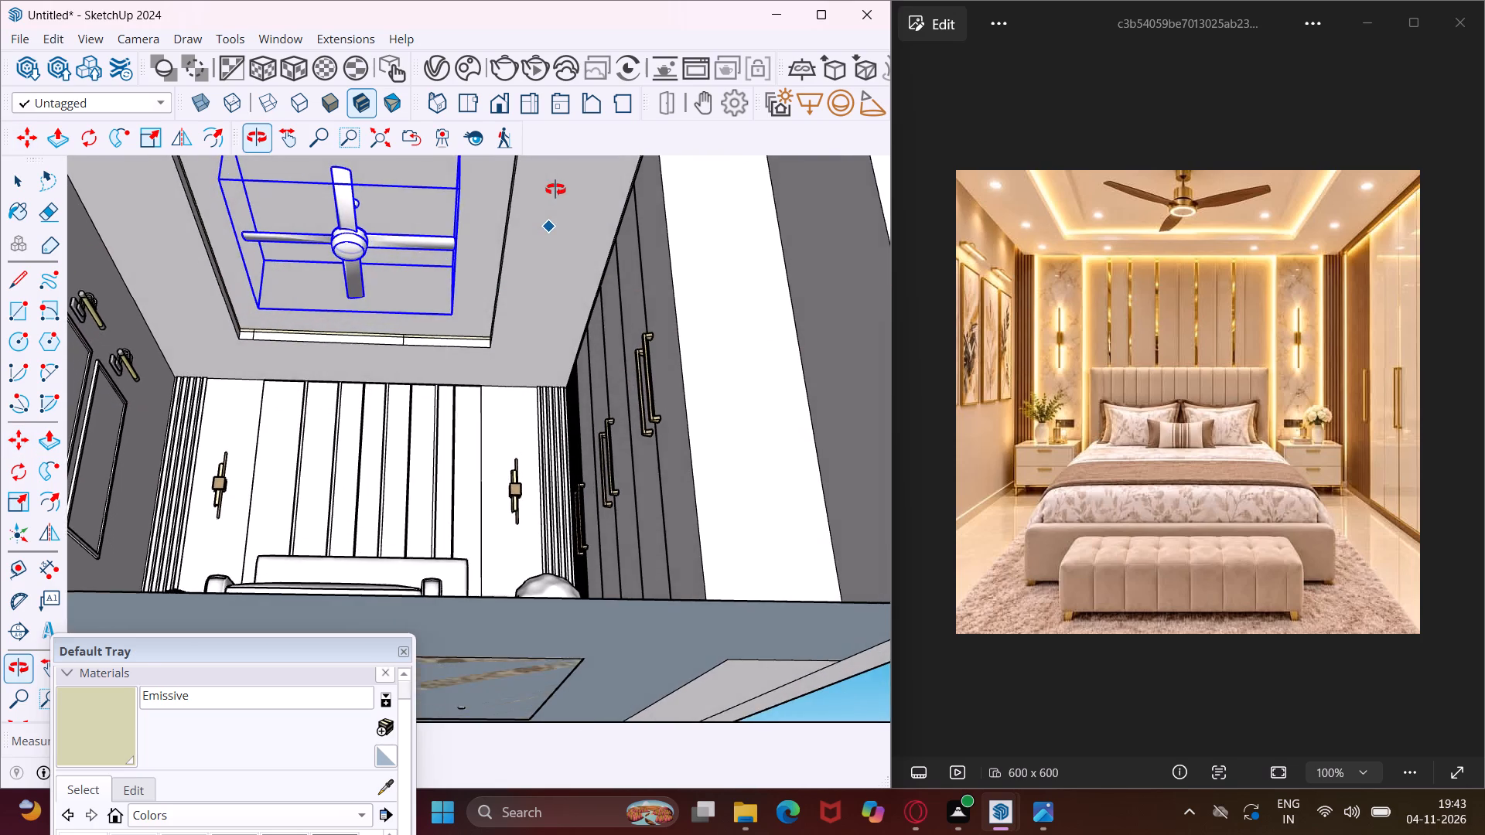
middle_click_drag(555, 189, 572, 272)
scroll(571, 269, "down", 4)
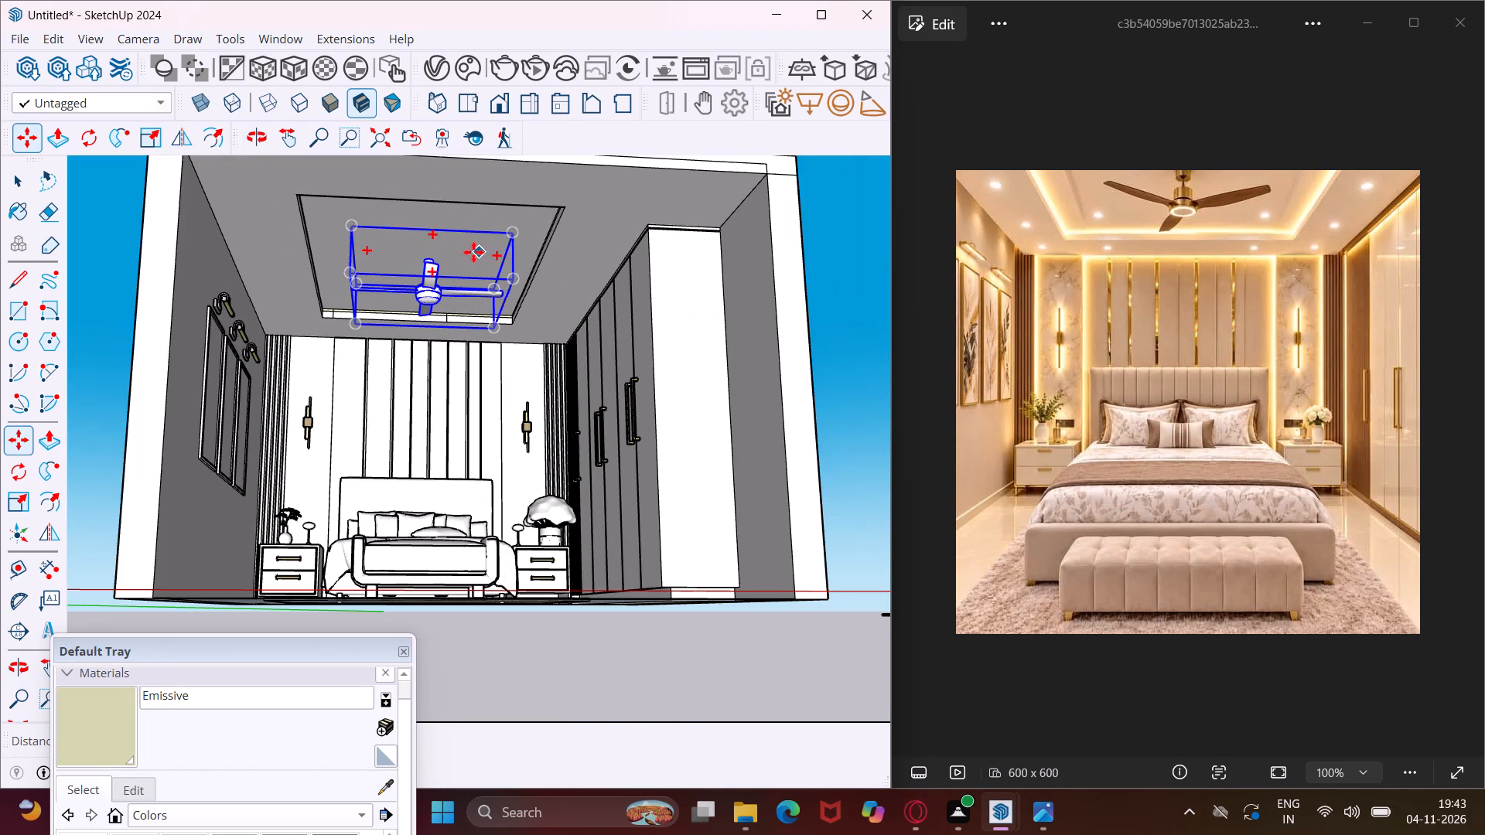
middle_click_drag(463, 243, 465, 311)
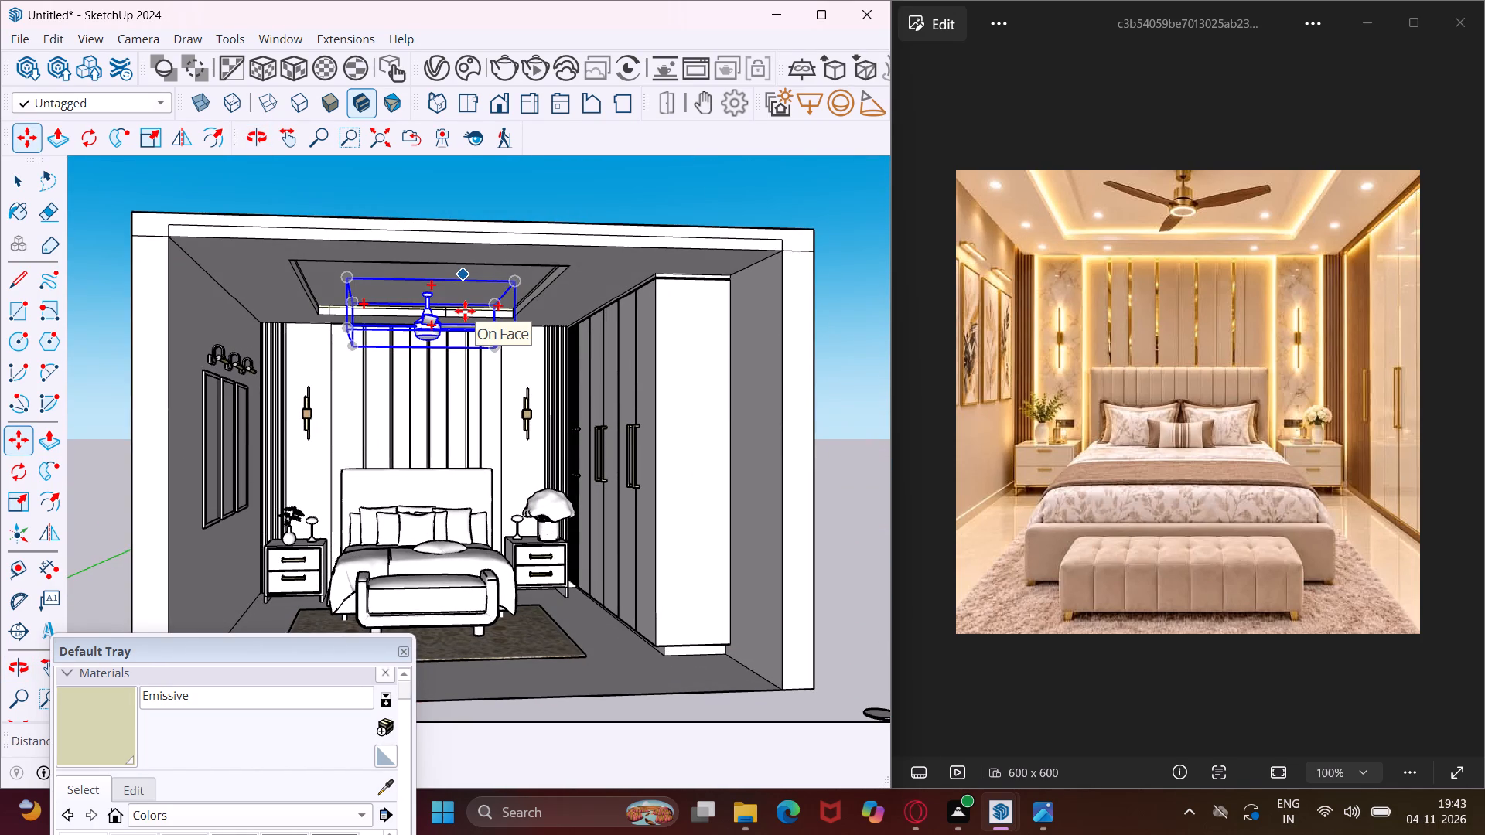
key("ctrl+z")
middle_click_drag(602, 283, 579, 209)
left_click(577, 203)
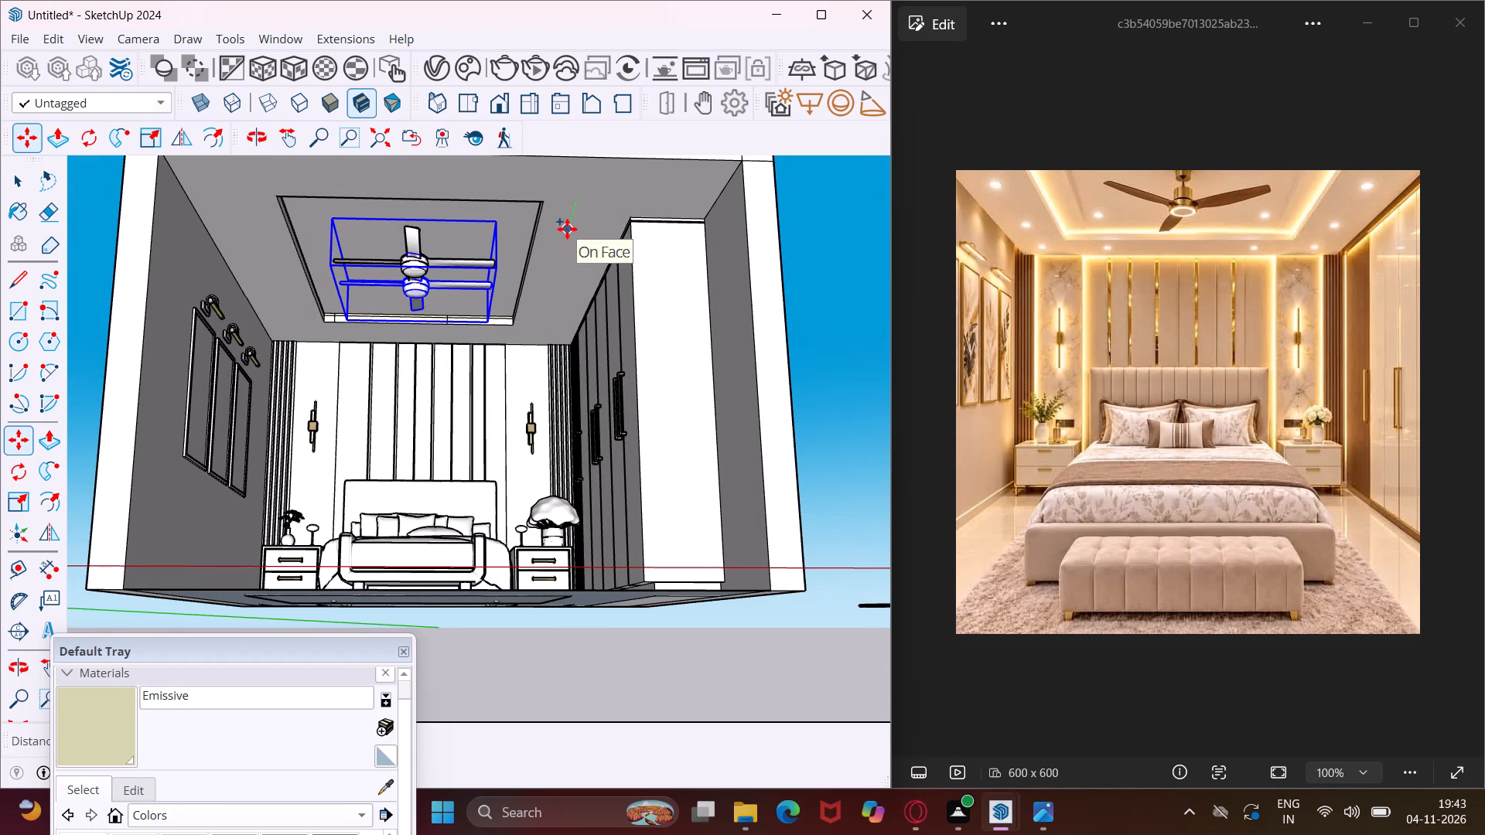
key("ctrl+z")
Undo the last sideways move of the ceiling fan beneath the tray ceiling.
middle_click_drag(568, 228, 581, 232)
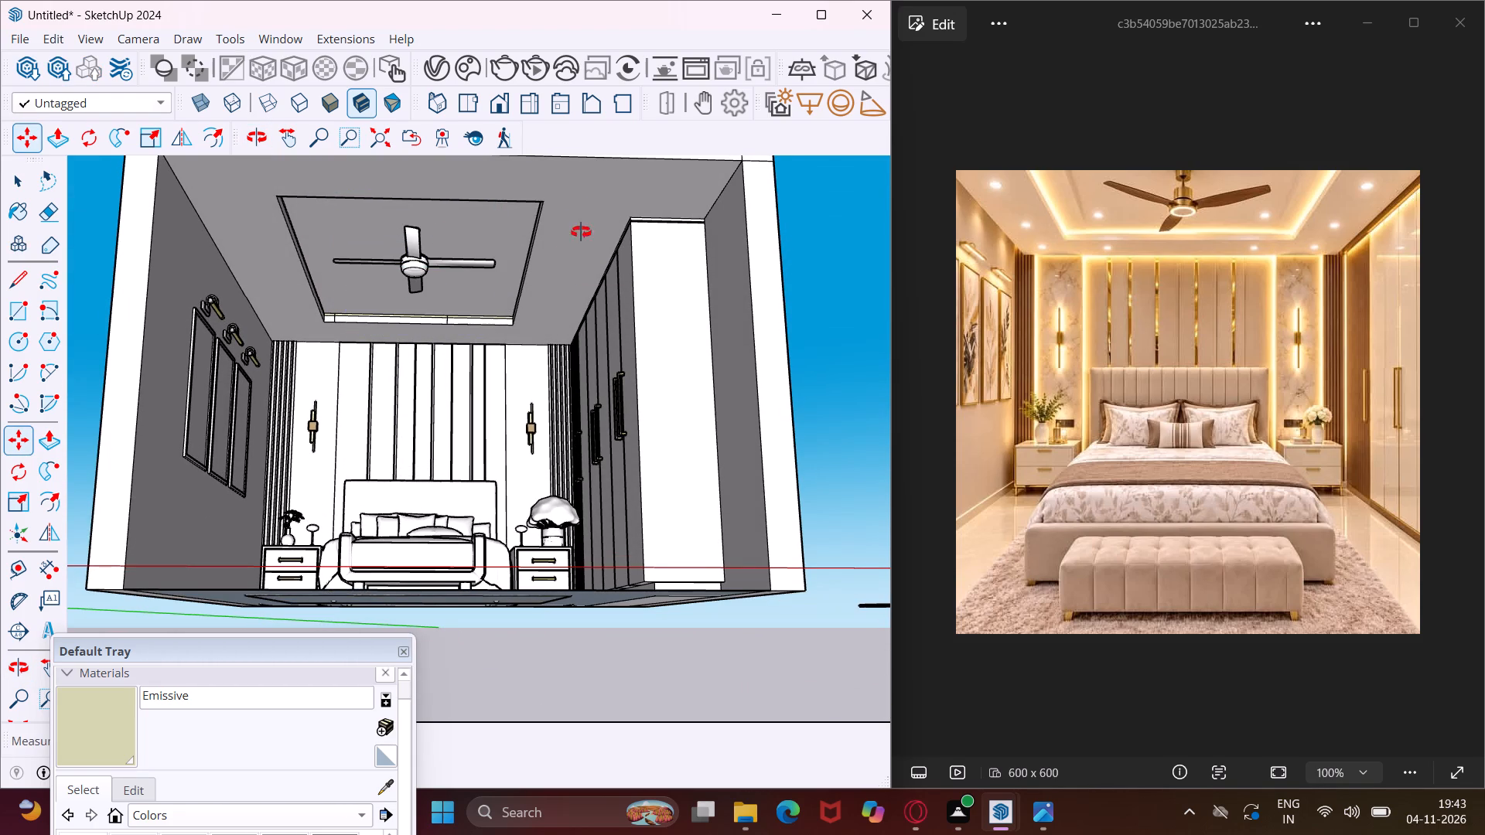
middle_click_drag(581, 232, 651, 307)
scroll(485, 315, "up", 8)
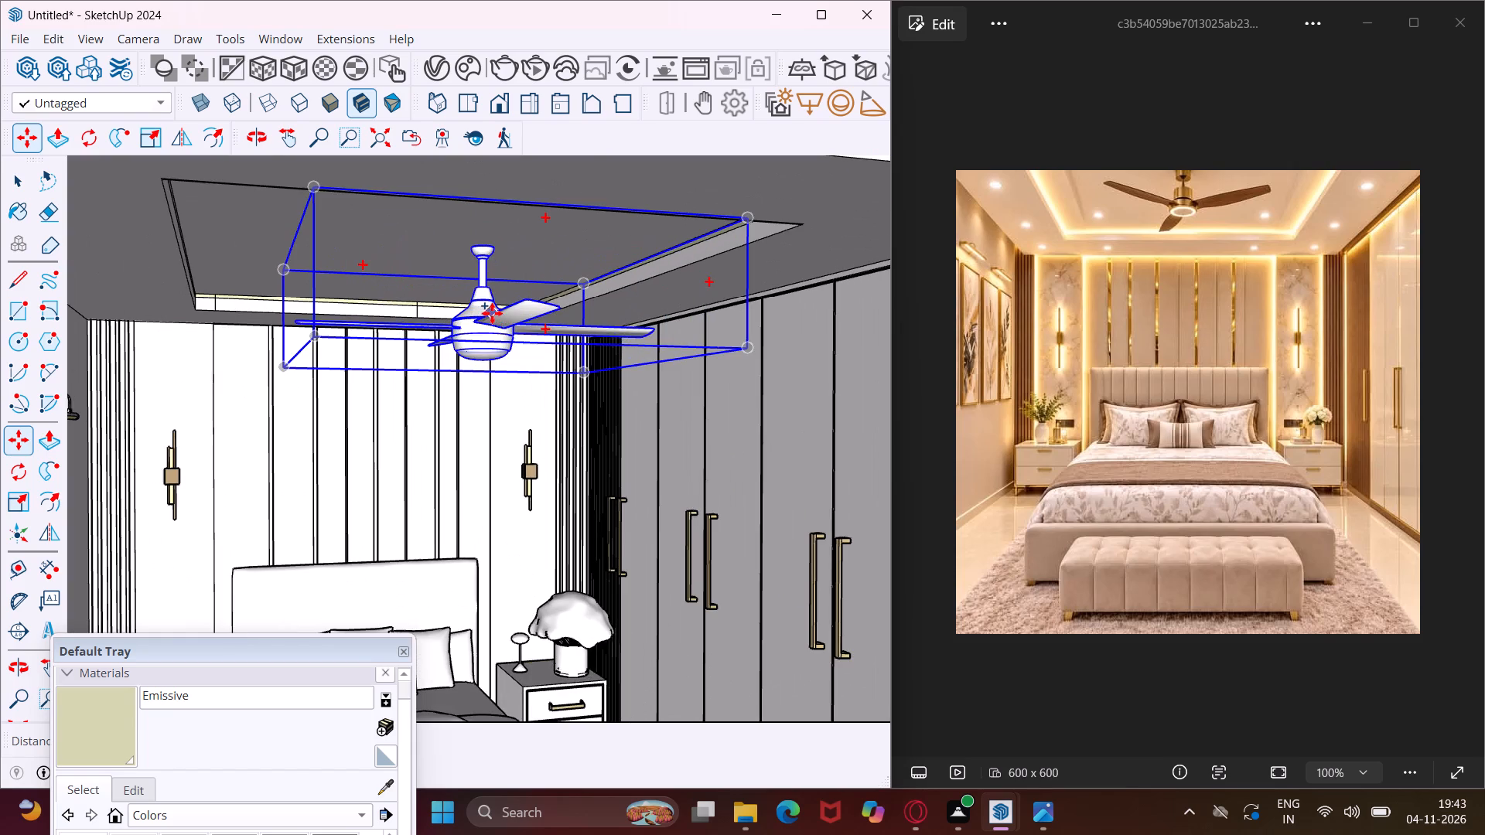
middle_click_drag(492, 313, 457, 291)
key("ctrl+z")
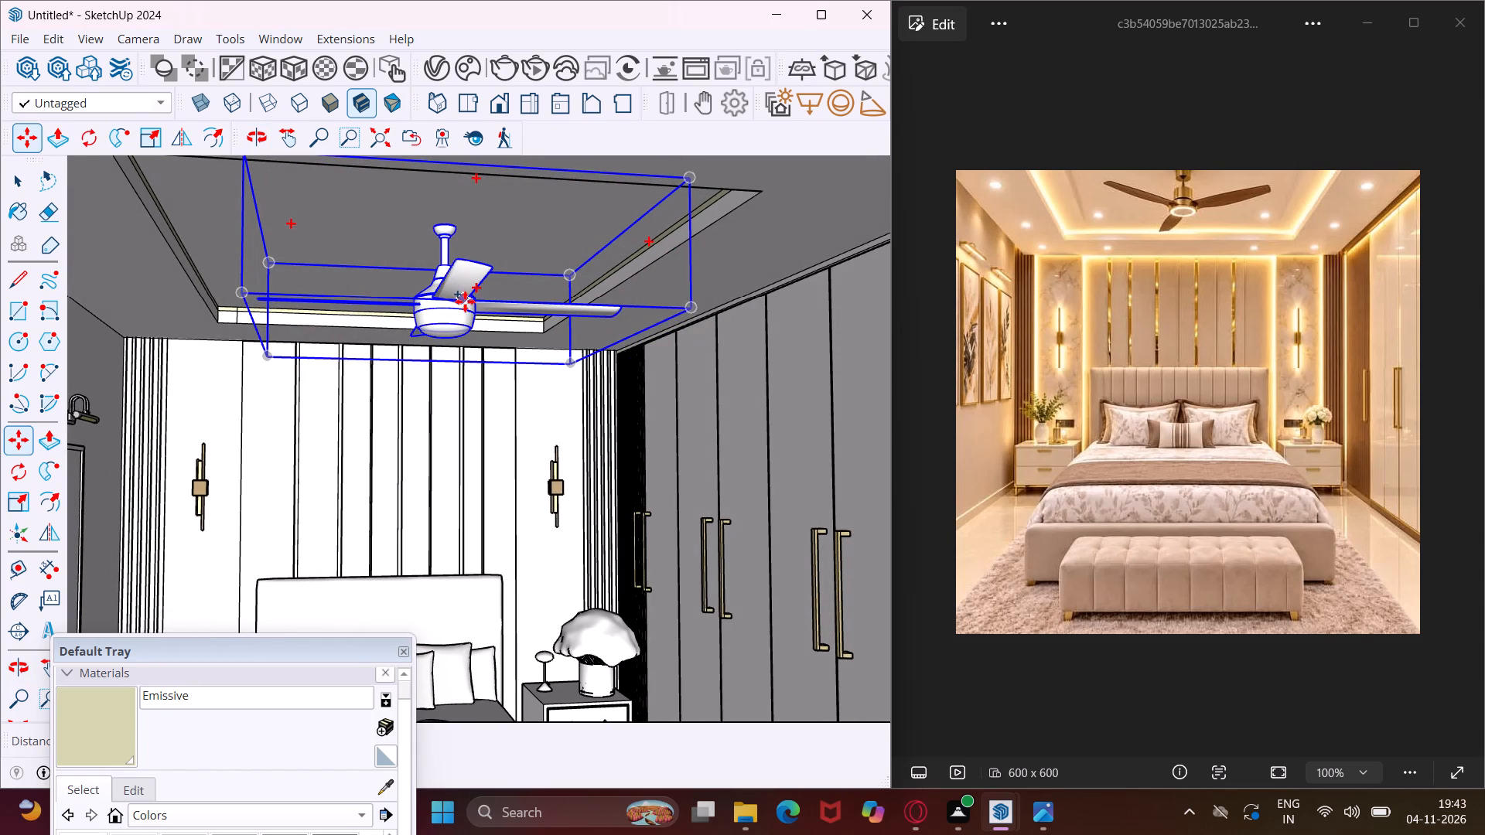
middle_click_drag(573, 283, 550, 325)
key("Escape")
Move the ceiling fan by its bounding box's top corner deeper into the room beneath the tray ceiling.
key("space")
left_click(288, 411)
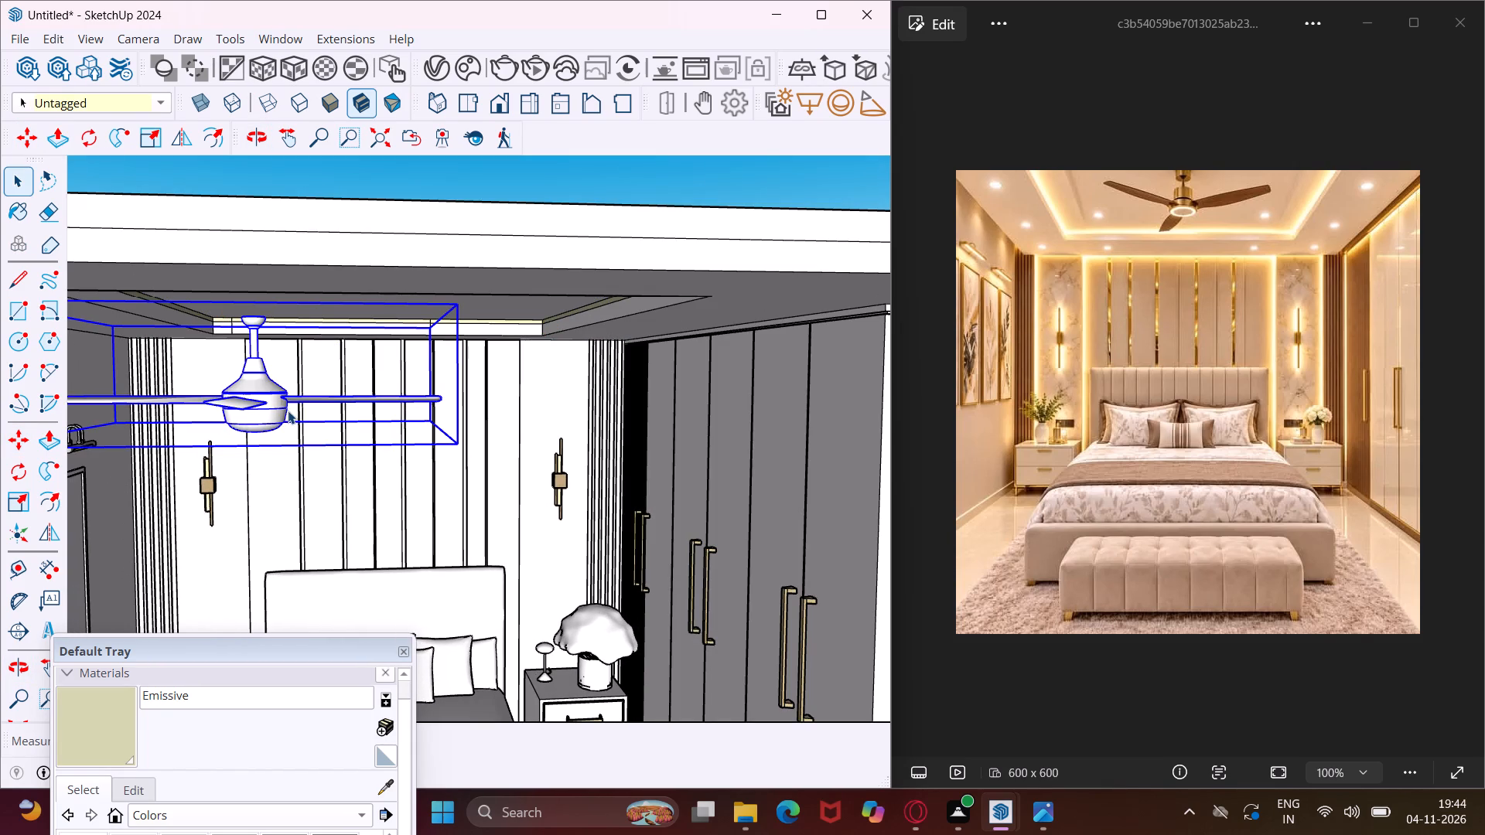
key("m")
scroll(480, 276, "up", 6)
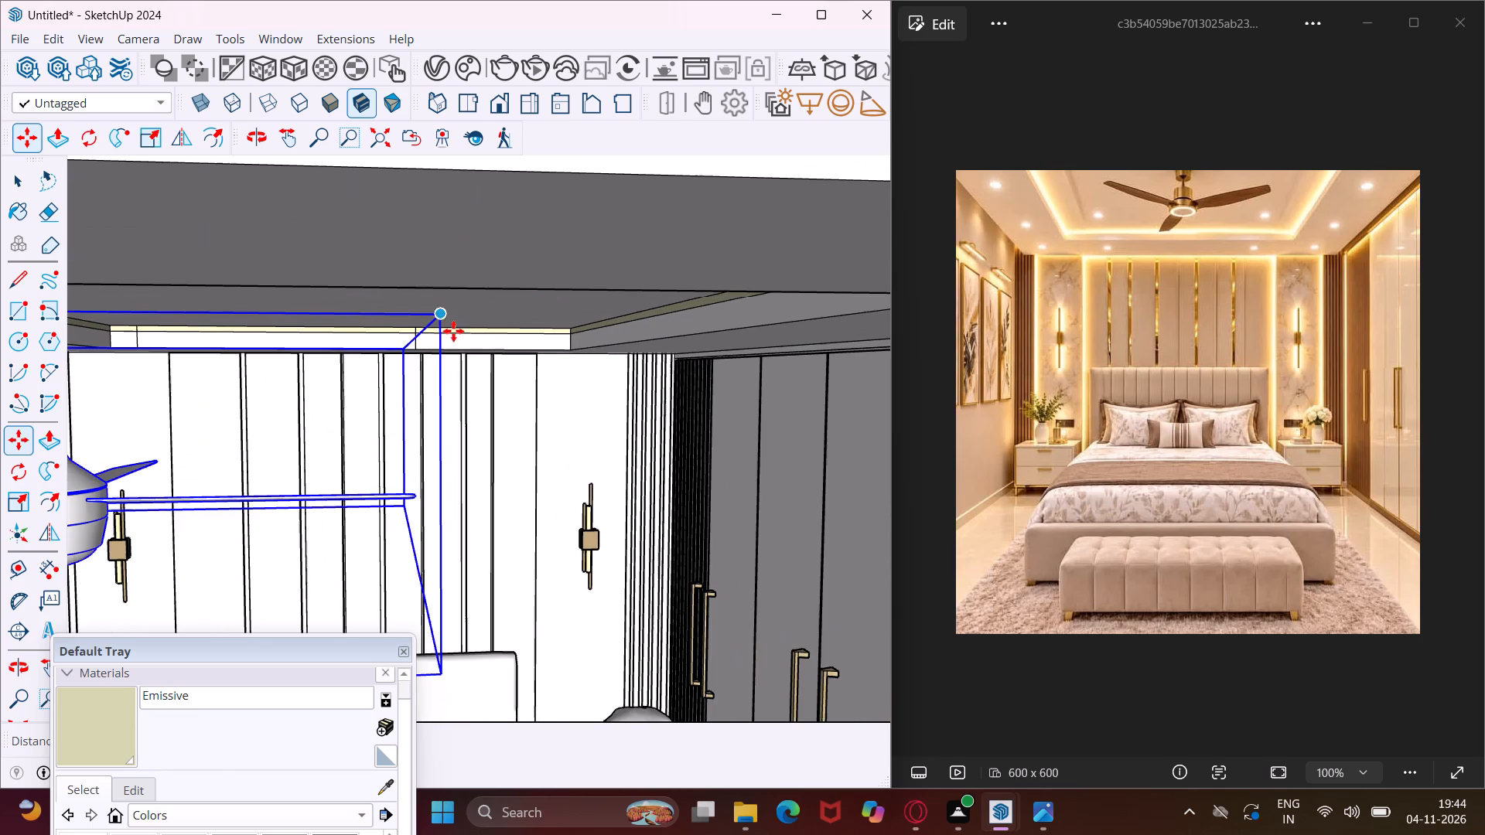
left_click(442, 315)
middle_click_drag(438, 311, 406, 273)
left_click(422, 190)
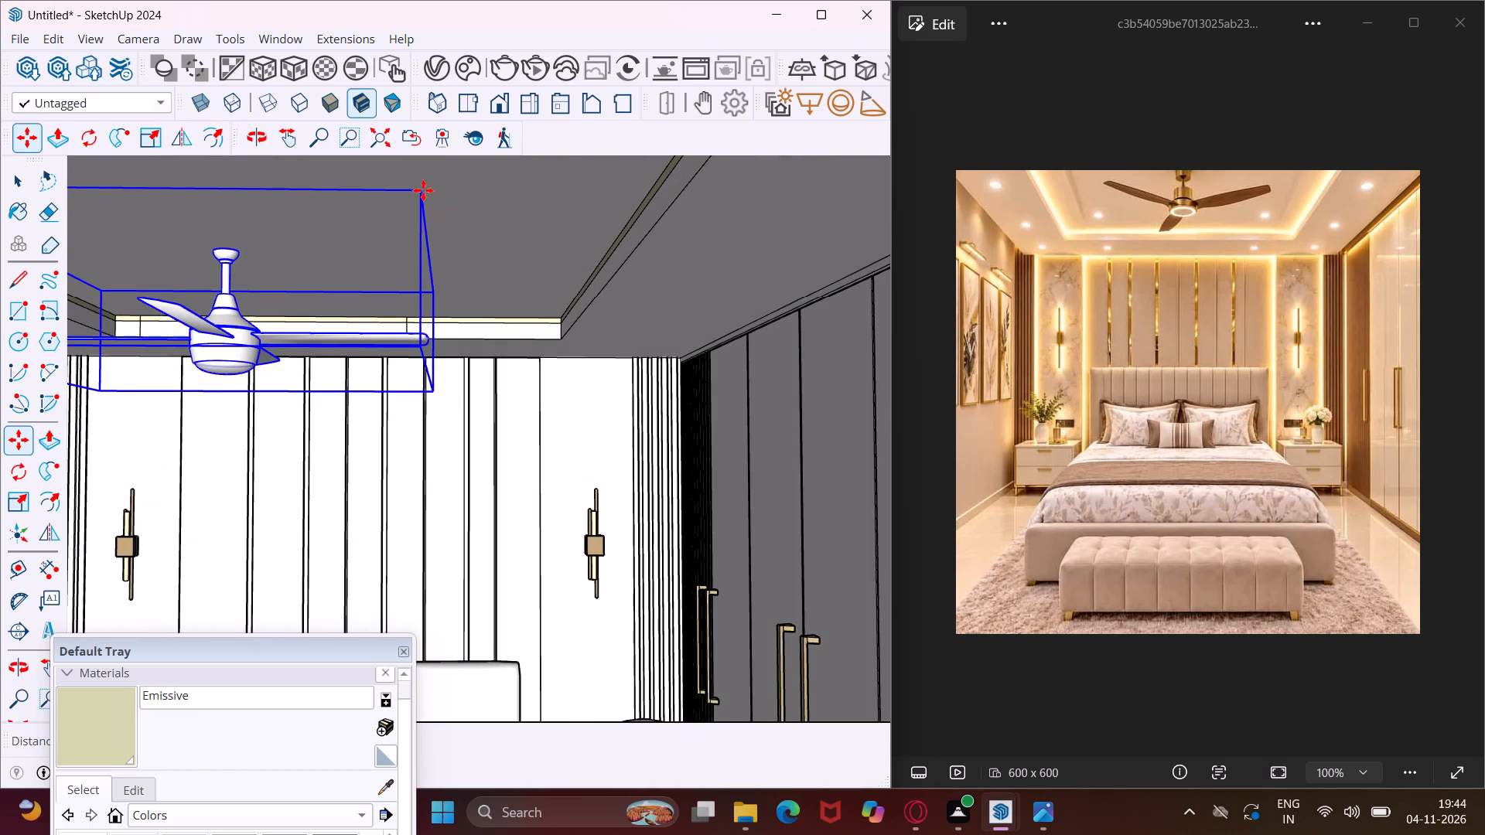
Move the ceiling fan a short distance further along the tray ceiling, towards the headboard wall.
middle_click_drag(459, 185, 391, 196)
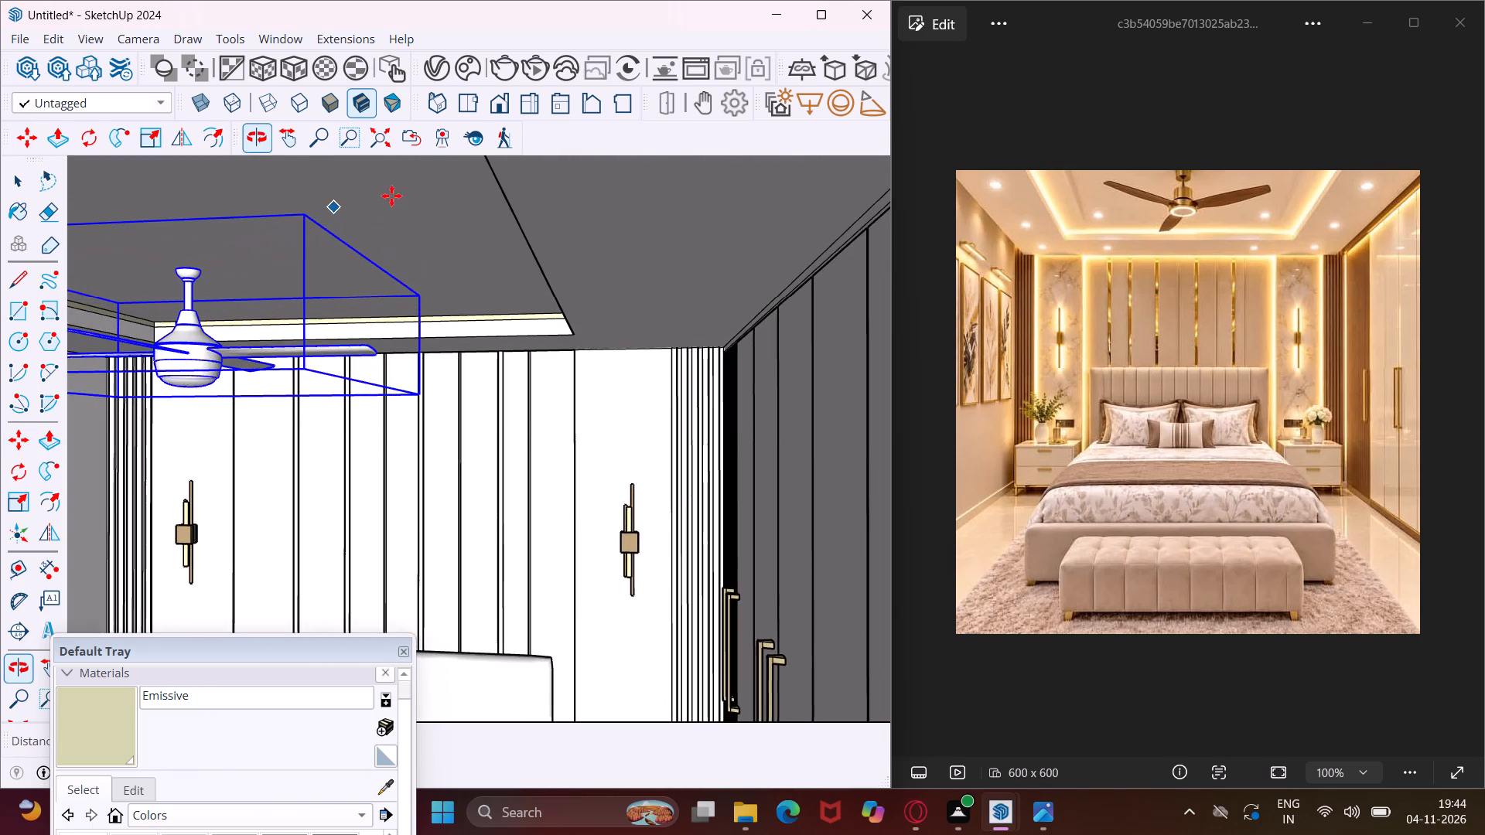
scroll(383, 196, "up", 4)
middle_click(383, 196)
left_click(380, 193)
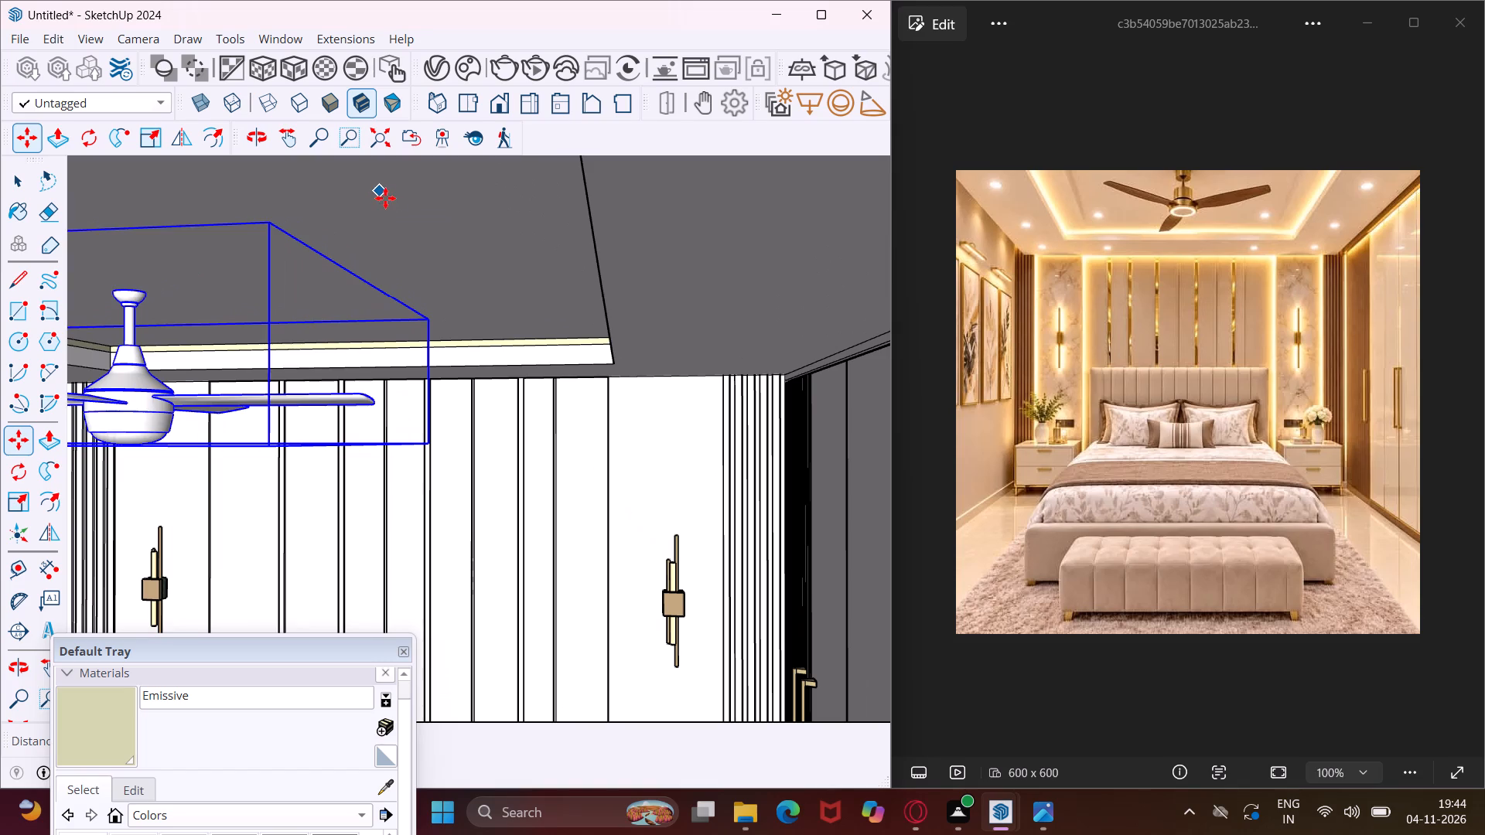
left_click(433, 231)
Raise the ceiling fan slightly by its bounding box's top corner, towards the tray's recessed ceiling face.
scroll(341, 264, "up", 4)
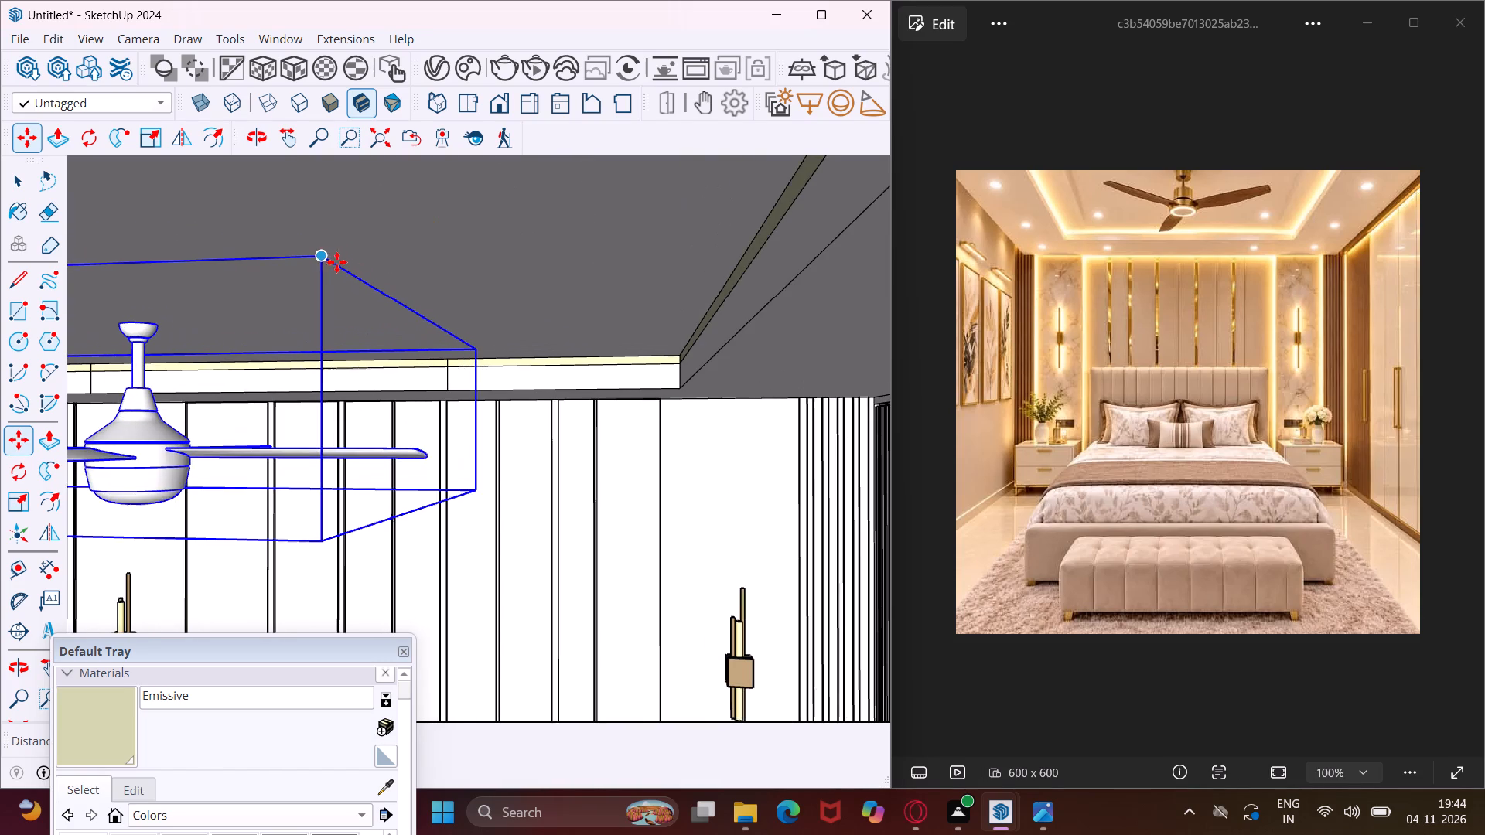
left_click(324, 261)
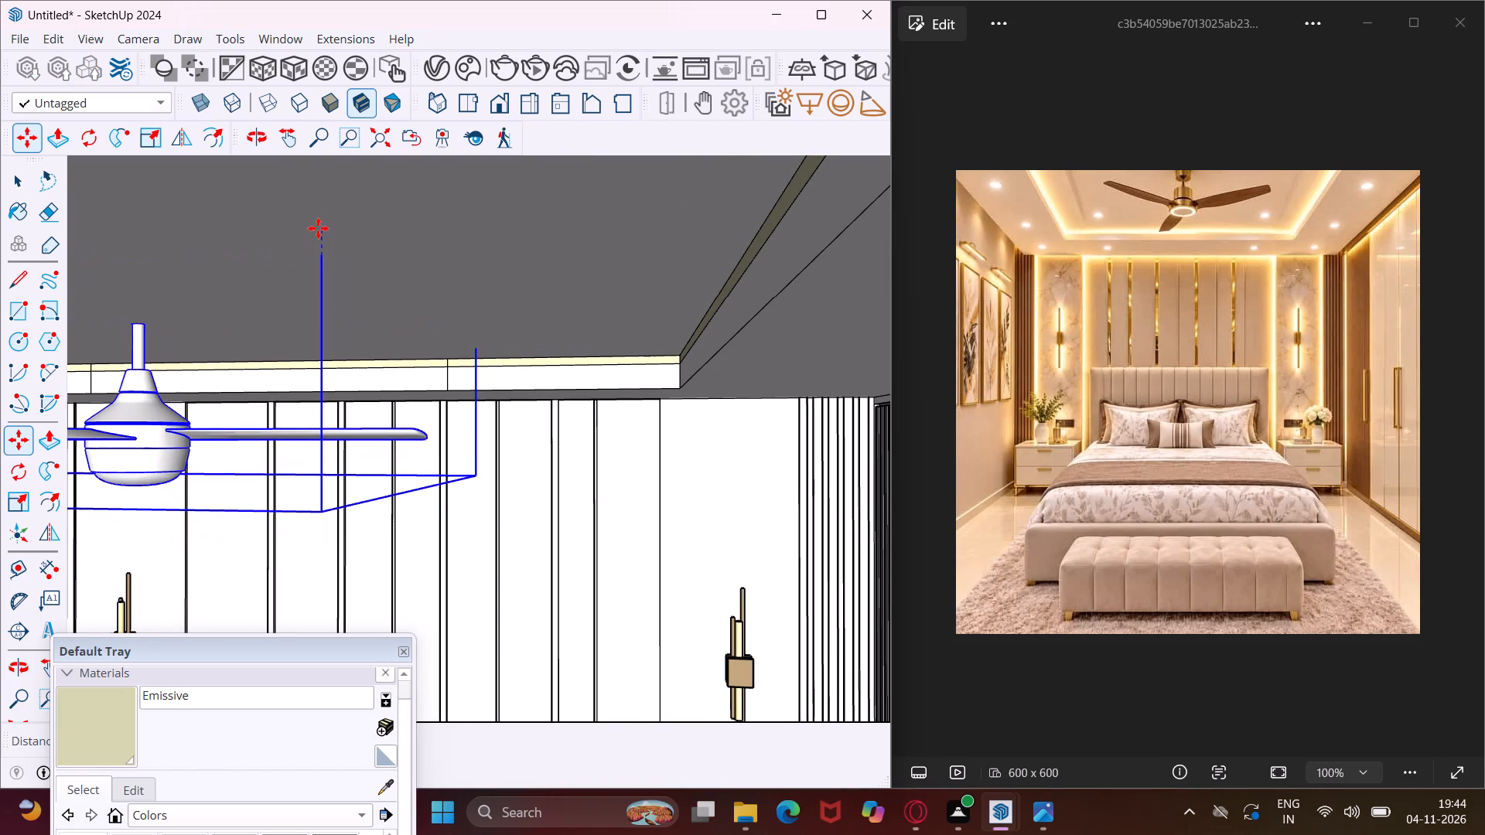
left_click(318, 247)
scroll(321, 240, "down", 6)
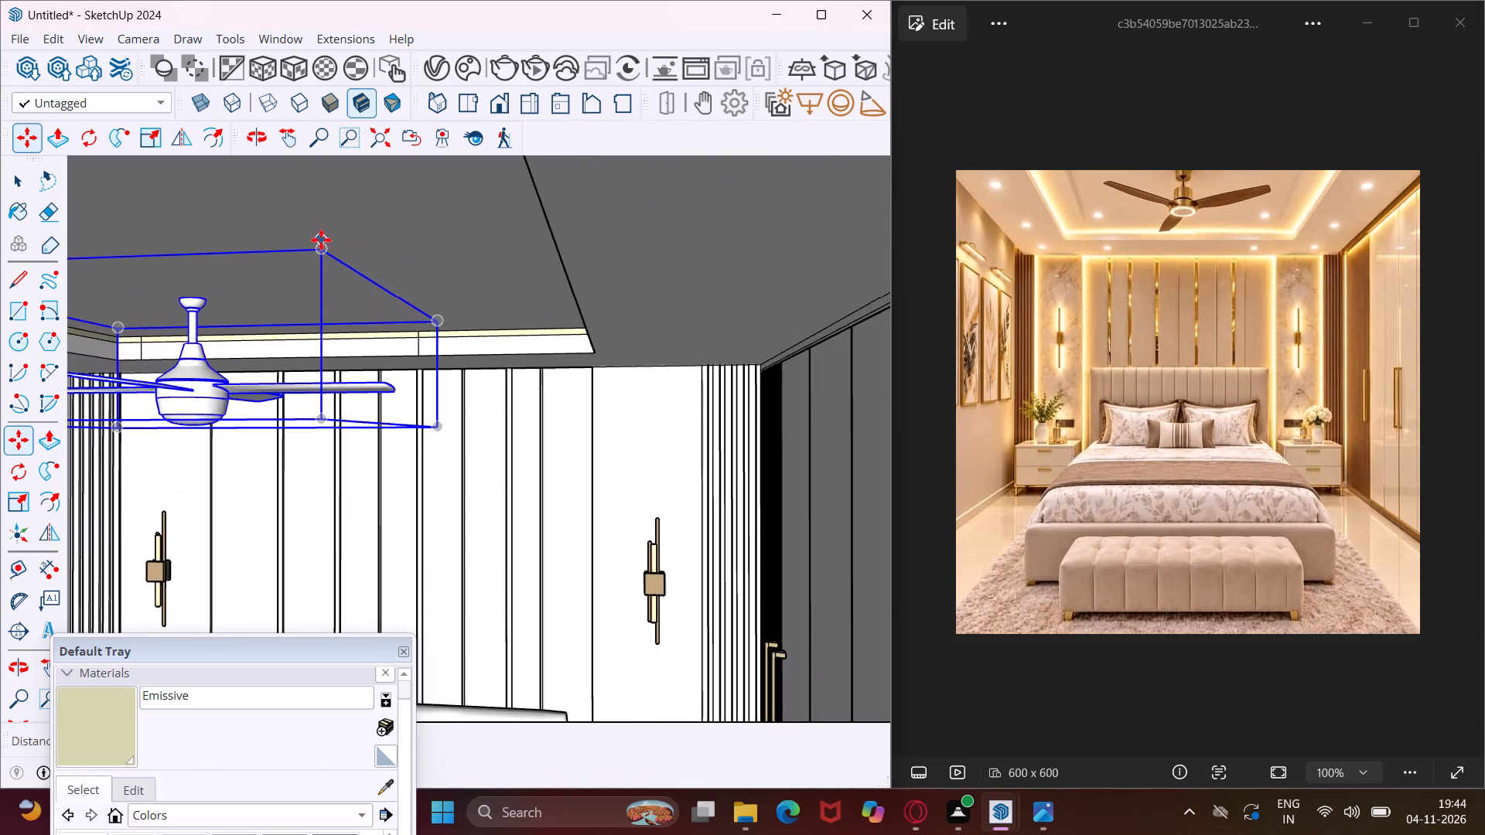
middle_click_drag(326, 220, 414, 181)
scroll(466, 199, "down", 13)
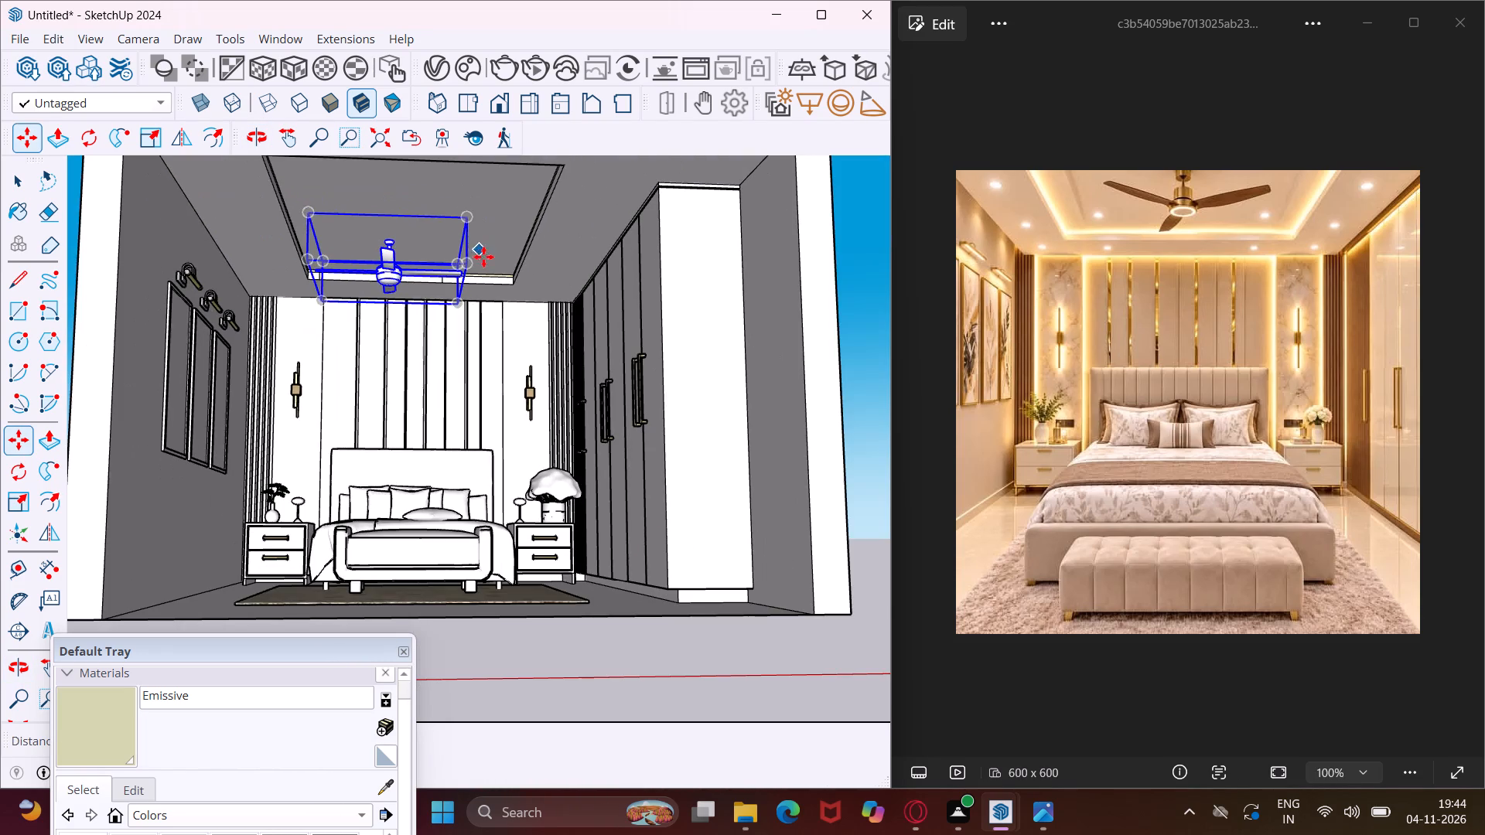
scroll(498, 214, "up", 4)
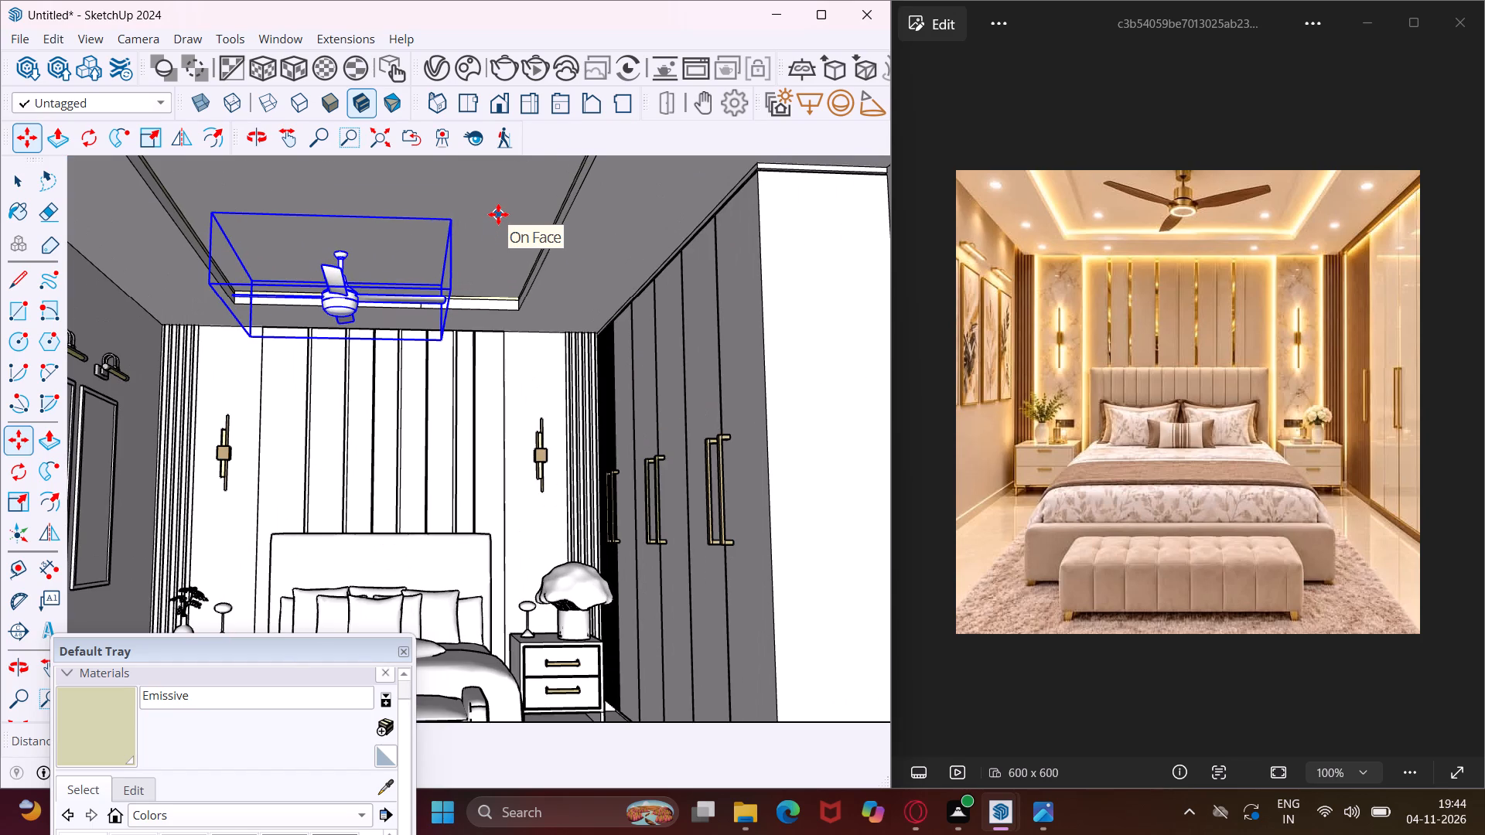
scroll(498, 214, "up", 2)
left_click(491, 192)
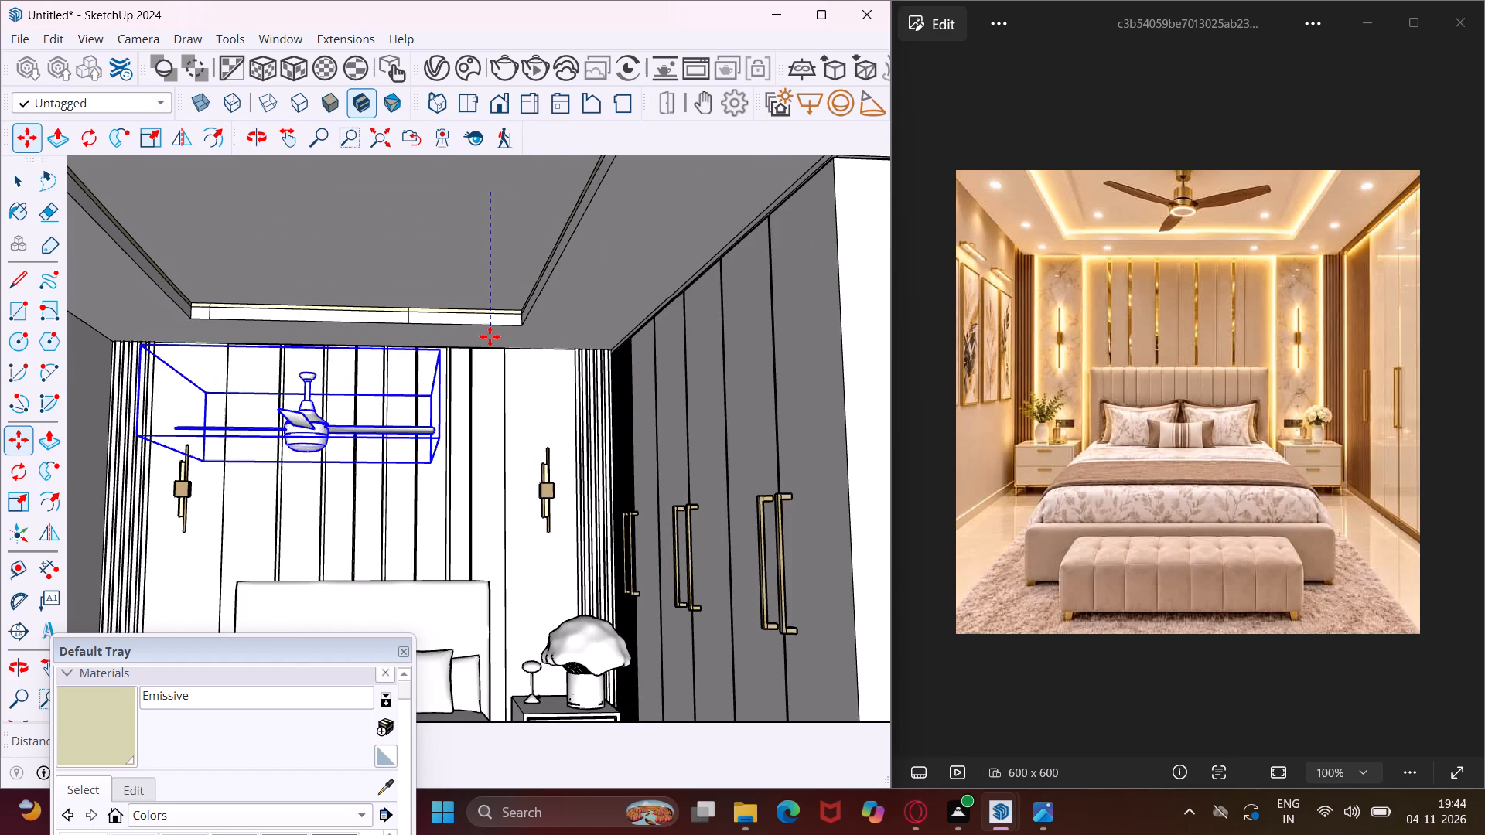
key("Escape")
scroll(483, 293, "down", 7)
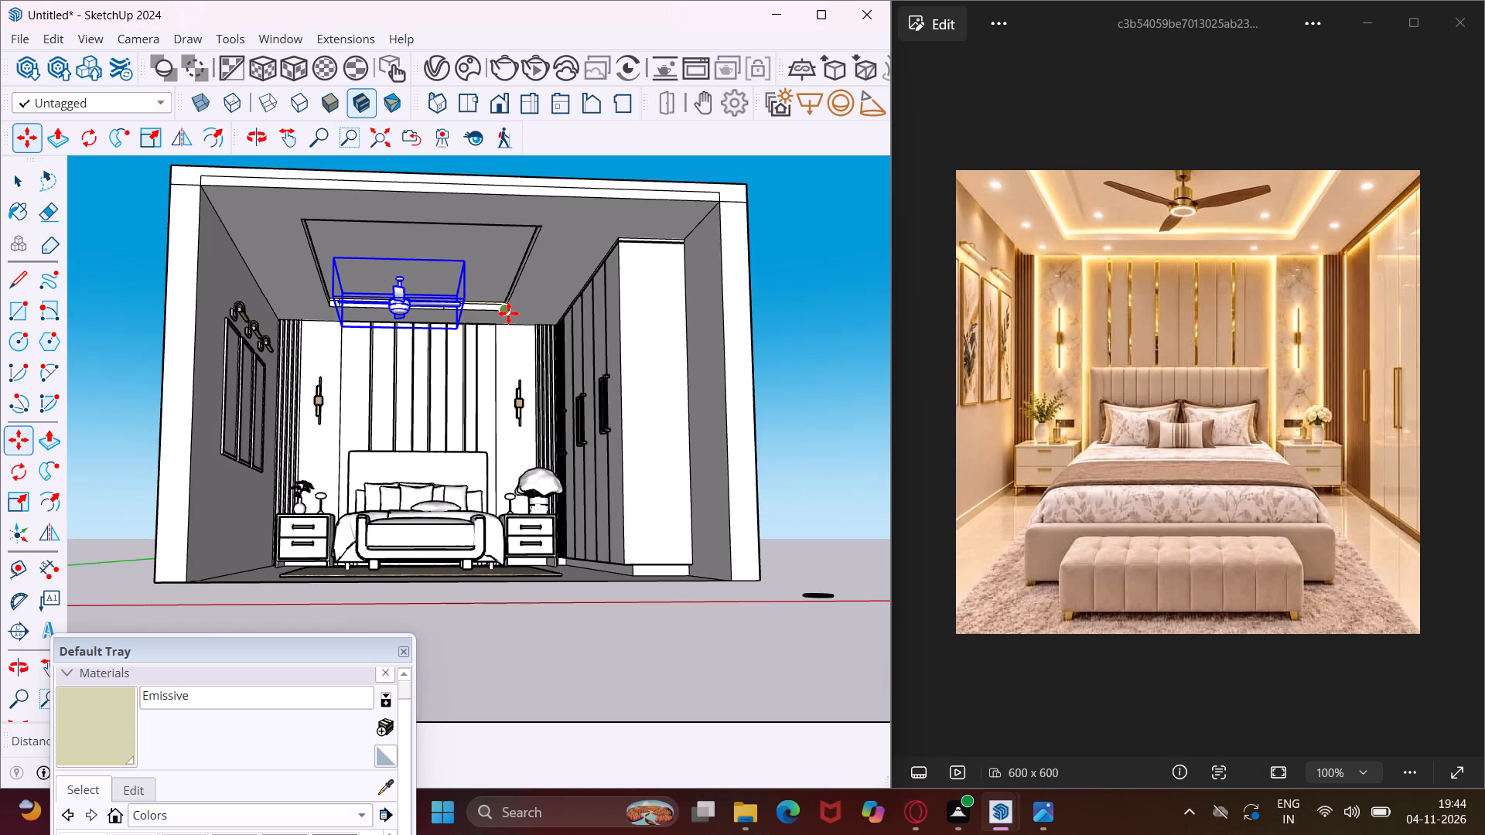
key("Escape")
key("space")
Select the ceiling fan again and nudge it slightly upwards against the tray's recessed ceiling face.
scroll(395, 311, "down", 1)
middle_click_drag(395, 295, 553, 312)
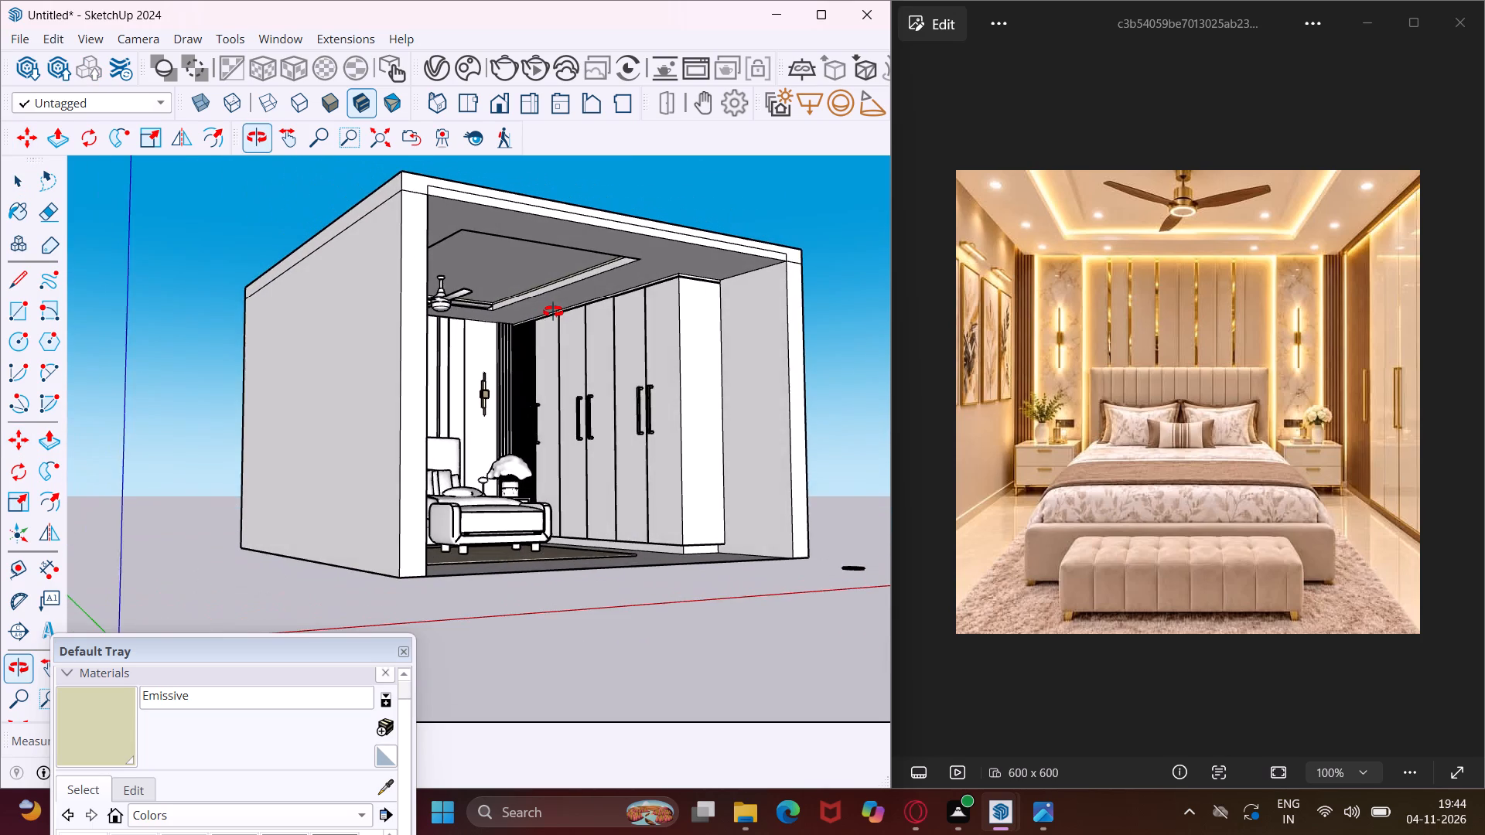
middle_click_drag(553, 312, 497, 346)
scroll(401, 301, "up", 4)
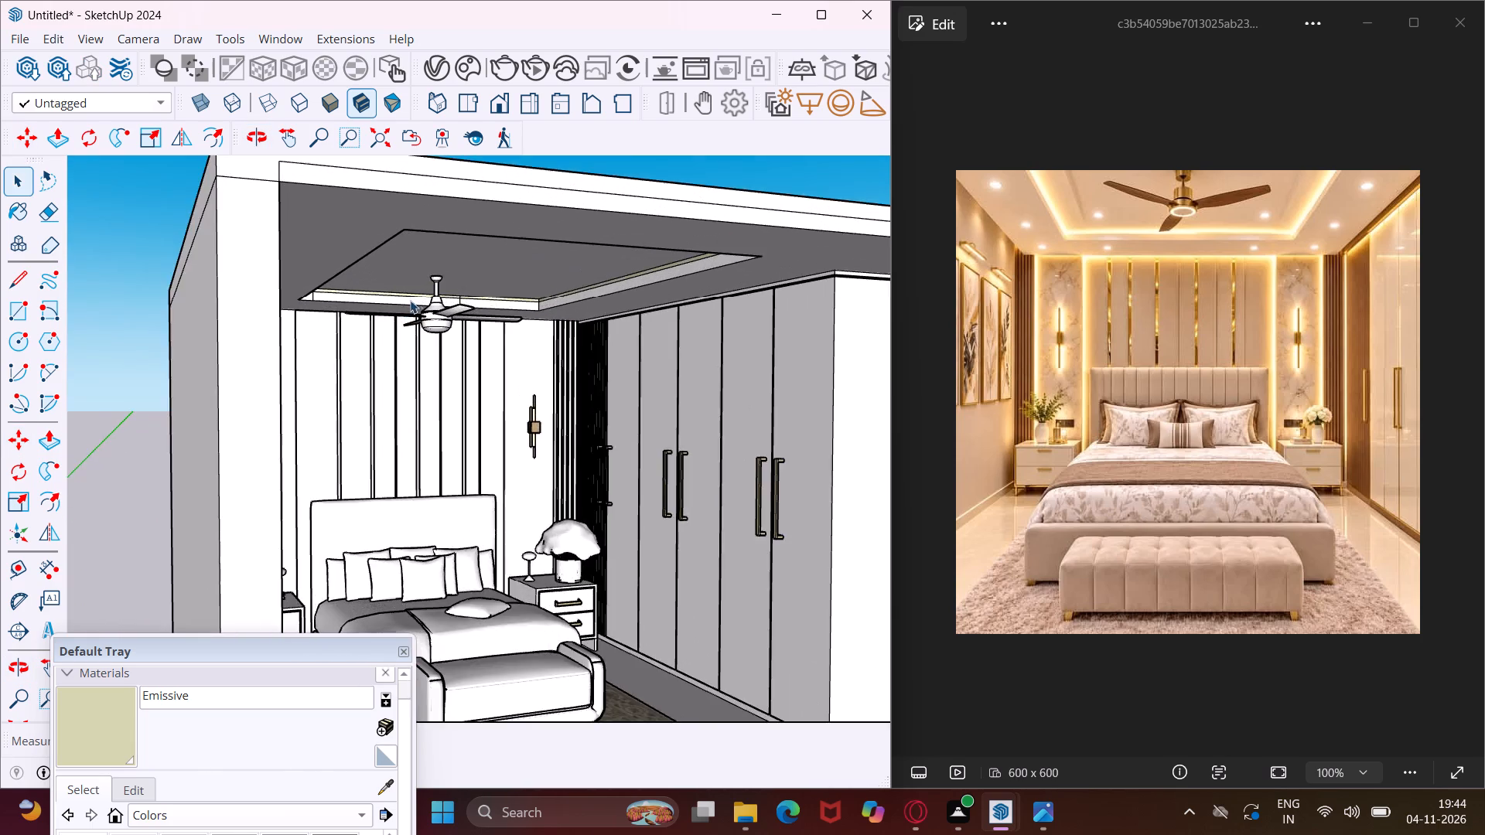
scroll(414, 300, "up", 8)
left_click(454, 278)
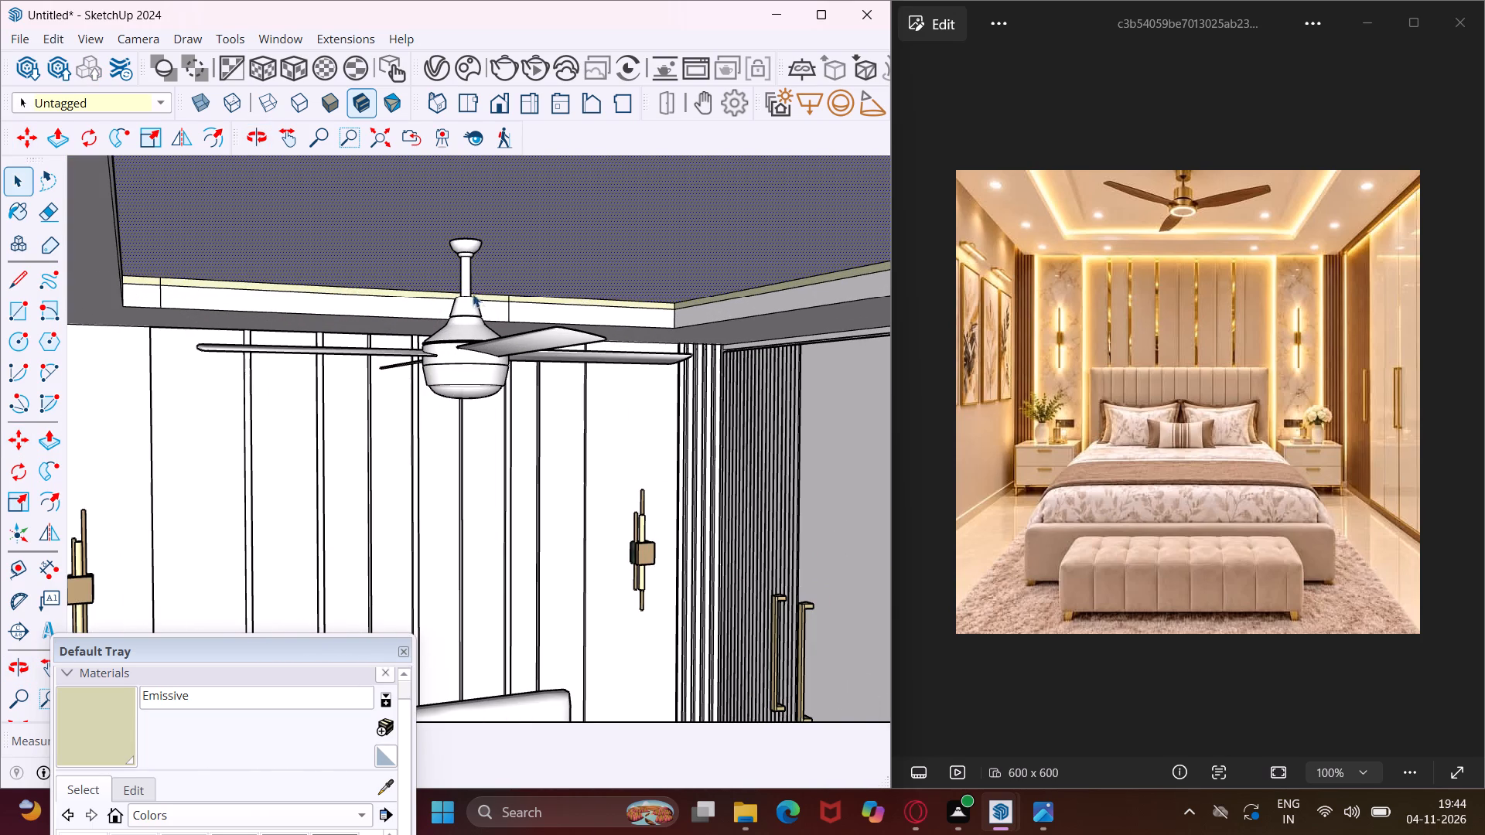
left_click(480, 330)
scroll(623, 254, "down", 3)
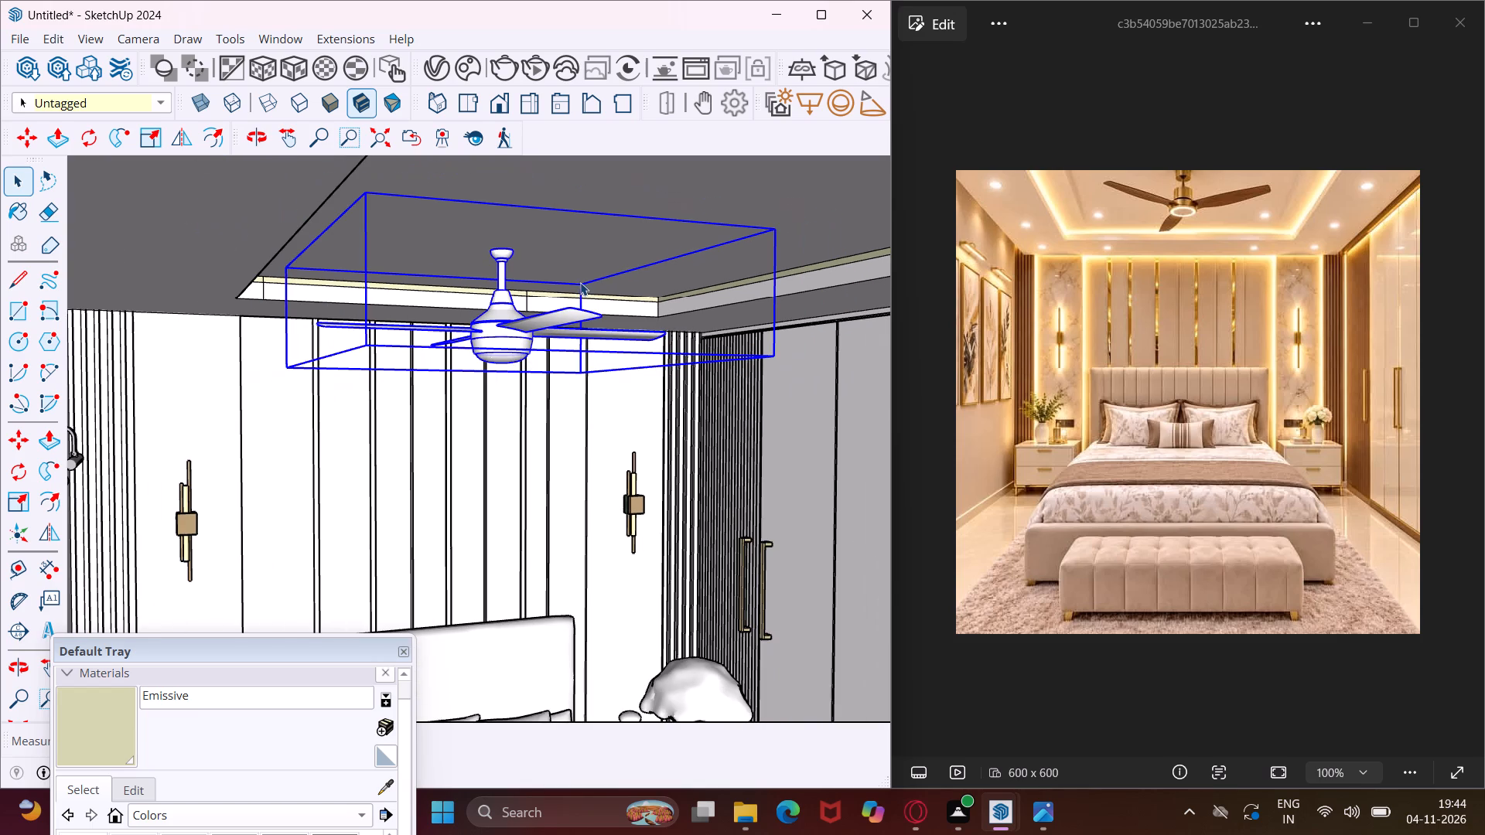
key("m")
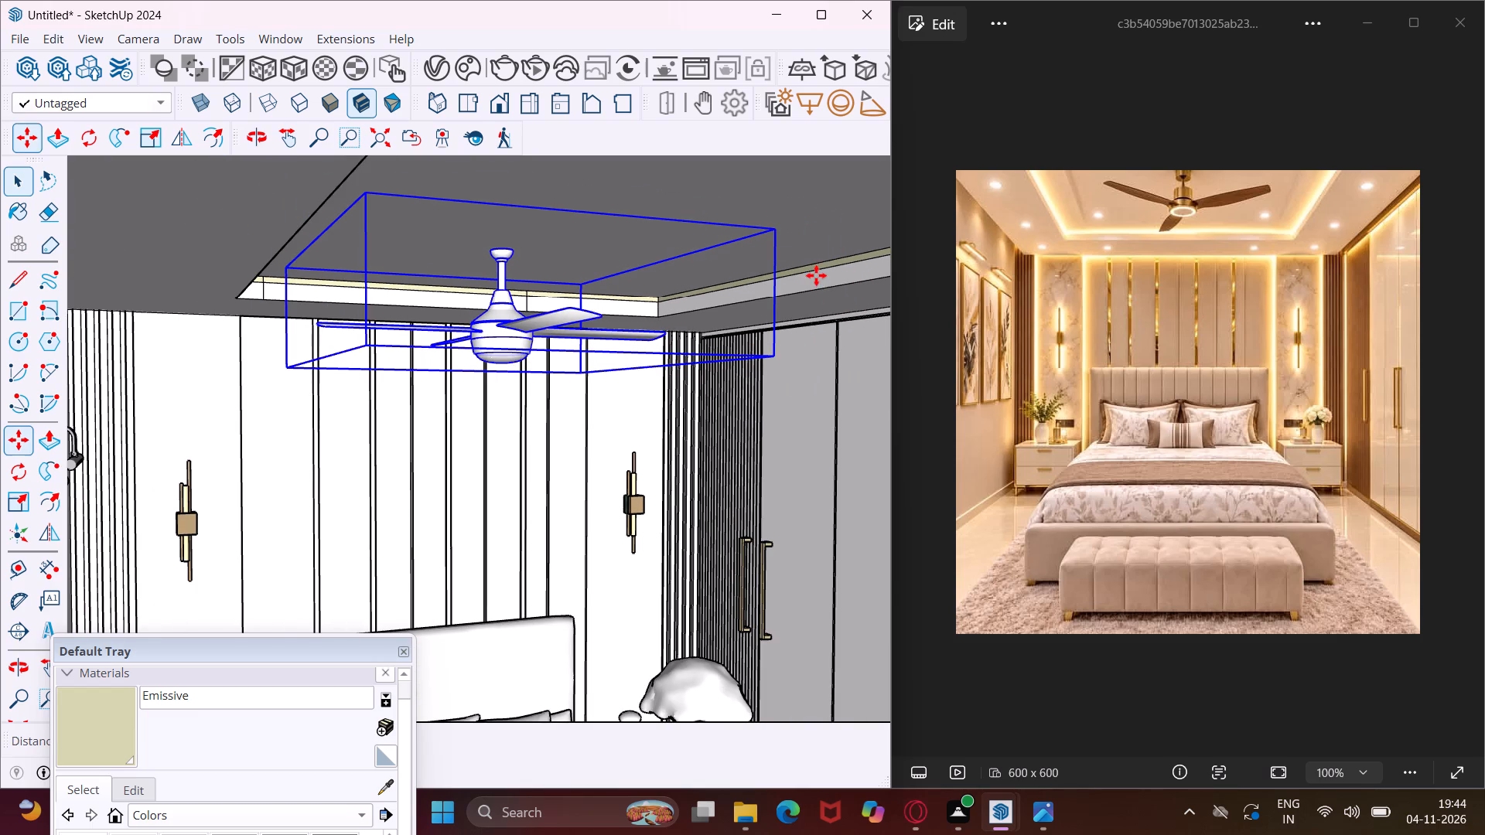
scroll(821, 276, "up", 4)
left_click(827, 280)
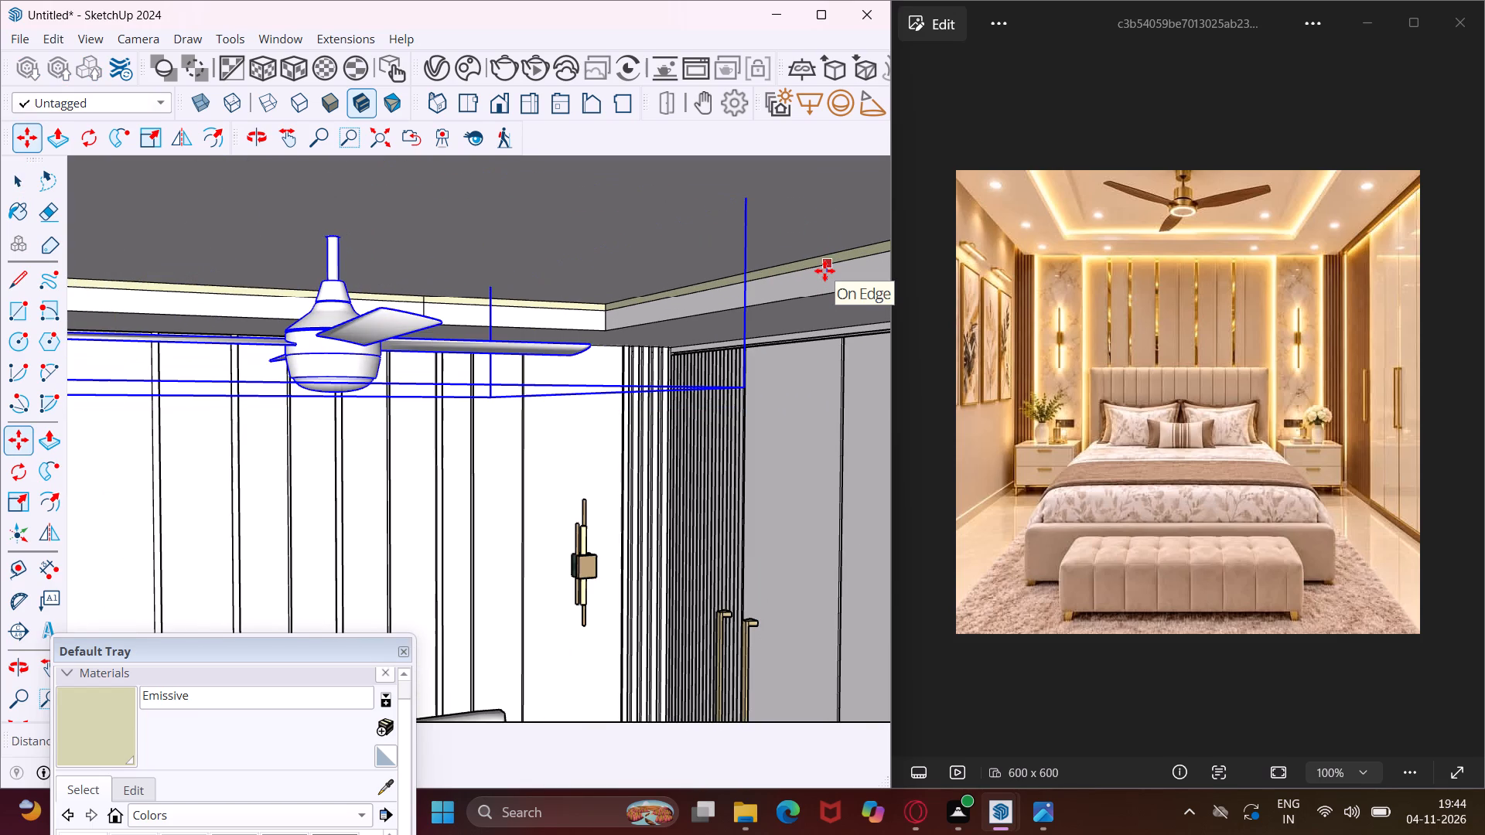
left_click(822, 276)
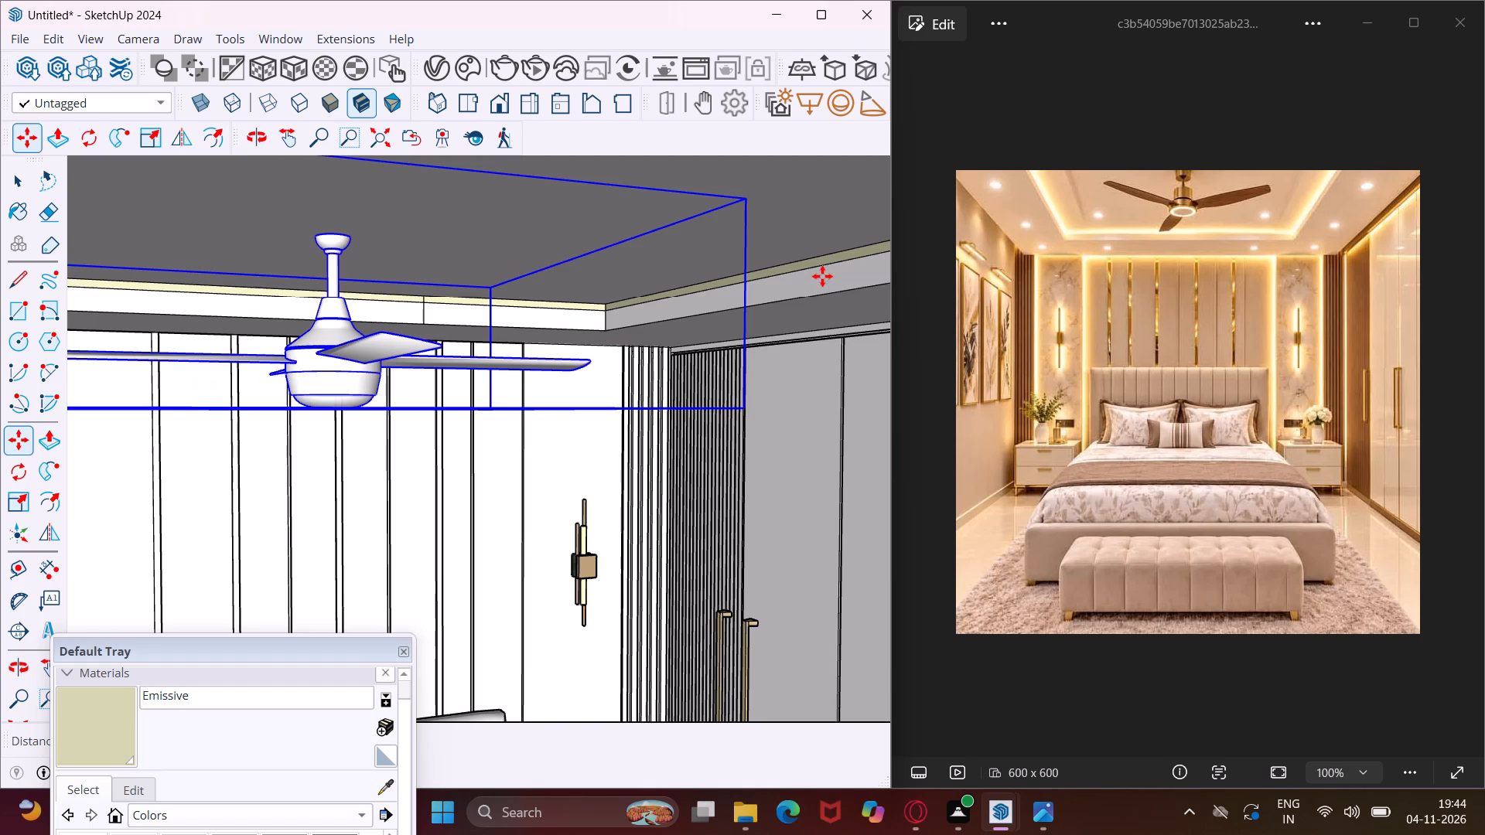
Shift the ceiling fan sideways in two small moves towards the wardrobe to centre it beneath the tray.
scroll(793, 287, "down", 5)
middle_click_drag(801, 287, 772, 277)
scroll(772, 277, "up", 1)
scroll(770, 269, "down", 5)
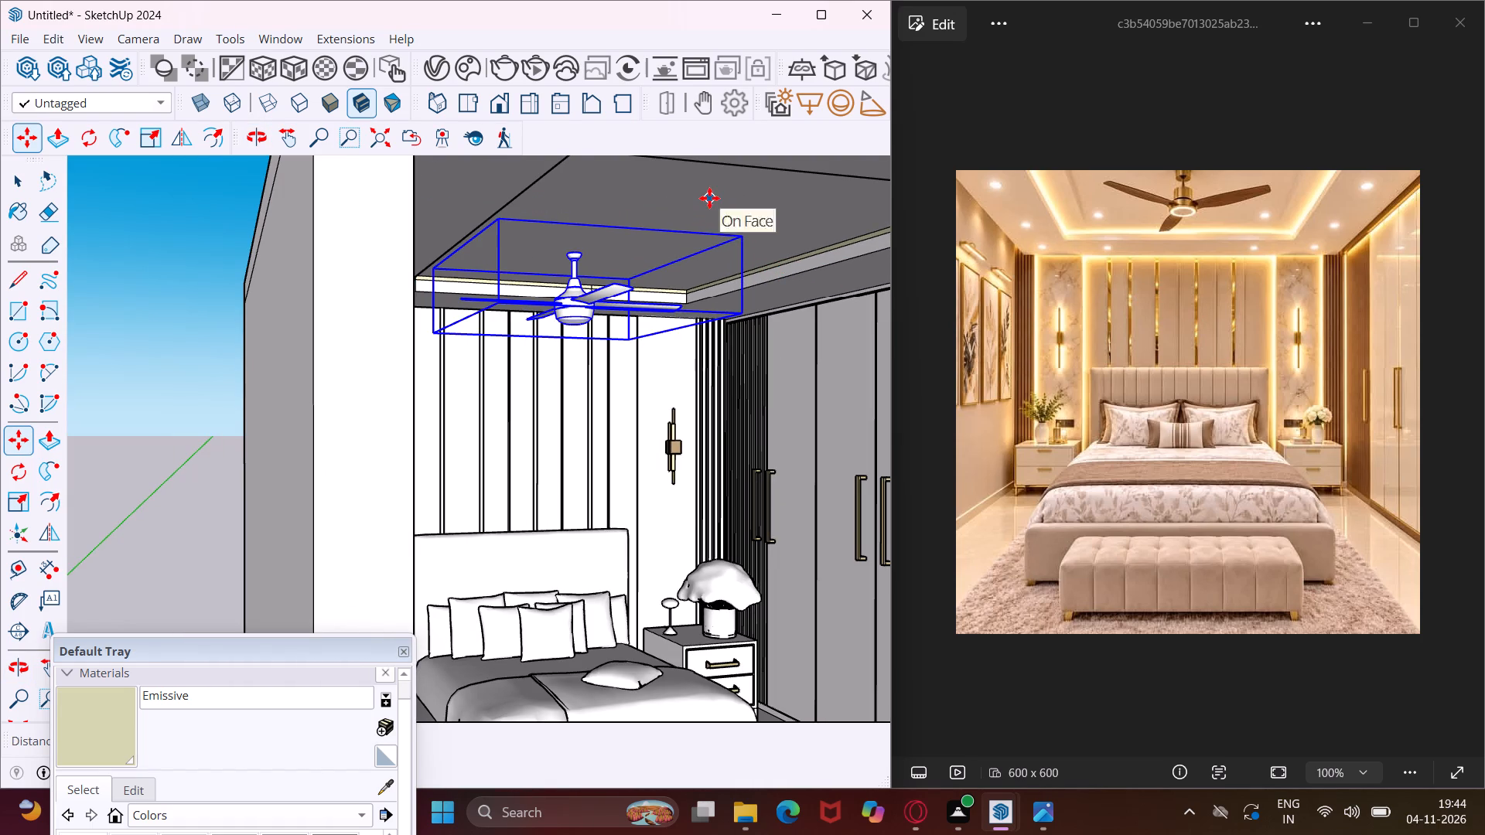
left_click(709, 198)
left_click(732, 197)
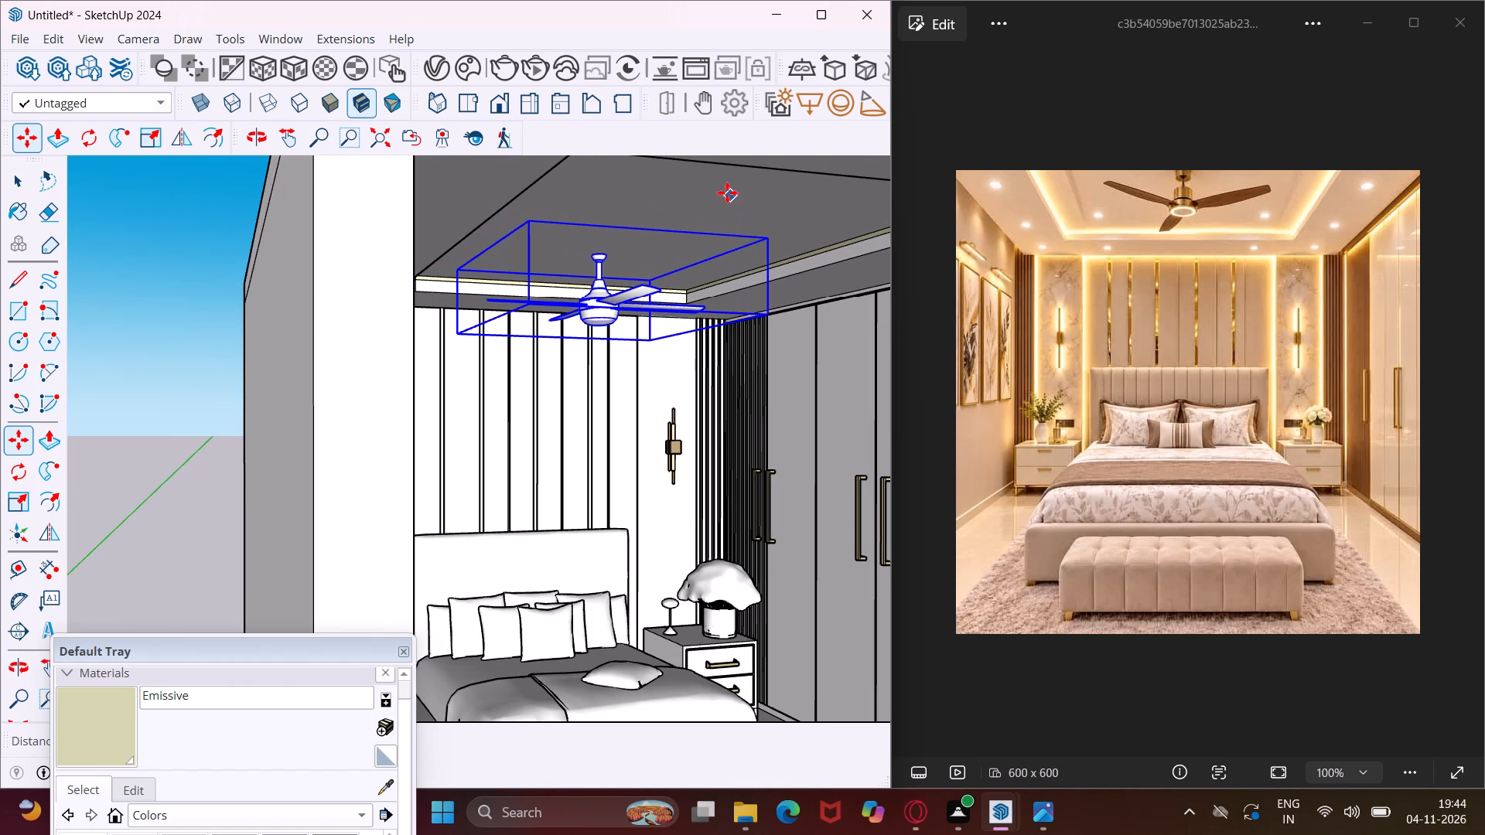
left_click(722, 192)
left_click(736, 192)
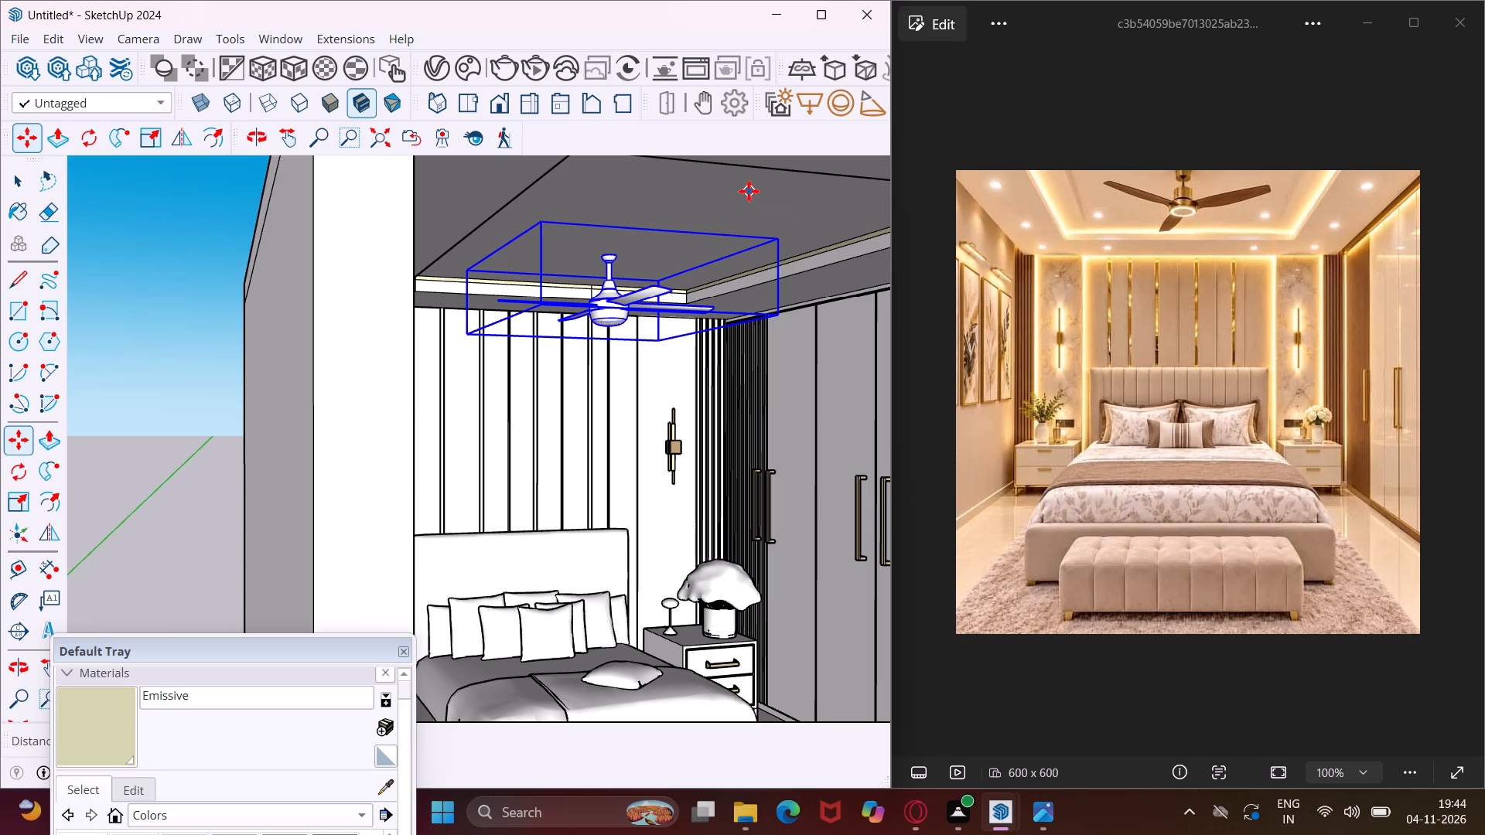
middle_click_drag(749, 191, 571, 220)
key("Escape")
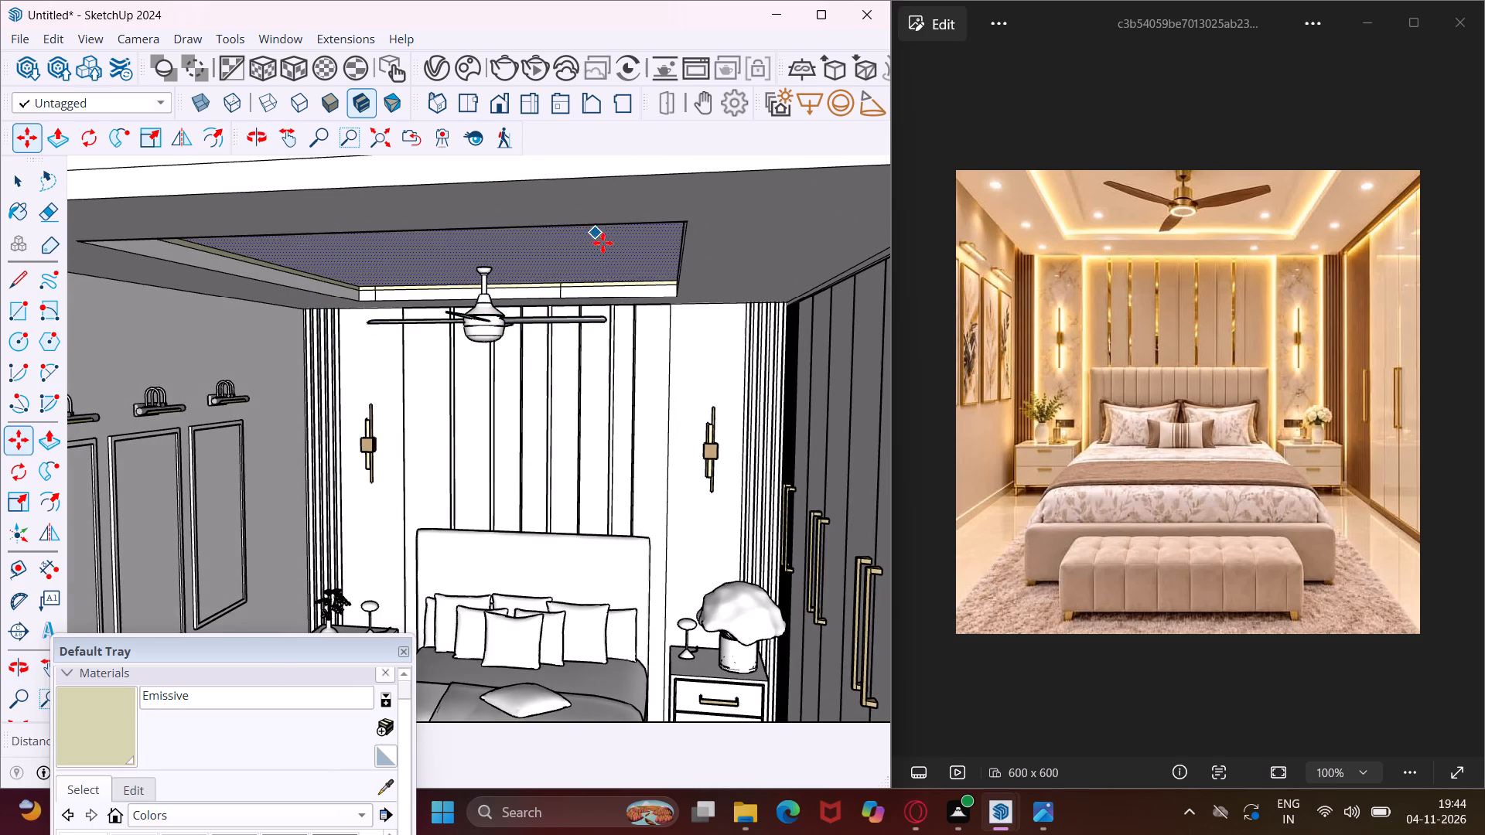
key("space")
Move the round ceiling light from the ground outside the room onto the lowered ceiling border between the tray and the wardrobe.
scroll(601, 370, "down", 6)
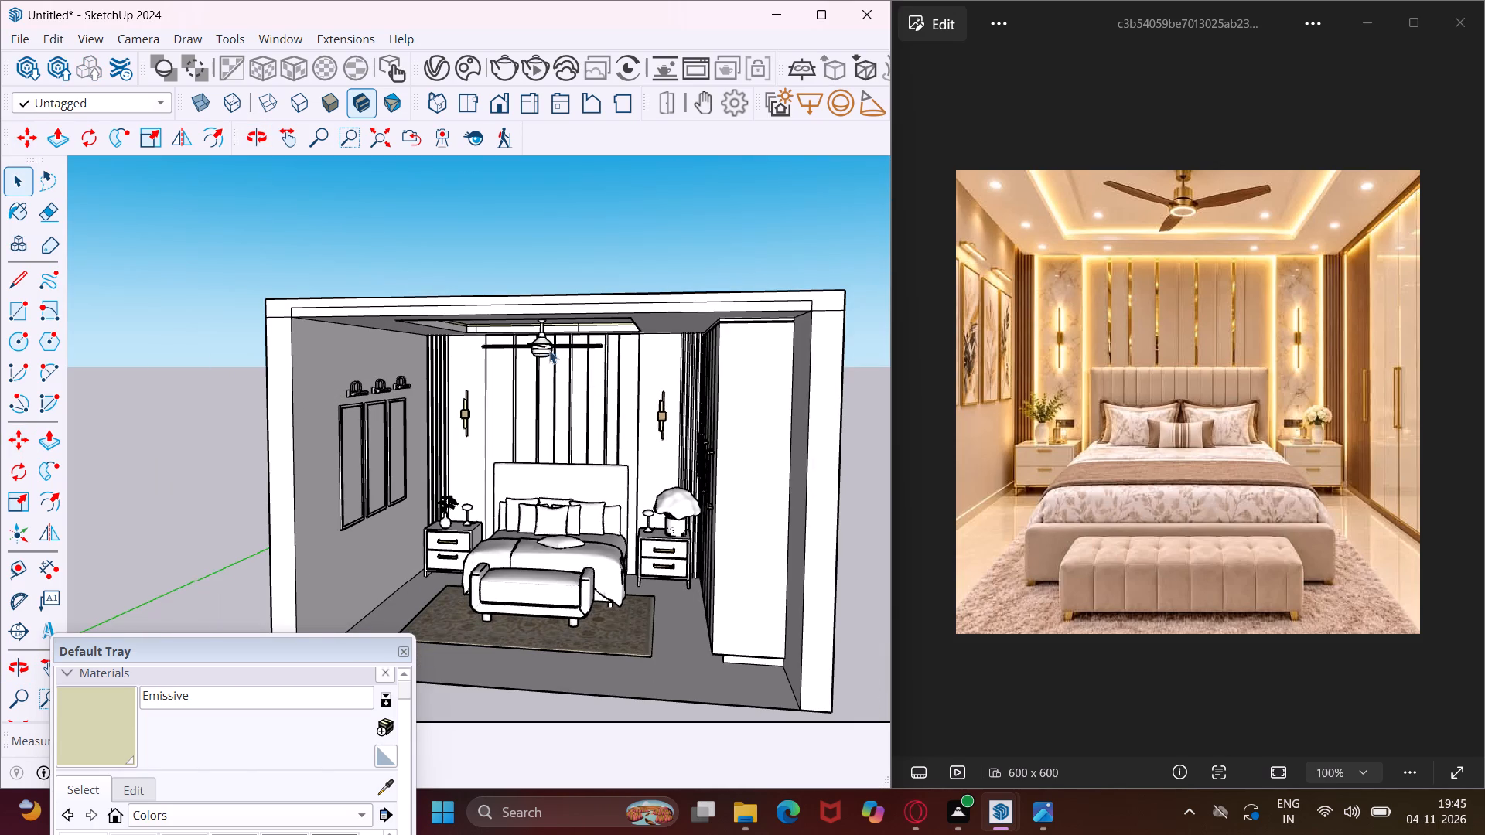
scroll(547, 348, "down", 3)
scroll(593, 330, "up", 2)
scroll(760, 610, "down", 1)
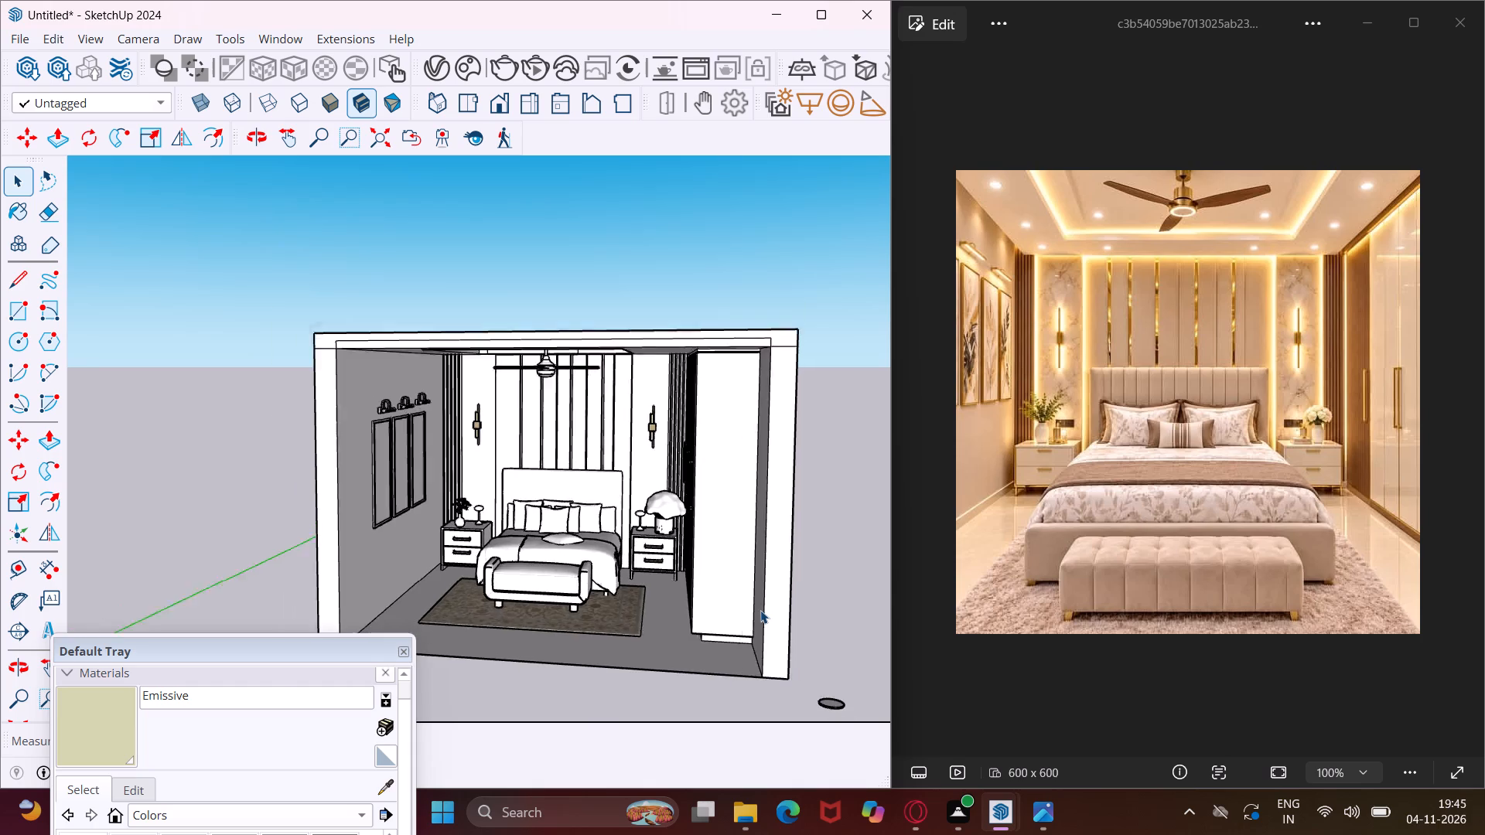
scroll(760, 610, "down", 2)
scroll(818, 692, "up", 3)
left_click(812, 687)
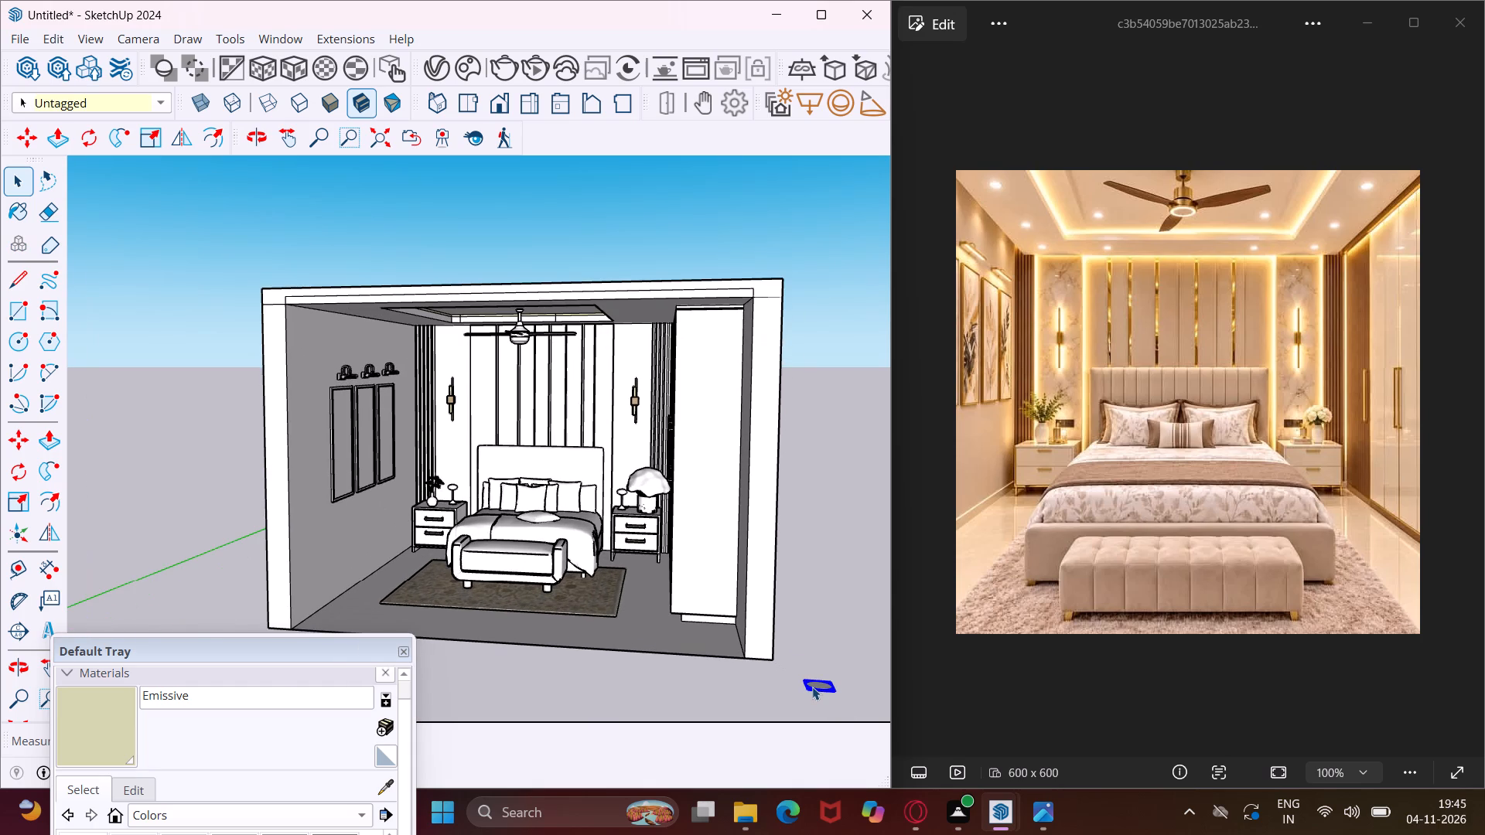
key("m")
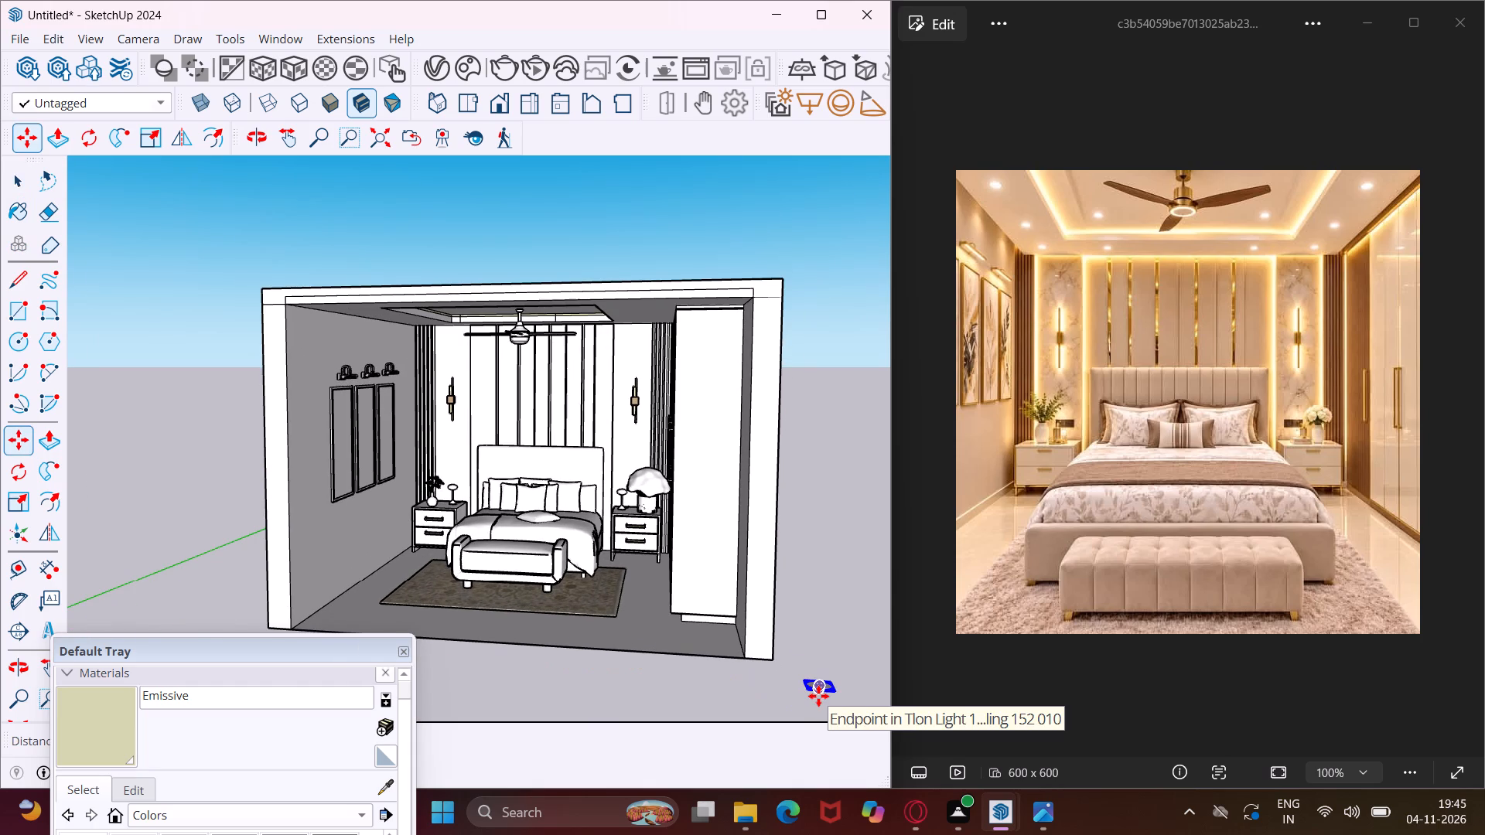
middle_click_drag(818, 696, 818, 662)
scroll(818, 696, "up", 3)
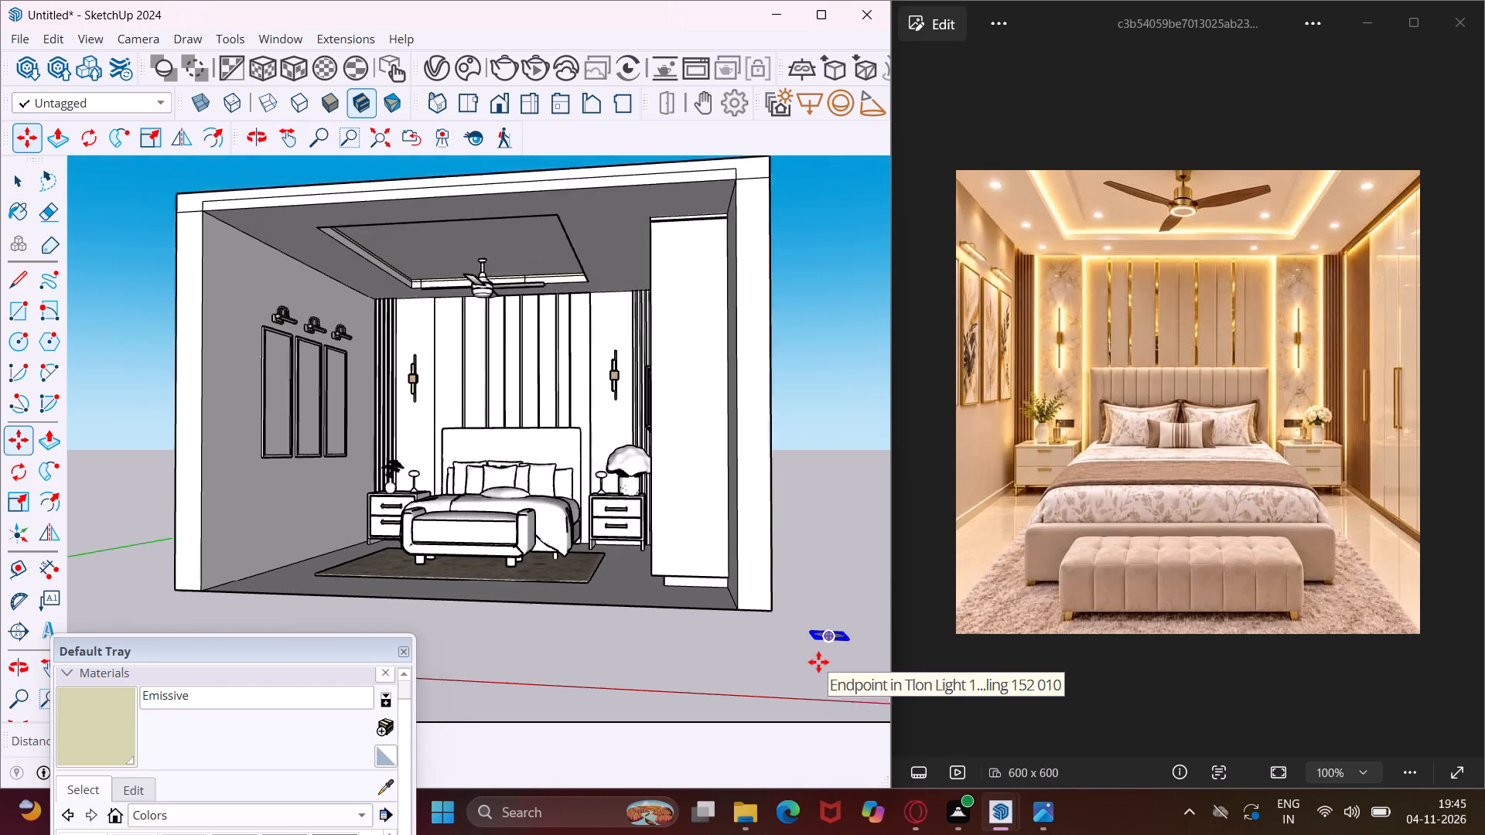
scroll(818, 662, "up", 16)
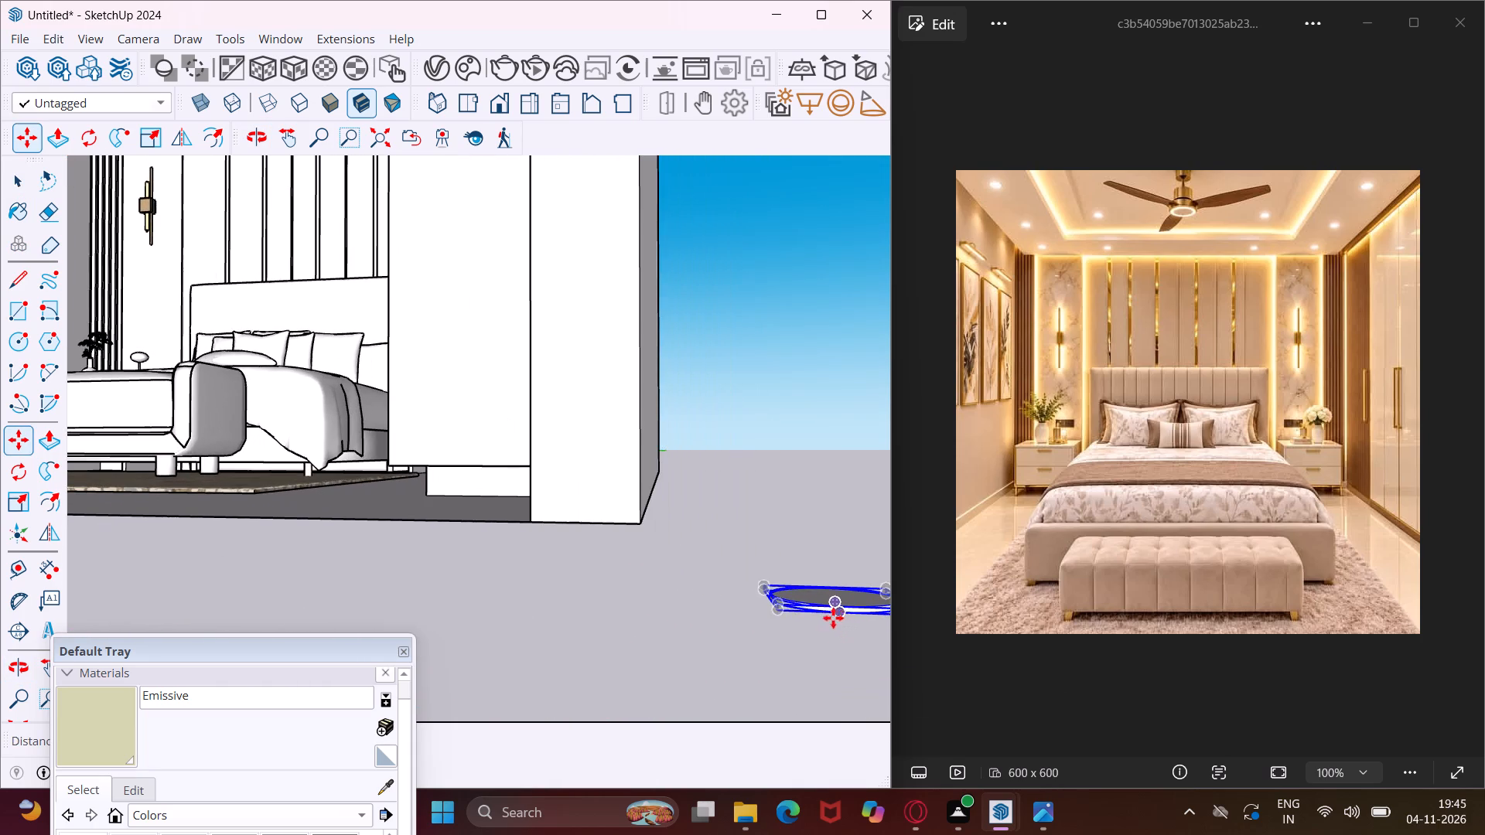
scroll(828, 614, "up", 14)
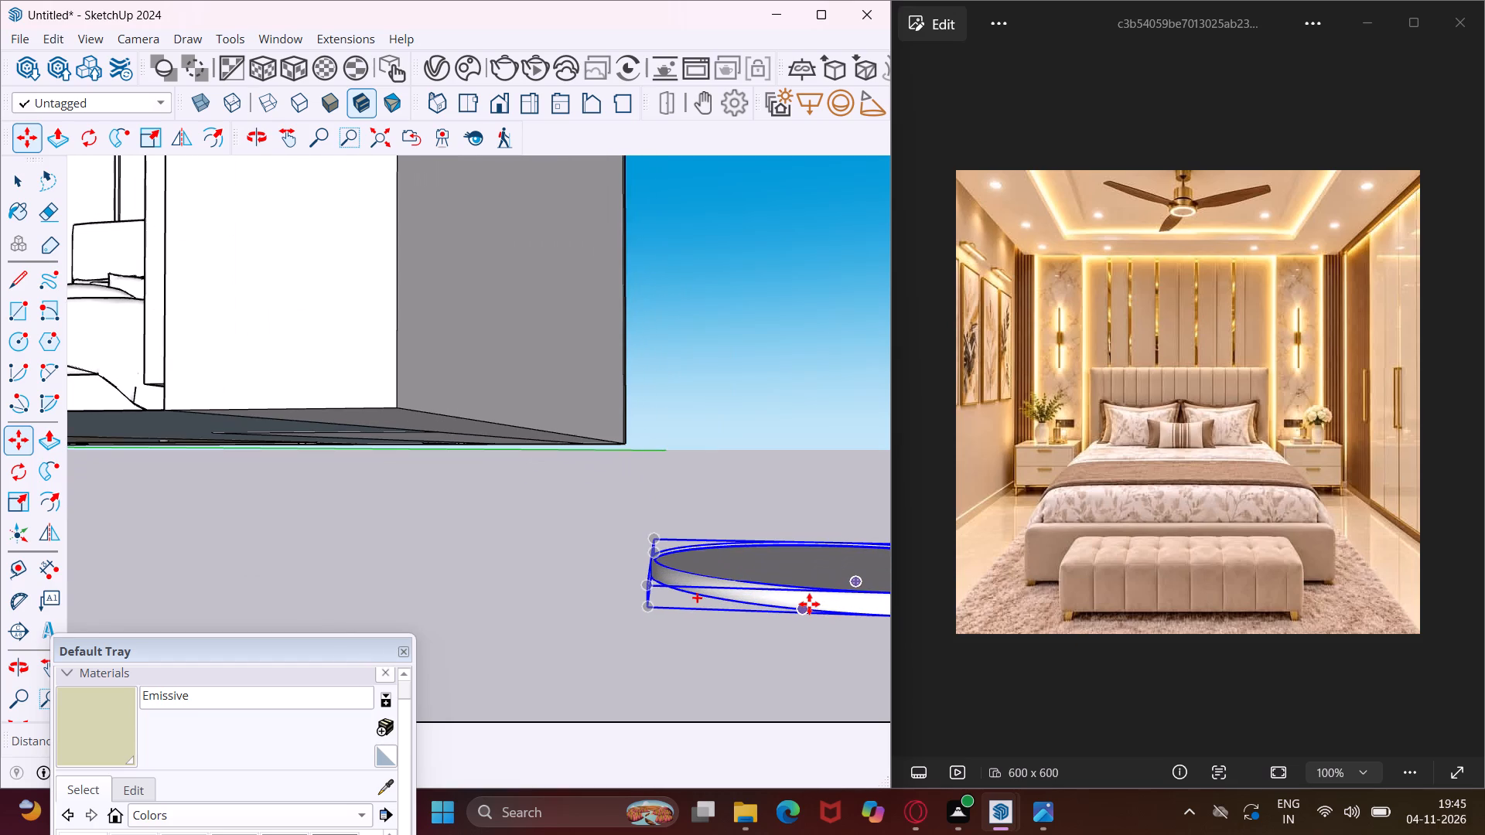
left_click(809, 604)
scroll(778, 561, "down", 6)
scroll(727, 598, "down", 5)
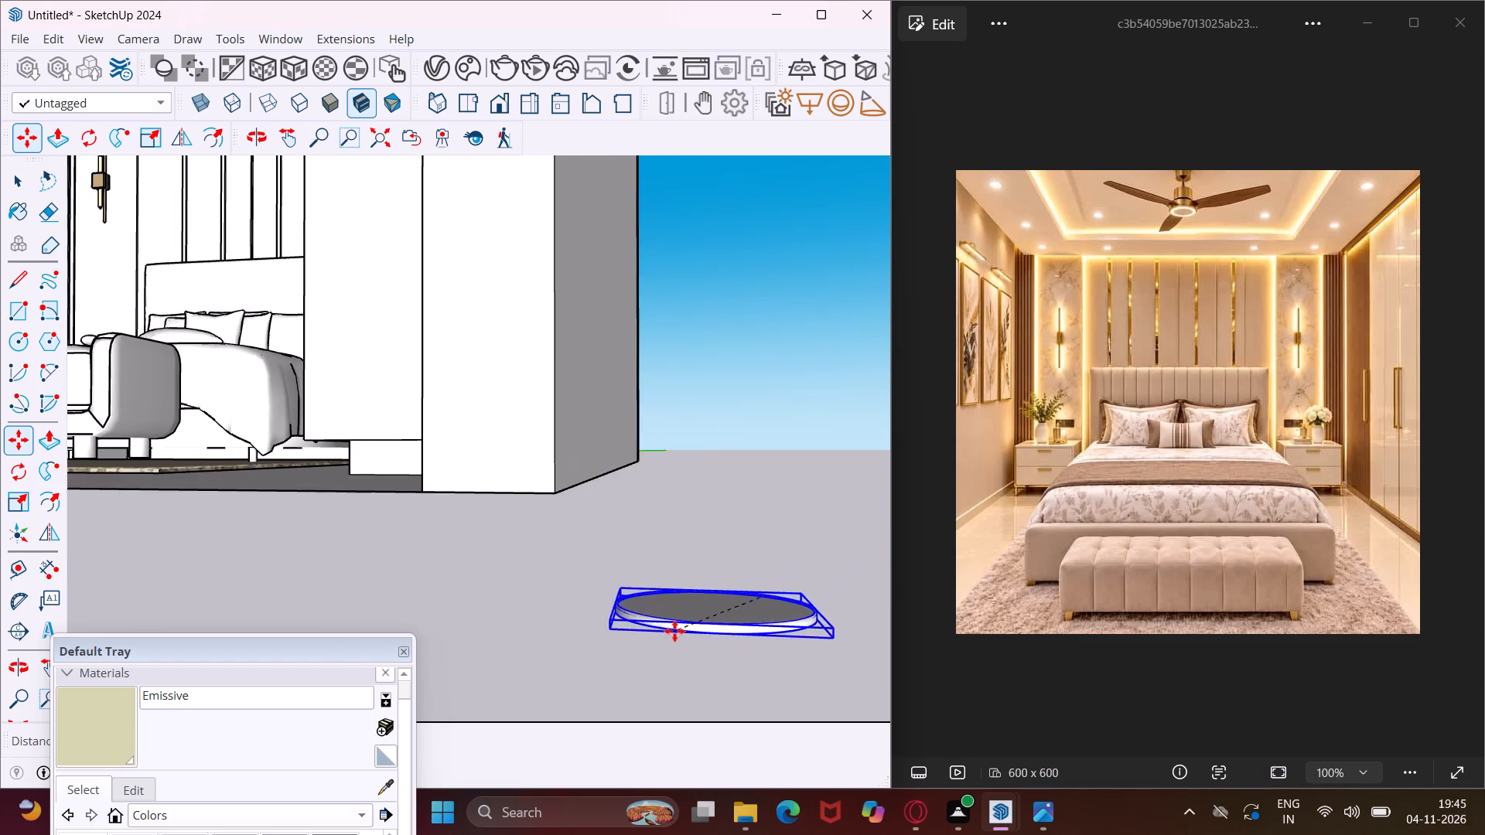
scroll(666, 630, "down", 14)
scroll(659, 629, "down", 11)
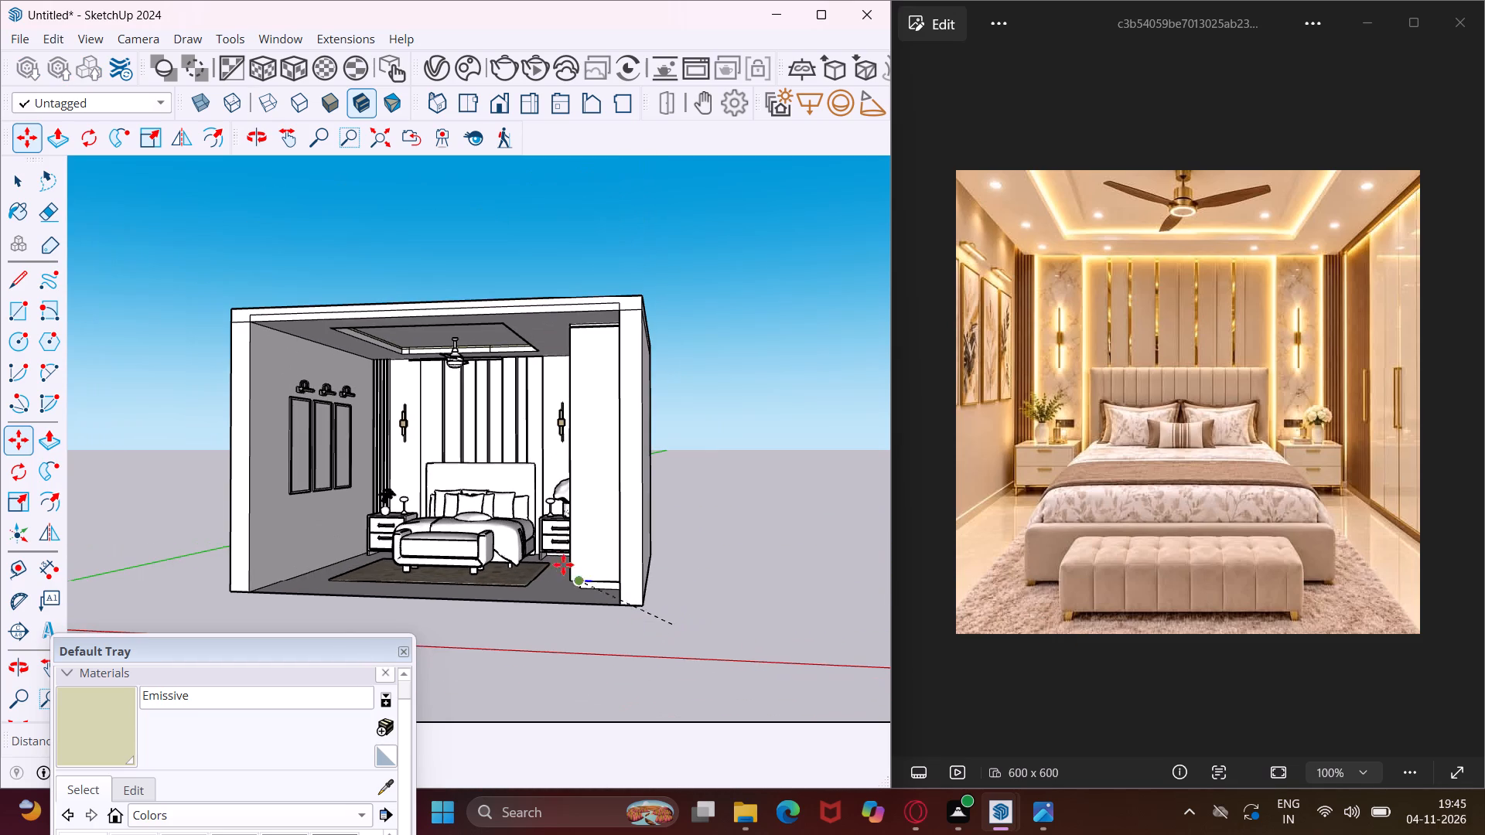
scroll(526, 322, "up", 8)
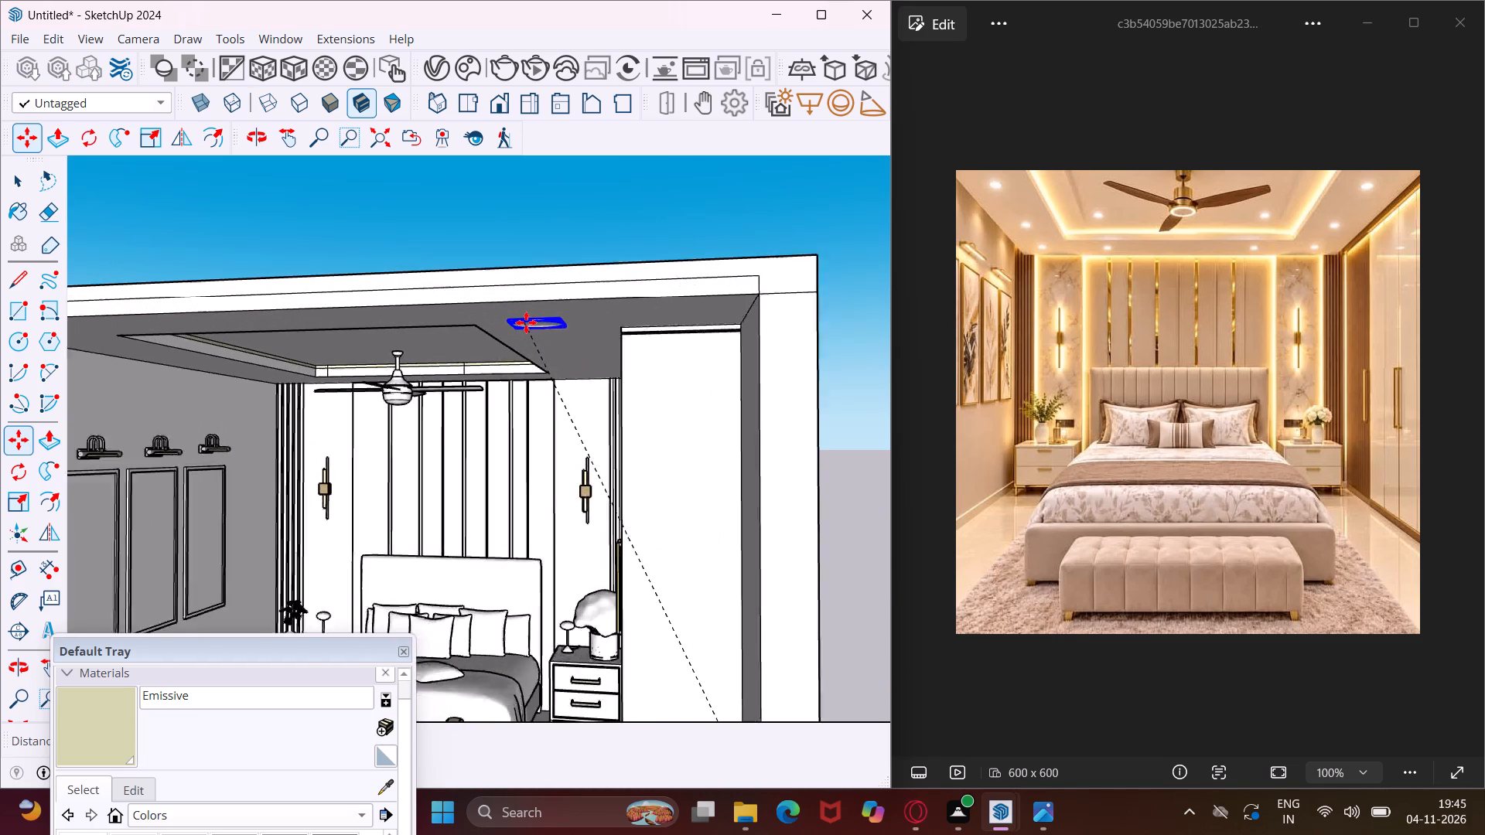
scroll(526, 322, "up", 13)
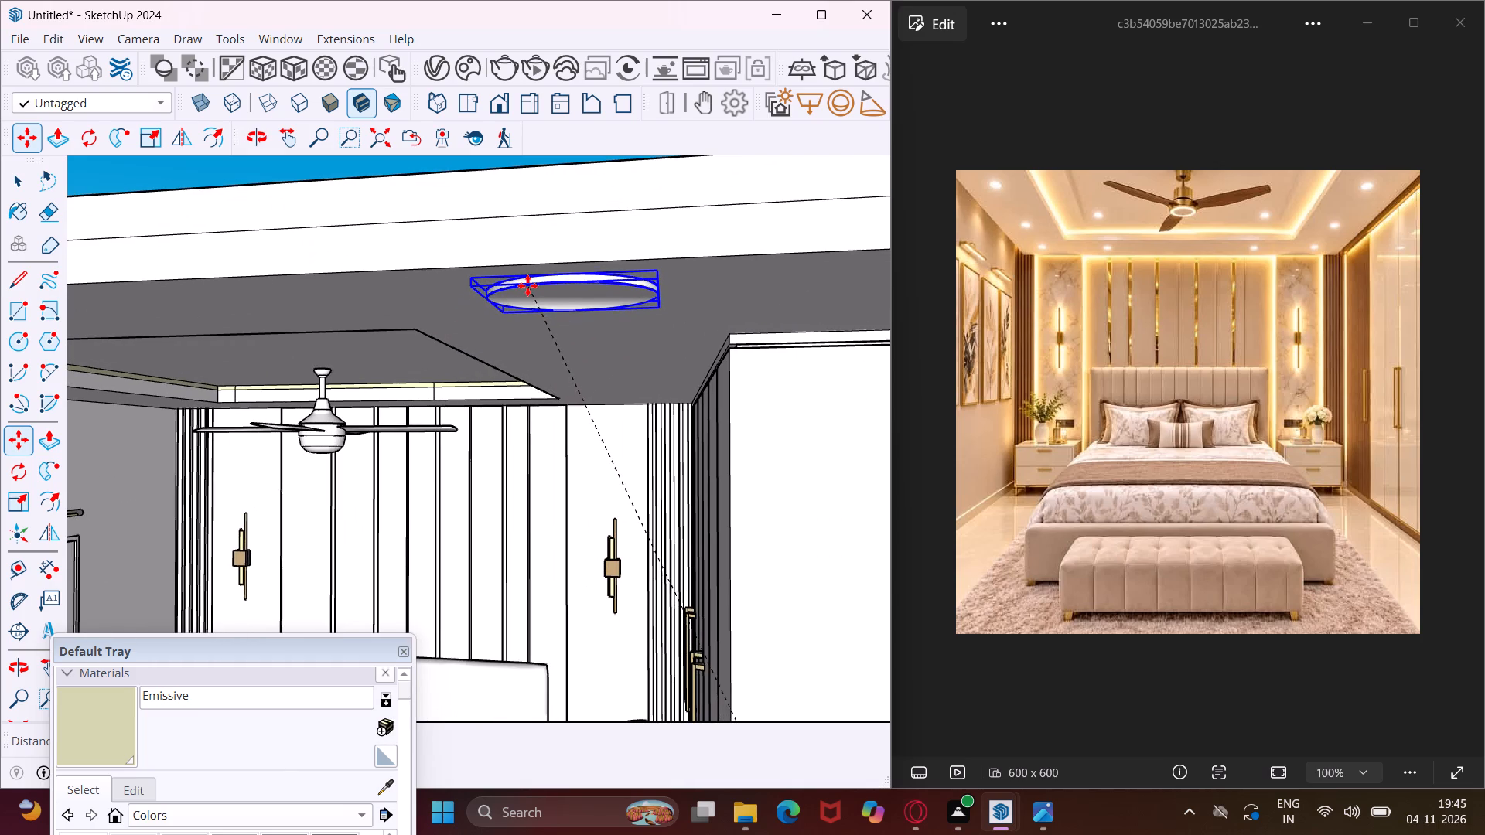
middle_click_drag(529, 279, 902, 331)
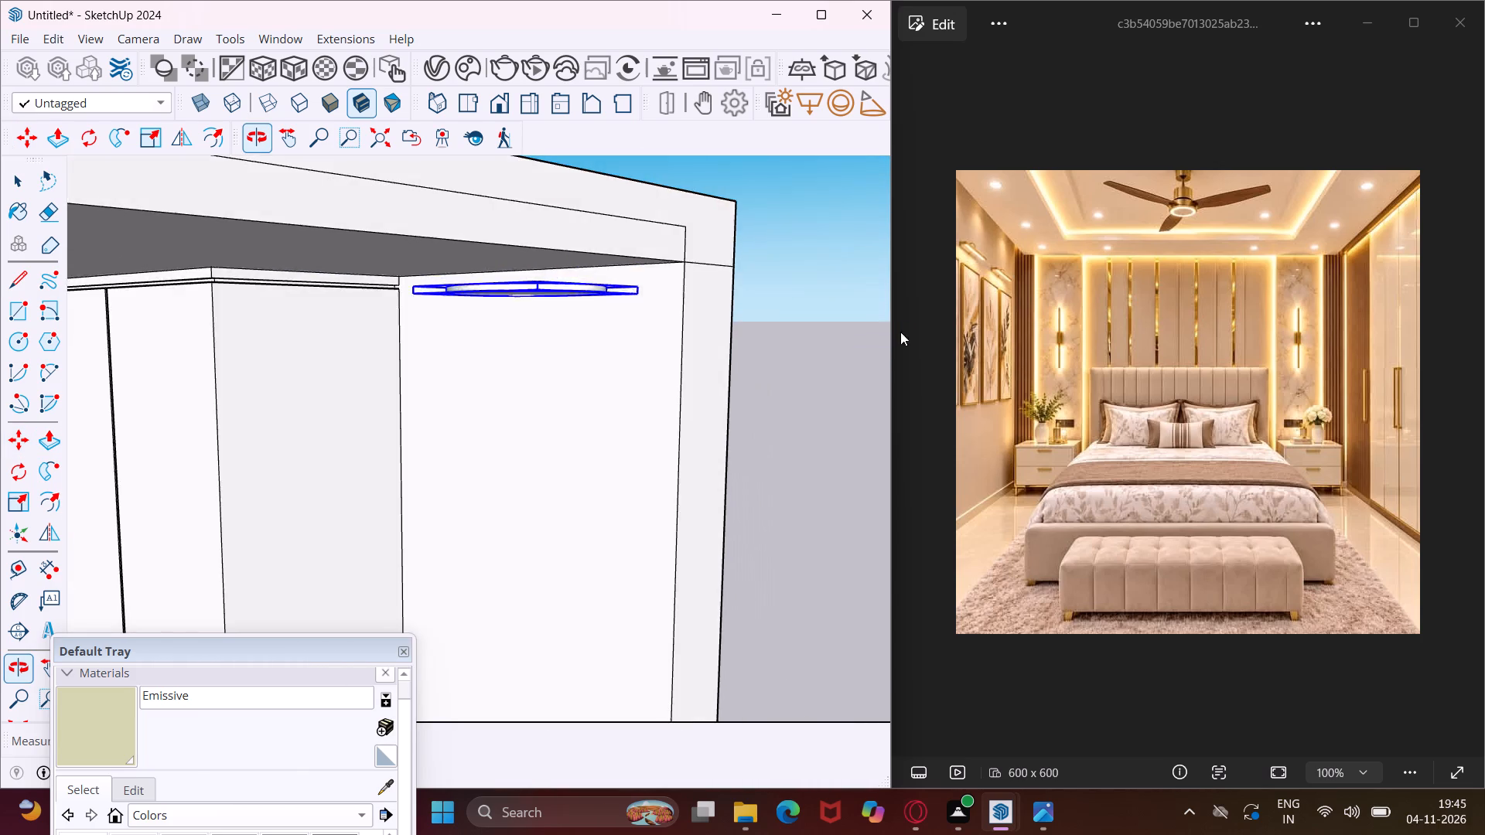
scroll(858, 346, "down", 6)
scroll(684, 380, "down", 3)
scroll(466, 325, "up", 5)
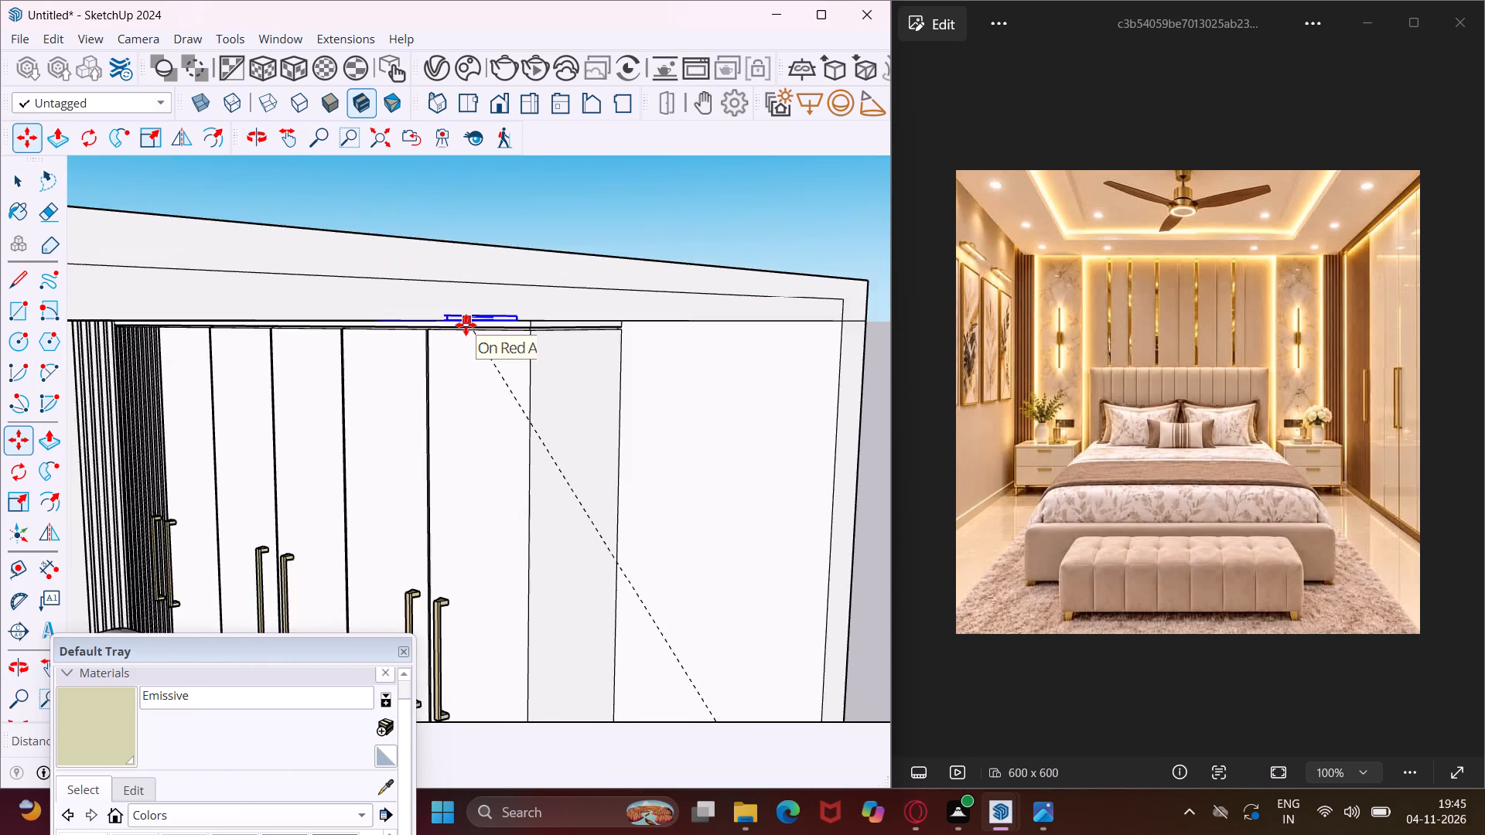
scroll(466, 325, "up", 6)
middle_click_drag(466, 324, 511, 275)
scroll(511, 275, "down", 2)
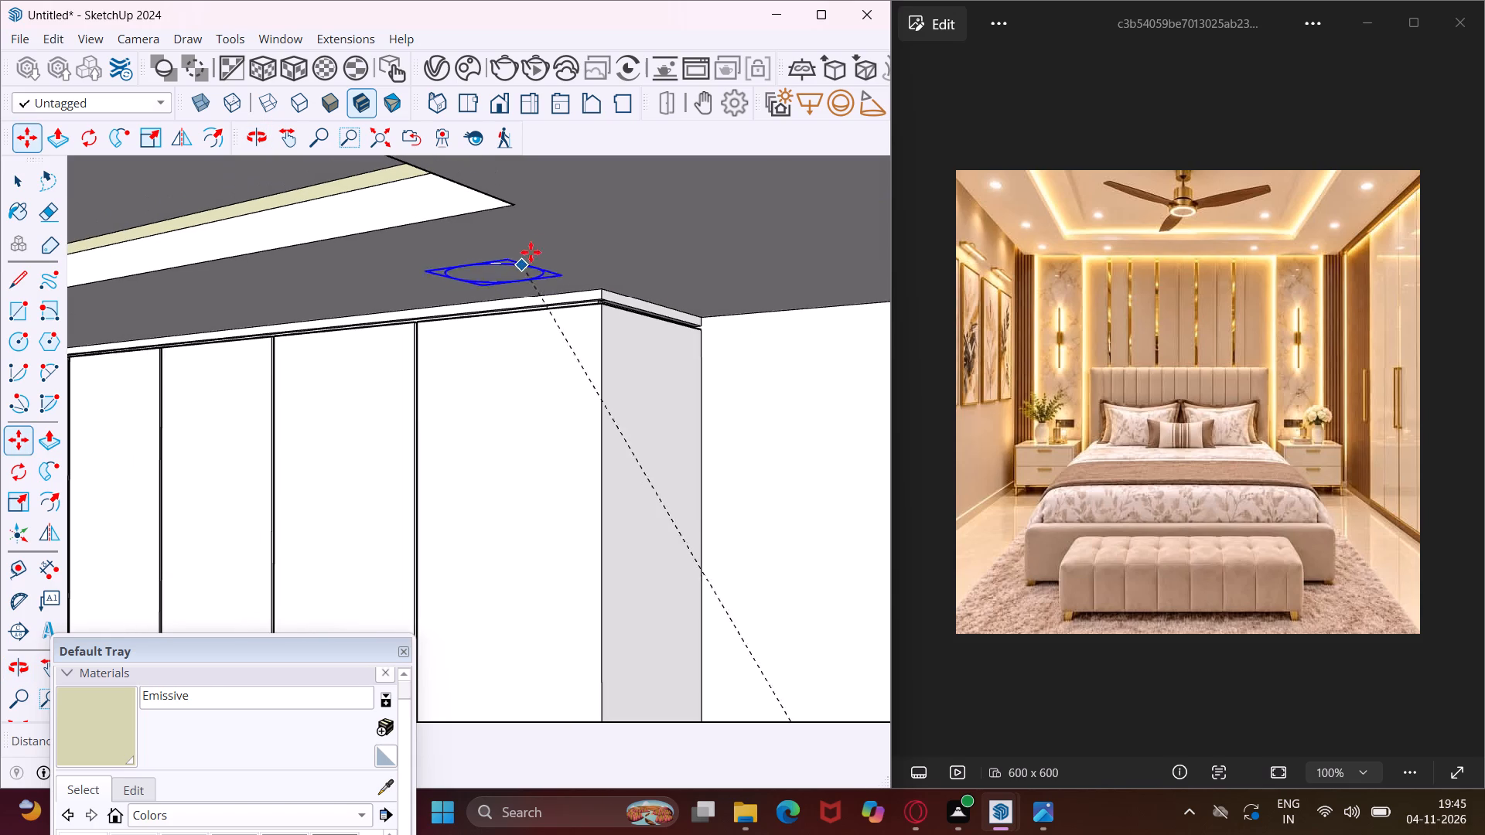
left_click(614, 221)
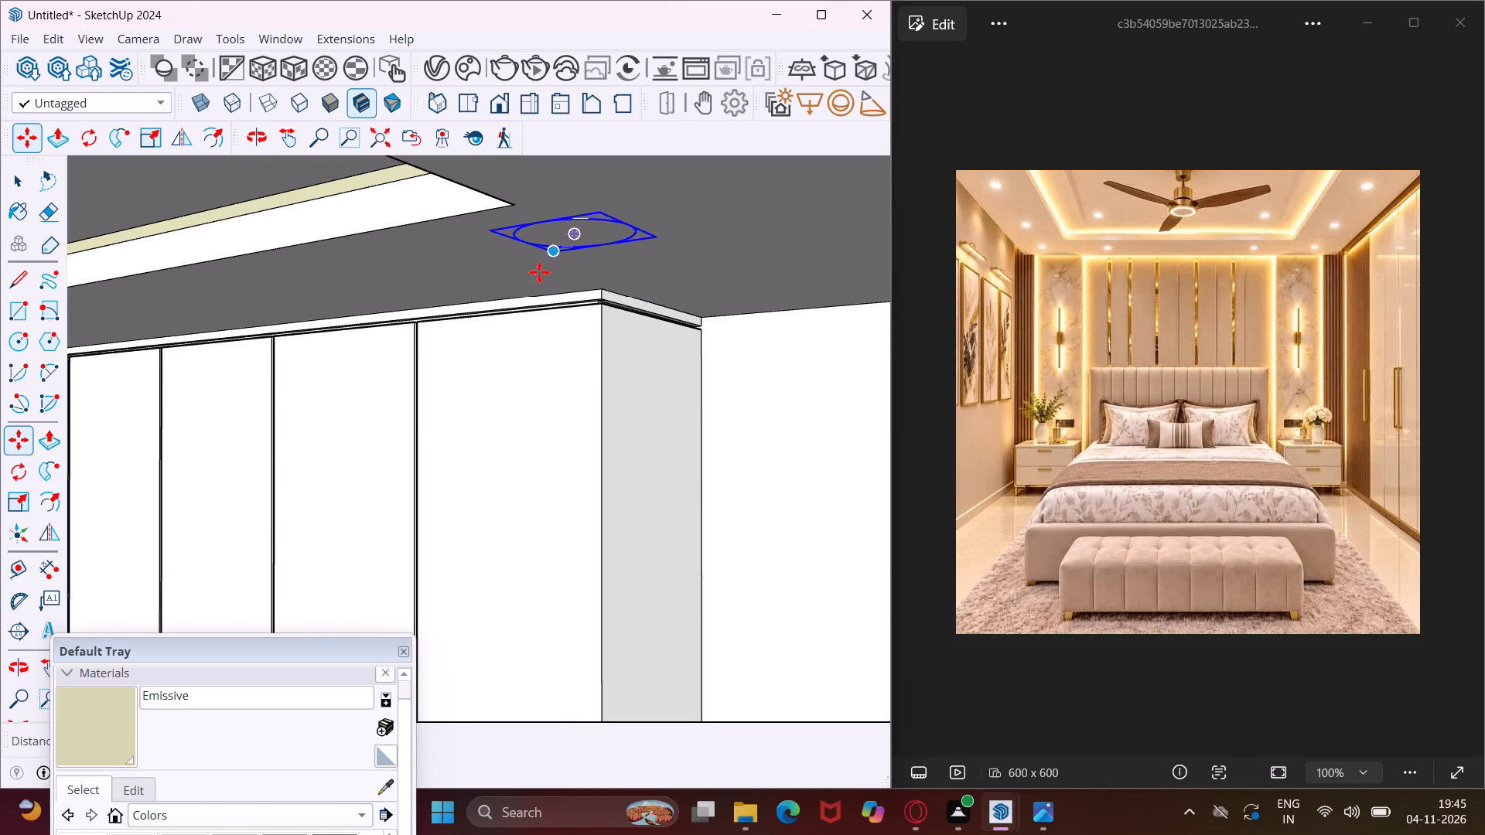
Shift the round ceiling light along the ceiling border, away from the tray's corner towards the room's open front.
scroll(461, 306, "down", 5)
middle_click_drag(468, 312, 524, 257)
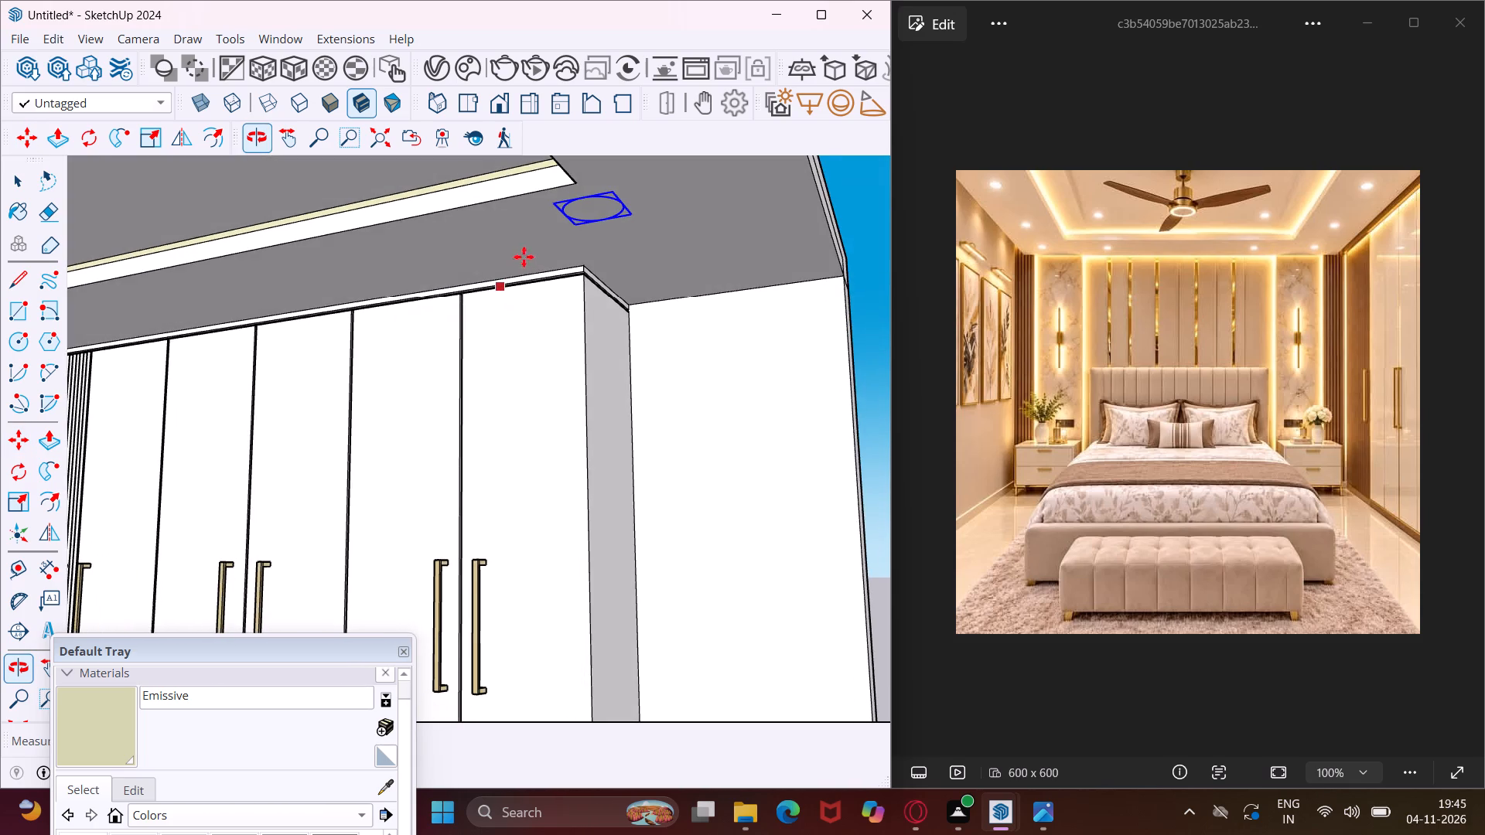
scroll(480, 276, "down", 3)
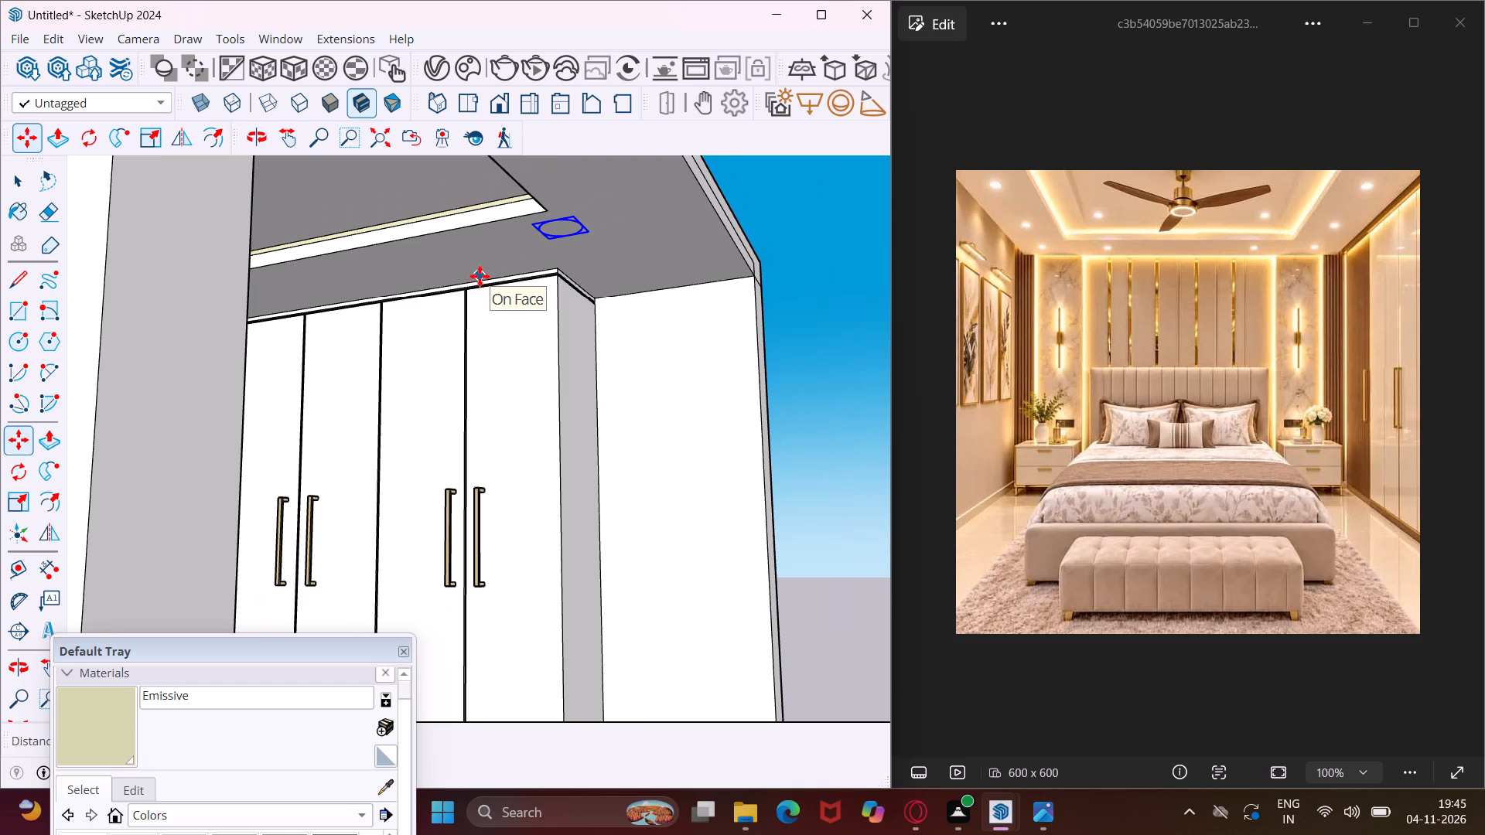
left_click(597, 208)
left_click(657, 190)
Copy the round light along the wardrobe-side ceiling border to the headboard wall, dividing the distance by 5 for evenly spaced copies.
scroll(543, 247, "down", 3)
middle_click_drag(566, 241, 508, 241)
scroll(508, 241, "up", 2)
left_click(522, 237)
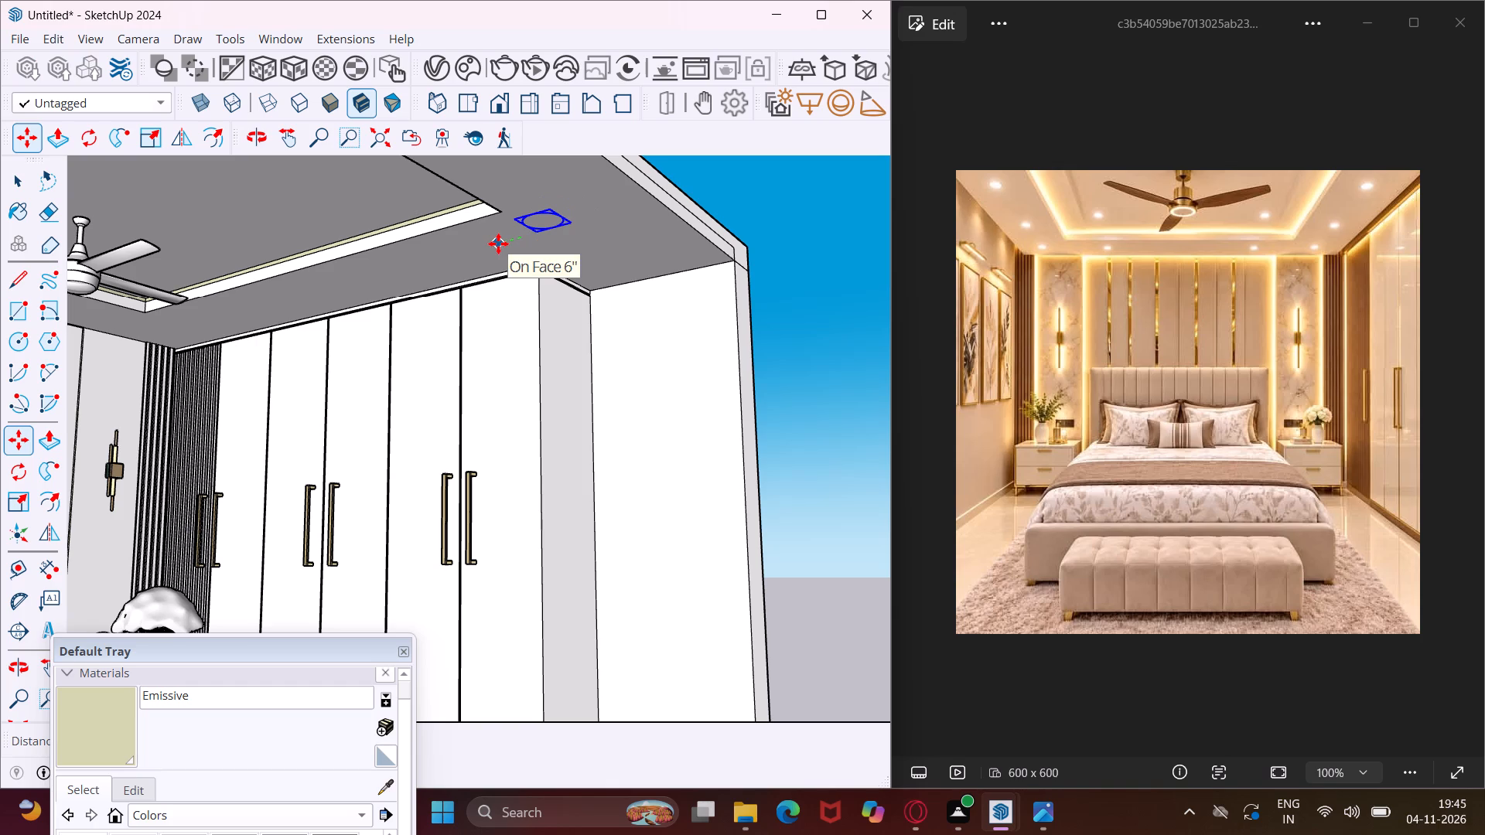
scroll(498, 244, "down", 3)
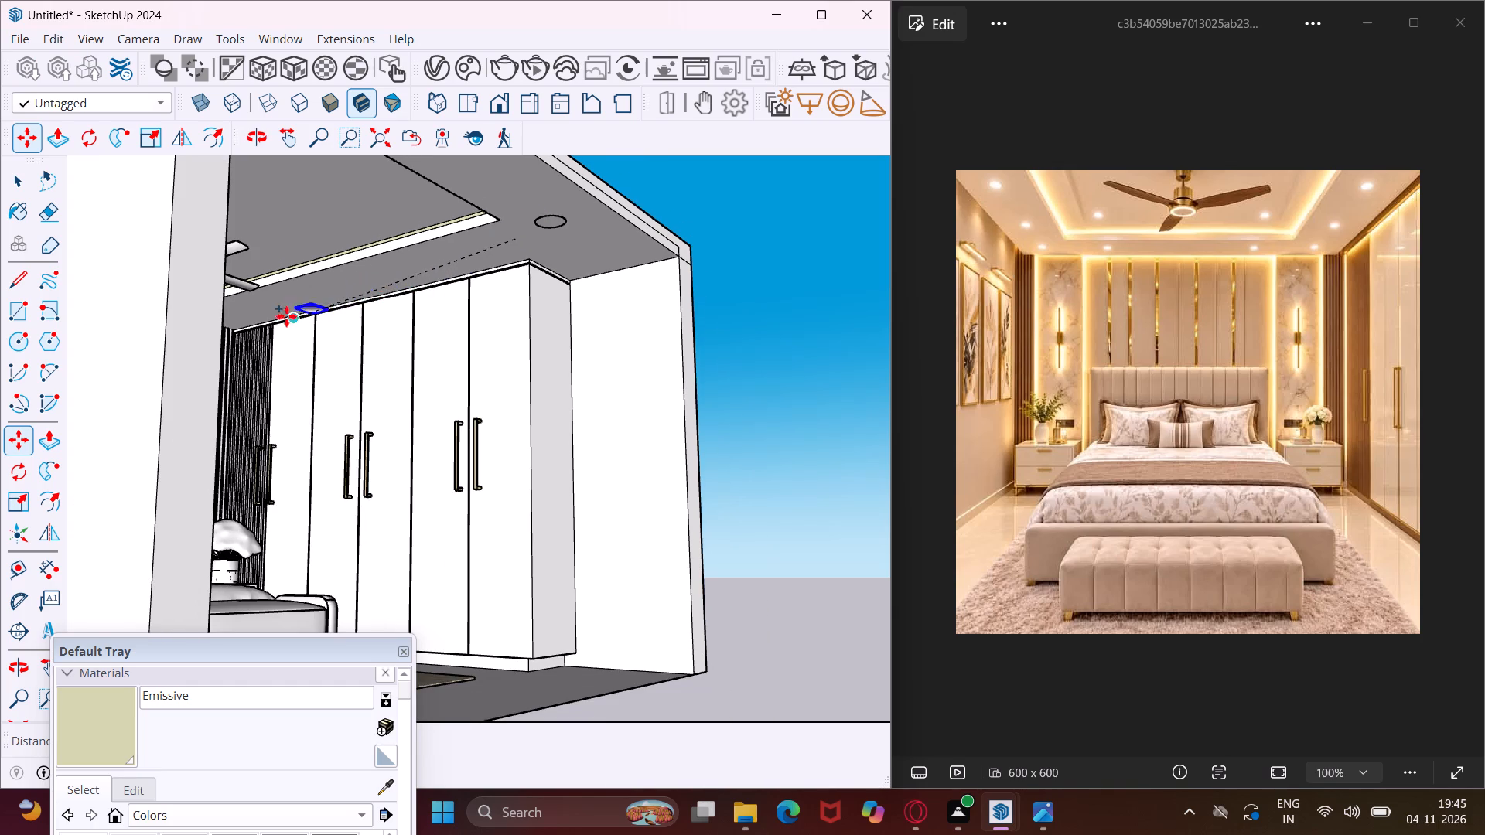
middle_click_drag(249, 313, 9, 323)
scroll(272, 336, "up", 5)
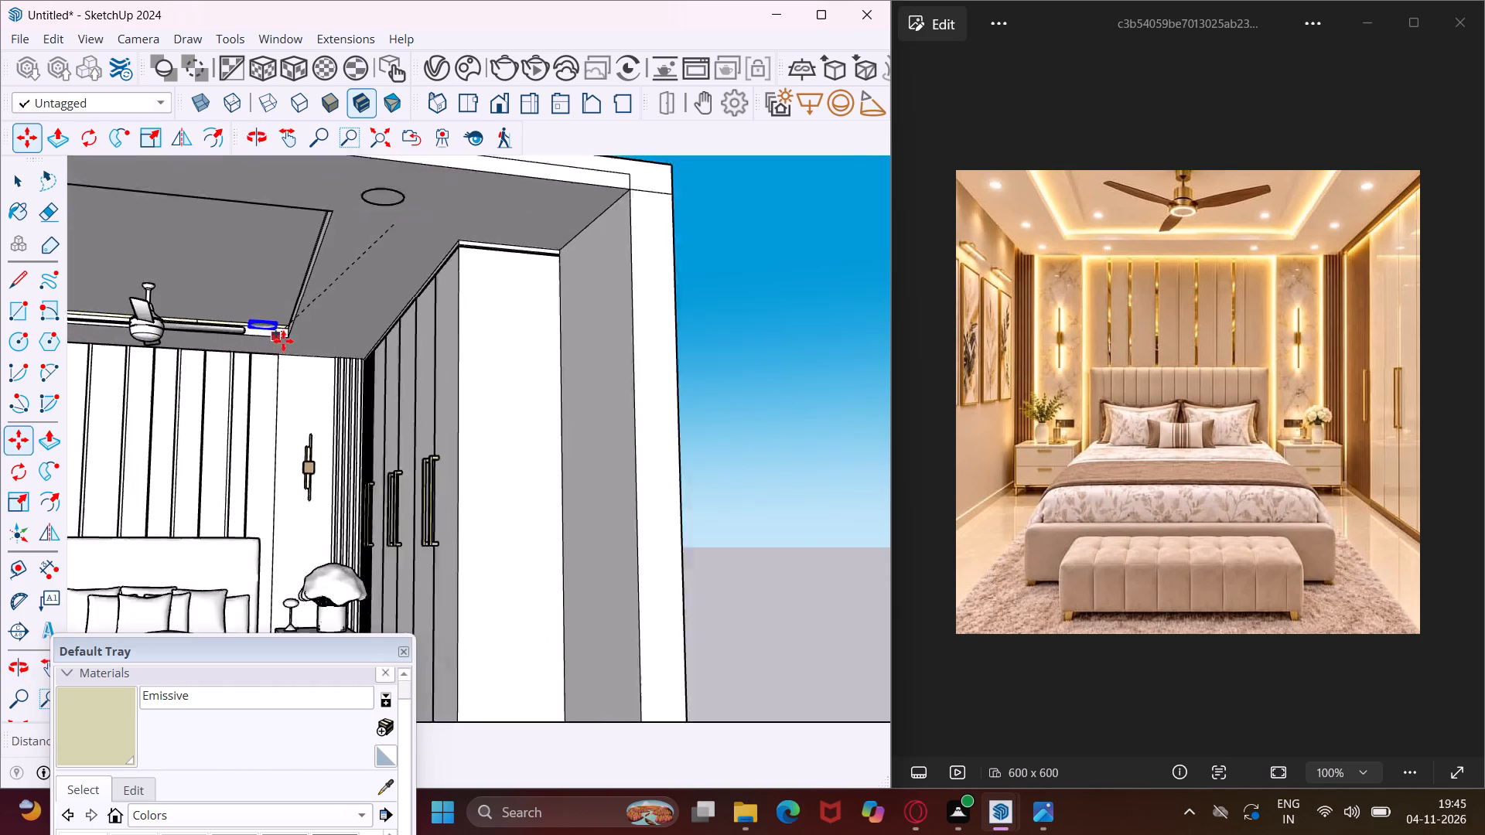
scroll(309, 342, "up", 3)
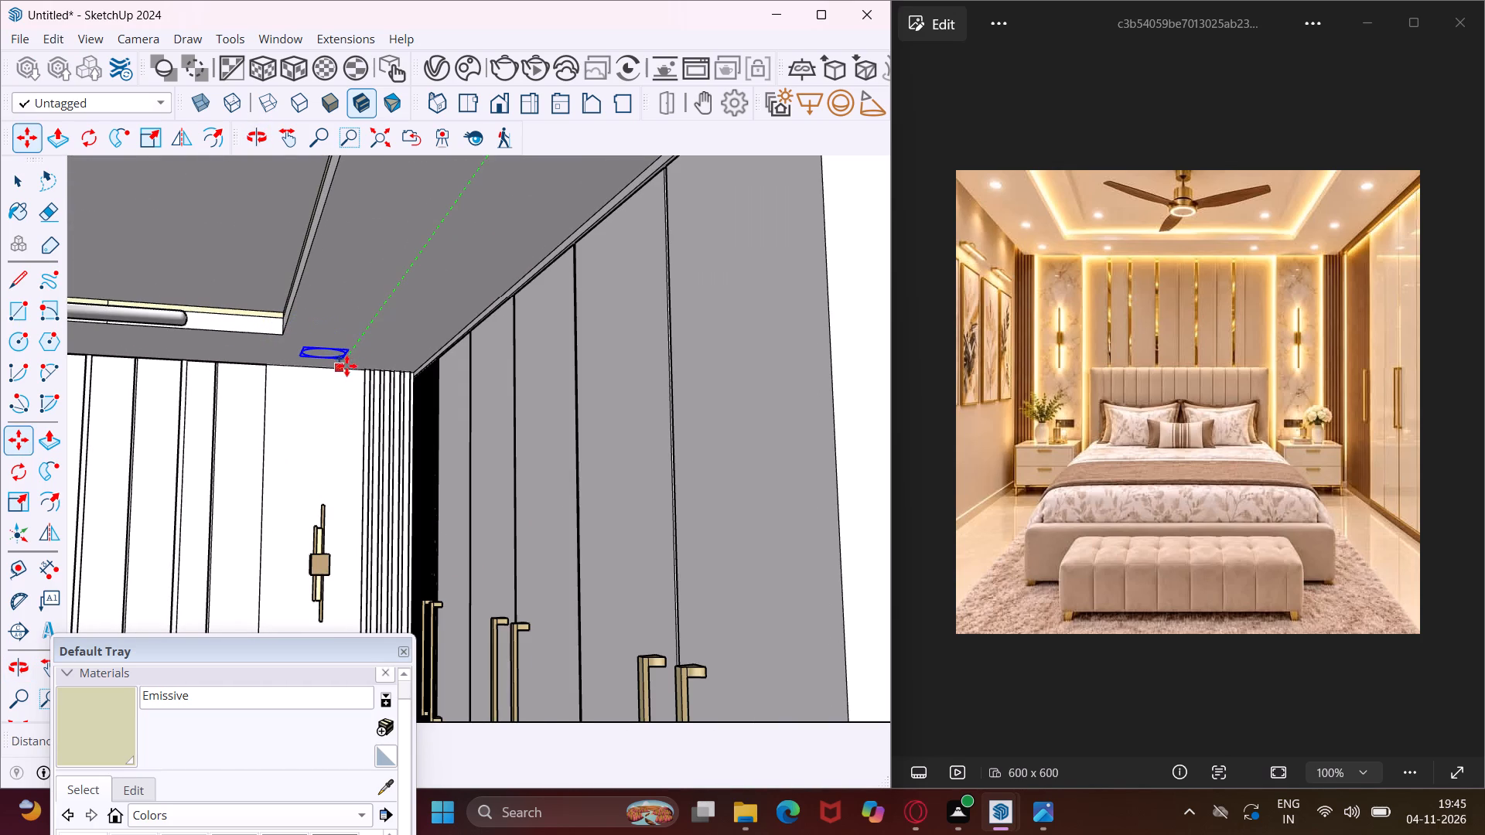
left_click(346, 367)
middle_click_drag(353, 363, 363, 345)
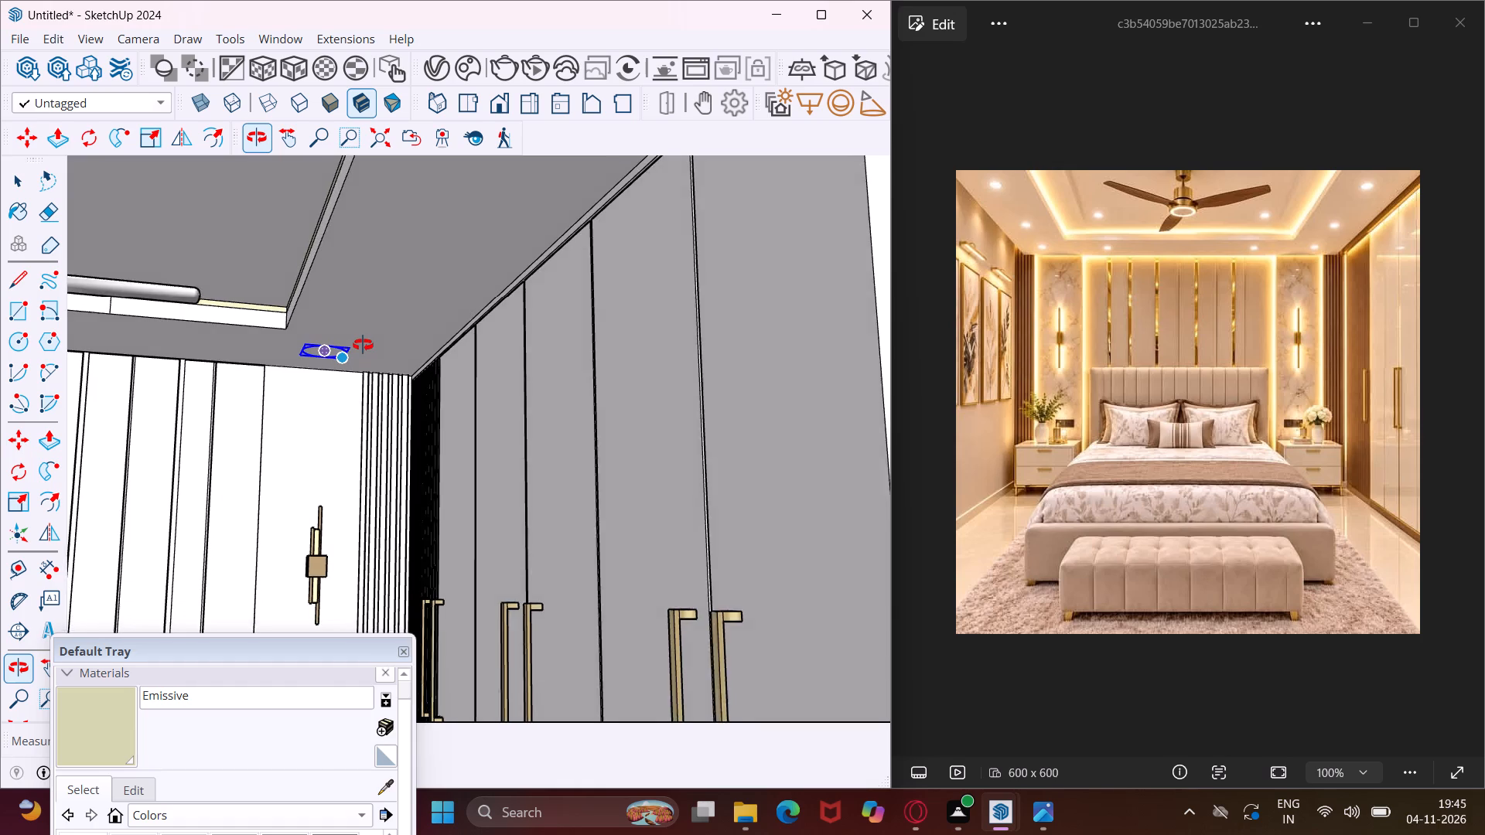
middle_click_drag(363, 345, 368, 329)
scroll(368, 329, "up", 1)
key("slash")
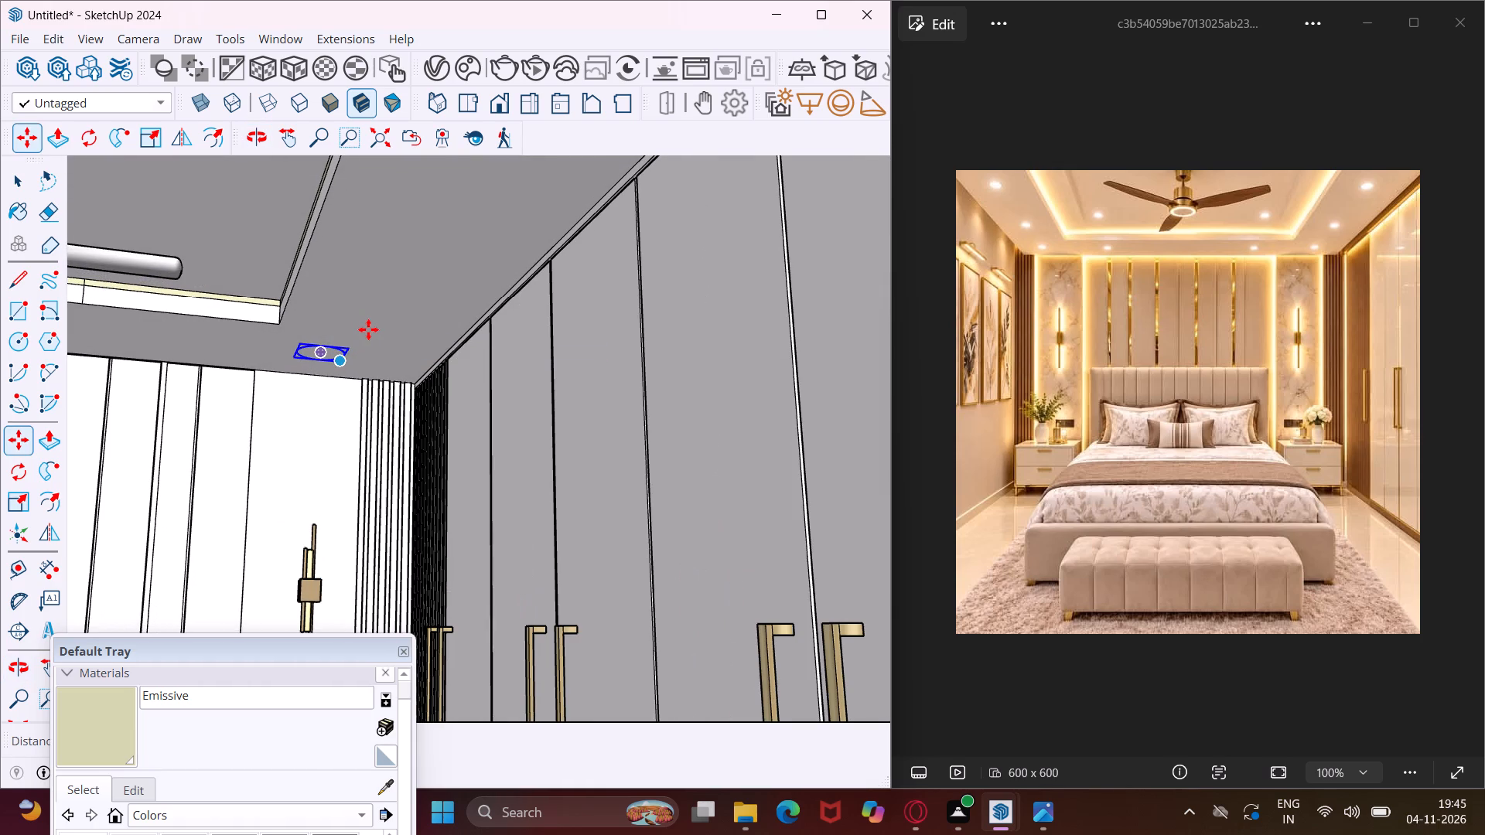
key("5")
key("Return")
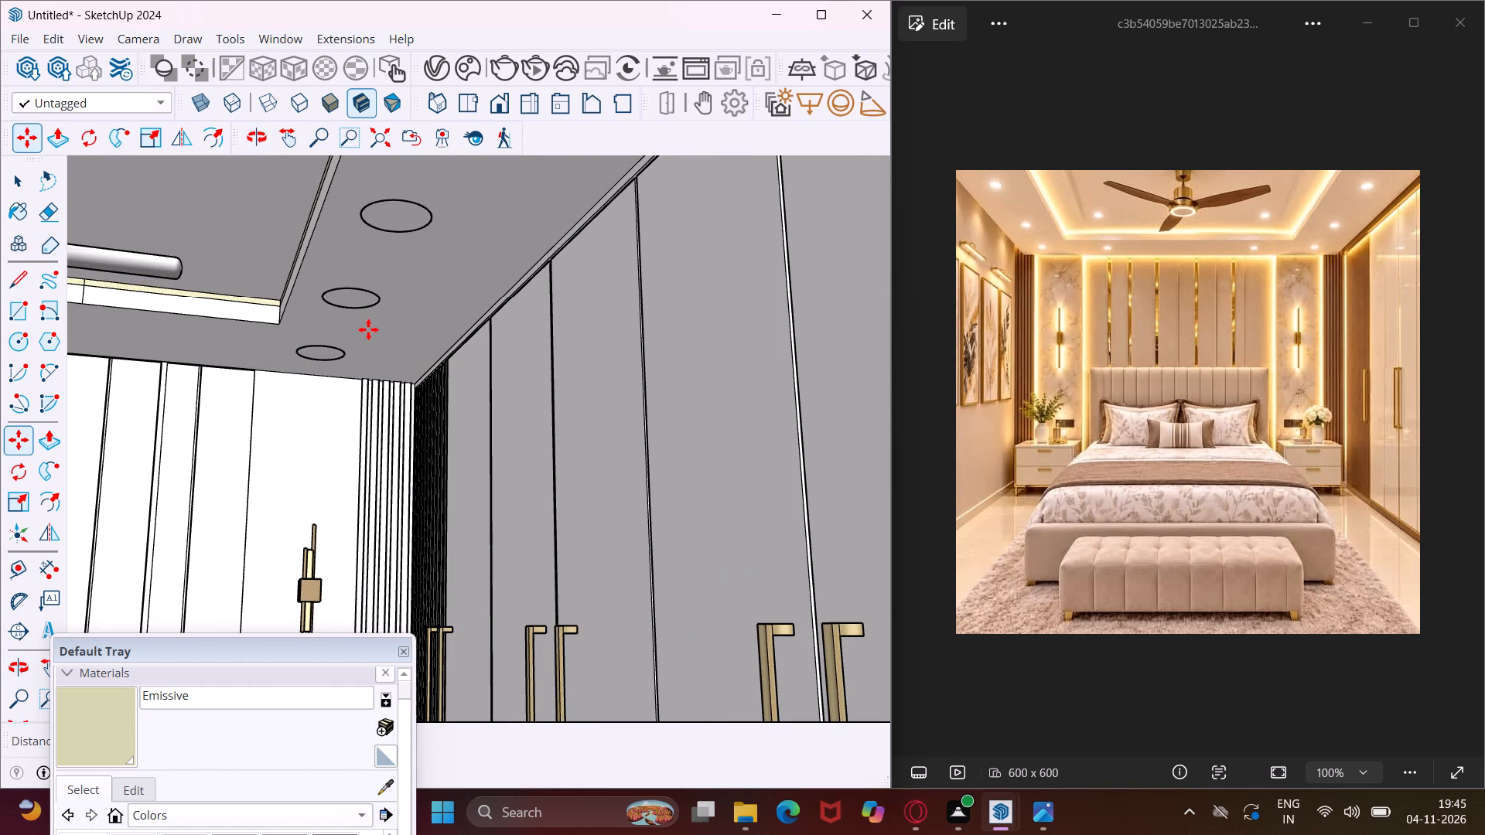
Copy all six wardrobe-side round lights straight across the ceiling onto the border beside the artwork wall.
scroll(350, 355, "down", 9)
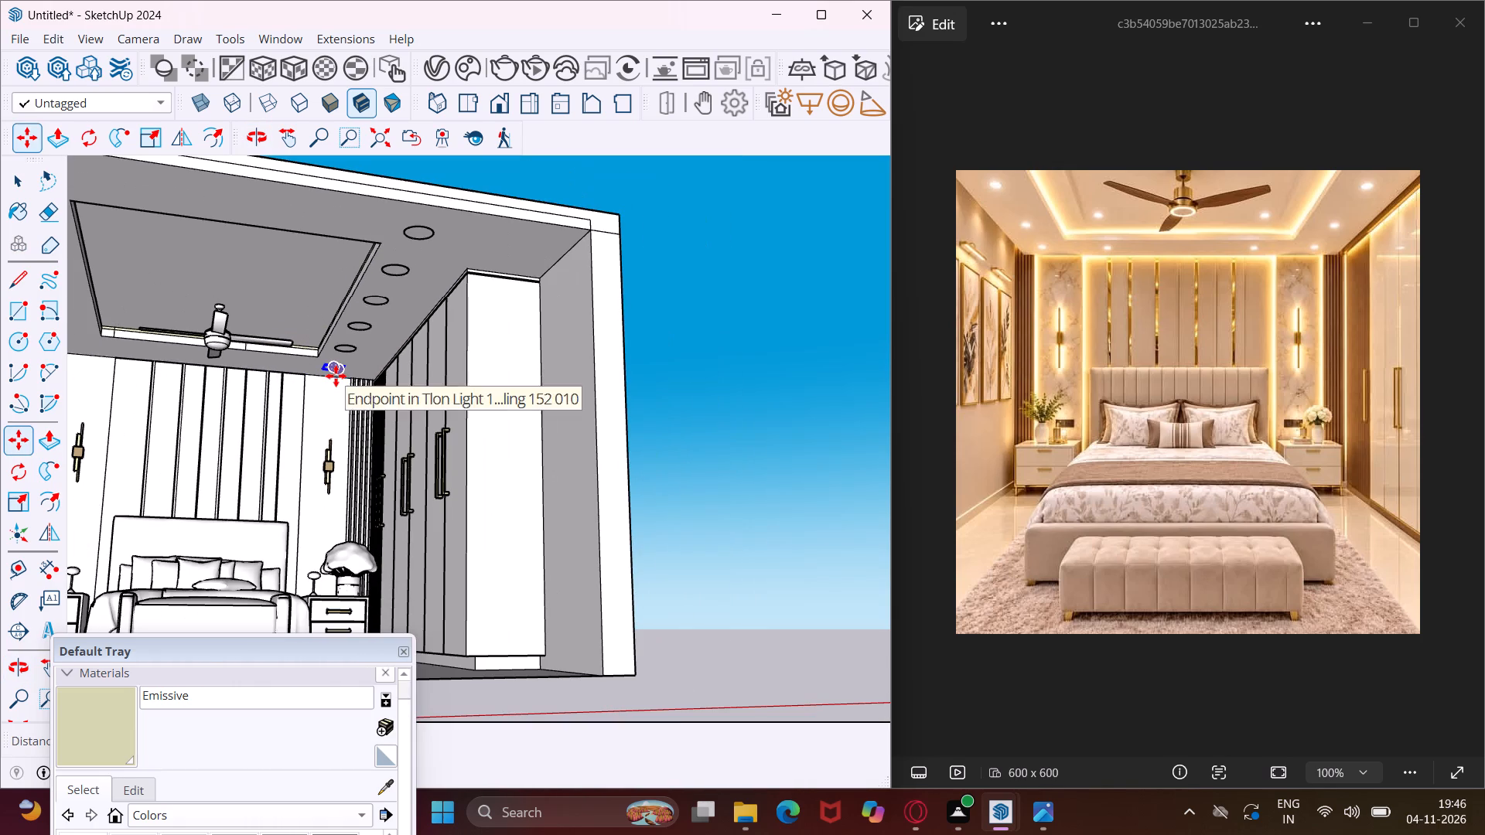
key("Escape")
key("space")
scroll(336, 376, "up", 5)
left_click(334, 369)
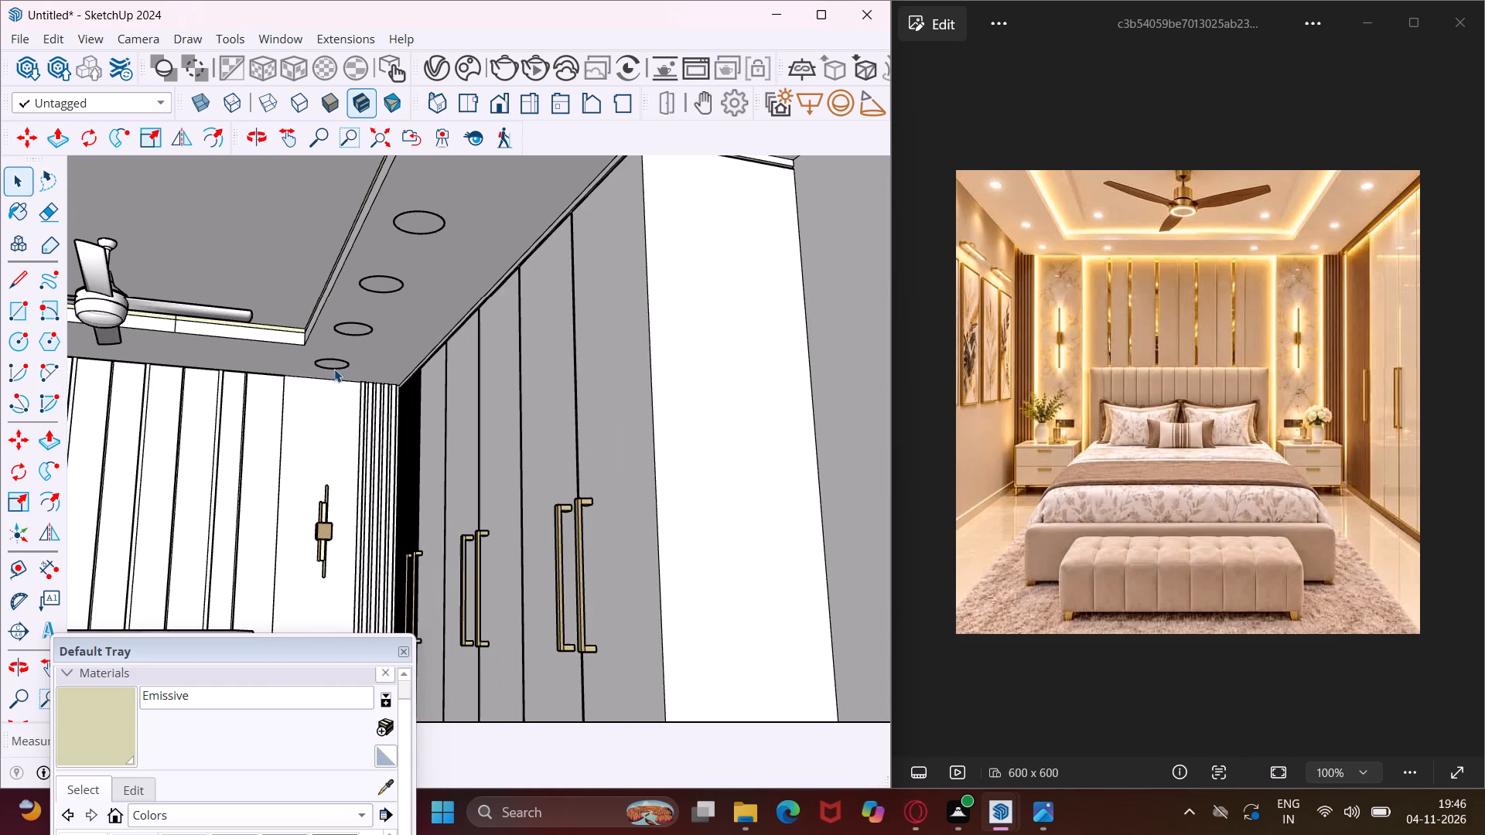
scroll(334, 369, "down", 5)
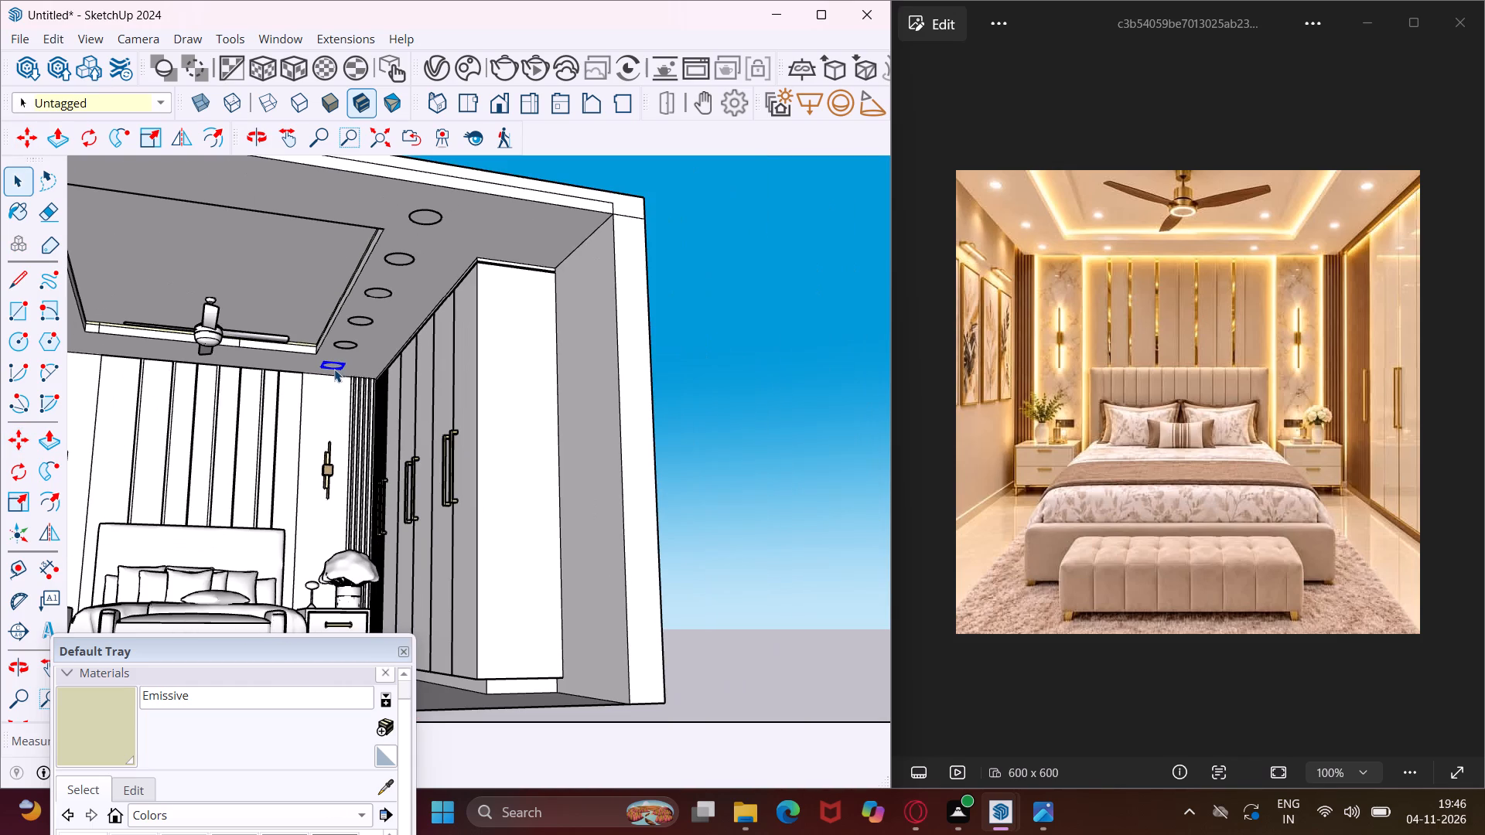
left_click(418, 221, "ctrl")
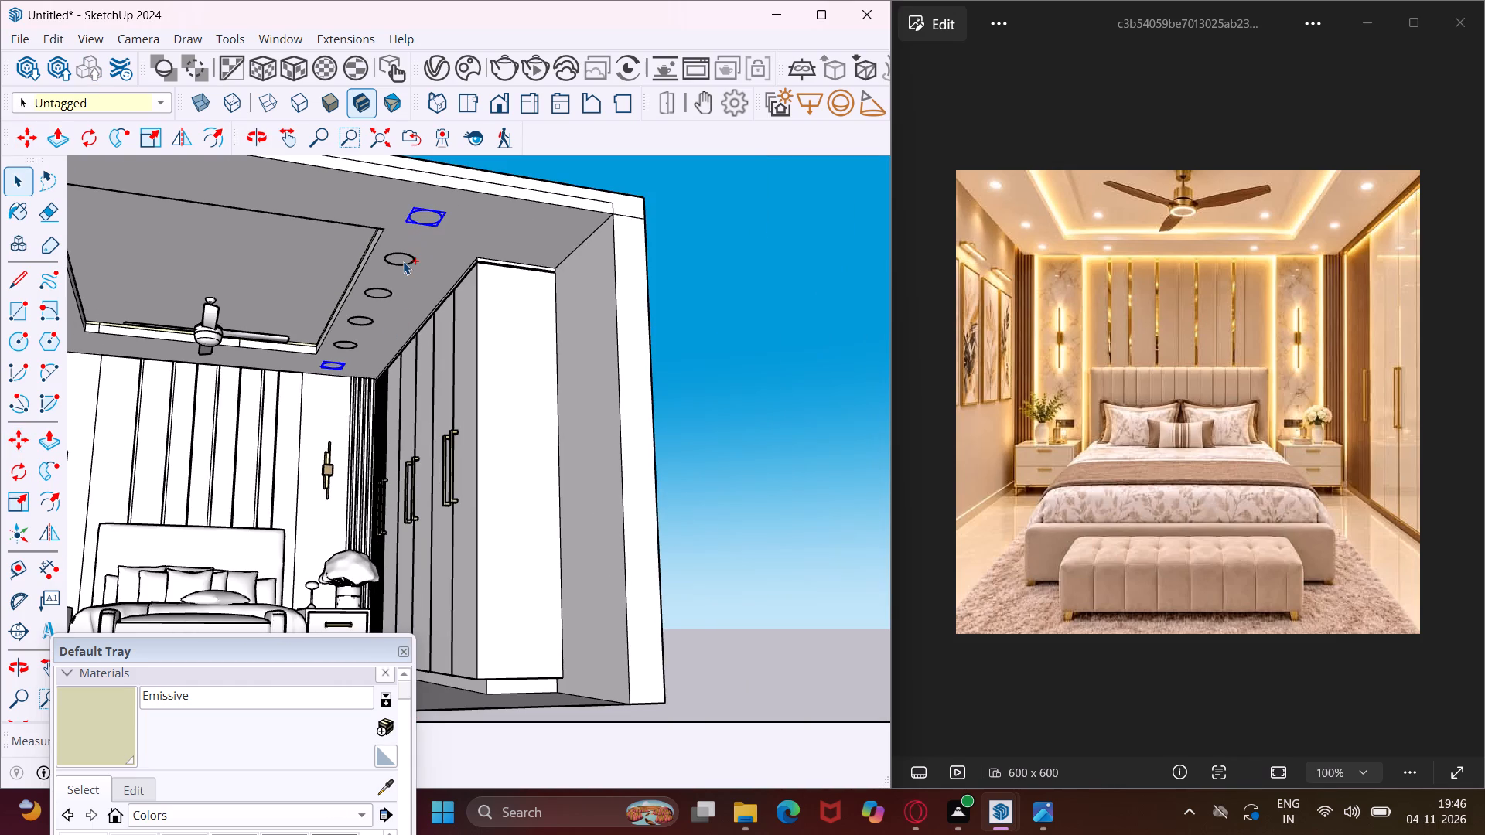
left_click(403, 261, "ctrl")
left_click(387, 292, "ctrl")
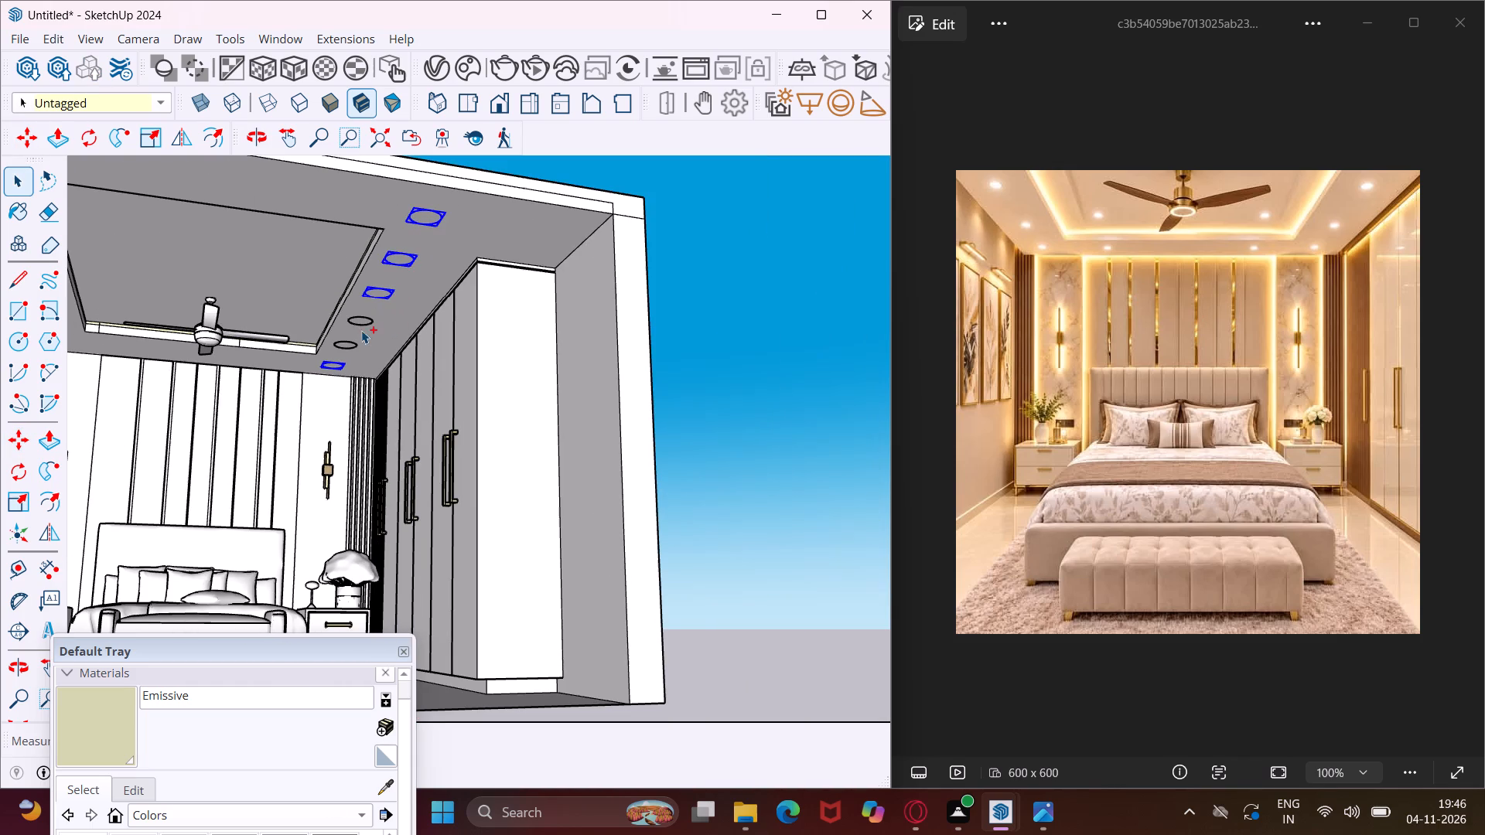
left_click(360, 322, "ctrl")
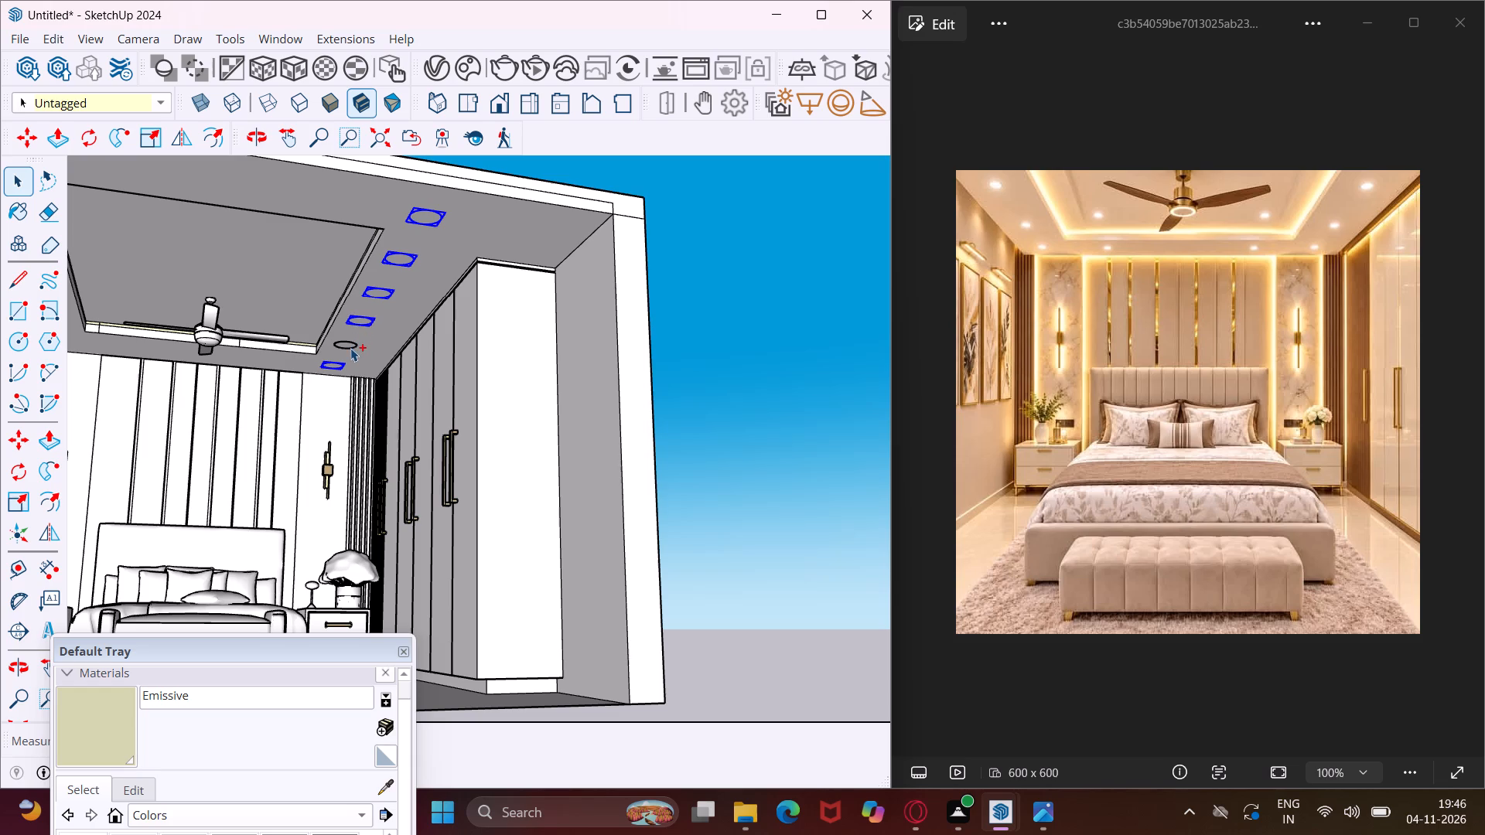
left_click(350, 348, "ctrl")
scroll(349, 303, "down", 2)
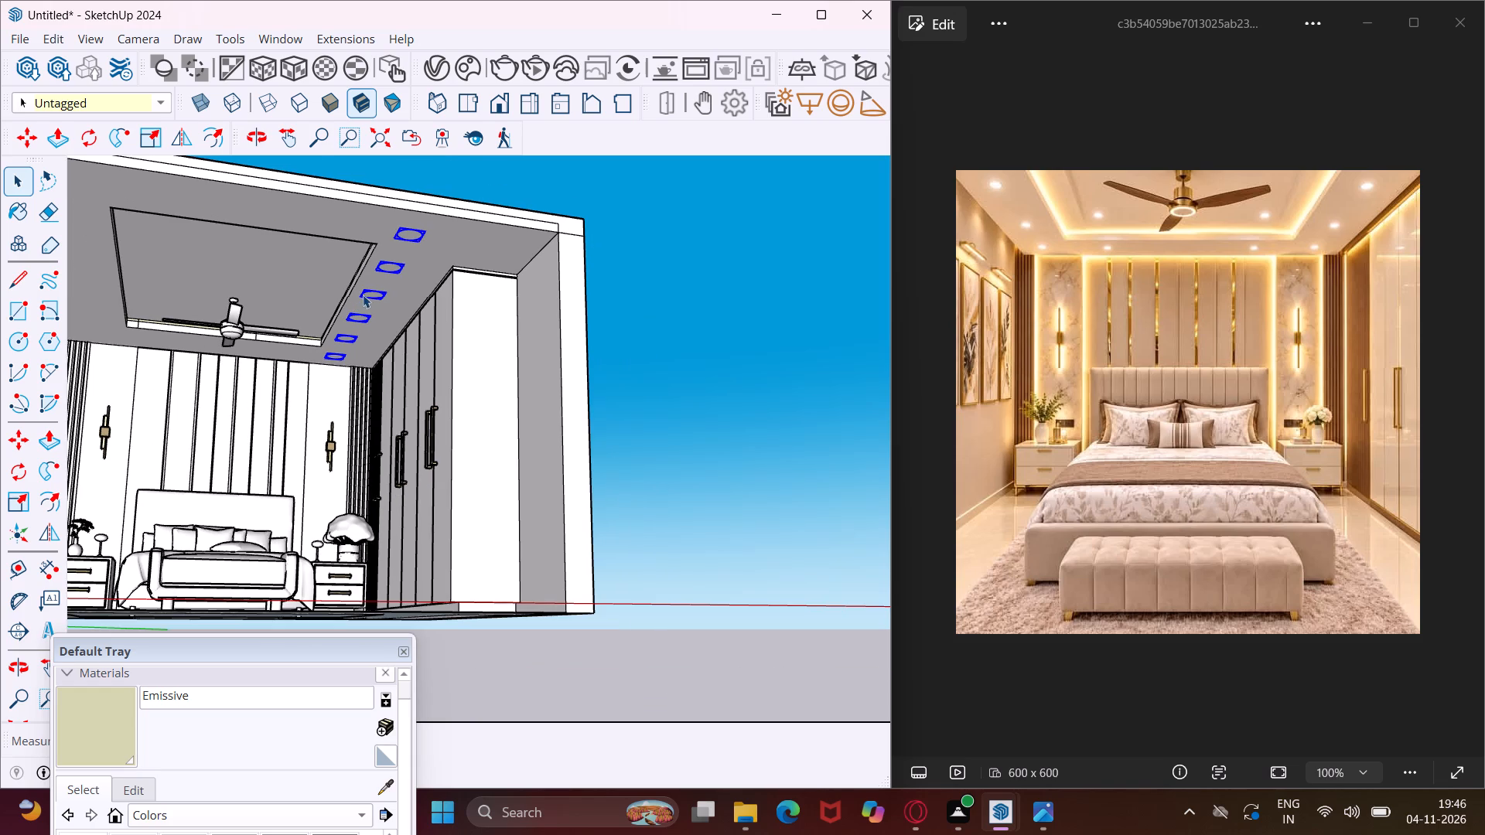
key("m")
scroll(425, 222, "up", 3)
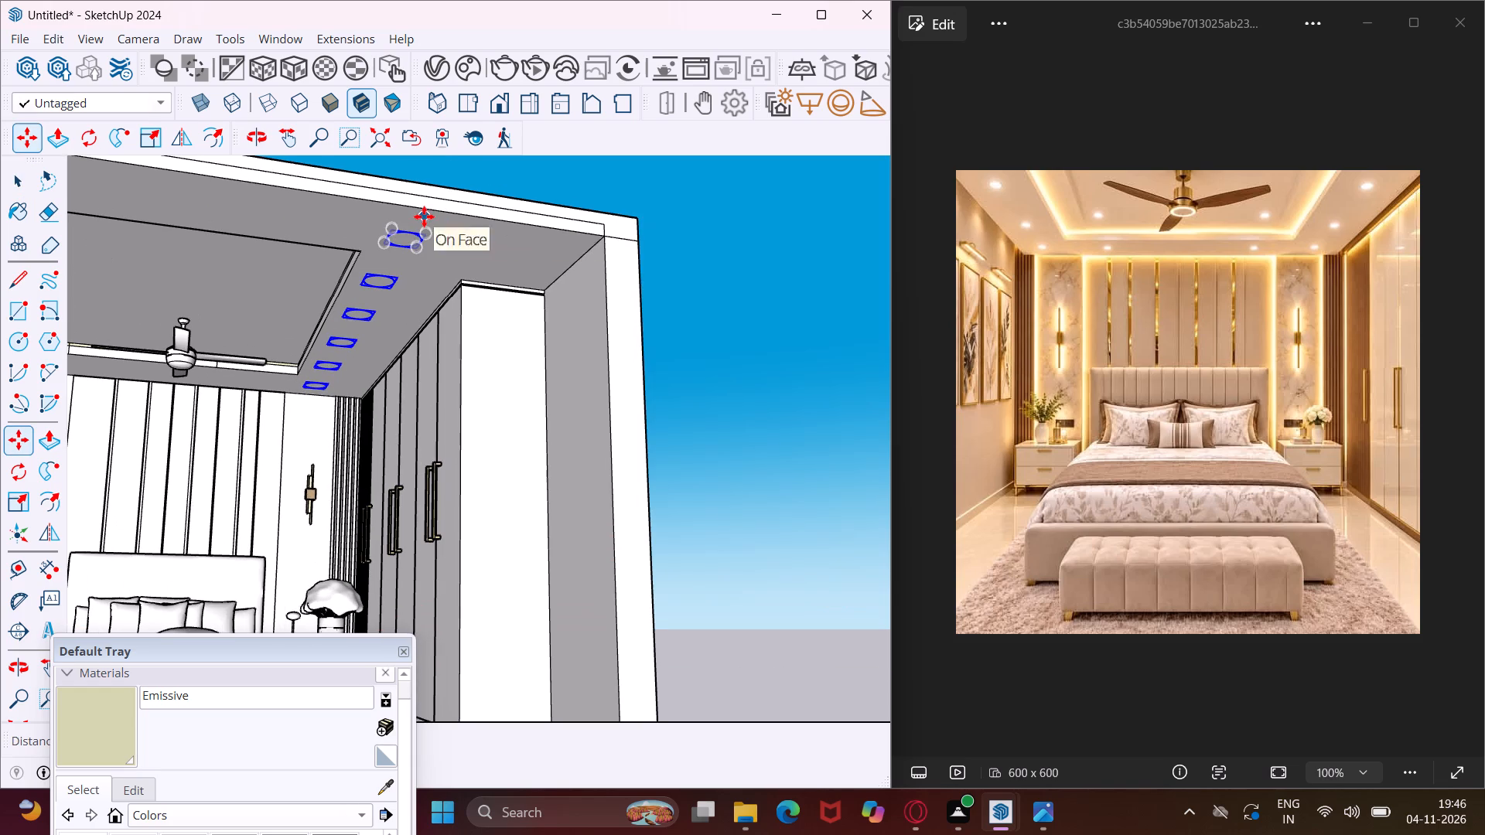
left_click(424, 216)
scroll(410, 220, "down", 4)
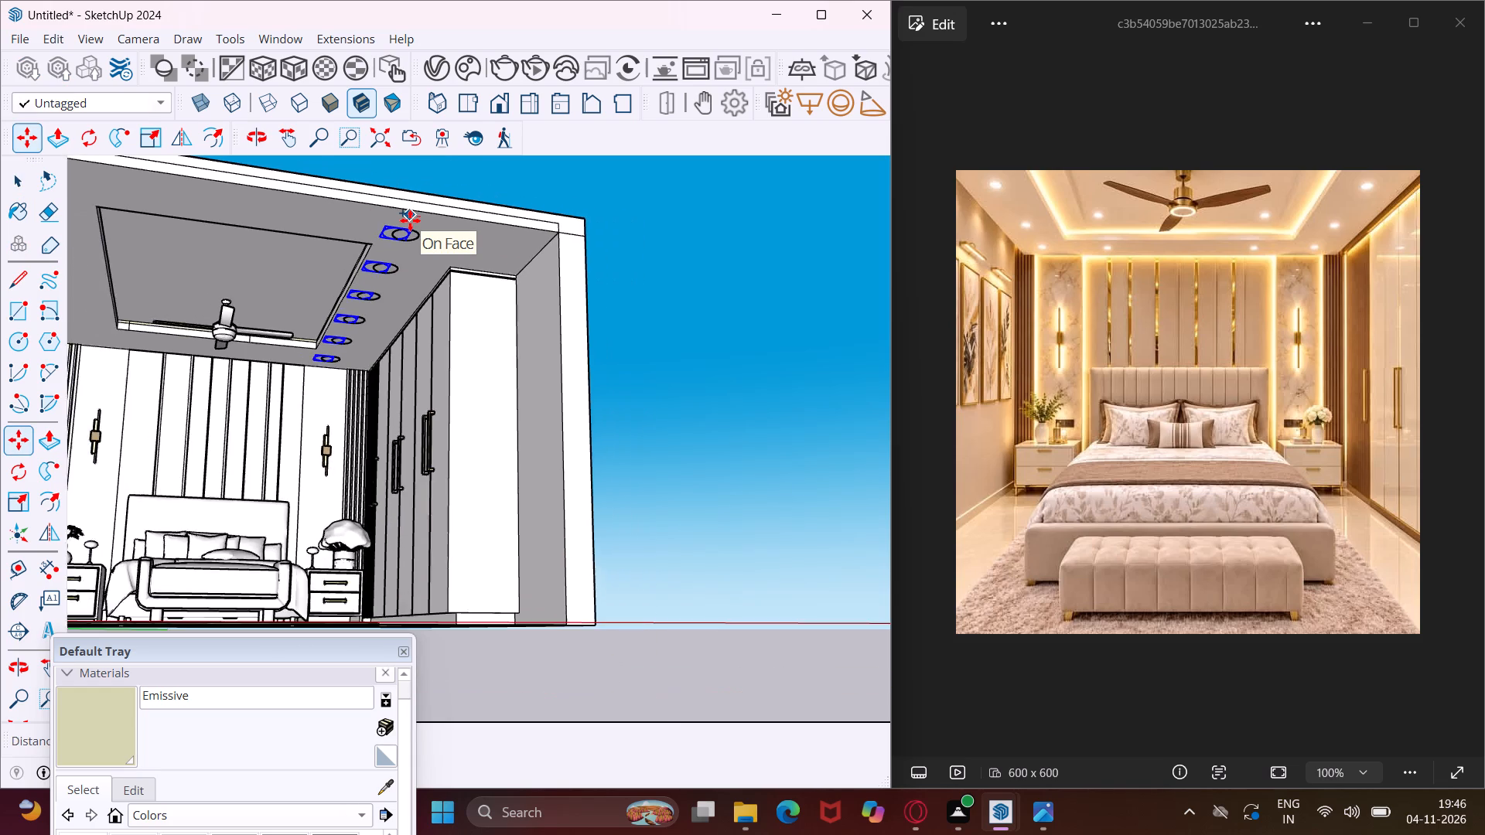
scroll(410, 220, "down", 4)
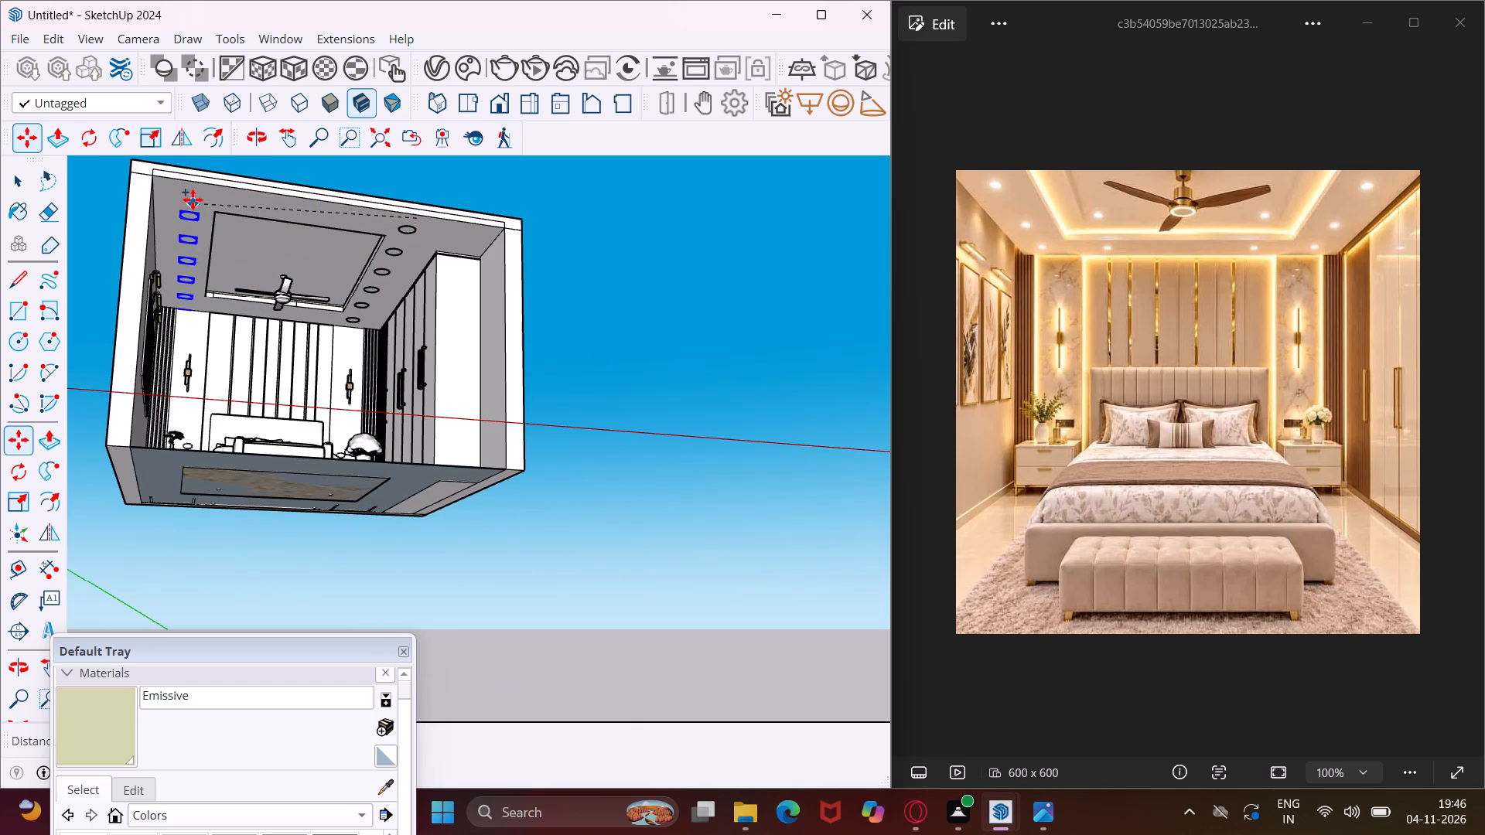
left_click(190, 193)
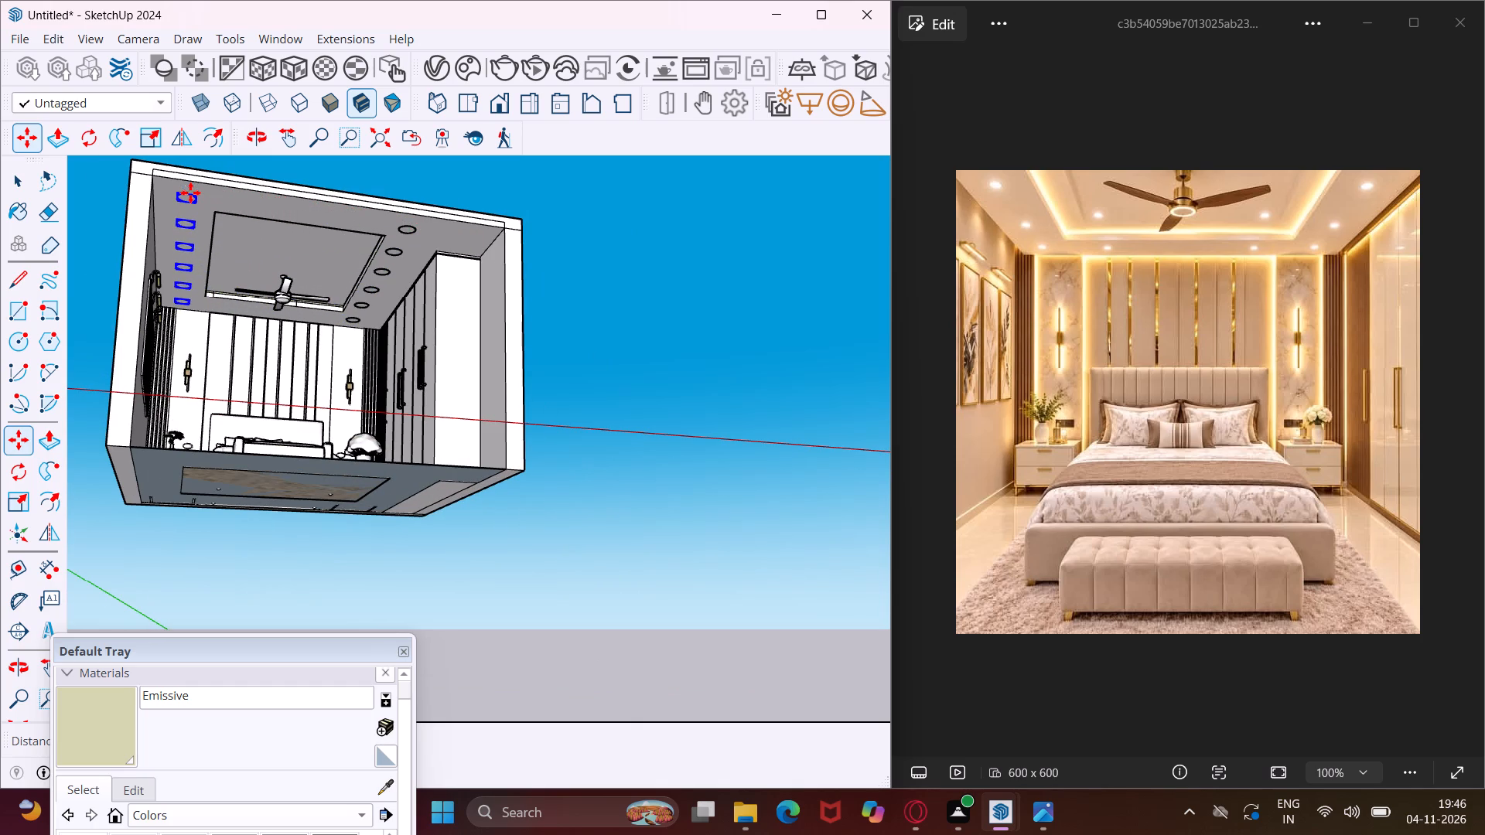
key("Escape")
key("space")
Copy the two end lights of the artwork-side row sideways onto the tray's open-front and headboard-side borders.
scroll(190, 193, "up", 3)
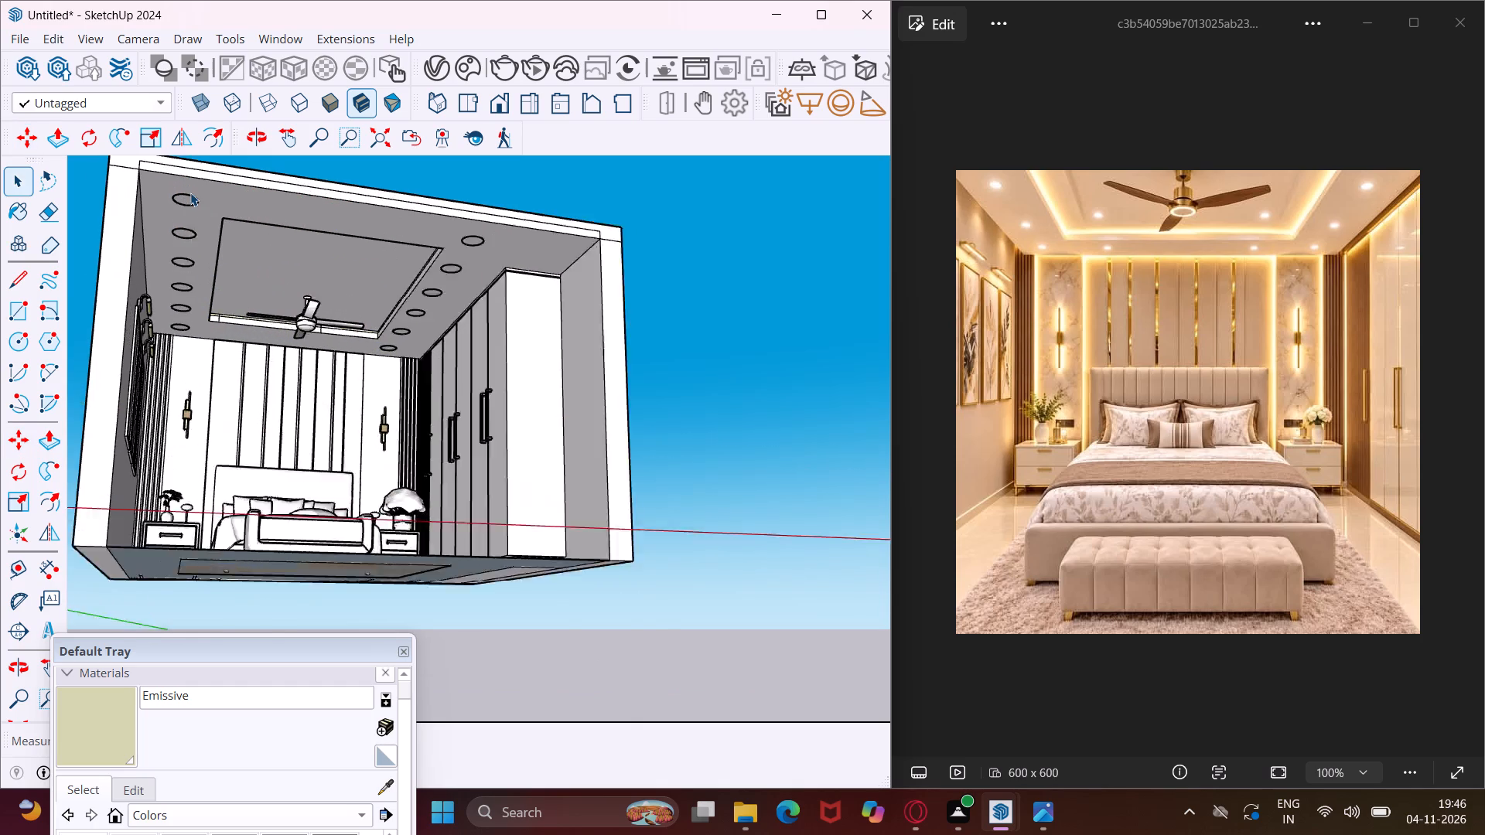
scroll(190, 193, "up", 2)
left_click(190, 203)
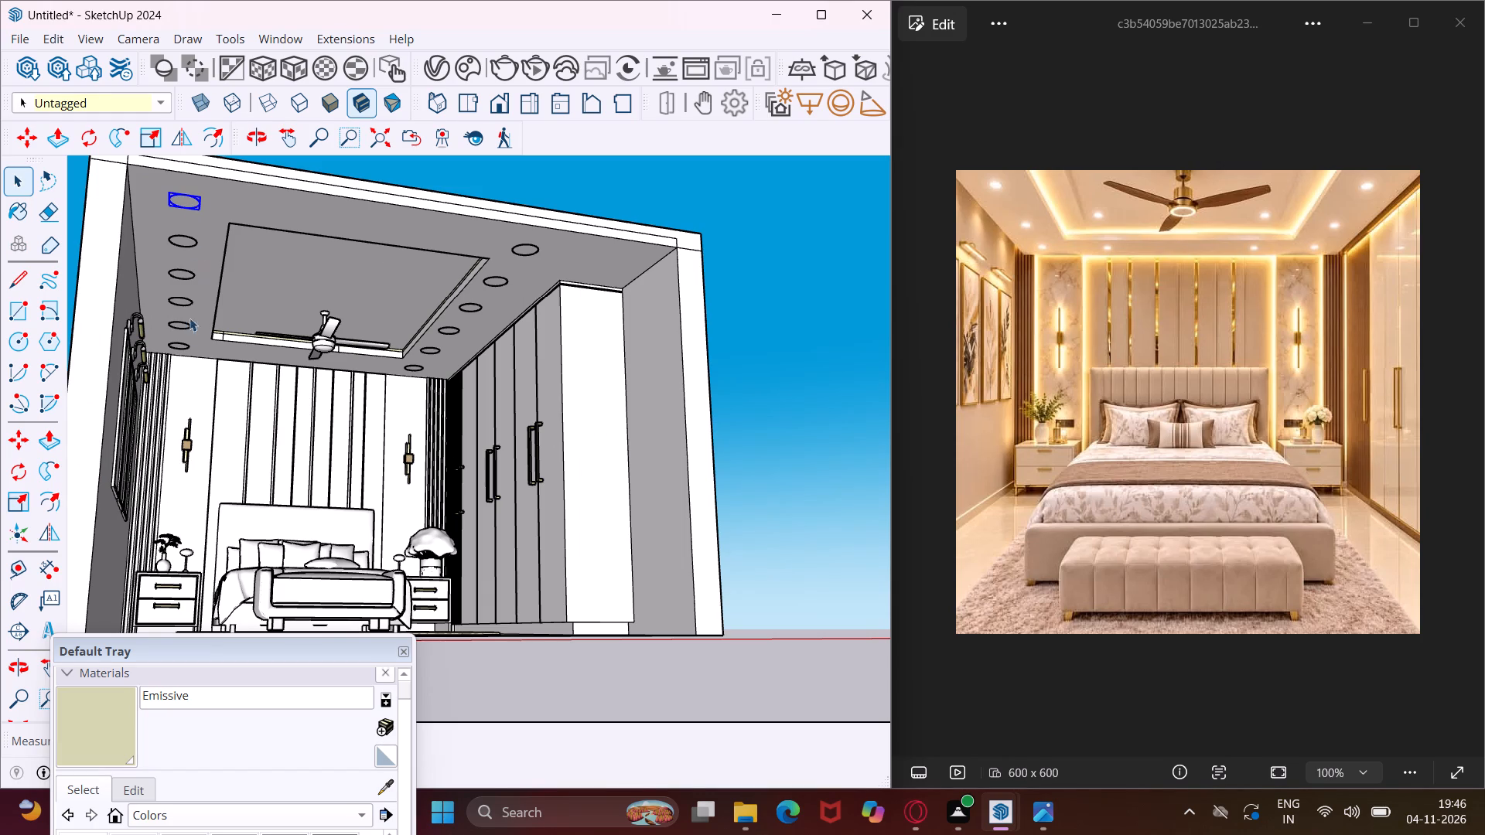
scroll(183, 342, "up", 3)
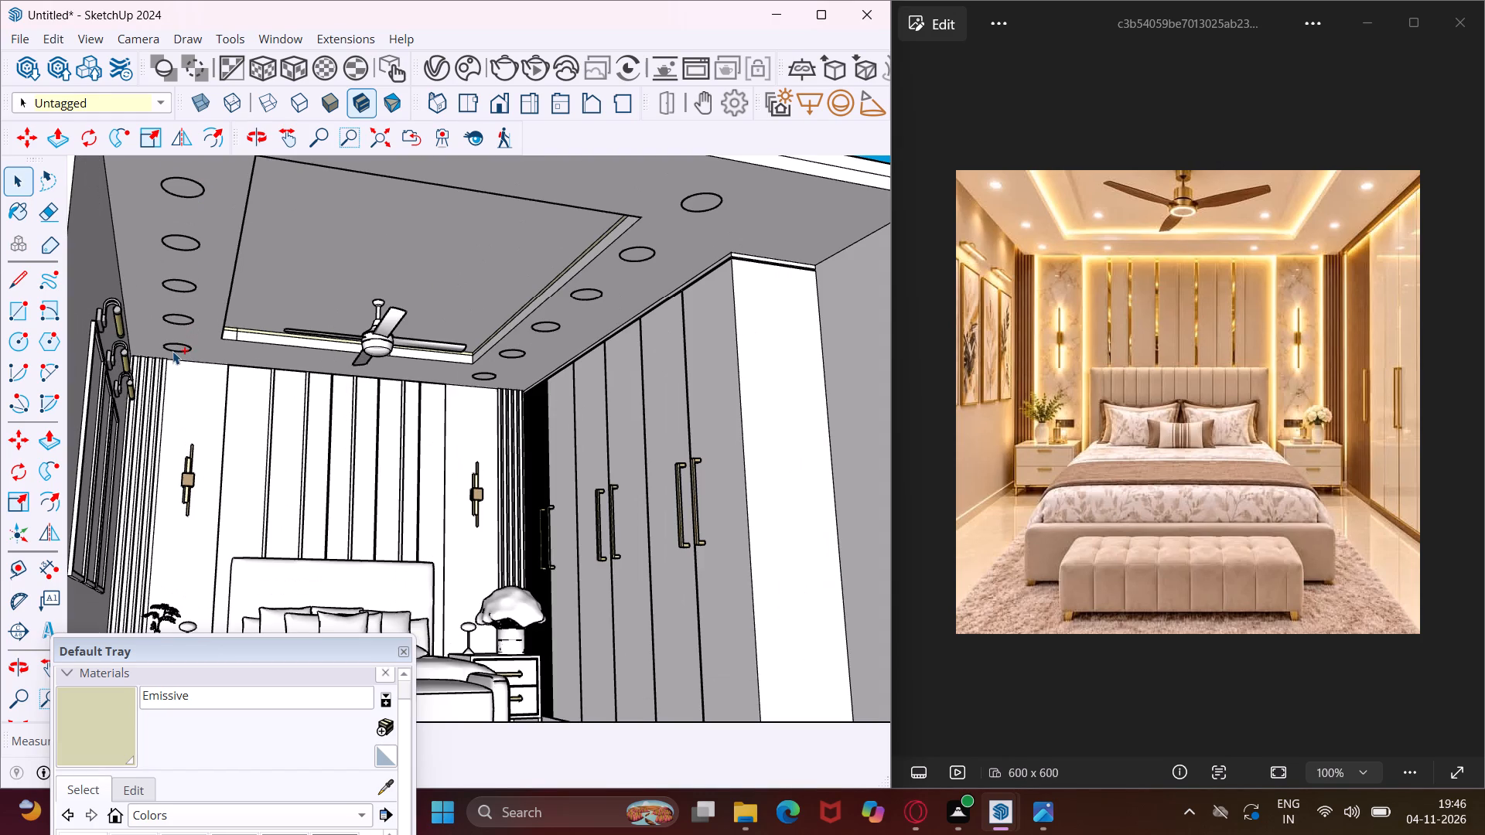
left_click(169, 349, "ctrl")
scroll(171, 351, "down", 5)
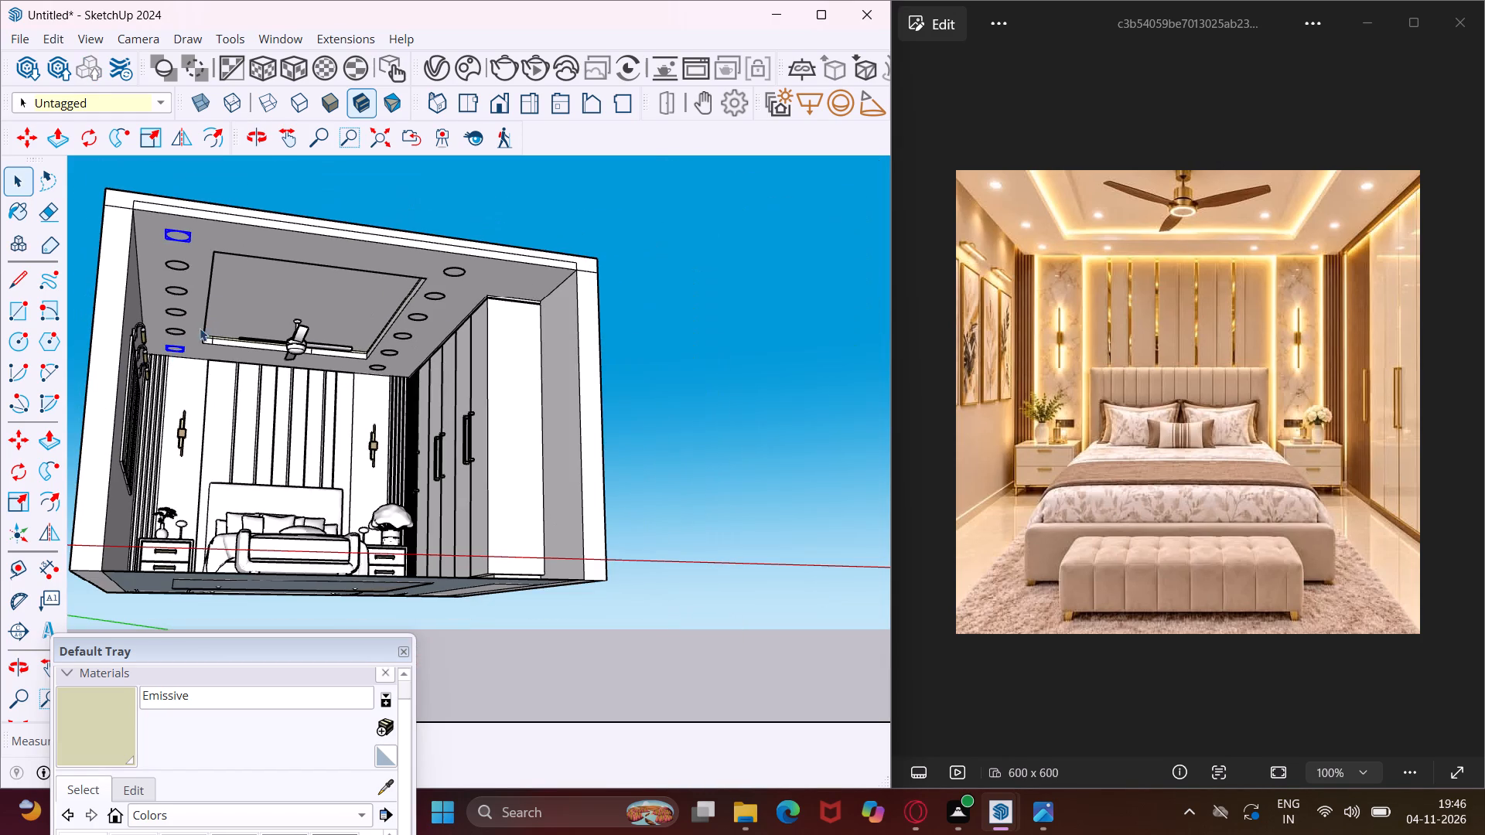
key("m")
scroll(241, 231, "up", 4)
left_click(202, 234)
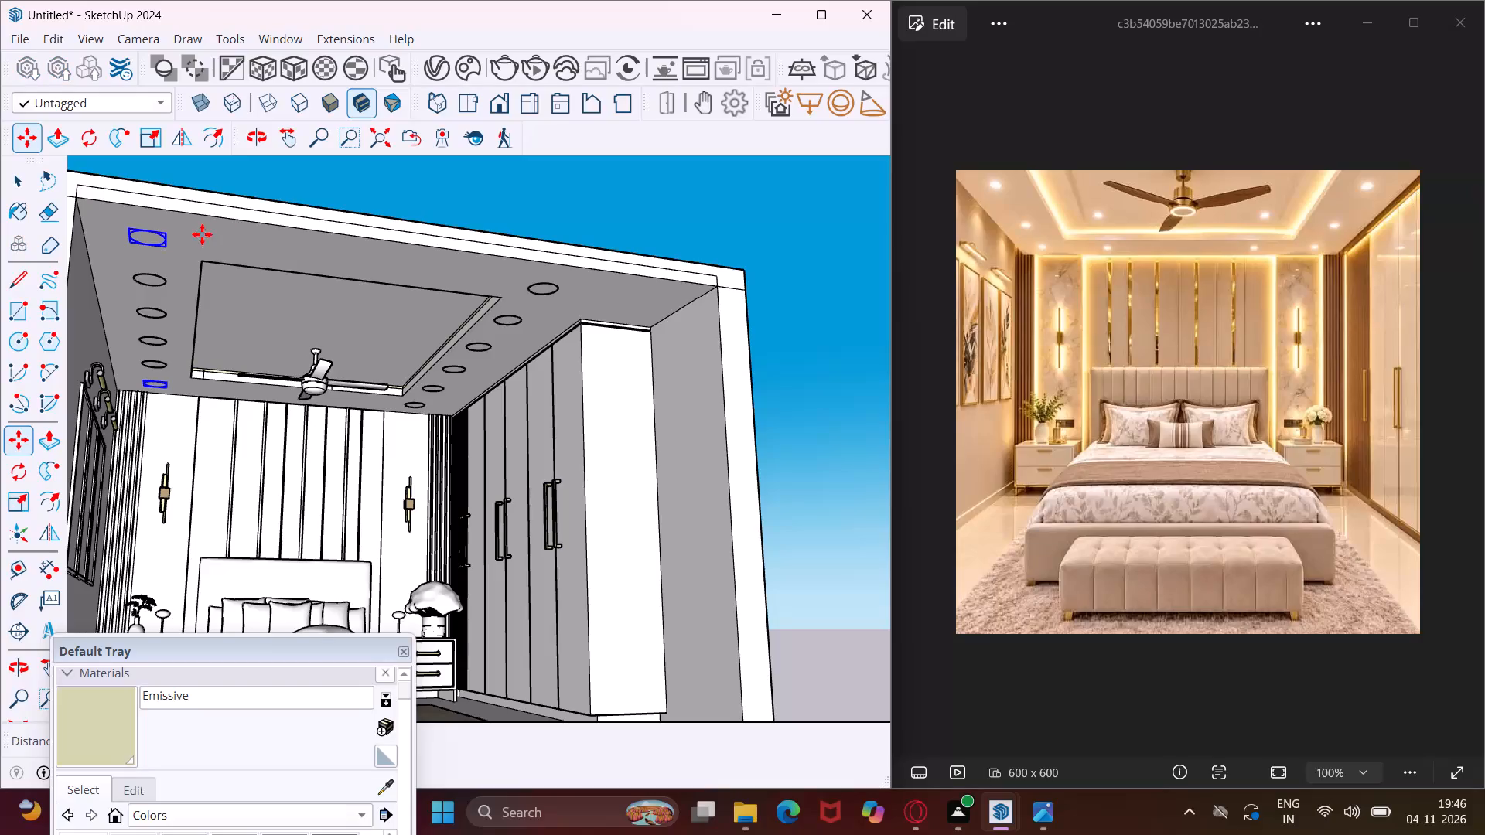
left_click(325, 247)
Copy the two new border lights again towards the wardrobe, placing them just before the wardrobe-side row.
left_click(320, 256)
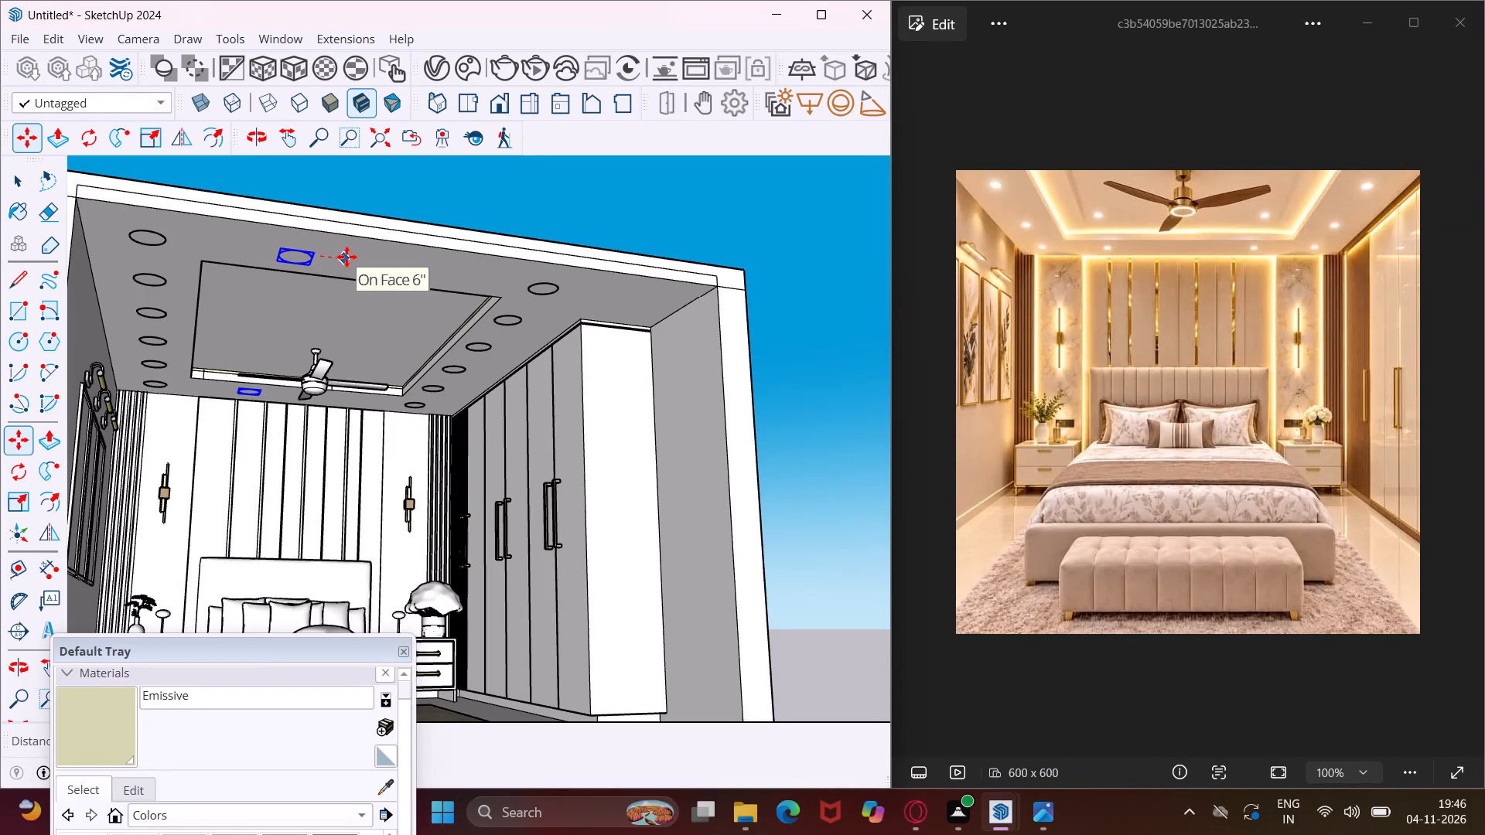
scroll(346, 257, "down", 1)
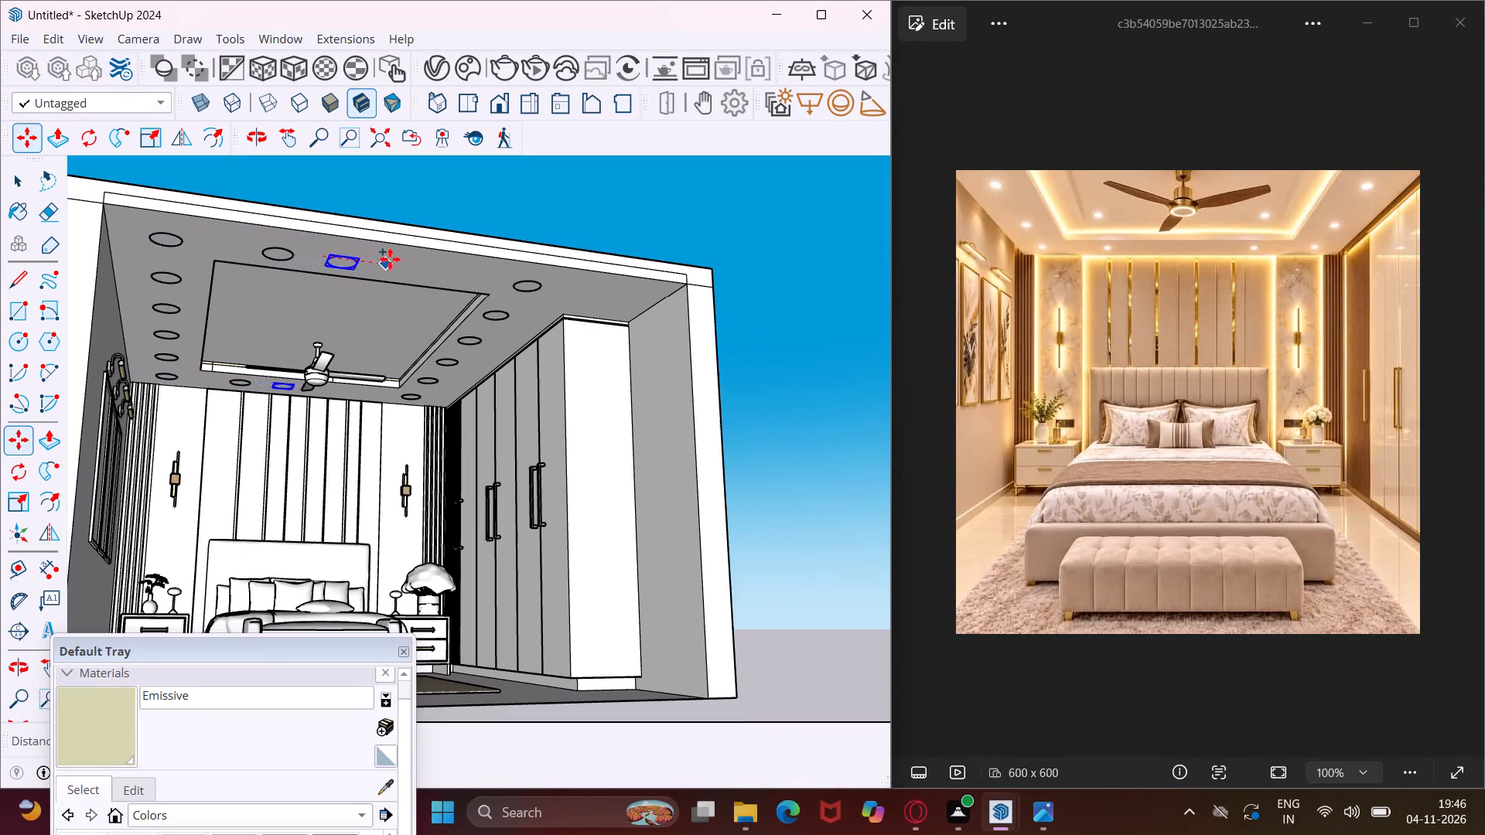
left_click(489, 271)
key("Escape")
key("space")
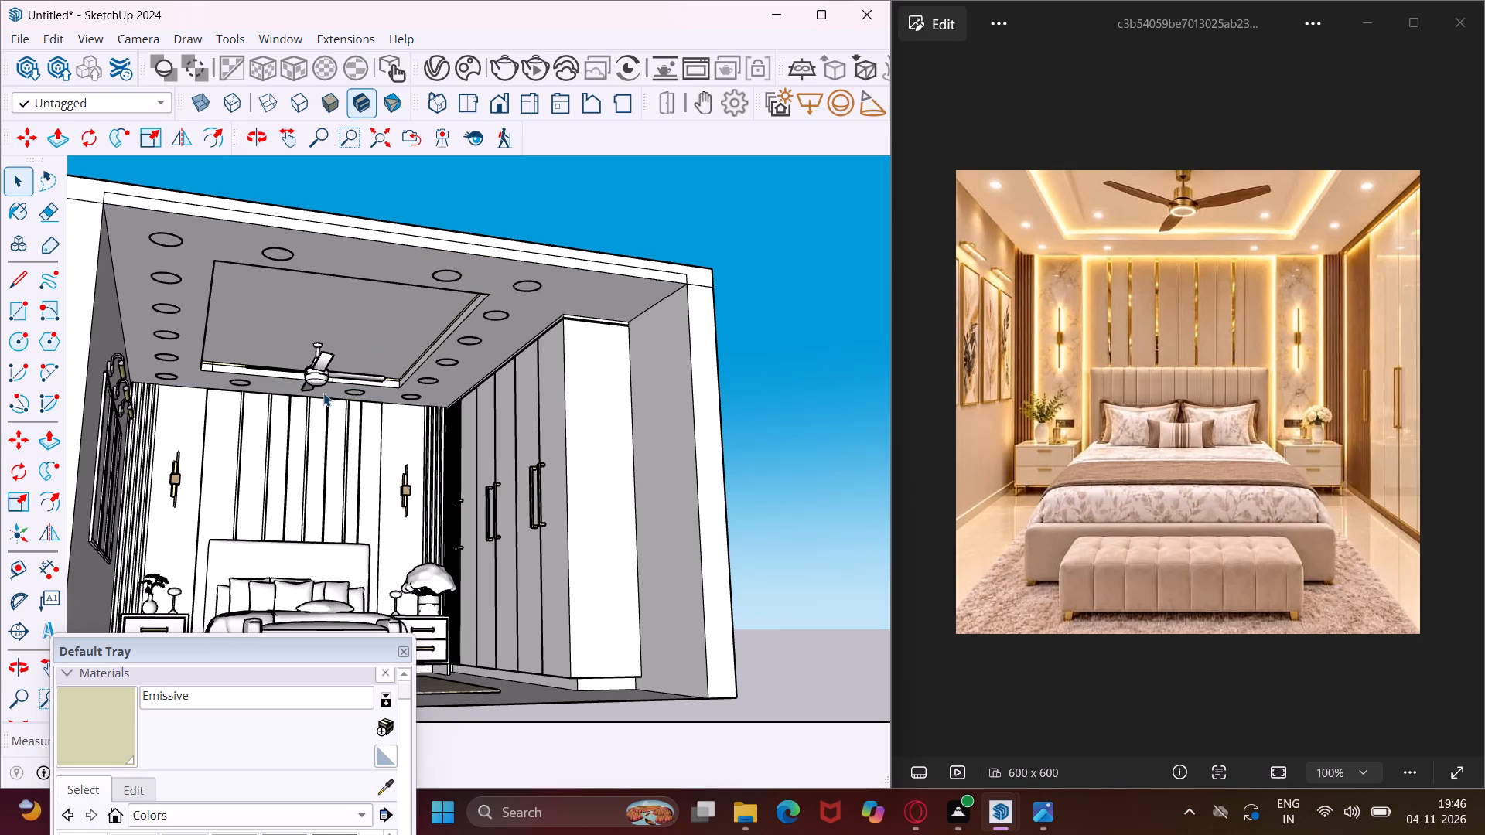
Recess the emissive strip on the tray's wardrobe side slightly into the ceiling edge with Push/Pull.
scroll(323, 393, "down", 5)
scroll(375, 362, "up", 6)
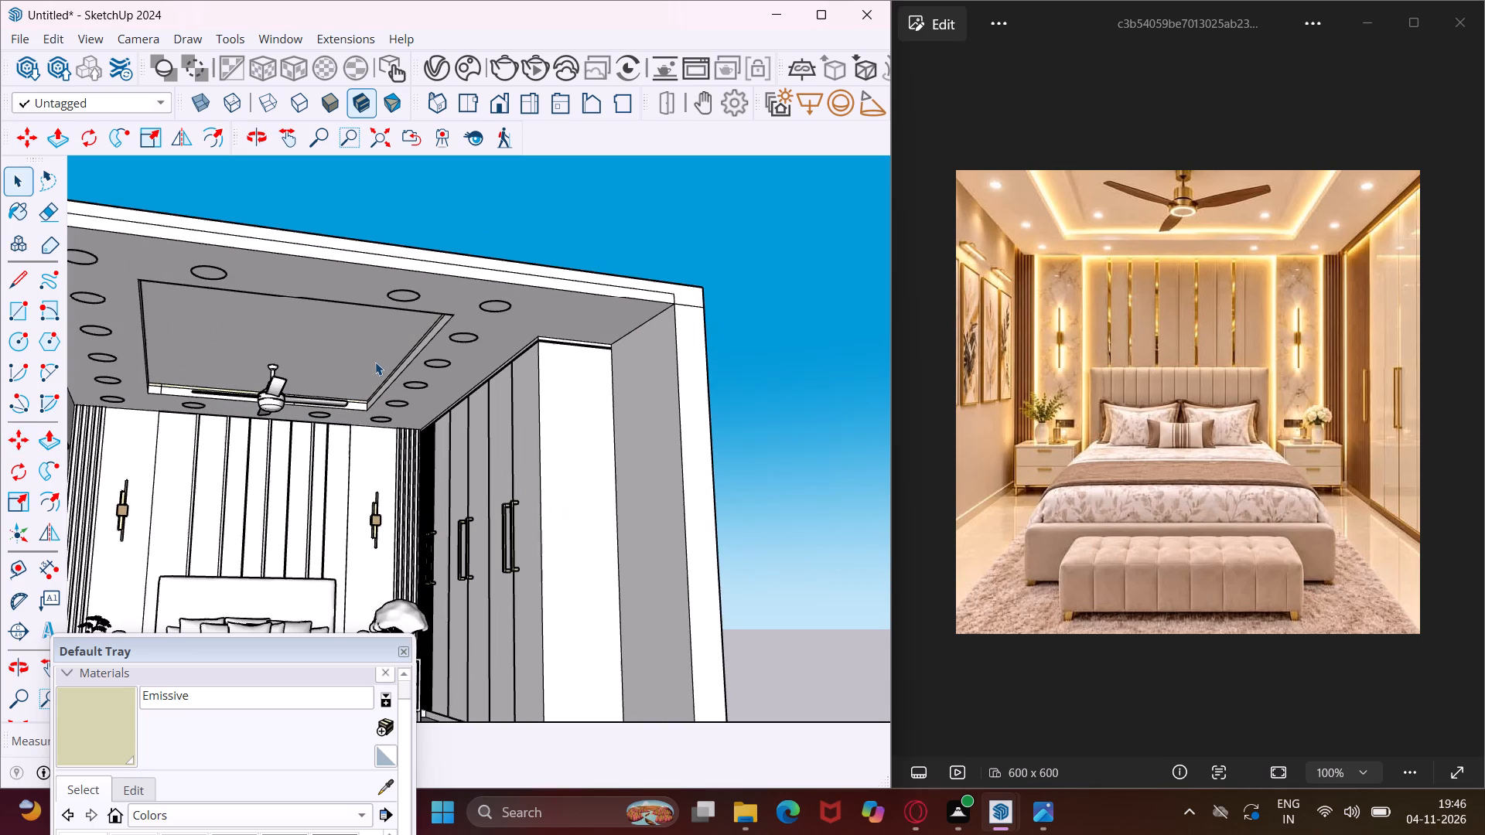
middle_click_drag(375, 362, 379, 377)
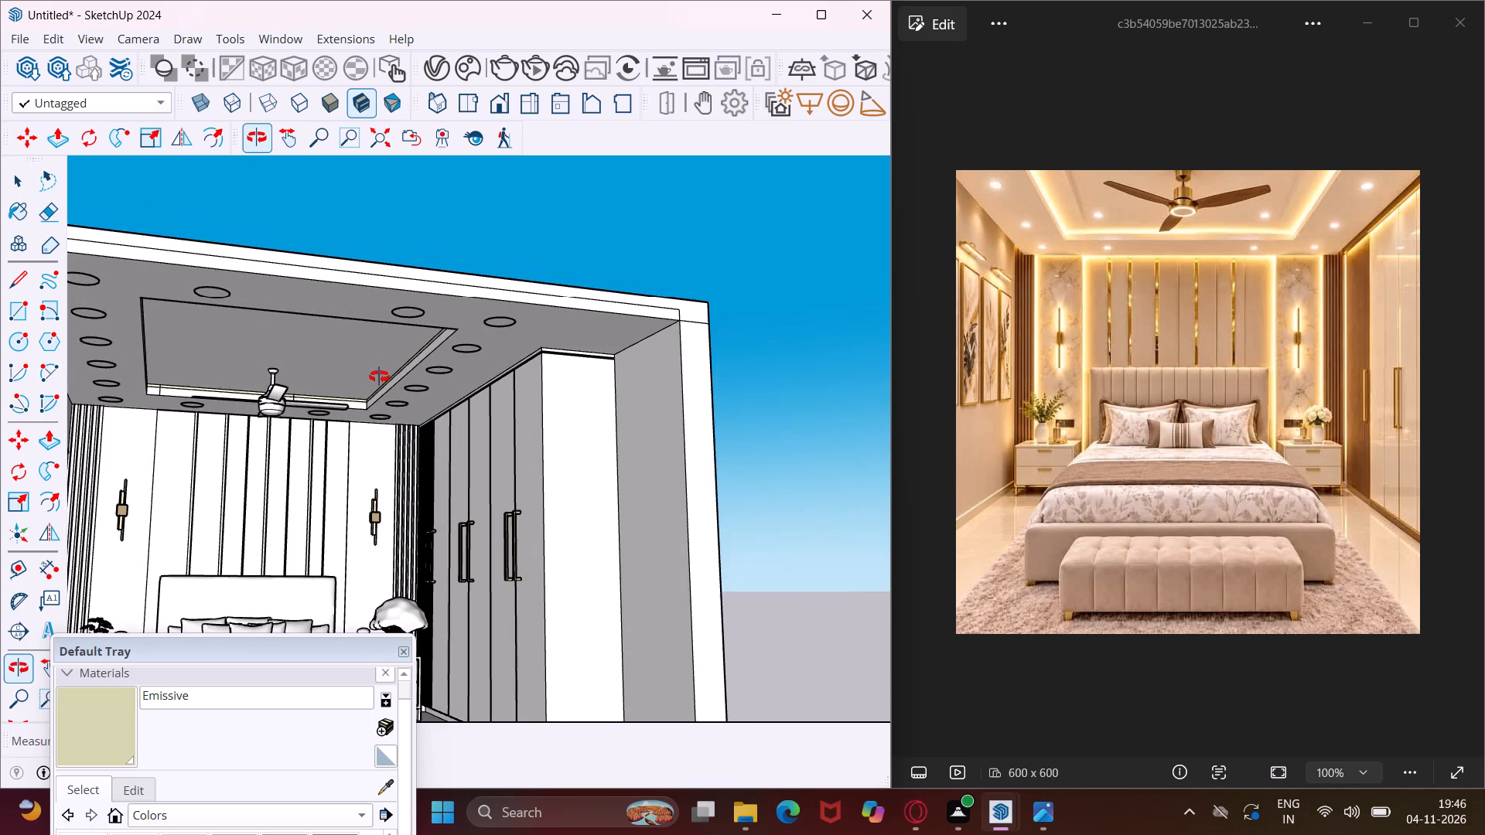
middle_click_drag(379, 377, 379, 378)
scroll(390, 382, "up", 9)
middle_click_drag(412, 349, 445, 367)
scroll(504, 356, "up", 9)
middle_click_drag(518, 352, 563, 388)
scroll(593, 409, "up", 2)
left_click(596, 419)
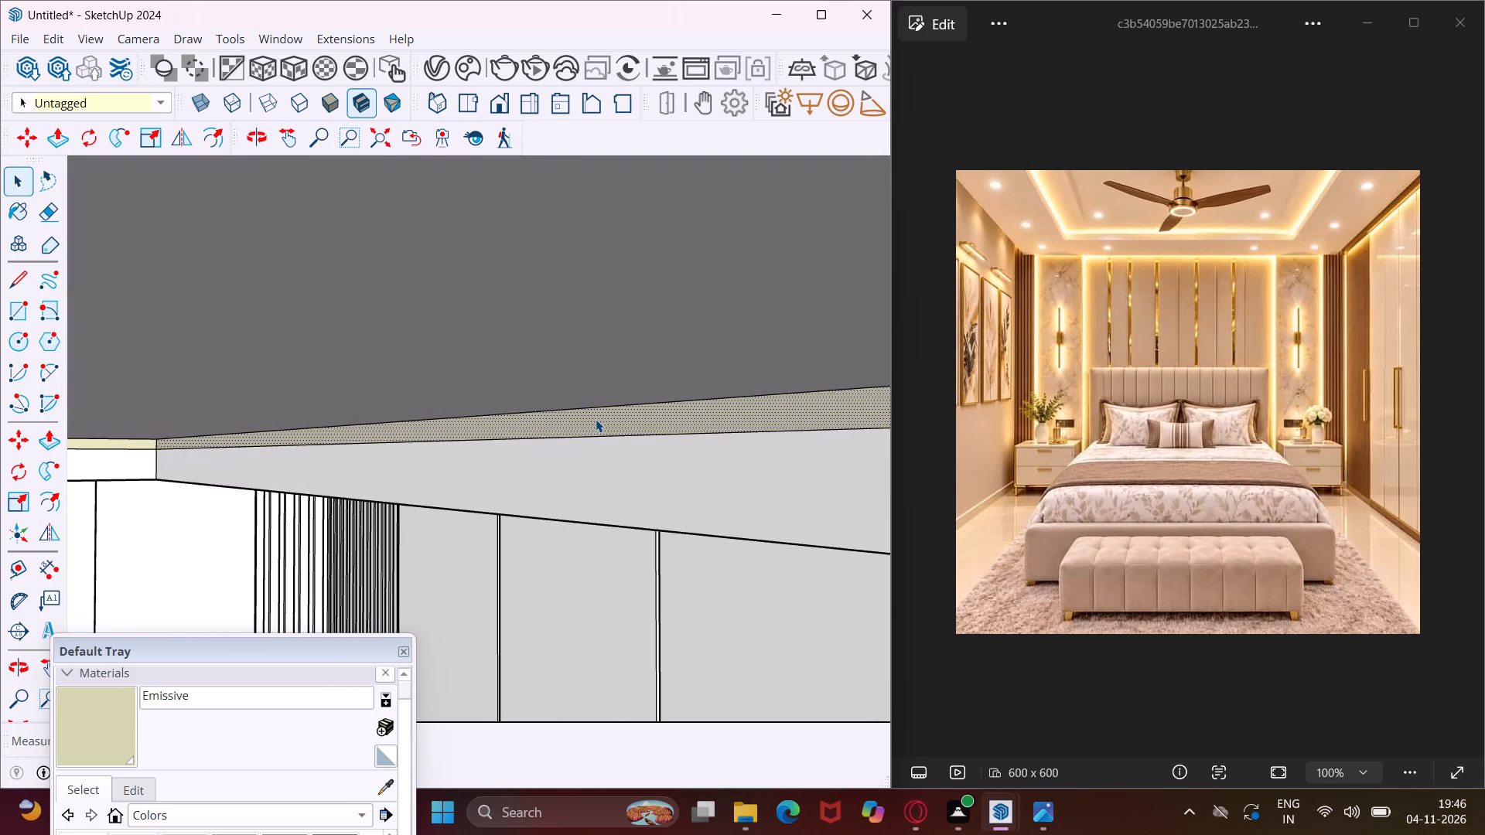
key("p")
left_click(596, 419)
left_click(616, 417)
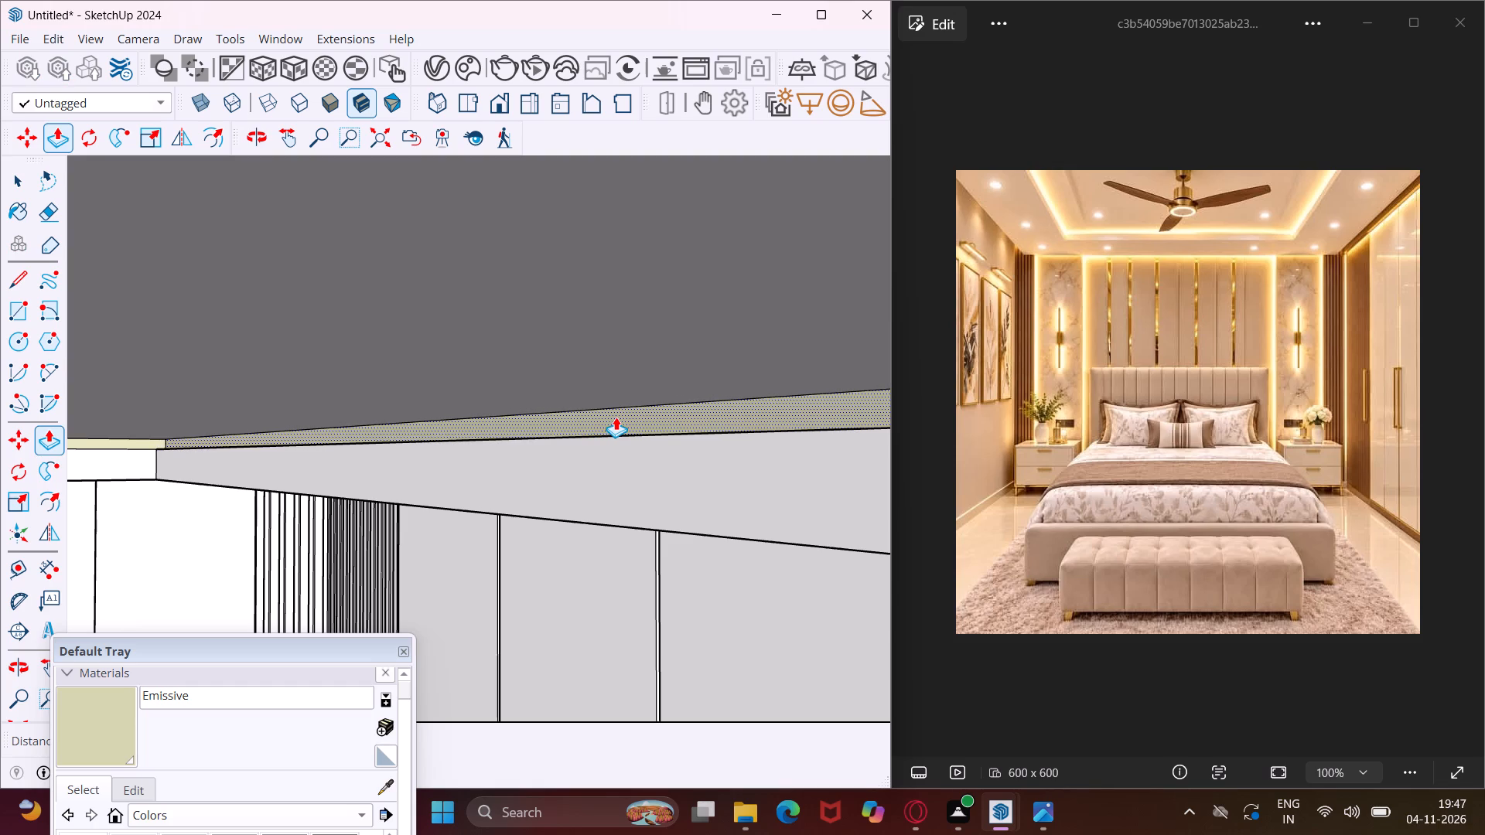
key("Escape")
Repeat the same Push/Pull distance on the headboard-side emissive strip at the tray's wardrobe corner.
scroll(152, 451, "up", 2)
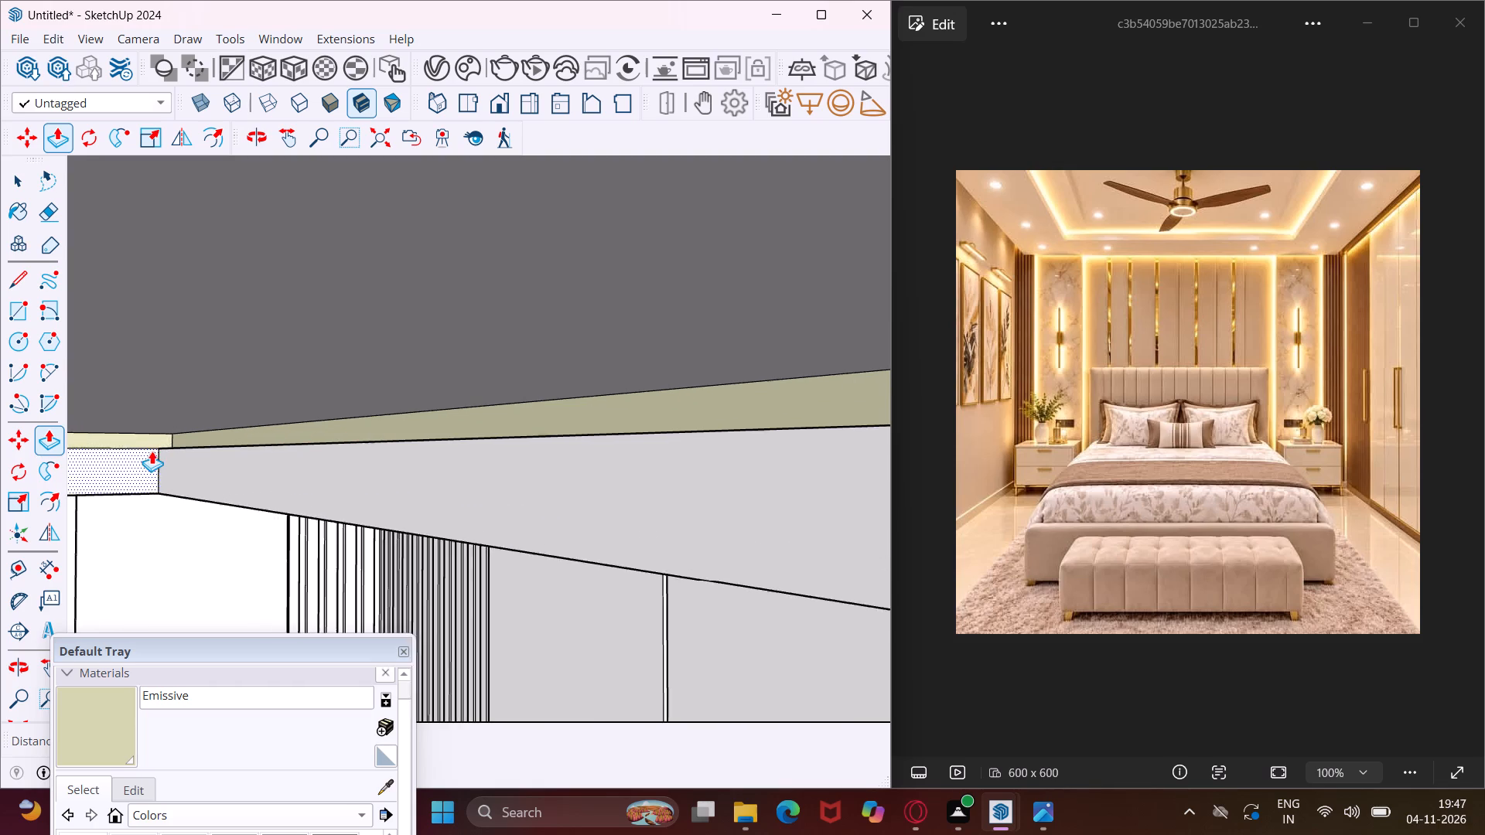
scroll(152, 451, "up", 5)
double_click(141, 443)
scroll(172, 432, "up", 1)
scroll(172, 432, "down", 6)
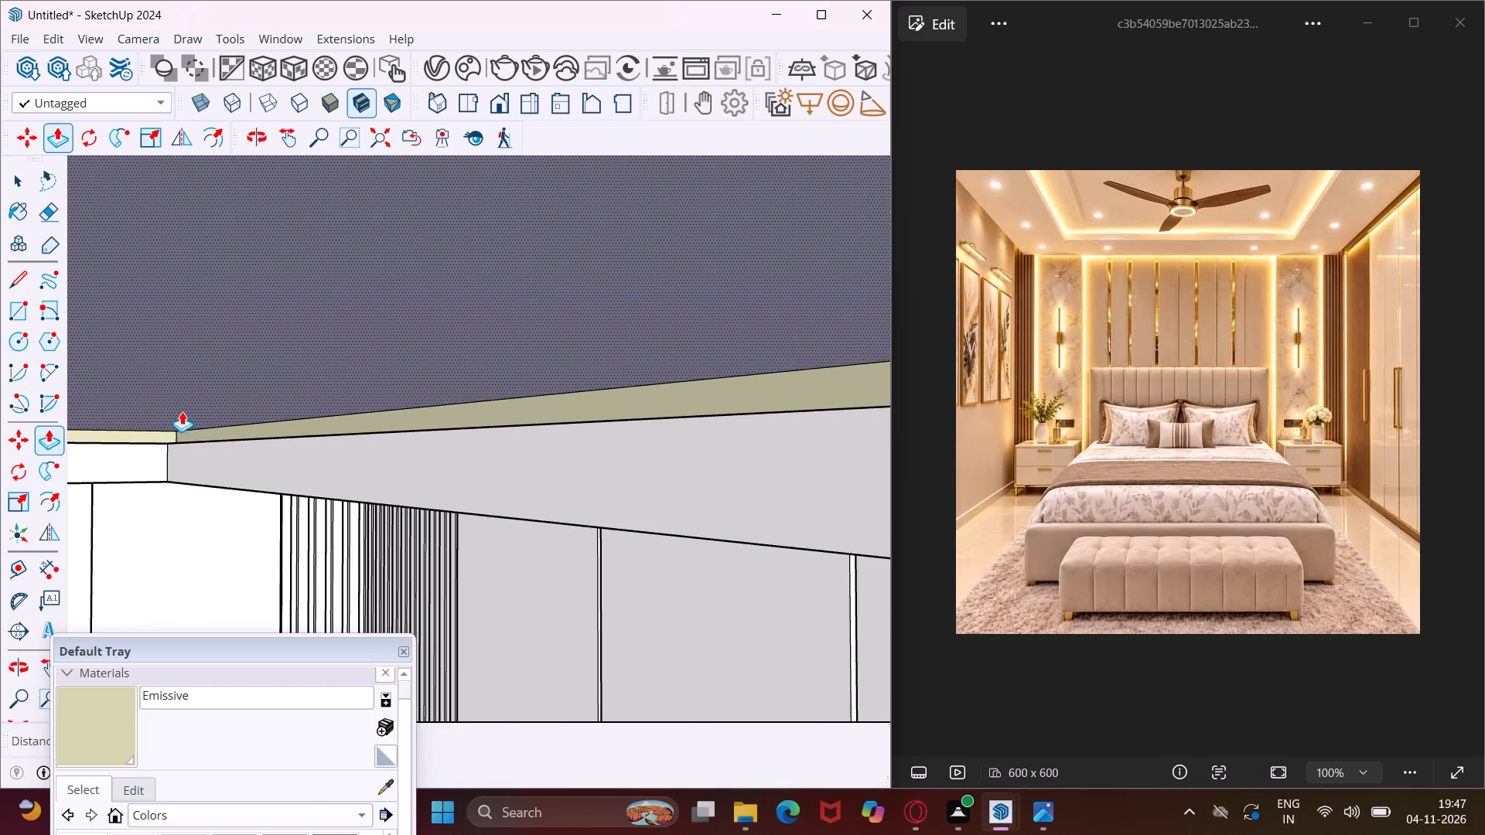
Recess the emissive strip on the tray's artwork-wall side by the same Push/Pull distance.
scroll(182, 411, "down", 16)
scroll(235, 367, "down", 4)
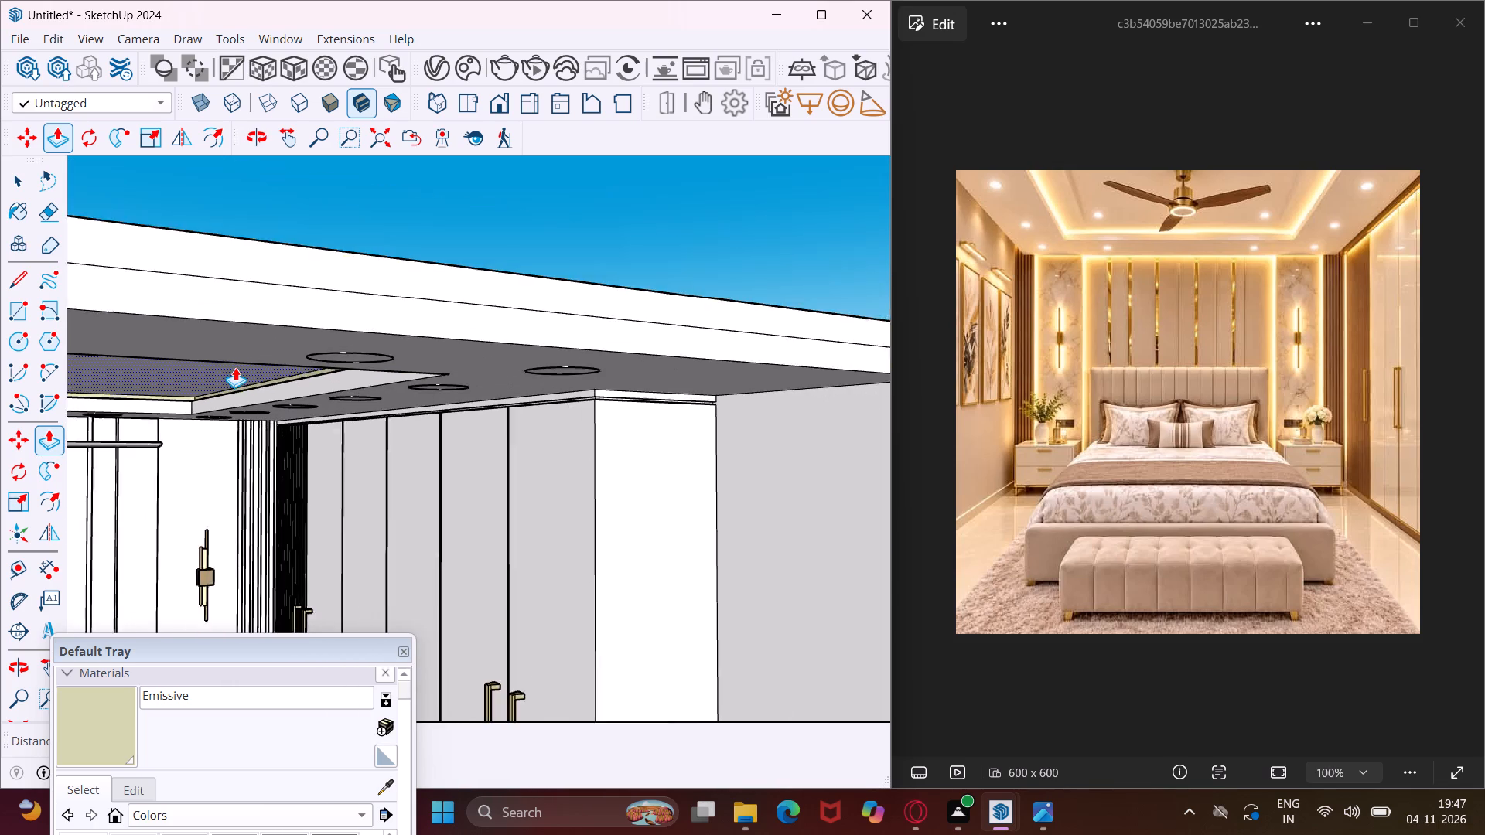
scroll(235, 367, "down", 9)
scroll(333, 342, "down", 4)
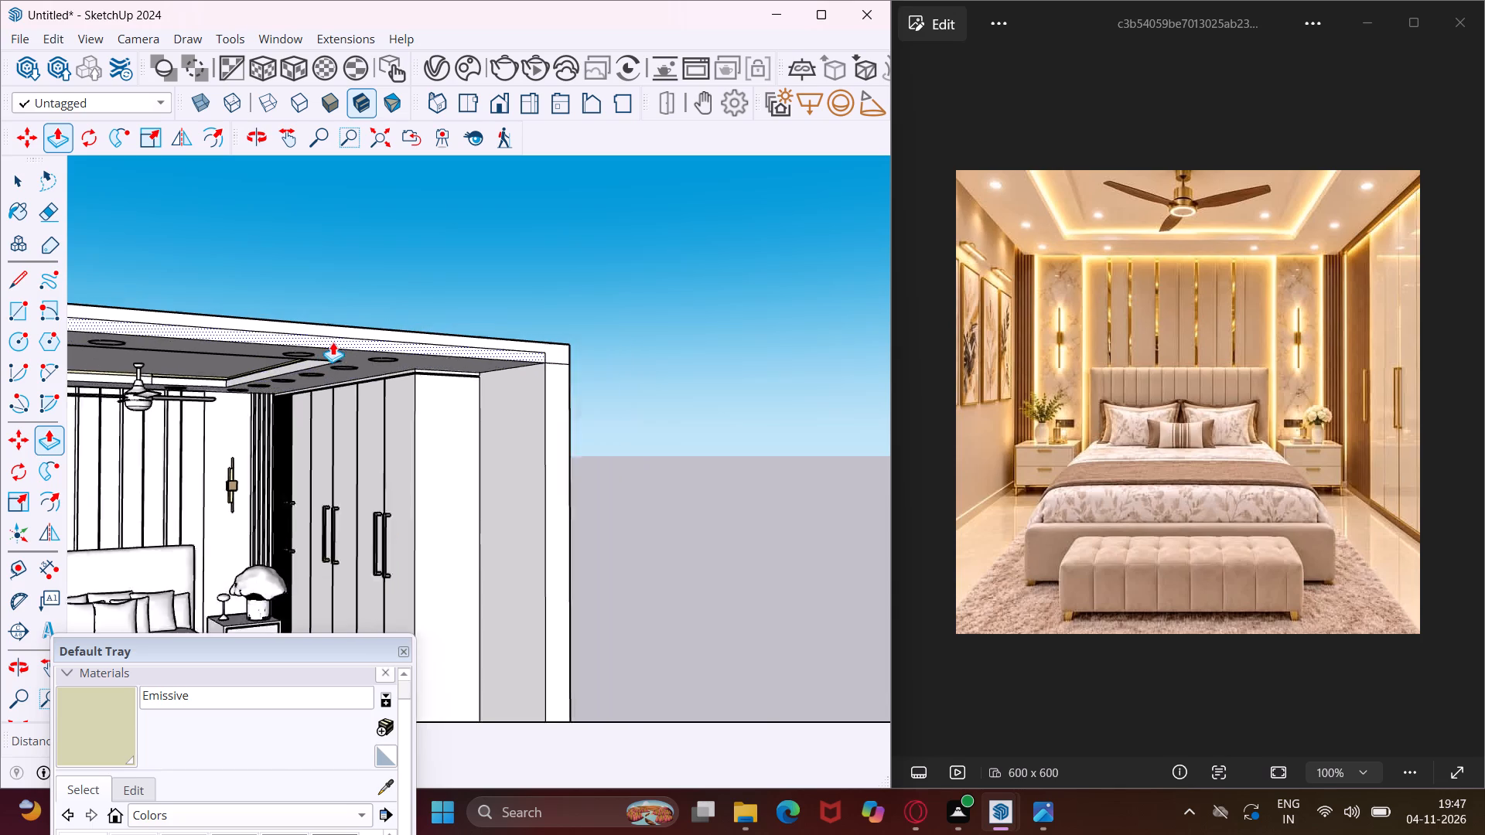
scroll(333, 342, "down", 8)
middle_click_drag(333, 371, 142, 408)
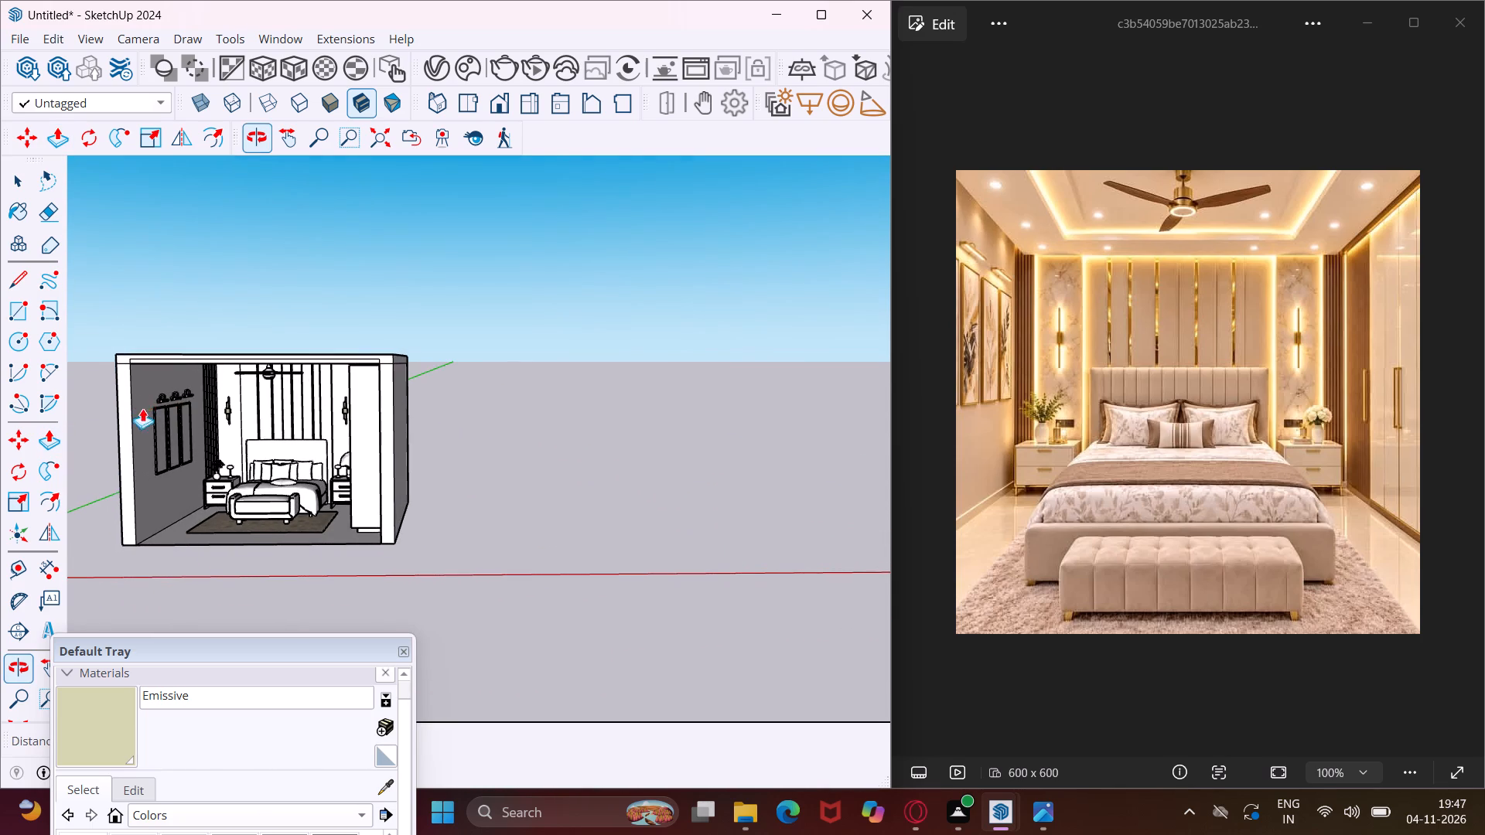
scroll(224, 377, "up", 11)
middle_click_drag(236, 388, 221, 357)
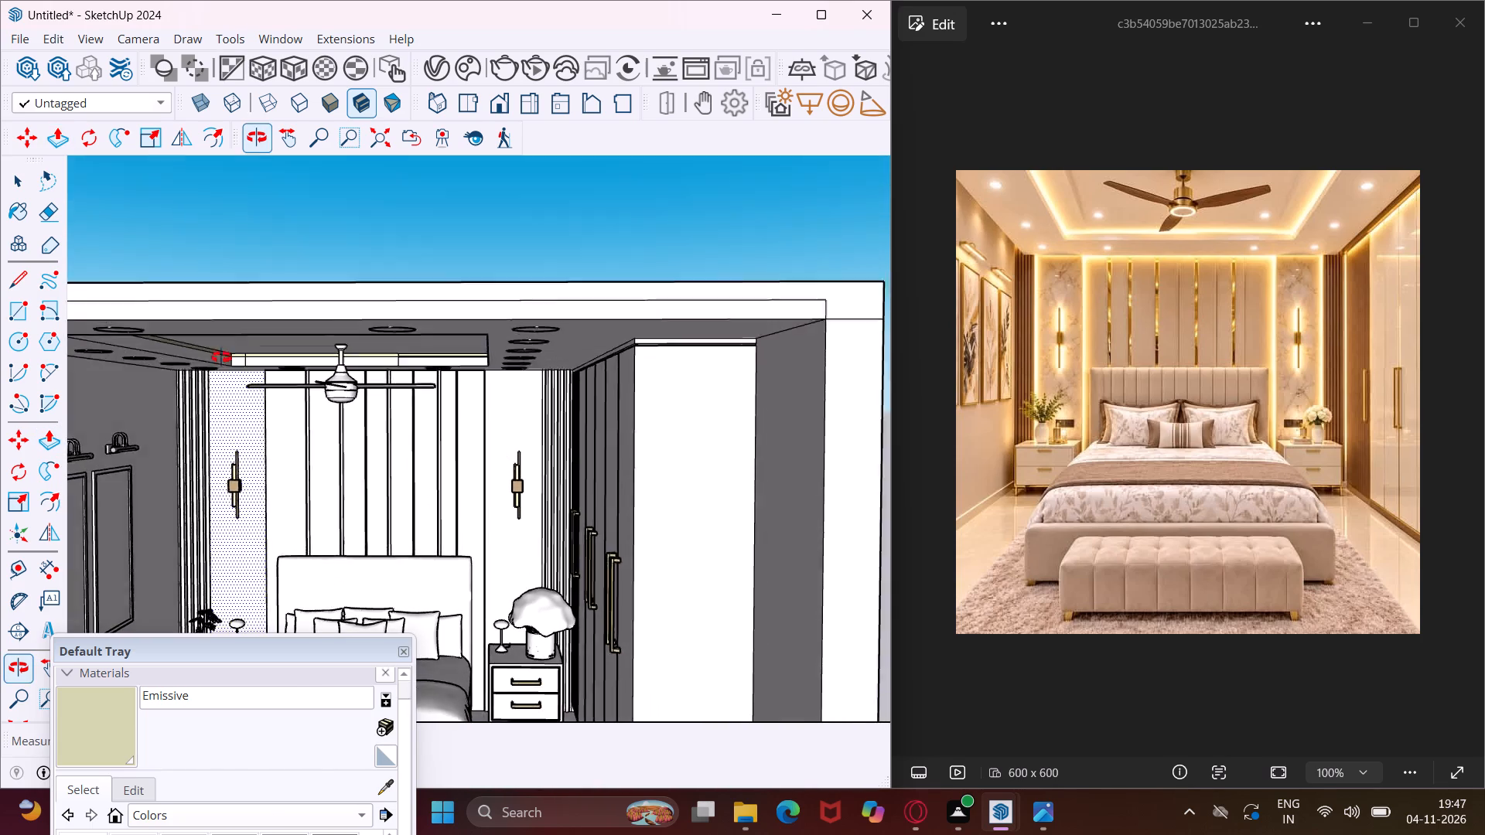
middle_click_drag(221, 357, 225, 342)
scroll(225, 343, "up", 18)
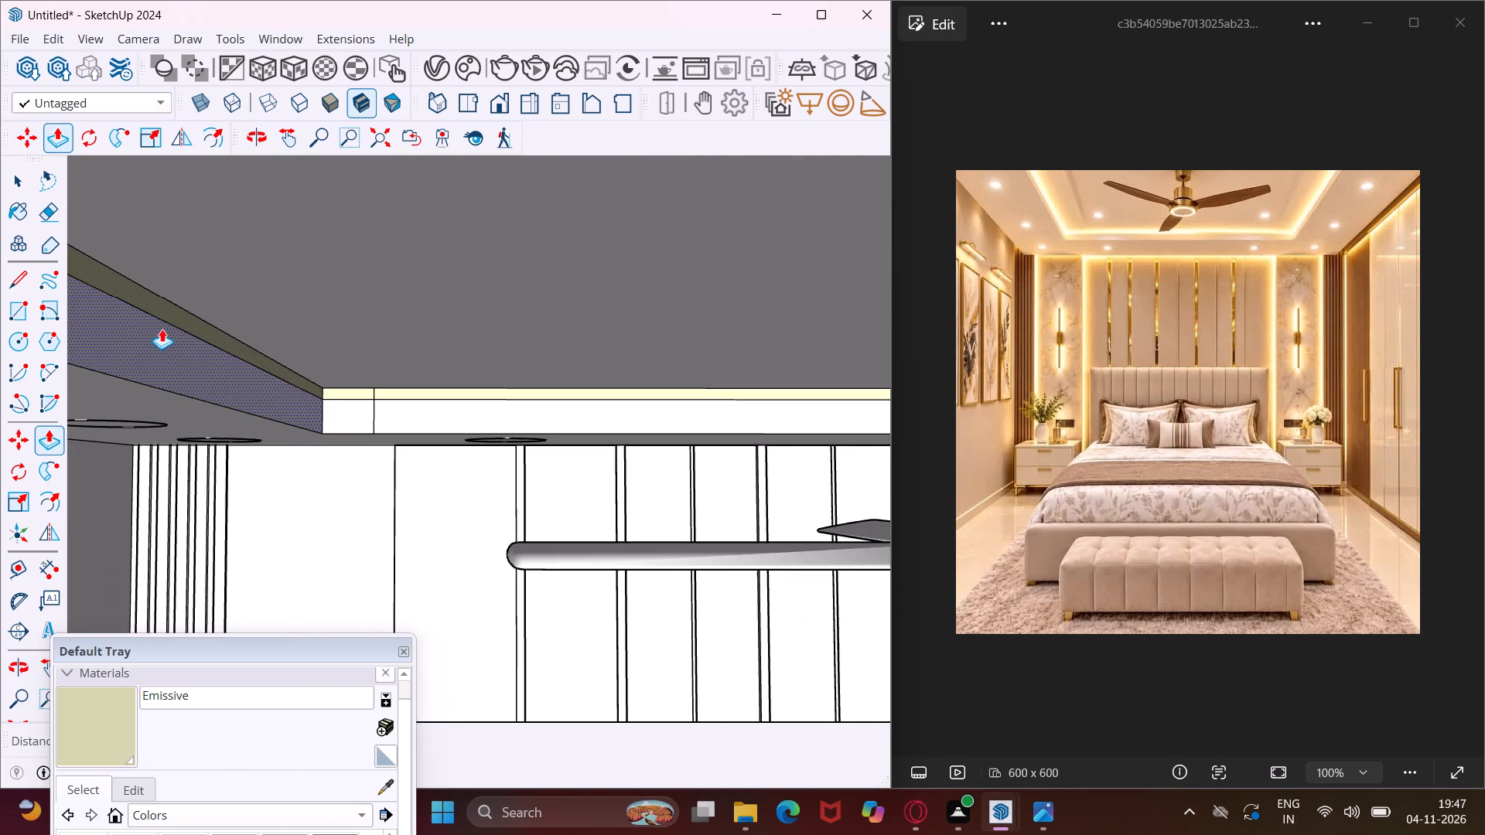
scroll(161, 322, "up", 4)
double_click(158, 308)
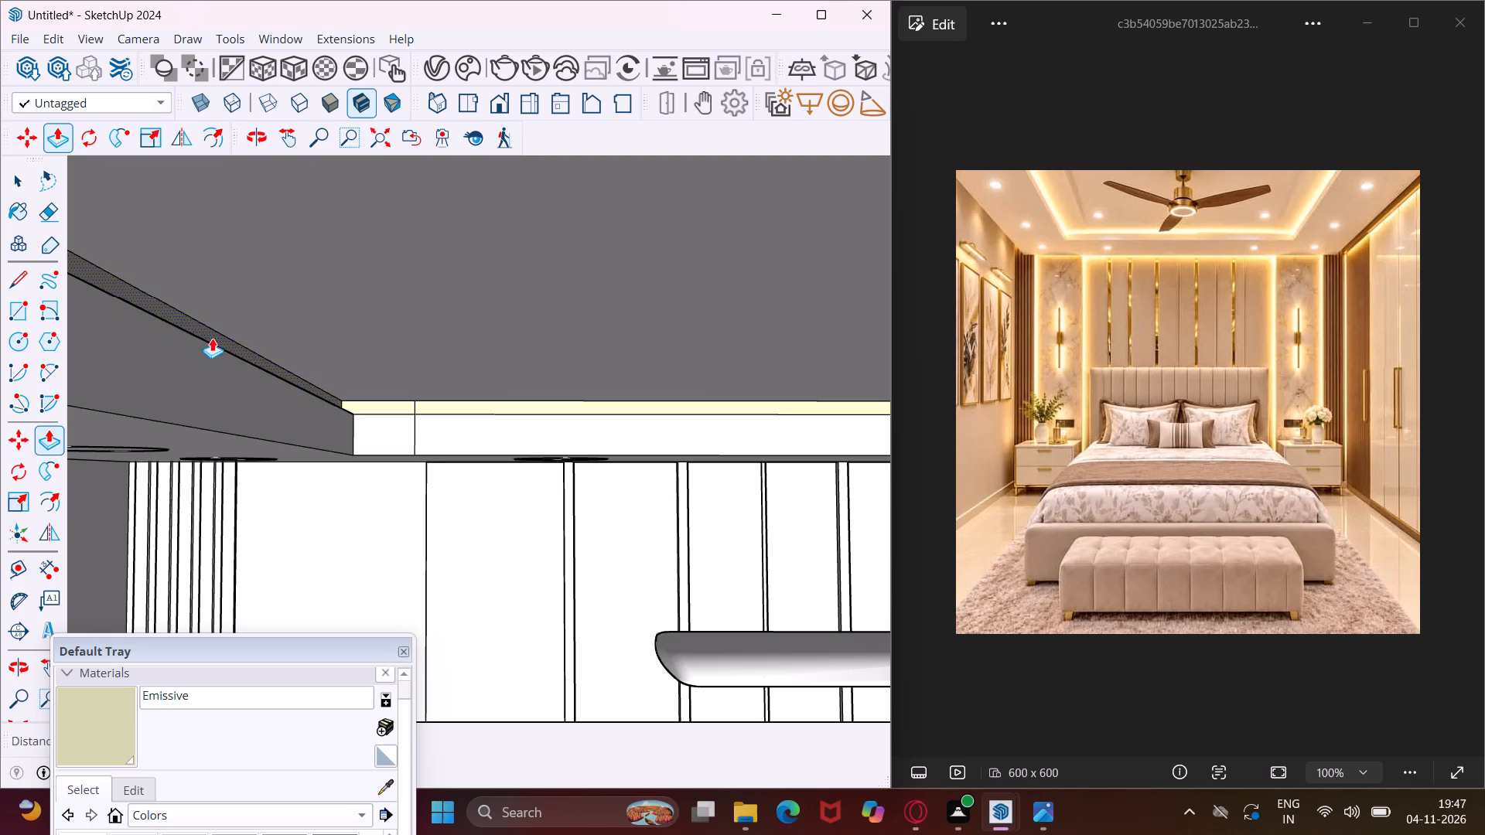
Repeat the same Push/Pull distance on the short headboard-side emissive strip at the tray's artwork-wall corner.
scroll(370, 373, "up", 10)
double_click(399, 428)
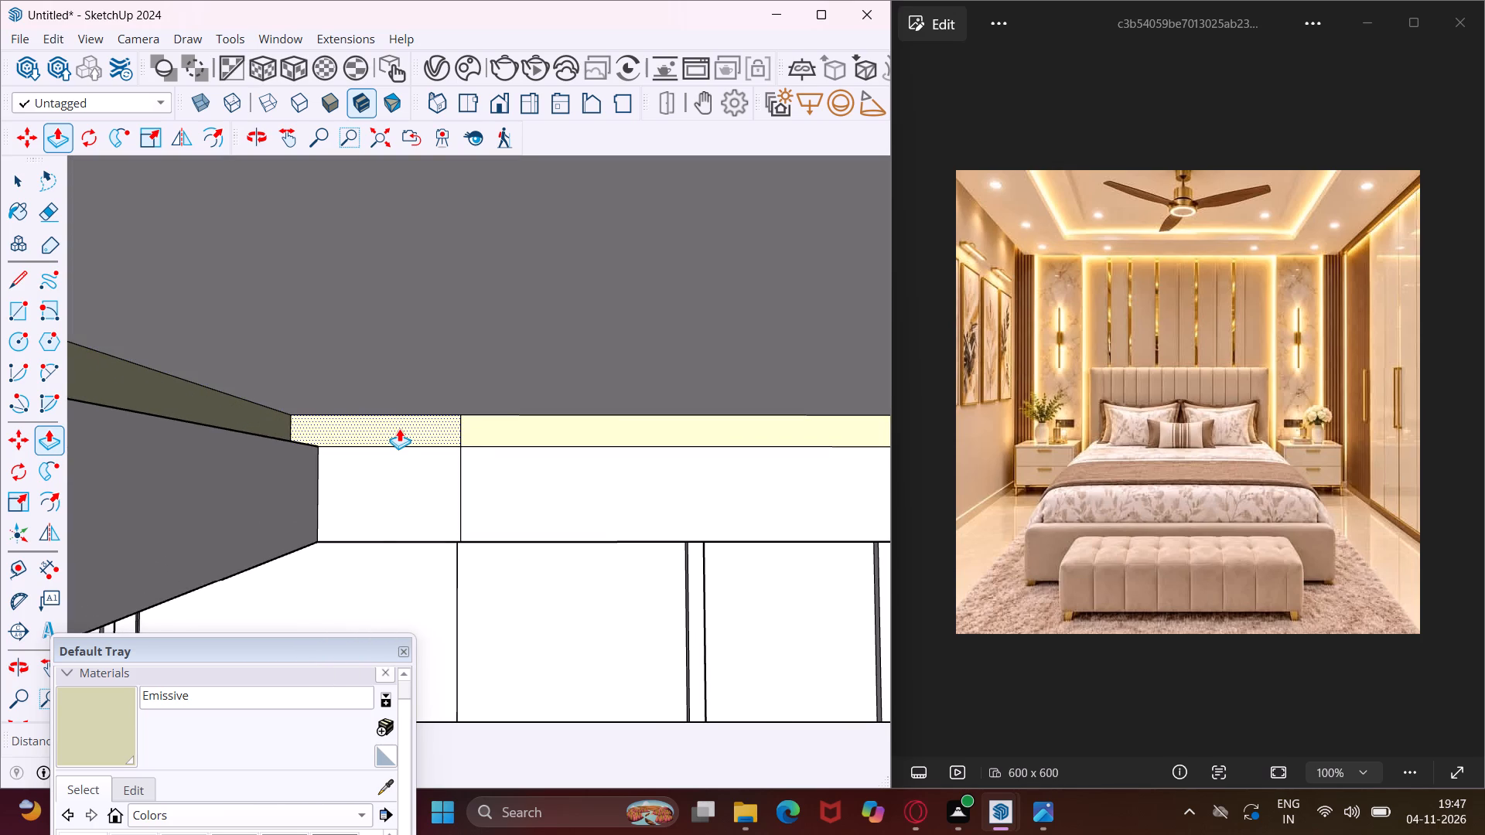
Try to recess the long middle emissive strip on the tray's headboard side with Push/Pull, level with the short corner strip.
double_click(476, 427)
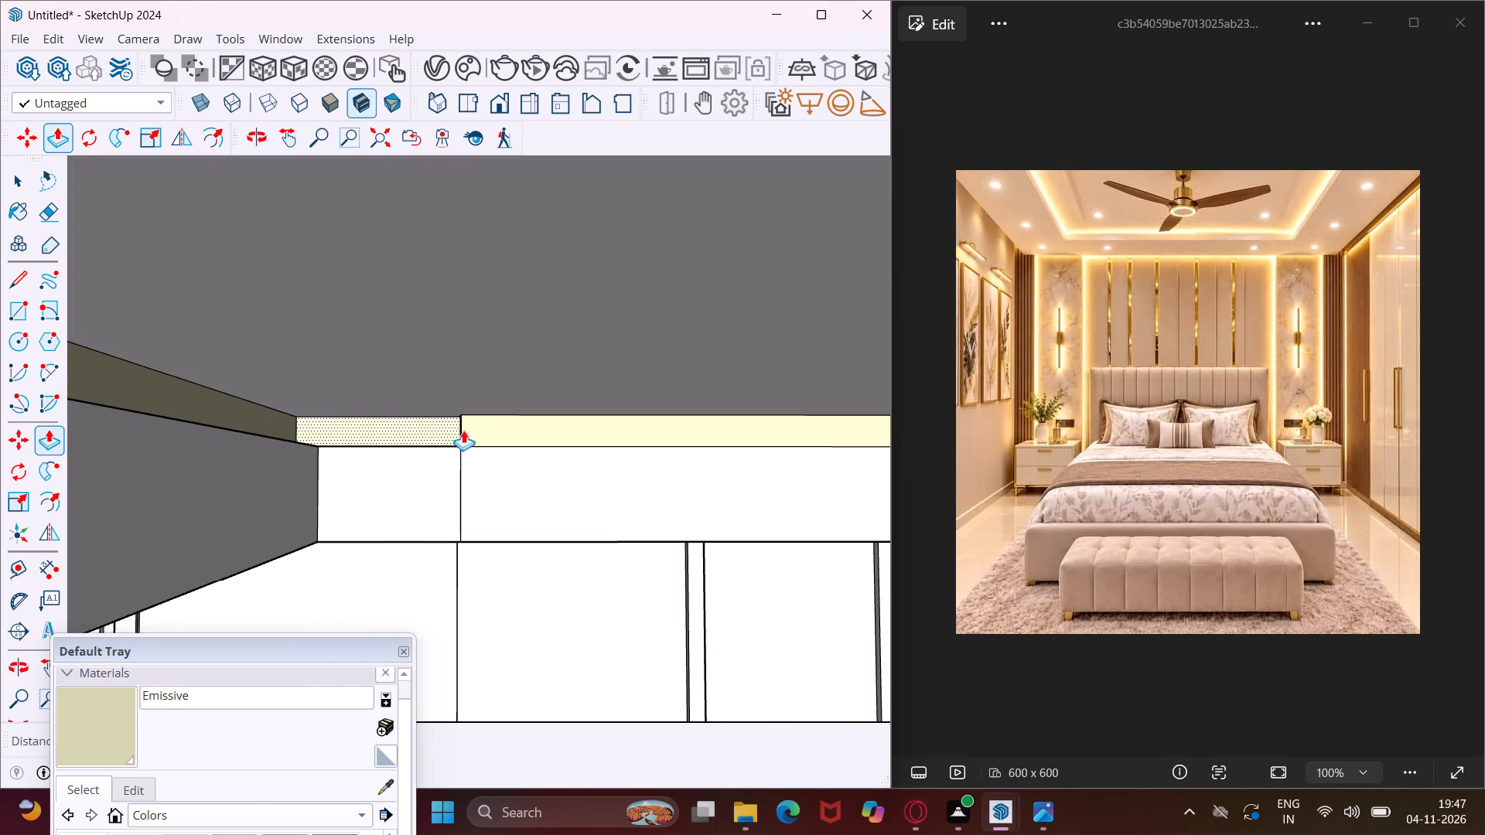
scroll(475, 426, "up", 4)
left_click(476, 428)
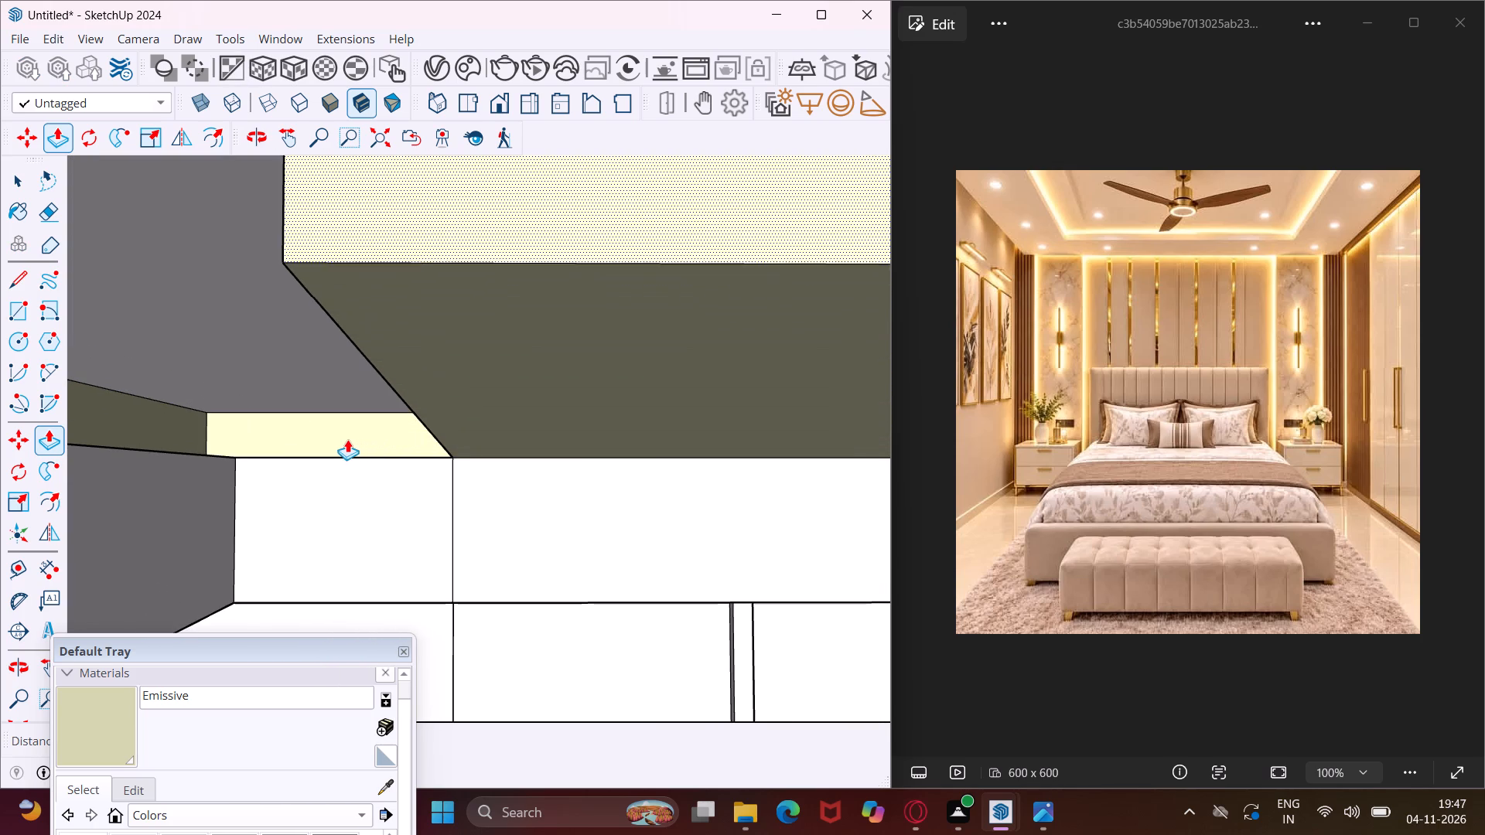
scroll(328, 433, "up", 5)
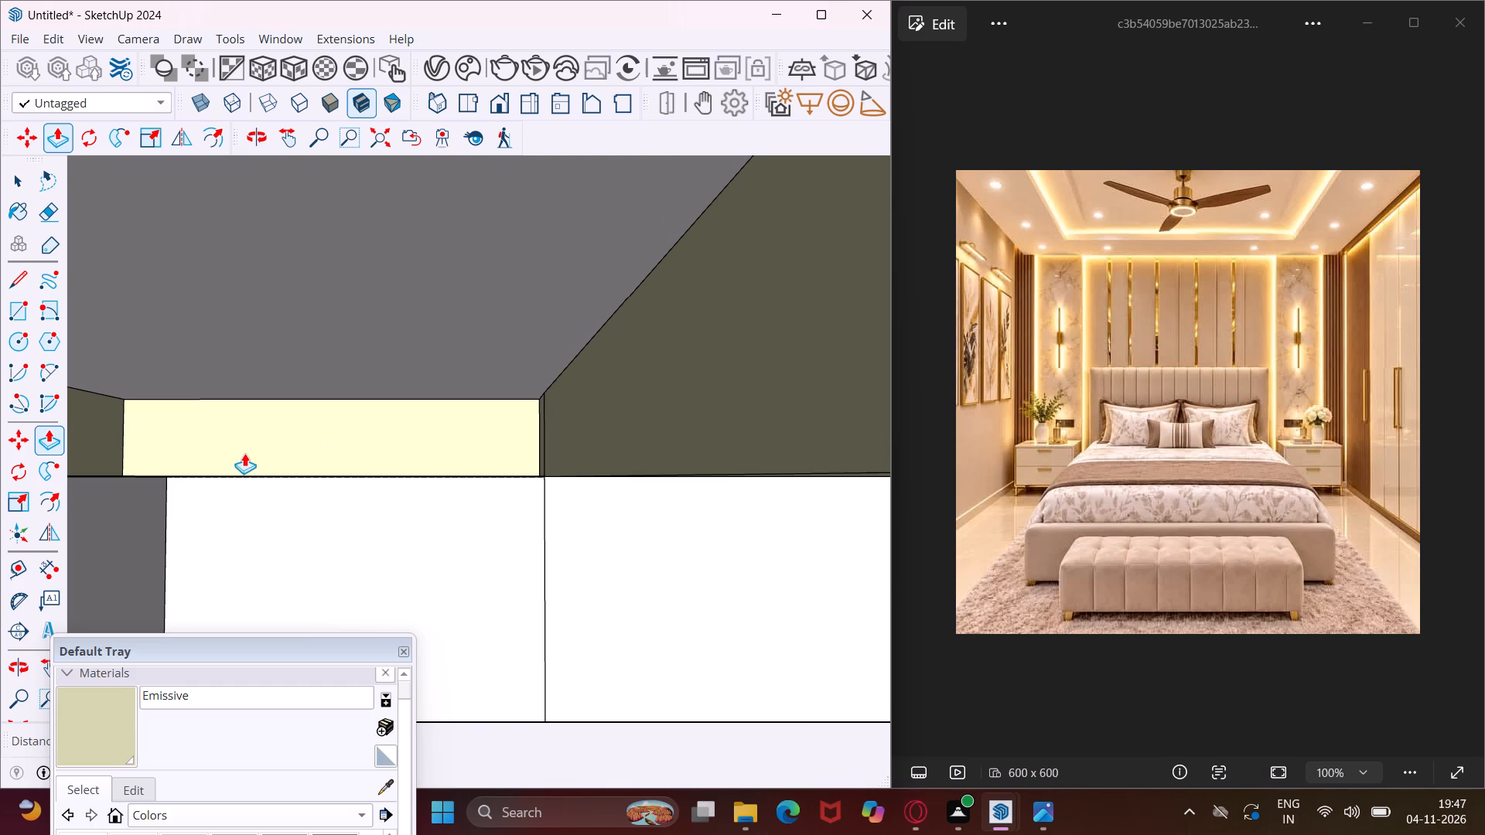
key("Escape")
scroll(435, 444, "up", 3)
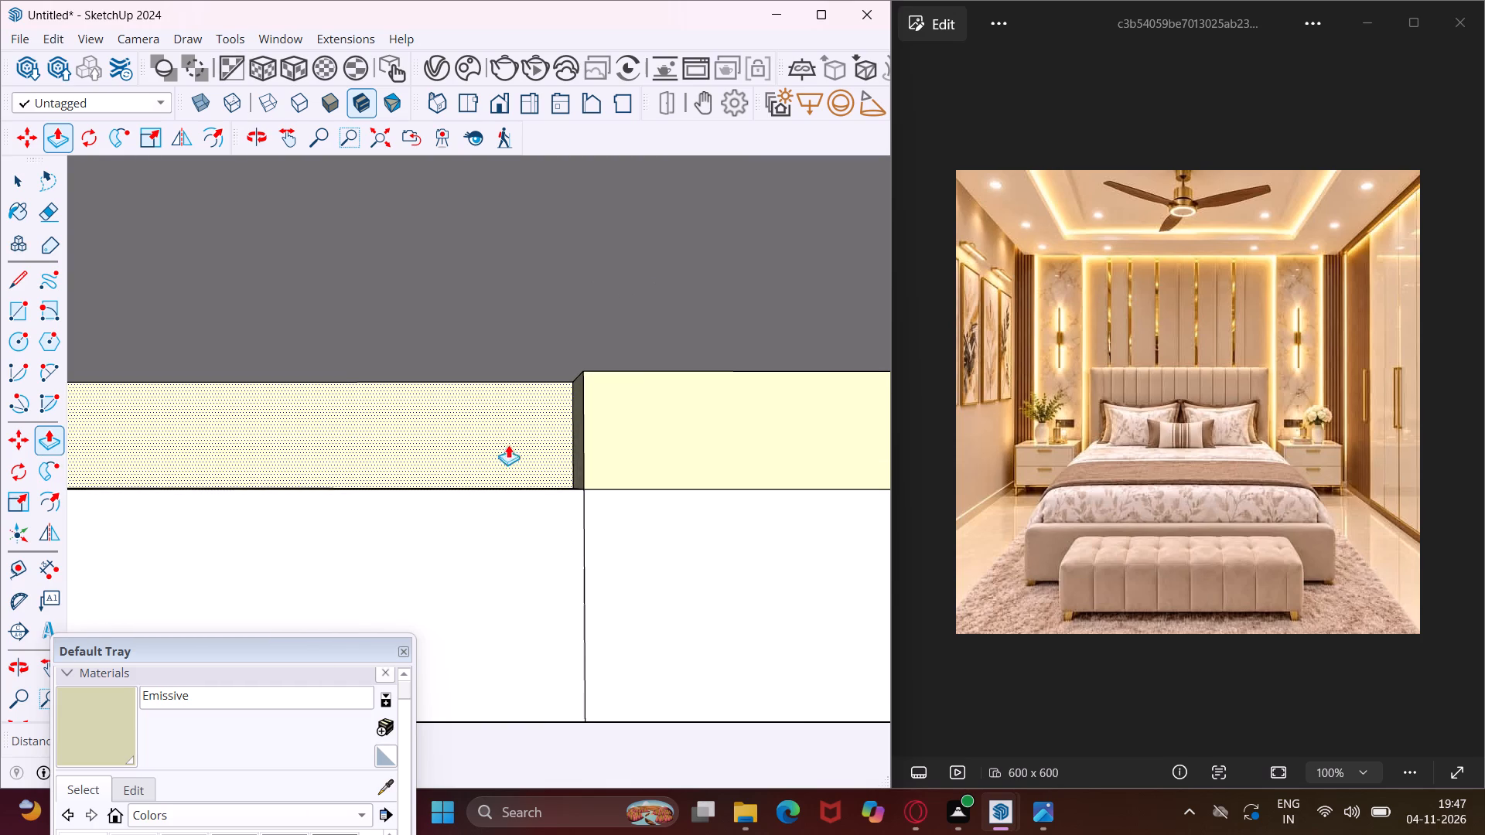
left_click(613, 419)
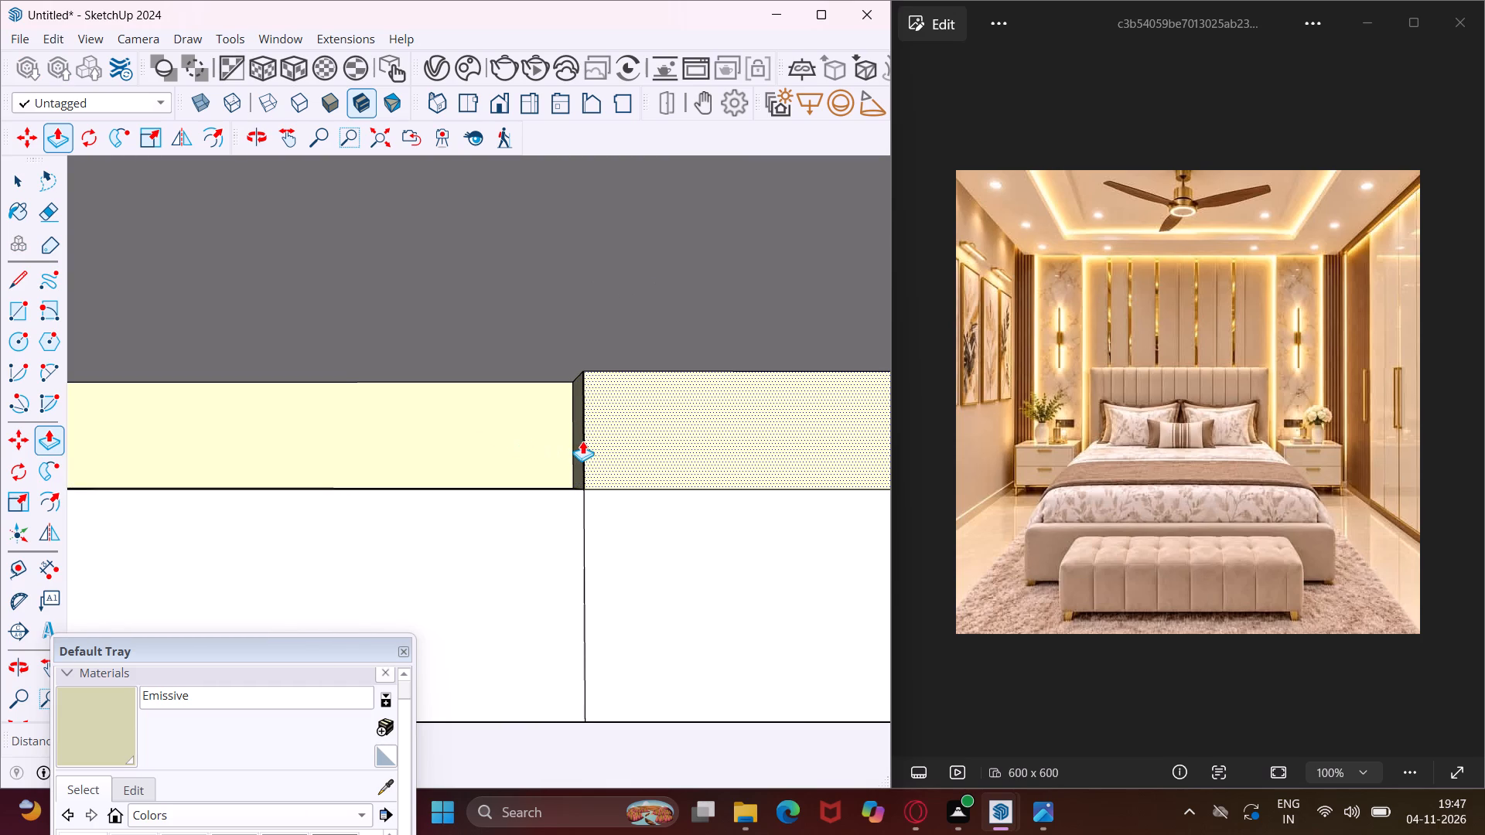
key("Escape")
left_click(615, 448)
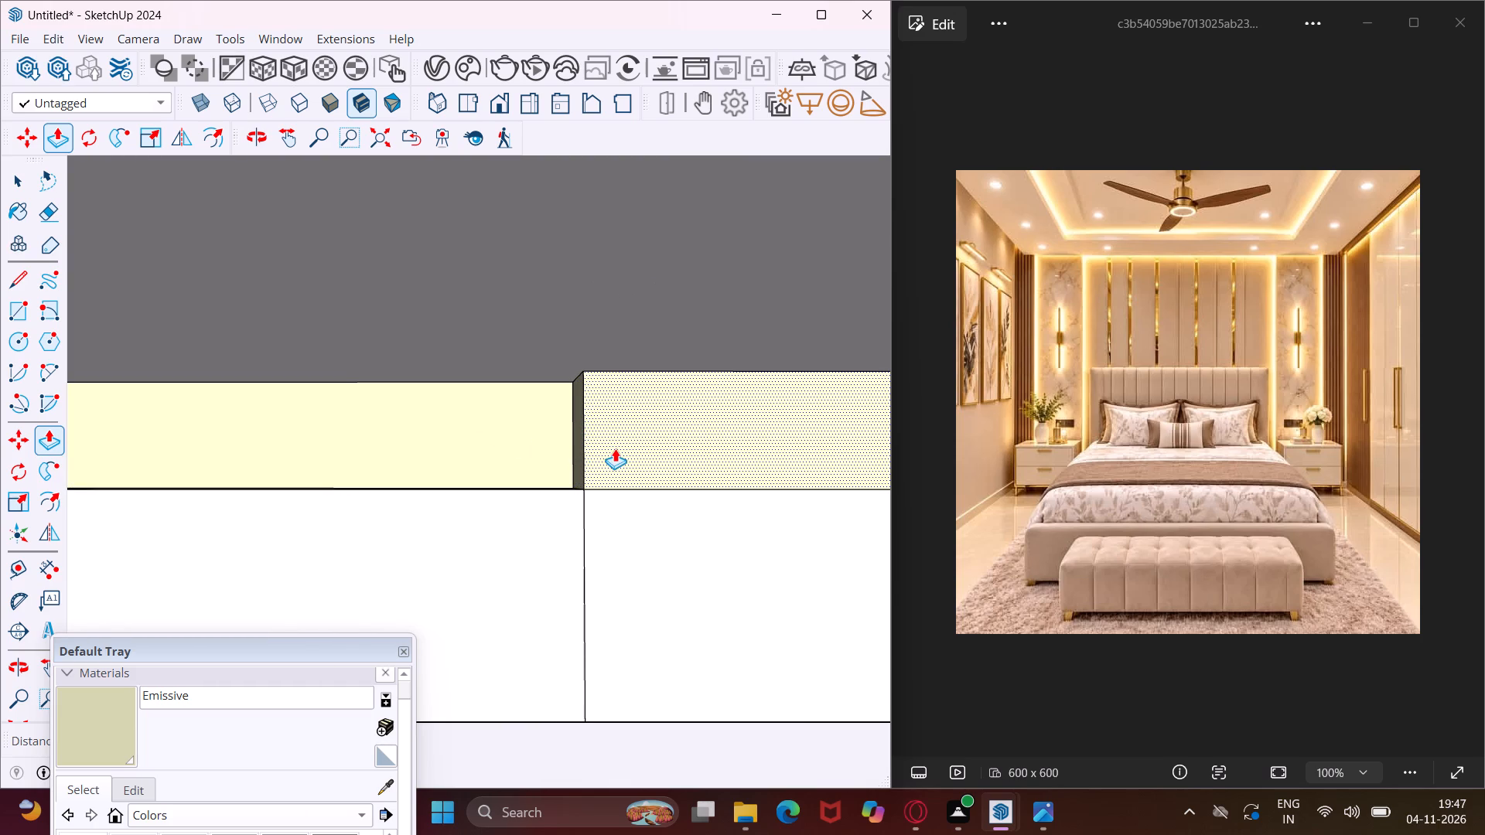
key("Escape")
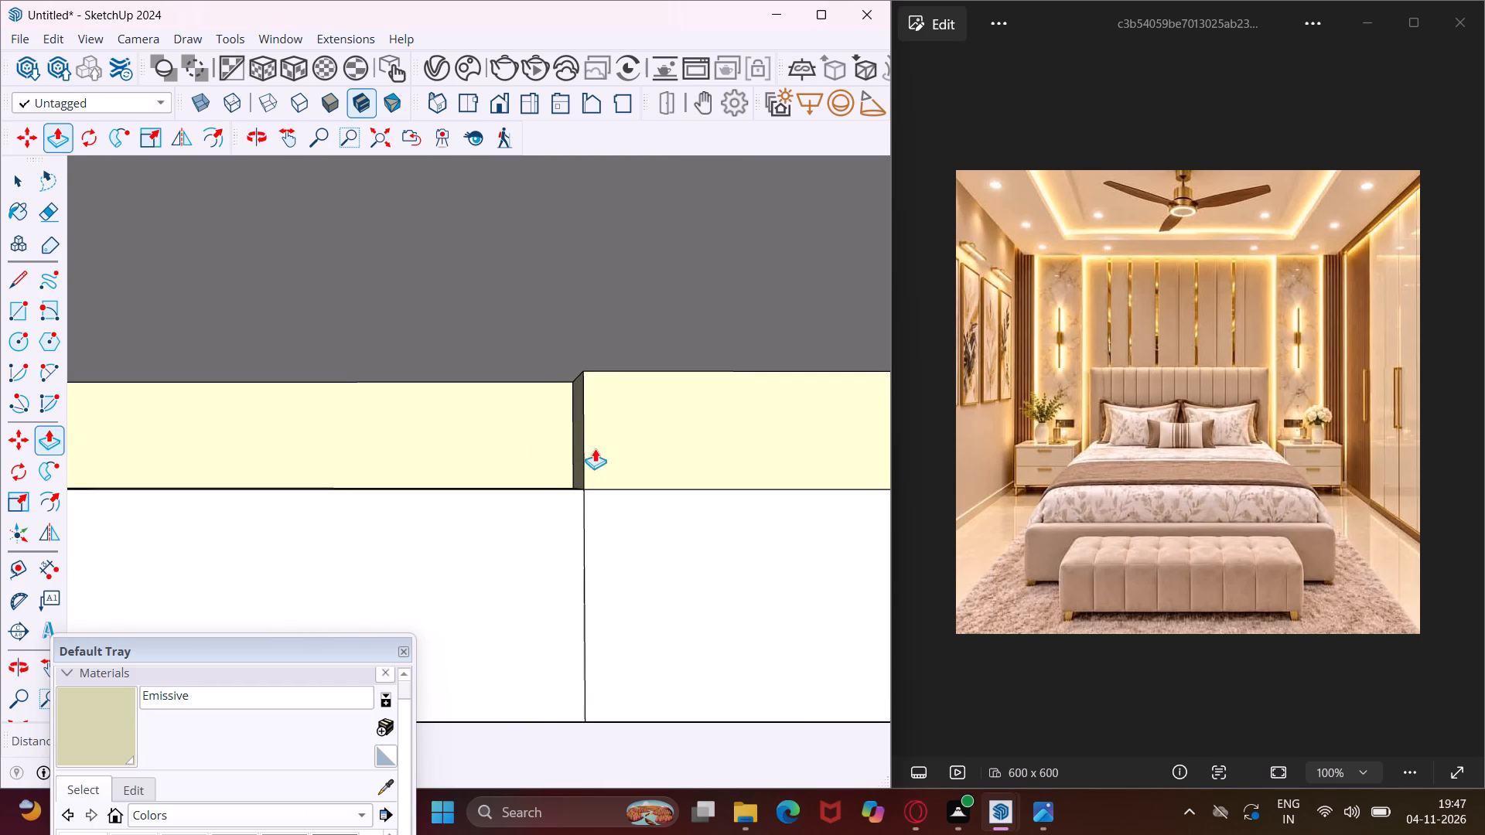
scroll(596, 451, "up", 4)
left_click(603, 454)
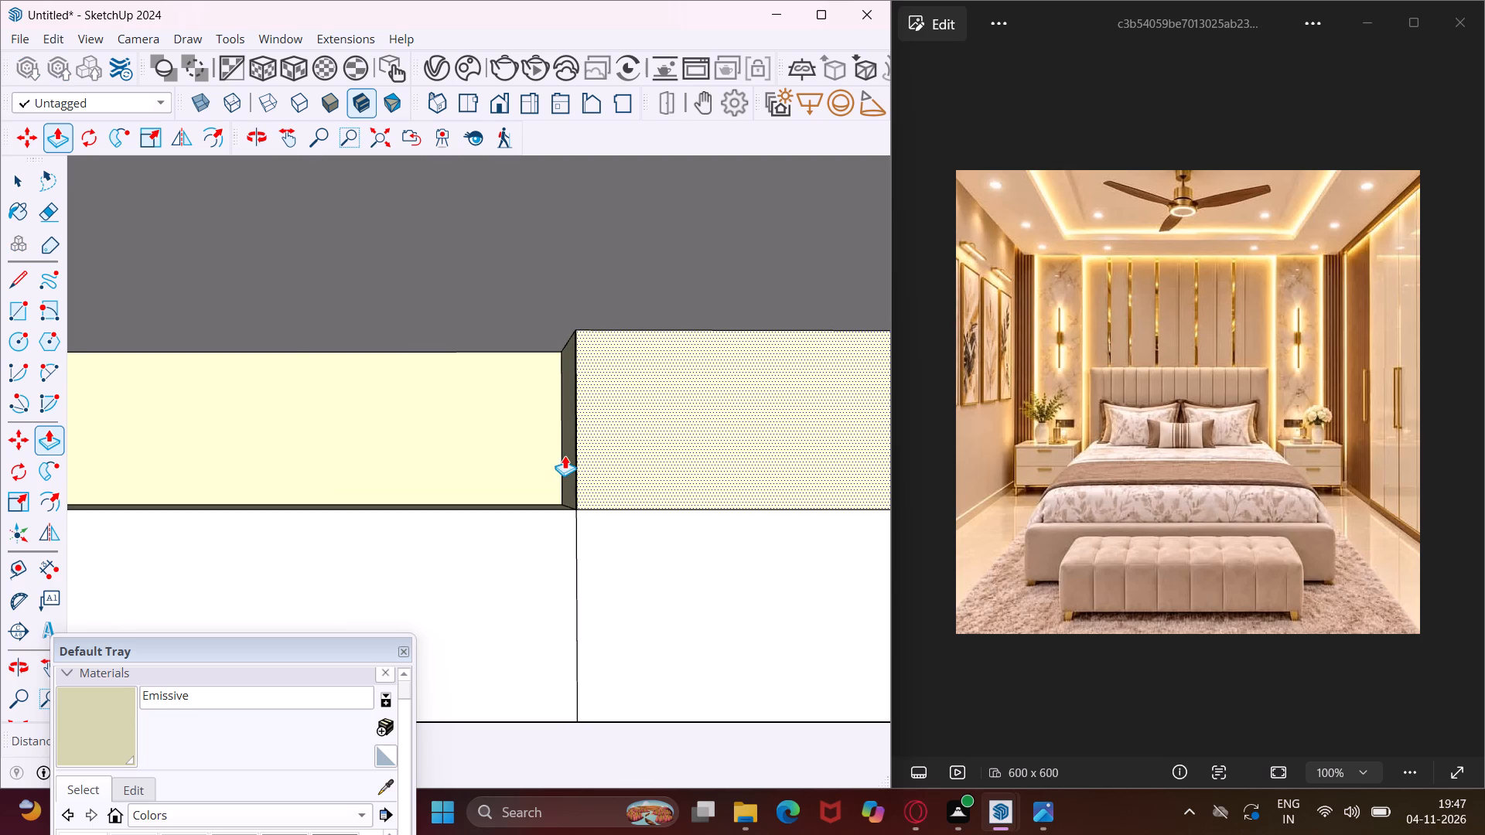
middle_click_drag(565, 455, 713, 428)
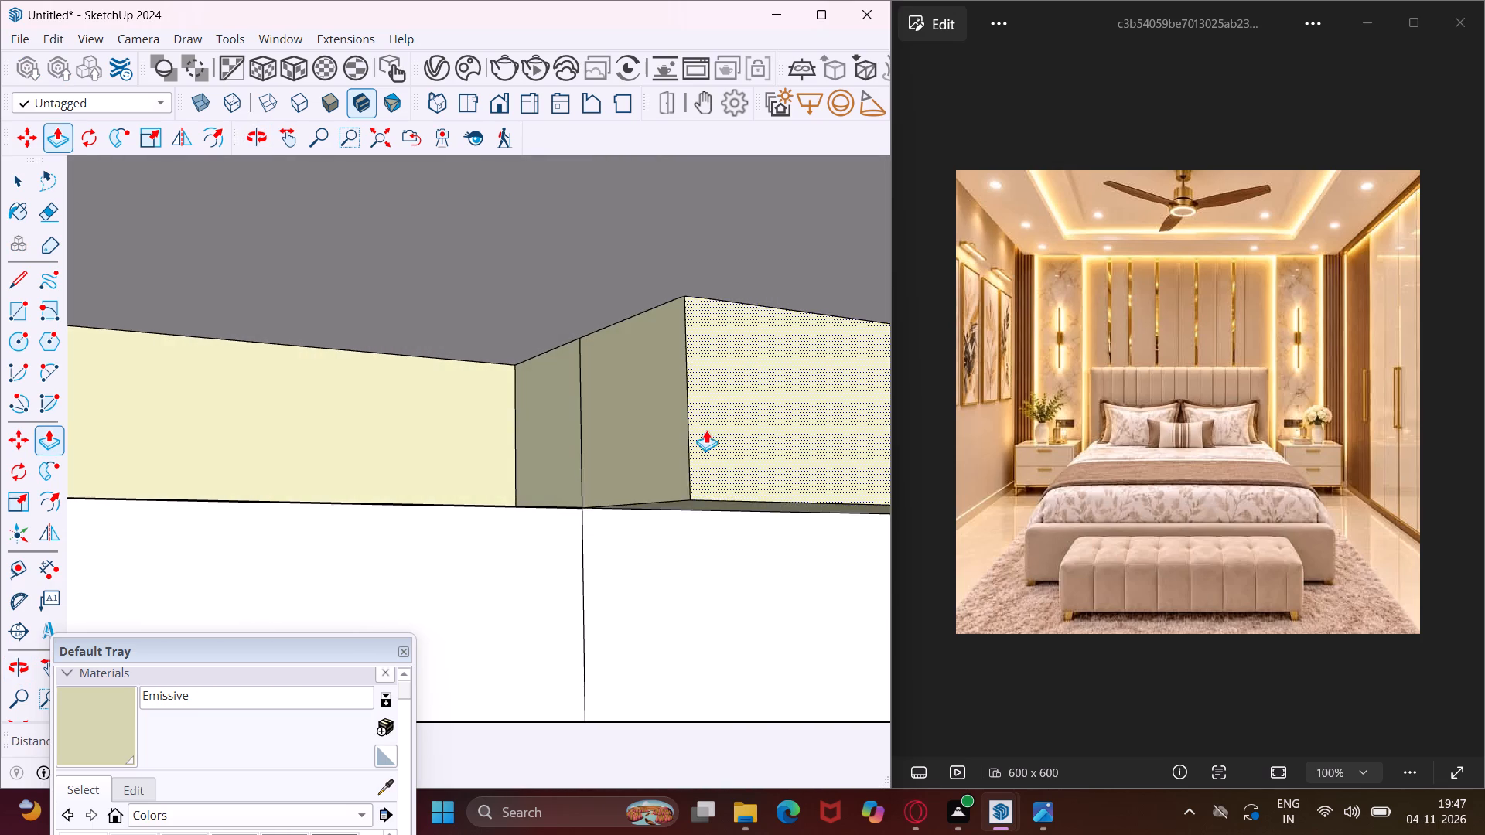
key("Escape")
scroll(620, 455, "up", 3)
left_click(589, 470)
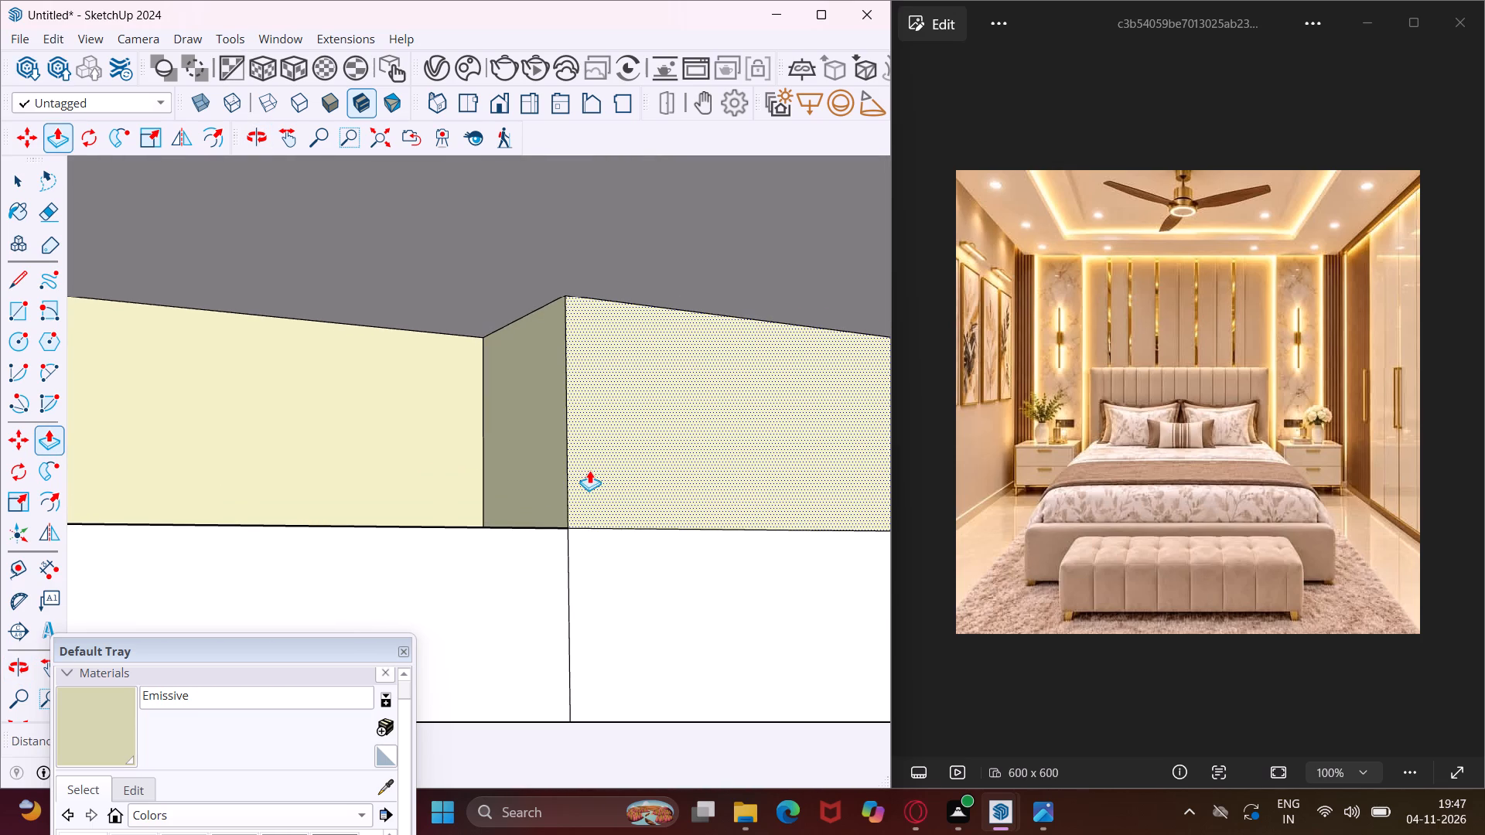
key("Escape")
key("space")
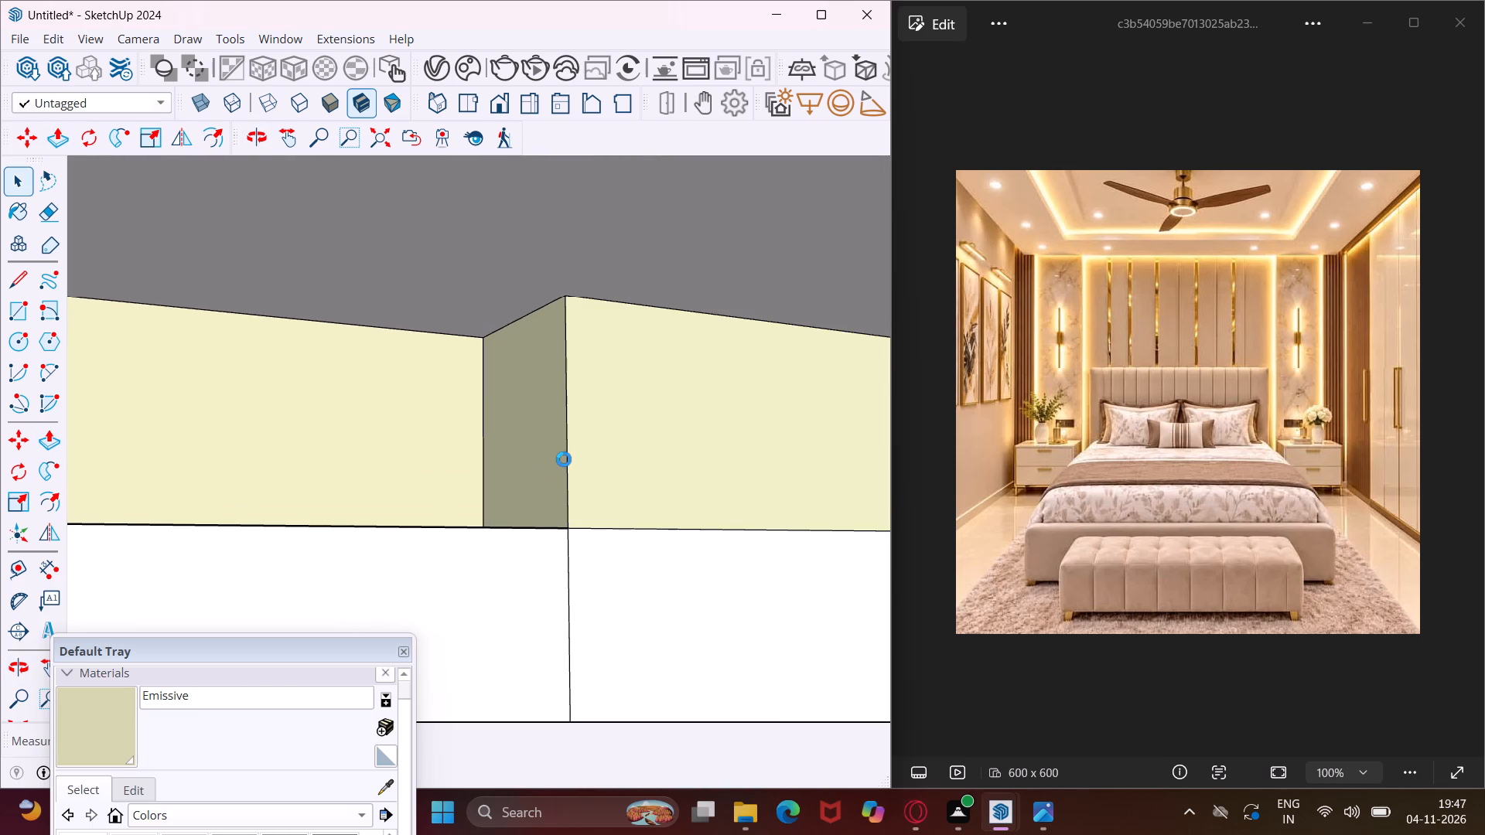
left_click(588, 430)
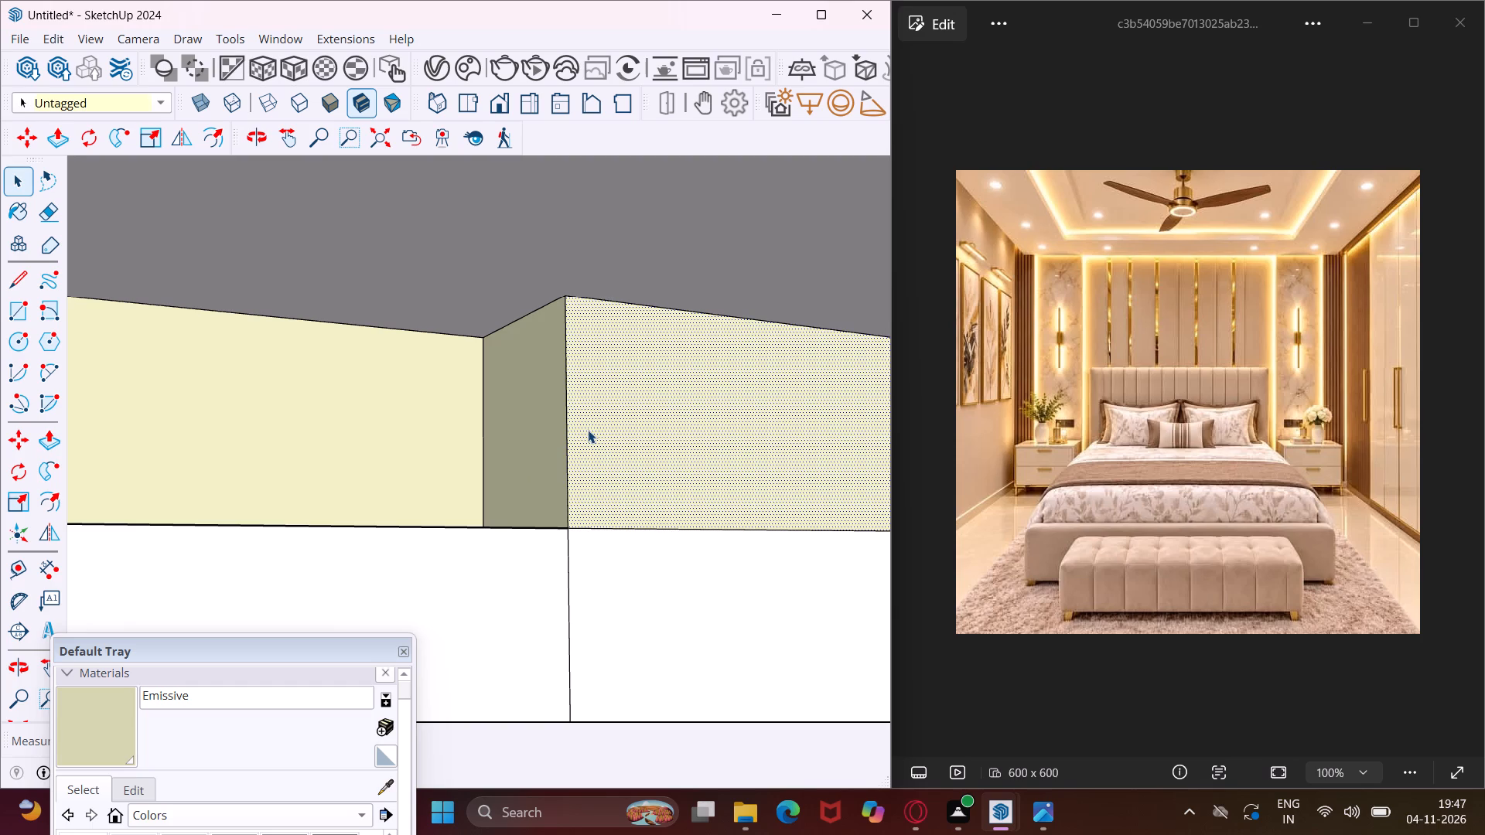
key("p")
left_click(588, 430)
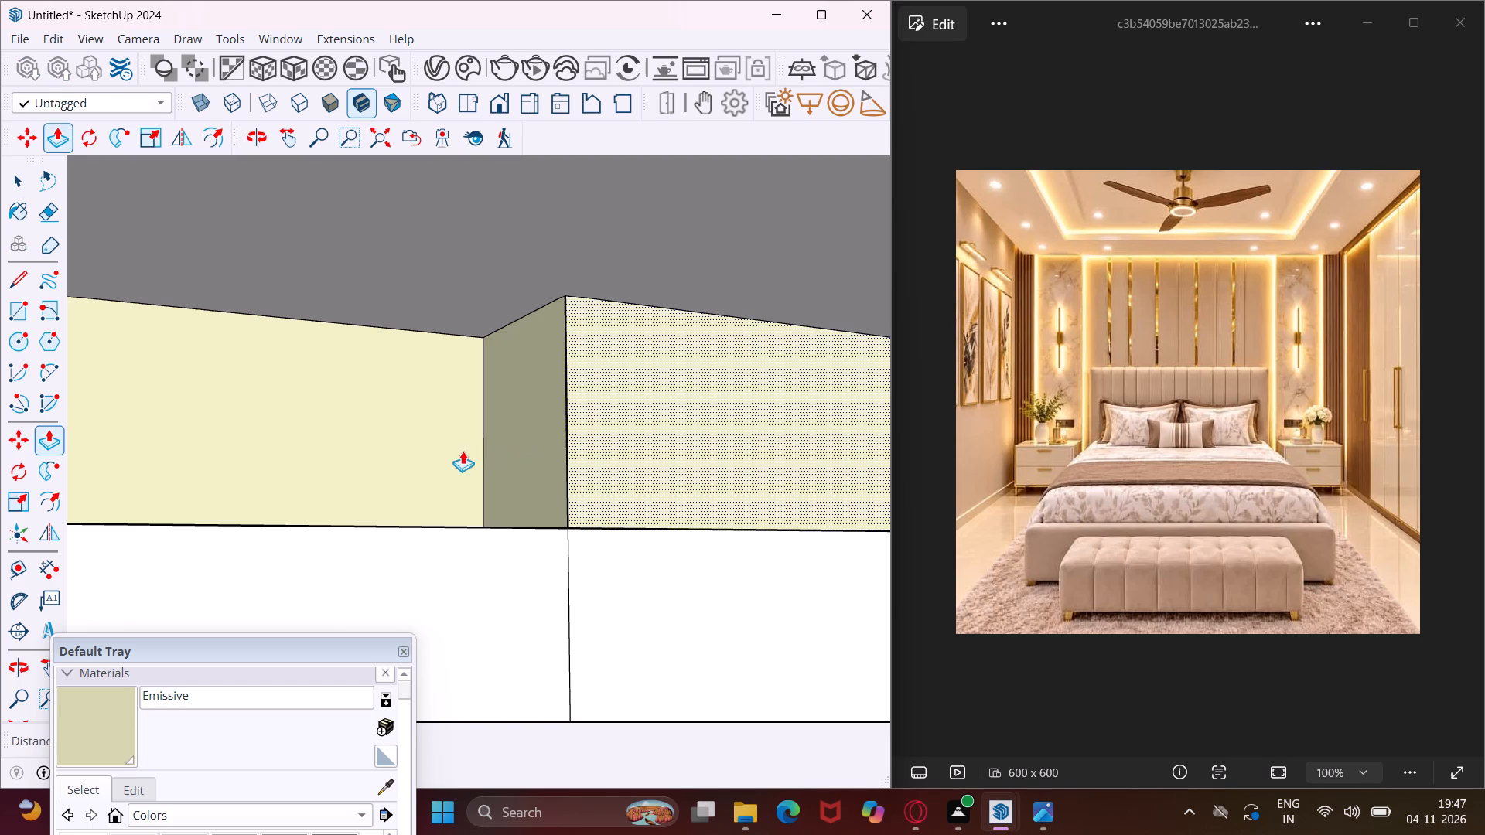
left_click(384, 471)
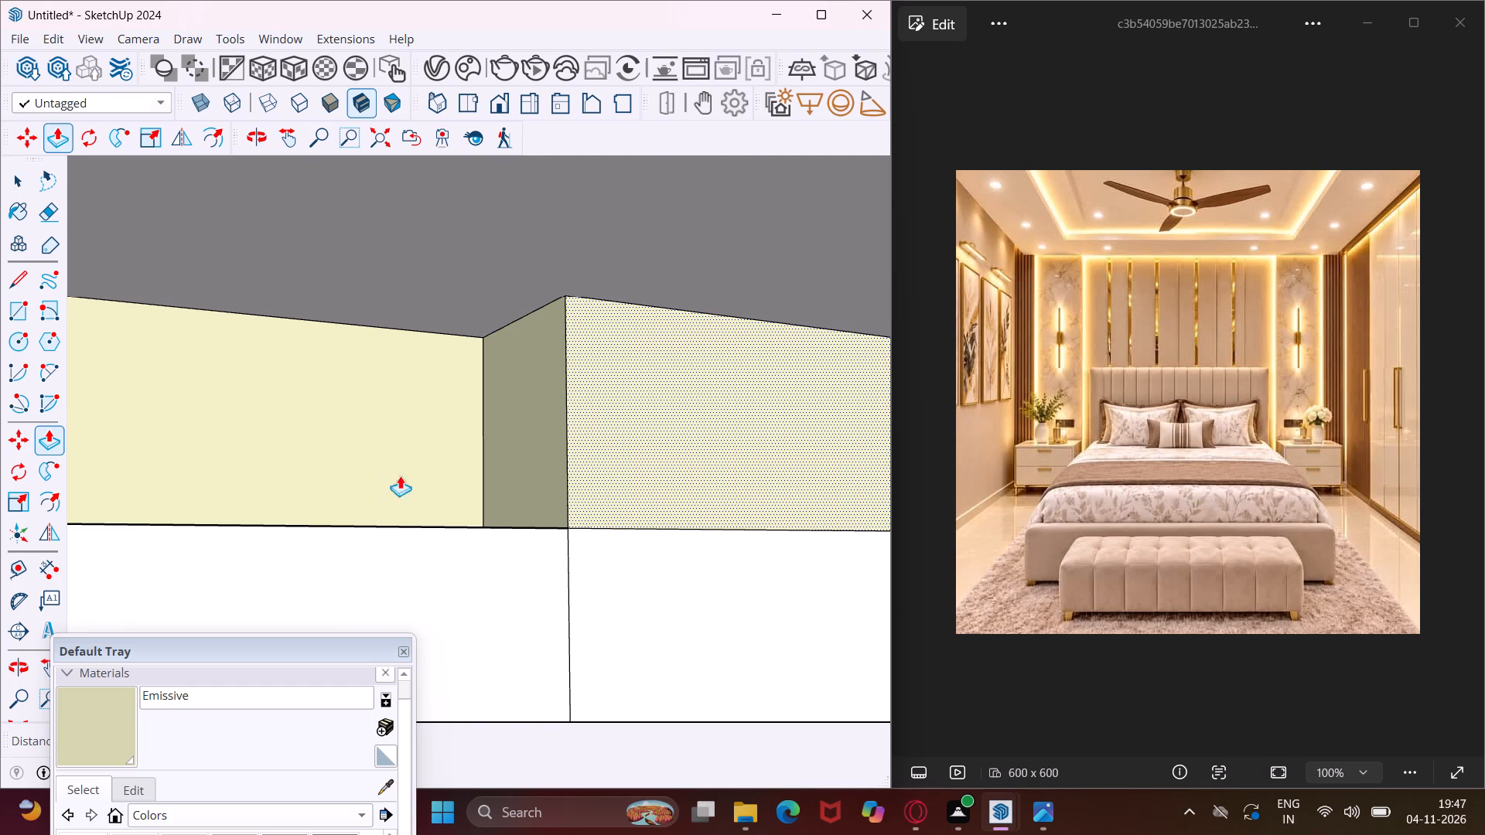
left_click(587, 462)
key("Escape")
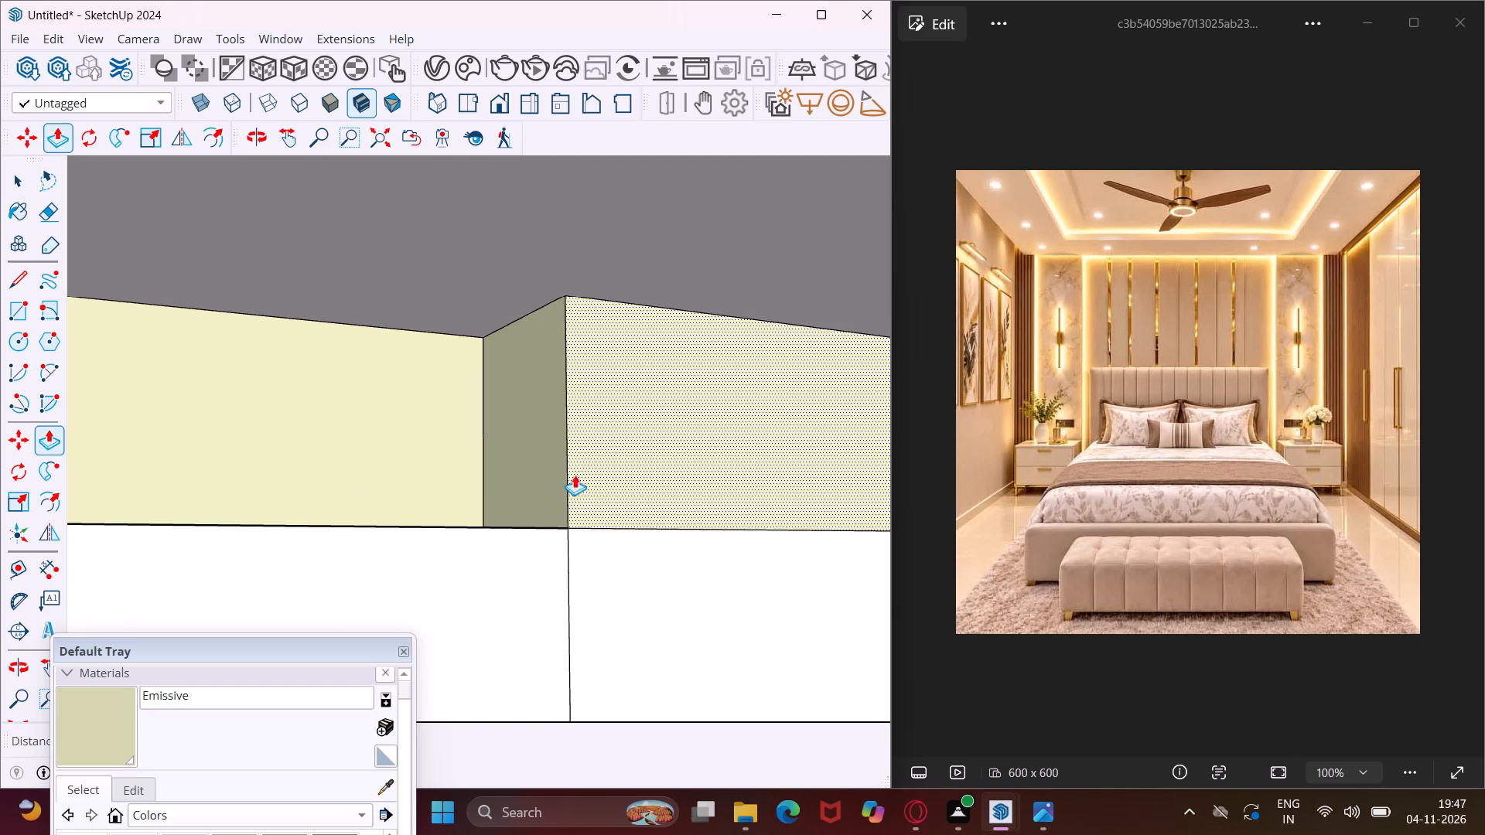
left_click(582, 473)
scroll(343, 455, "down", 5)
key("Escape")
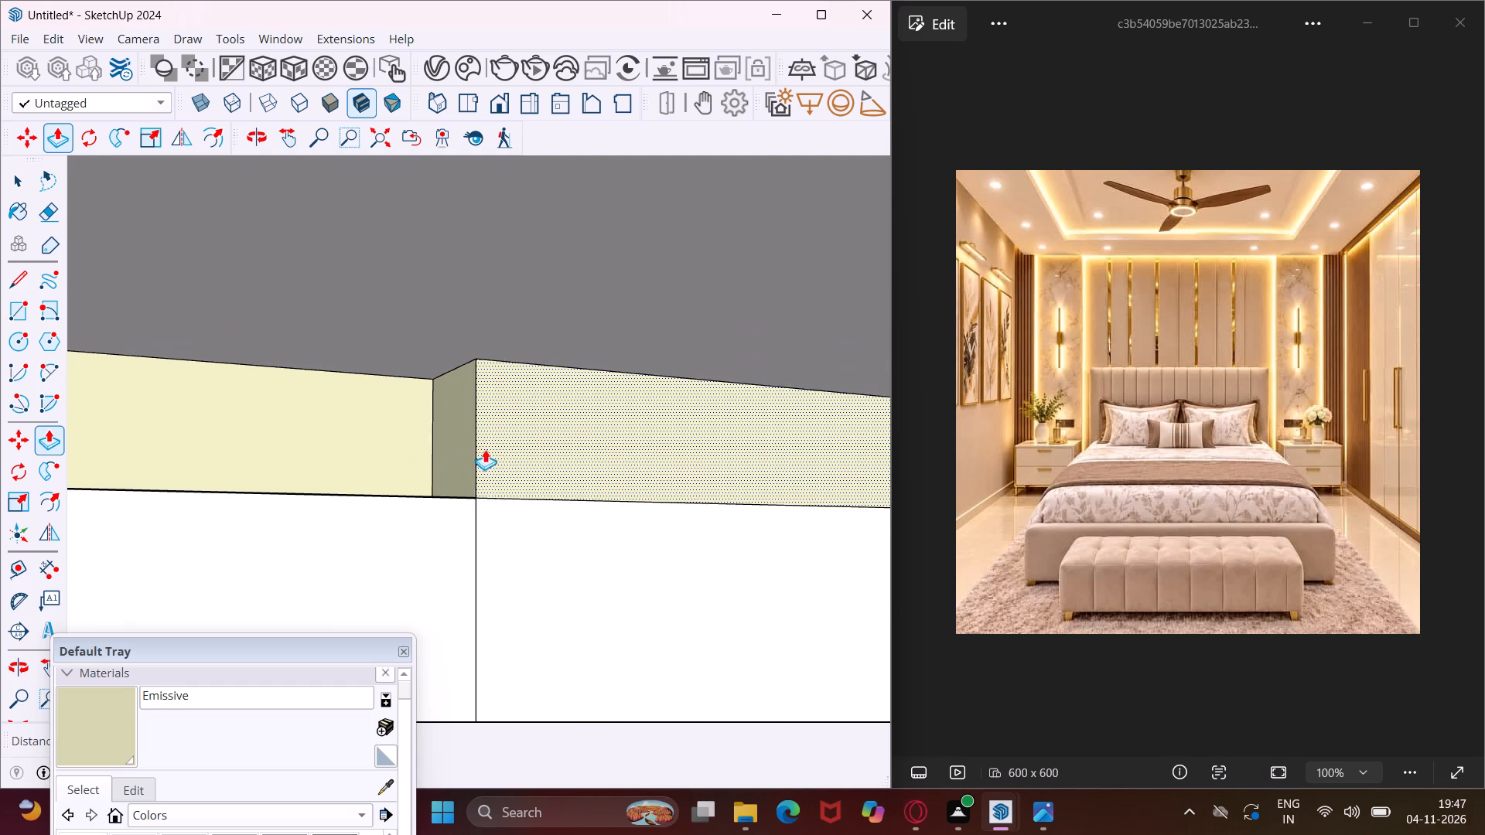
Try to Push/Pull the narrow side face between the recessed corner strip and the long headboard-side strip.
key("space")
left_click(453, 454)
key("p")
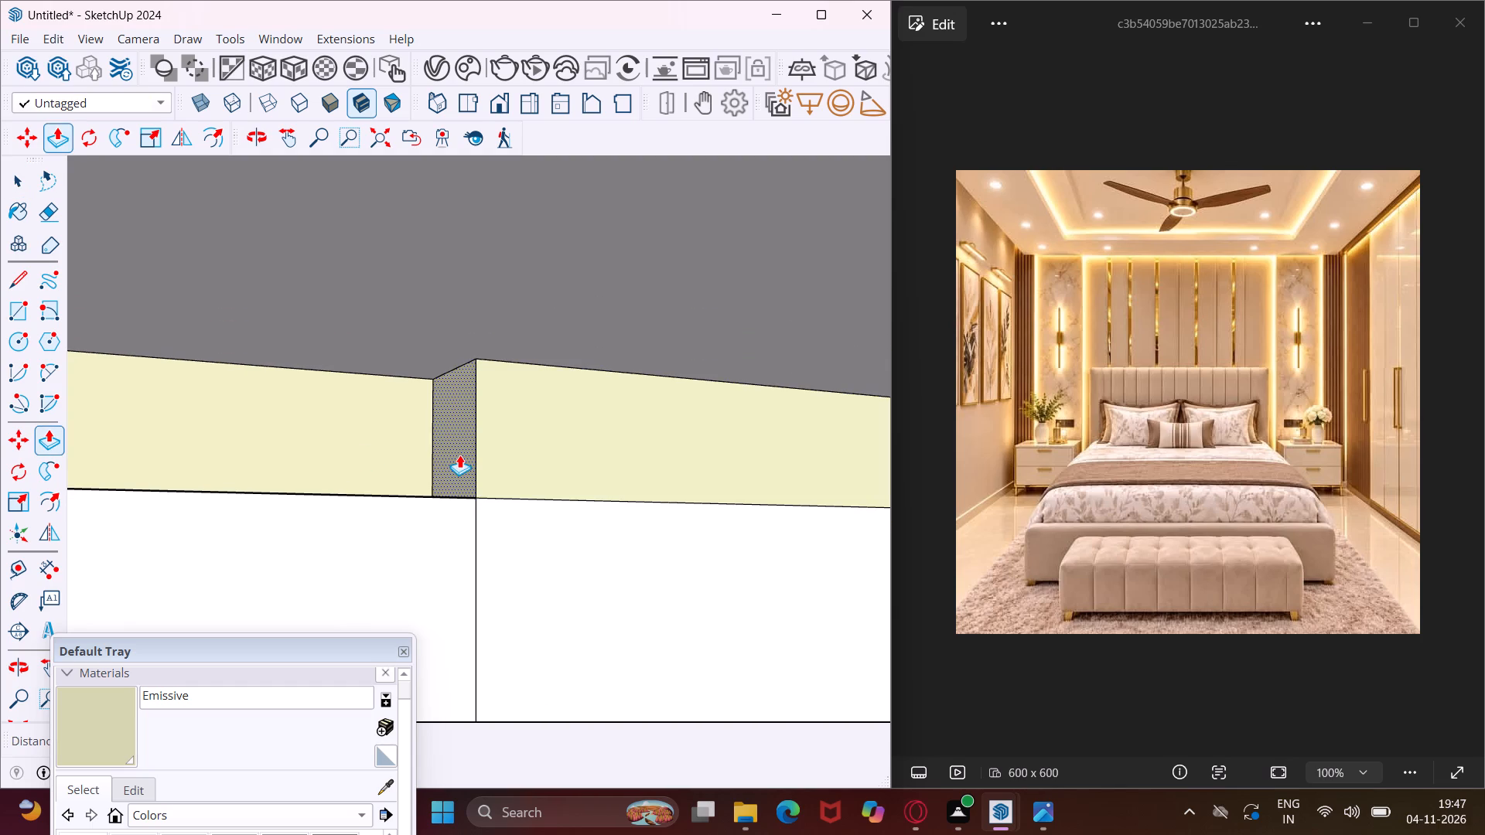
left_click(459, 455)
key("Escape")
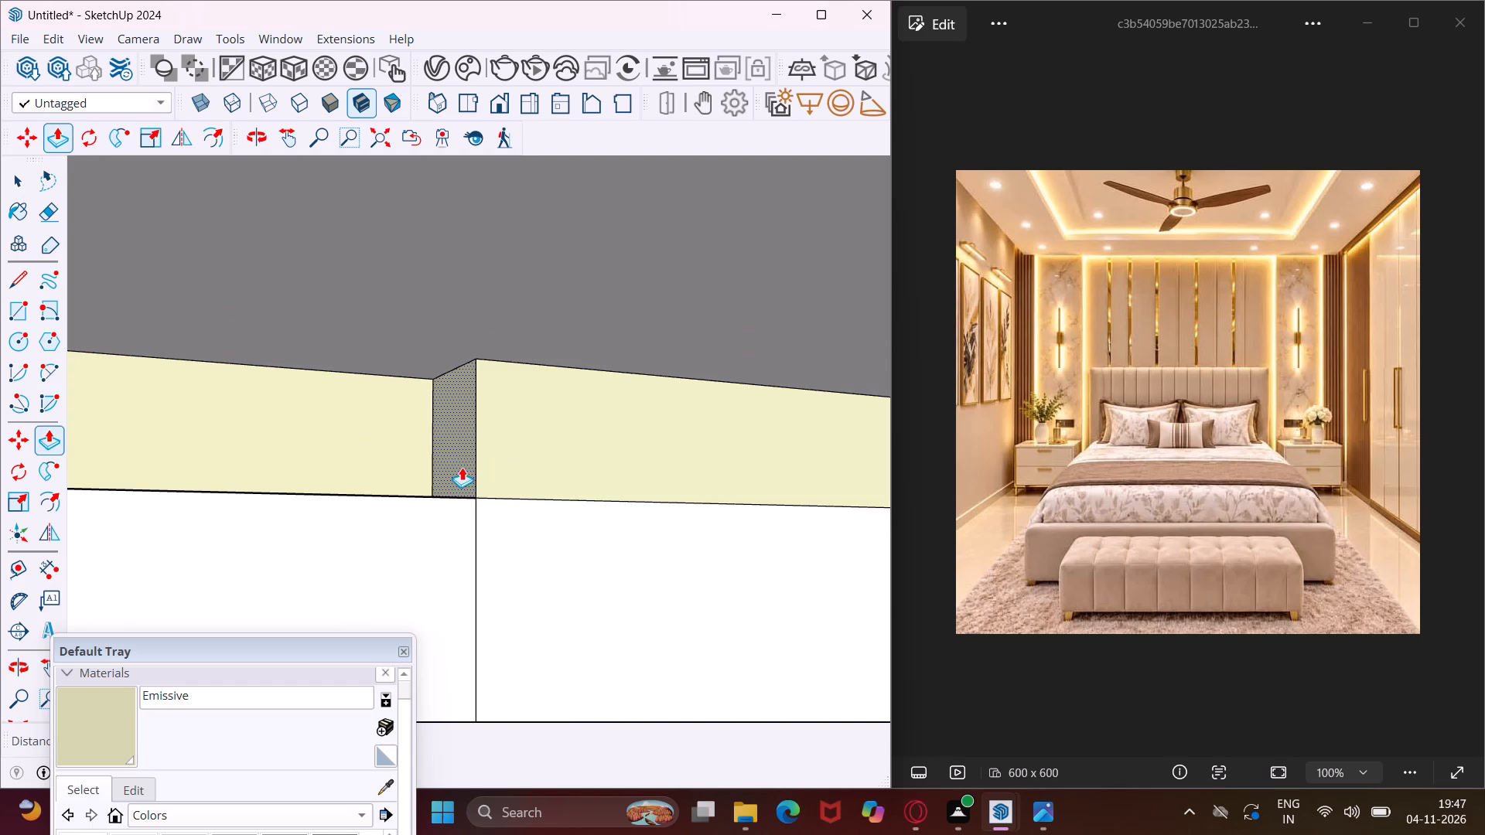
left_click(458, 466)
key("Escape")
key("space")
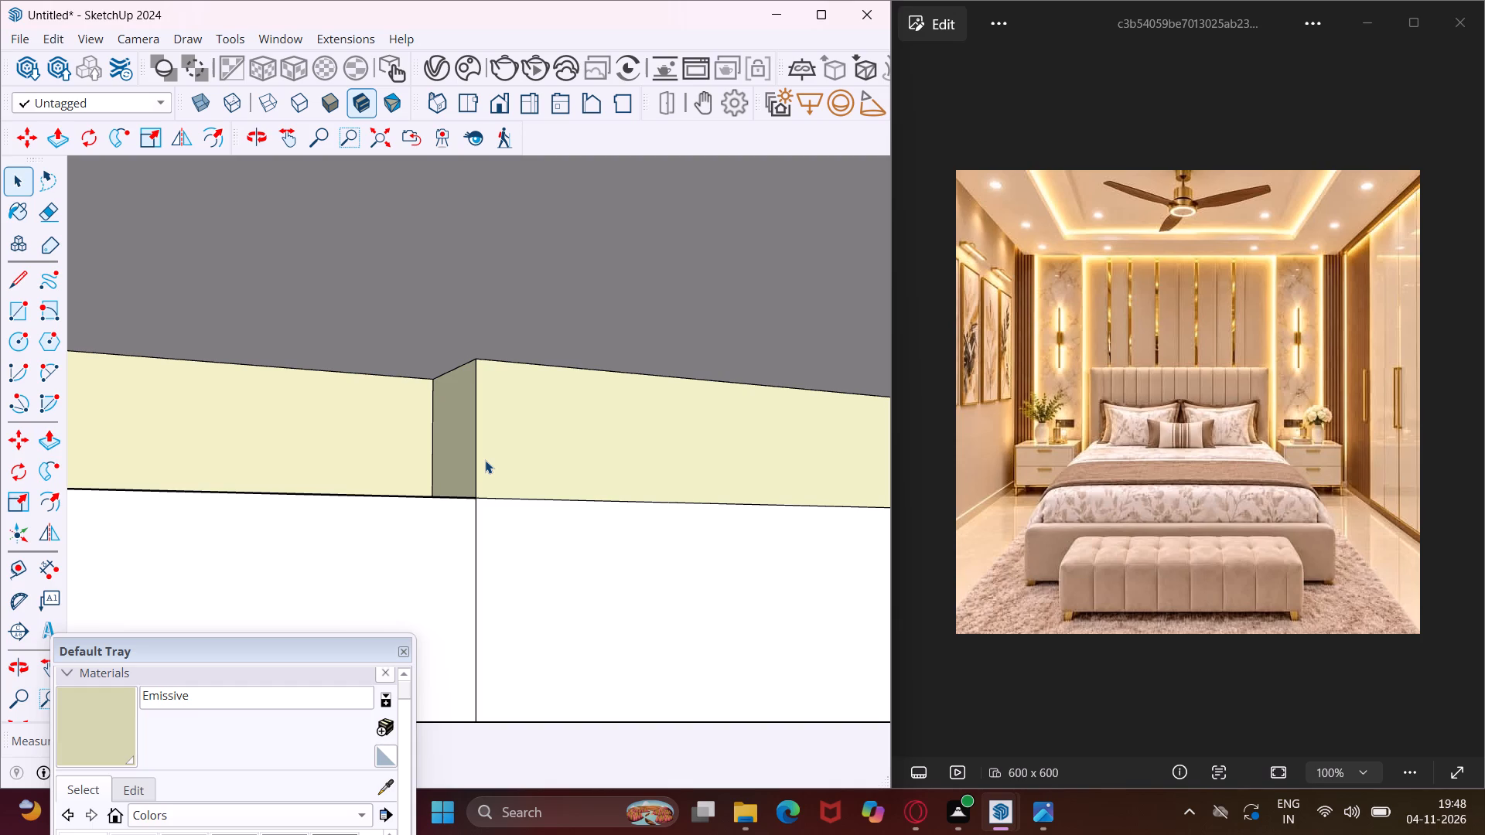
Review the ceiling tray's headboard side and the whole bedroom from the open front.
scroll(480, 462, "down", 5)
middle_click_drag(486, 495, 398, 397)
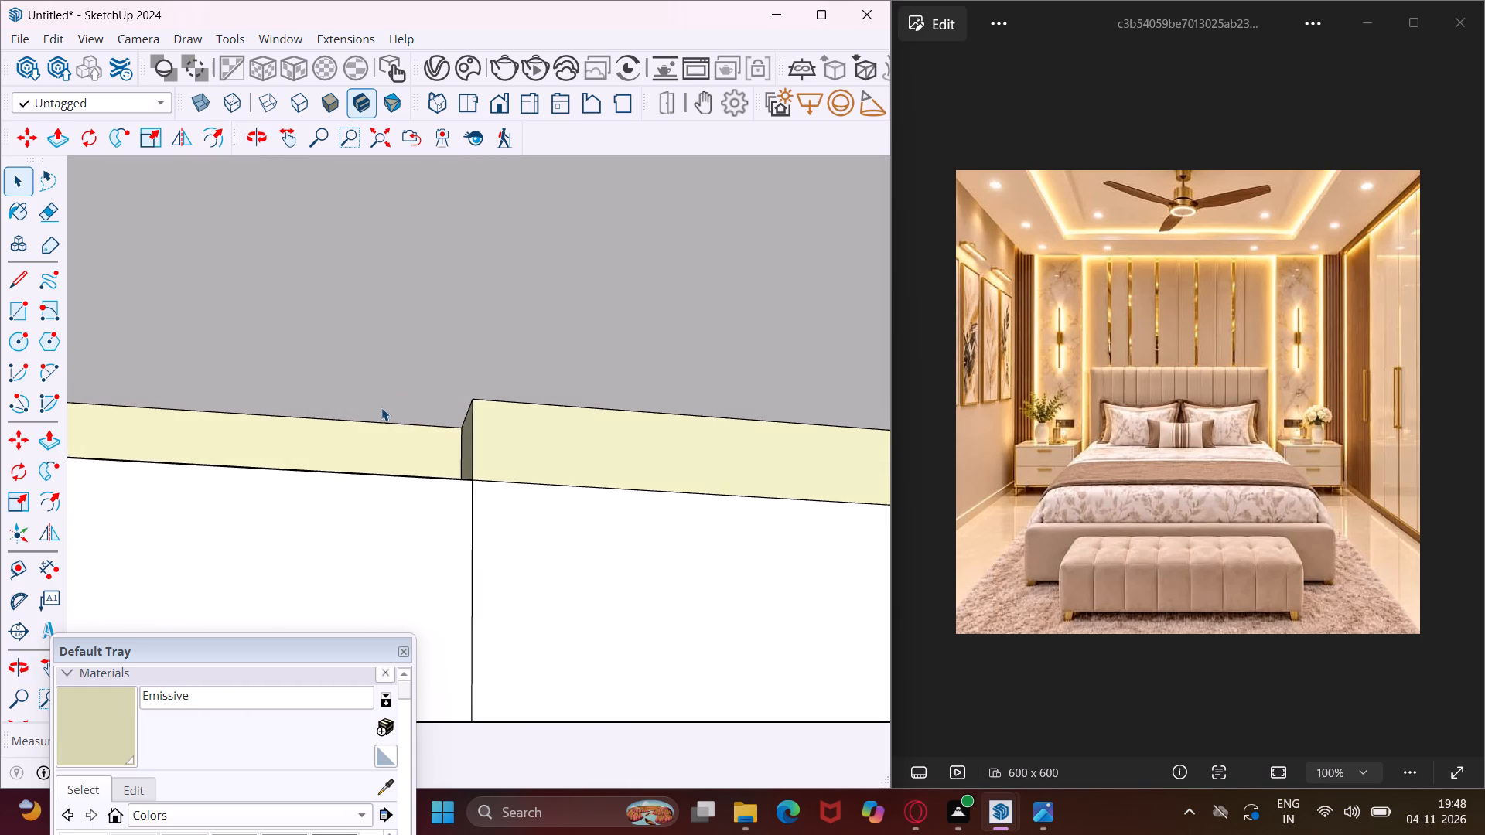
scroll(381, 407, "down", 12)
scroll(393, 421, "up", 2)
scroll(396, 422, "down", 11)
scroll(376, 512, "down", 4)
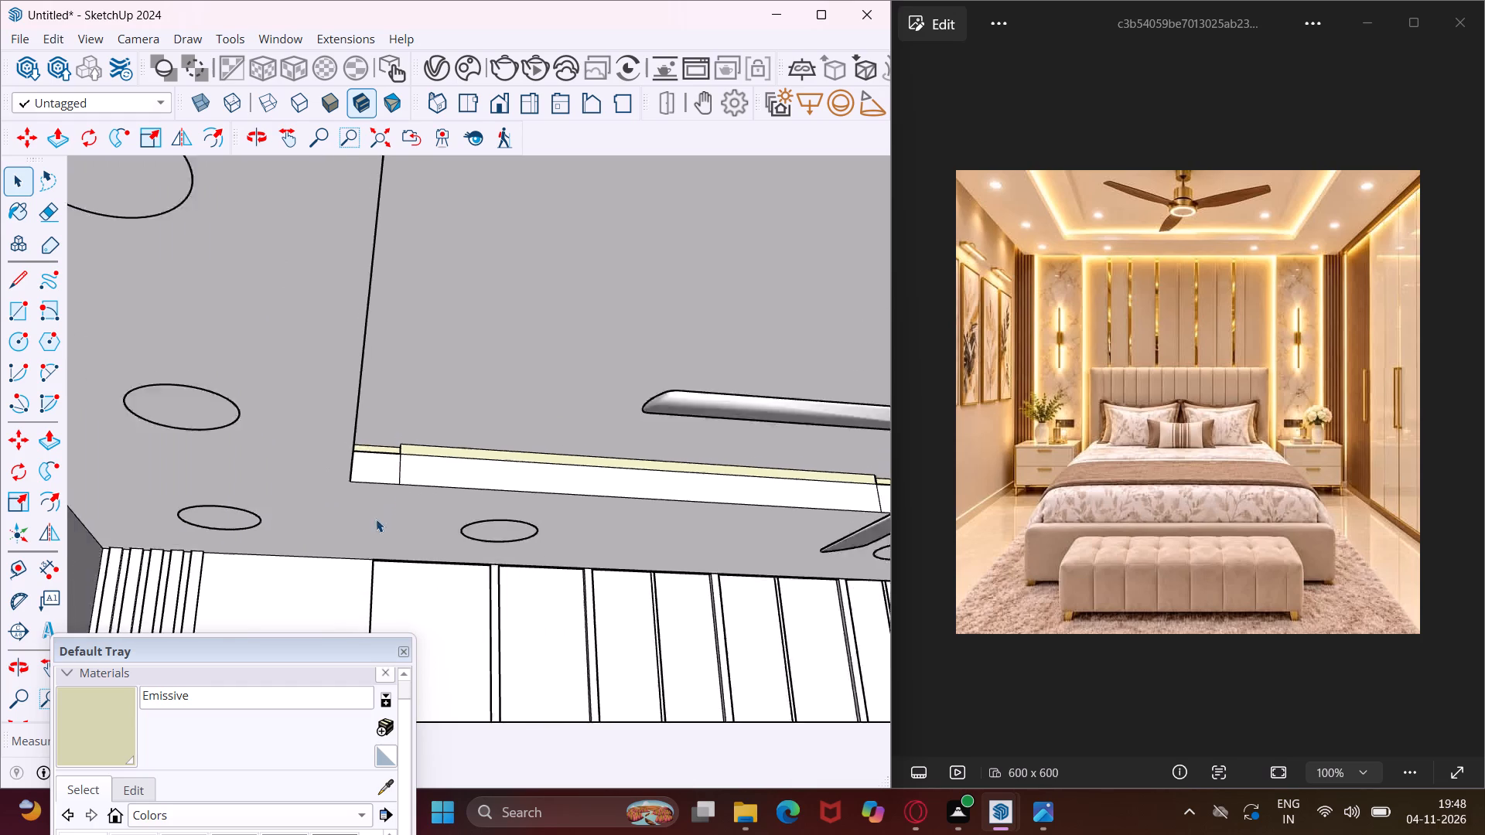
scroll(376, 519, "down", 20)
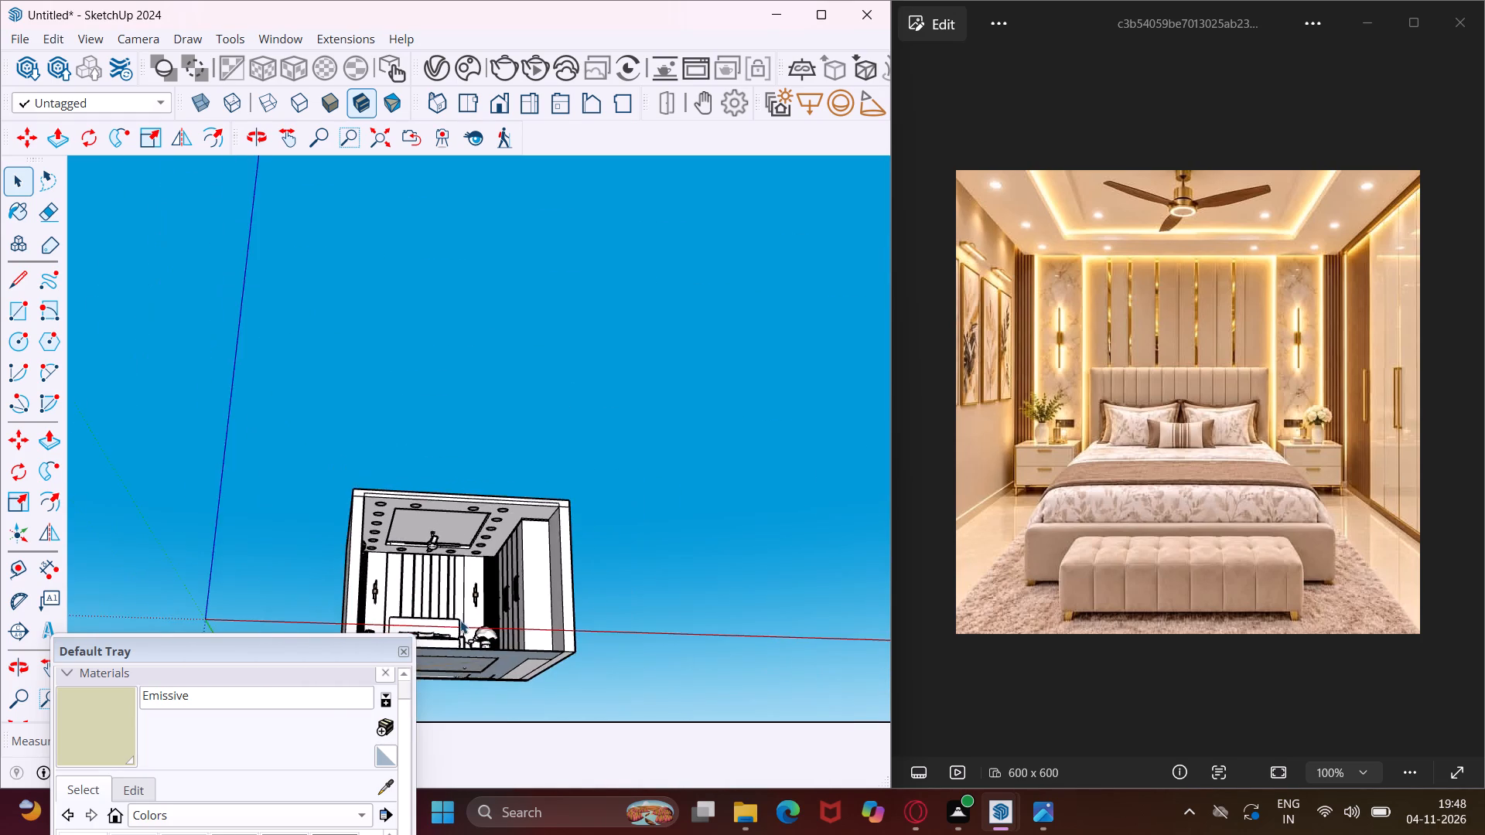
scroll(460, 620, "down", 1)
middle_click_drag(460, 620, 423, 729)
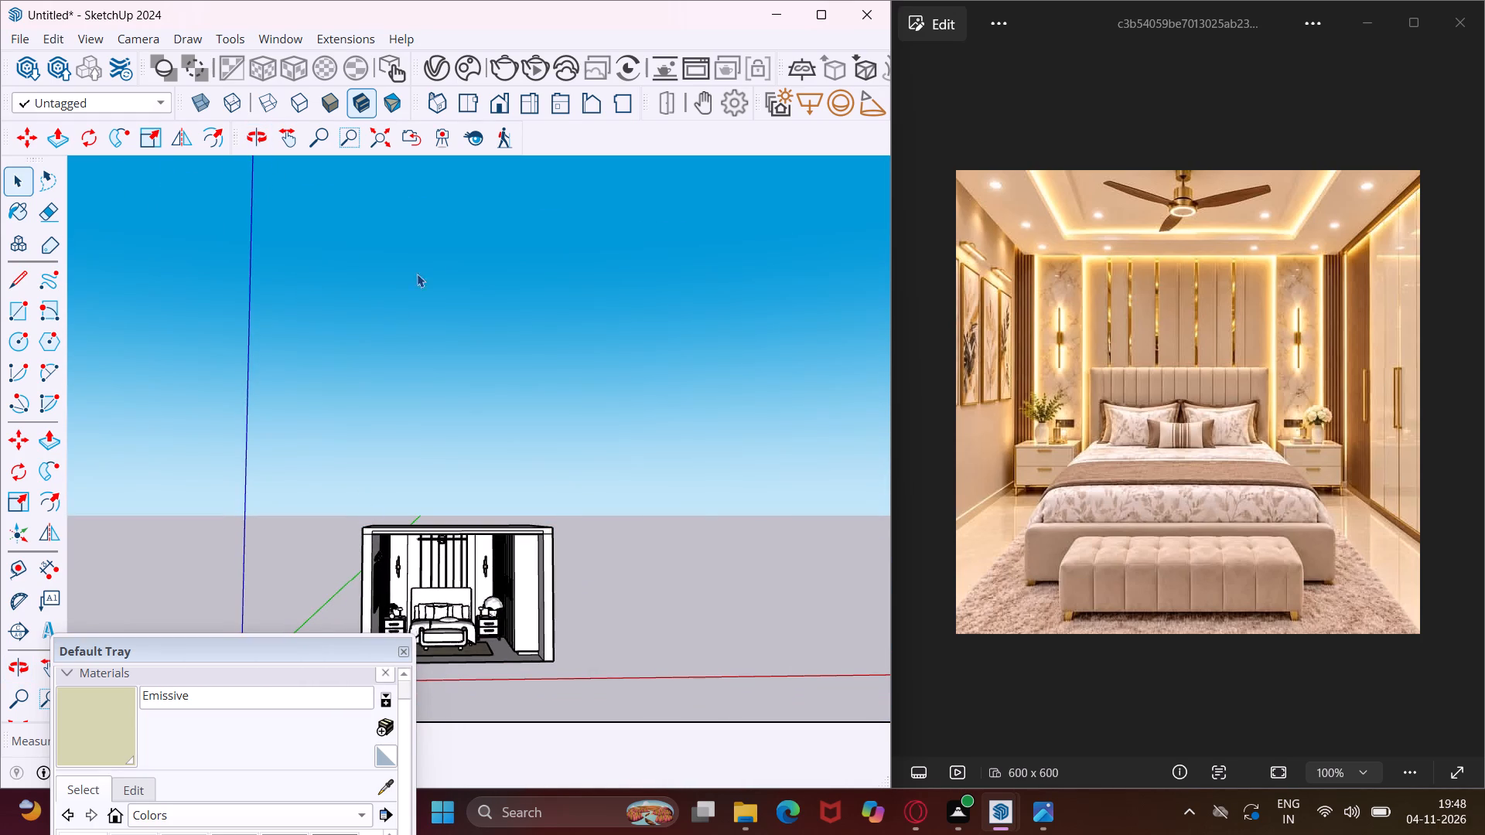
Open the V-Ray Asset Editor with its material library expanded and browse its materials in Chaos Cosmos.
left_click(478, 59)
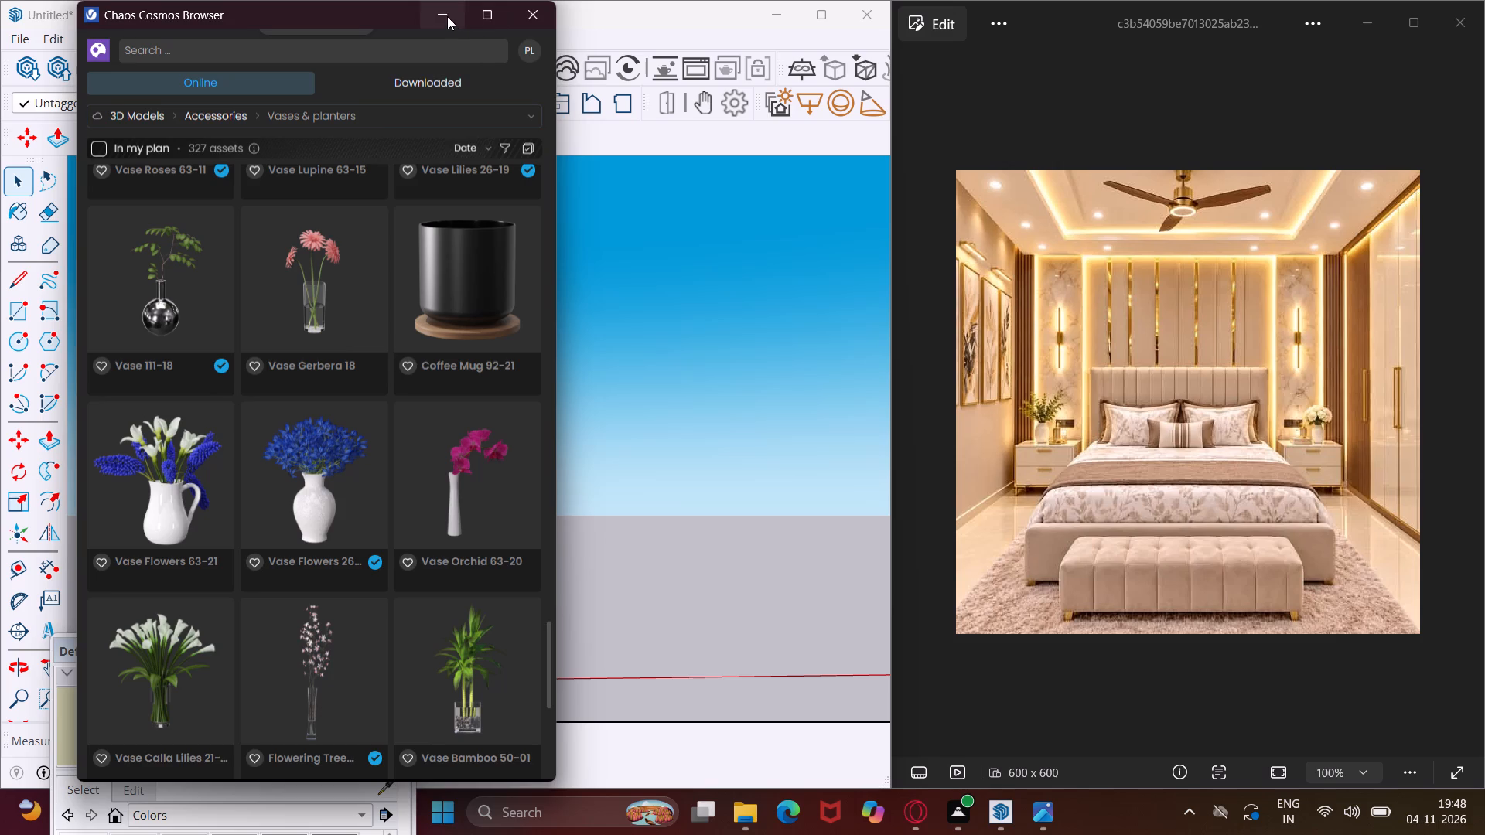
left_click(446, 14)
left_click(442, 65)
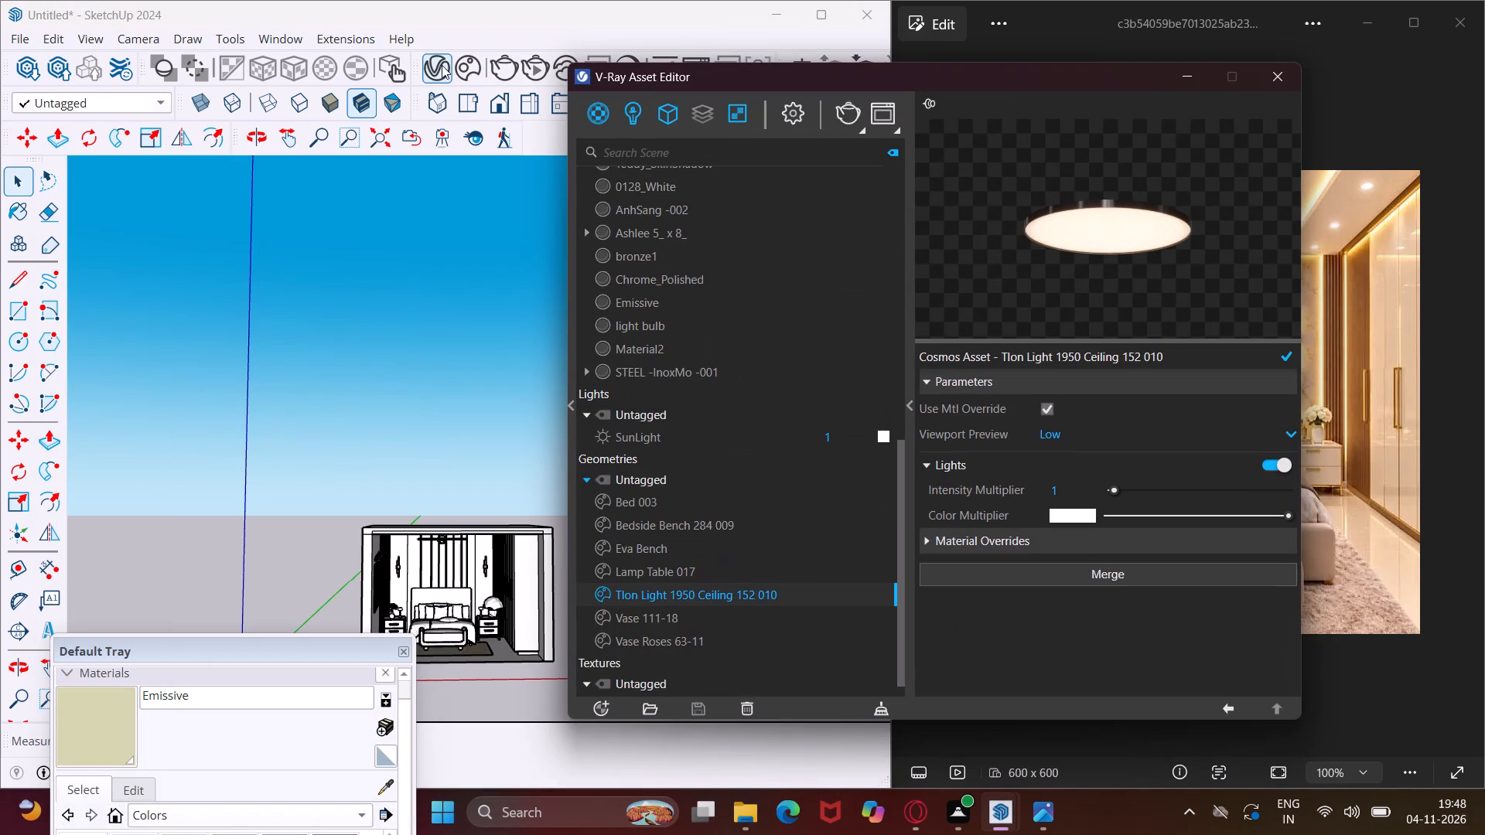
left_click(572, 401)
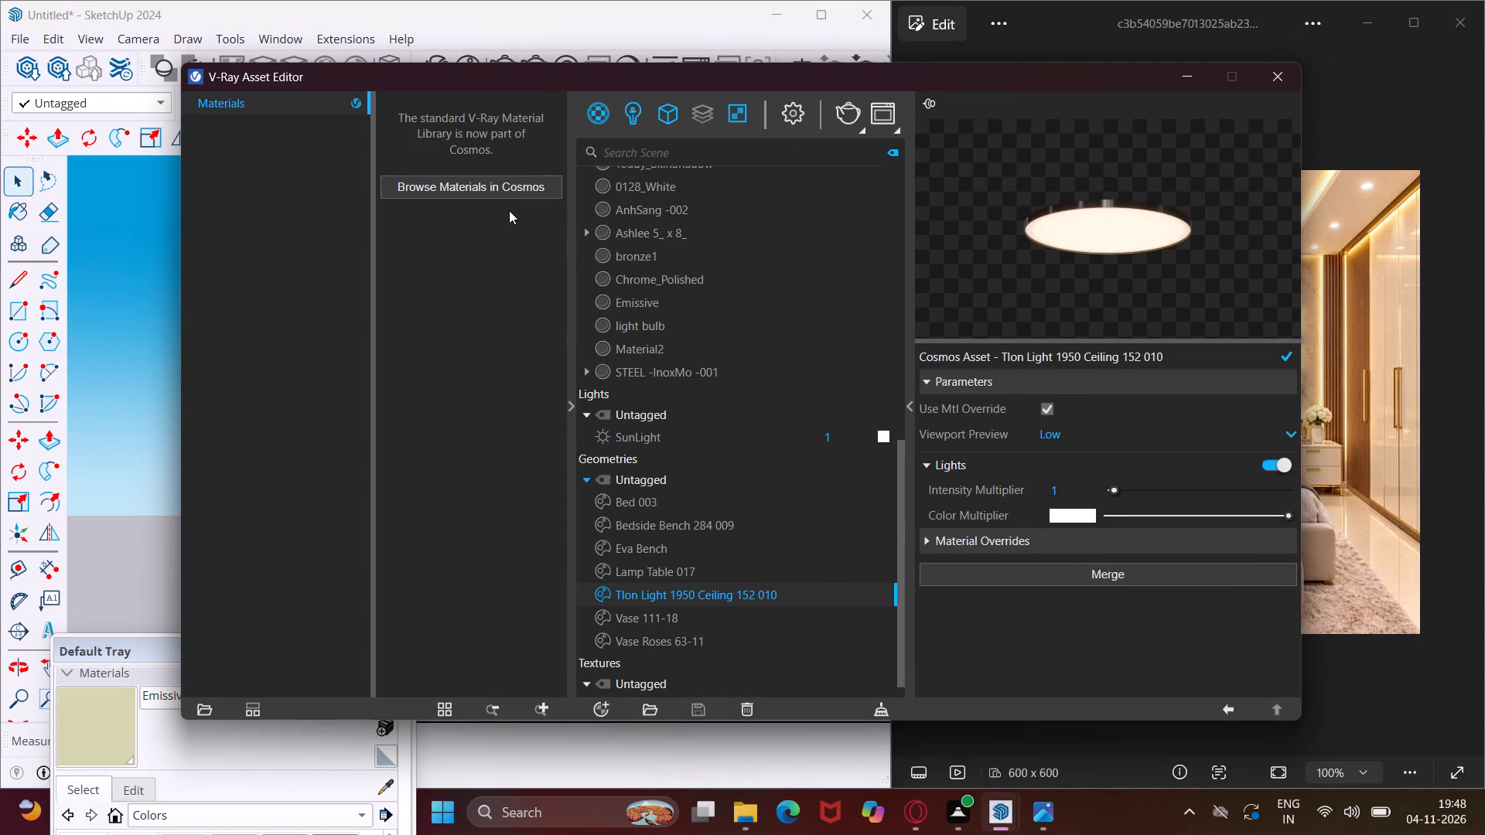
left_click(508, 190)
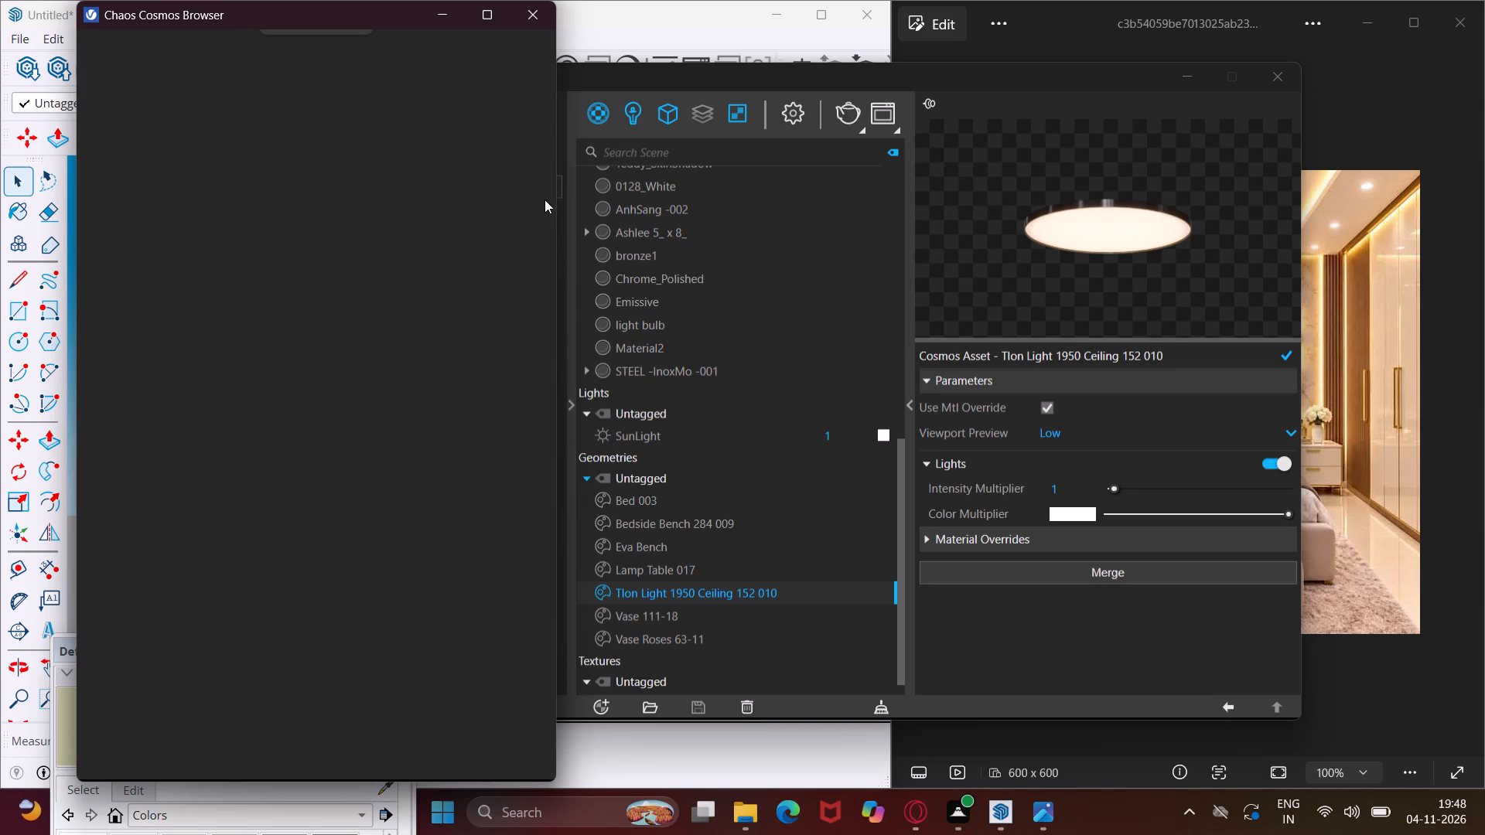
left_click(448, 26)
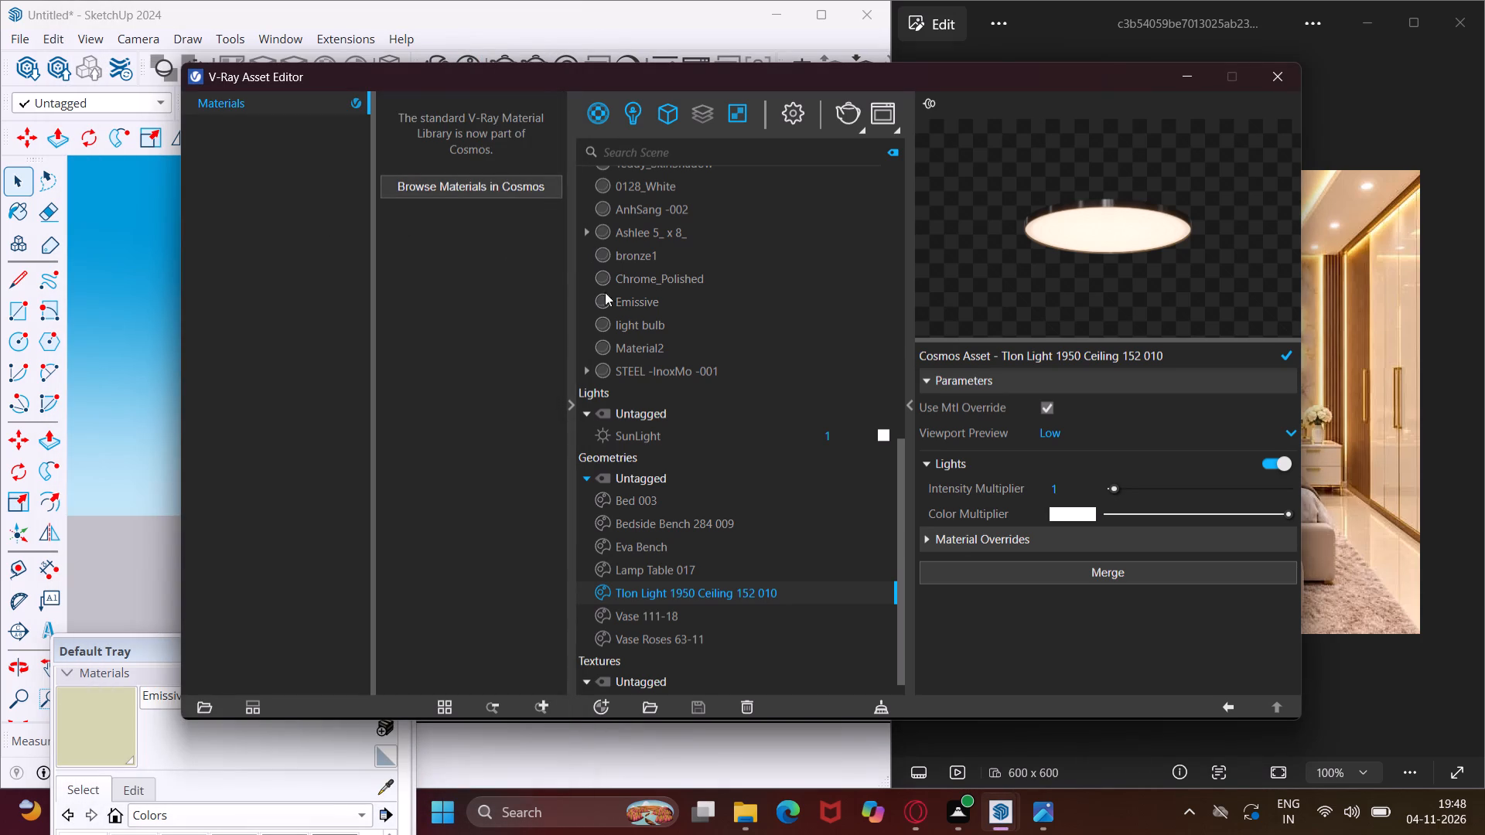
left_click(509, 180)
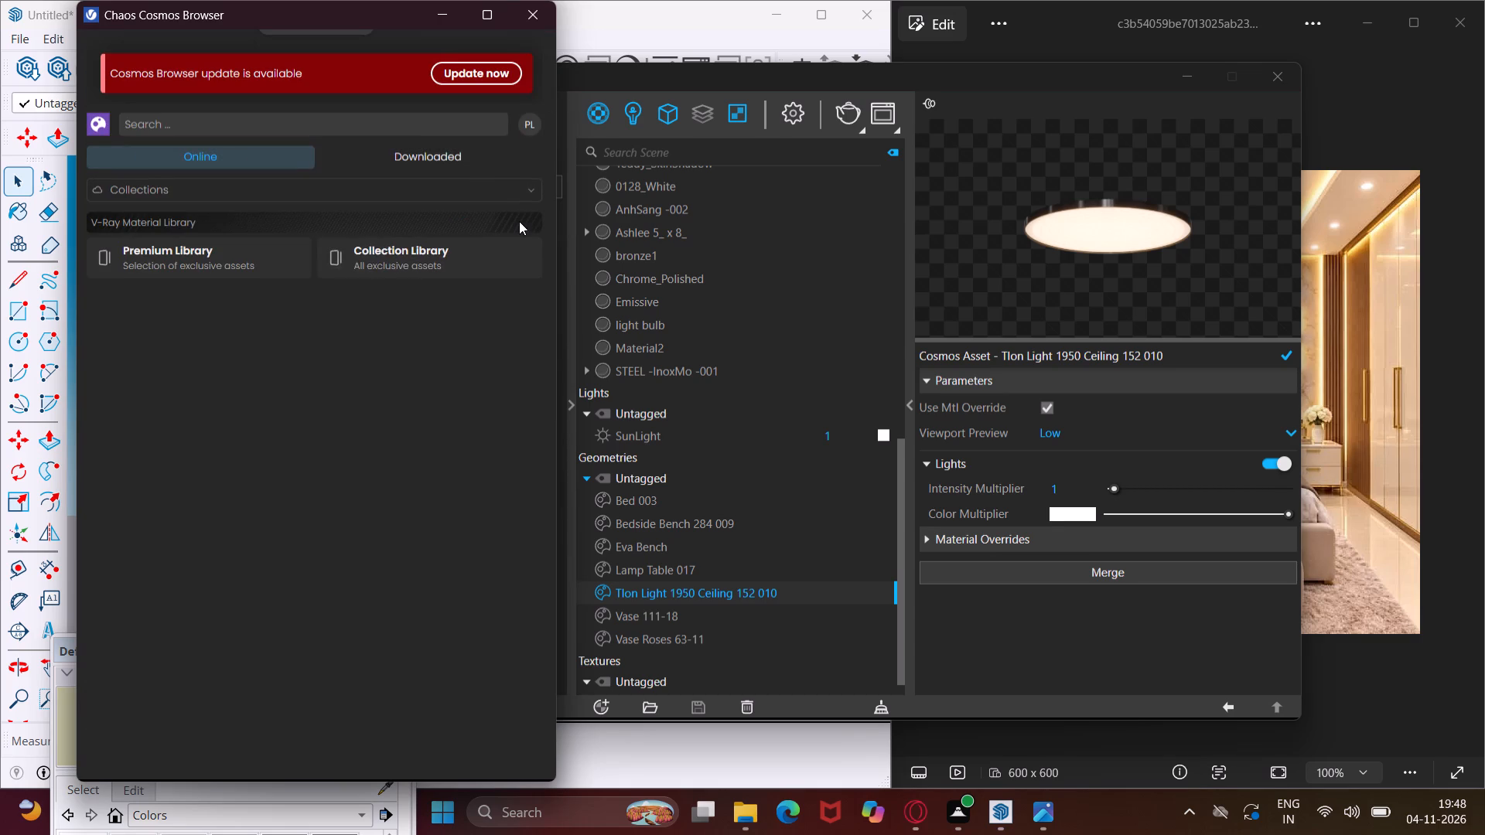
Search the Chaos Cosmos library for gold and import the Gold 10k material into the scene.
left_click(411, 193)
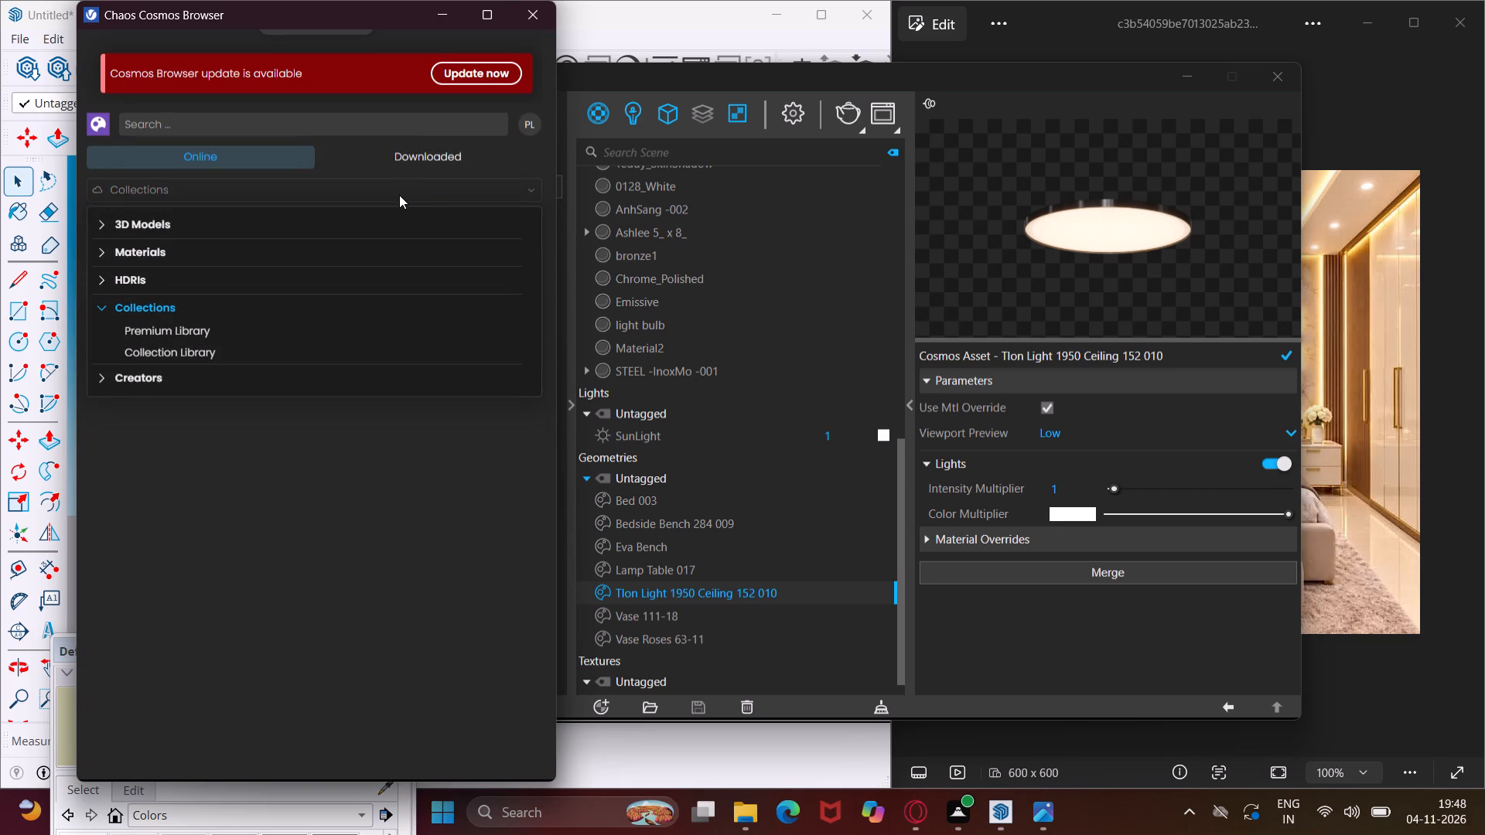
left_click(261, 255)
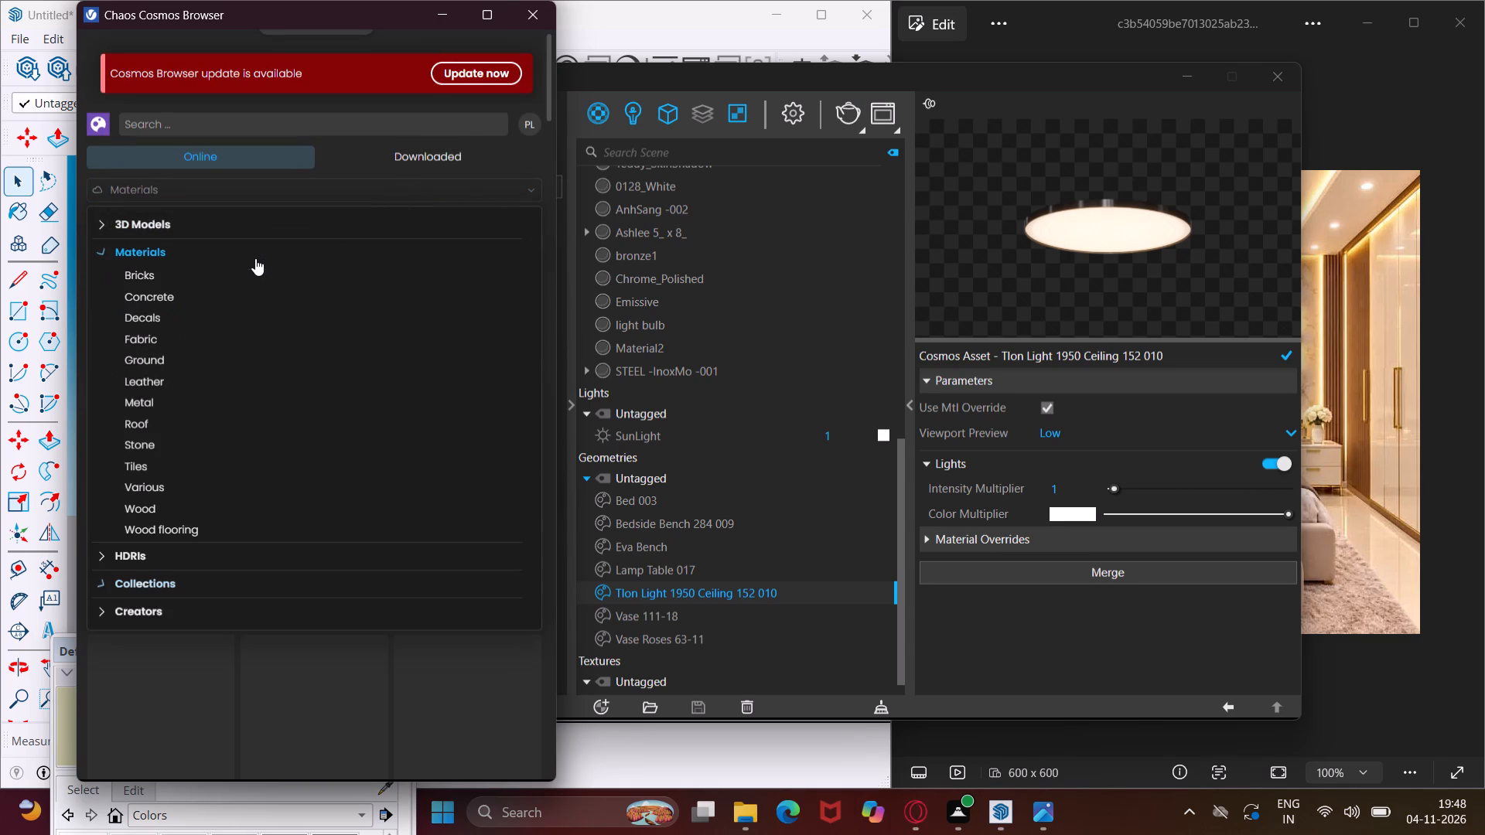
left_click(226, 117)
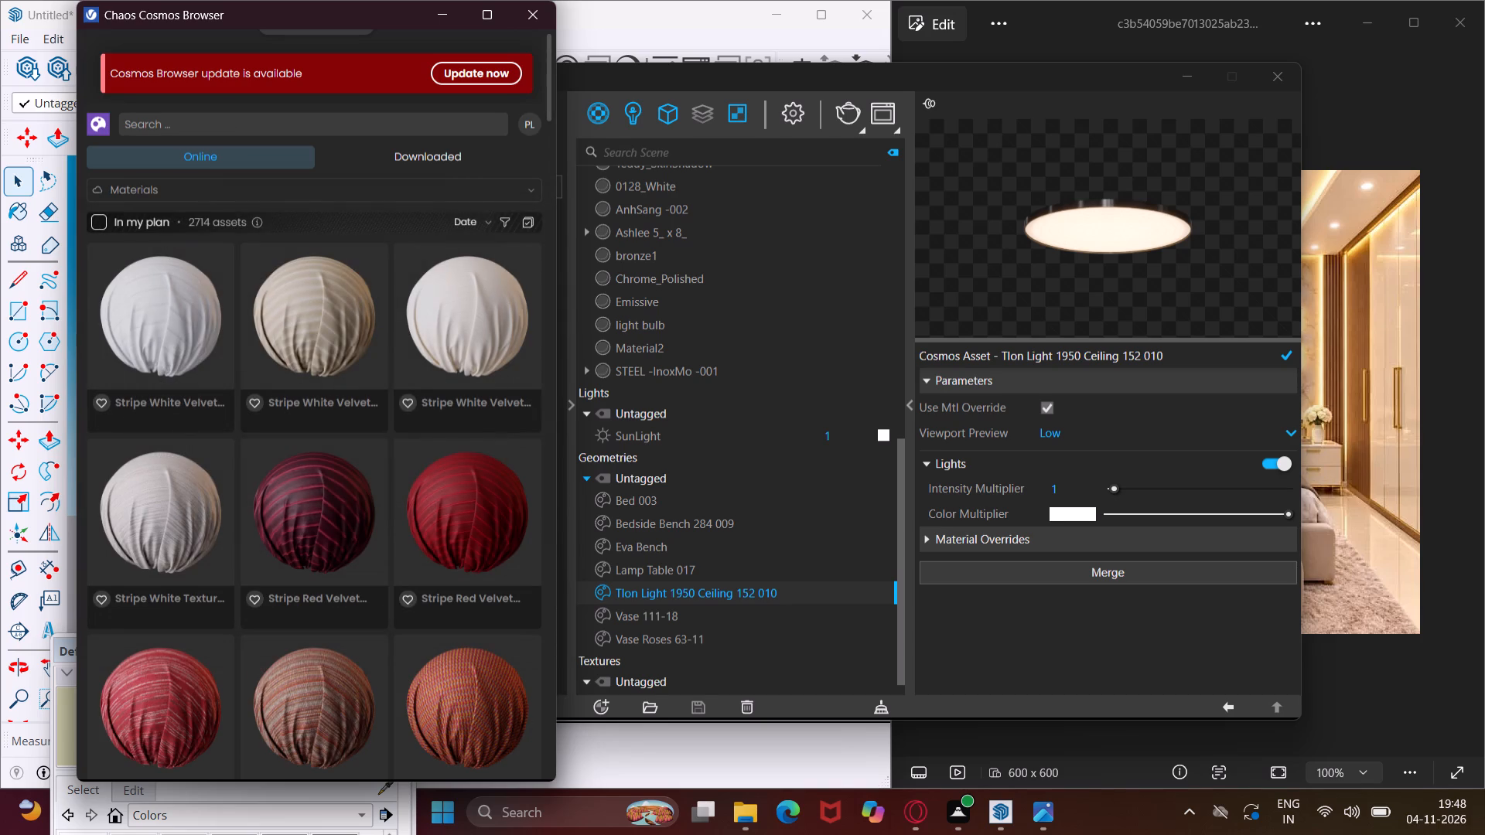
type("gol")
key("d")
key("Return")
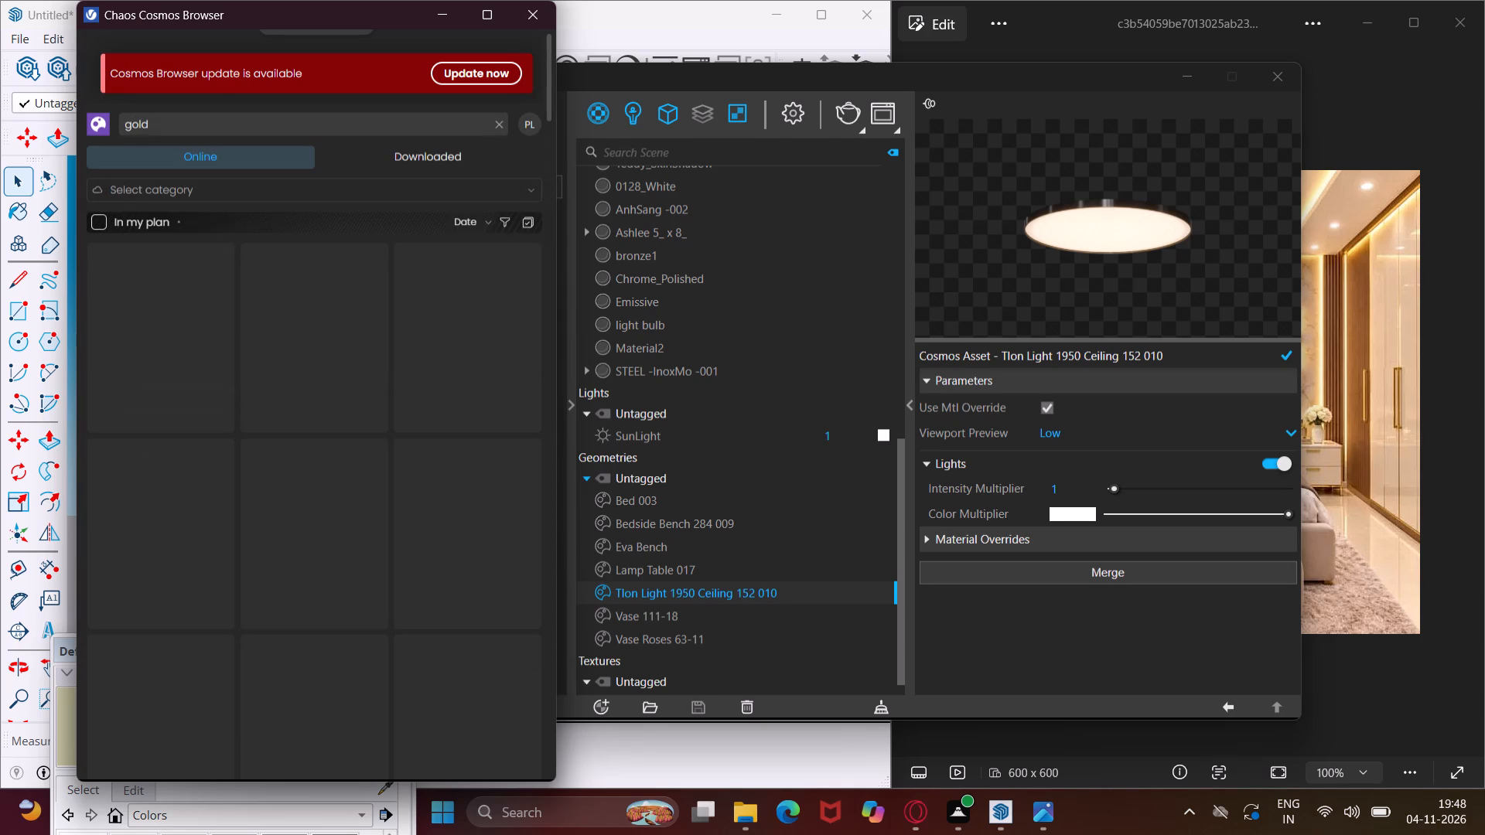
scroll(313, 484, "down", 1)
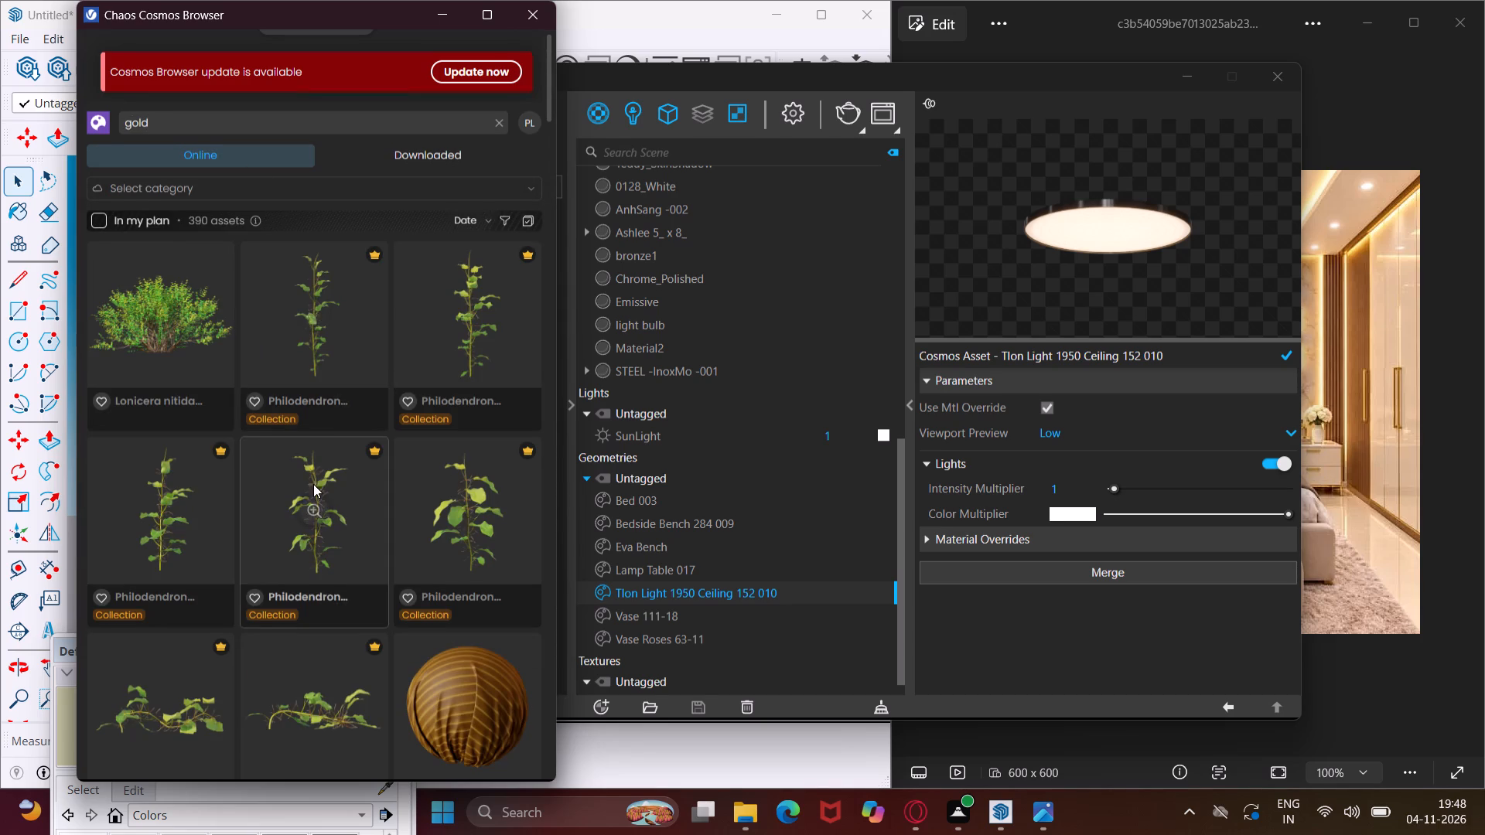
scroll(313, 484, "down", 5)
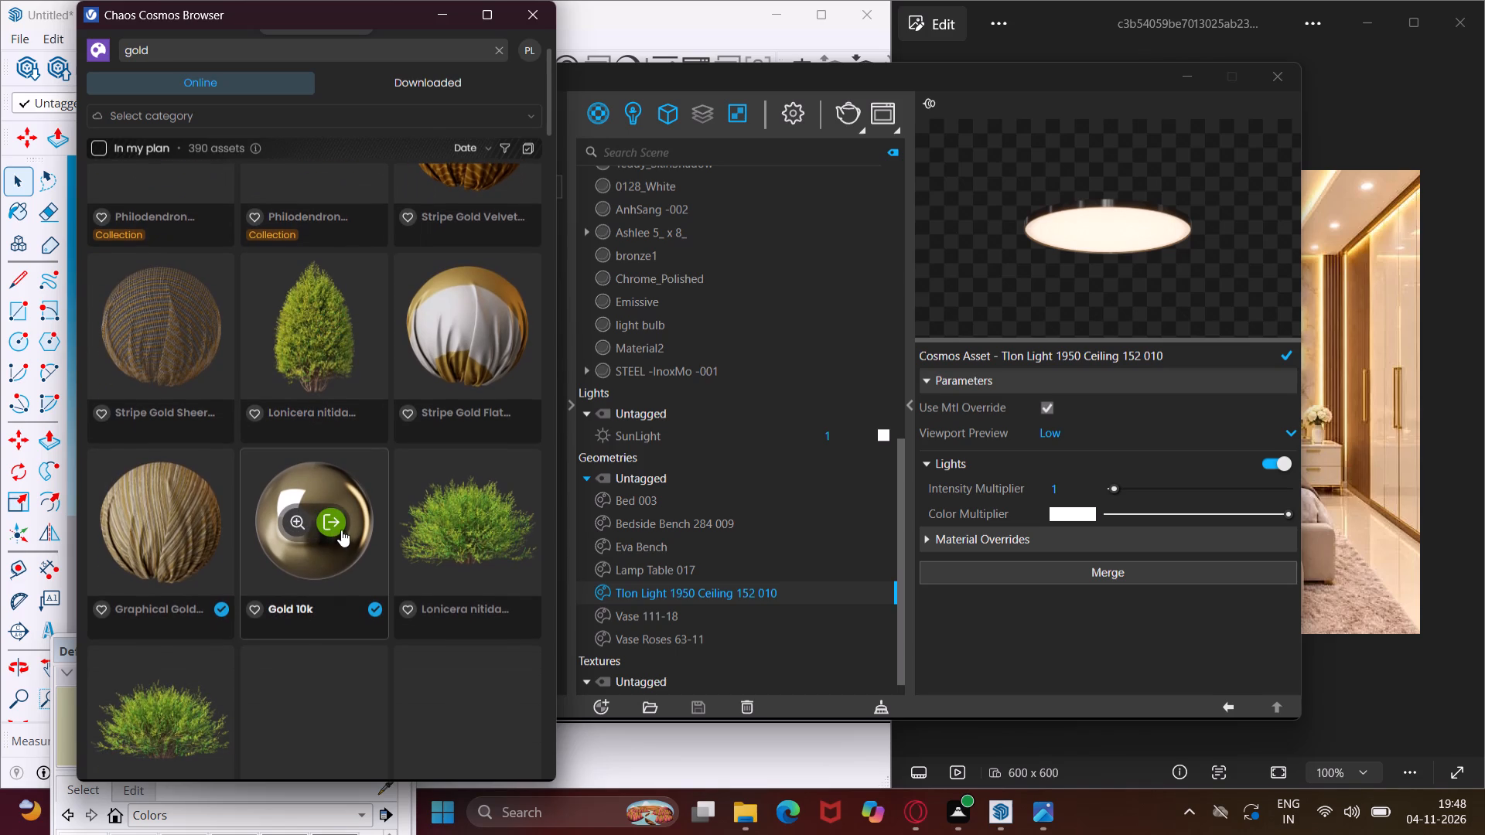
left_click(328, 522)
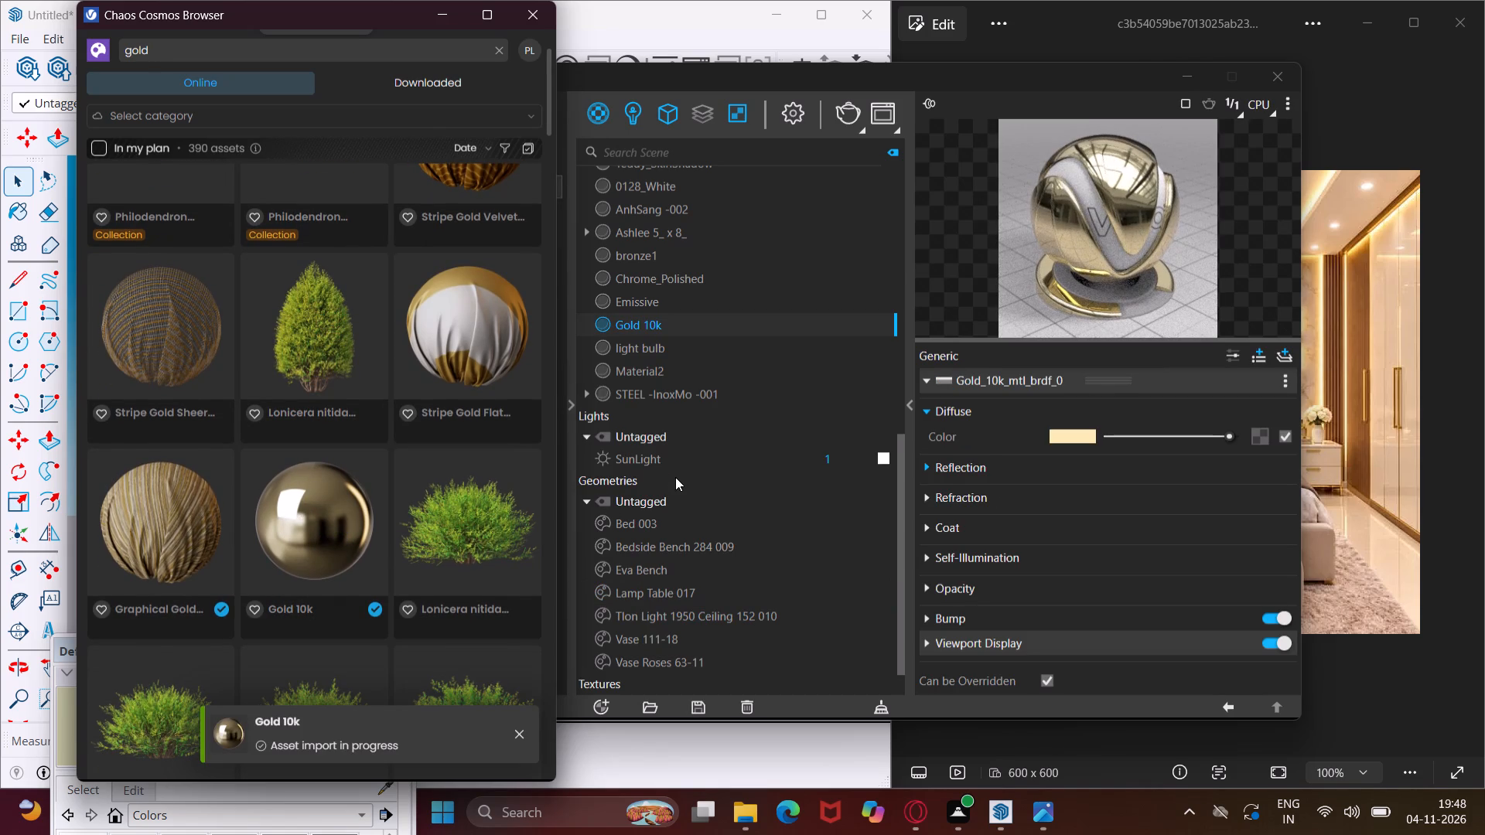
left_click(445, 23)
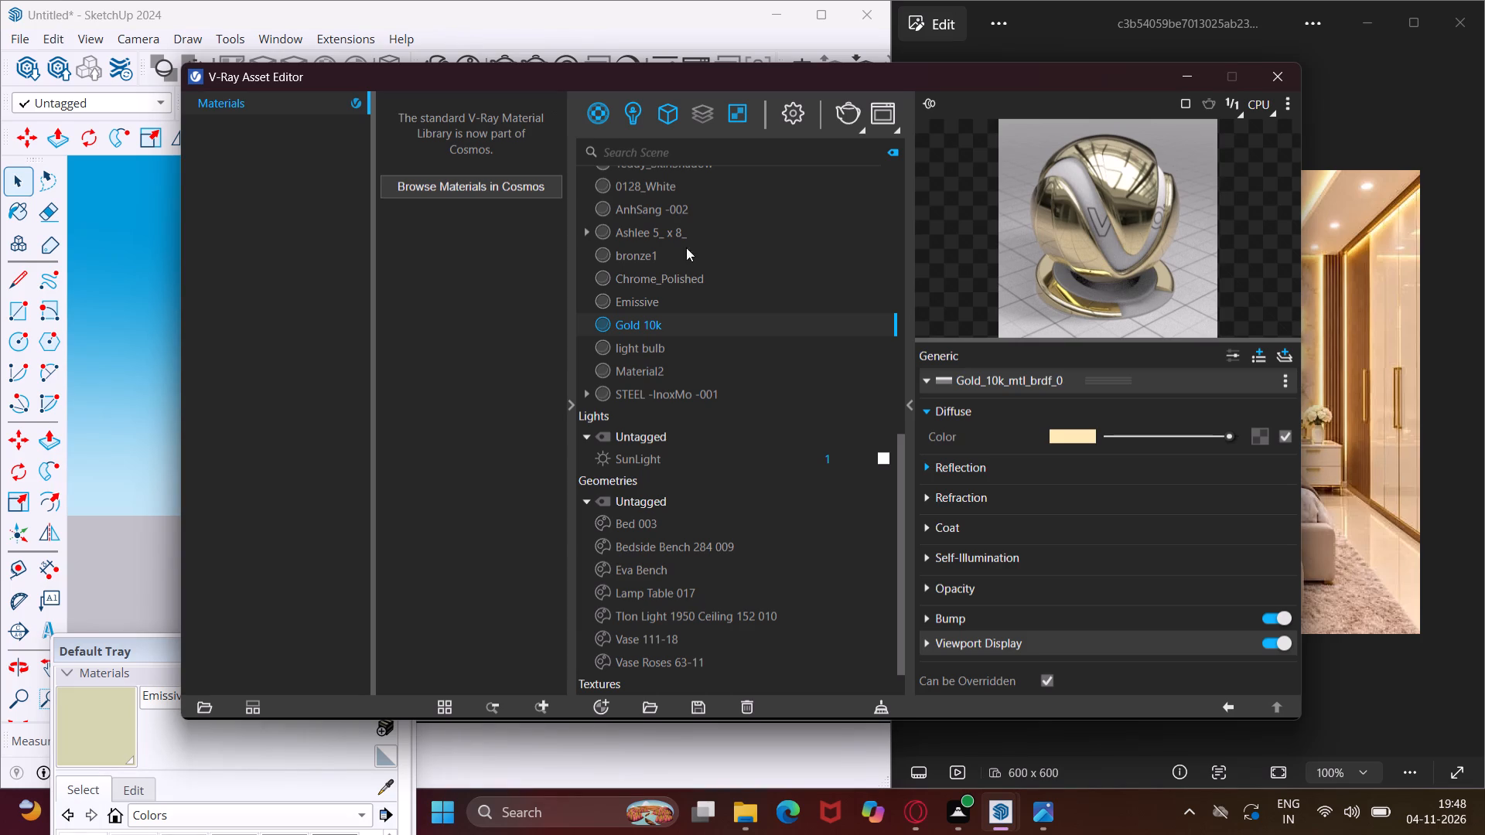
Set Gold 10k's reflection roughness to 0.21 and enable its reflection IOR at 3.58.
double_click(698, 320)
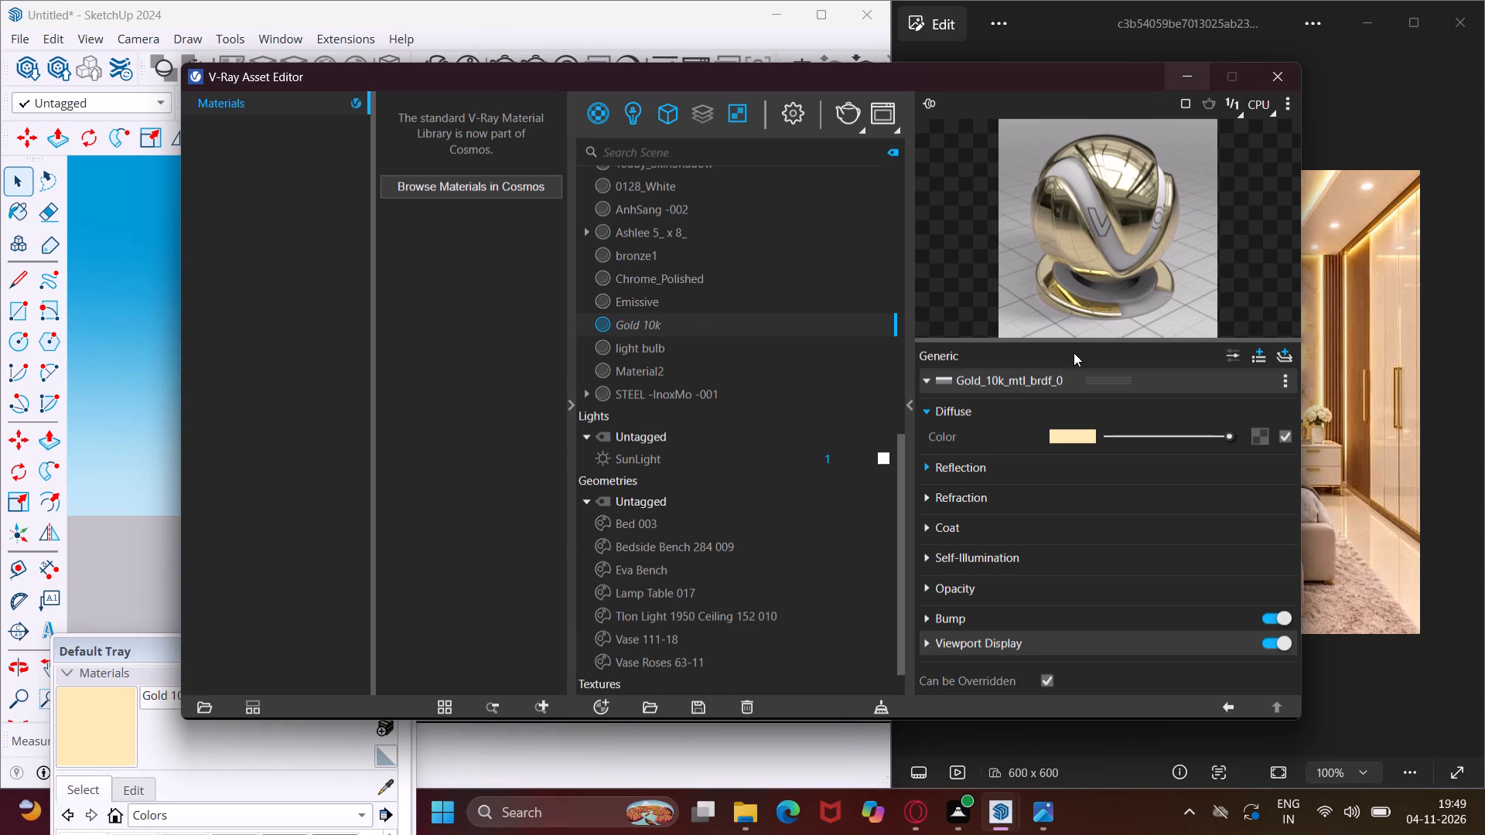
left_click(920, 472)
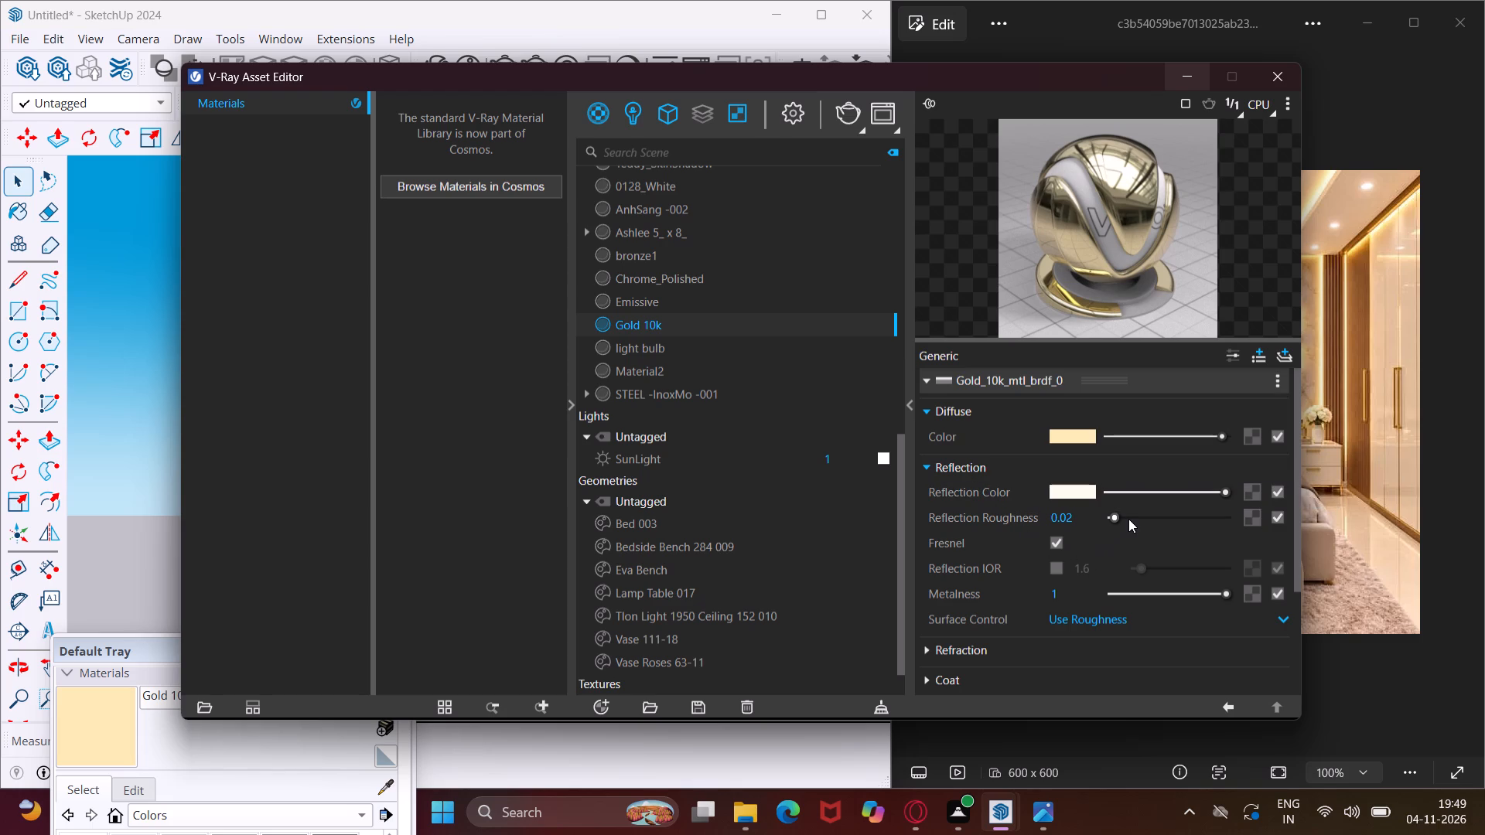
left_click(1054, 569)
left_click(1125, 520)
left_click(1188, 517)
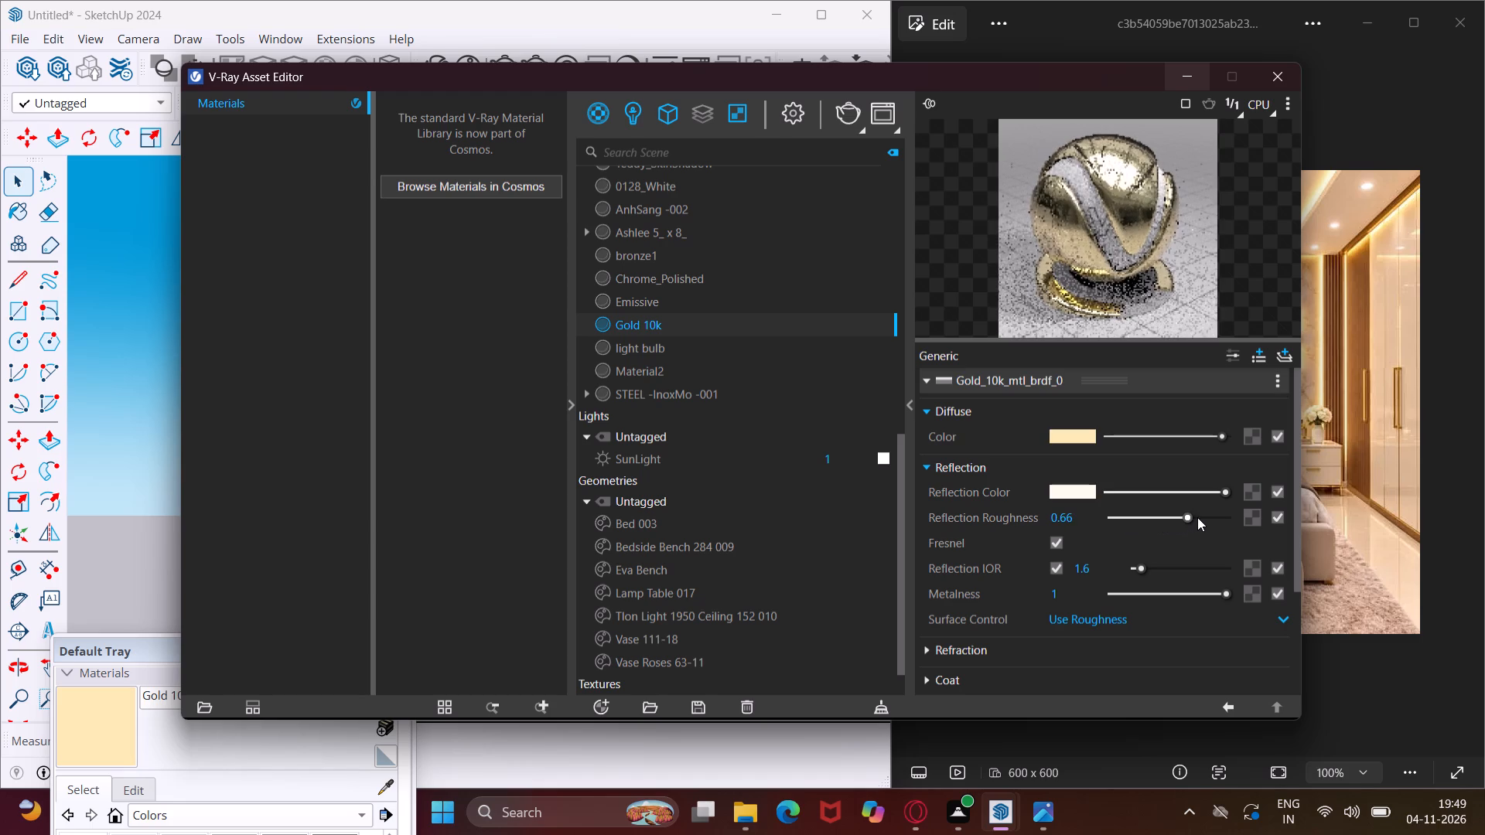
left_click(1217, 517)
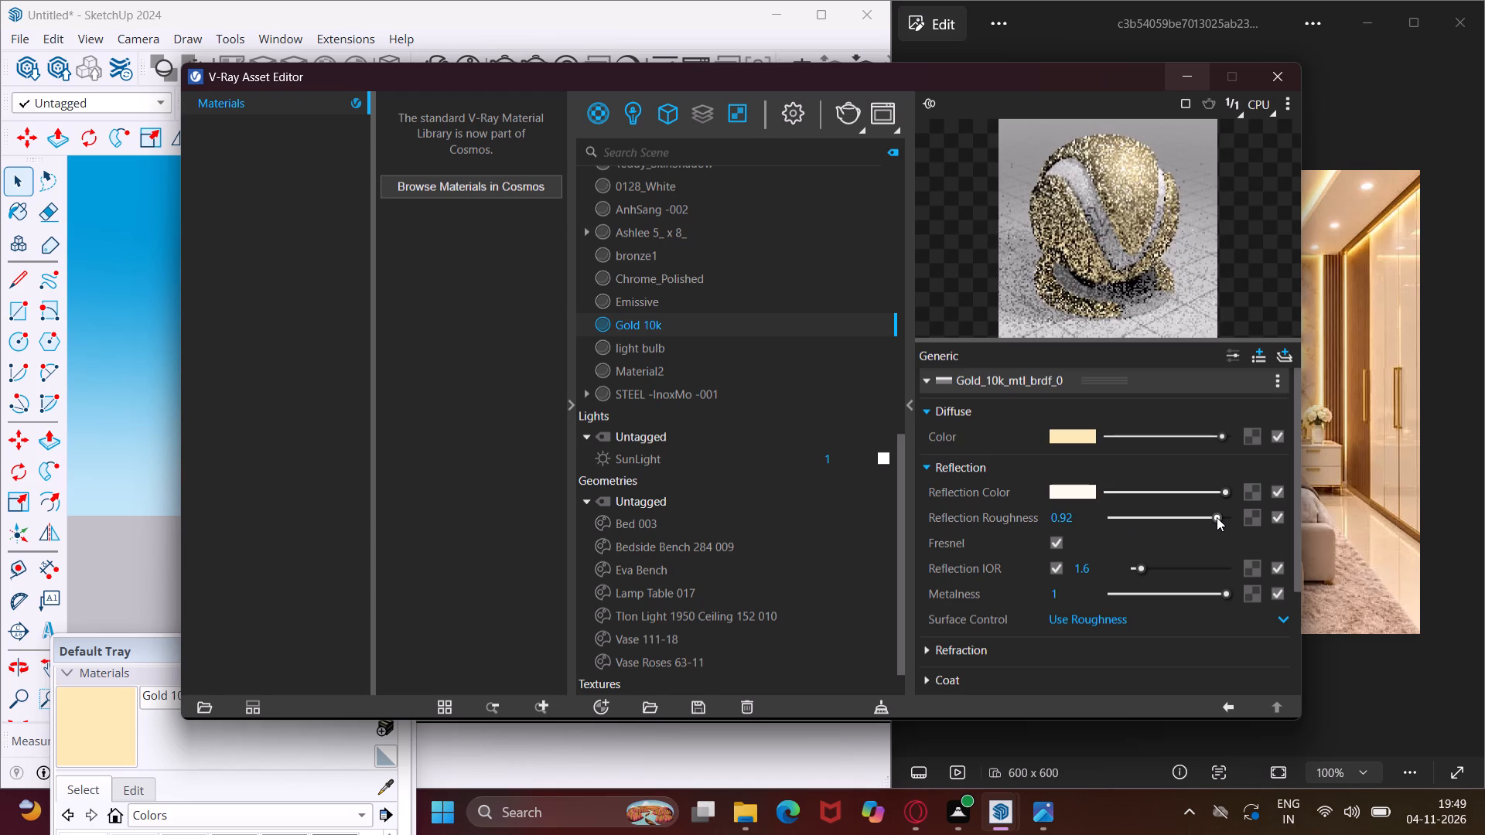
left_click(1150, 565)
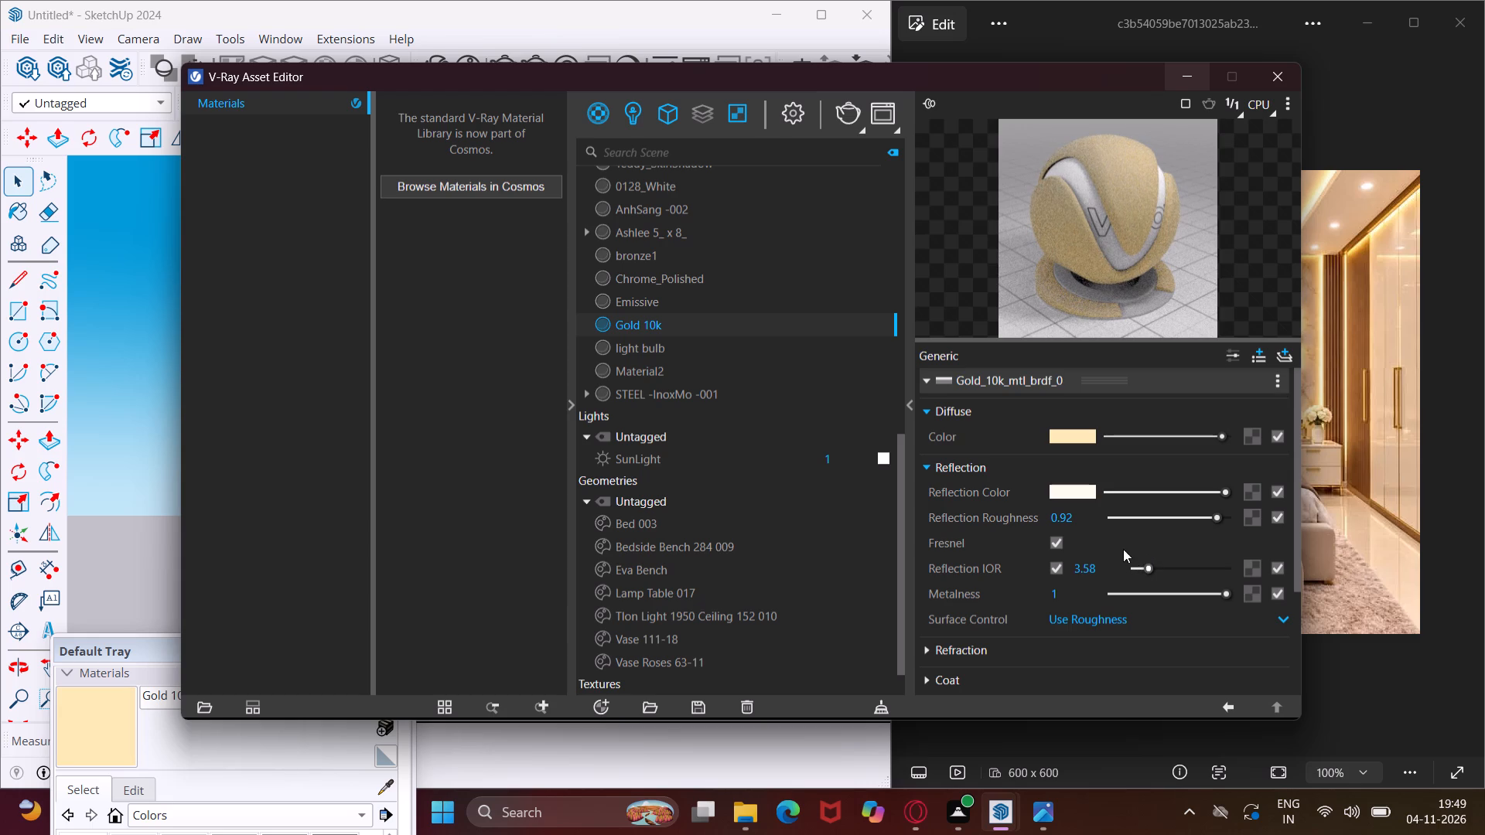
double_click(784, 325)
left_click(1136, 516)
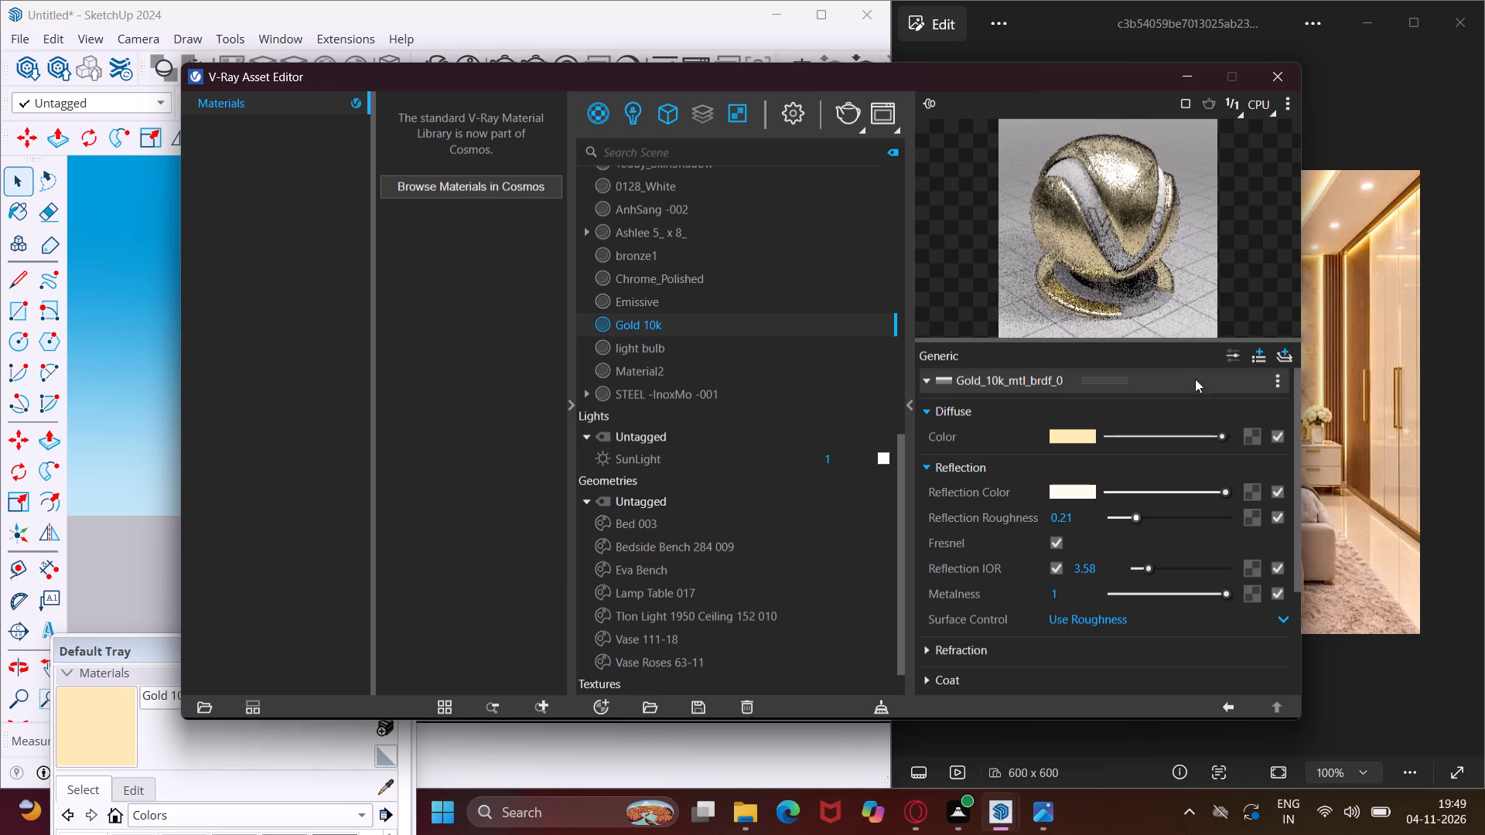
left_click(1201, 77)
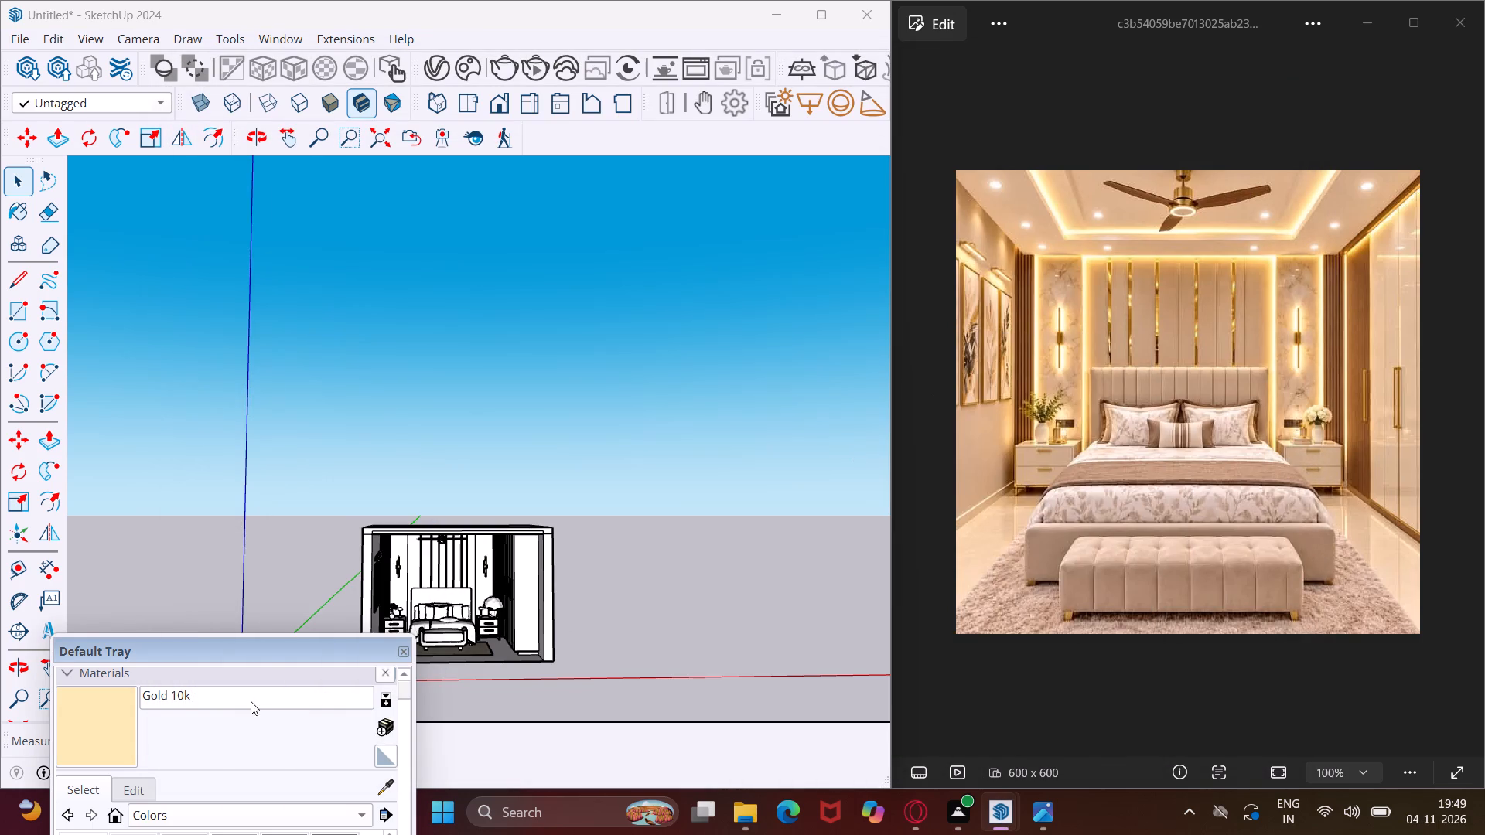
Paint the left nightstand's recessed drawer border and the cabinet frame's inner left side face with Gold 10k.
double_click(124, 704)
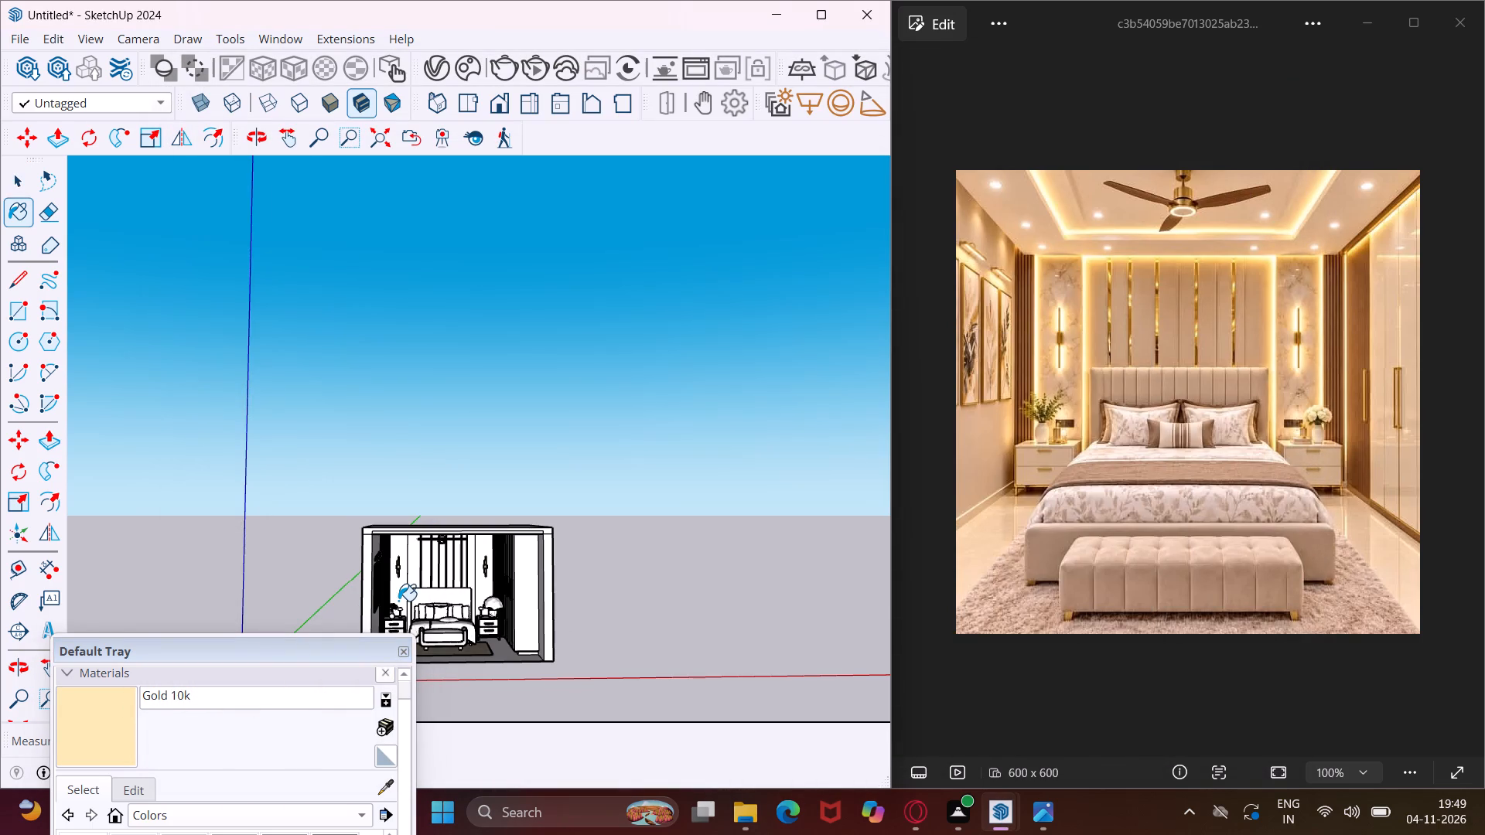
scroll(398, 601, "up", 14)
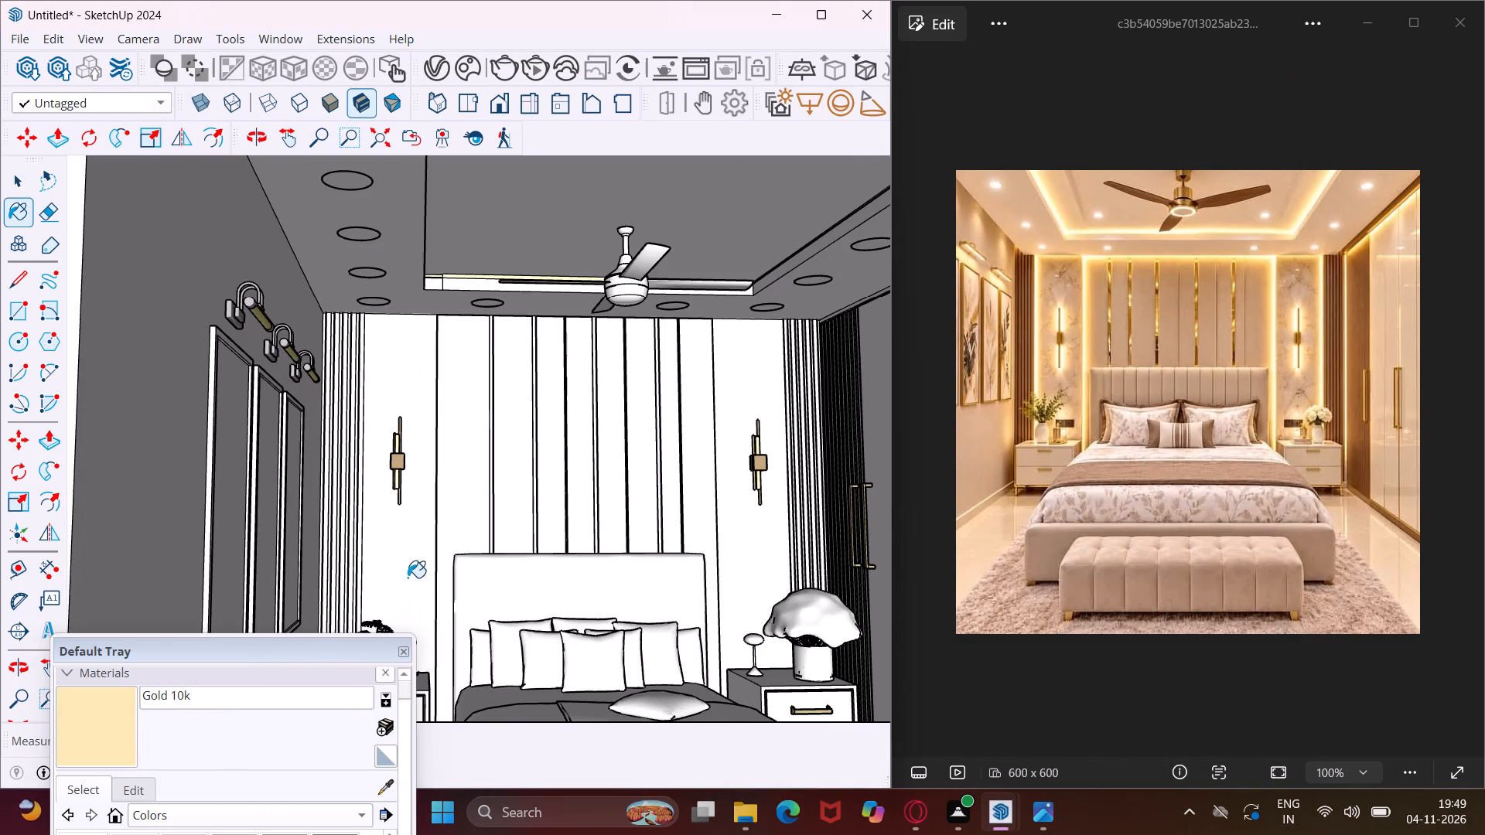
scroll(419, 448, "down", 9)
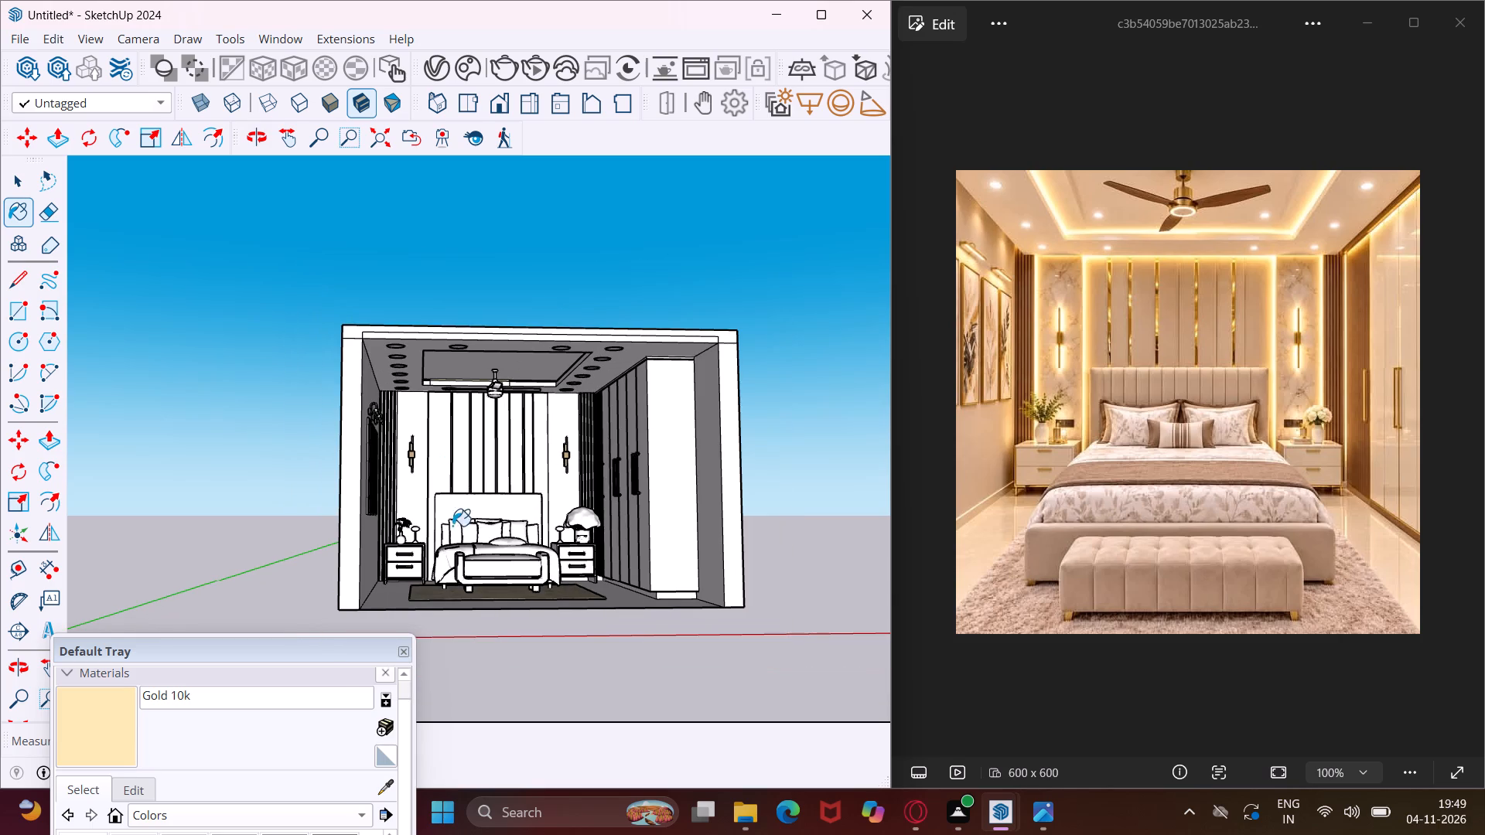
scroll(415, 567, "up", 13)
scroll(325, 540, "up", 6)
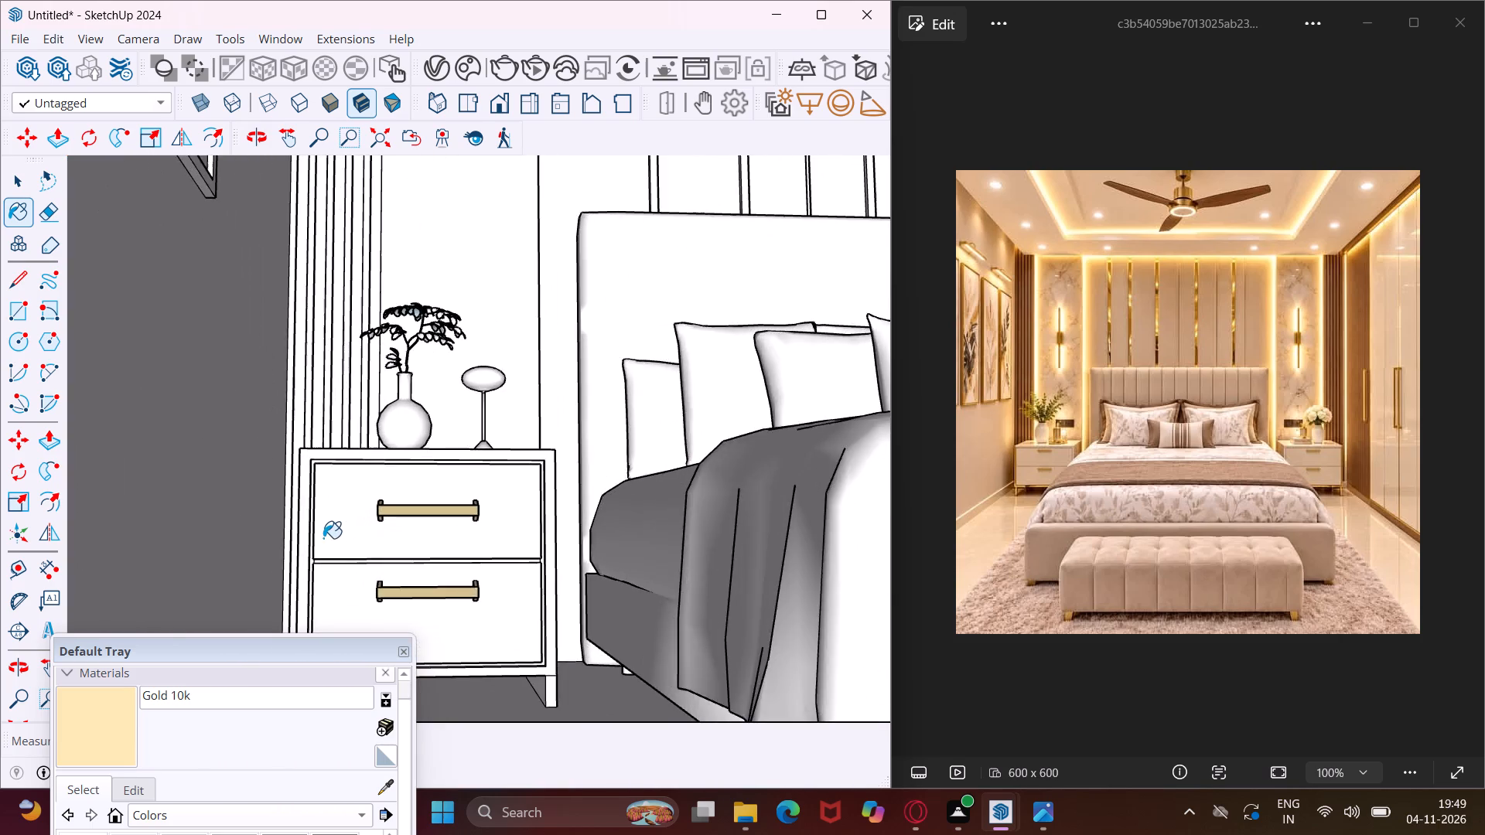
scroll(323, 538, "up", 12)
scroll(265, 584, "up", 4)
left_click(290, 579)
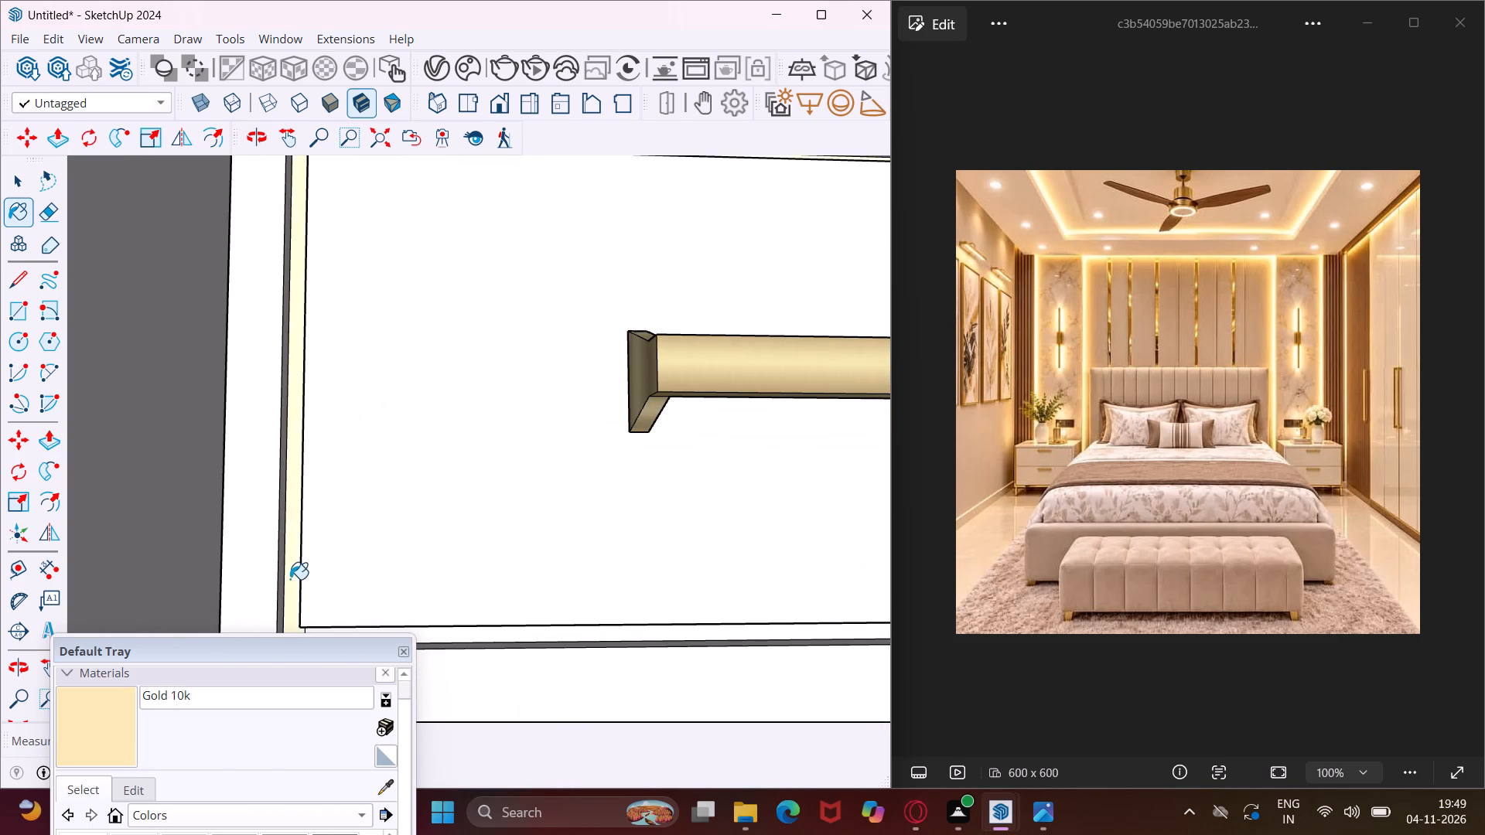
scroll(290, 579, "up", 1)
middle_click_drag(288, 580, 256, 588)
scroll(268, 588, "up", 4)
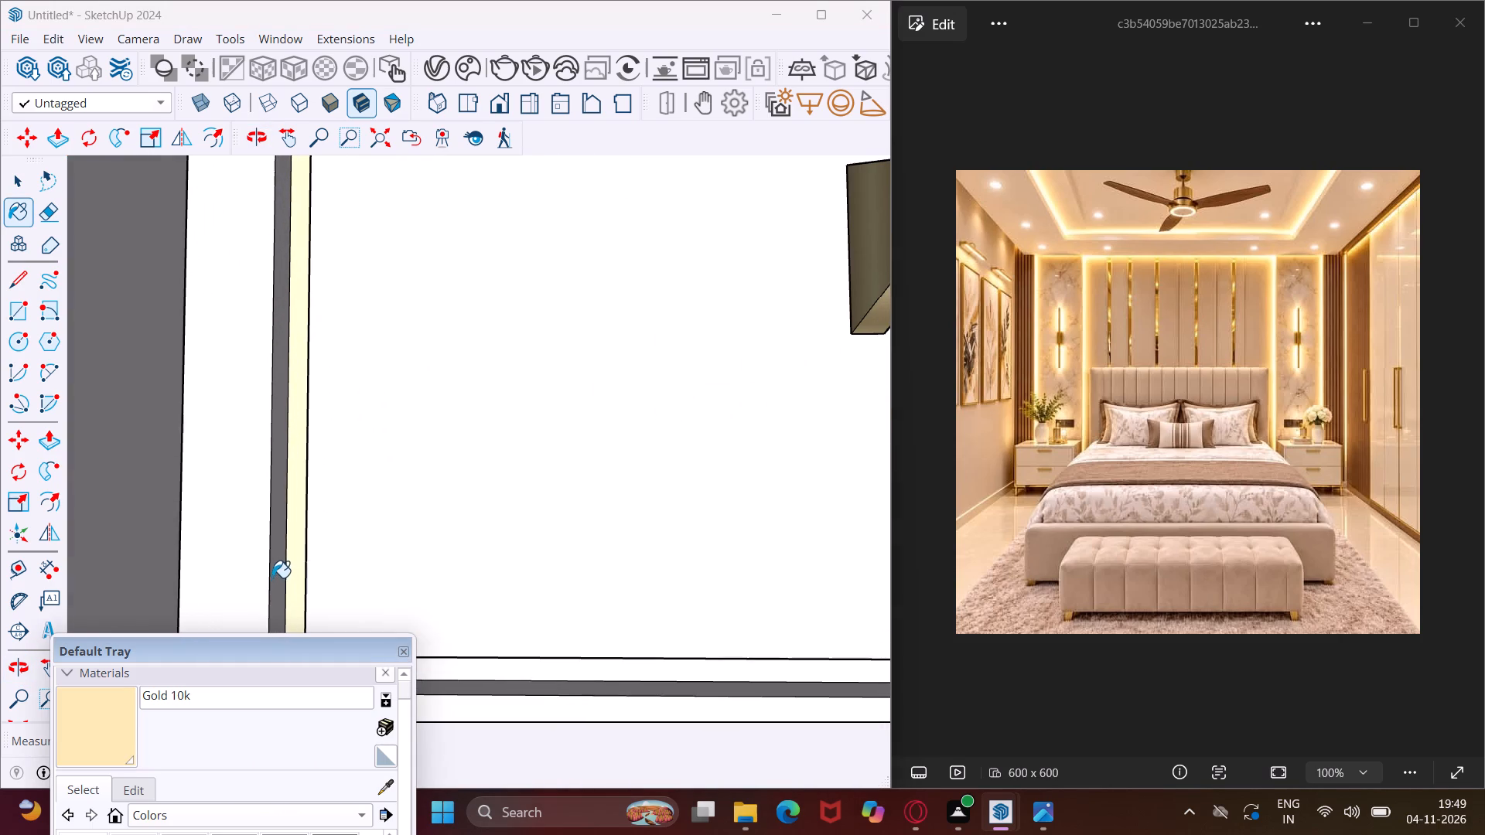
left_click(274, 574)
scroll(299, 516, "down", 4)
scroll(346, 619, "up", 7)
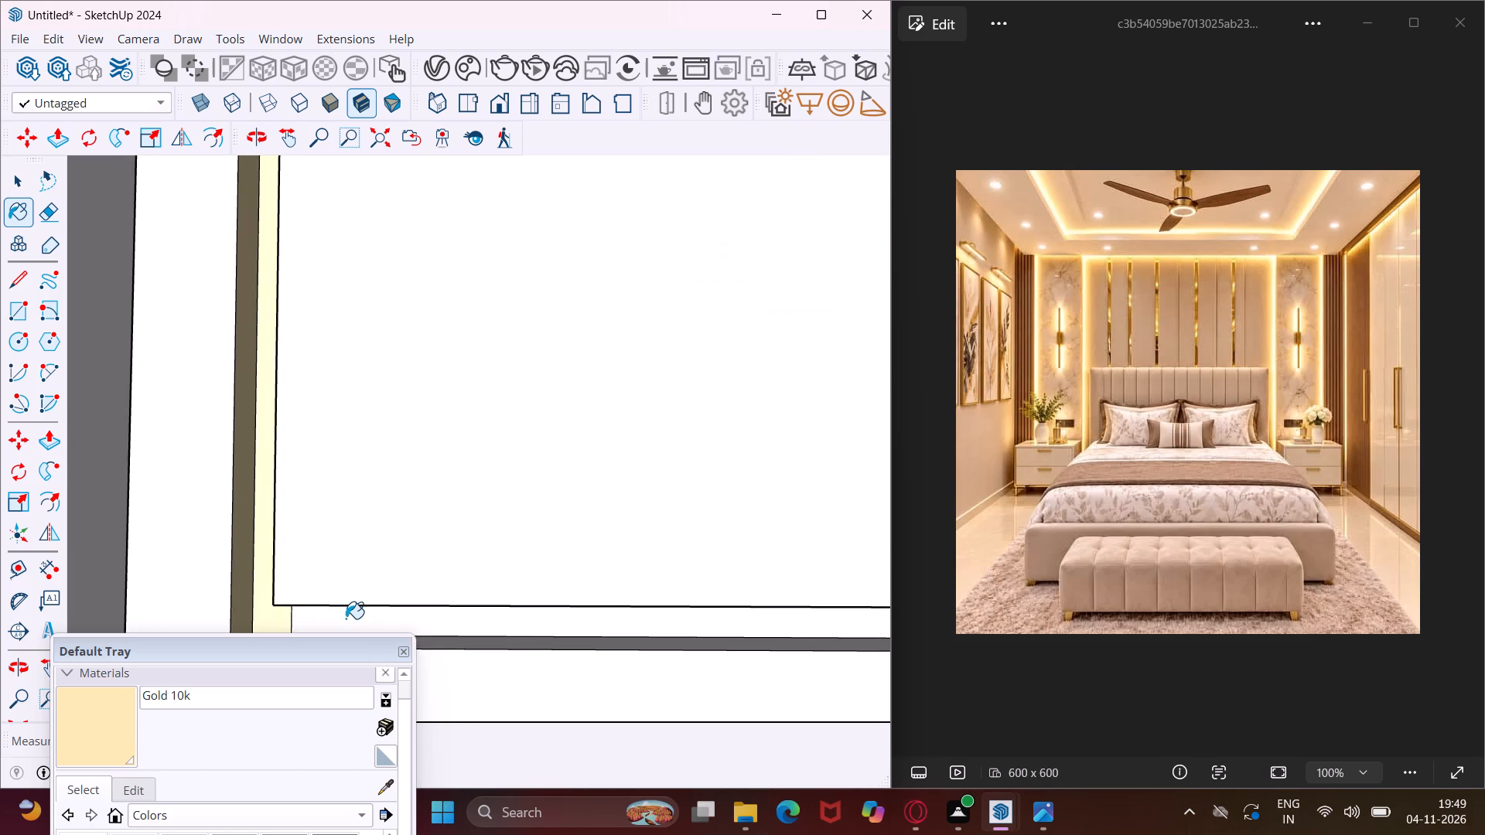
Paint the back and edge faces of the groove between the left nightstand's two drawers with Gold 10k.
left_click(346, 619)
middle_click_drag(314, 545, 394, 380)
scroll(314, 545, "up", 1)
left_click(330, 578)
scroll(232, 562, "down", 6)
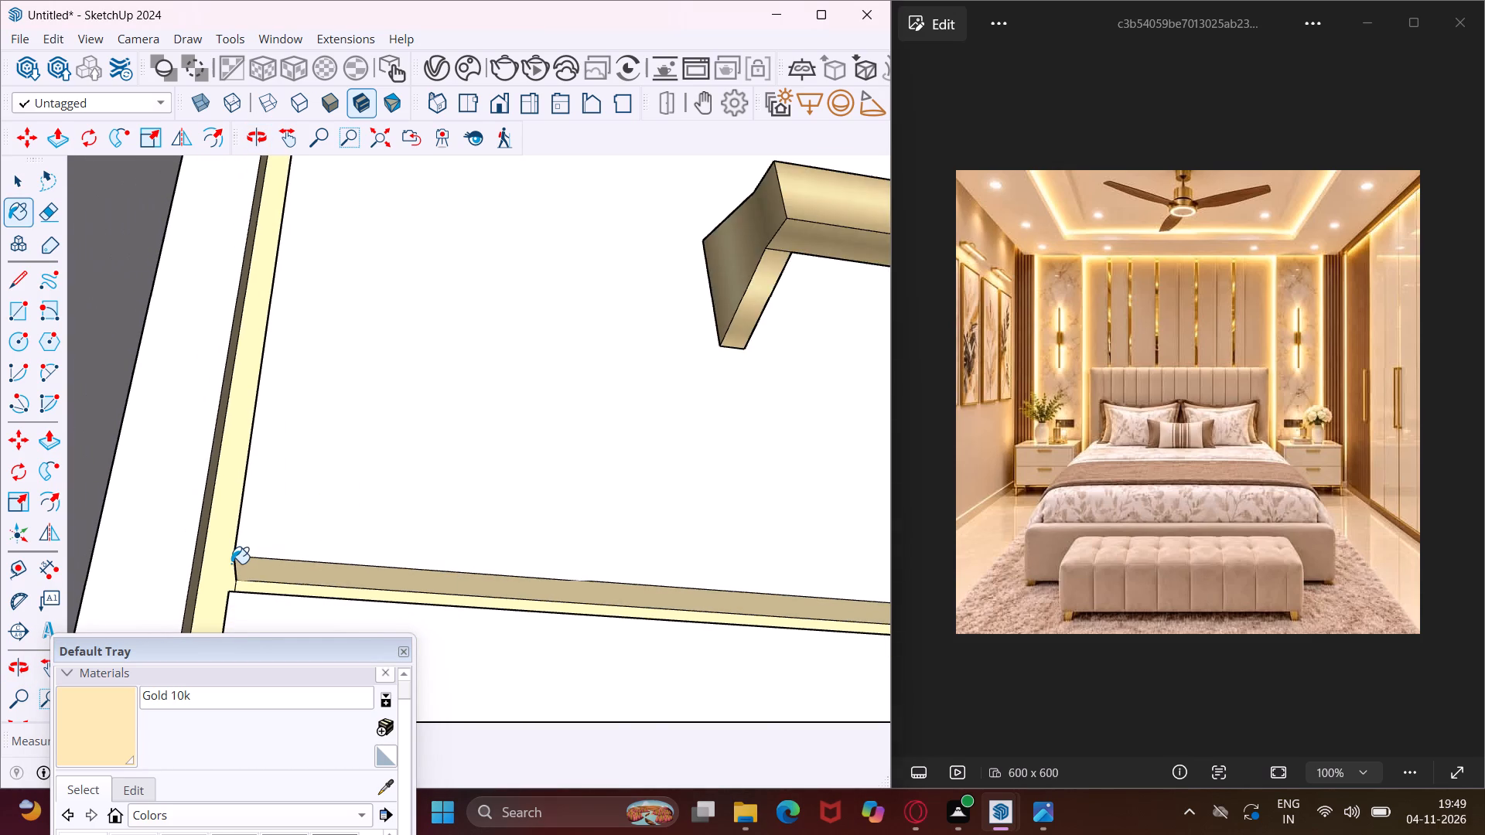
scroll(231, 564, "down", 4)
middle_click_drag(261, 572, 200, 683)
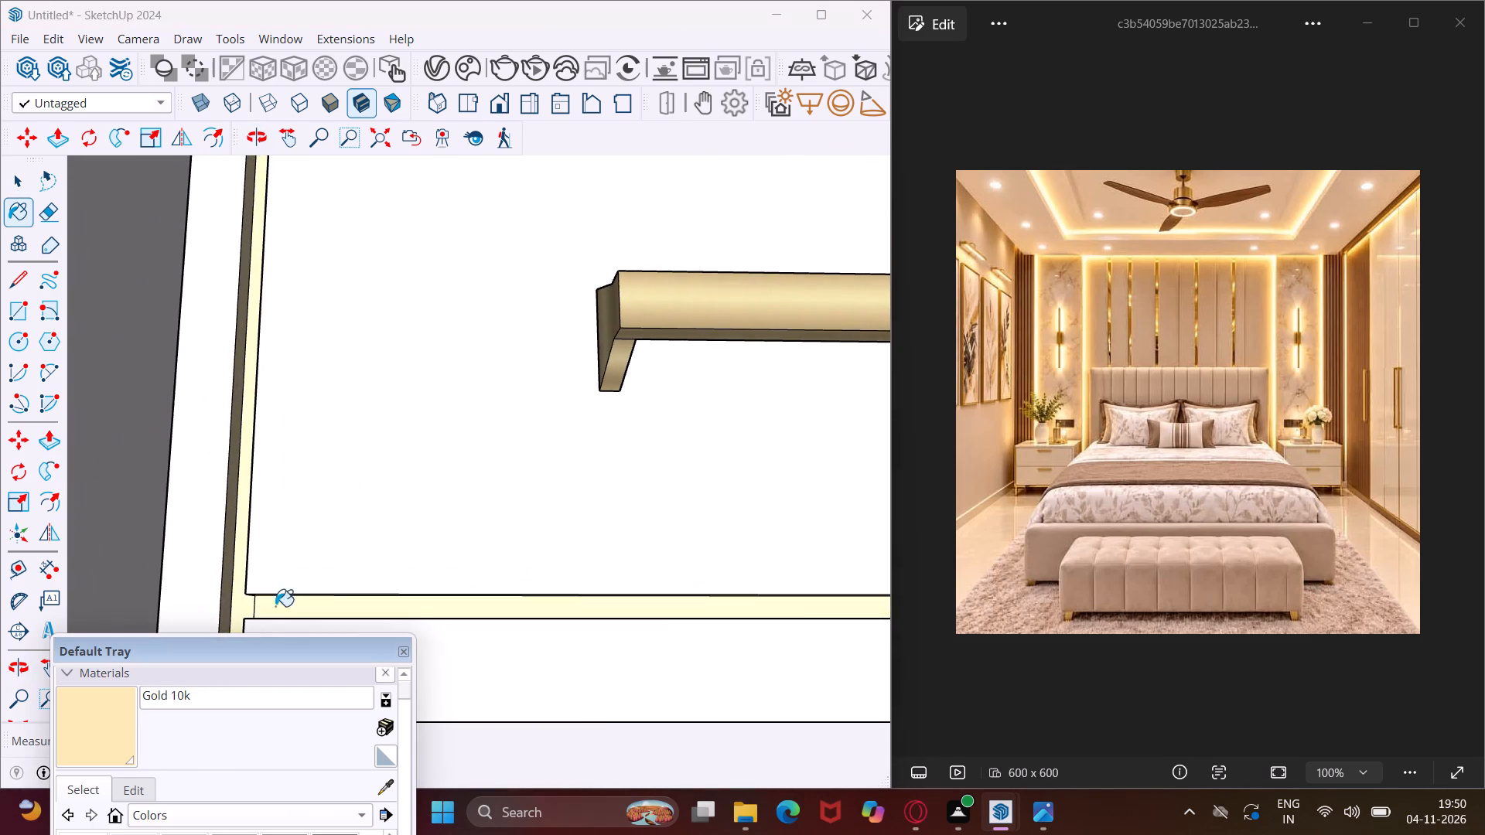
scroll(354, 452, "down", 5)
middle_click_drag(413, 448, 373, 595)
scroll(346, 560, "up", 7)
left_click(300, 539)
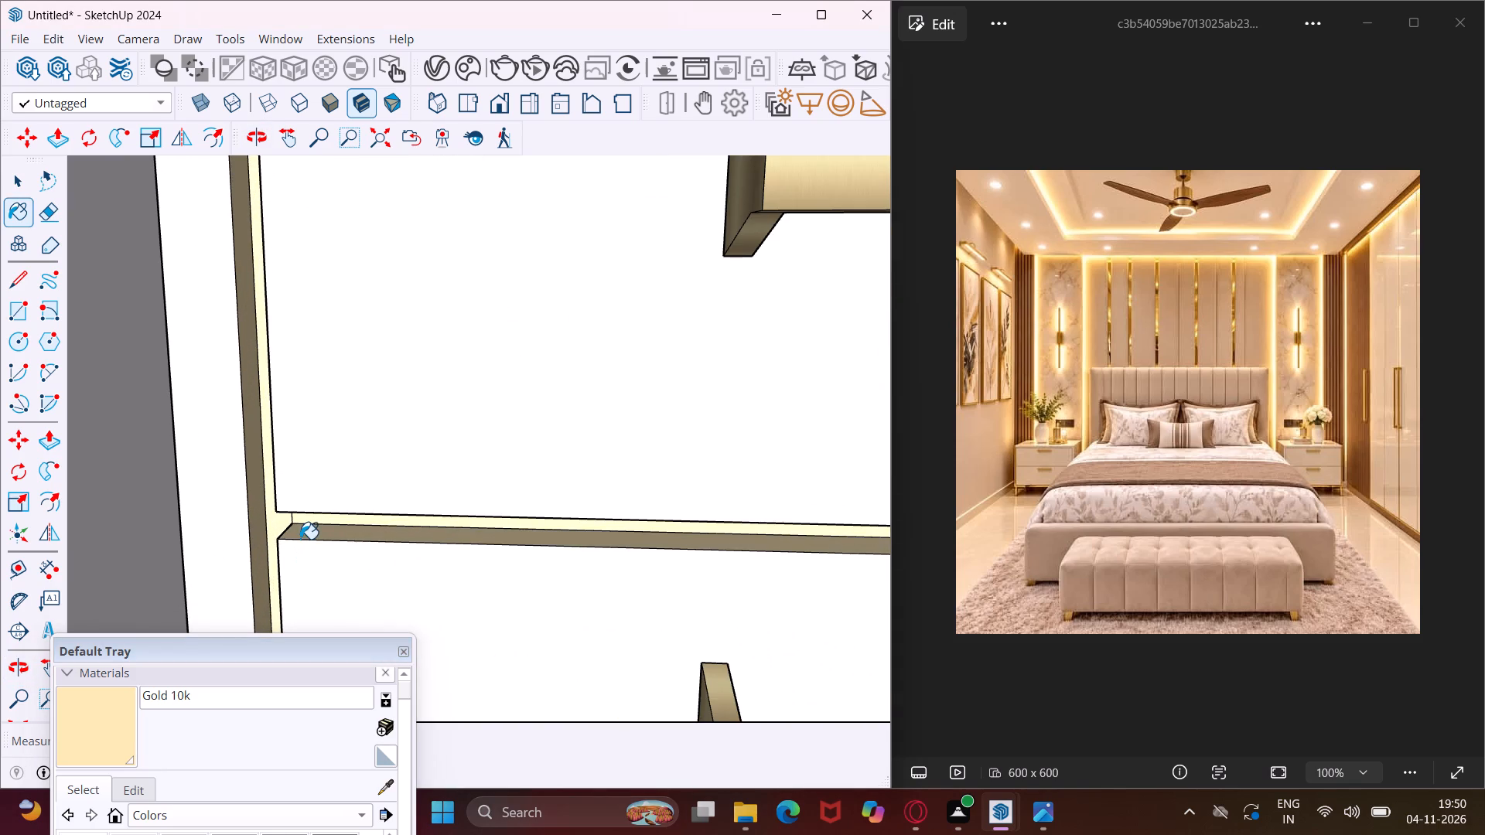
scroll(292, 530, "down", 14)
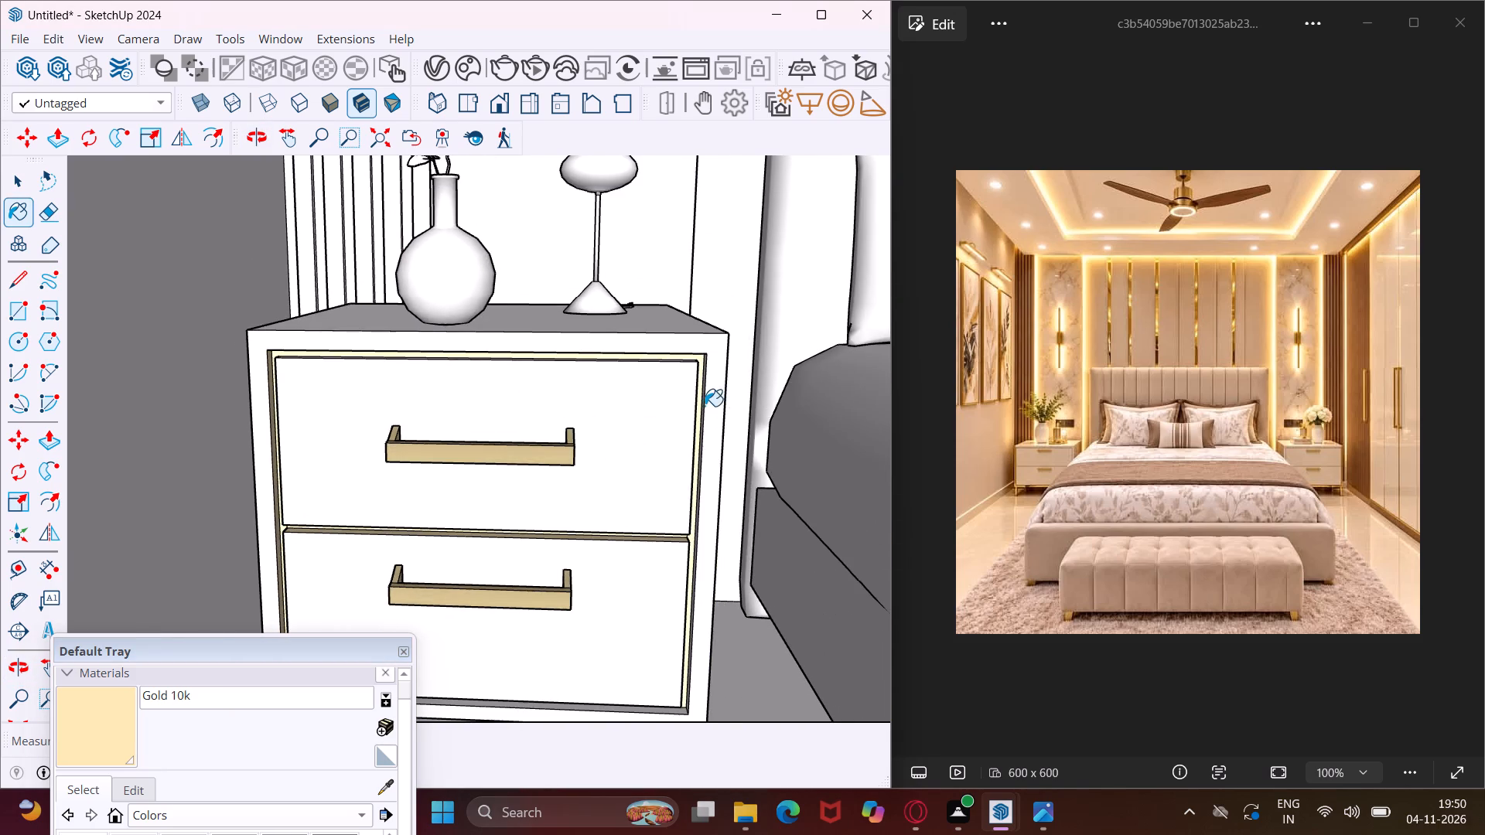
Paint the frame's inner right side, the upper drawer's top edge and both drawers' right edges on the left nightstand with Gold 10k.
scroll(705, 406, "up", 17)
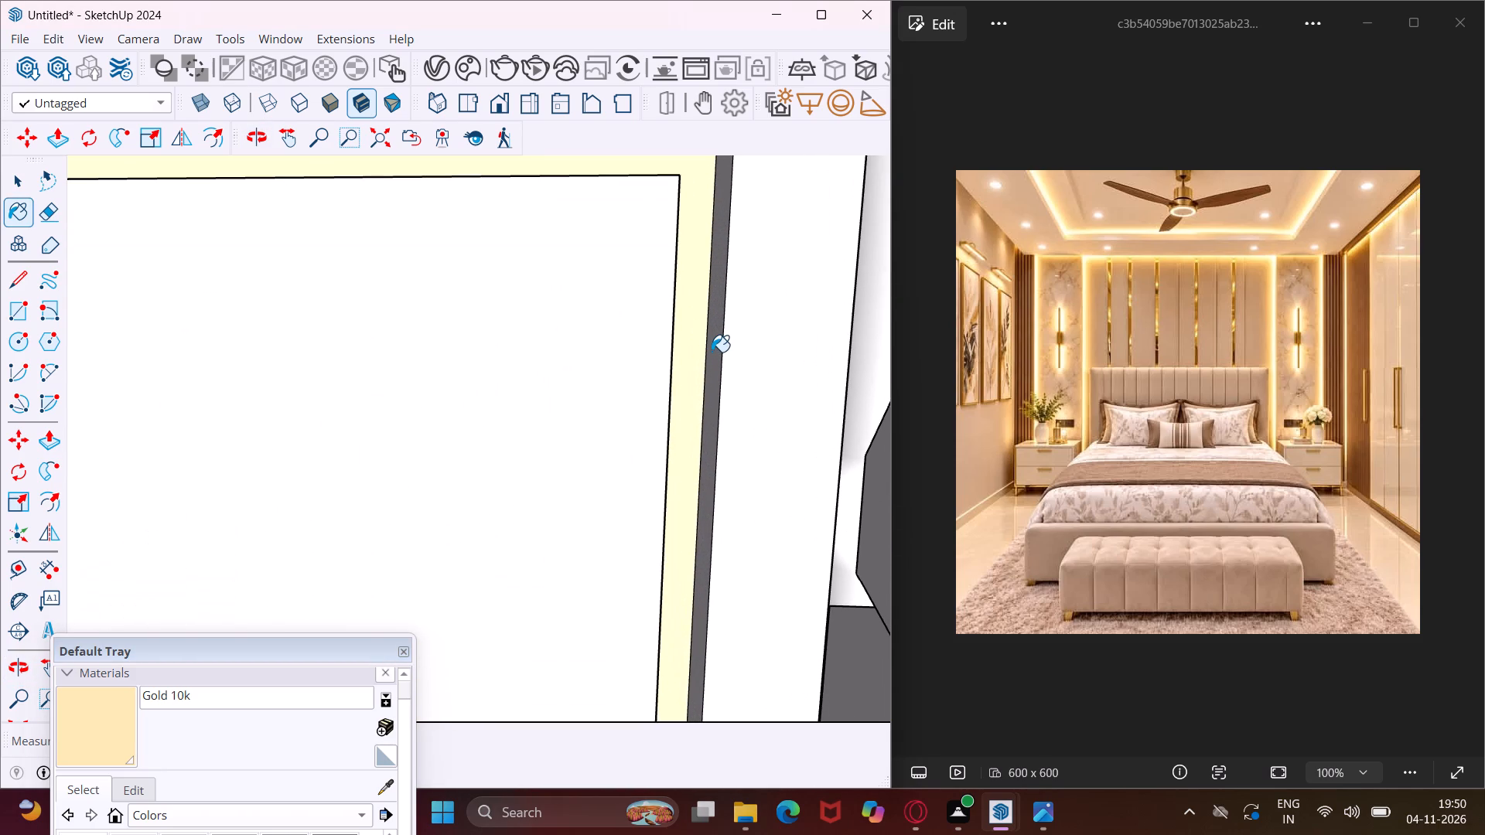
left_click(712, 352)
middle_click_drag(704, 350, 717, 441)
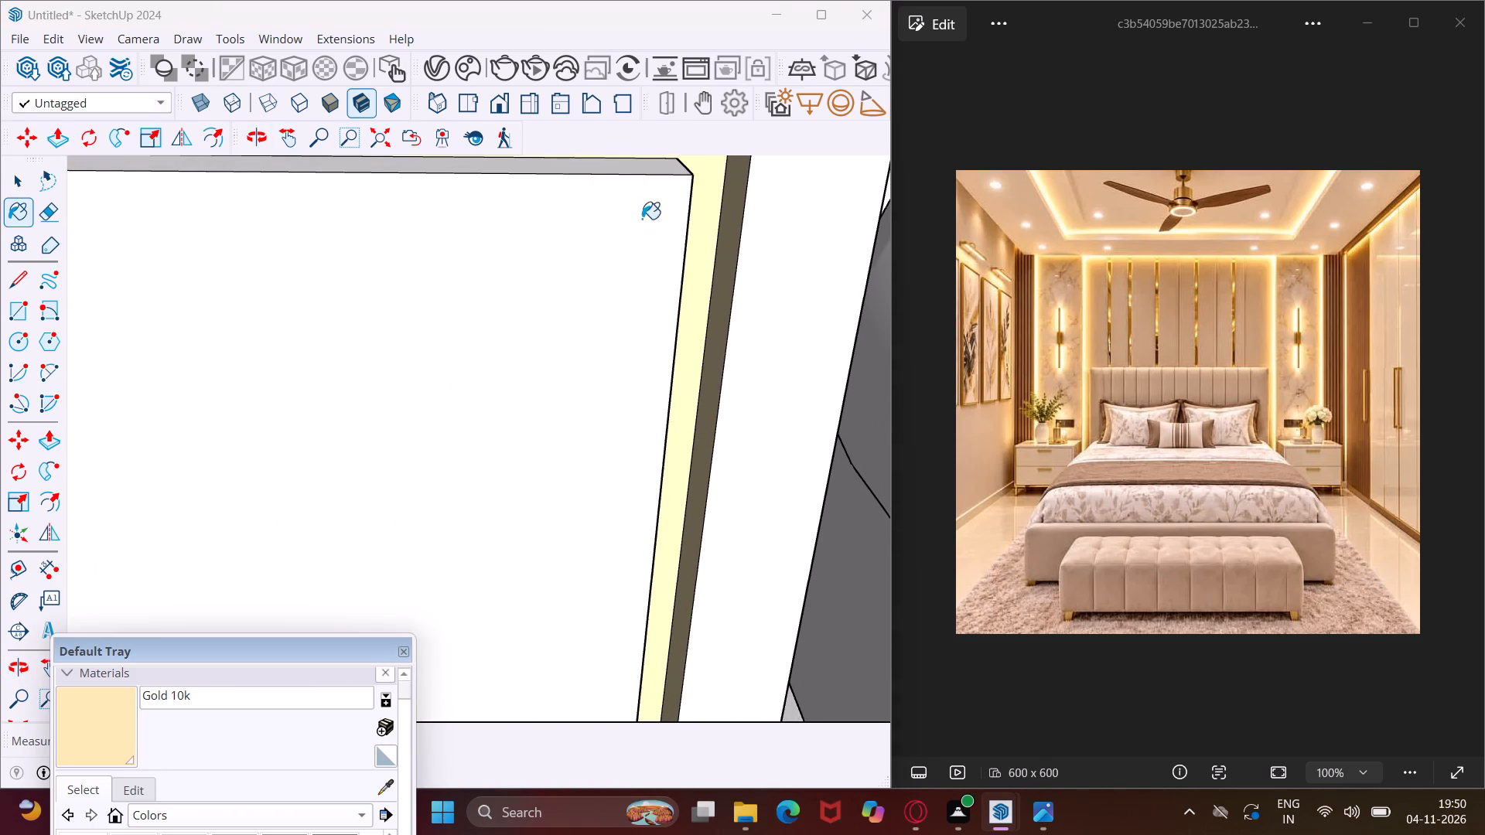
left_click(667, 173)
middle_click_drag(700, 223, 641, 222)
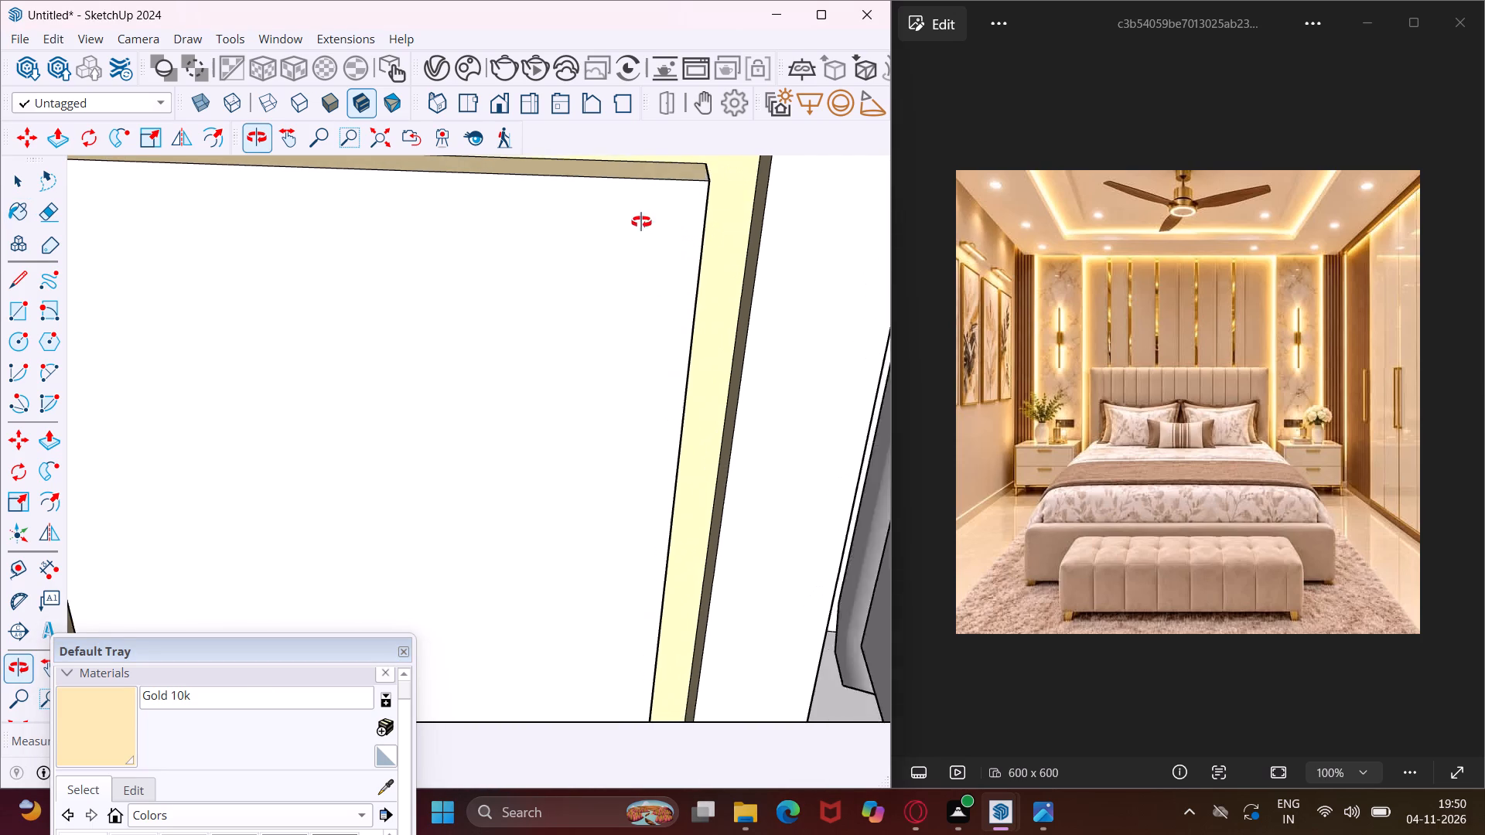
middle_click_drag(641, 222, 517, 206)
left_click(723, 322)
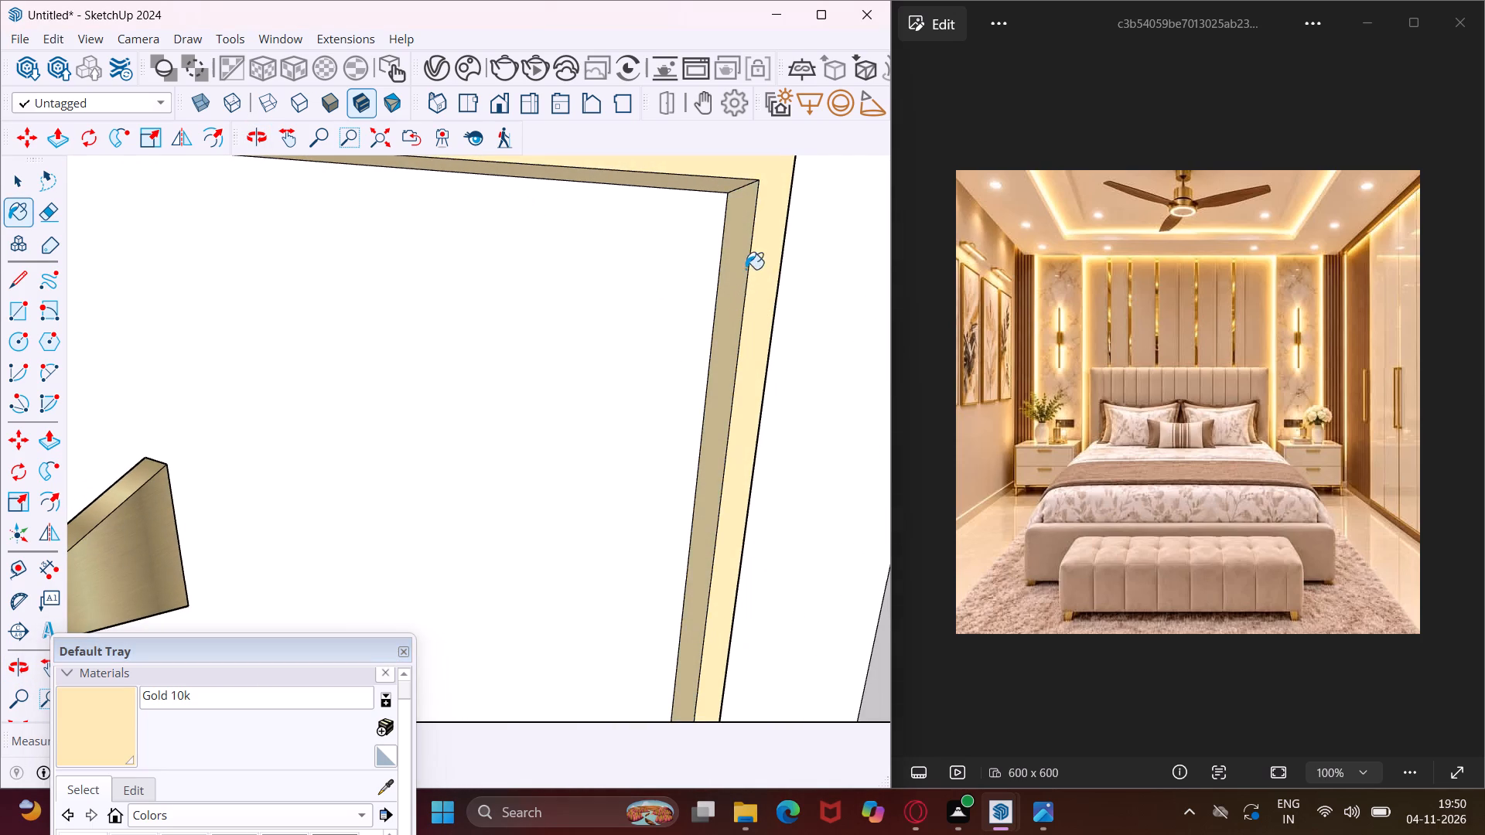
scroll(749, 259, "down", 11)
scroll(708, 626, "up", 5)
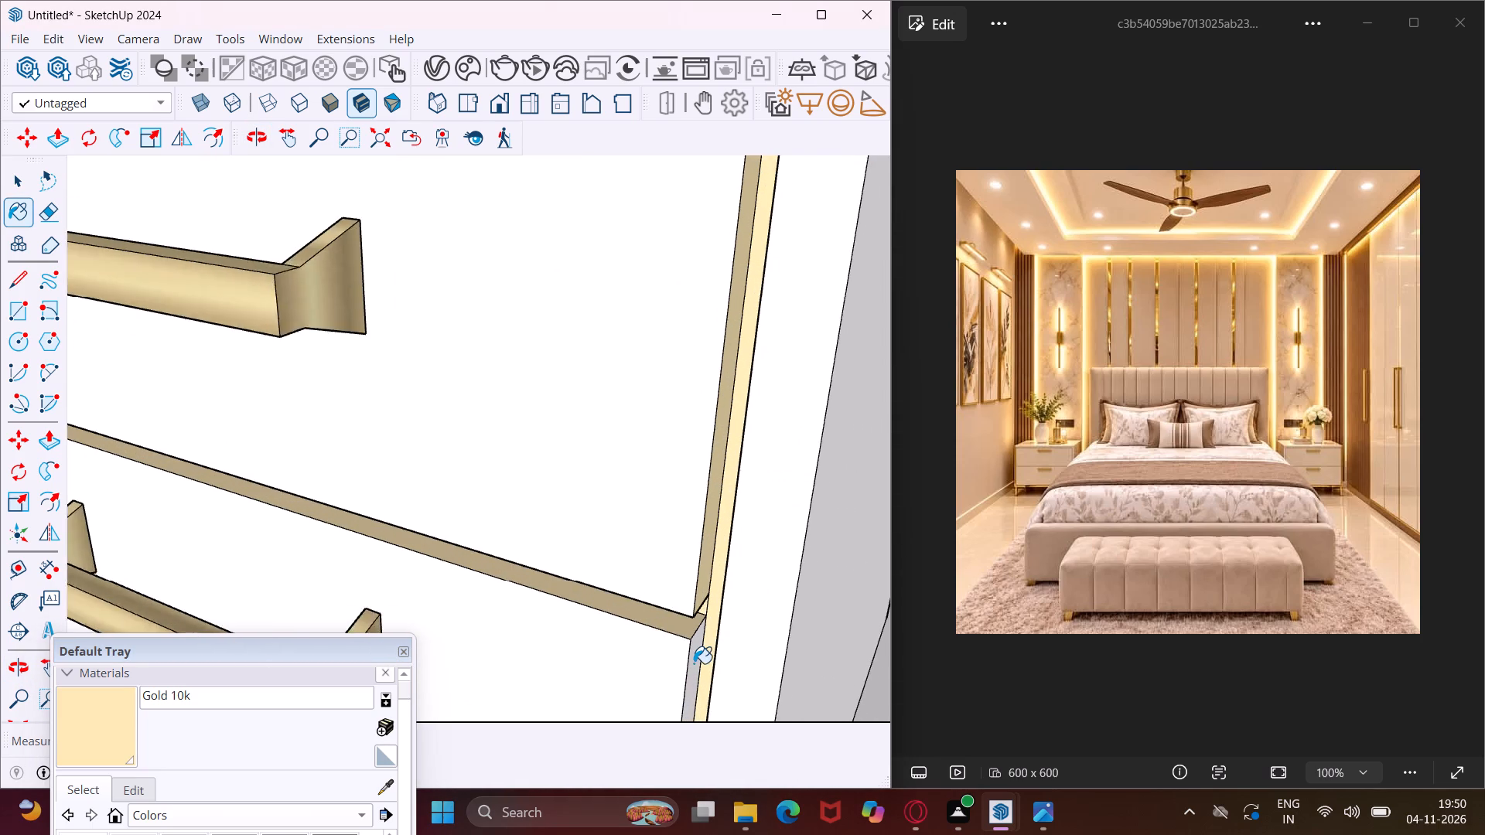
scroll(694, 663, "up", 2)
left_click(698, 656)
scroll(712, 581, "down", 6)
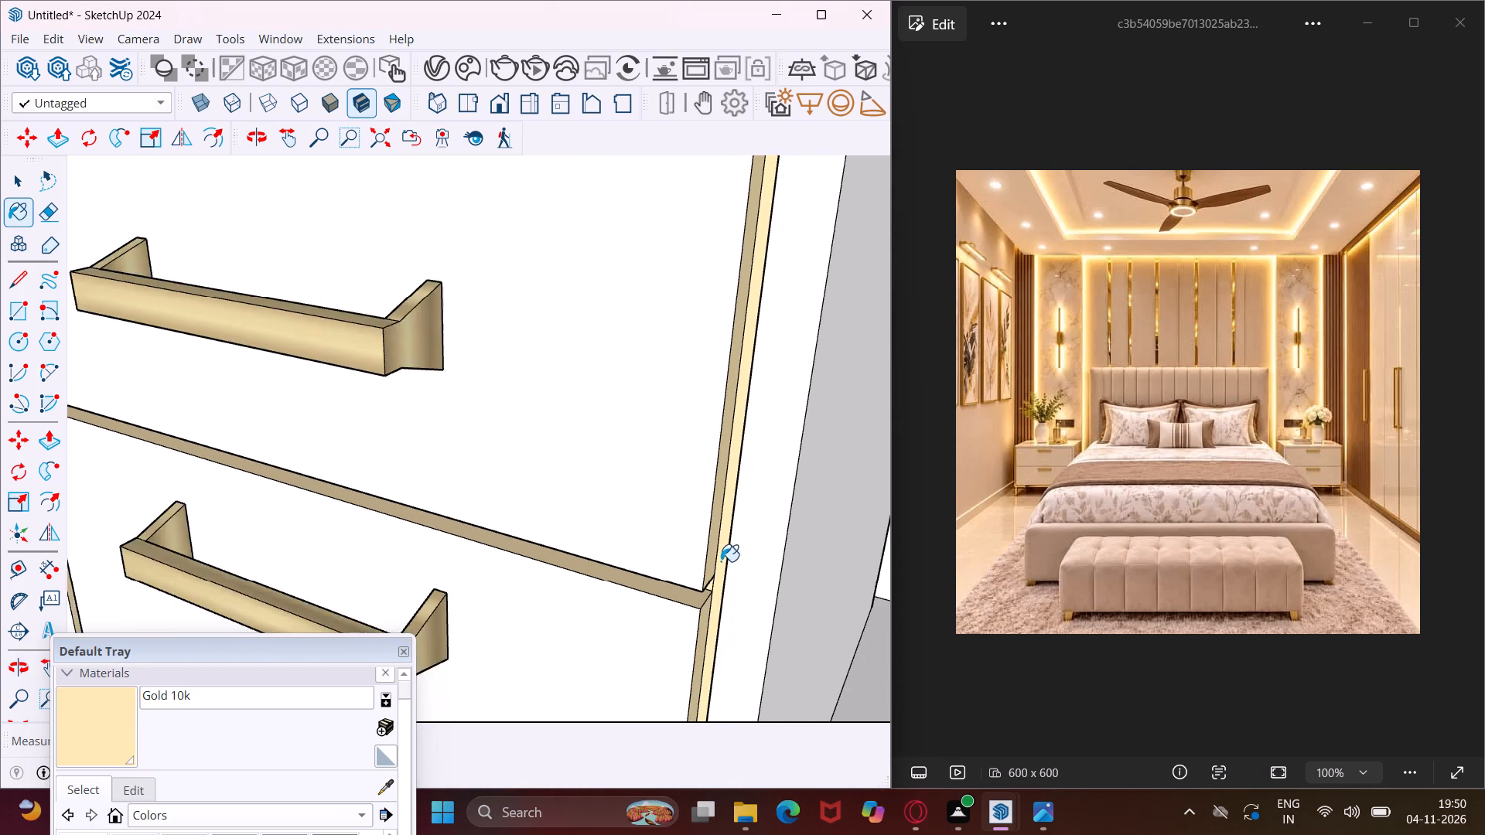
scroll(721, 561, "down", 6)
middle_click_drag(712, 551, 842, 286)
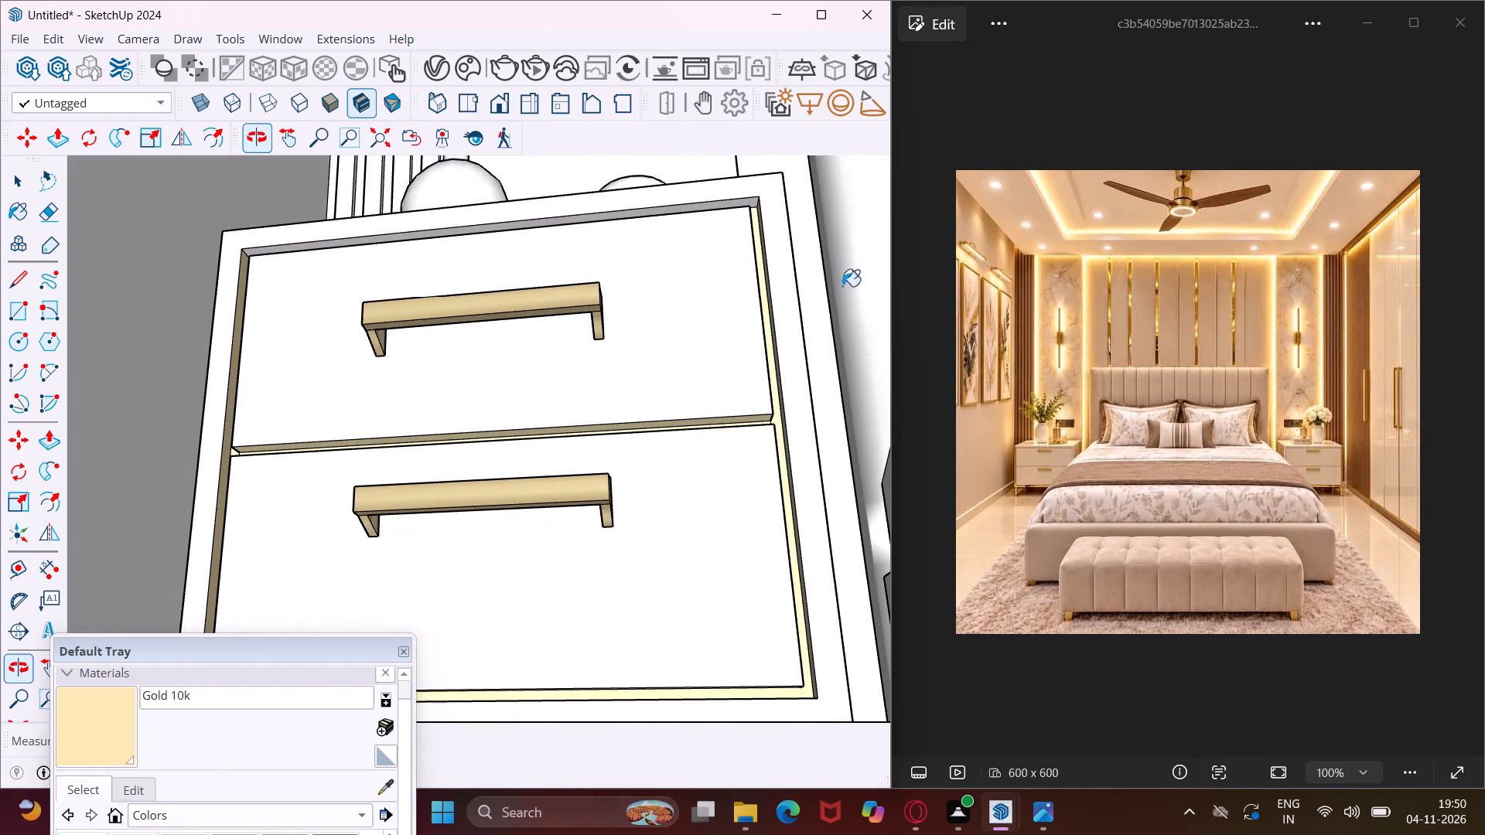
Paint the inner top face of the left nightstand's cabinet frame with Gold 10k.
scroll(734, 232, "up", 6)
left_click(731, 194)
scroll(687, 212, "down", 4)
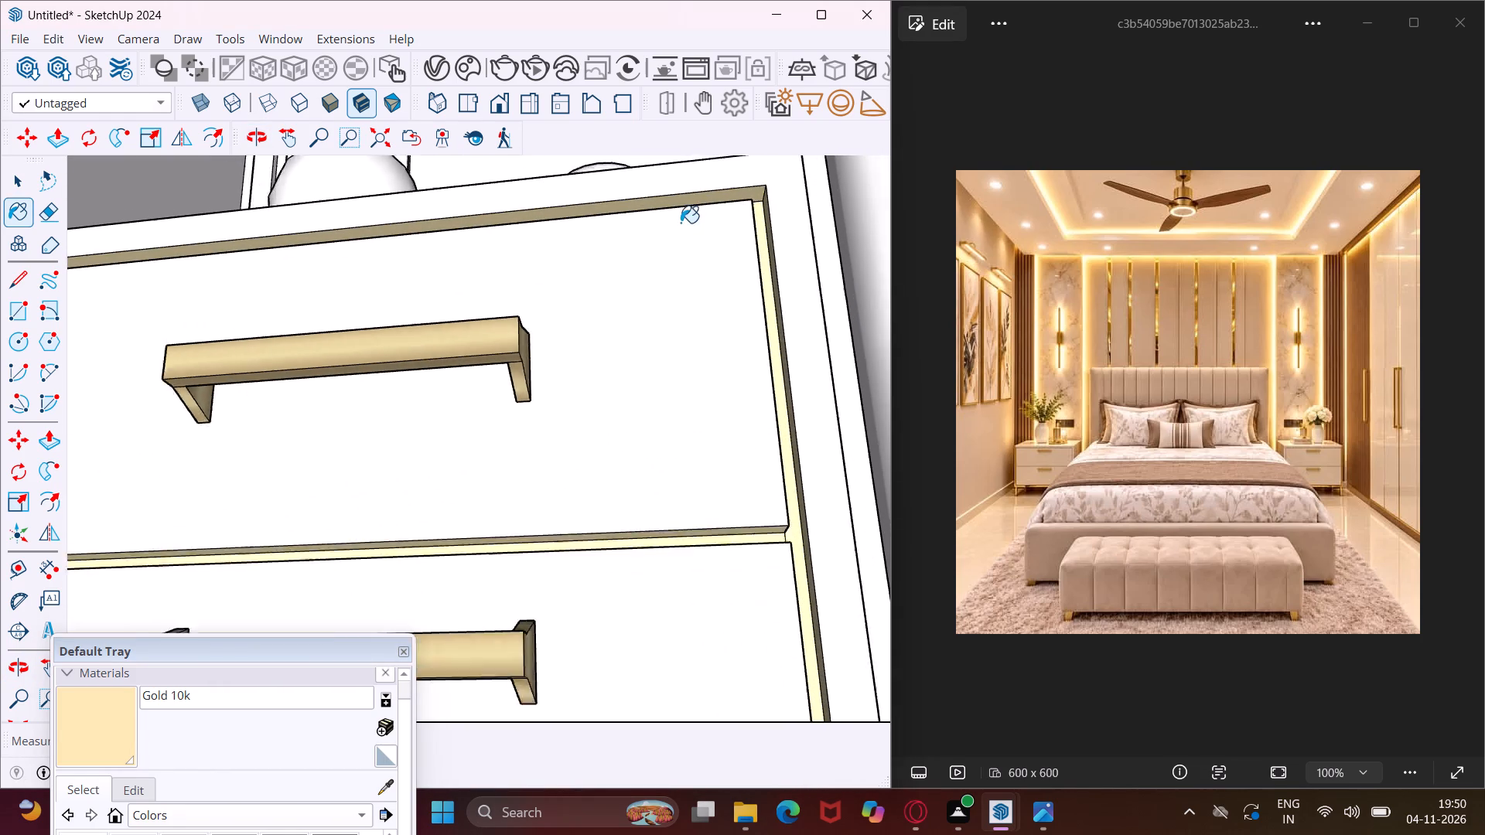
Paint the inner bottom face of the left nightstand's cabinet frame, below the lower drawer, with Gold 10k.
scroll(681, 223, "down", 9)
middle_click_drag(675, 285, 695, 516)
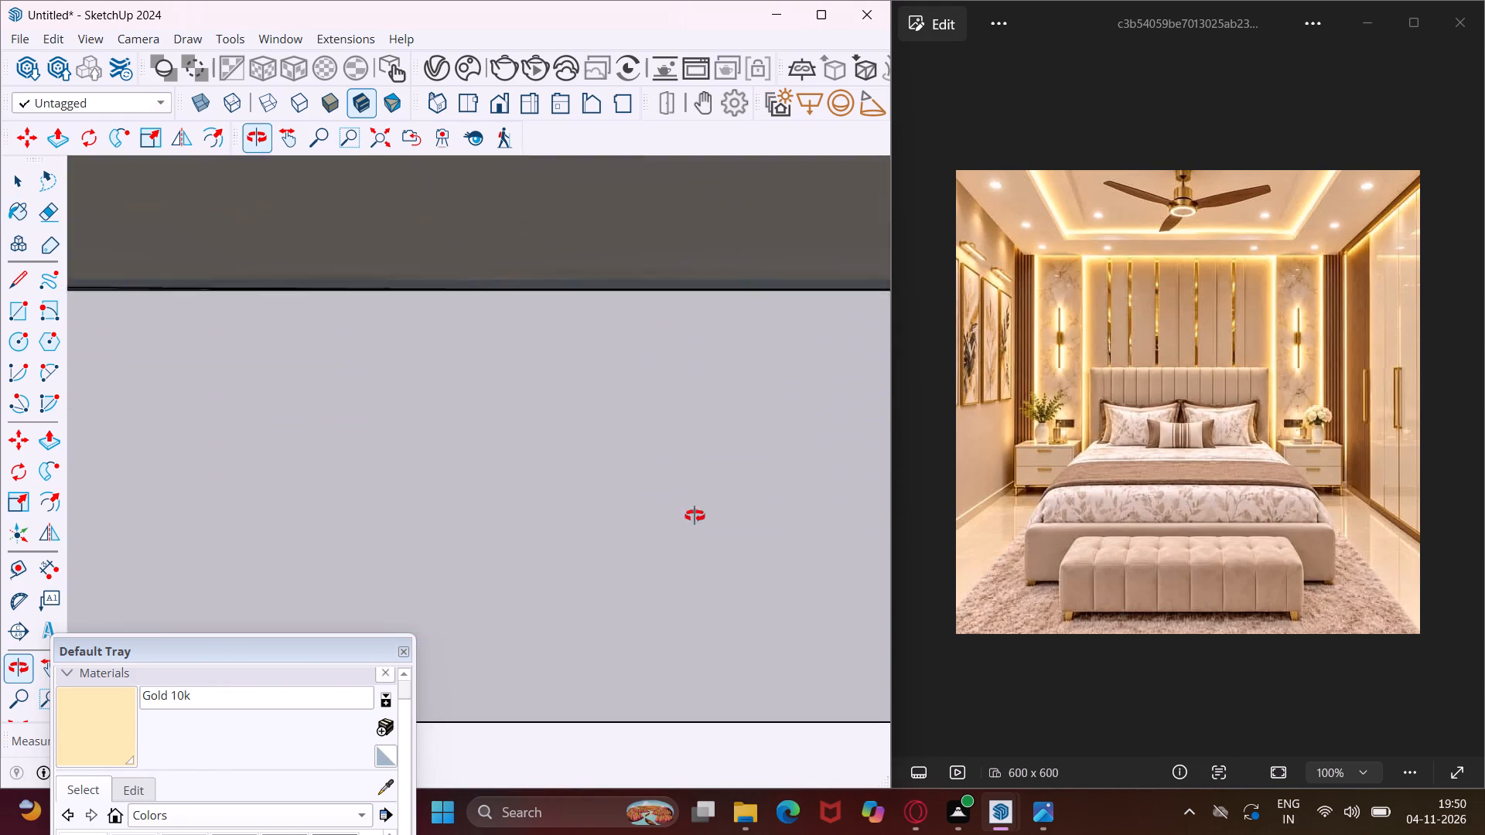
middle_click_drag(695, 516, 710, 565)
scroll(708, 438, "down", 18)
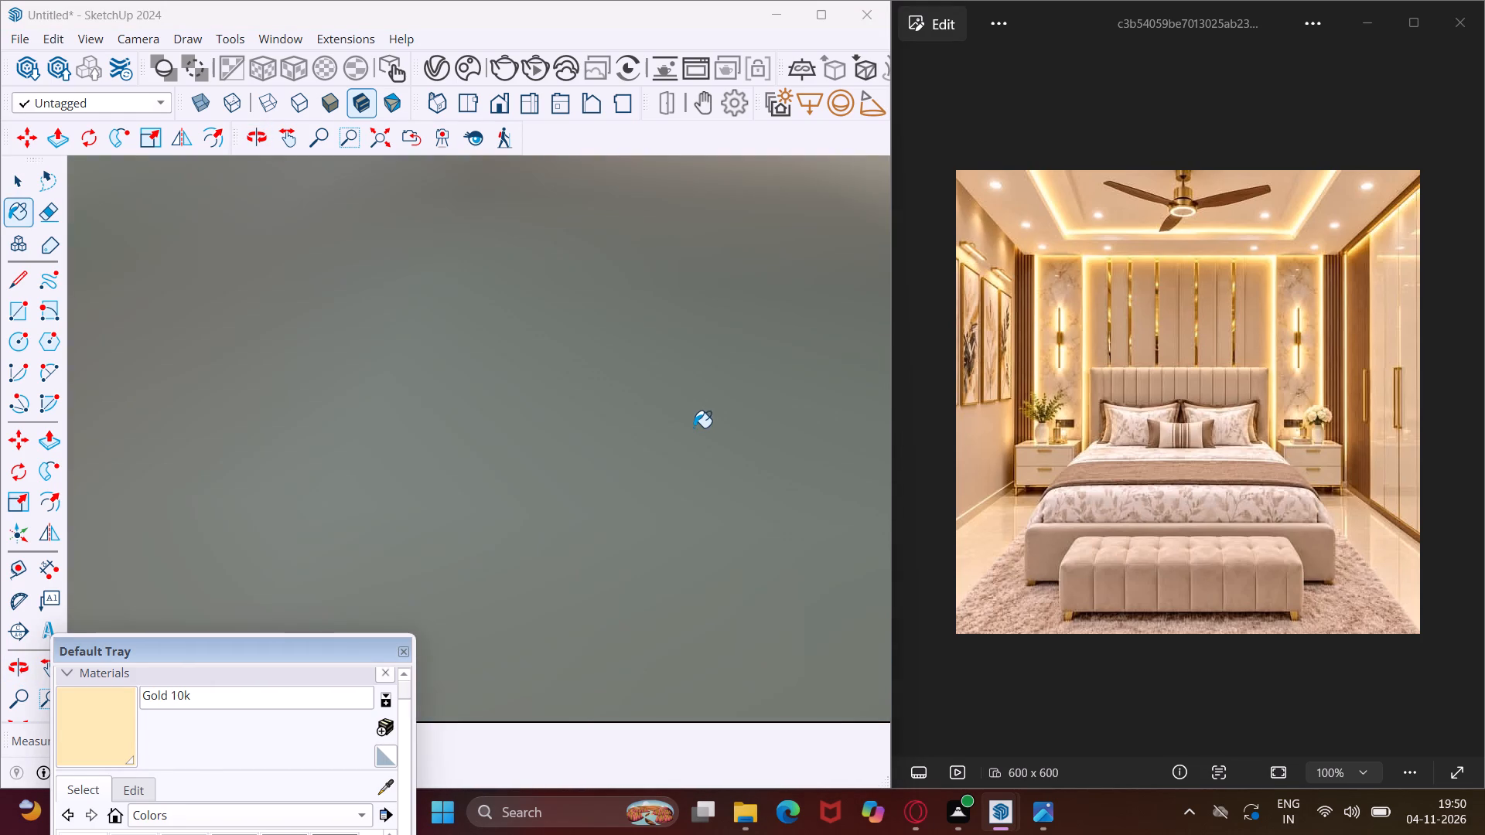
scroll(694, 428, "down", 17)
scroll(689, 430, "down", 11)
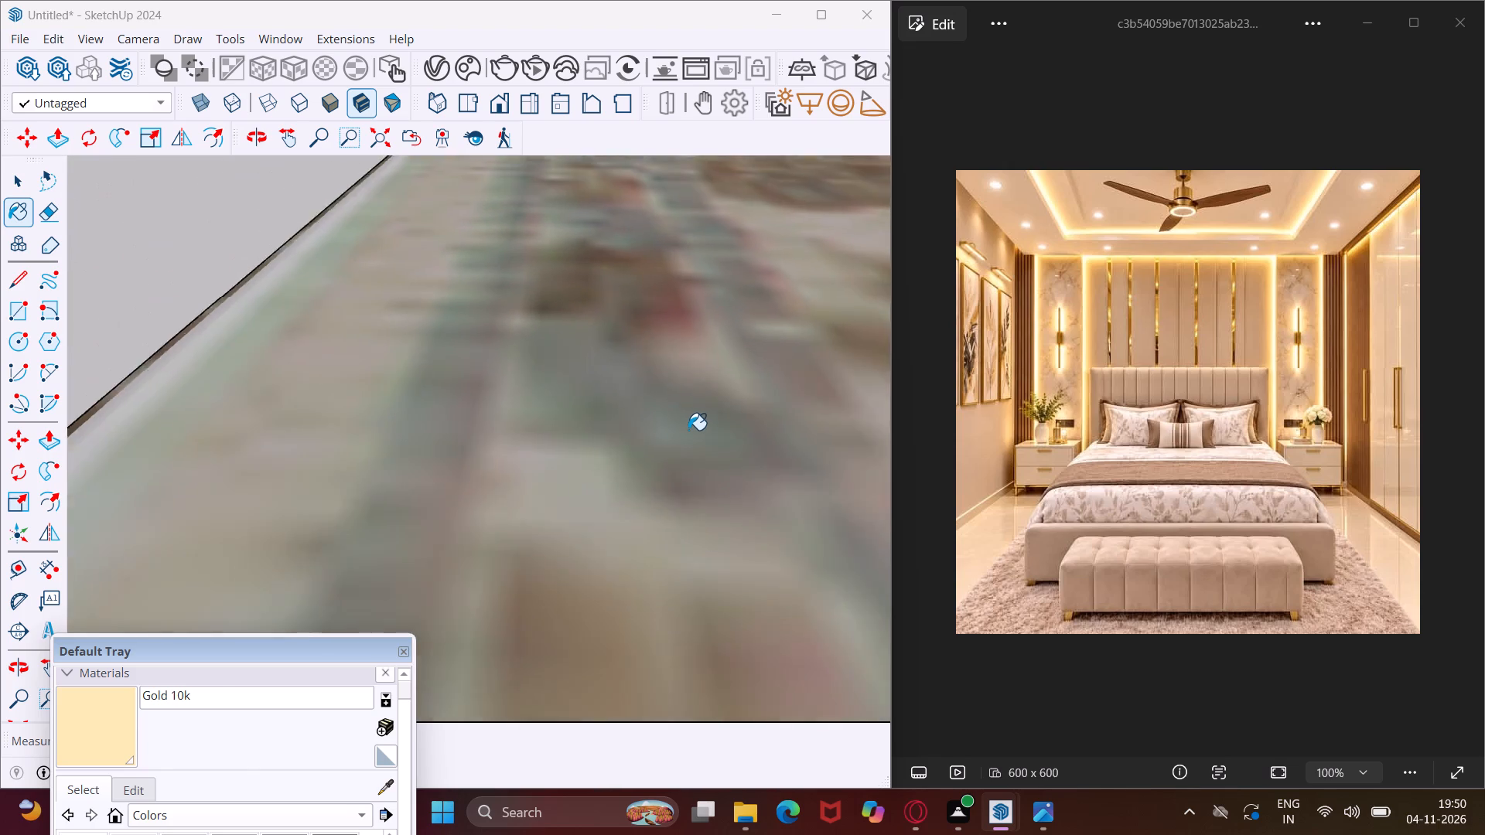
scroll(688, 429, "down", 18)
scroll(688, 429, "down", 6)
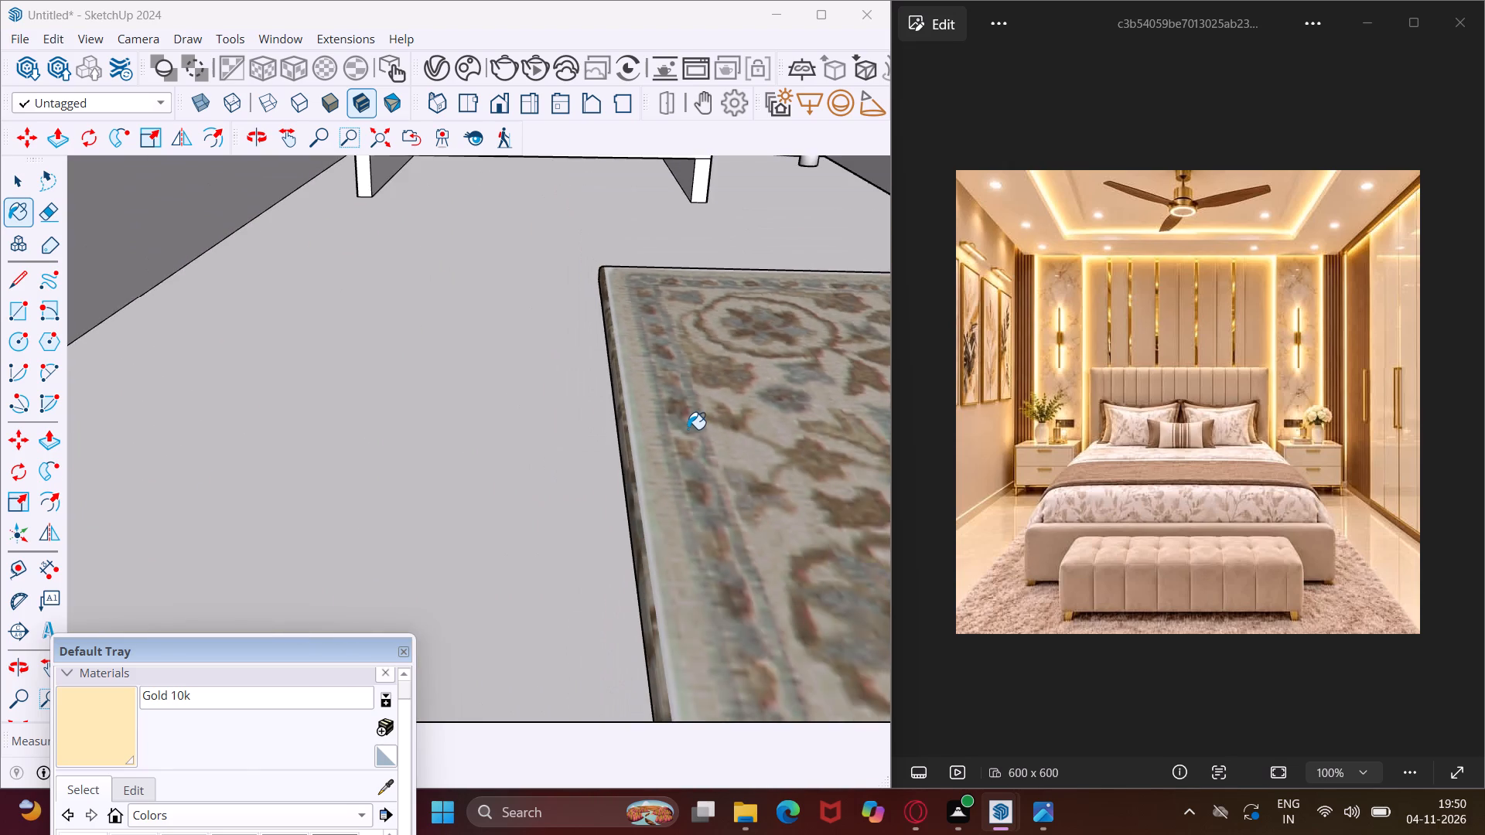
scroll(688, 429, "down", 10)
scroll(666, 250, "up", 4)
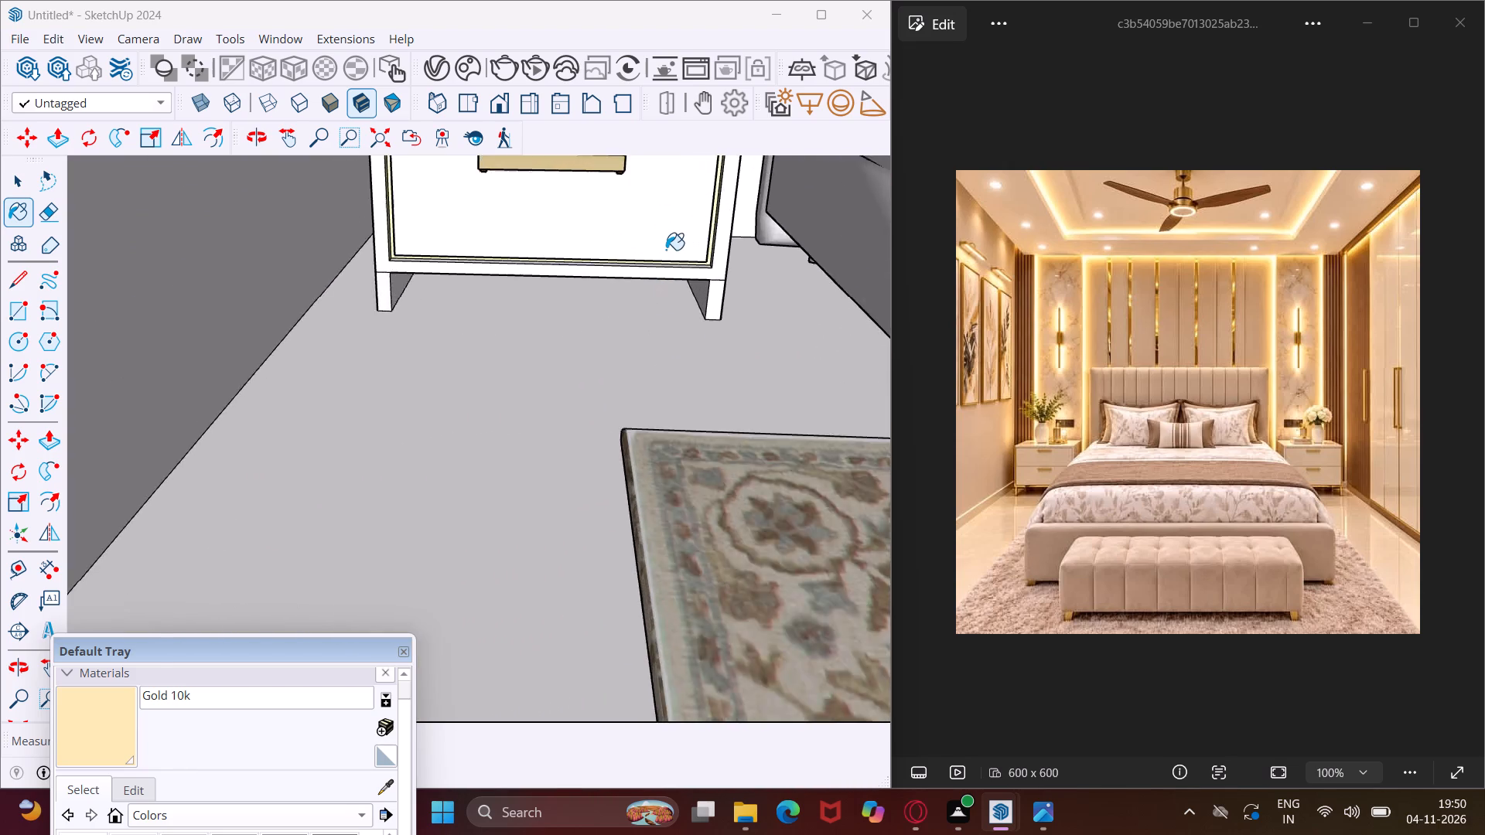
scroll(666, 250, "up", 17)
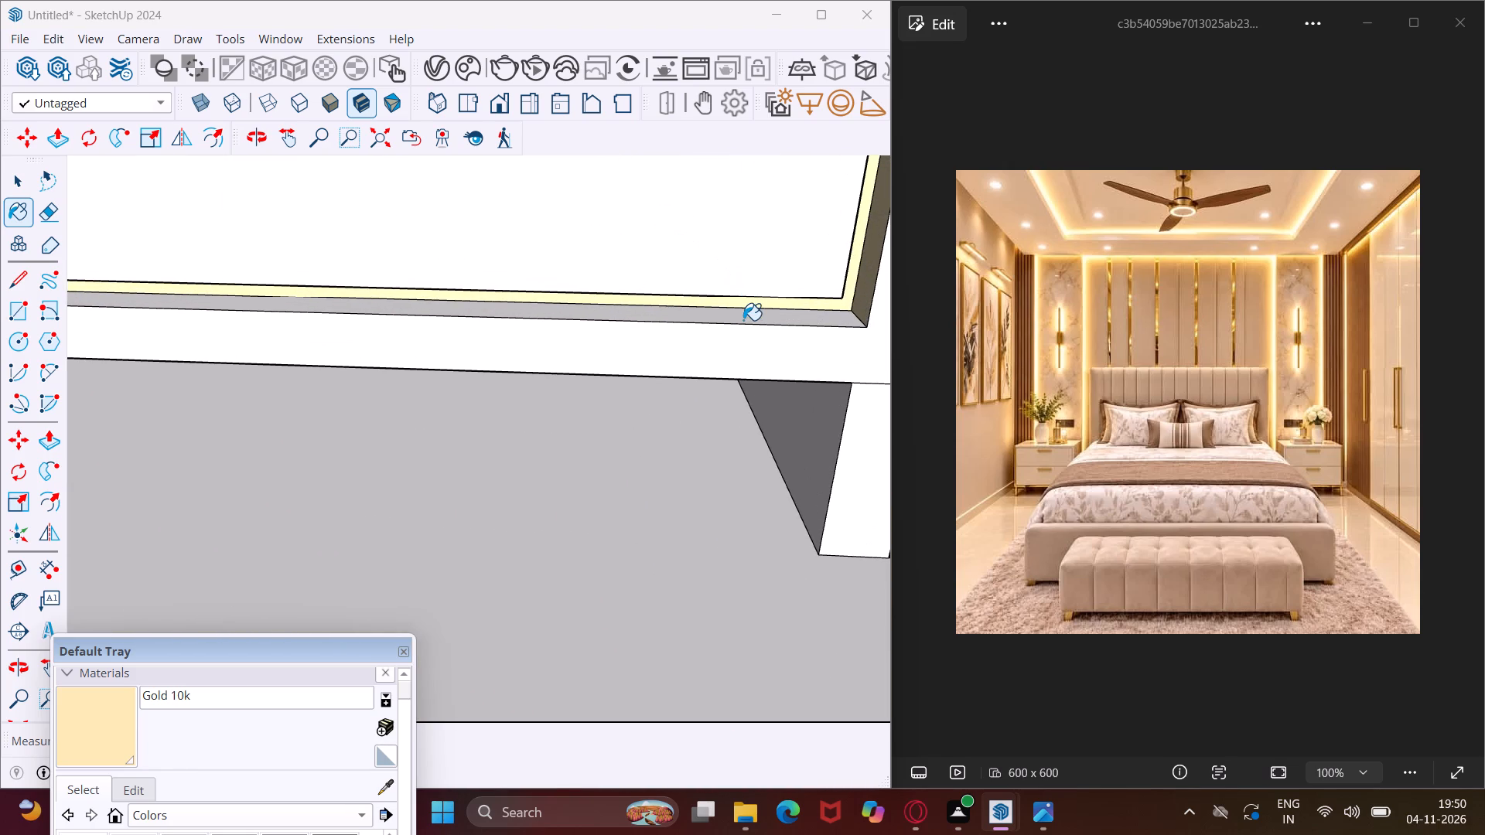
left_click(743, 320)
scroll(615, 329, "down", 4)
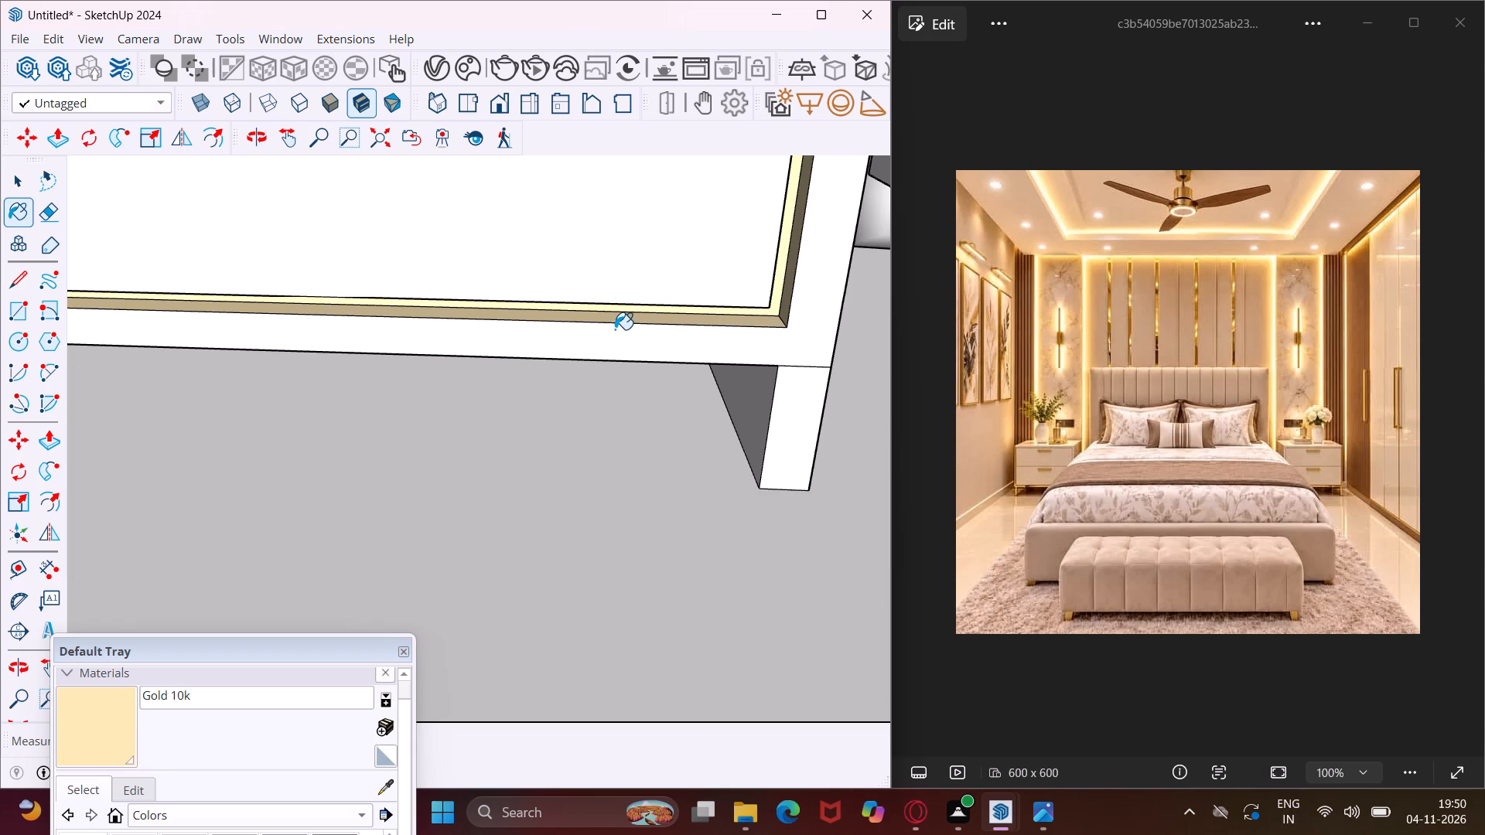
Paint the front and inner side faces of both front legs on the left nightstand with Gold 10k.
scroll(573, 332, "down", 5)
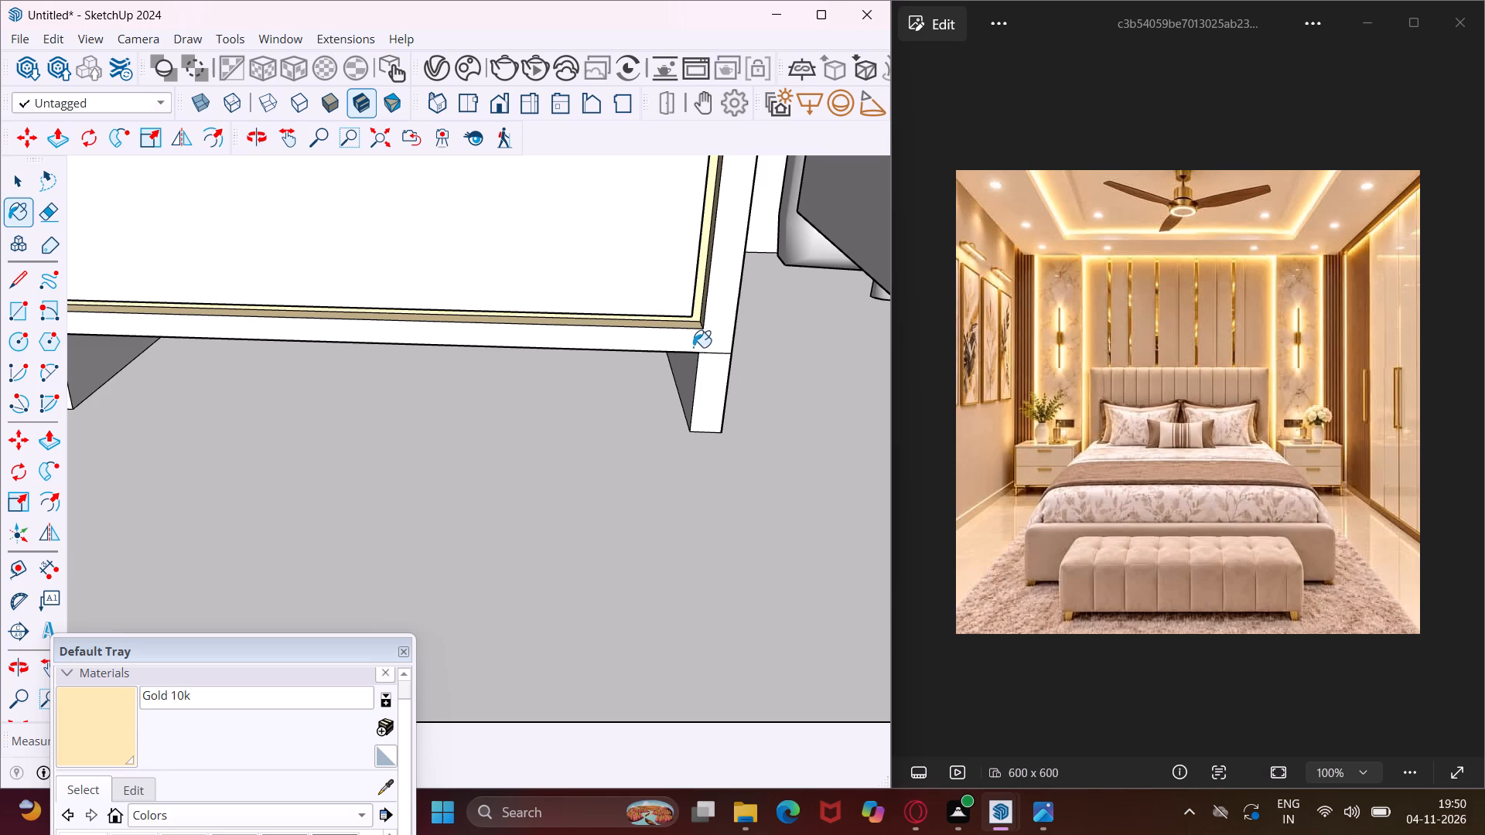
left_click(722, 383)
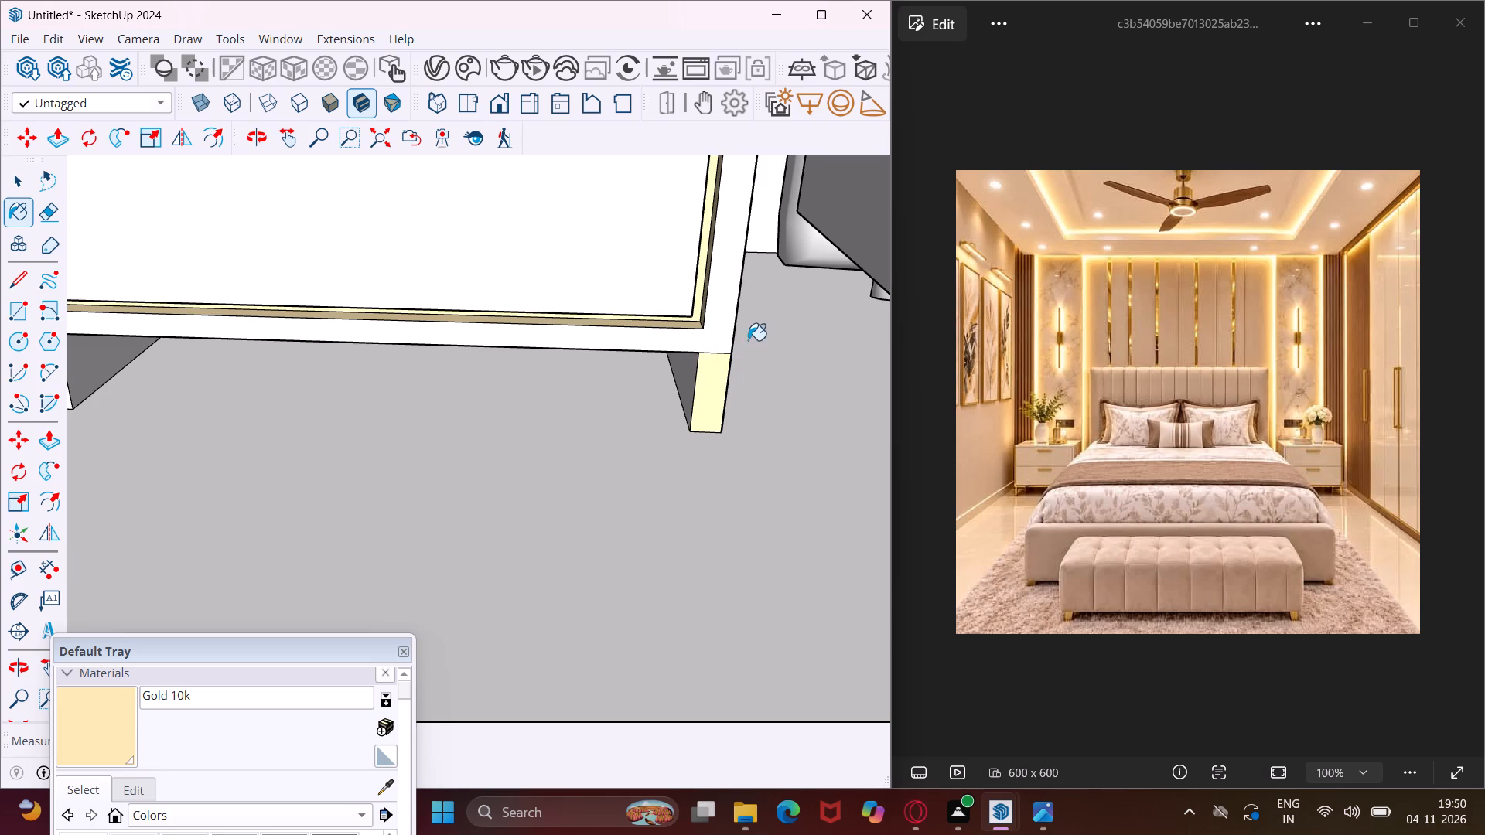
middle_click_drag(770, 325, 804, 290)
scroll(722, 321, "up", 3)
left_click(722, 321)
middle_click_drag(765, 312, 752, 318)
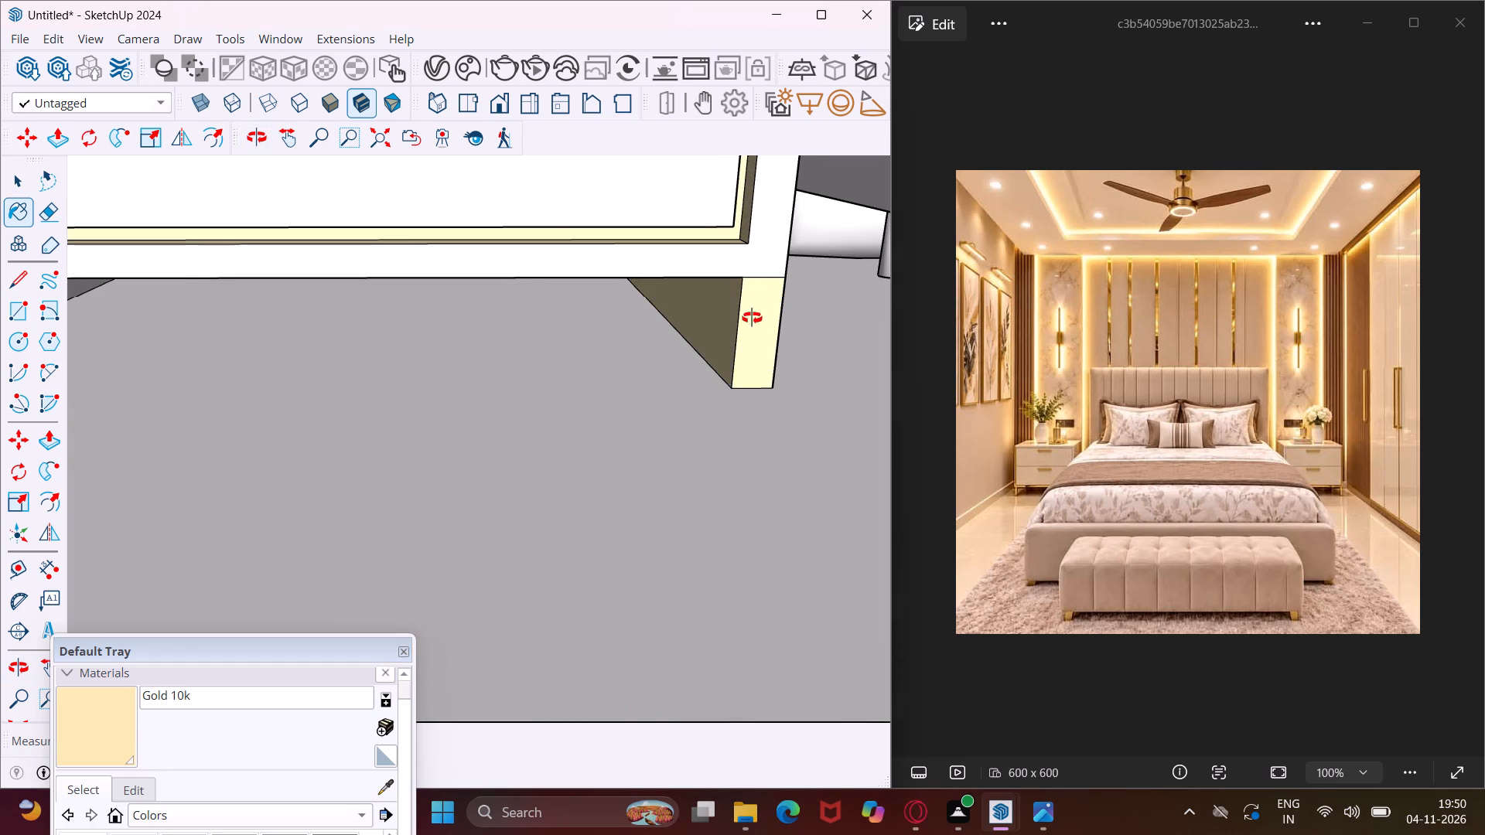
middle_click_drag(752, 318, 638, 338)
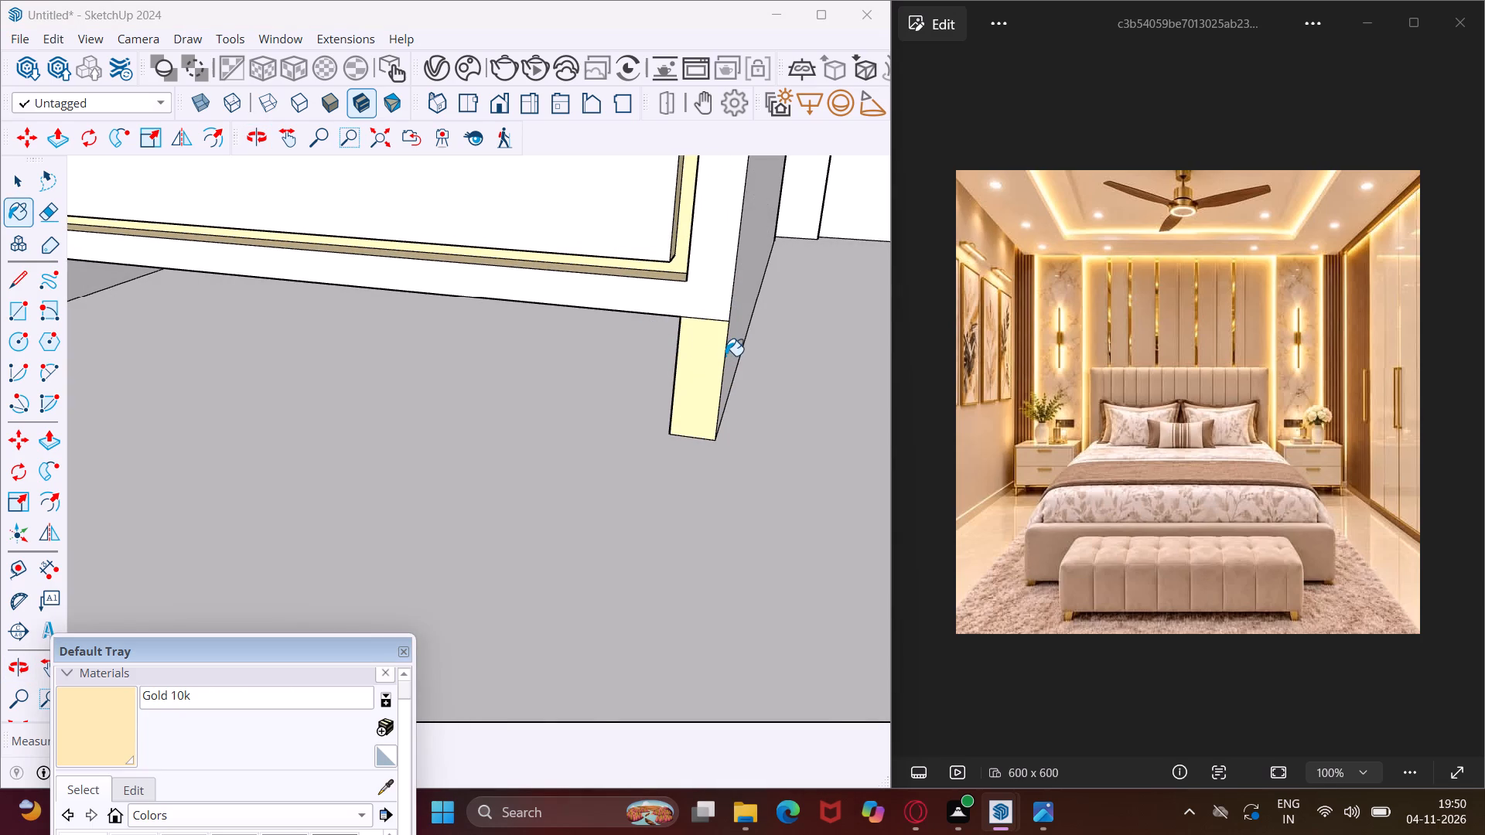
scroll(790, 298, "down", 6)
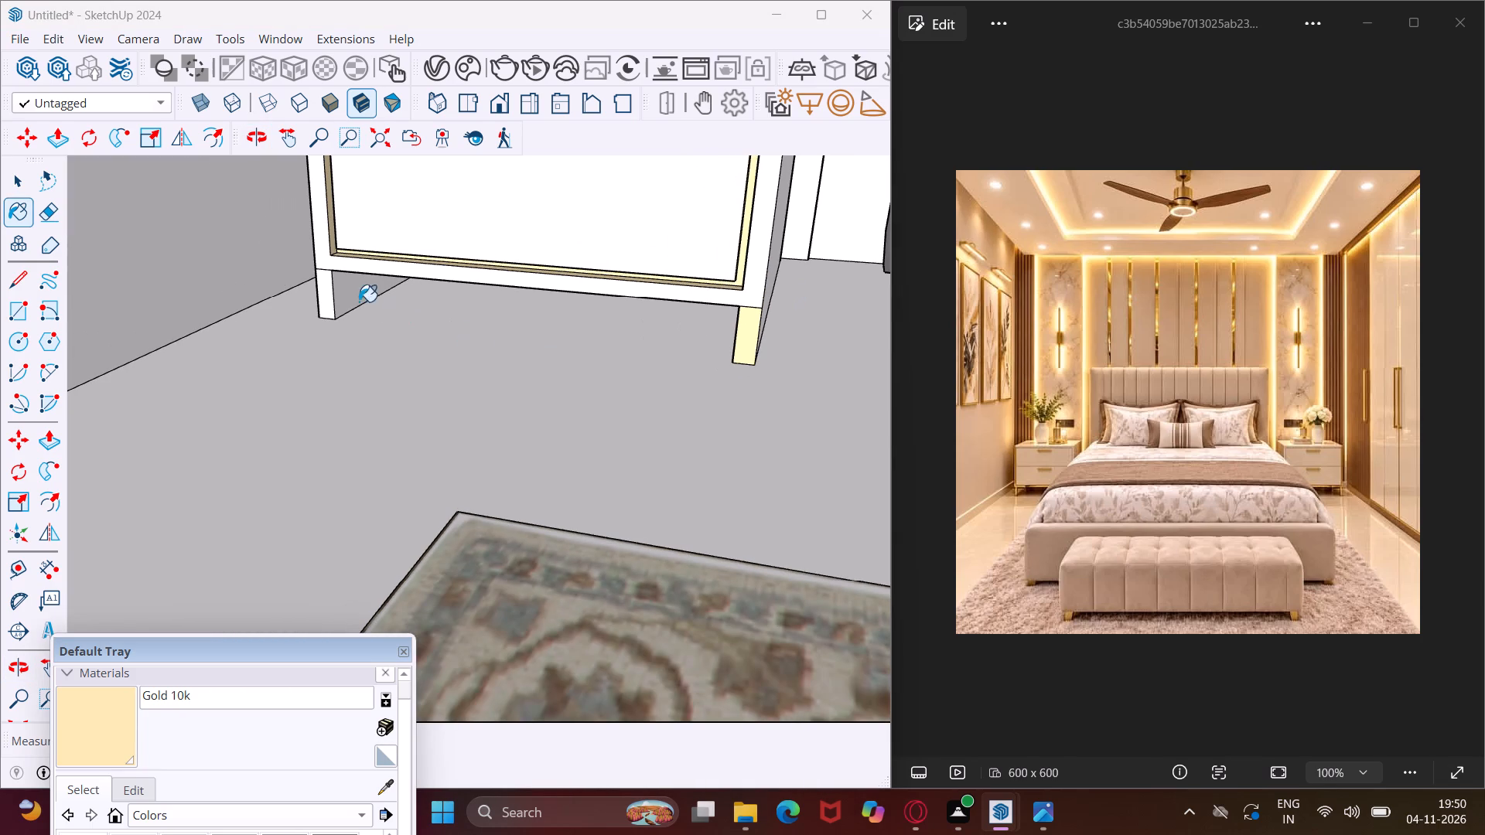
scroll(324, 283, "up", 8)
left_click(330, 278)
left_click(354, 291)
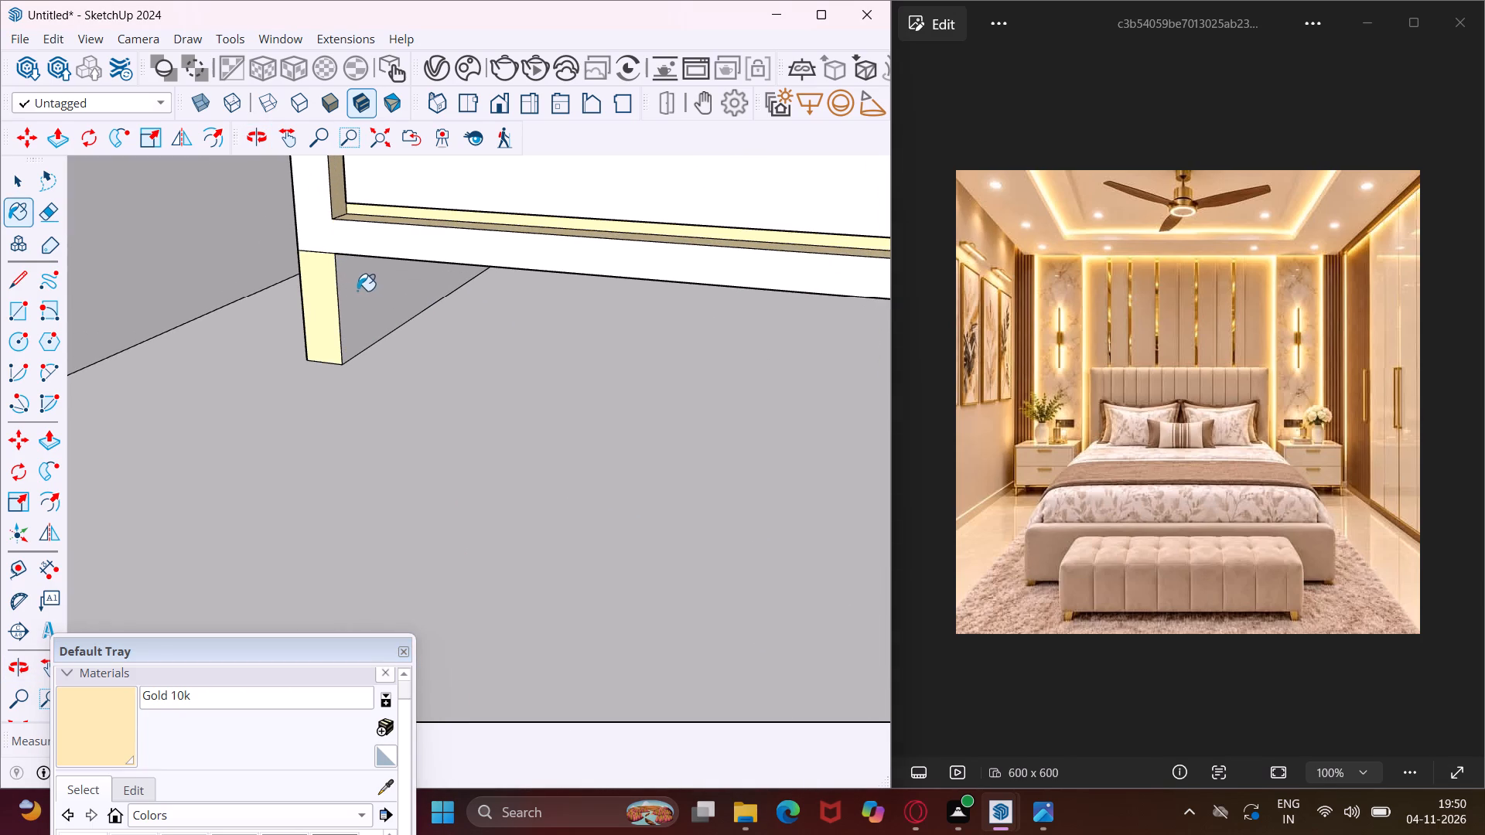
Look over both nightstands and examine the left nightstand's drawer trim from close up and from the room.
scroll(430, 276, "down", 16)
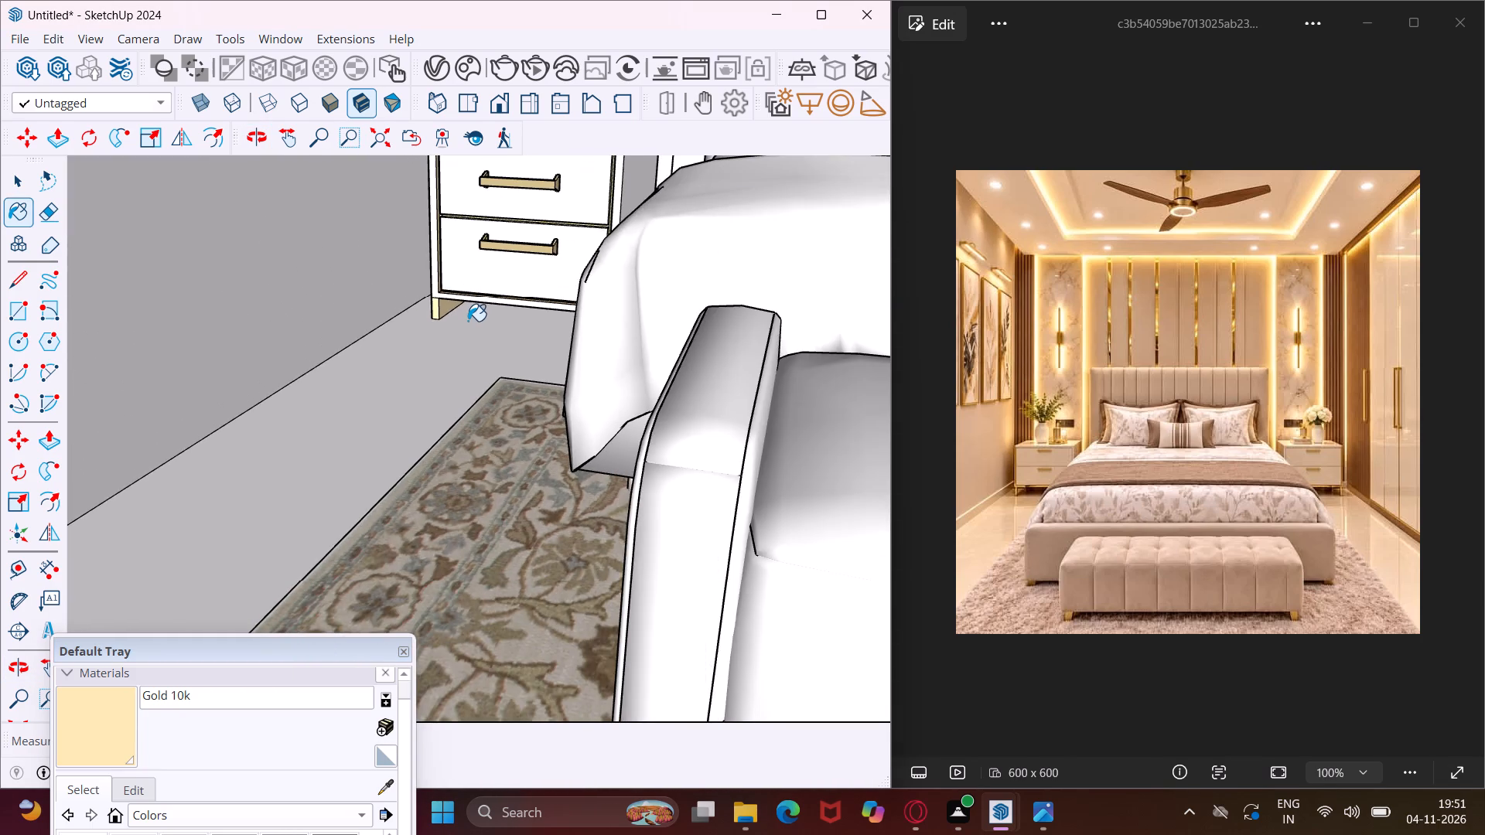
scroll(468, 321, "down", 9)
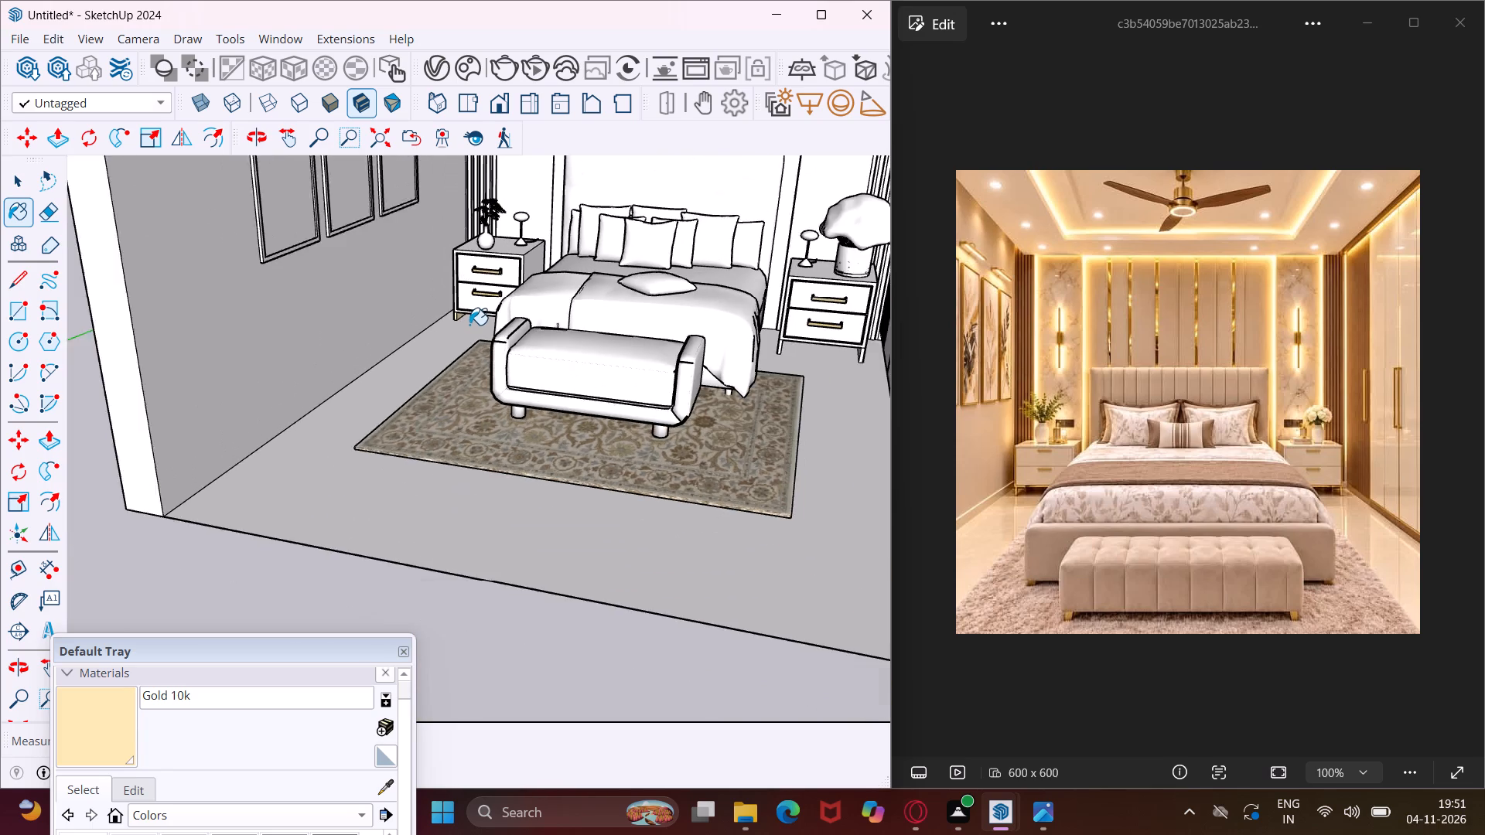
scroll(469, 325, "down", 2)
scroll(779, 289, "up", 5)
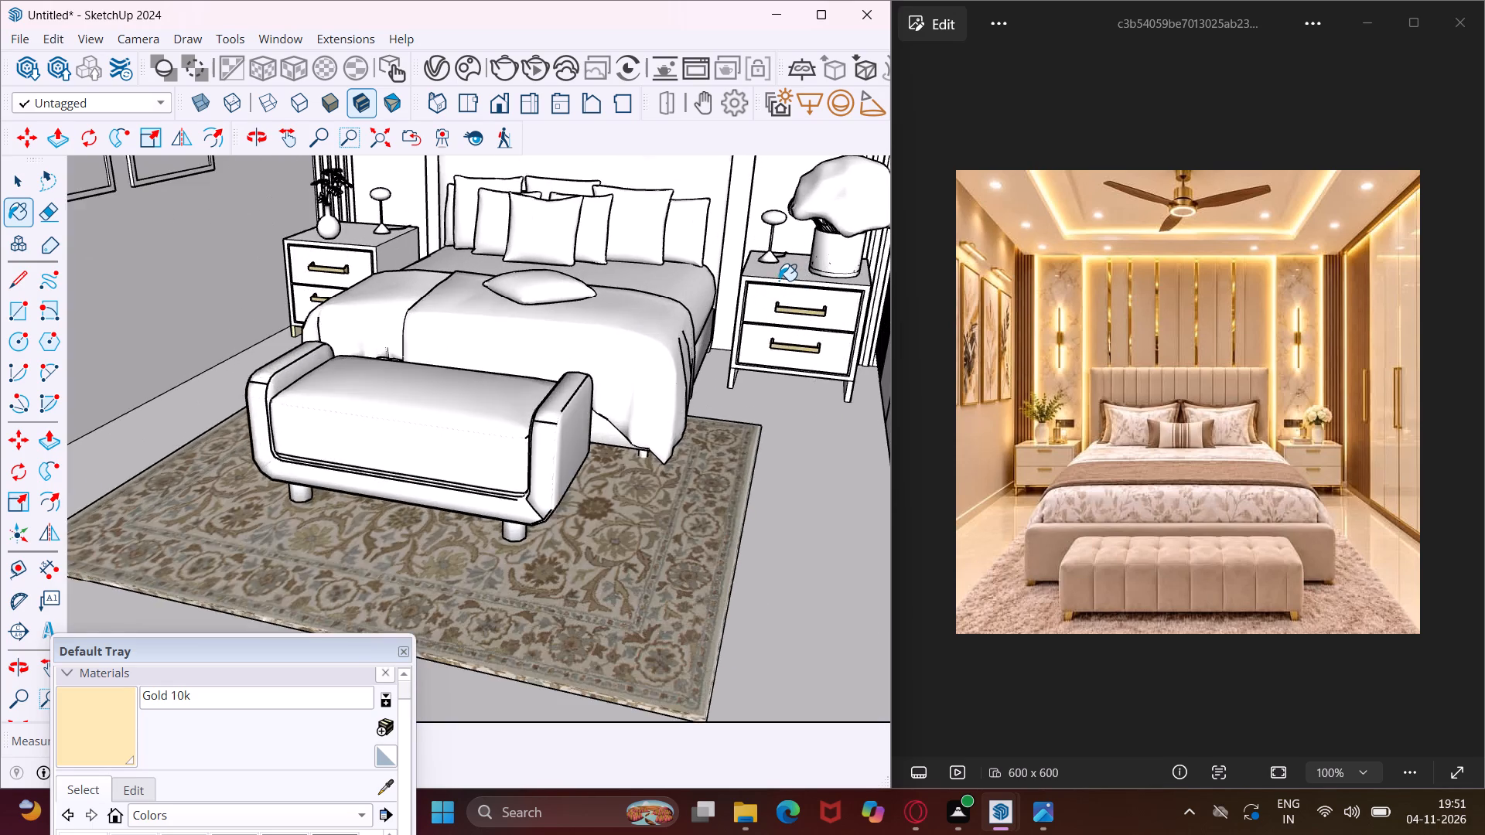
scroll(779, 281, "up", 9)
scroll(779, 281, "down", 8)
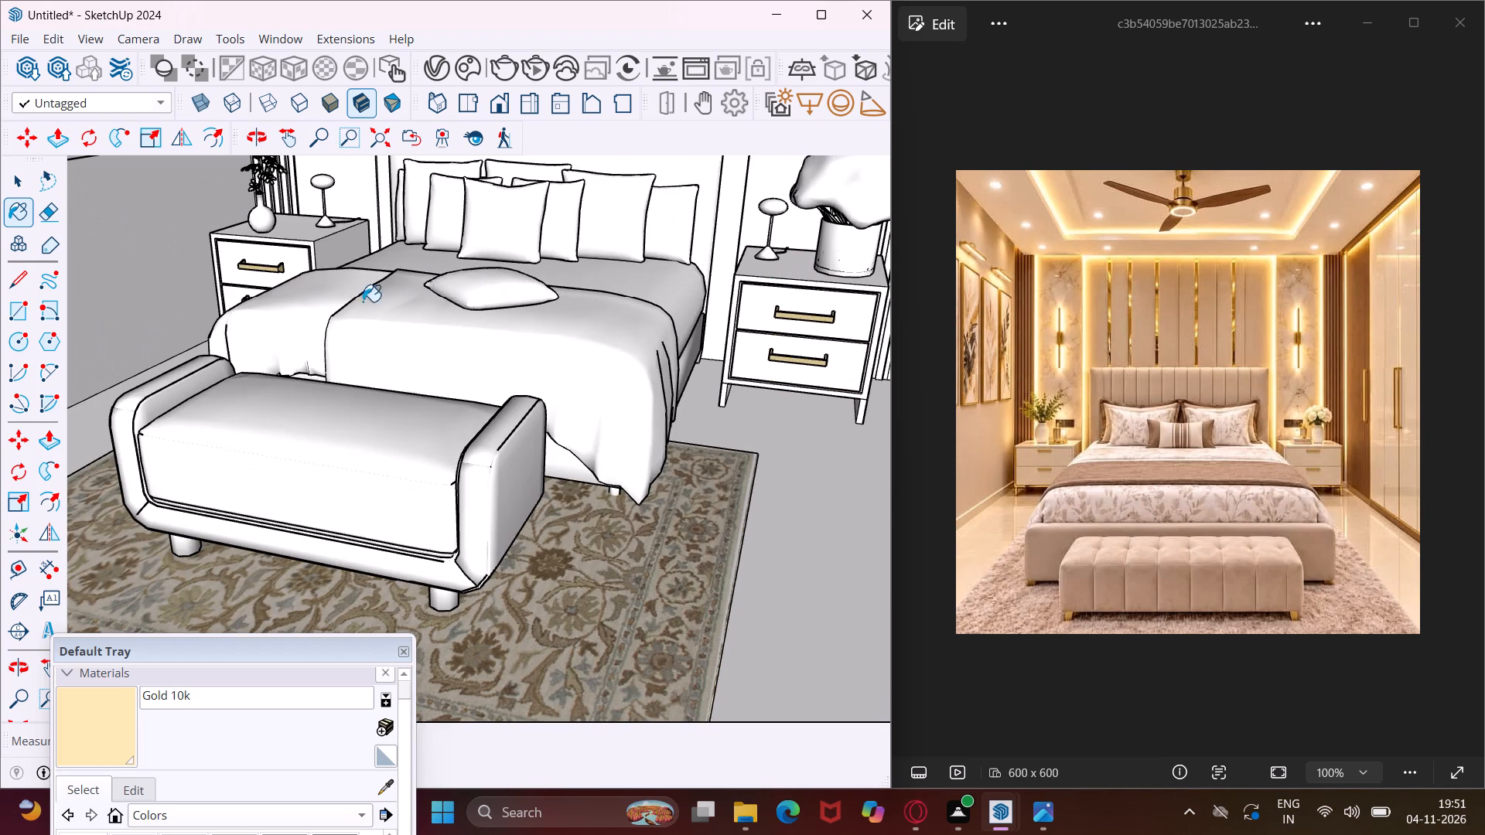
scroll(263, 239, "up", 18)
scroll(263, 239, "up", 9)
middle_click_drag(346, 296, 502, 104)
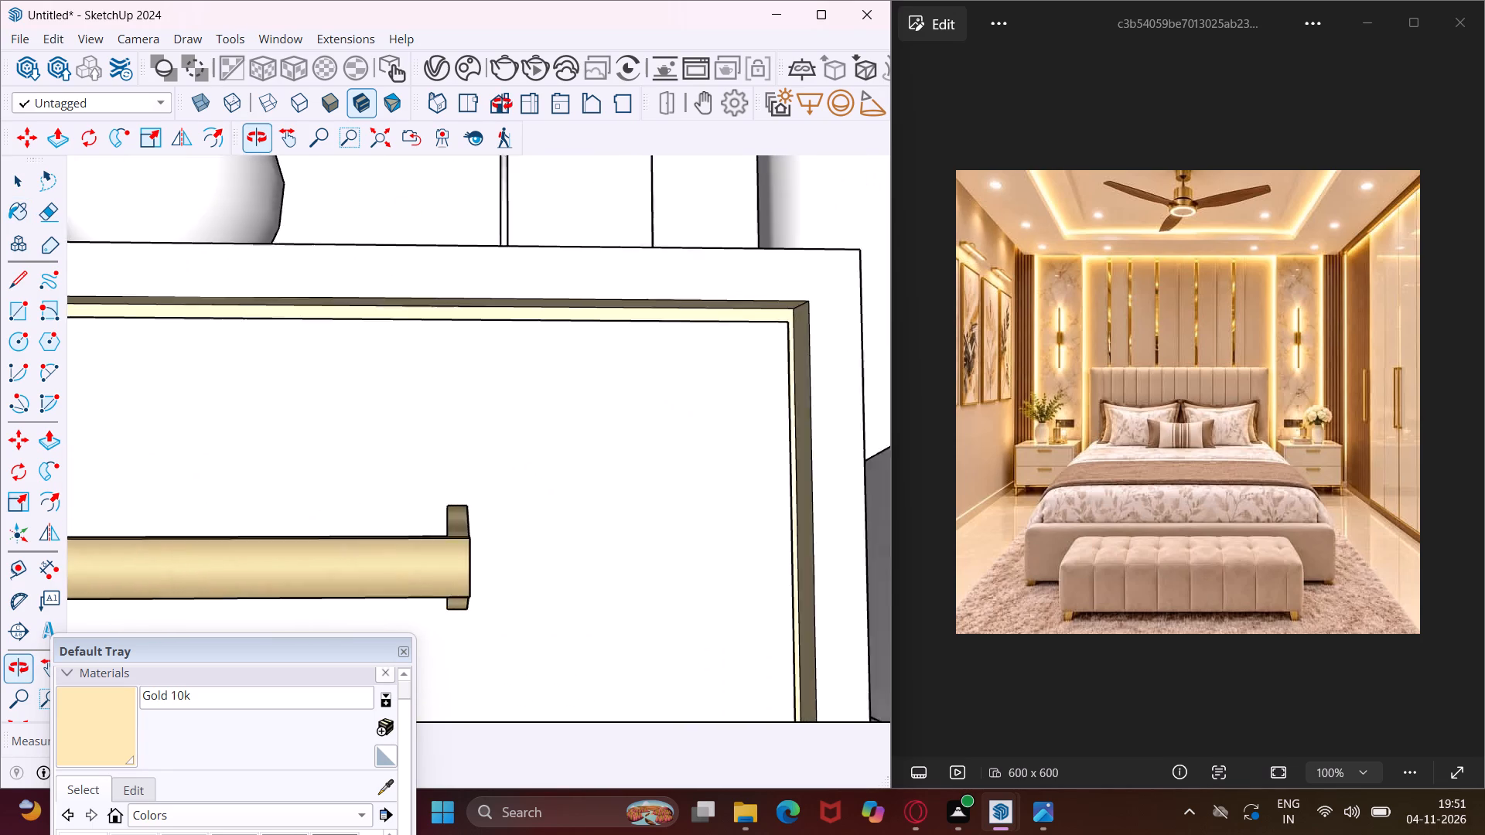
middle_click_drag(502, 104, 527, 69)
scroll(538, 302, "up", 4)
middle_click_drag(538, 323, 570, 268)
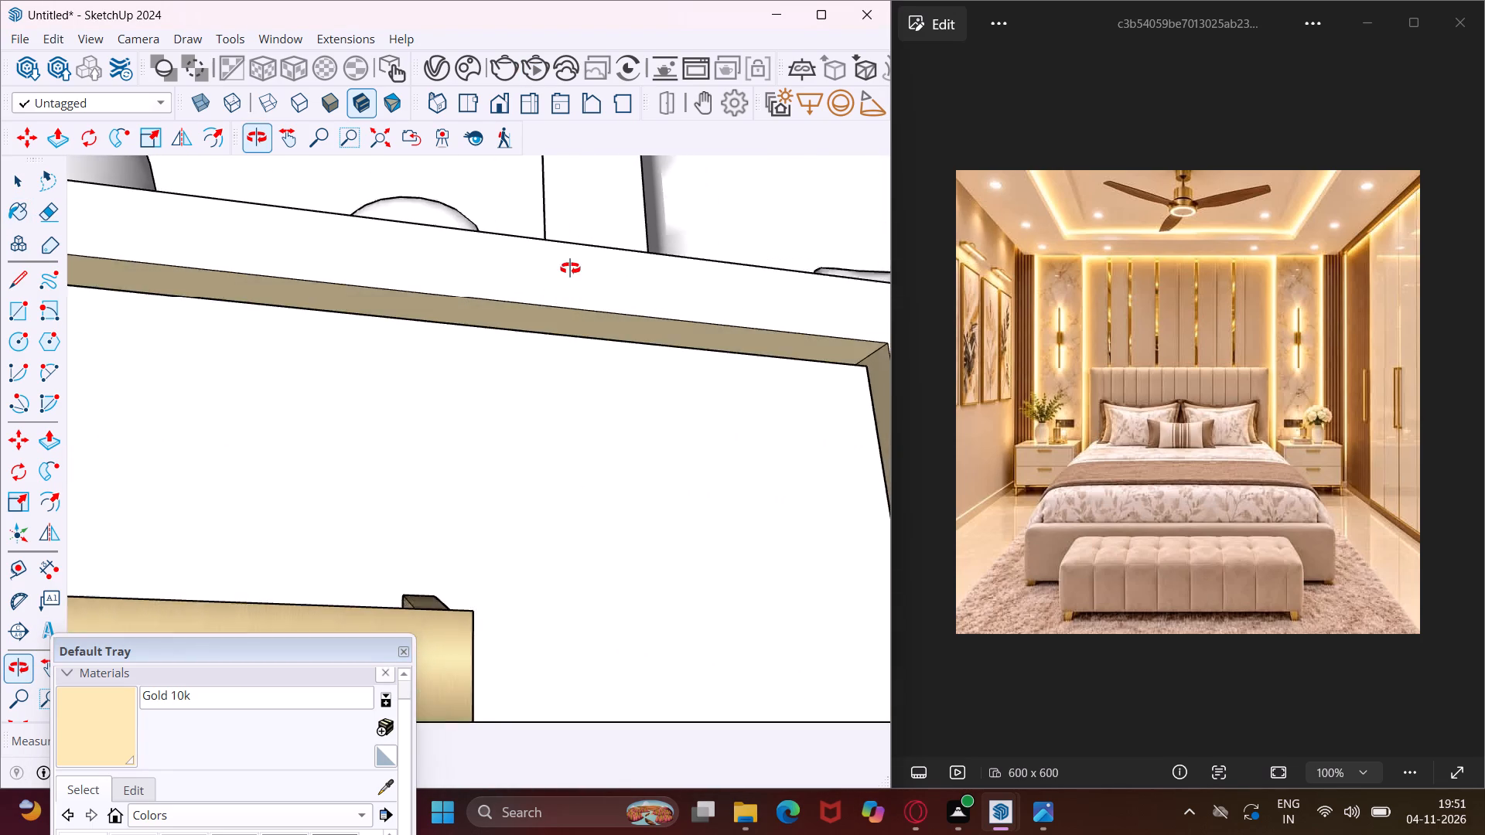
middle_click_drag(570, 268, 346, 478)
scroll(302, 491, "down", 12)
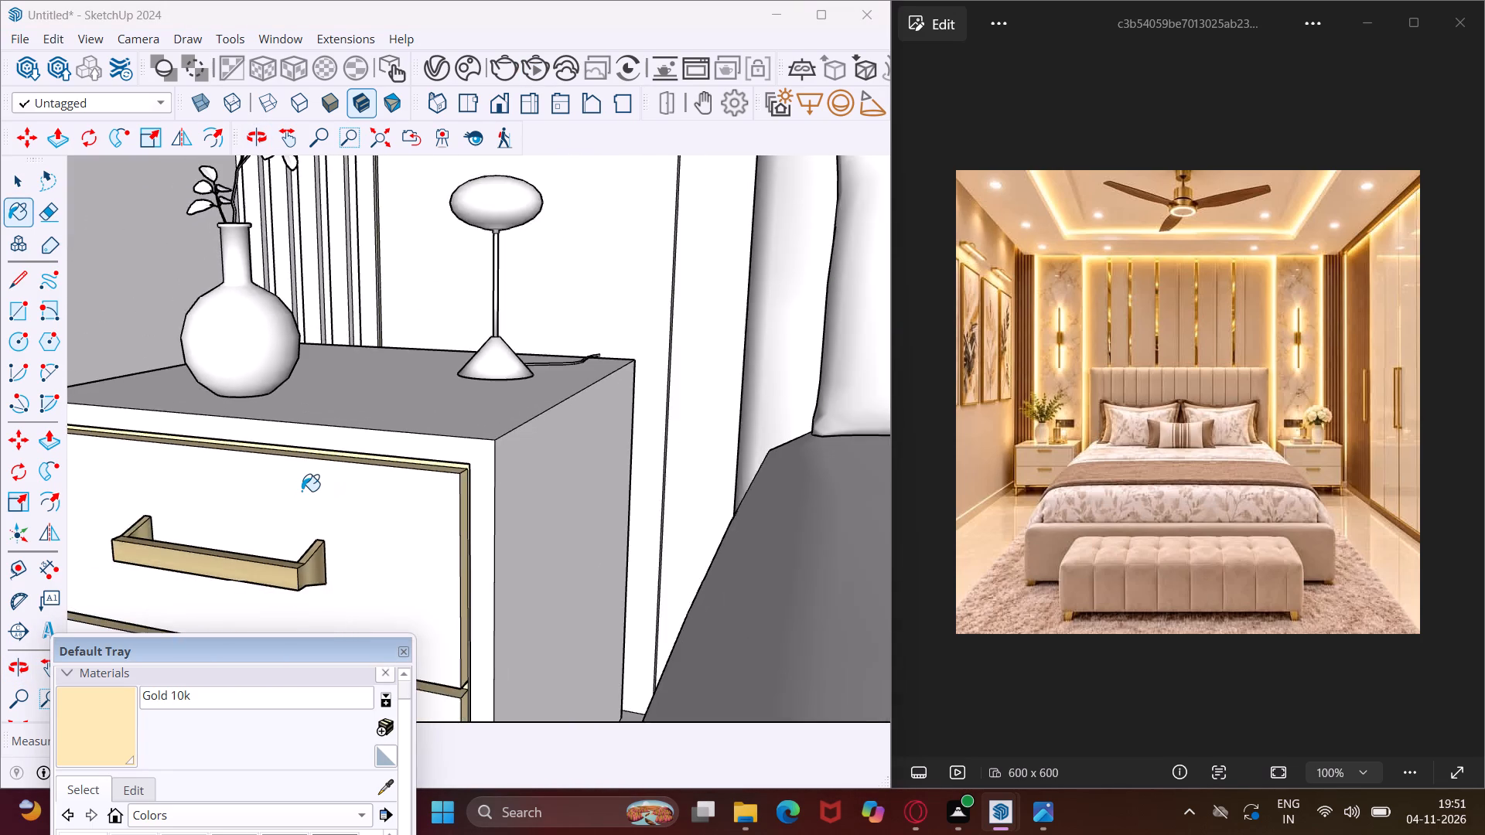
scroll(302, 491, "down", 14)
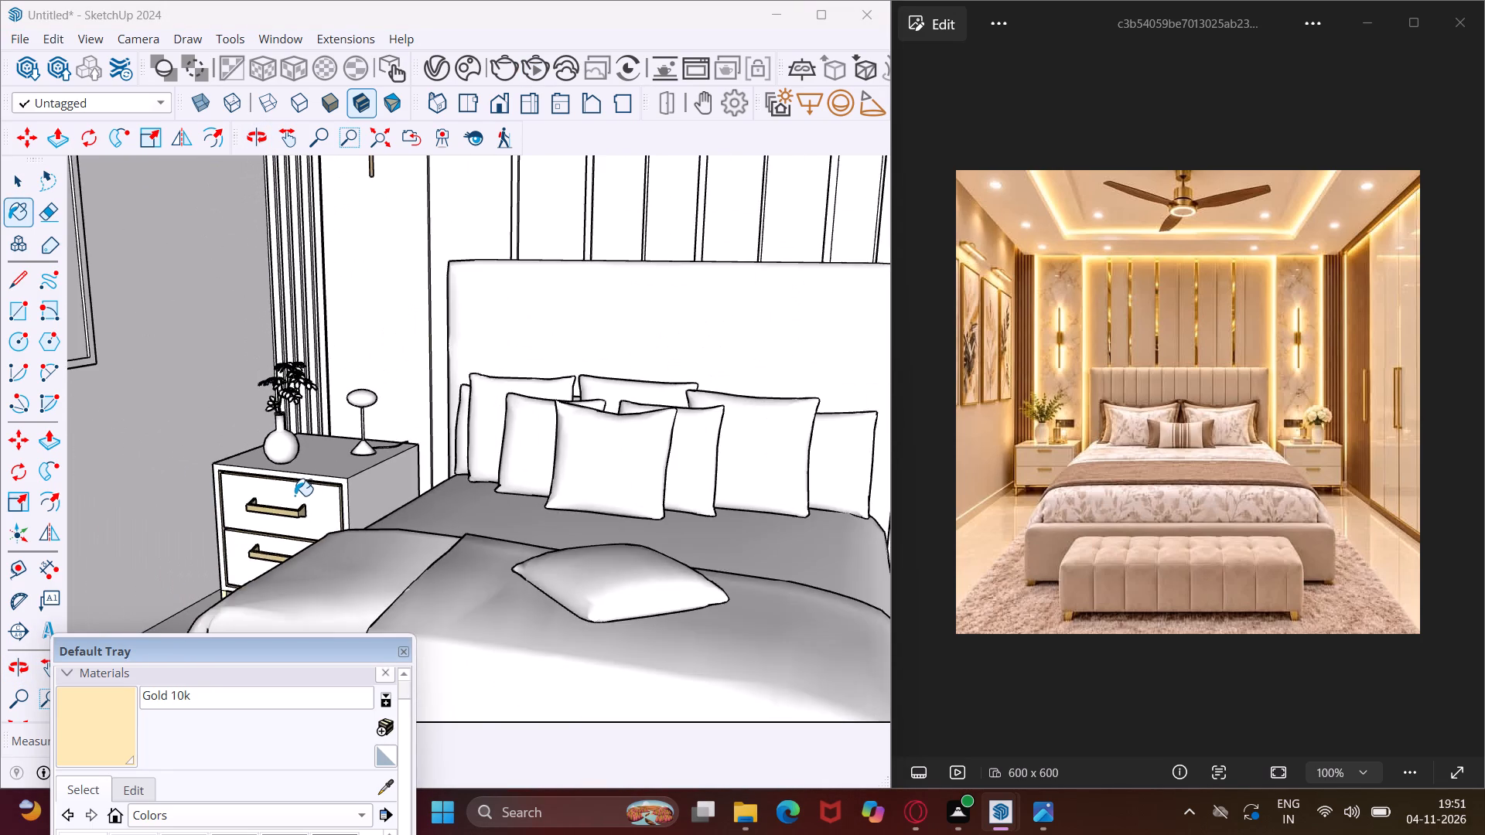
Paint the right nightstand's recessed drawer border and the cabinet frame's inner left side face with Gold 10k.
scroll(295, 496, "down", 4)
scroll(739, 566, "up", 7)
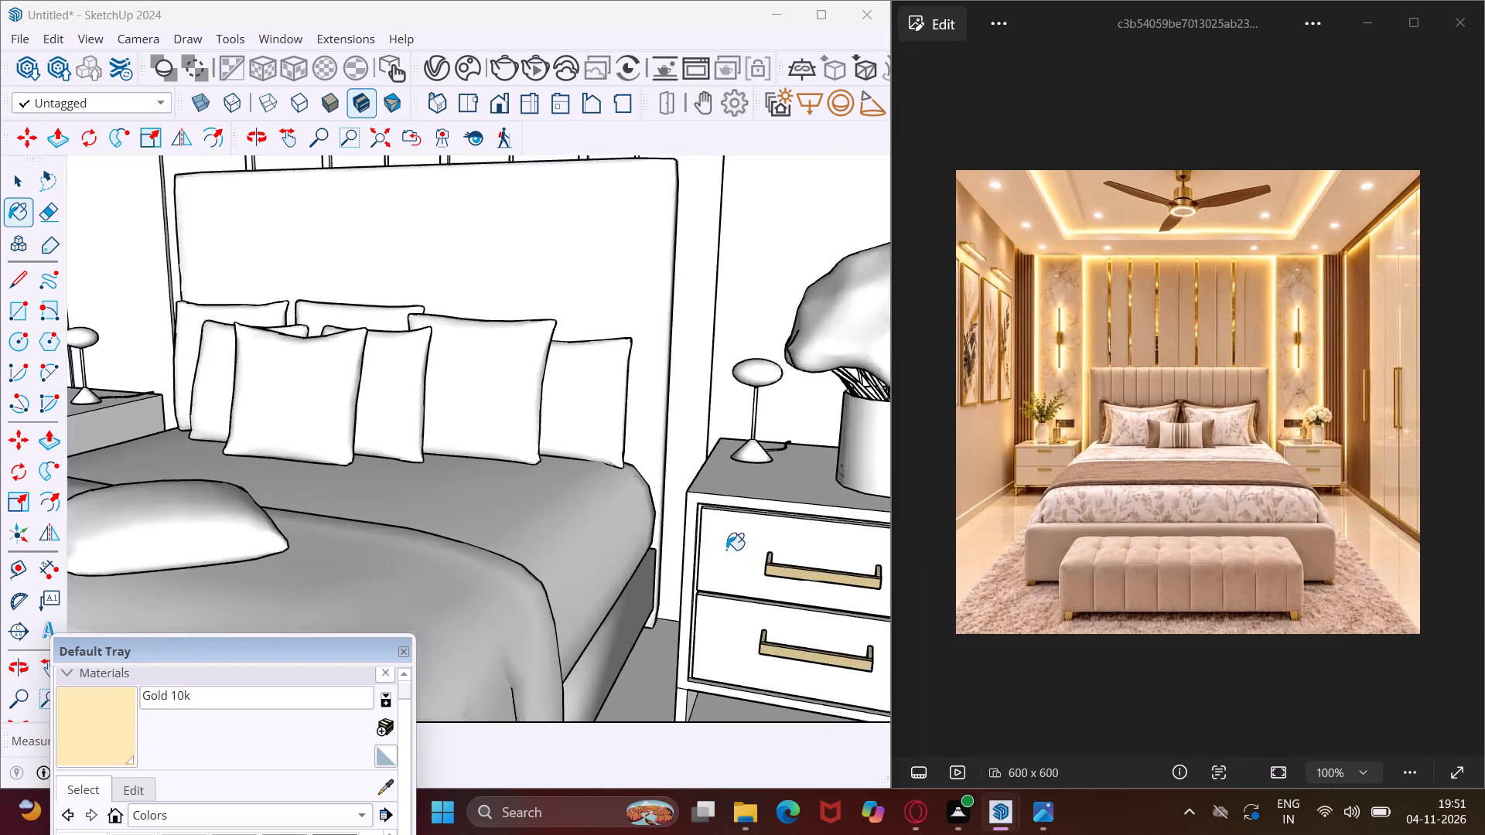
scroll(726, 550, "up", 18)
scroll(615, 498, "up", 2)
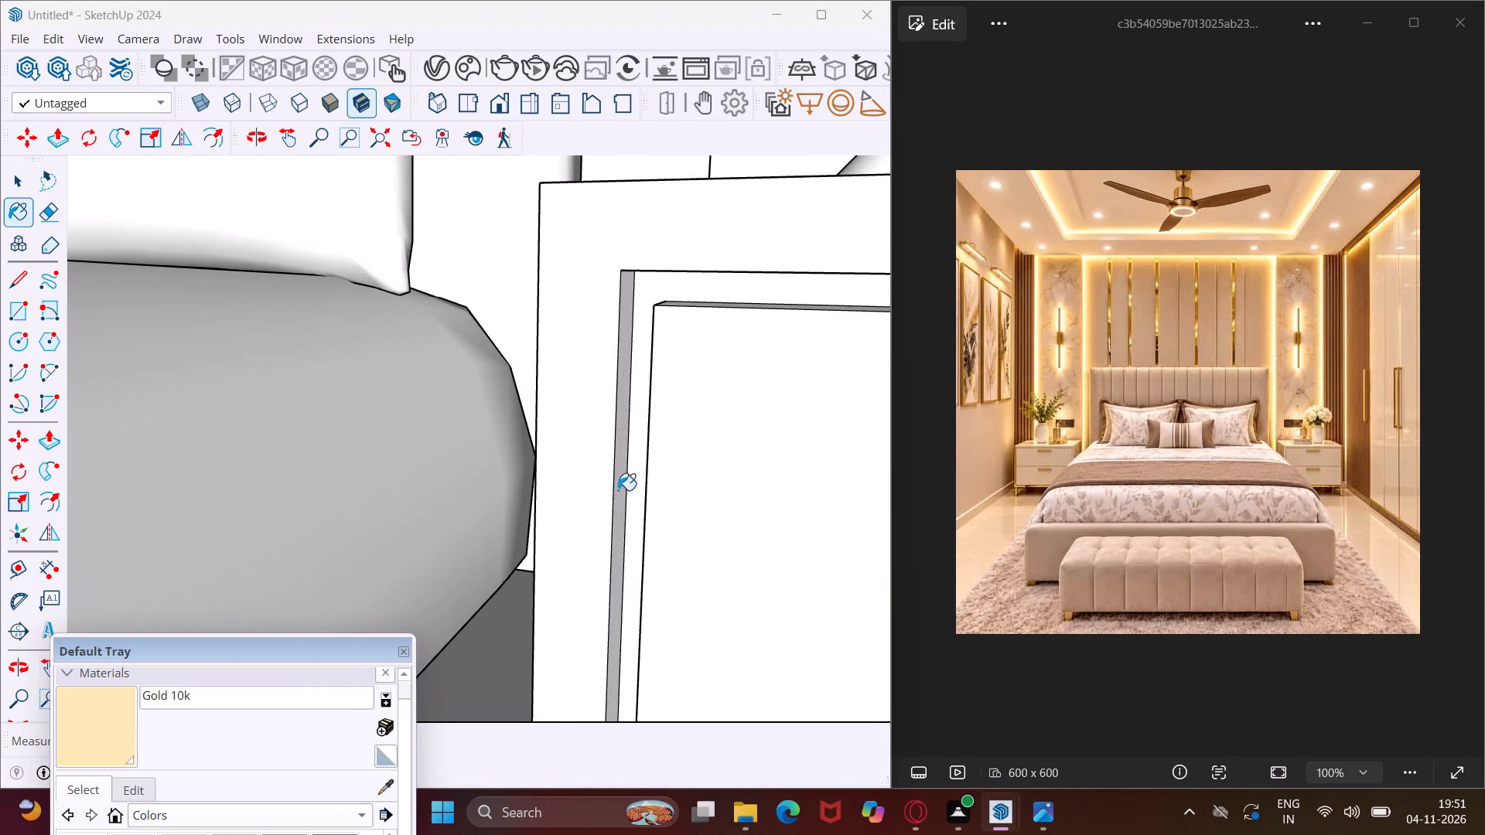
left_click(618, 490)
middle_click_drag(618, 490, 669, 514)
left_click(639, 489)
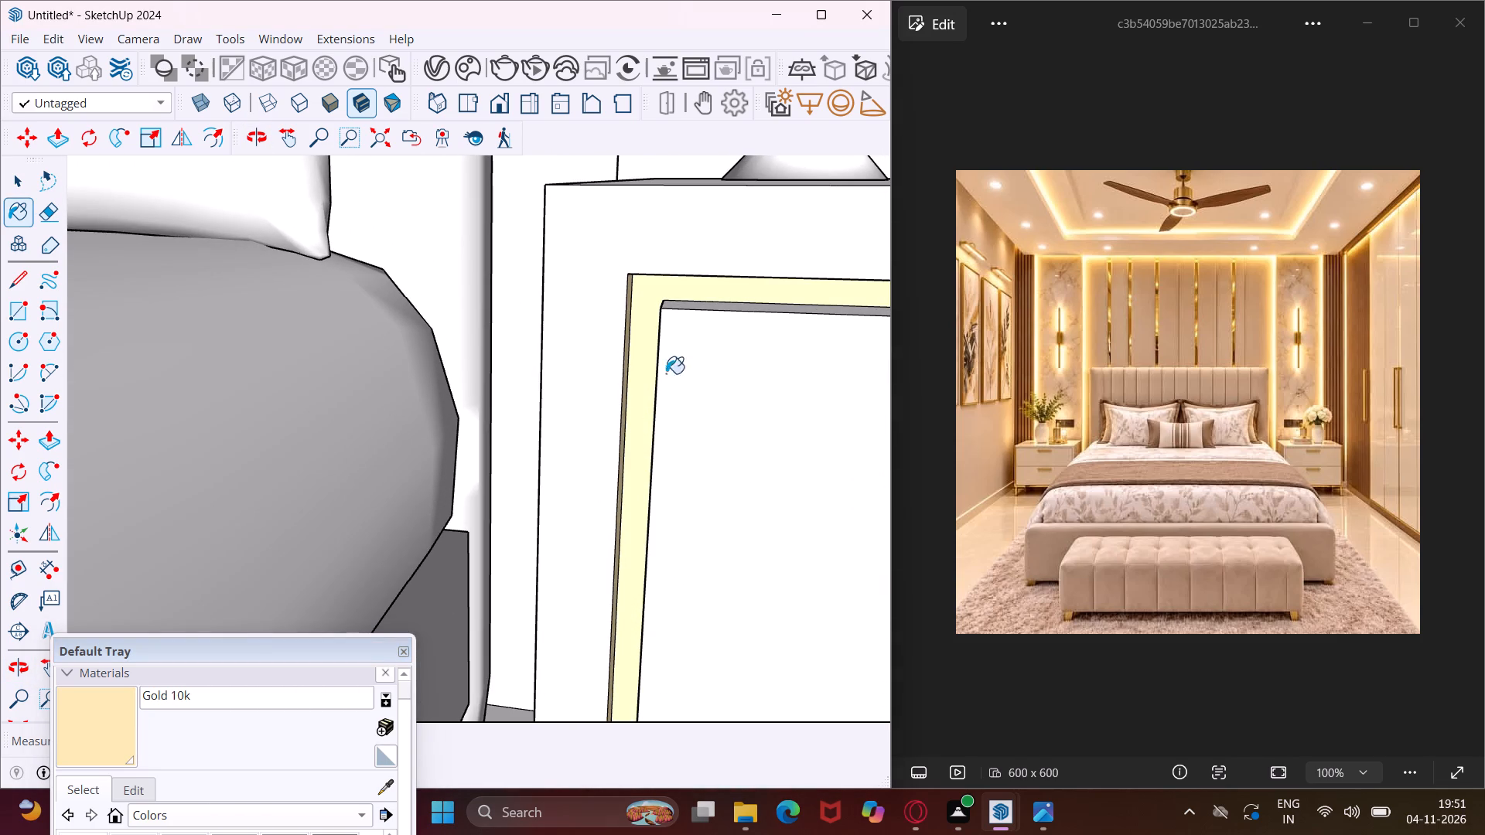
Paint the upper drawer's top and left edges and the frame's inner top face on the right nightstand with Gold 10k.
scroll(700, 309, "up", 4)
left_click(700, 308)
middle_click_drag(692, 309, 855, 339)
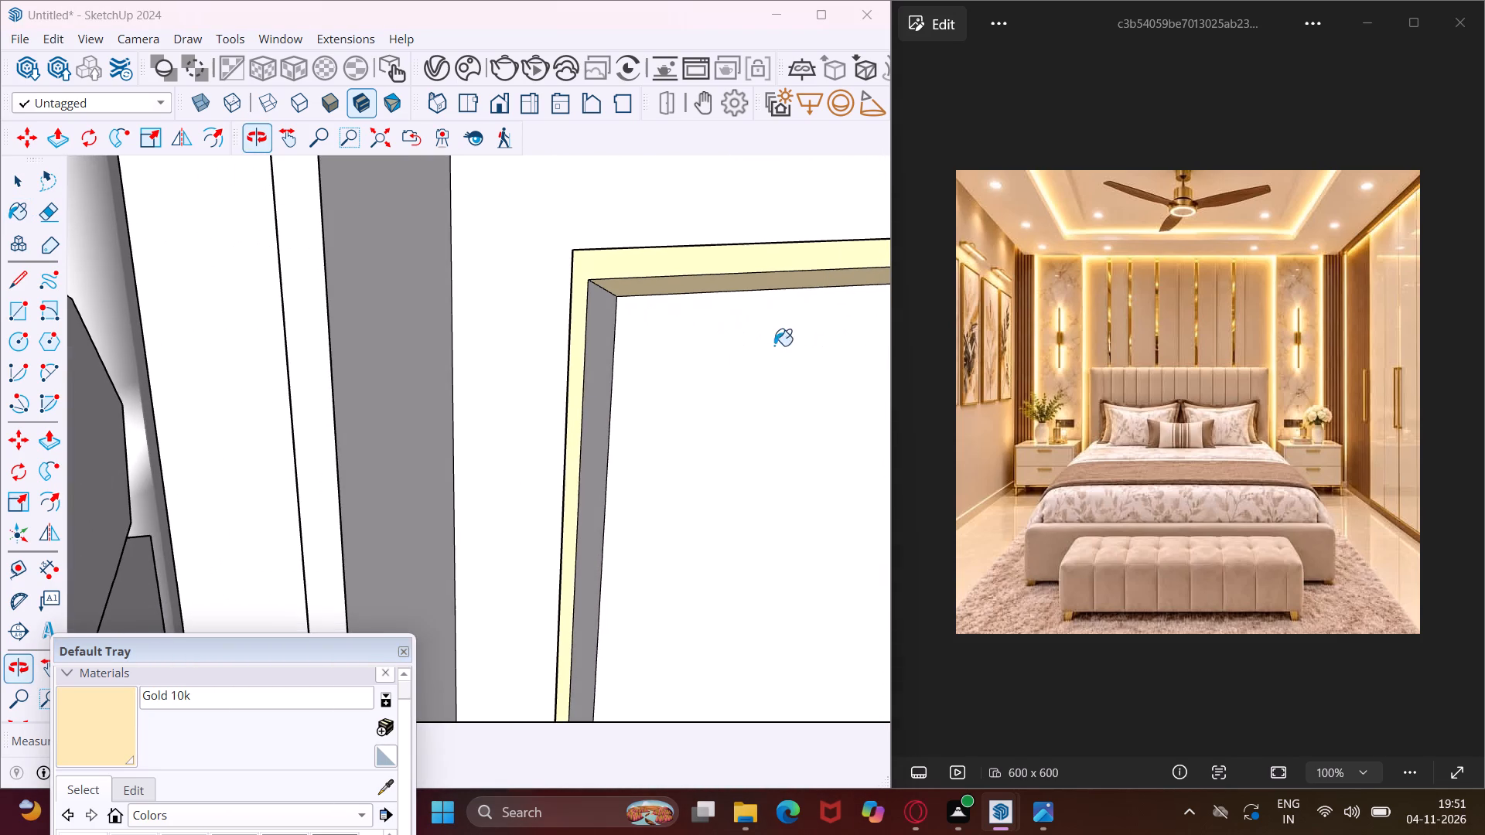
left_click(599, 370)
middle_click_drag(599, 370, 577, 204)
scroll(577, 204, "up", 1)
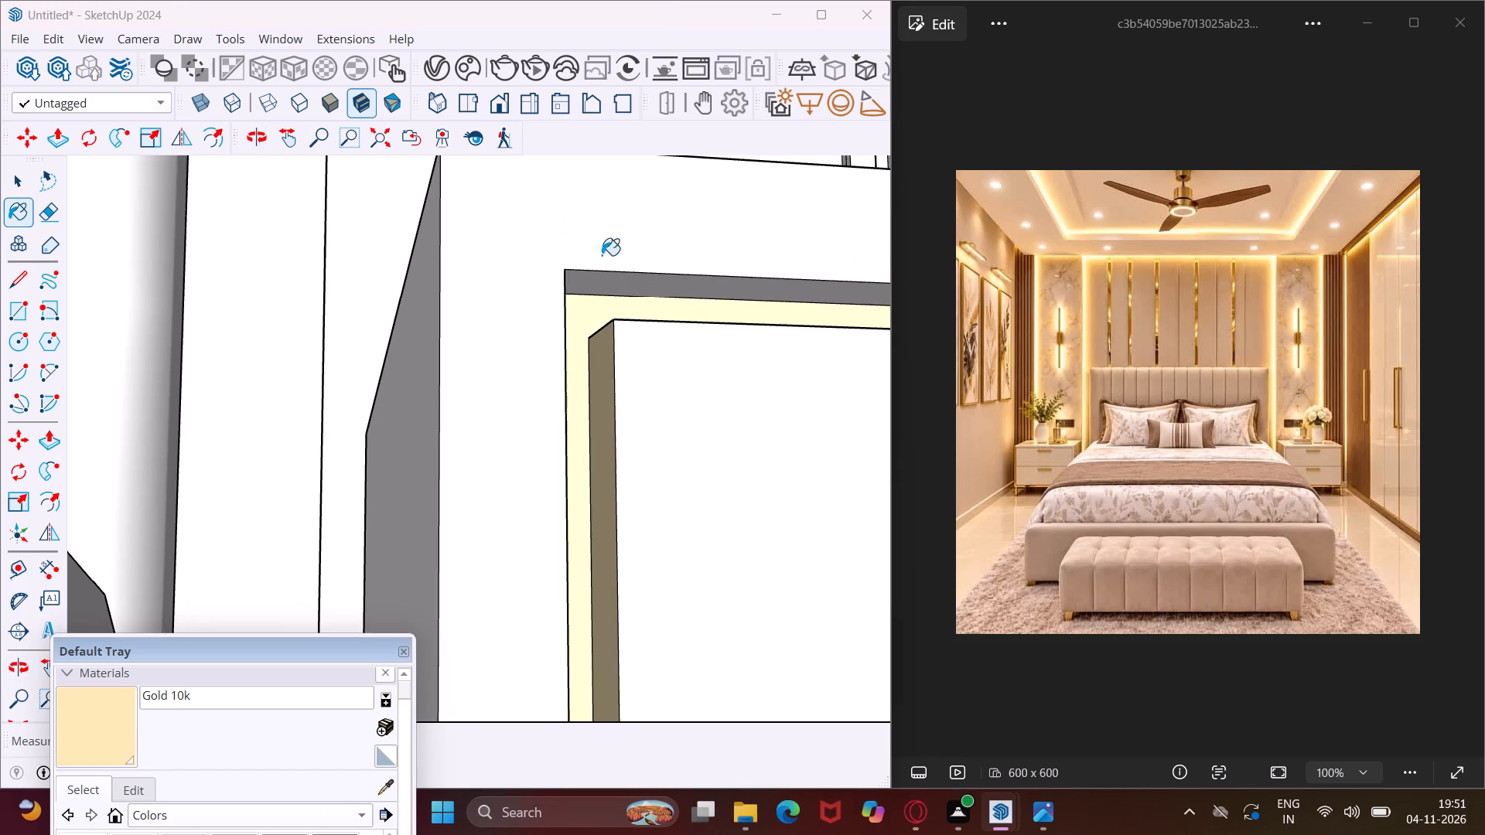
left_click(606, 285)
Paint the groove between the right nightstand's drawers, including its edge faces, and the frame's inner right side with Gold 10k.
scroll(521, 324, "down", 5)
middle_click_drag(671, 319, 554, 363)
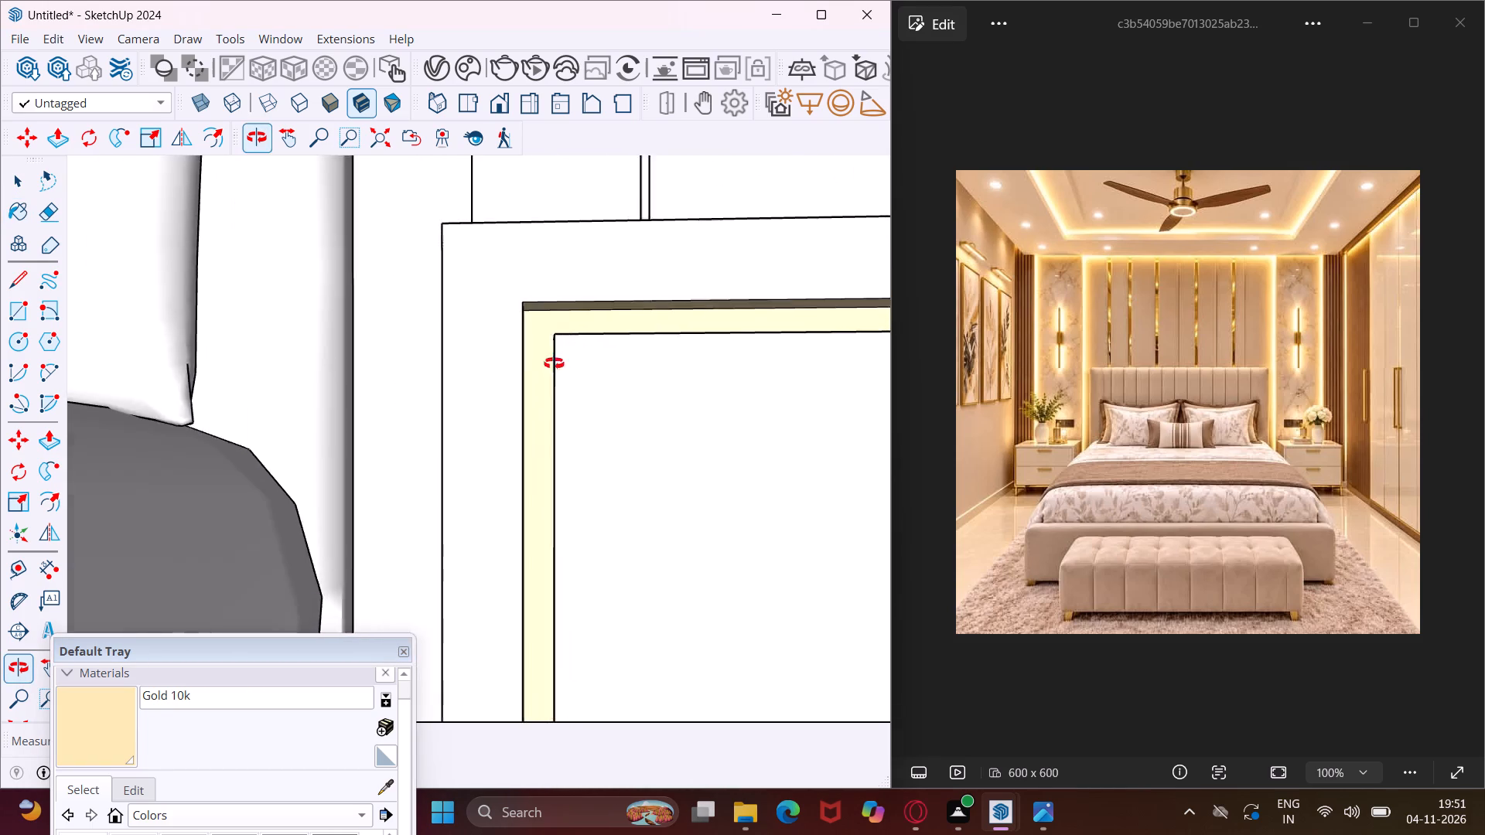
middle_click_drag(554, 363, 498, 380)
scroll(480, 380, "down", 16)
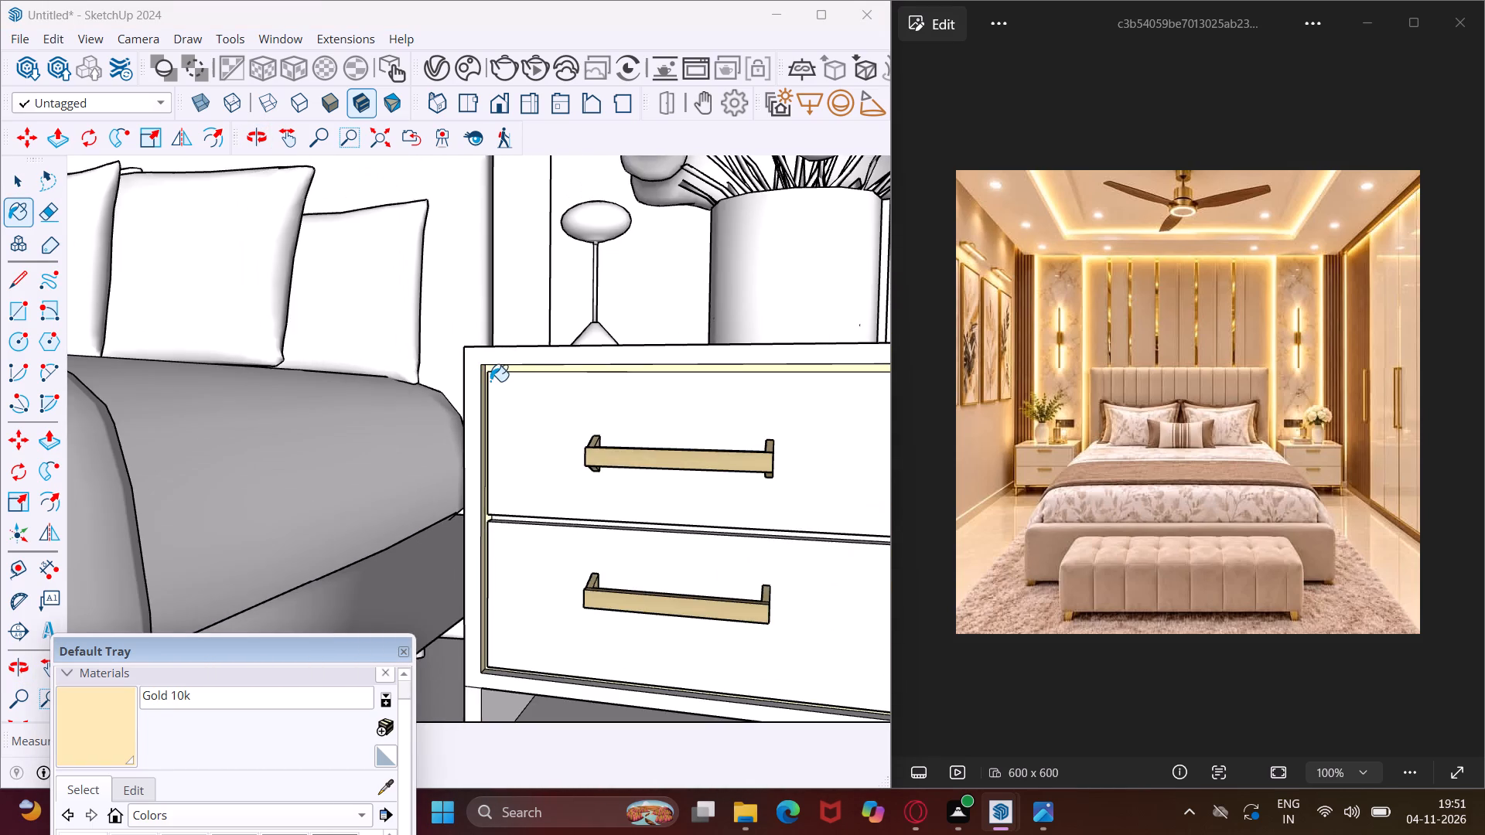
scroll(490, 381, "down", 4)
scroll(715, 446, "up", 9)
scroll(763, 520, "up", 2)
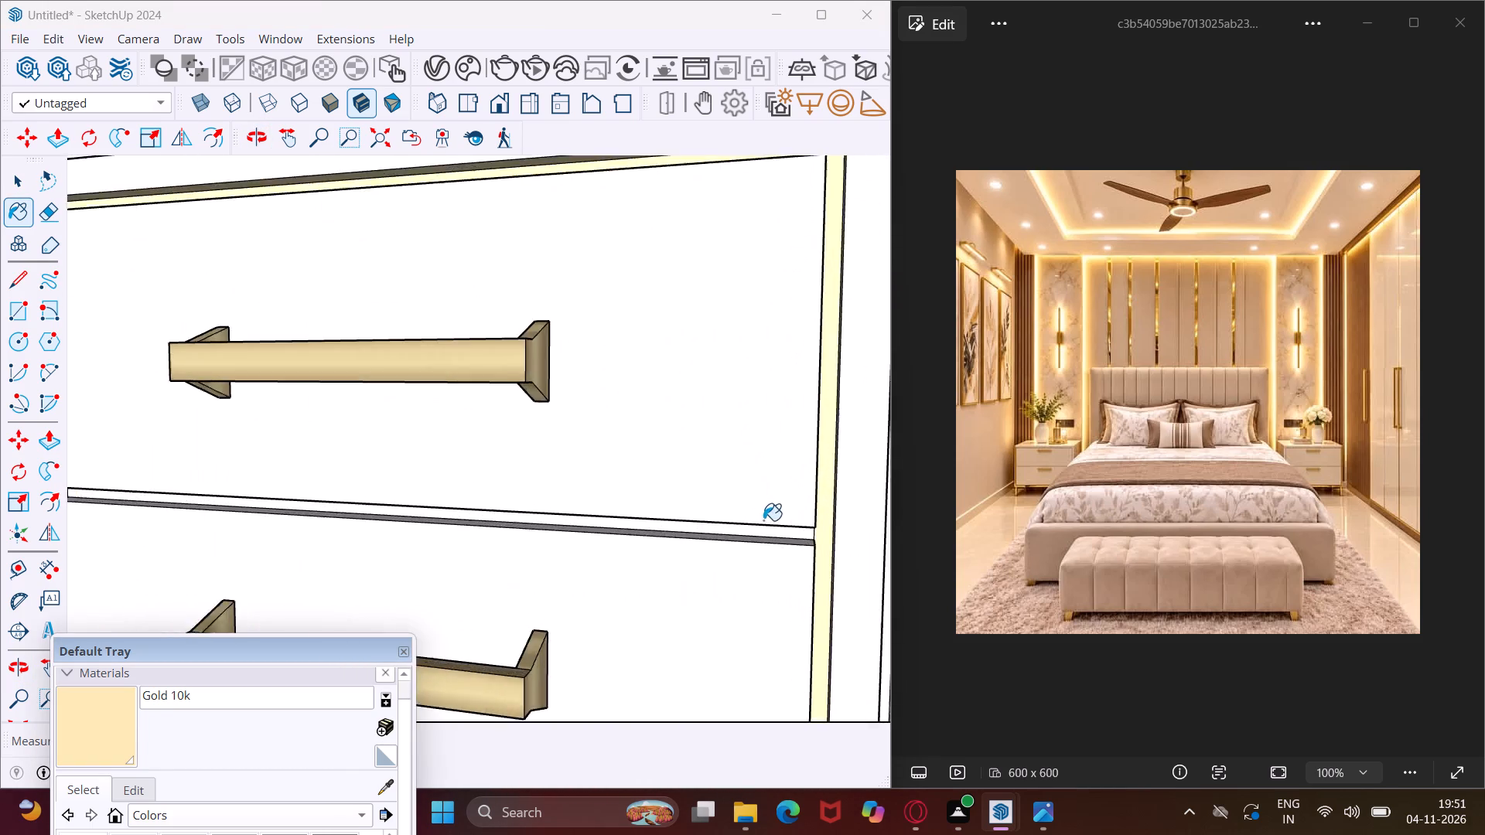
scroll(763, 520, "up", 6)
left_click(773, 537)
left_click(774, 544)
middle_click_drag(774, 544, 777, 533)
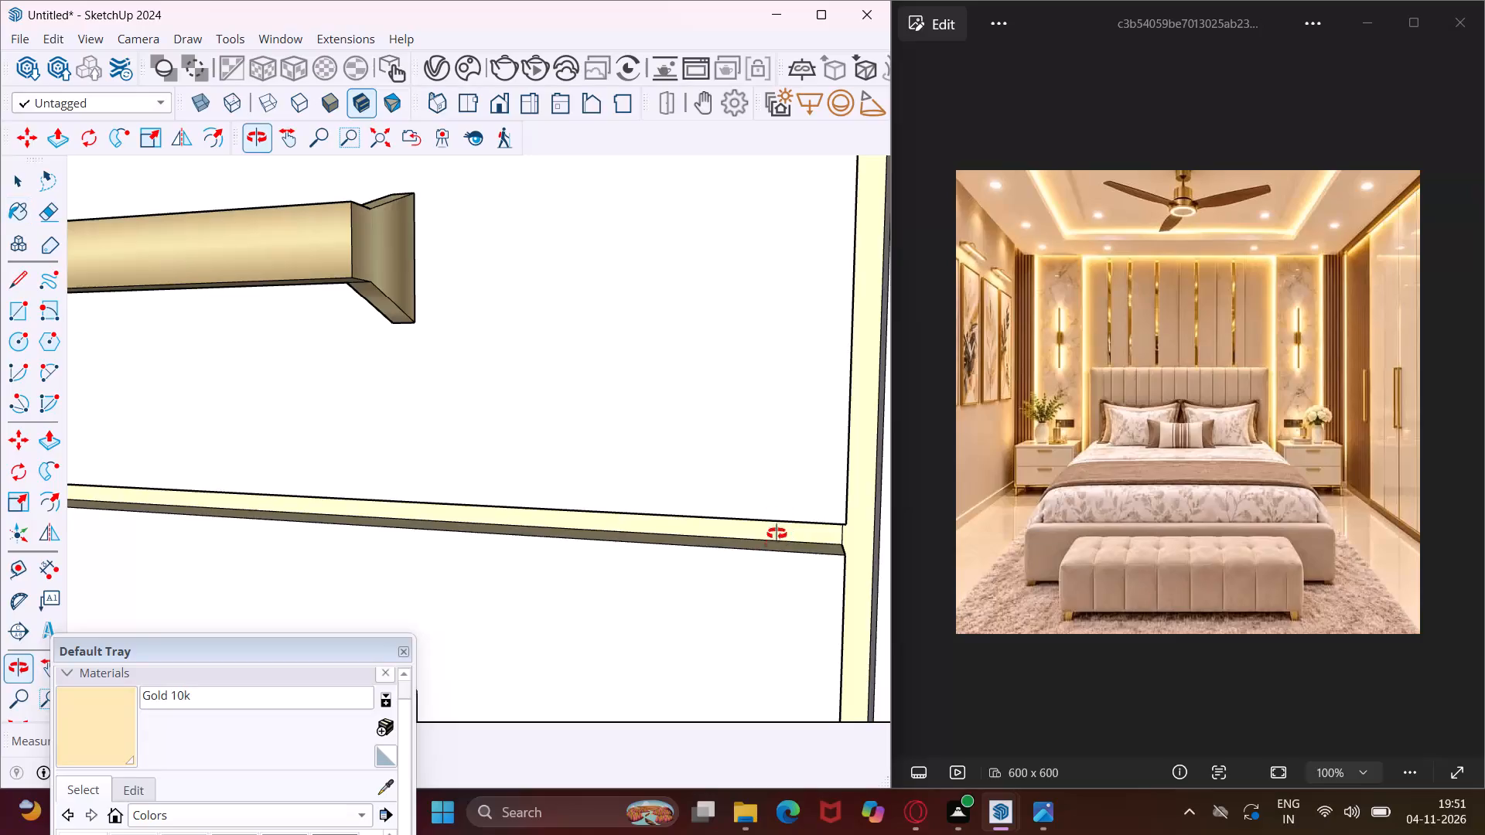
middle_click_drag(777, 533, 862, 457)
scroll(845, 468, "up", 2)
left_click(845, 469)
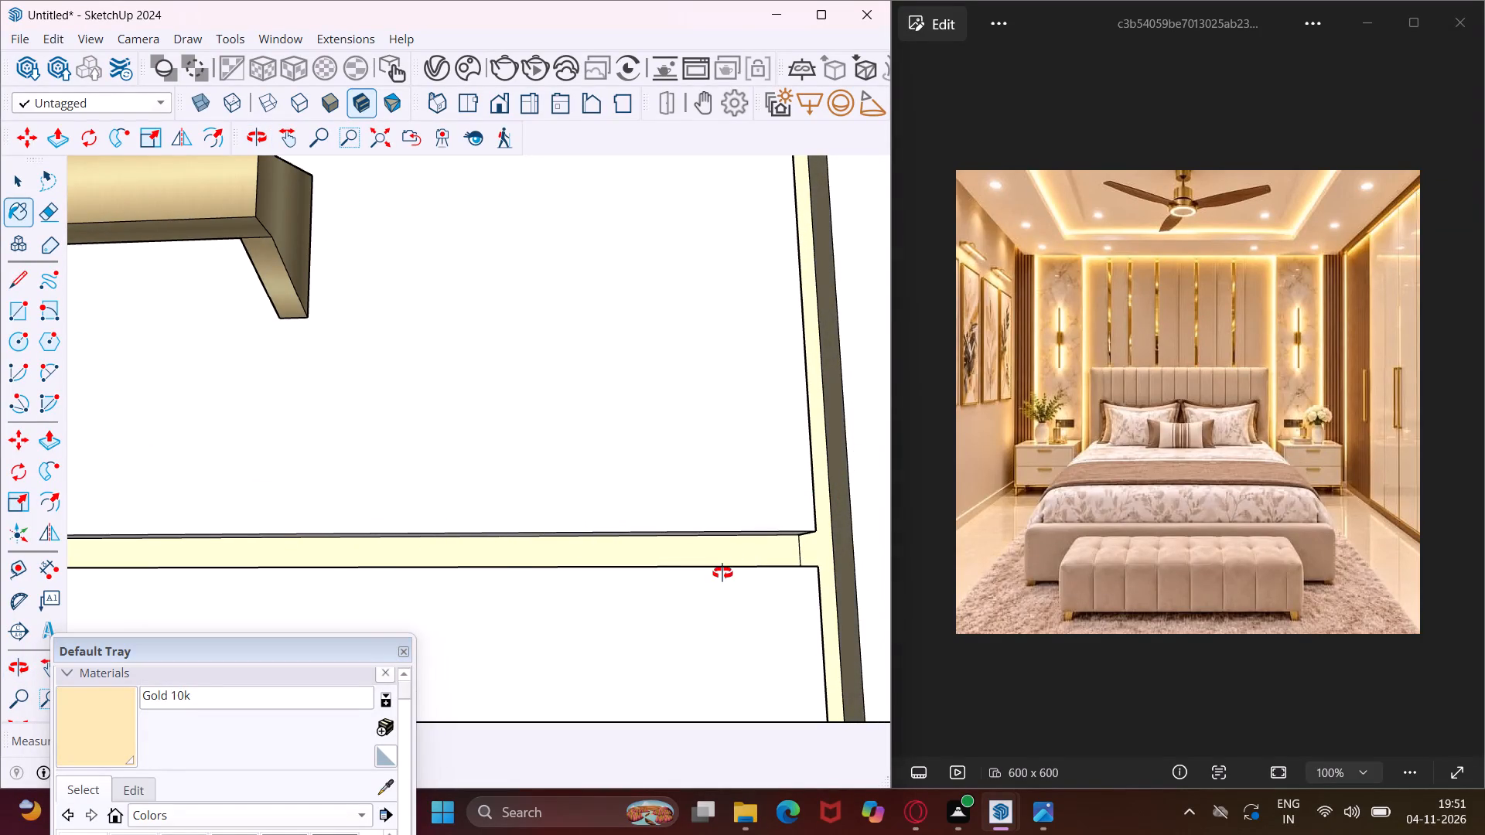
middle_click_drag(722, 573, 715, 489)
scroll(715, 489, "up", 1)
left_click(722, 532)
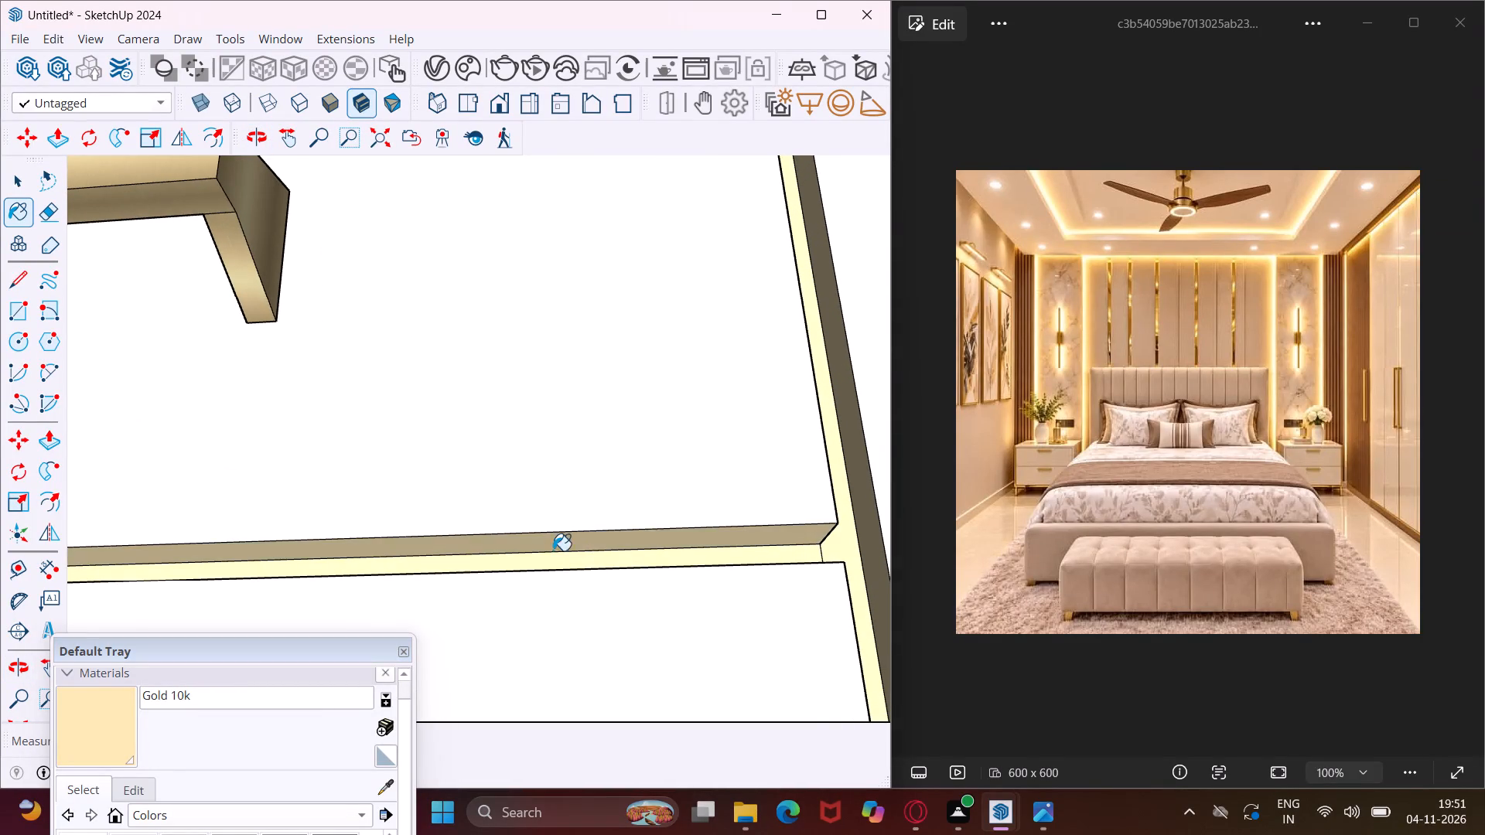
Paint the frame's inner bottom face and the lower drawer's bottom edge on the right nightstand with Gold 10k.
scroll(553, 550, "down", 15)
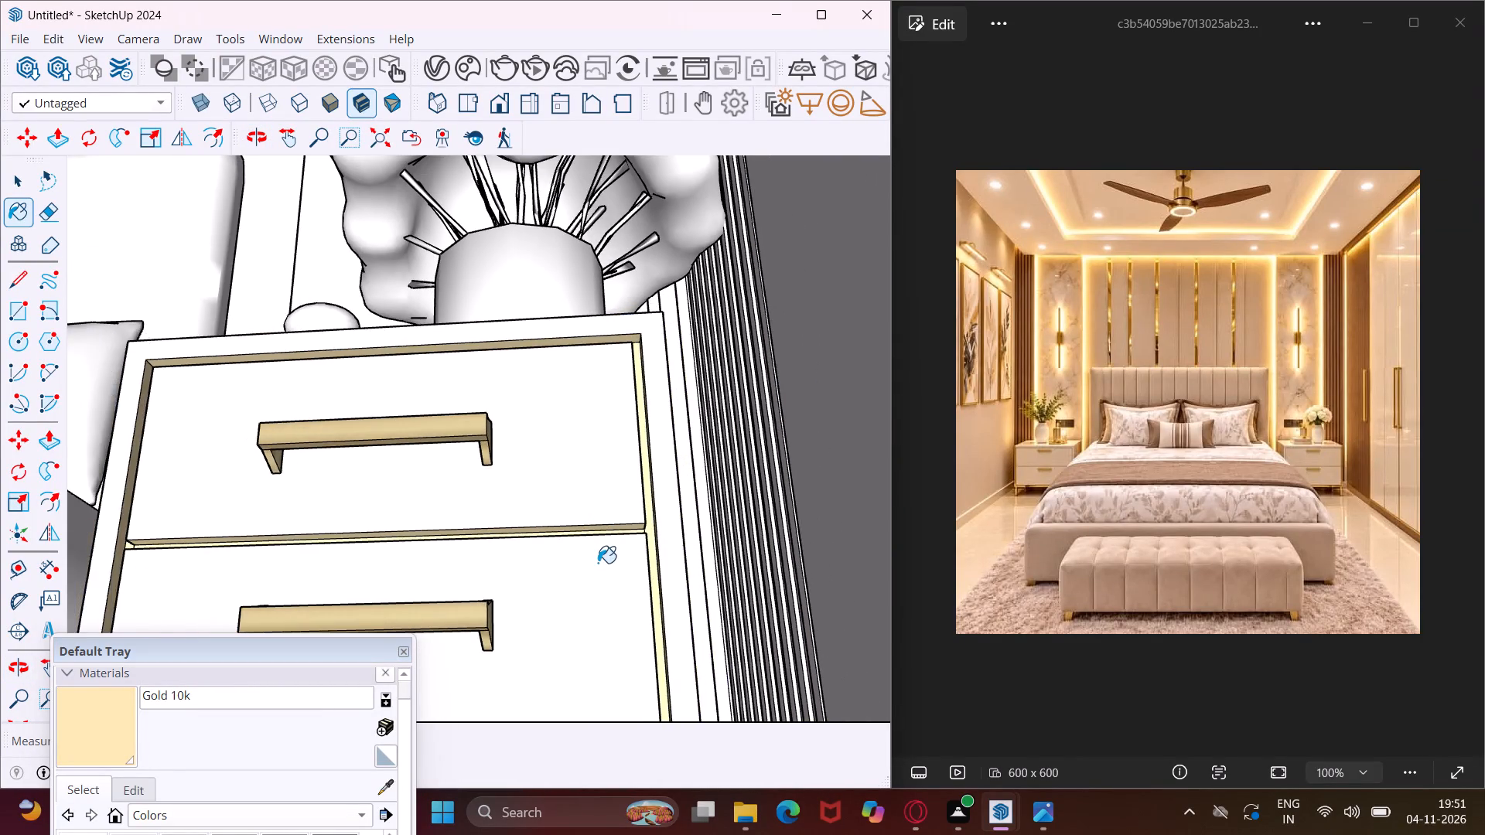
scroll(598, 563, "down", 4)
middle_click_drag(598, 534, 620, 588)
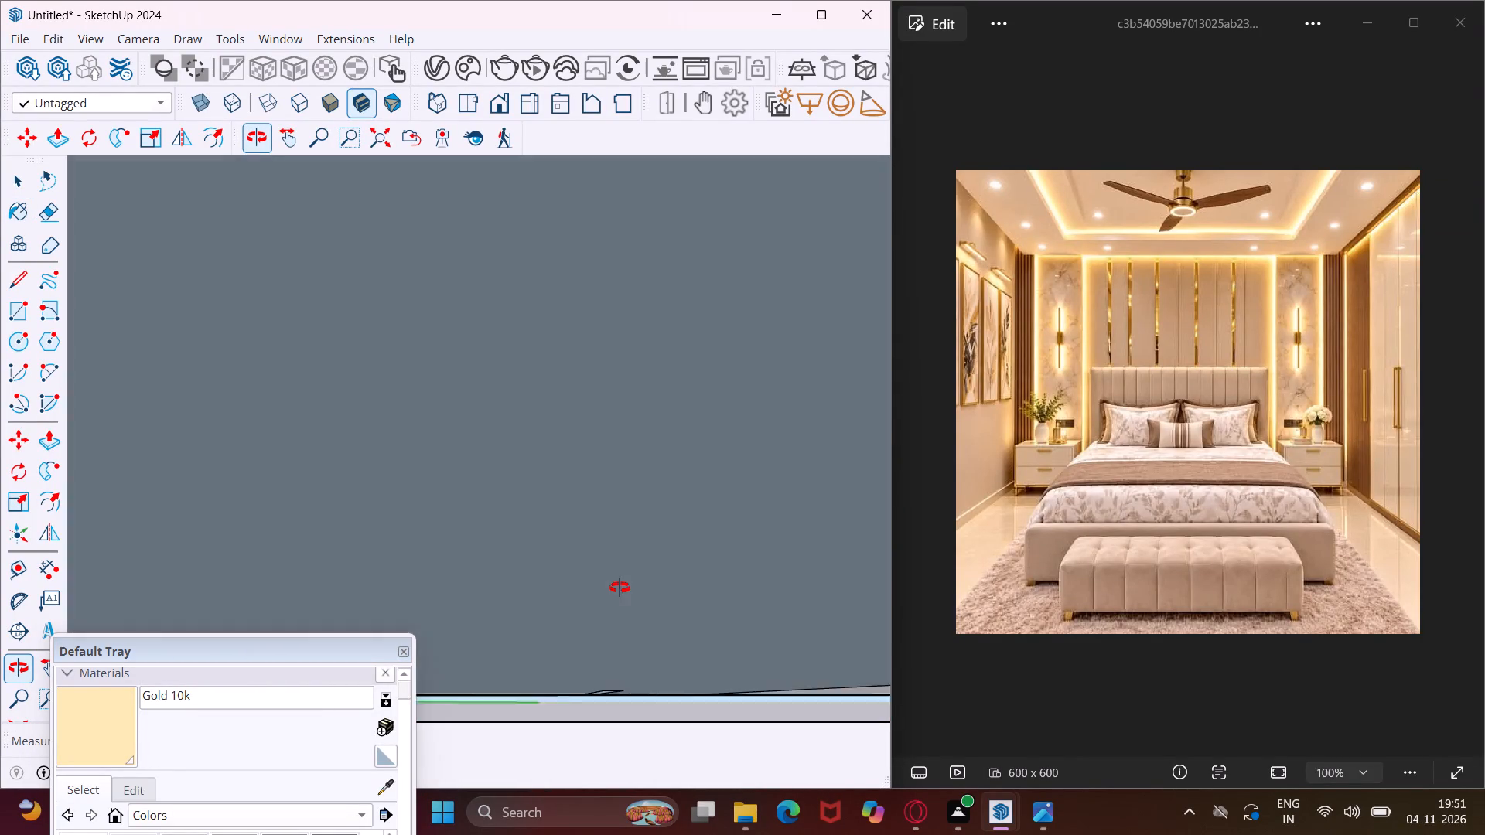
middle_click_drag(620, 588, 690, 666)
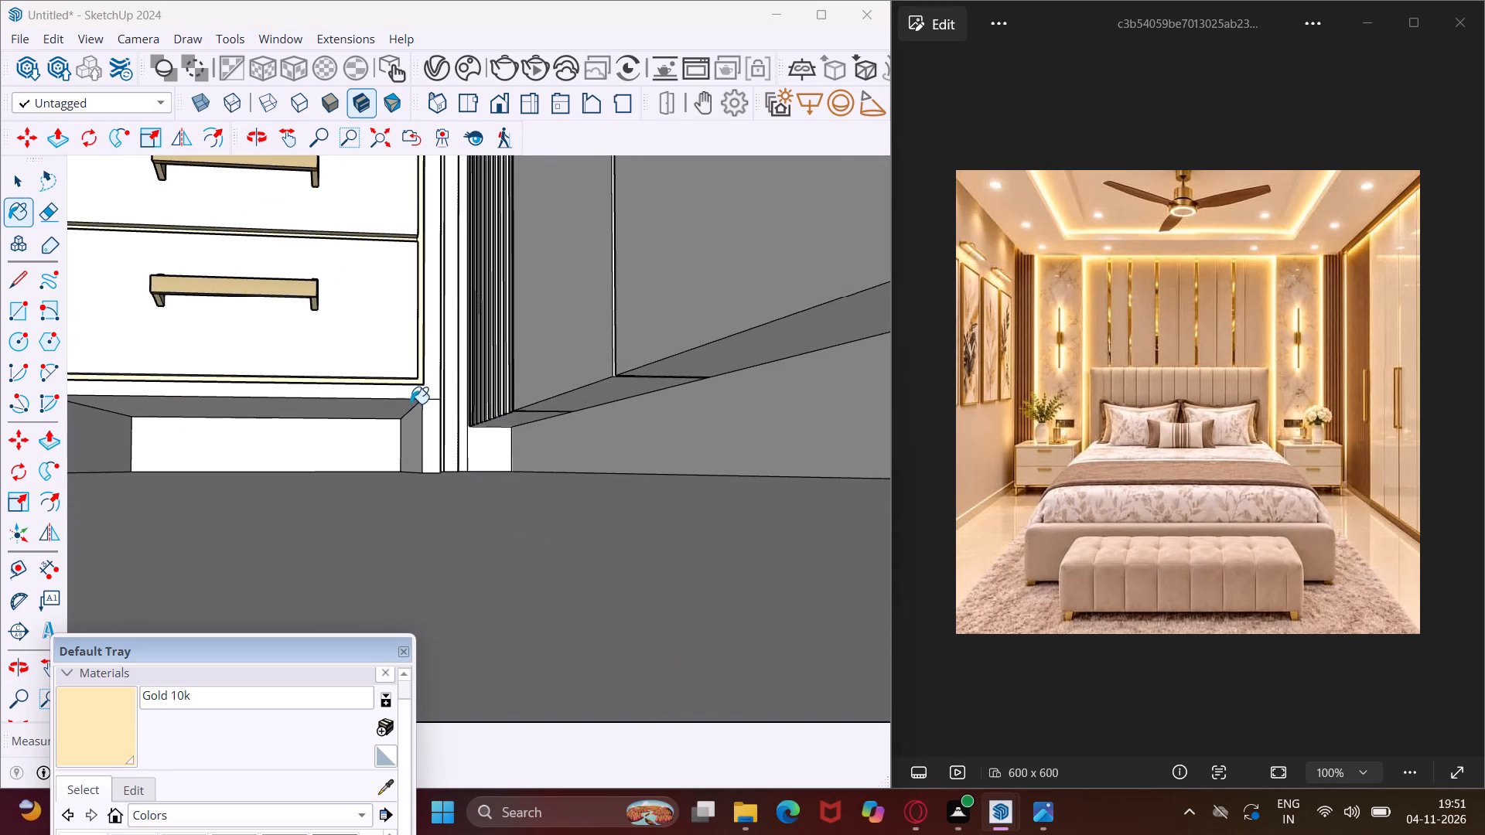
scroll(402, 388, "up", 20)
middle_click_drag(406, 366, 559, 431)
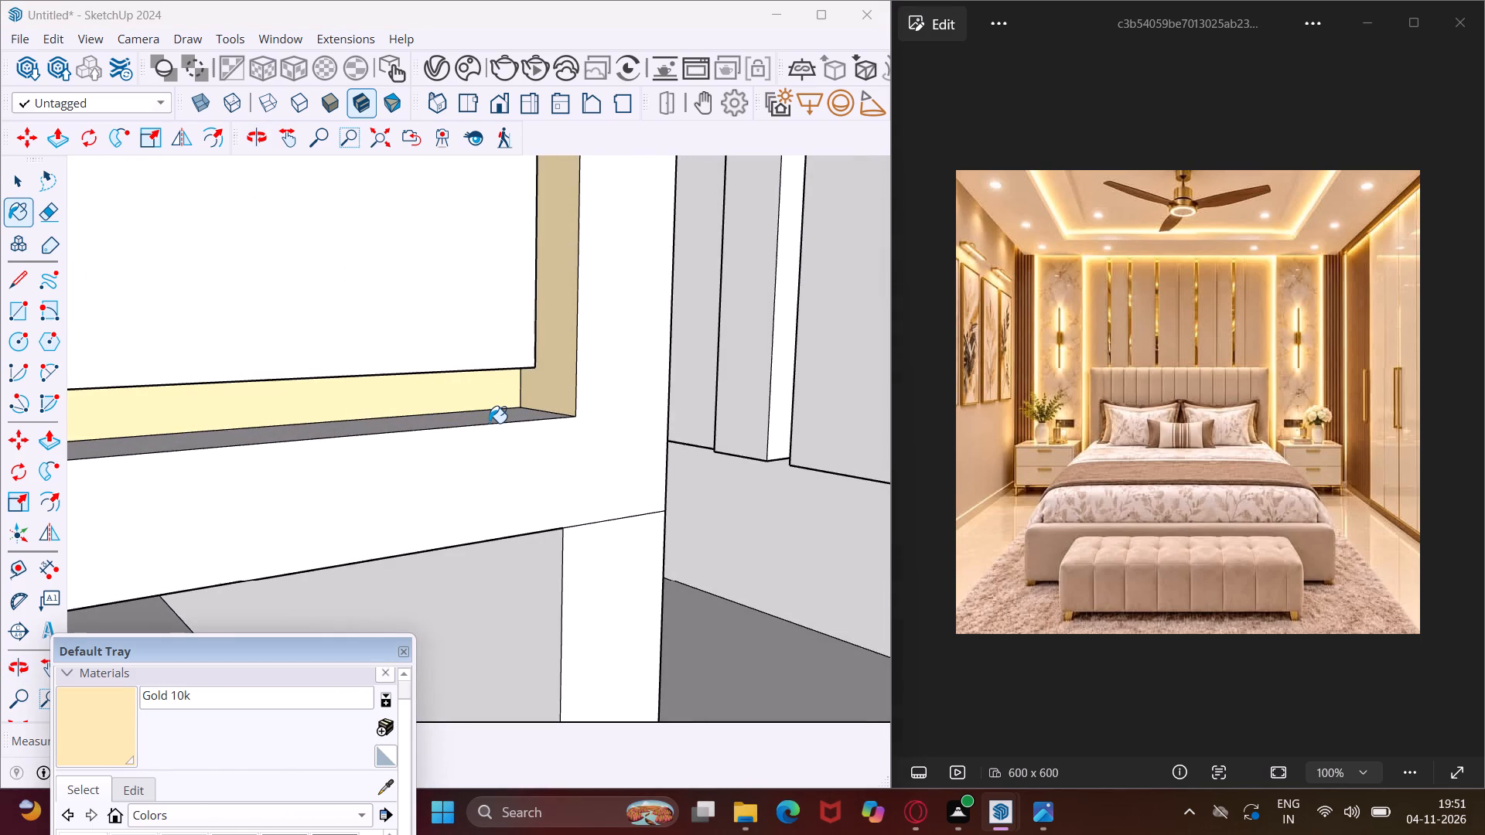
left_click(489, 423)
middle_click_drag(483, 420, 499, 369)
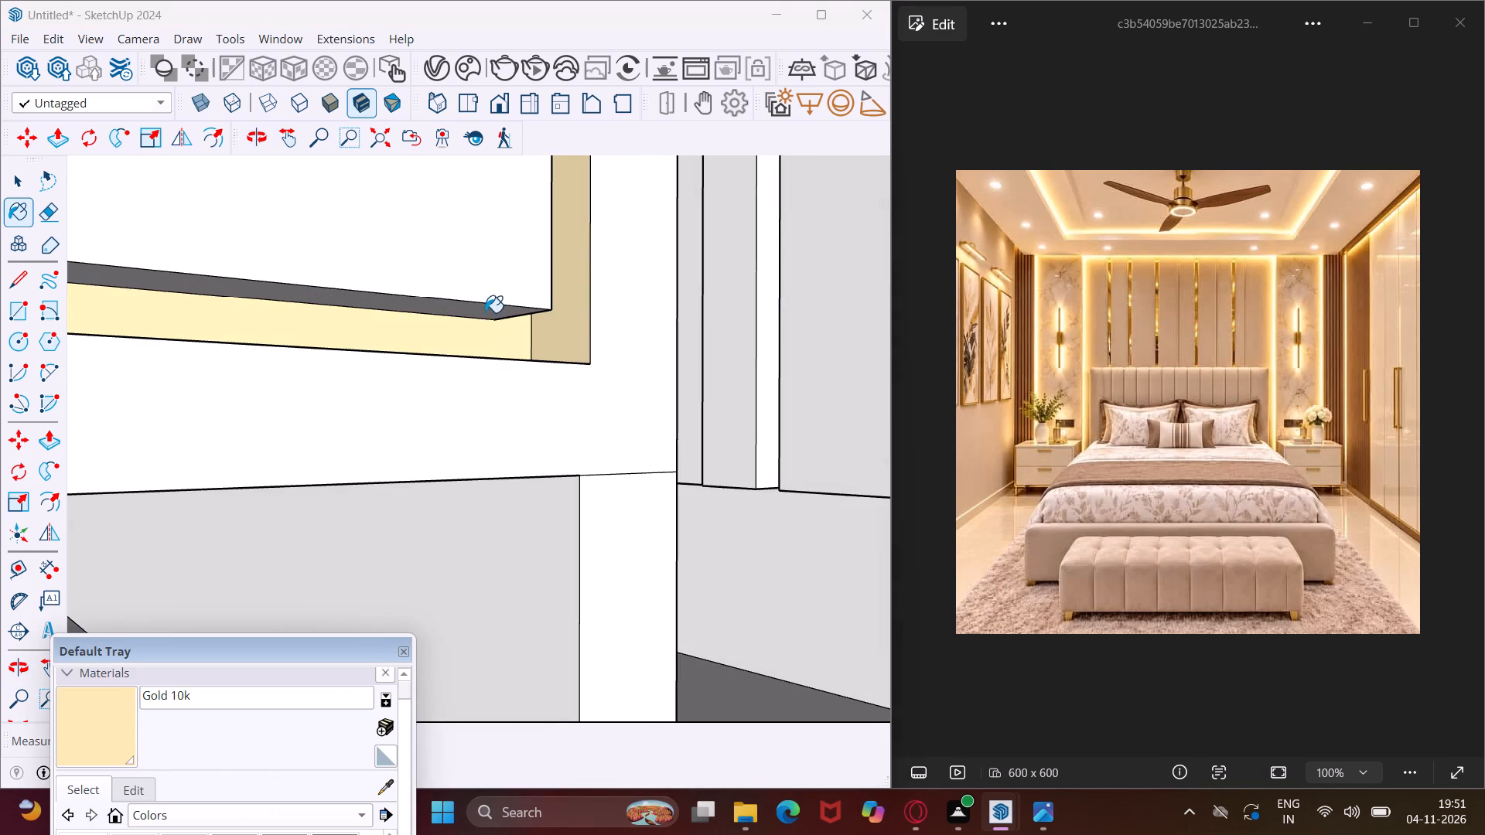
left_click(485, 312)
Paint the inner side and front face of the right nightstand's right leg with Gold 10k.
left_click(509, 557)
left_click(632, 551)
Paint the three outermost vertical wall slats beside the right nightstand and the gaps between them with Gold 10k.
scroll(494, 543, "down", 11)
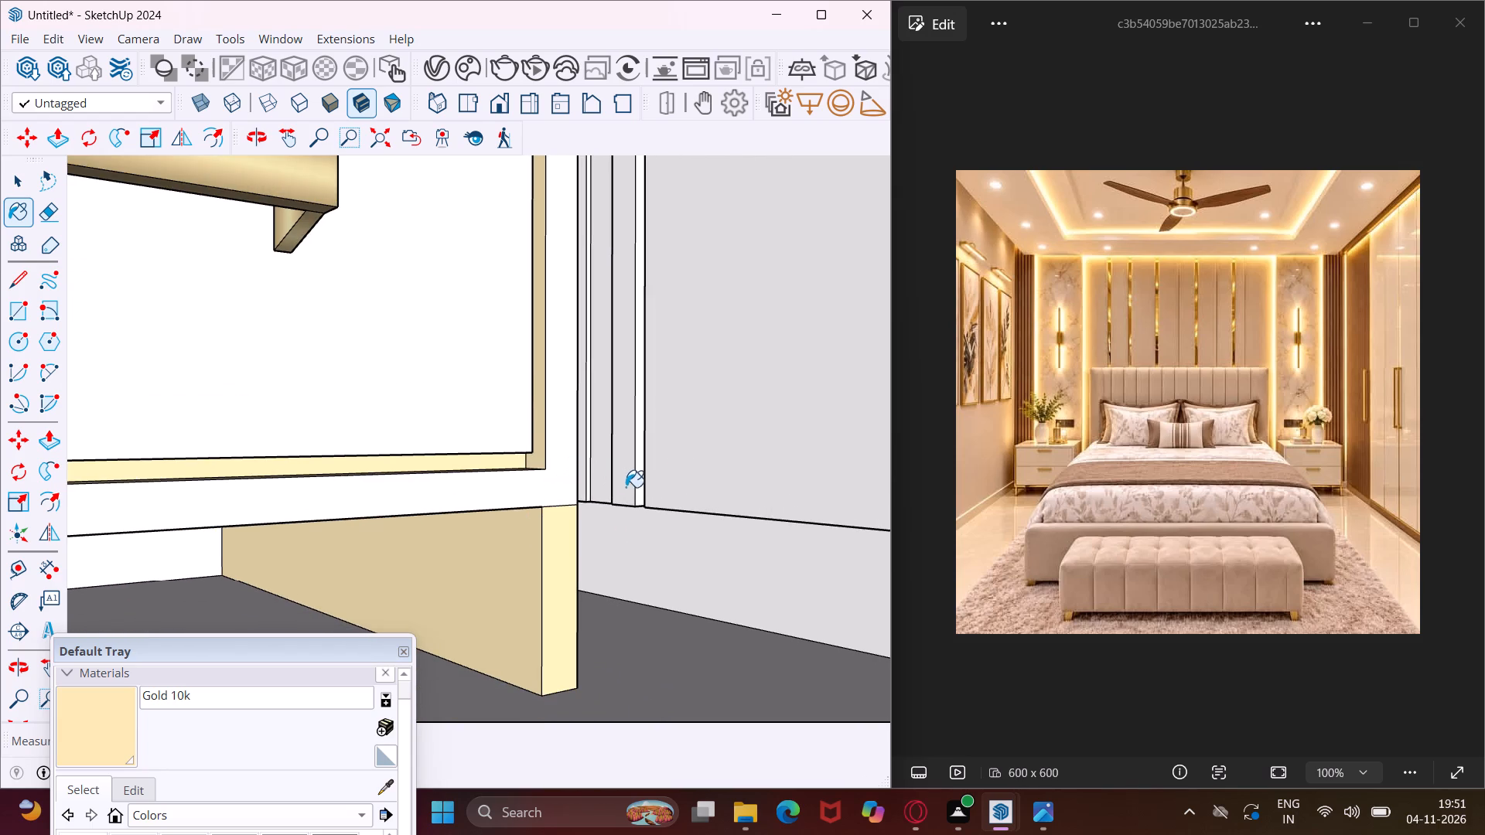
scroll(648, 445, "up", 13)
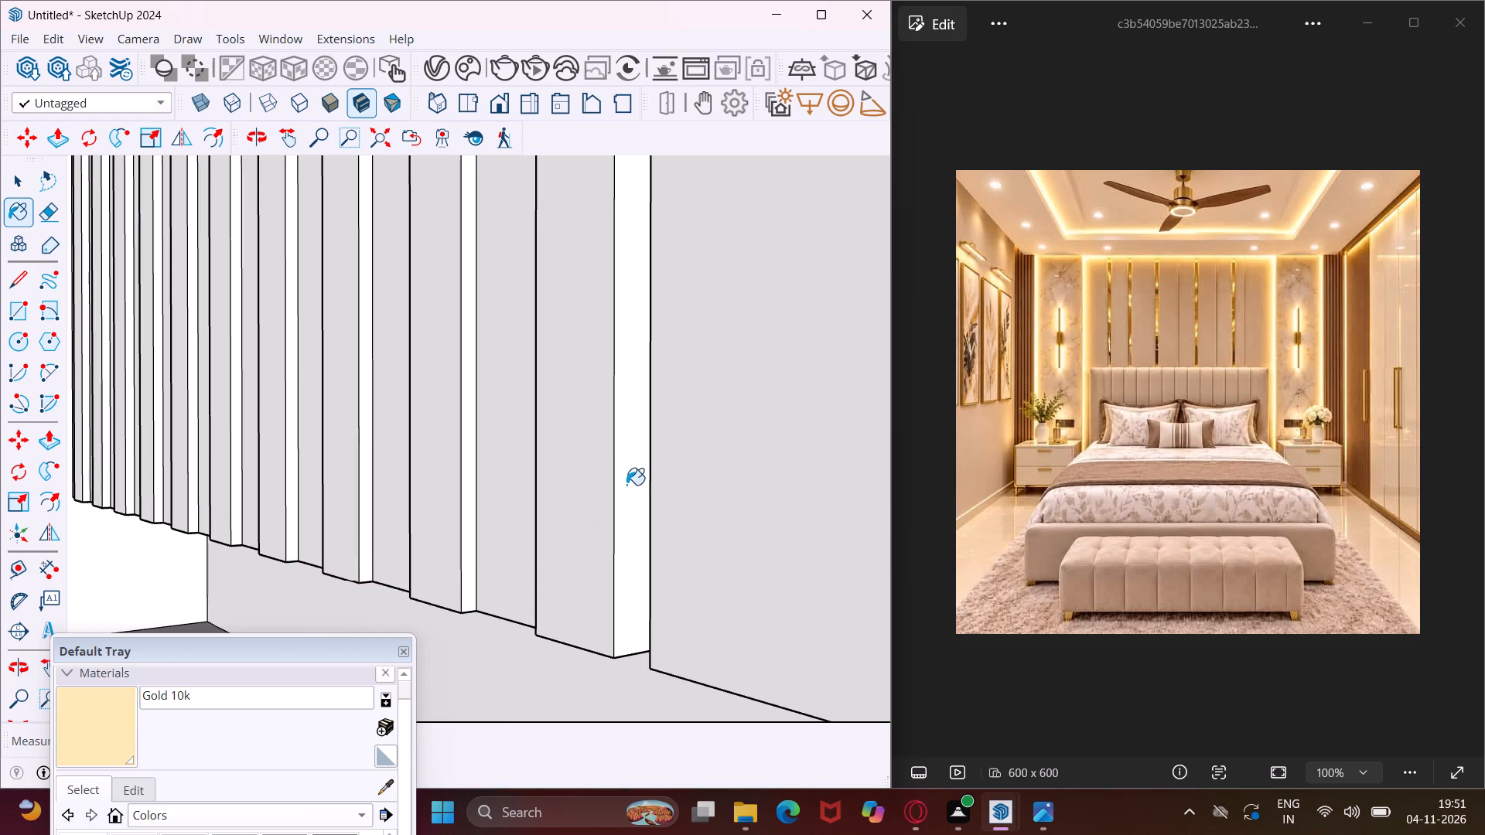
left_click(626, 485)
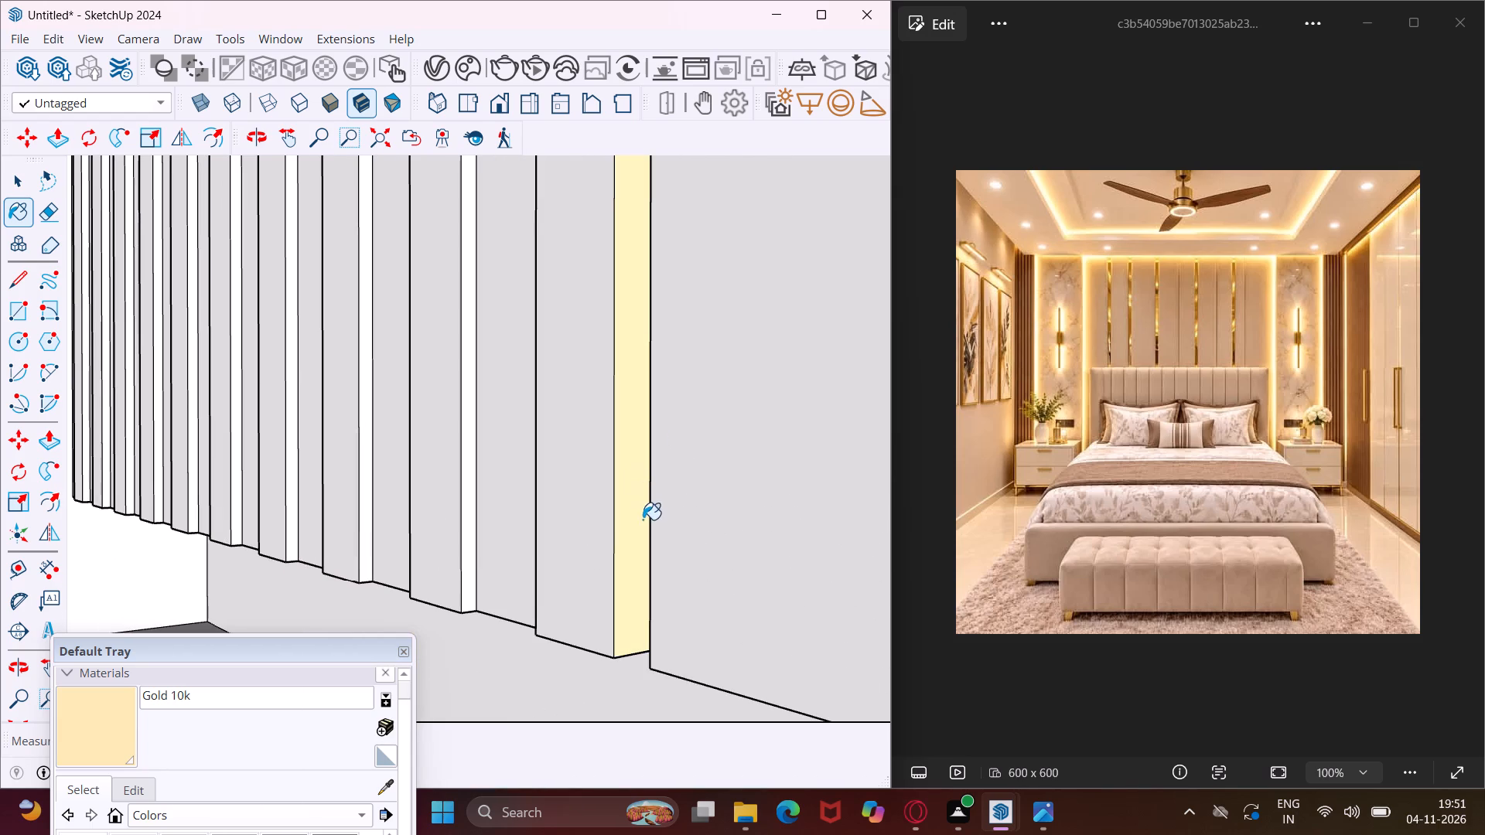
left_click(563, 526)
left_click(516, 522)
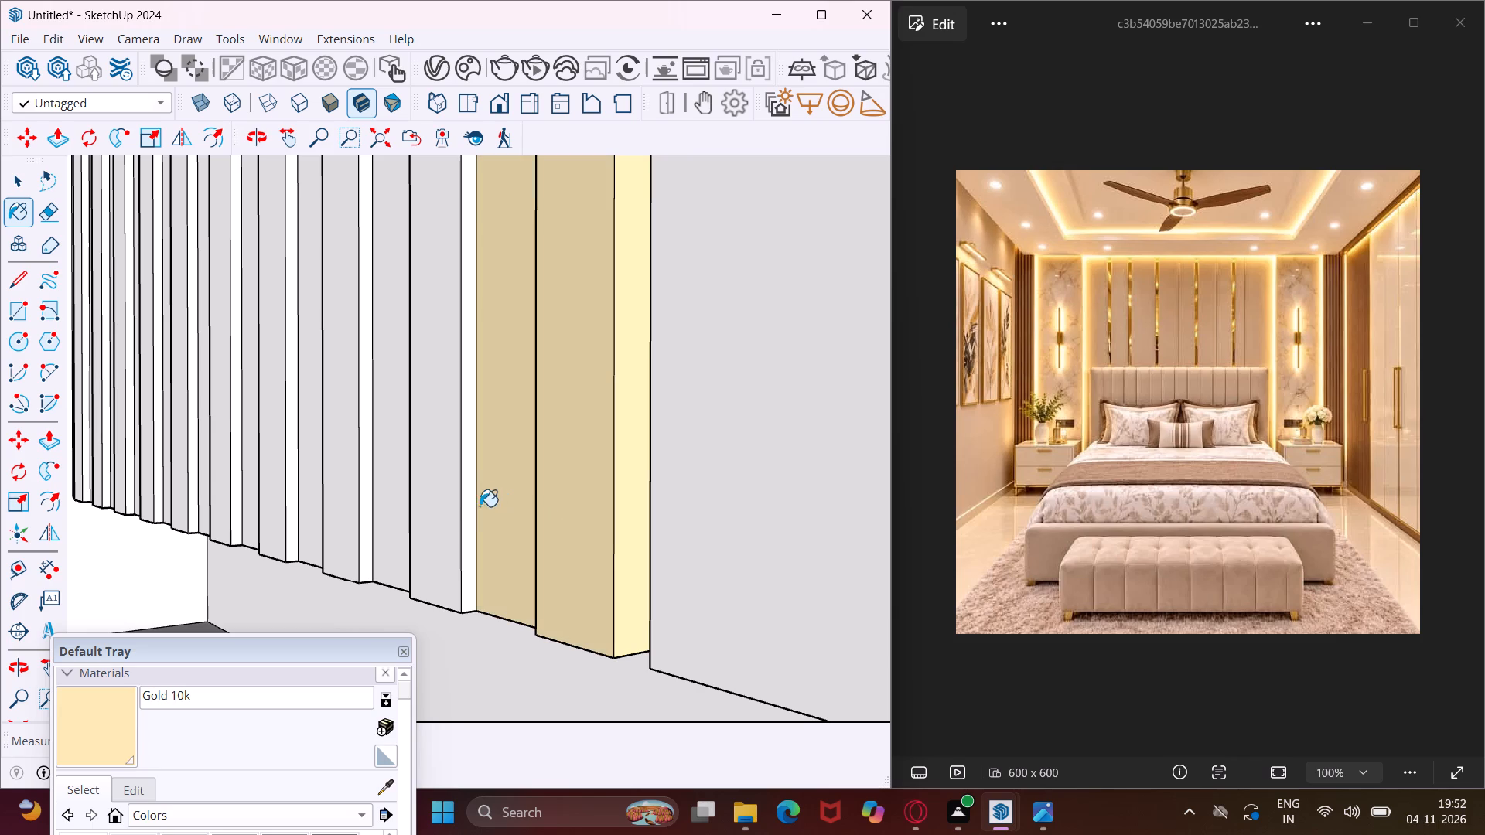
left_click(468, 509)
left_click(456, 502)
left_click(381, 504)
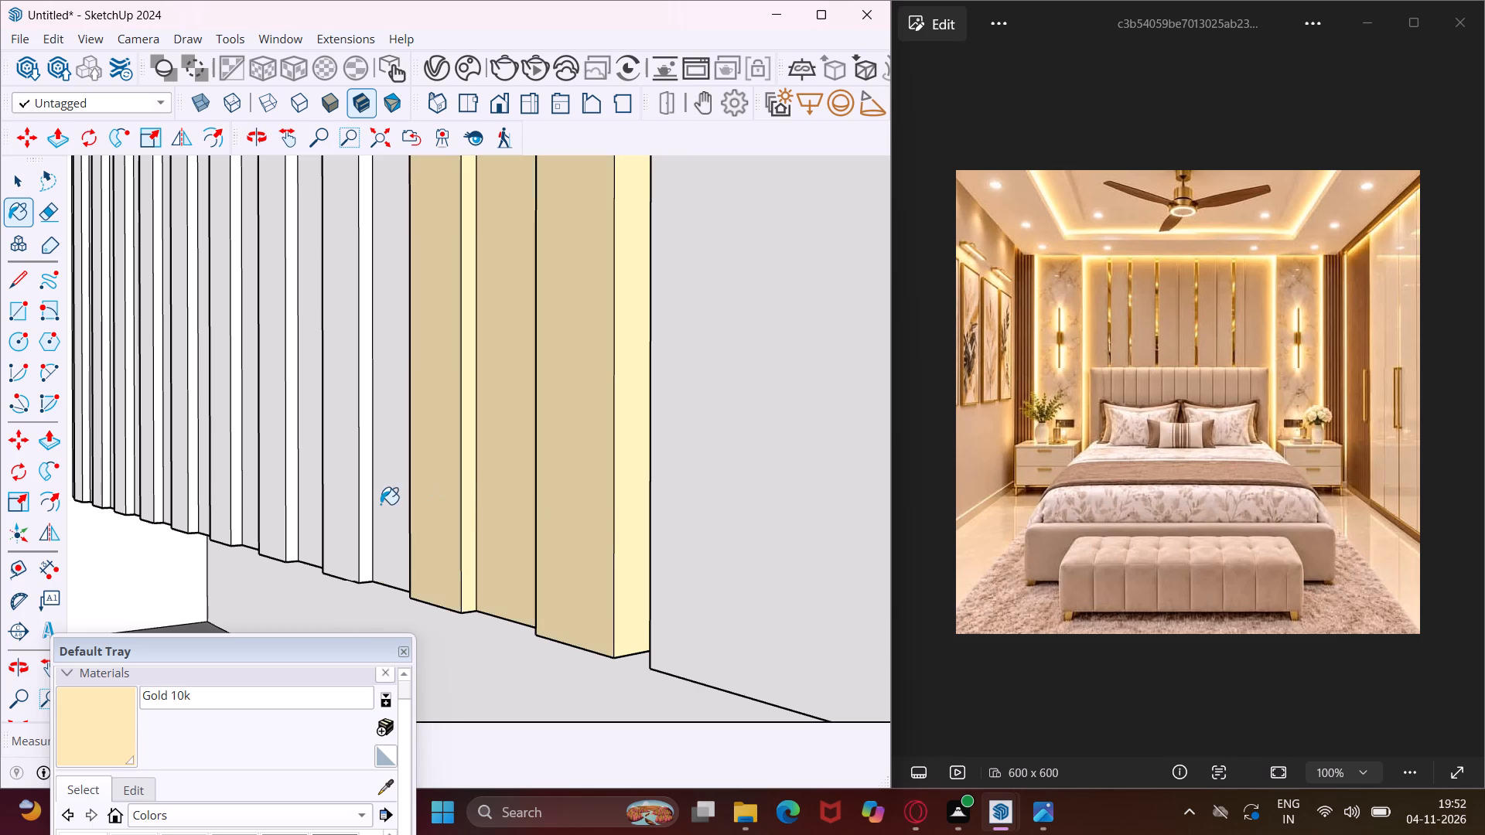
left_click(345, 503)
left_click(360, 503)
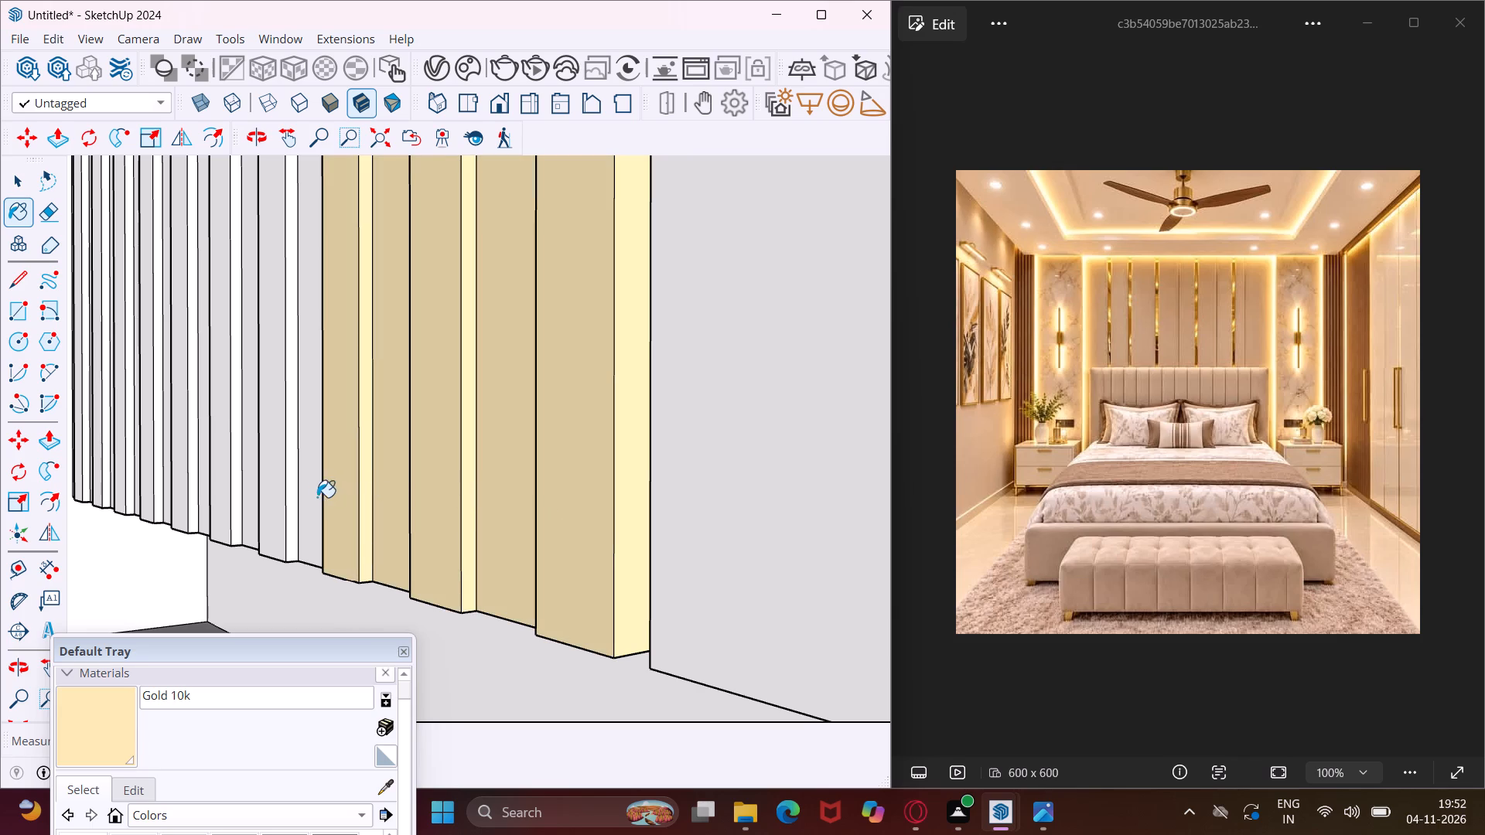
Paint the next three wall slats inward, including their narrow edges and the gaps between them, with Gold 10k.
left_click(301, 489)
left_click(288, 483)
left_click(281, 484)
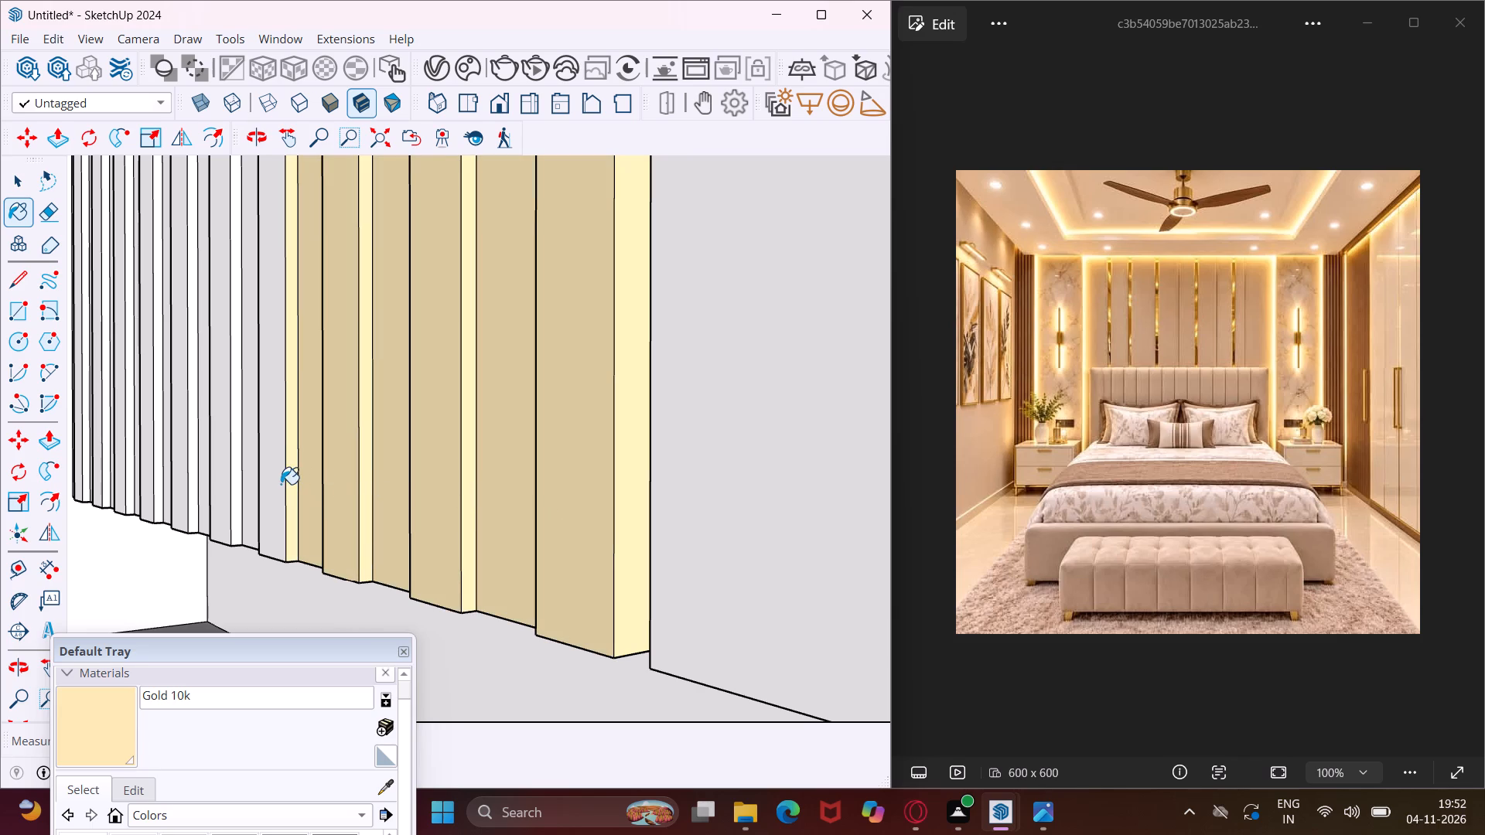
left_click(250, 495)
left_click(234, 485)
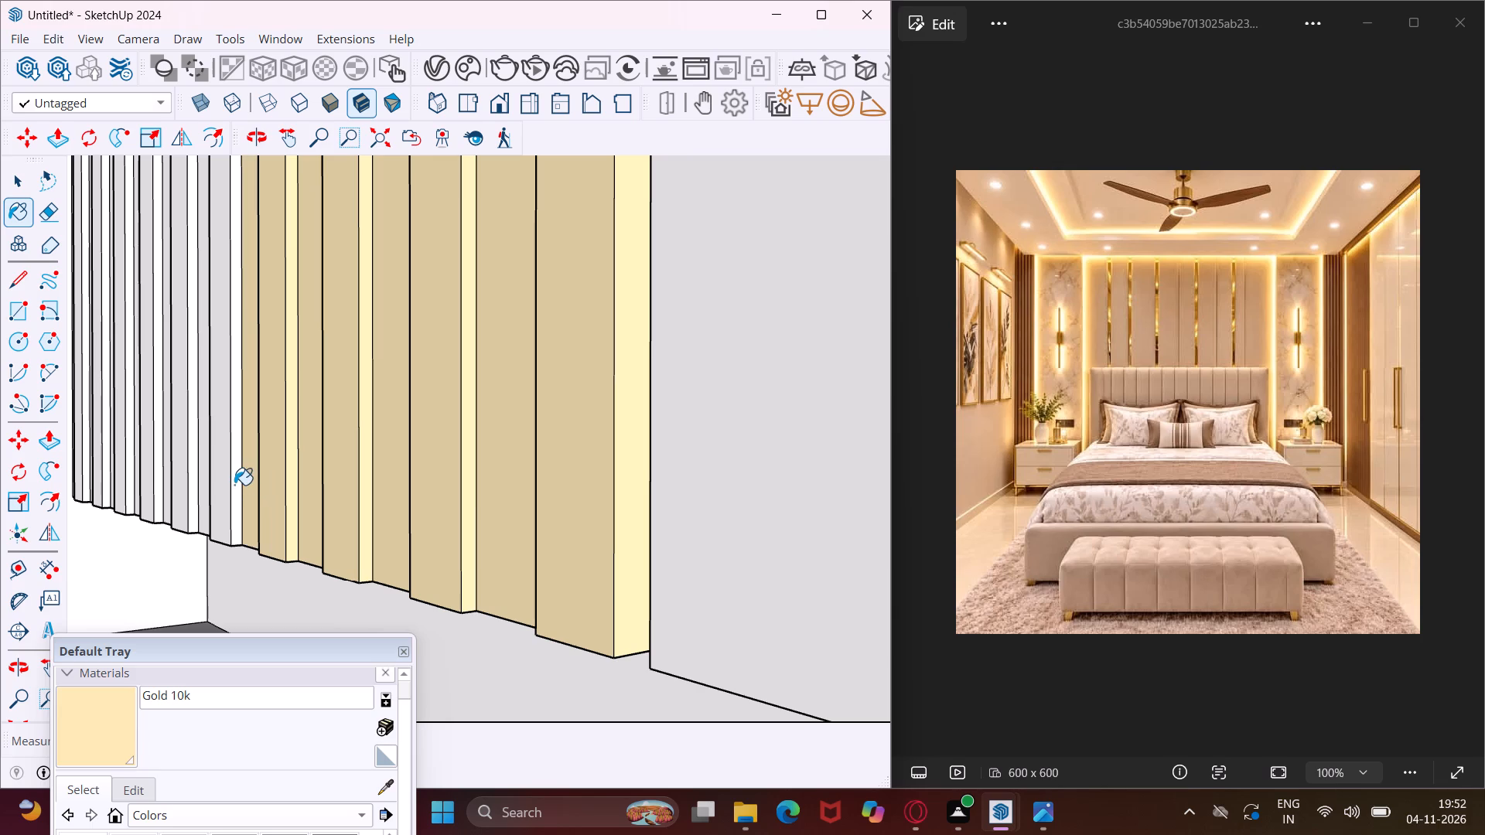
left_click(226, 481)
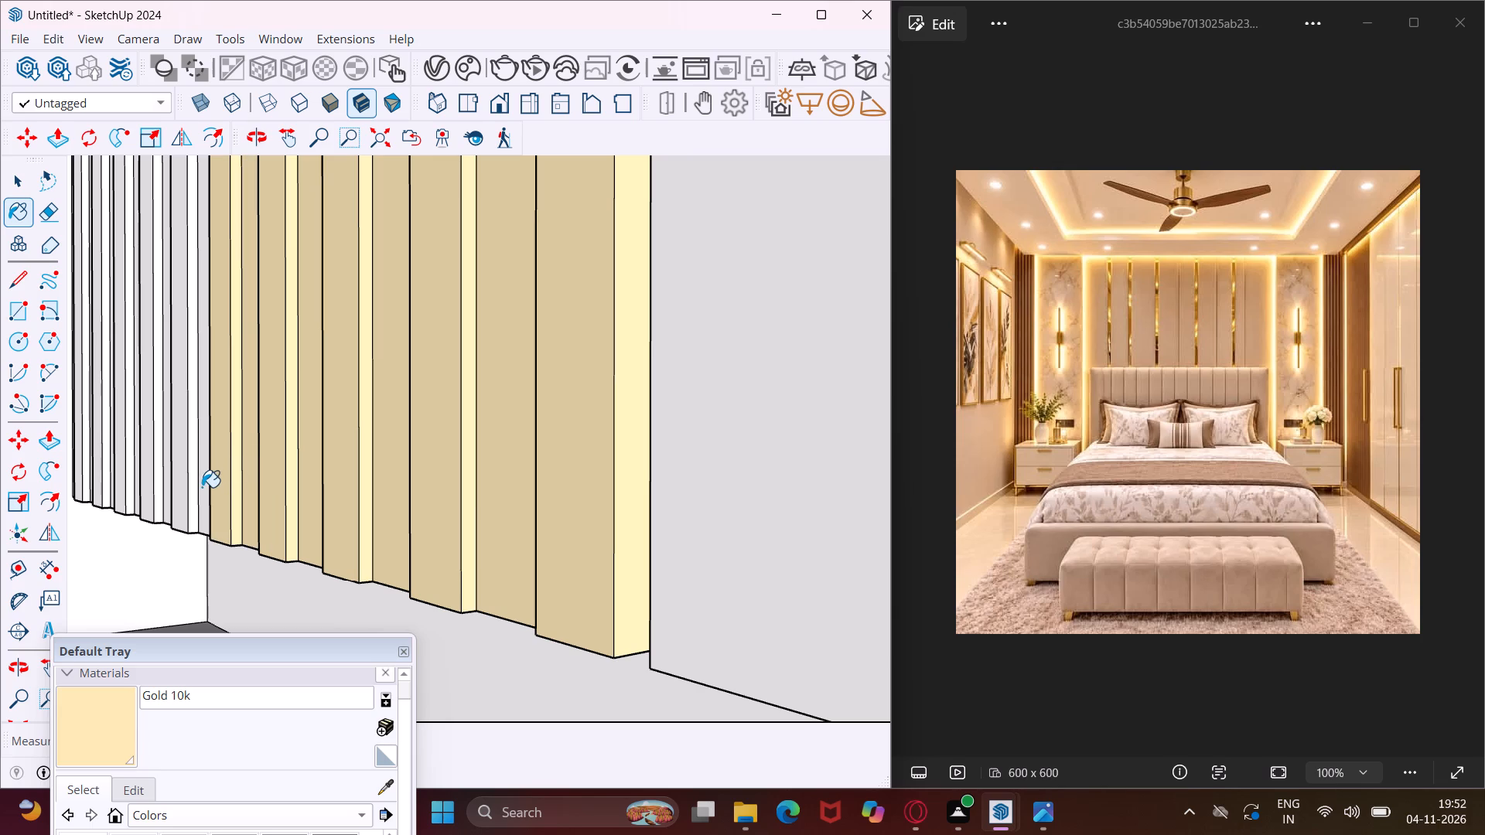
left_click(202, 487)
left_click(188, 490)
left_click(189, 494)
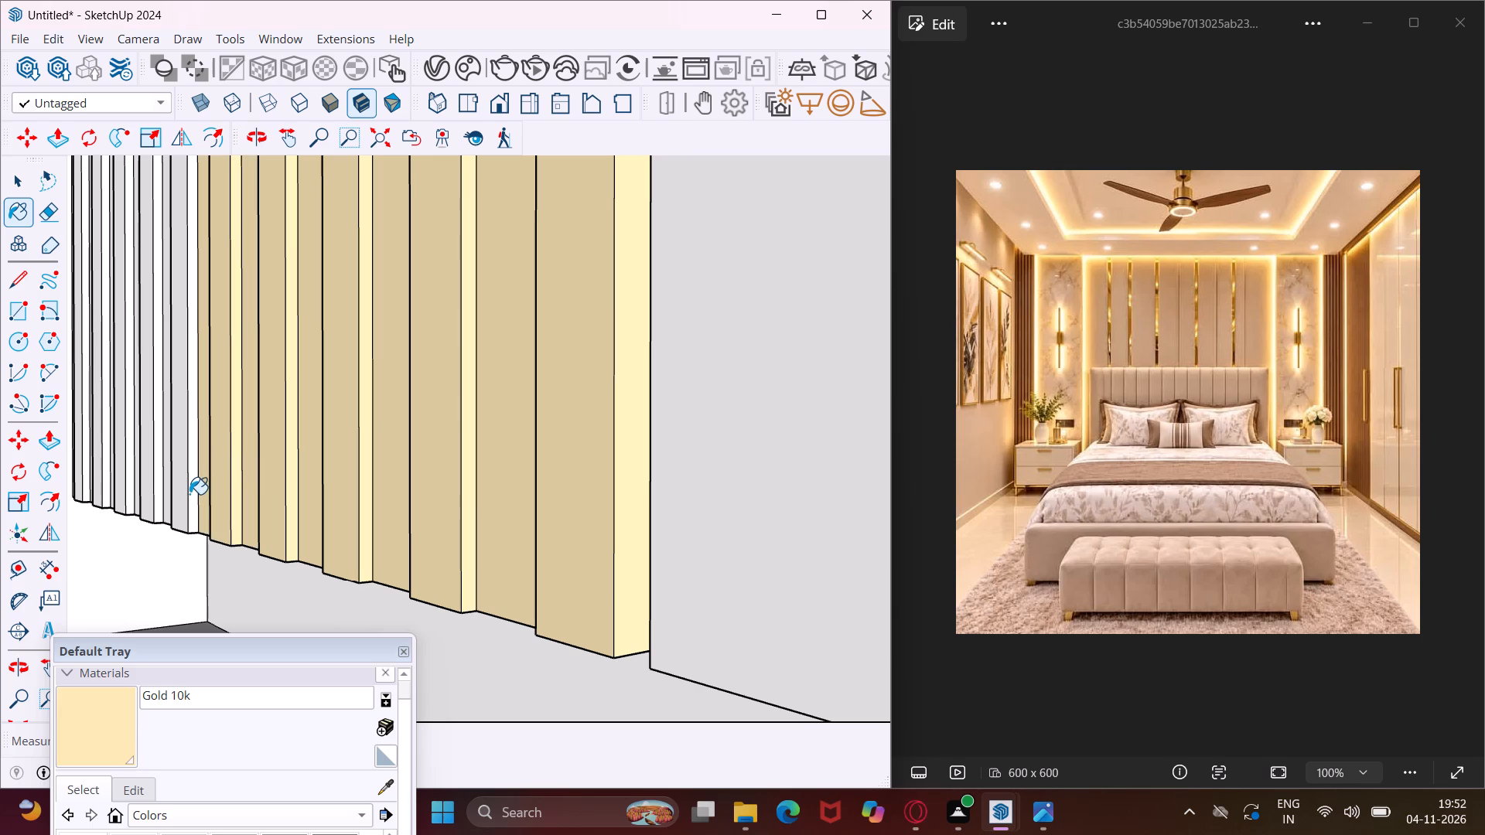
left_click(191, 494)
left_click(176, 501)
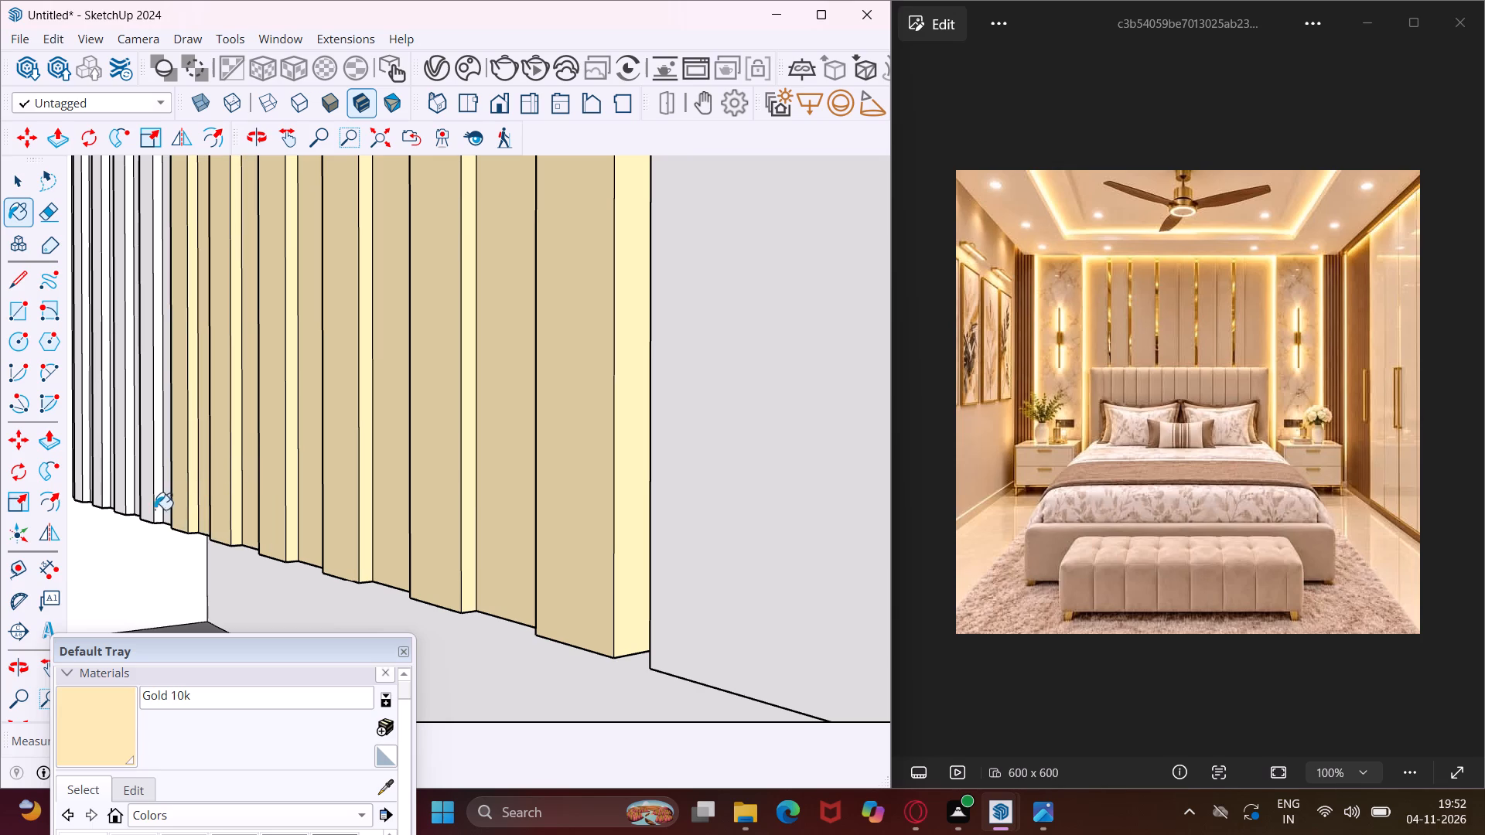
Continue painting the slats and gaps farther in along the wall beside the right nightstand with Gold 10k.
left_click(162, 502)
left_click(148, 496)
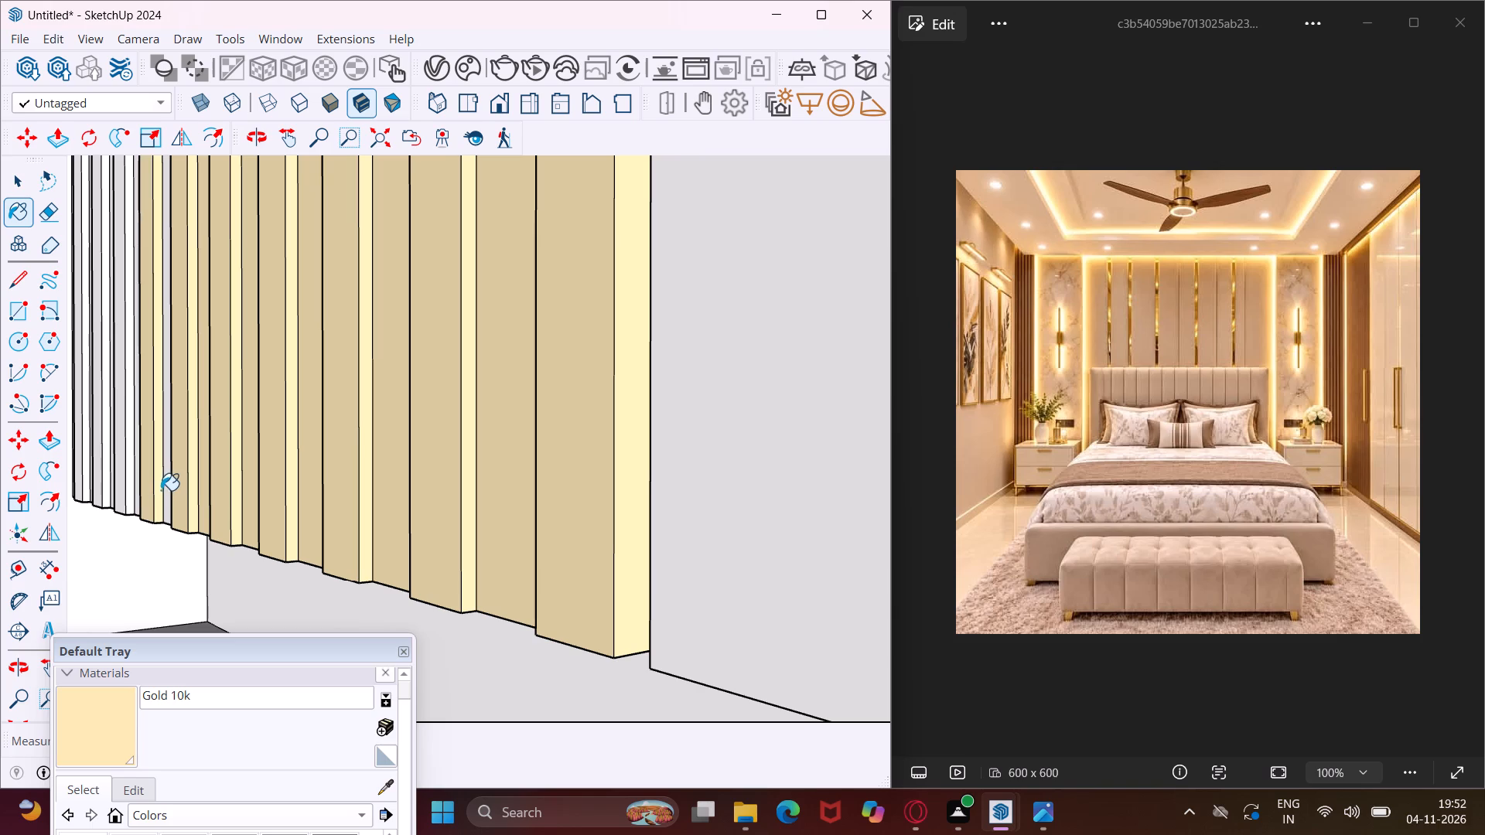
left_click(167, 487)
left_click(119, 490)
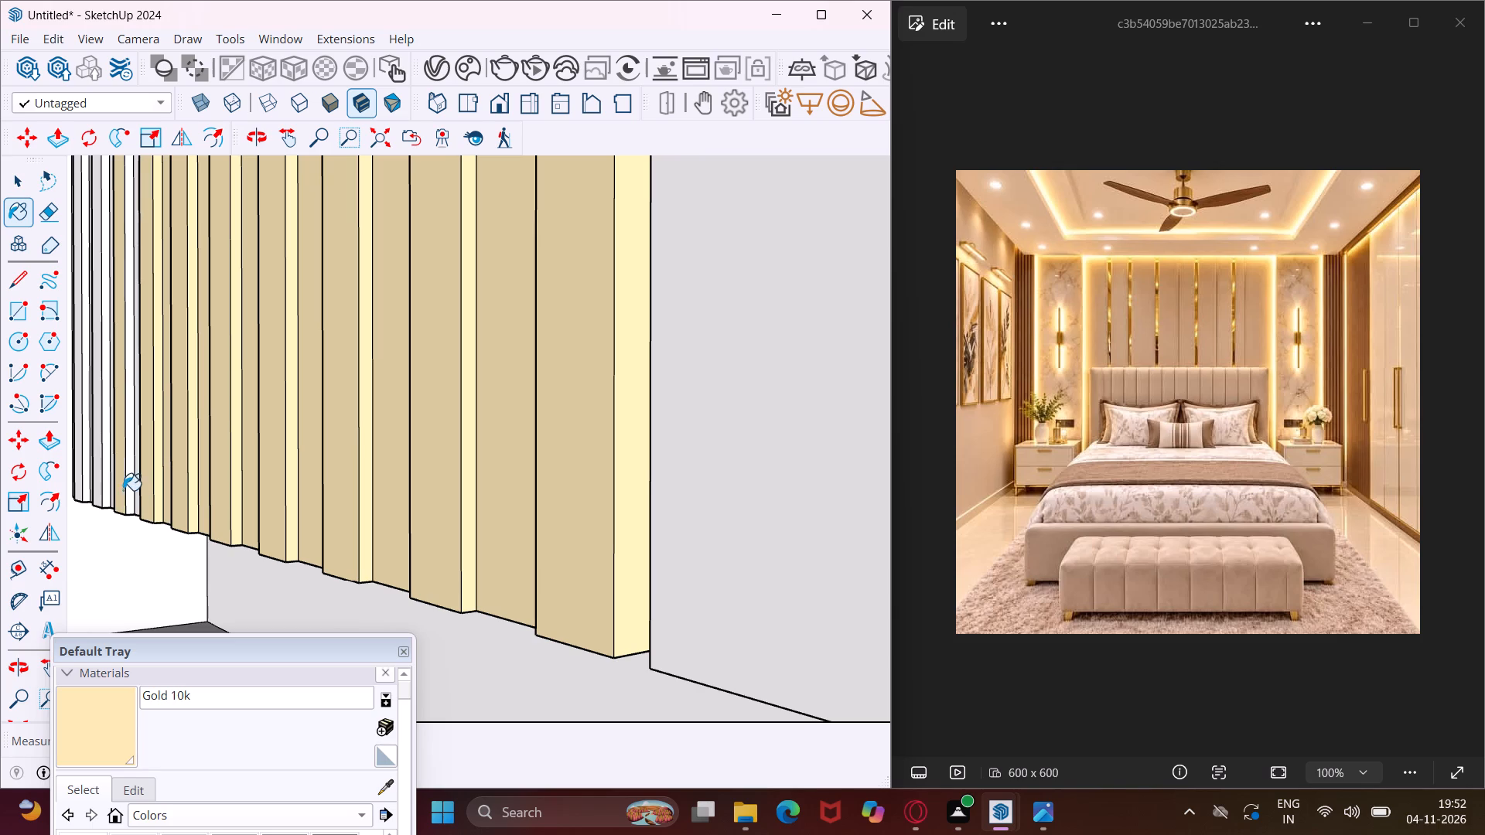
left_click(131, 486)
left_click(137, 486)
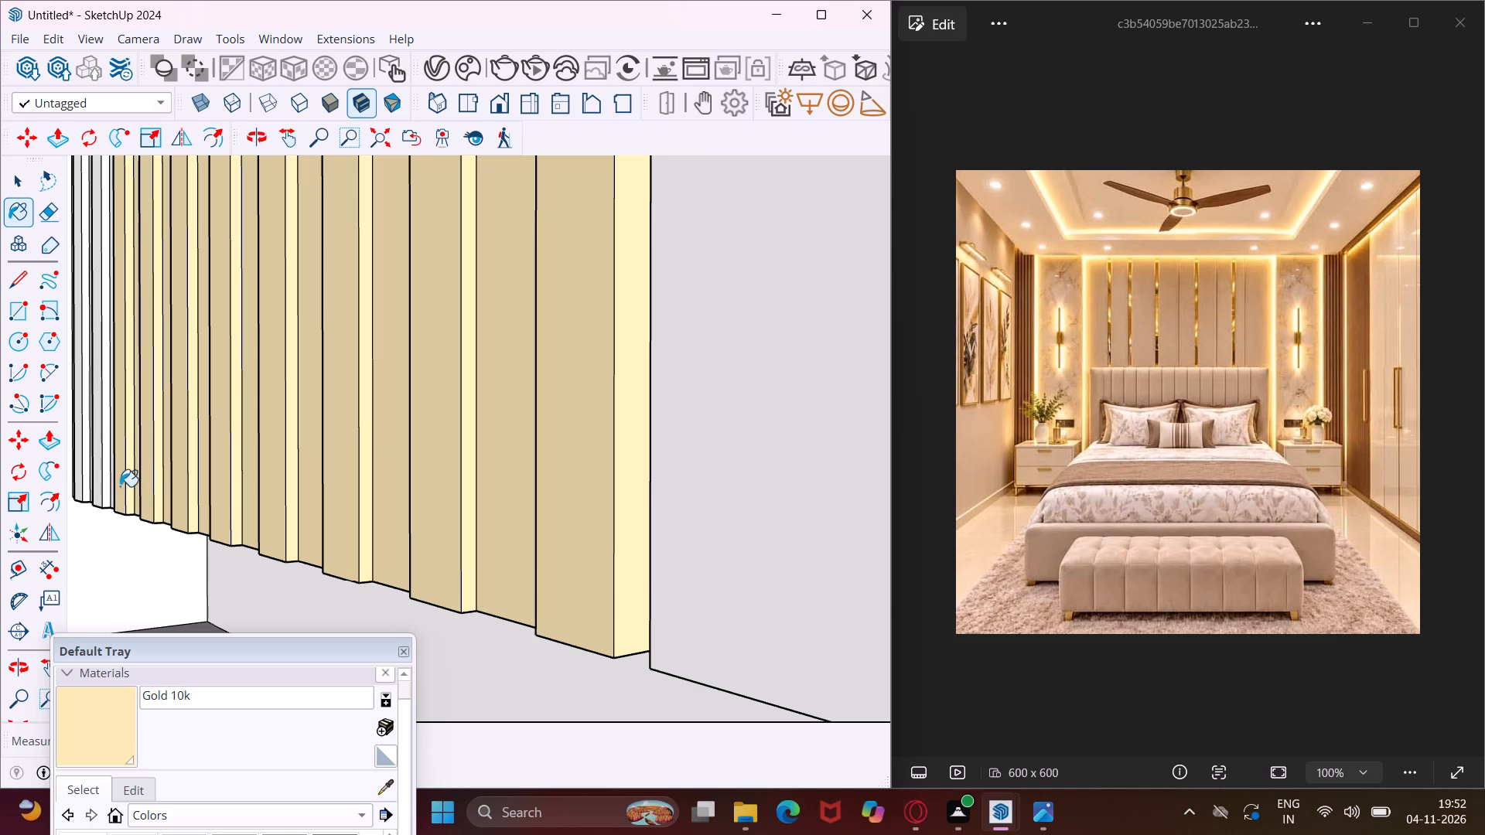
left_click(108, 486)
left_click(101, 476)
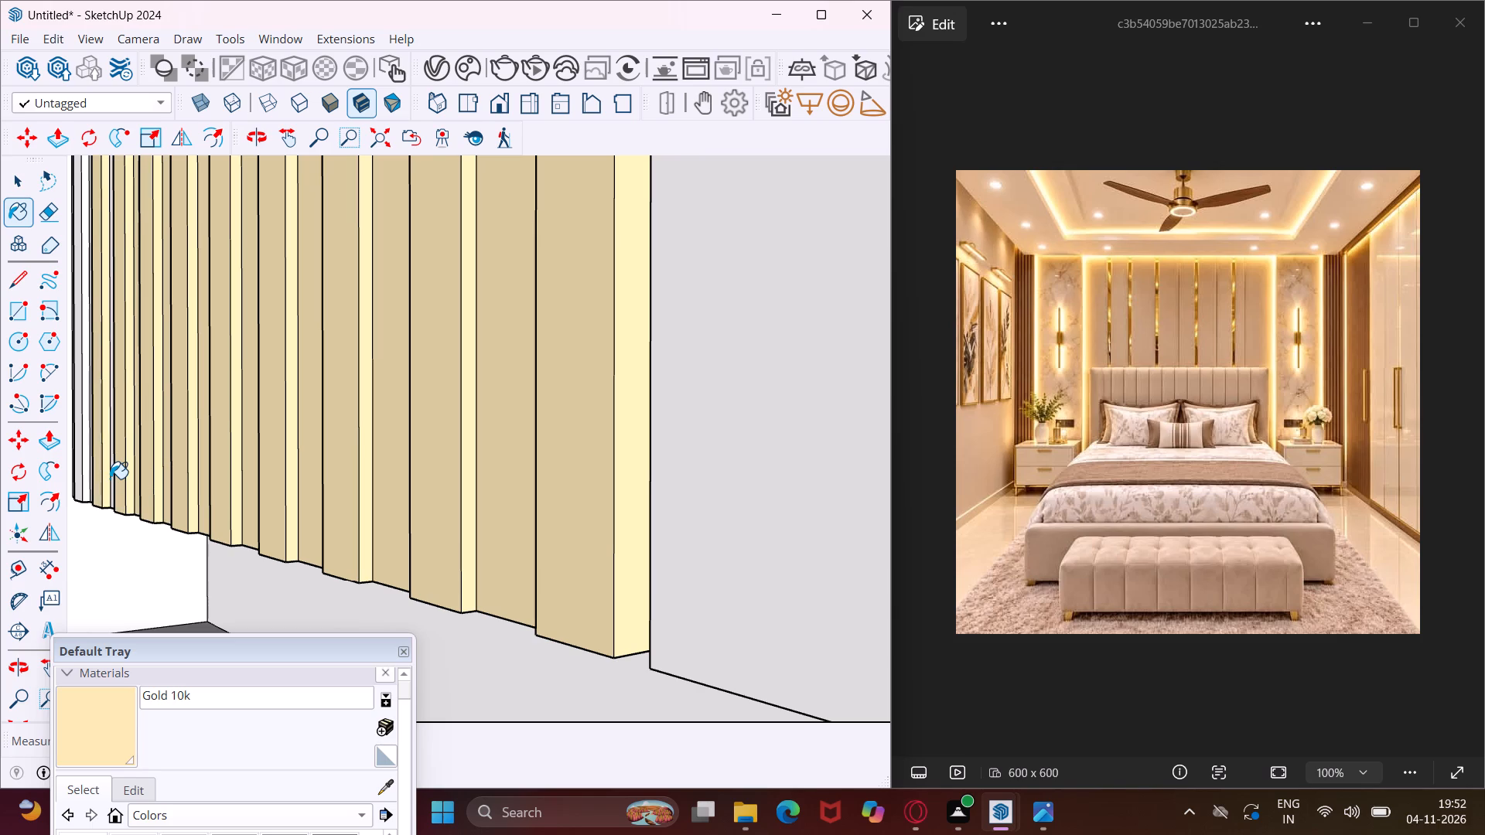
left_click(110, 479)
Paint the left side edge of the right nightstand's lower drawer with Gold 10k.
scroll(110, 479, "up", 4)
middle_click_drag(110, 479, 236, 504)
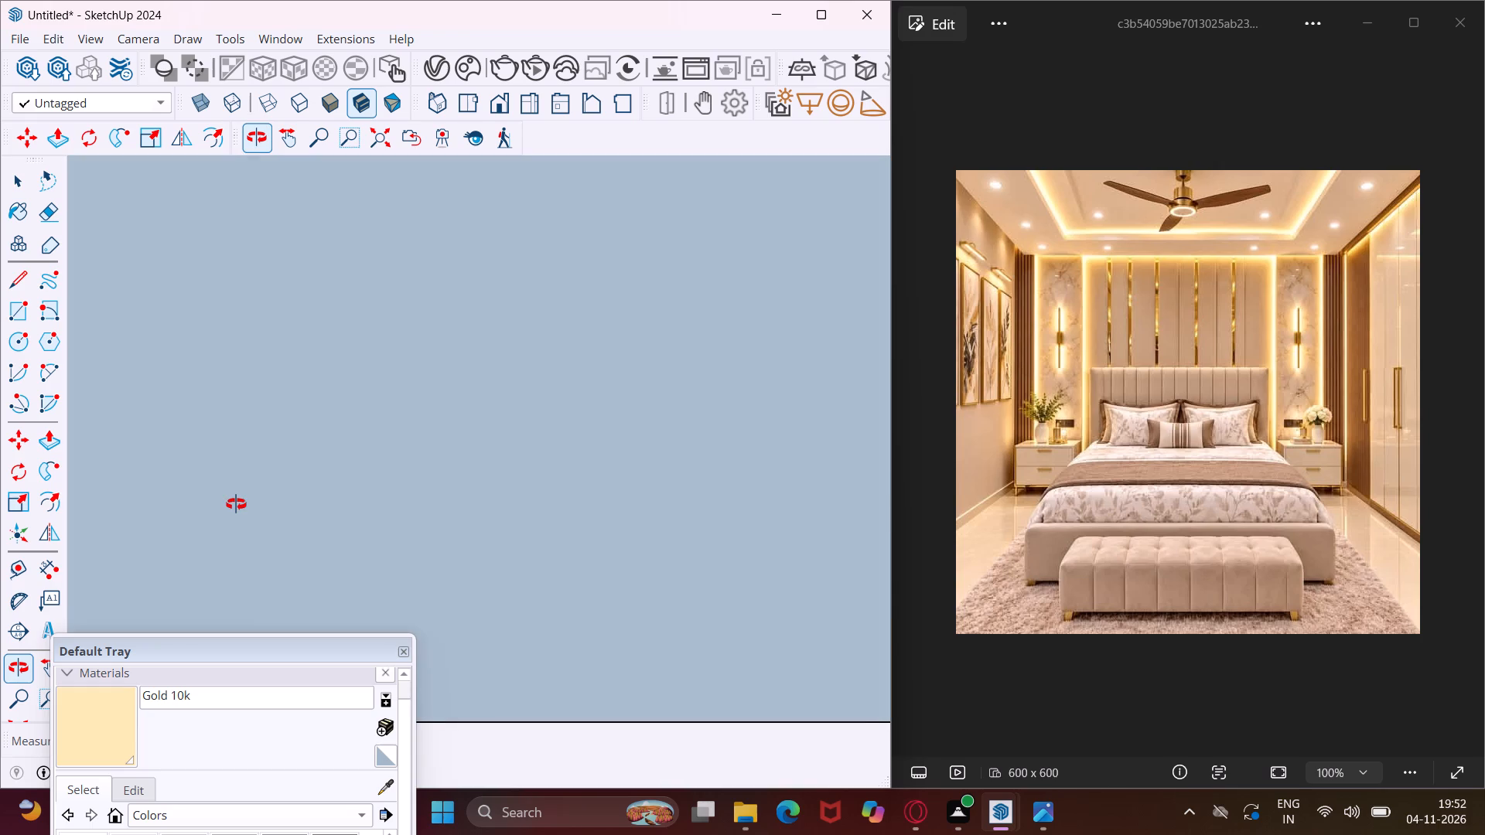
middle_click_drag(236, 504, 96, 592)
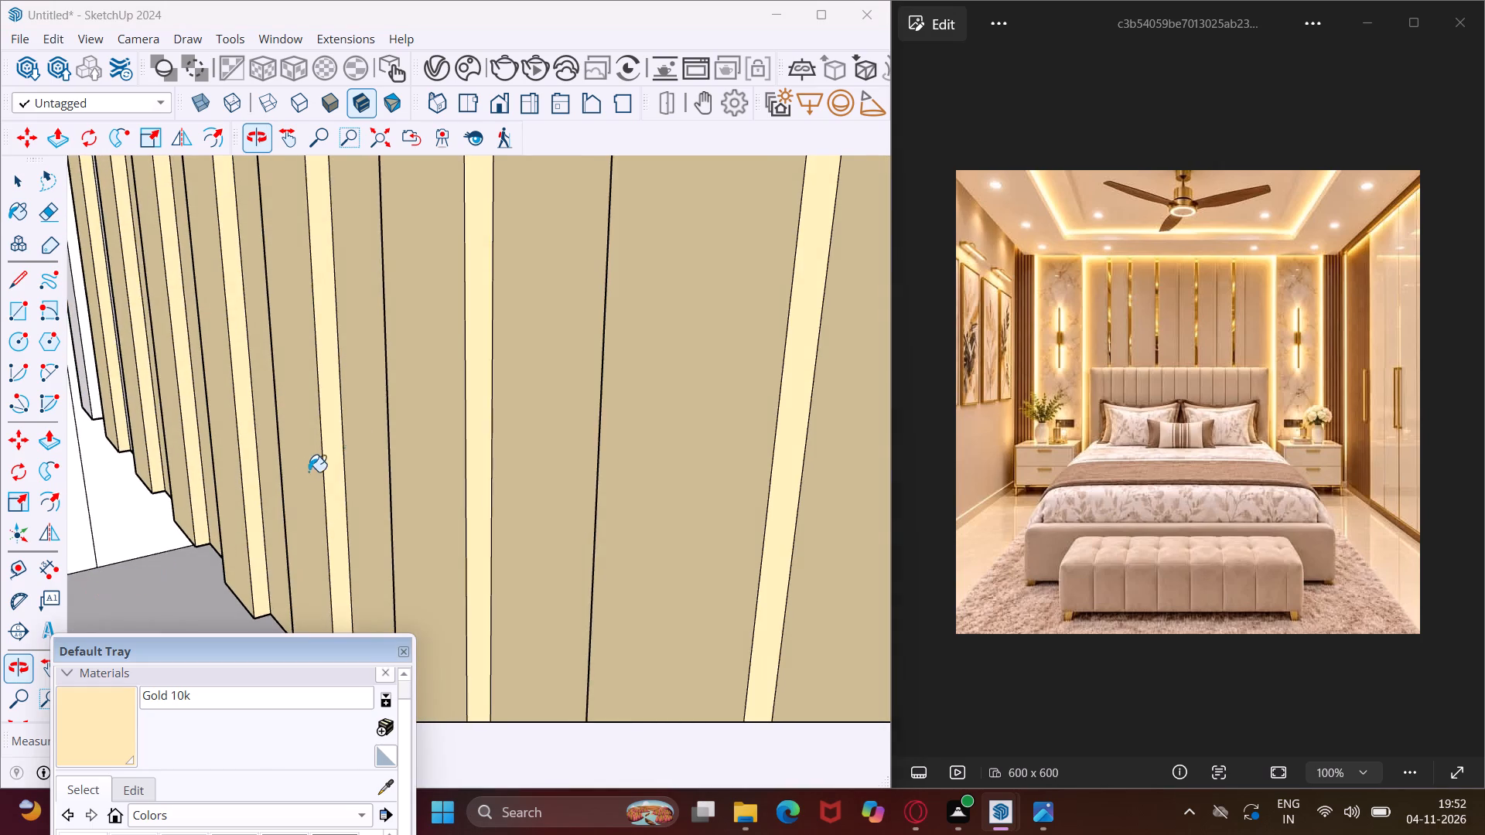
scroll(396, 417, "down", 6)
scroll(460, 406, "down", 19)
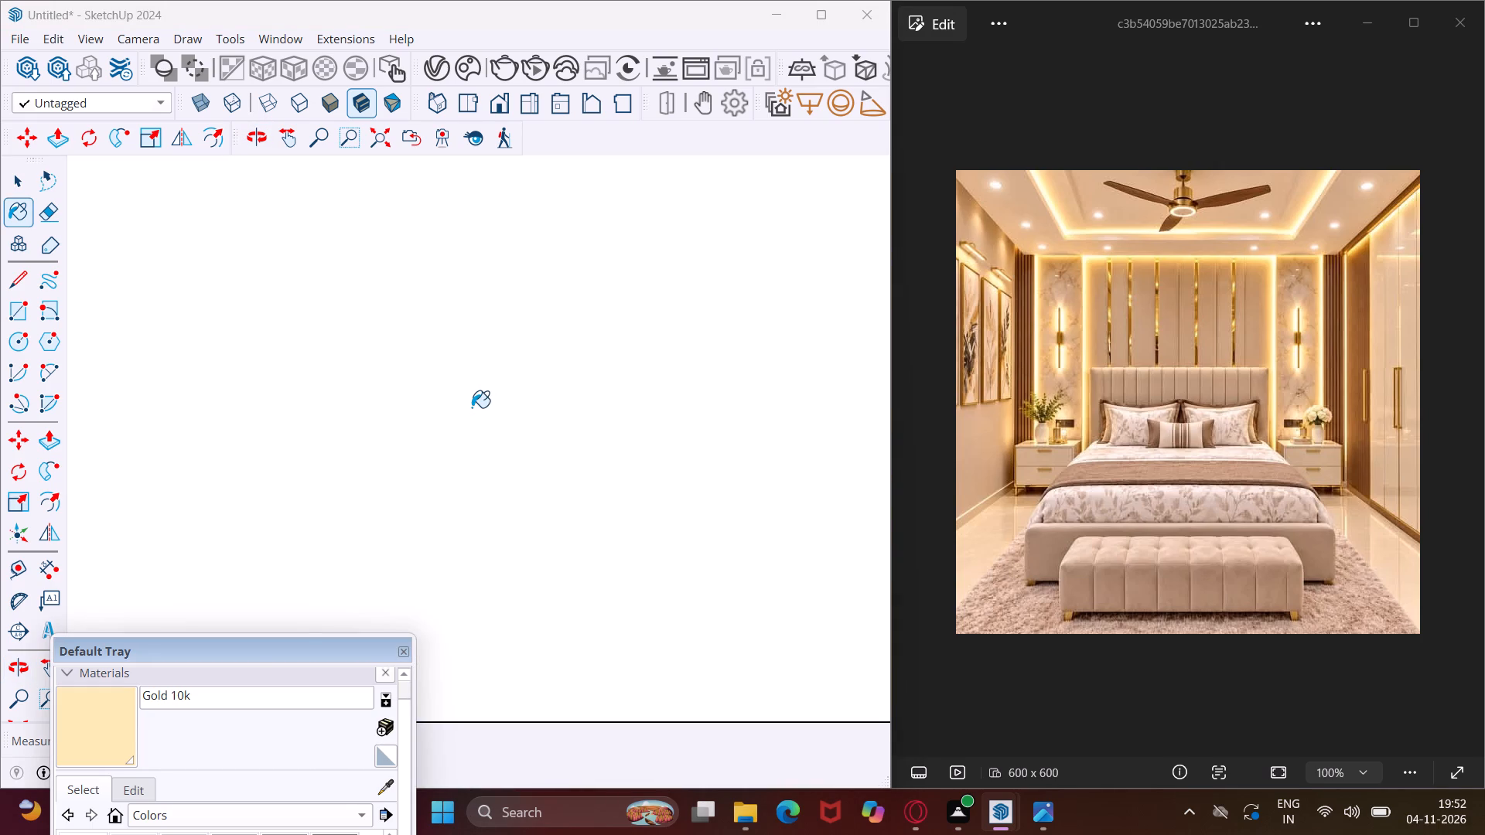
scroll(470, 405, "down", 14)
scroll(470, 405, "down", 19)
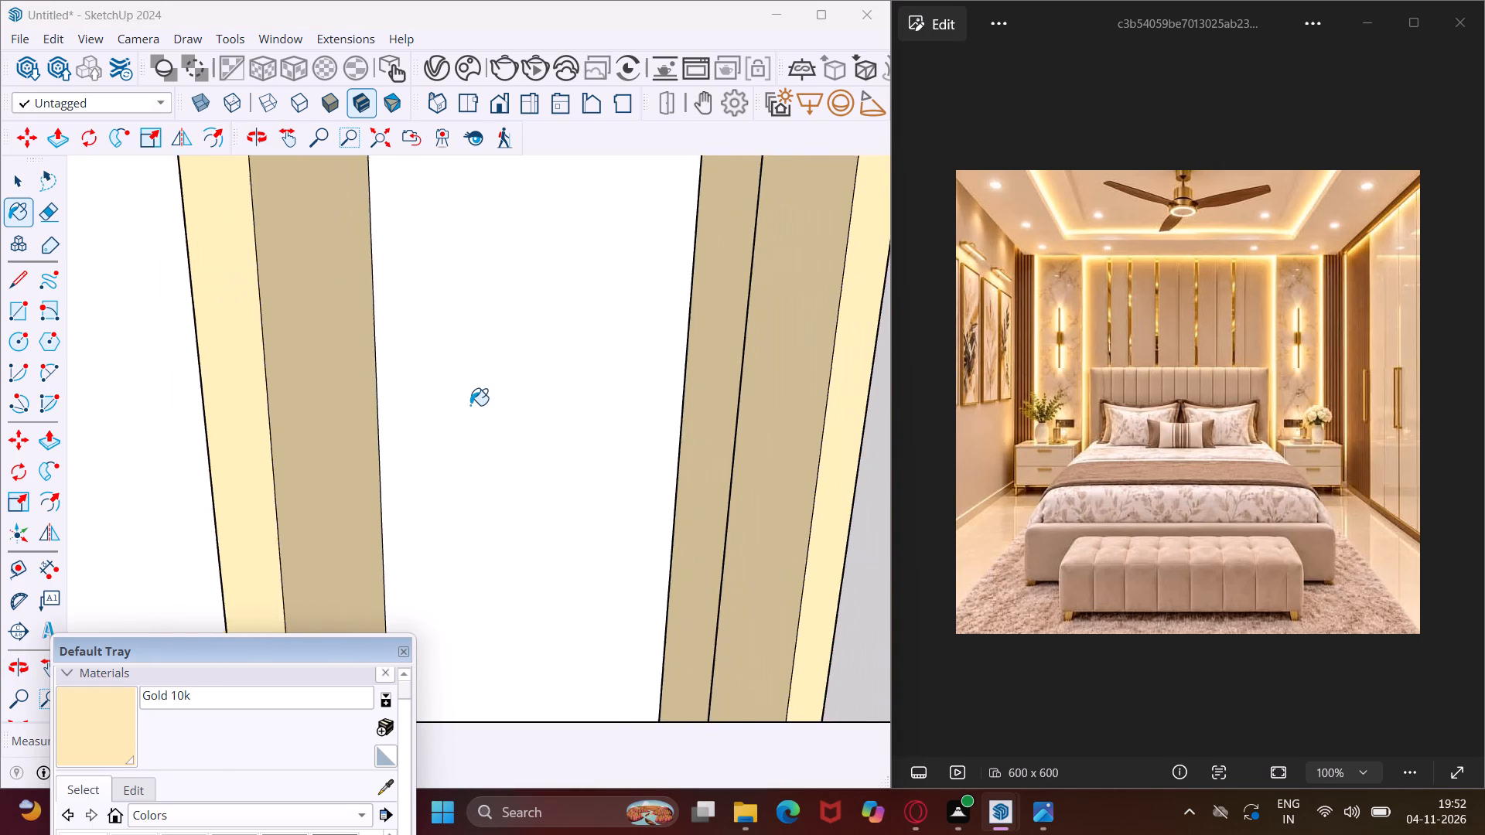
scroll(470, 405, "down", 15)
scroll(482, 415, "down", 6)
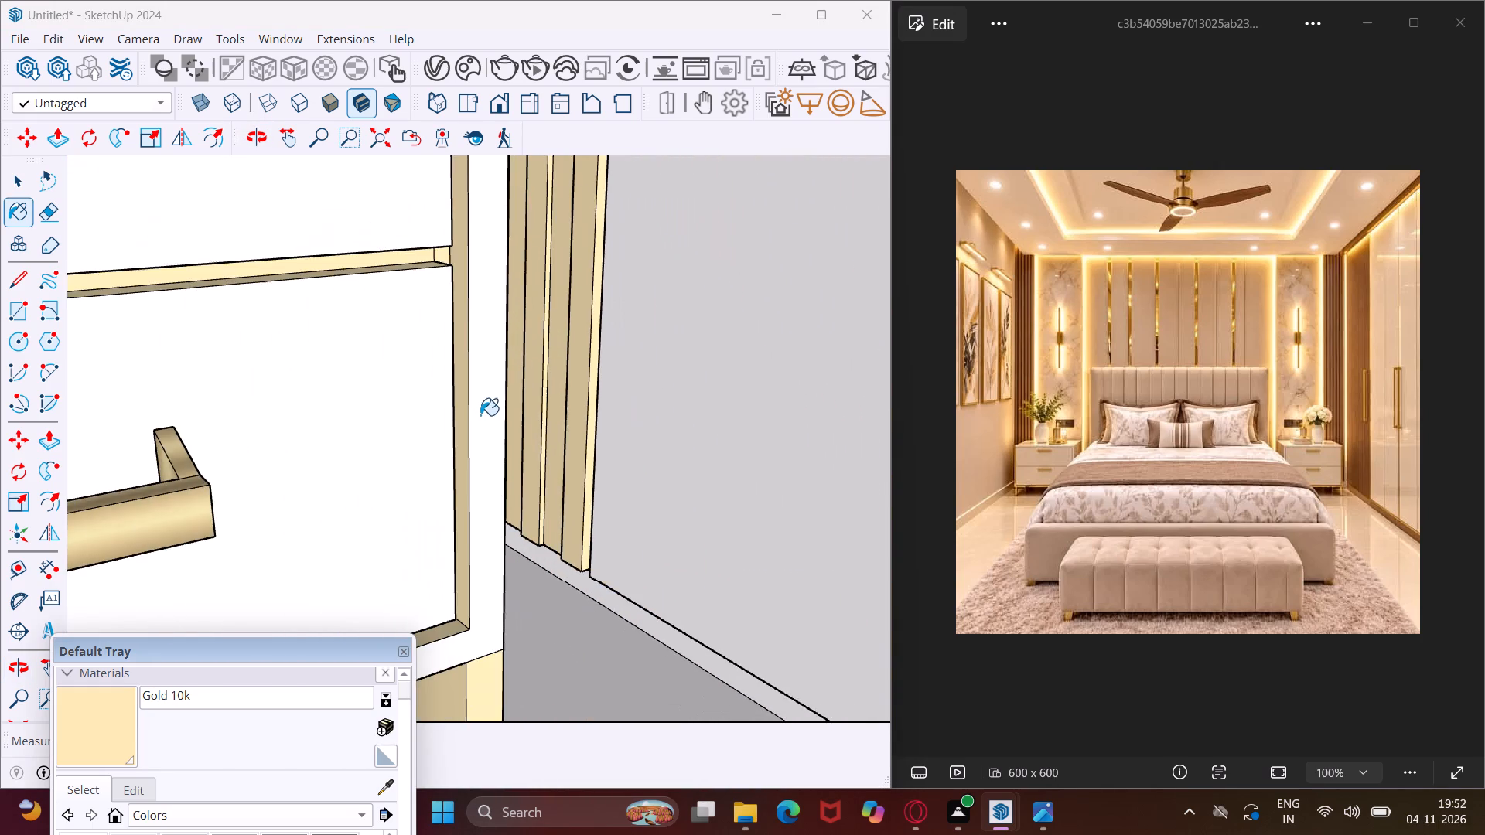
scroll(474, 415, "down", 11)
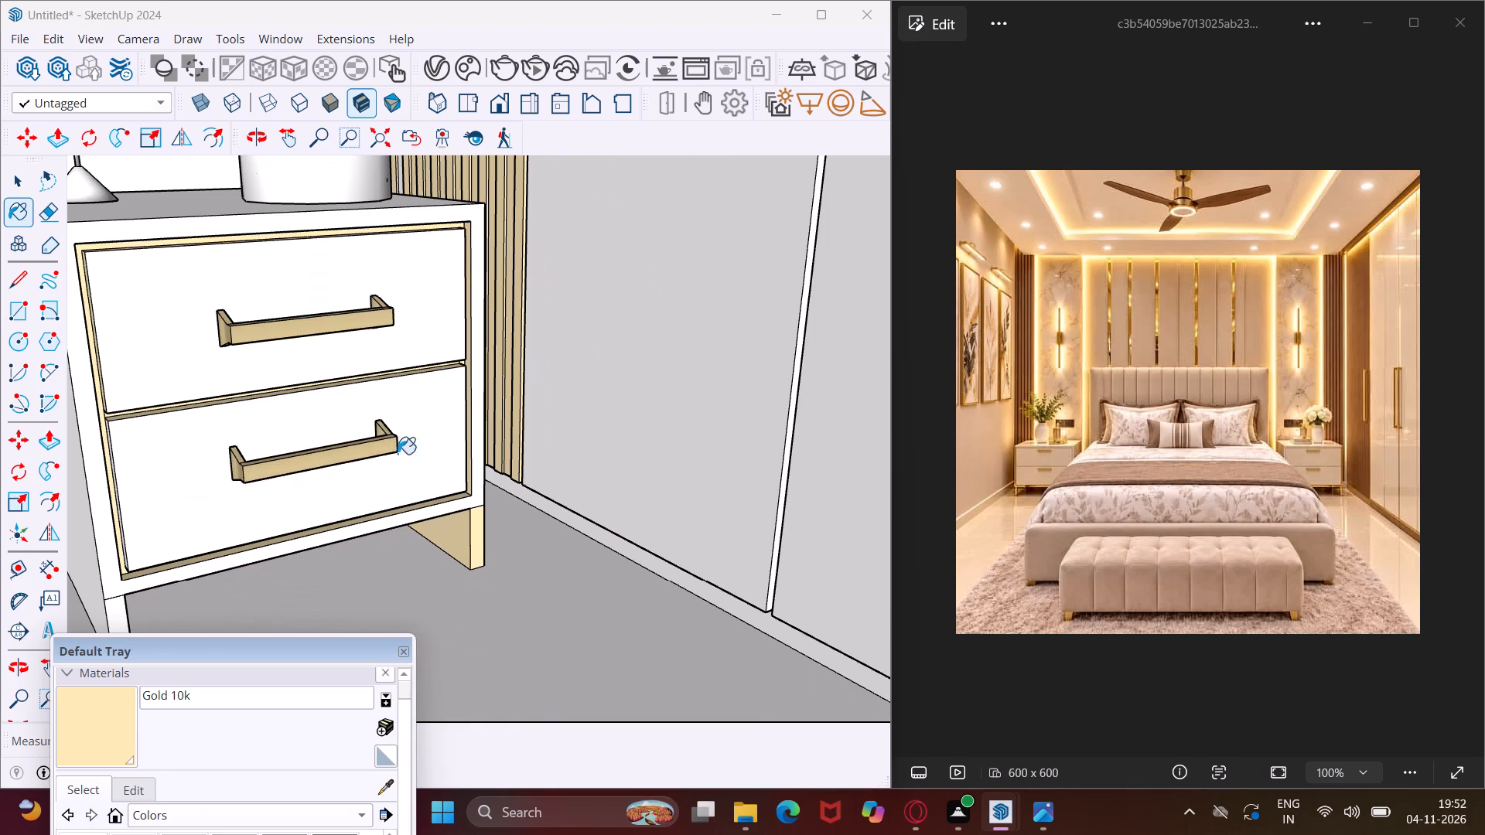
middle_click_drag(371, 459, 419, 479)
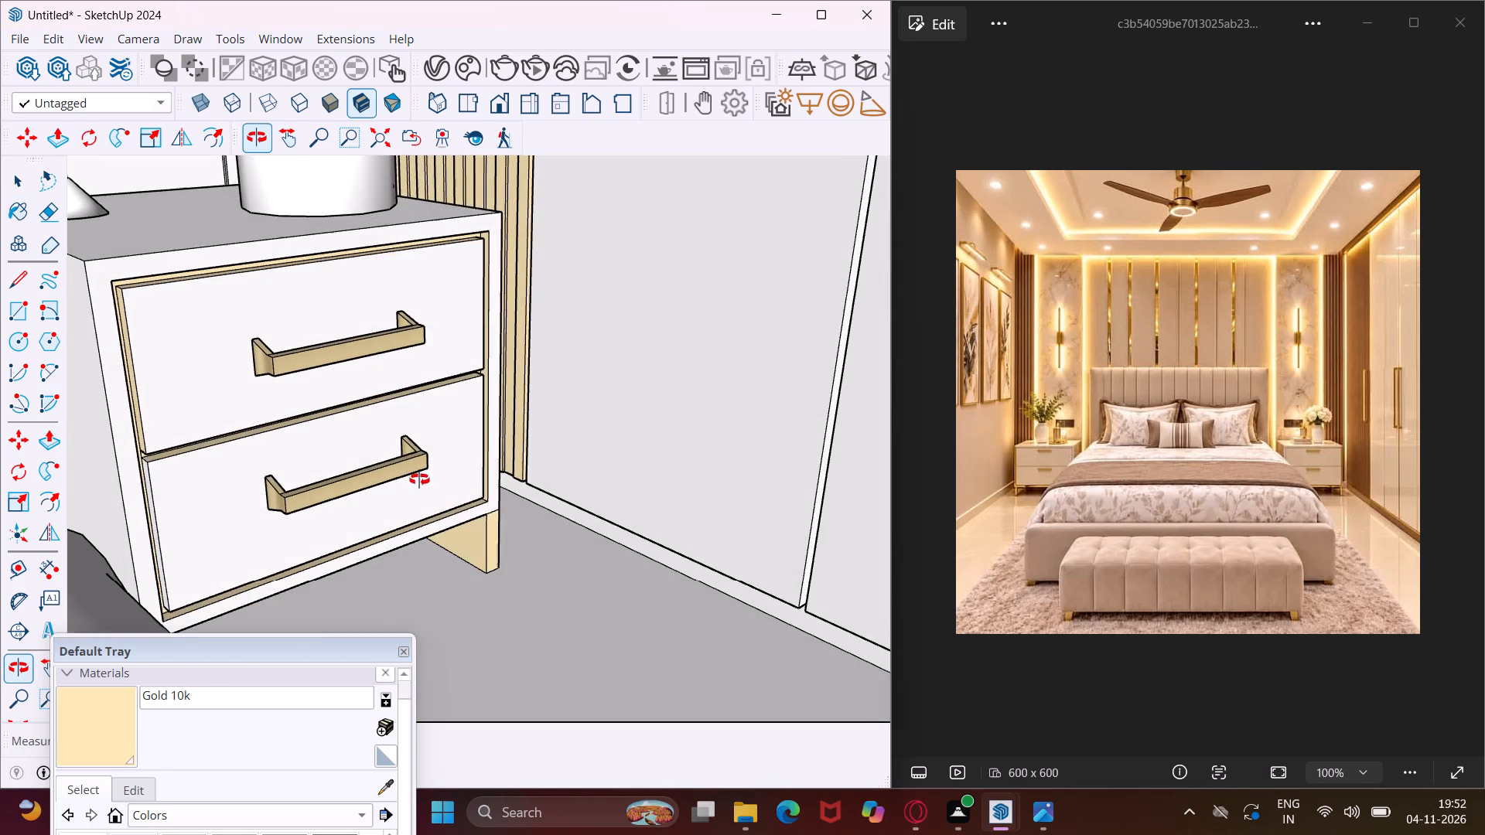
middle_click_drag(419, 479, 422, 483)
scroll(184, 487, "up", 11)
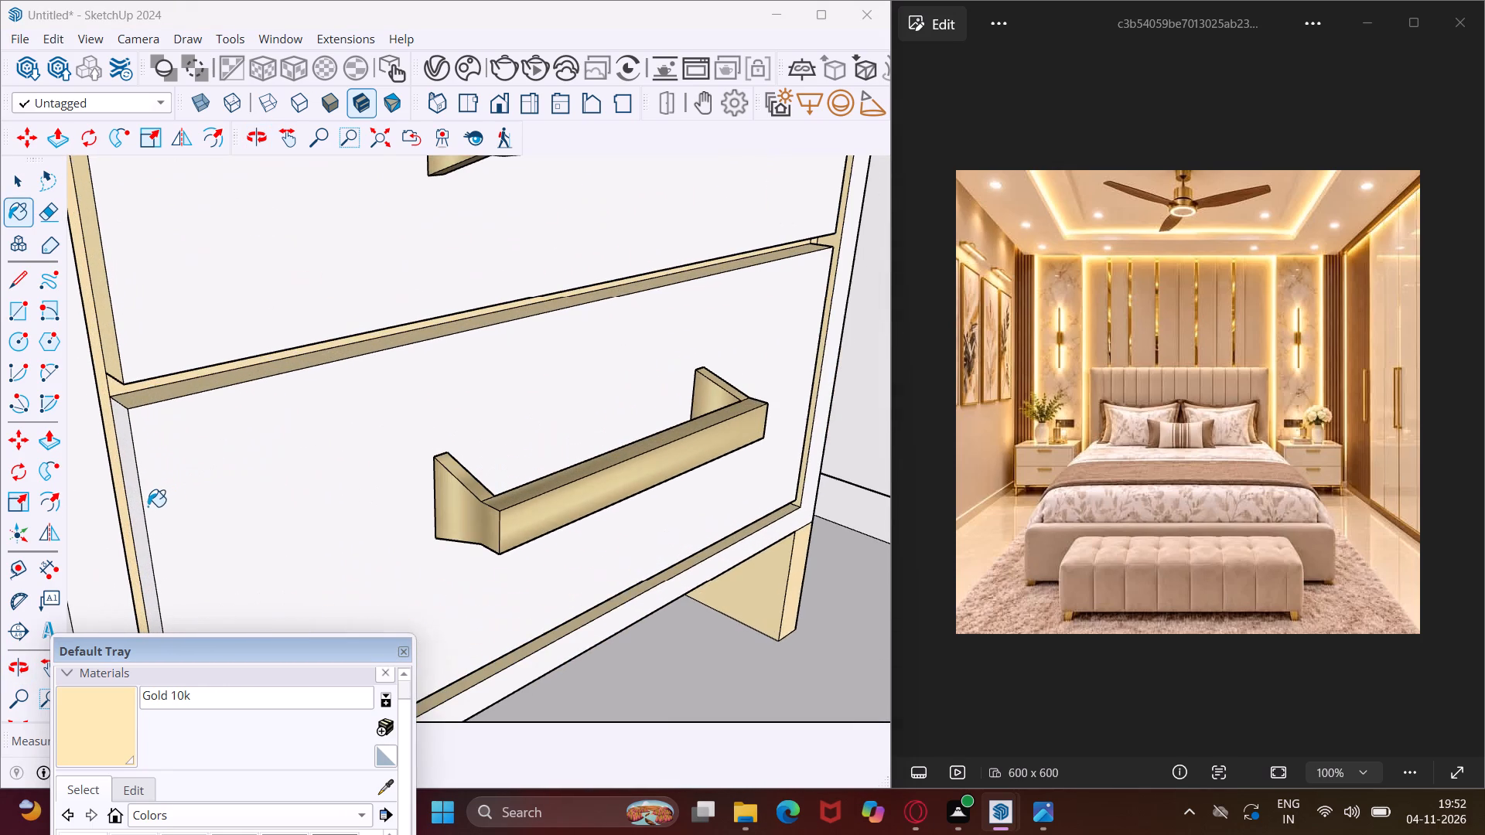
left_click(135, 496)
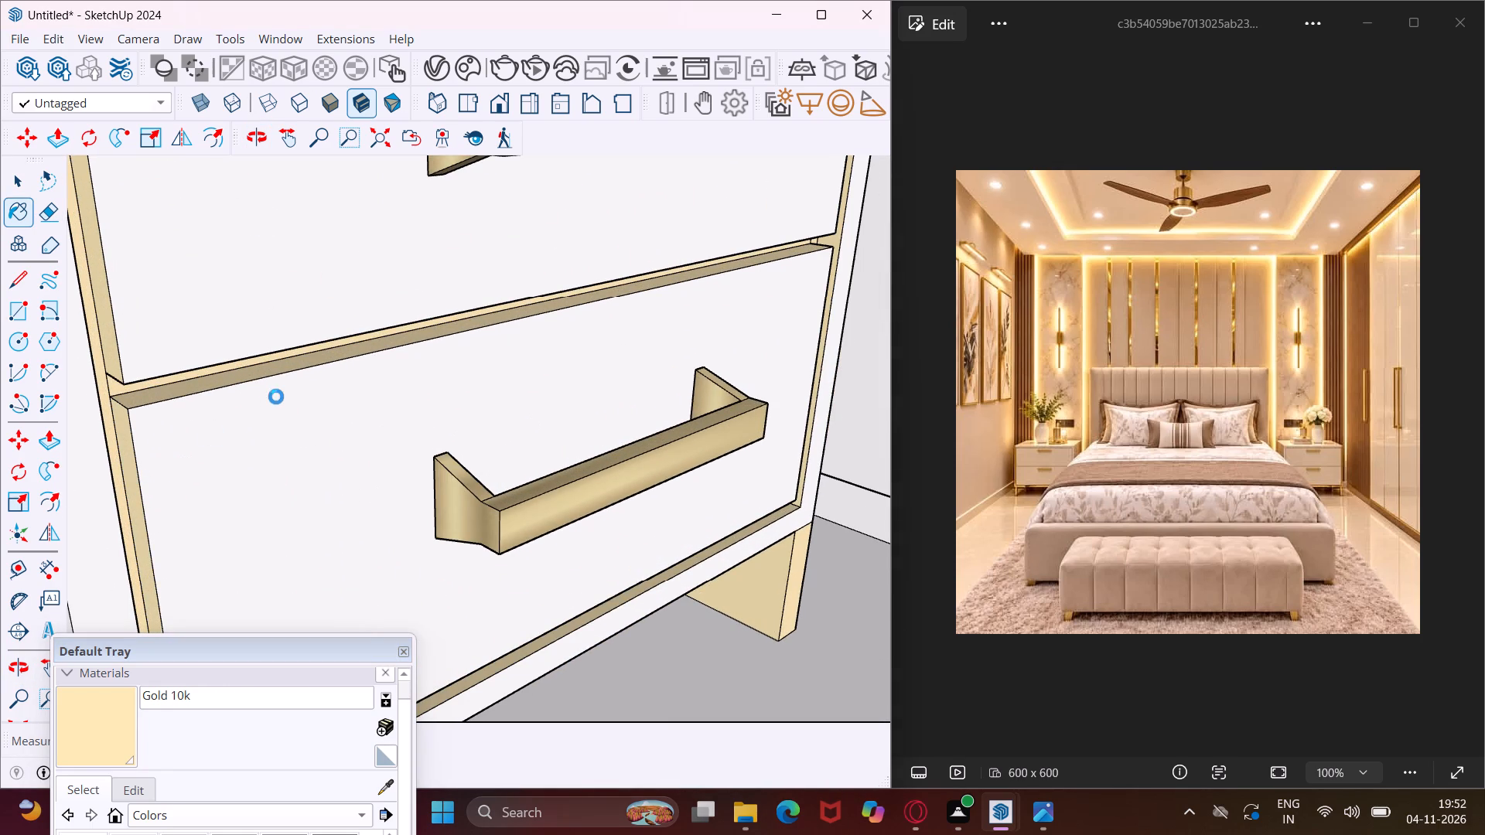
Paint the right nightstand's left leg, inner side and front, and the drawer recess's lower left corner with Gold 10k.
middle_click_drag(272, 397, 170, 410)
scroll(336, 315, "down", 7)
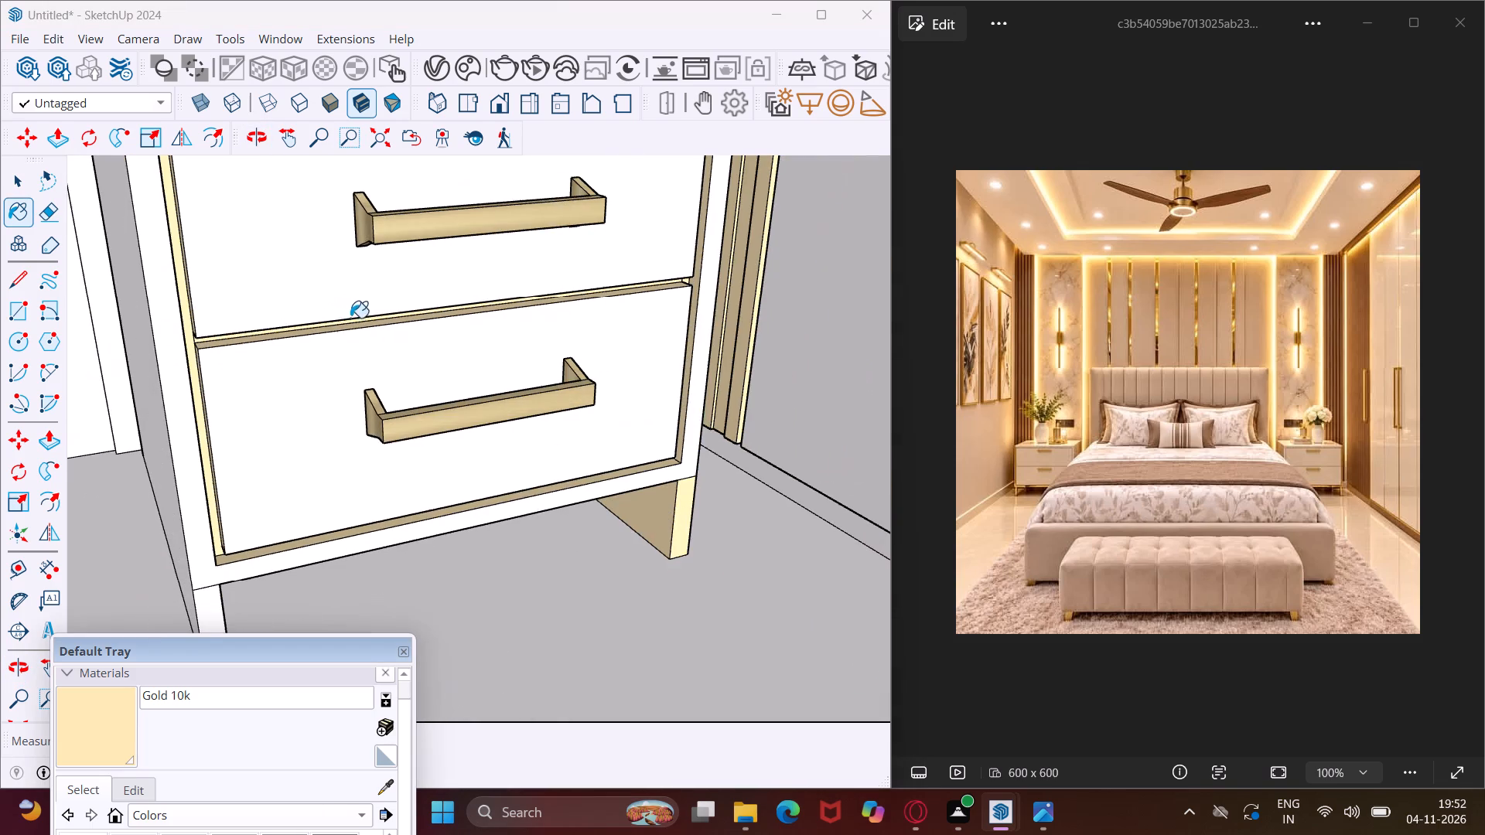
middle_click_drag(378, 338, 287, 342)
scroll(207, 557, "up", 6)
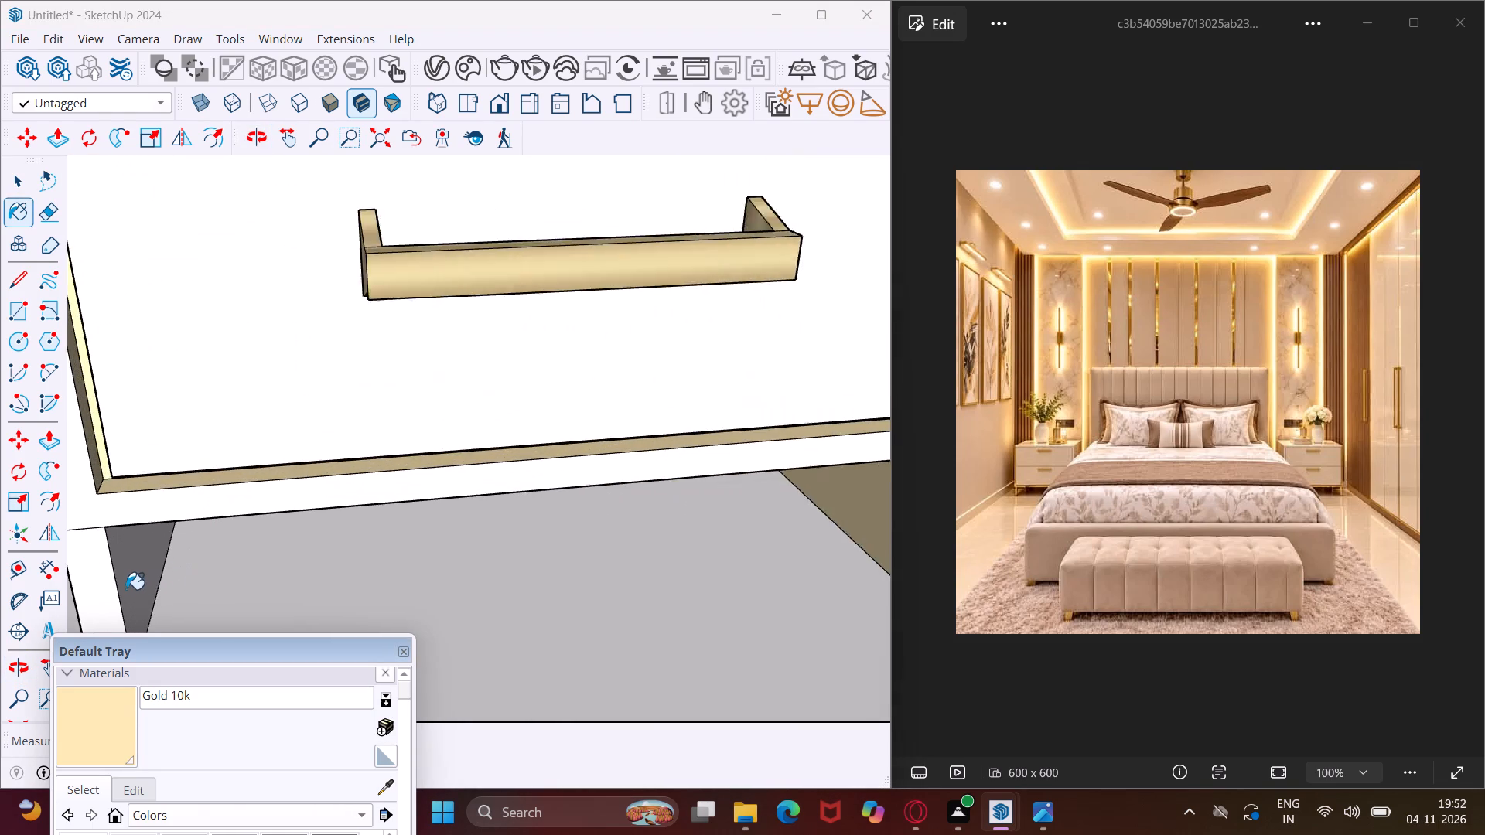
scroll(126, 589, "up", 1)
left_click(120, 571)
left_click(90, 595)
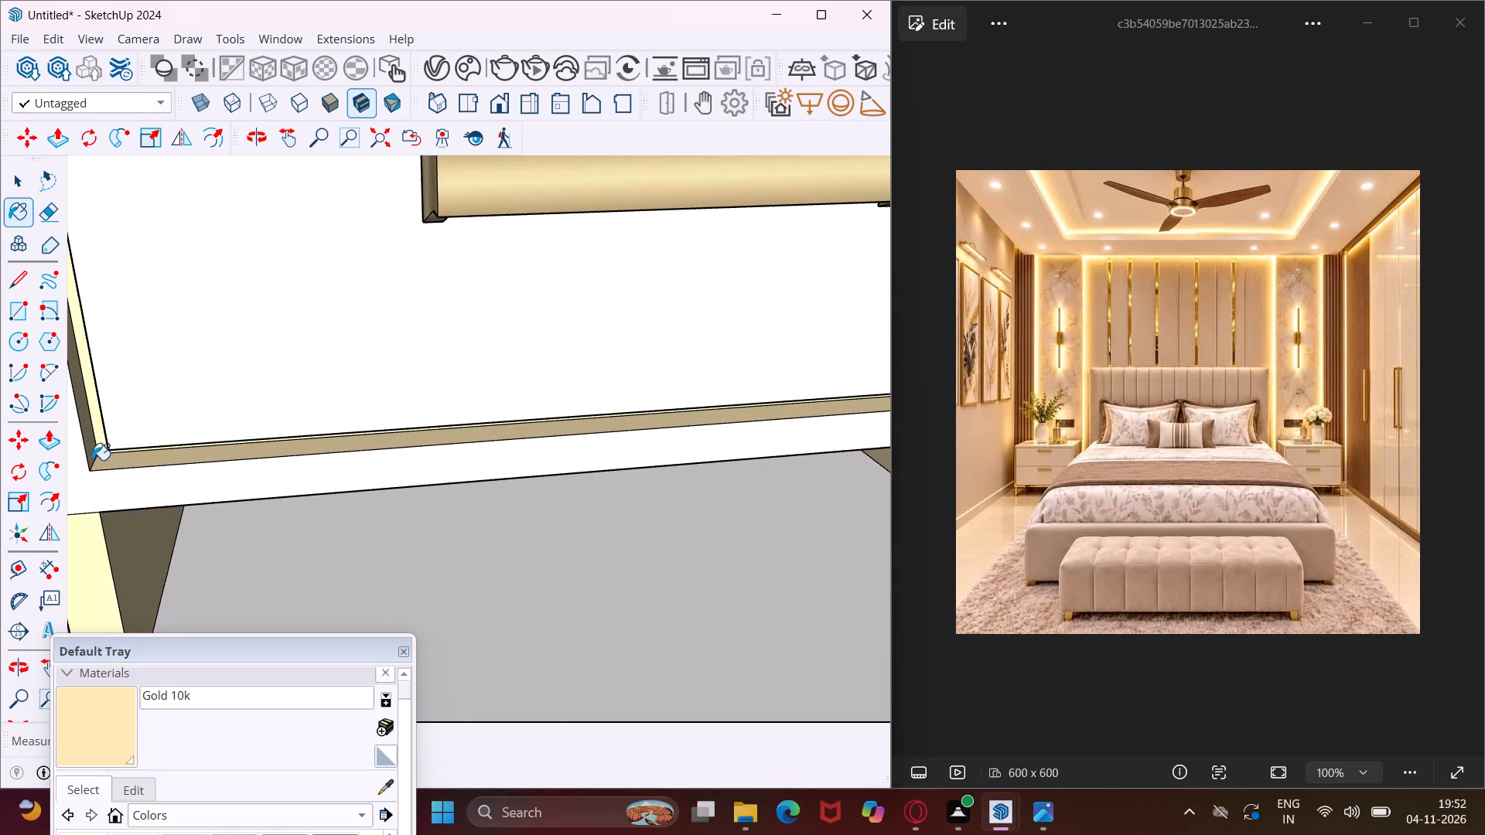
scroll(92, 460, "up", 3)
left_click(88, 448)
Look over the right nightstand's trim and legs from farther back in the room.
scroll(140, 458, "down", 10)
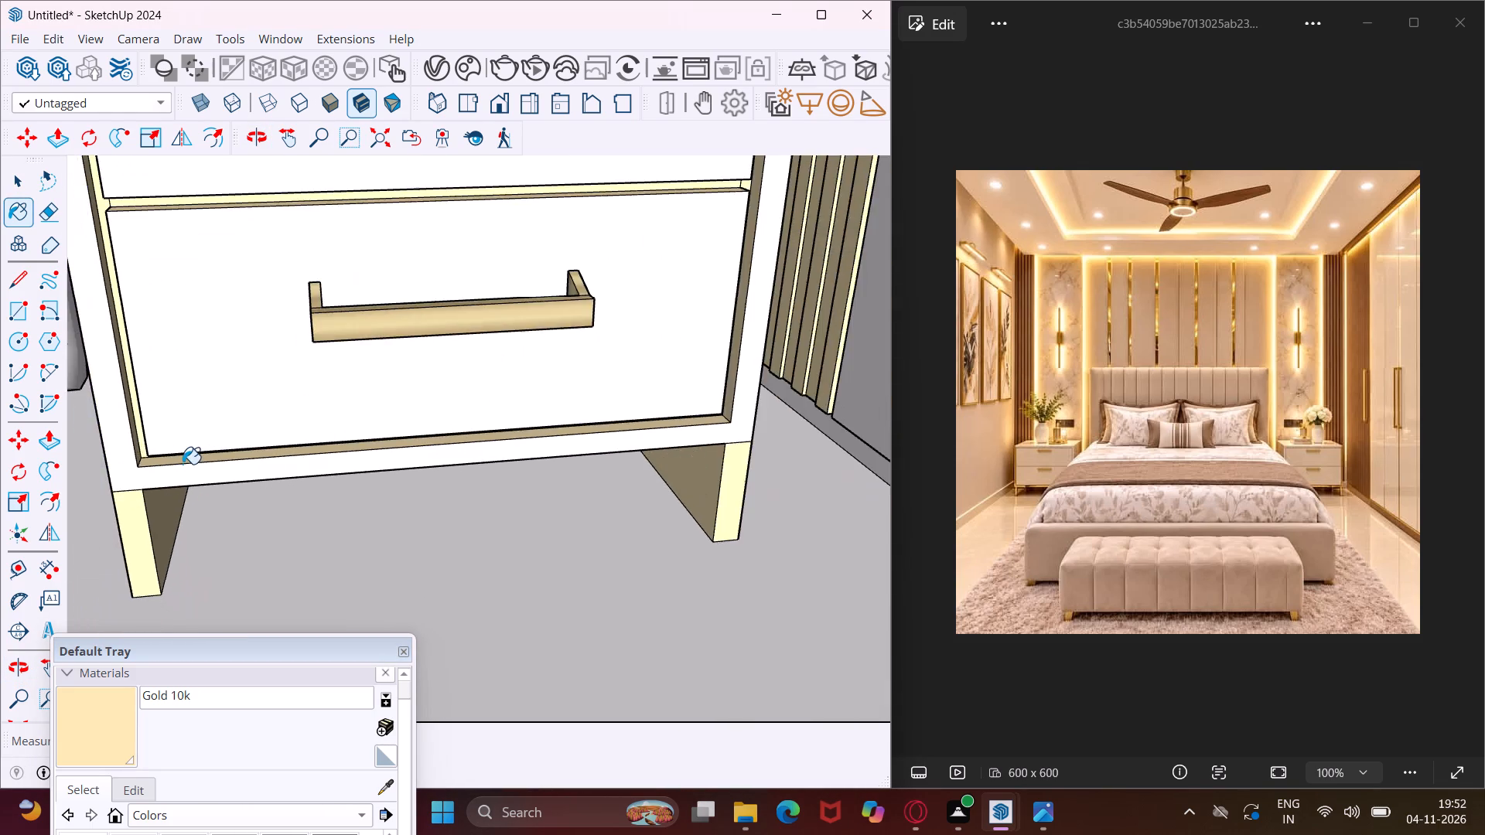
scroll(183, 464, "down", 11)
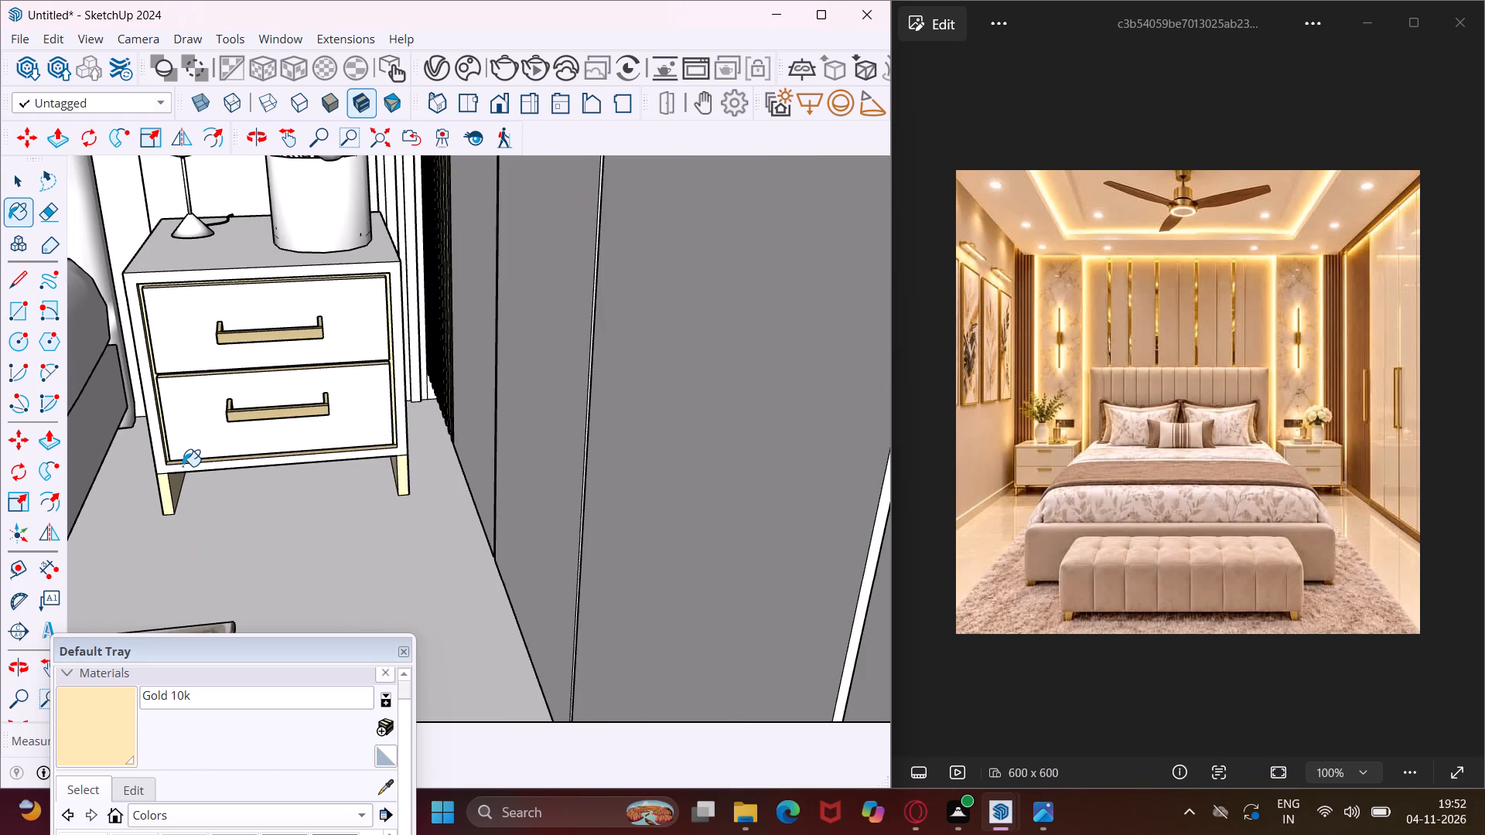
scroll(183, 466, "down", 2)
middle_click_drag(183, 466, 193, 411)
scroll(200, 405, "down", 11)
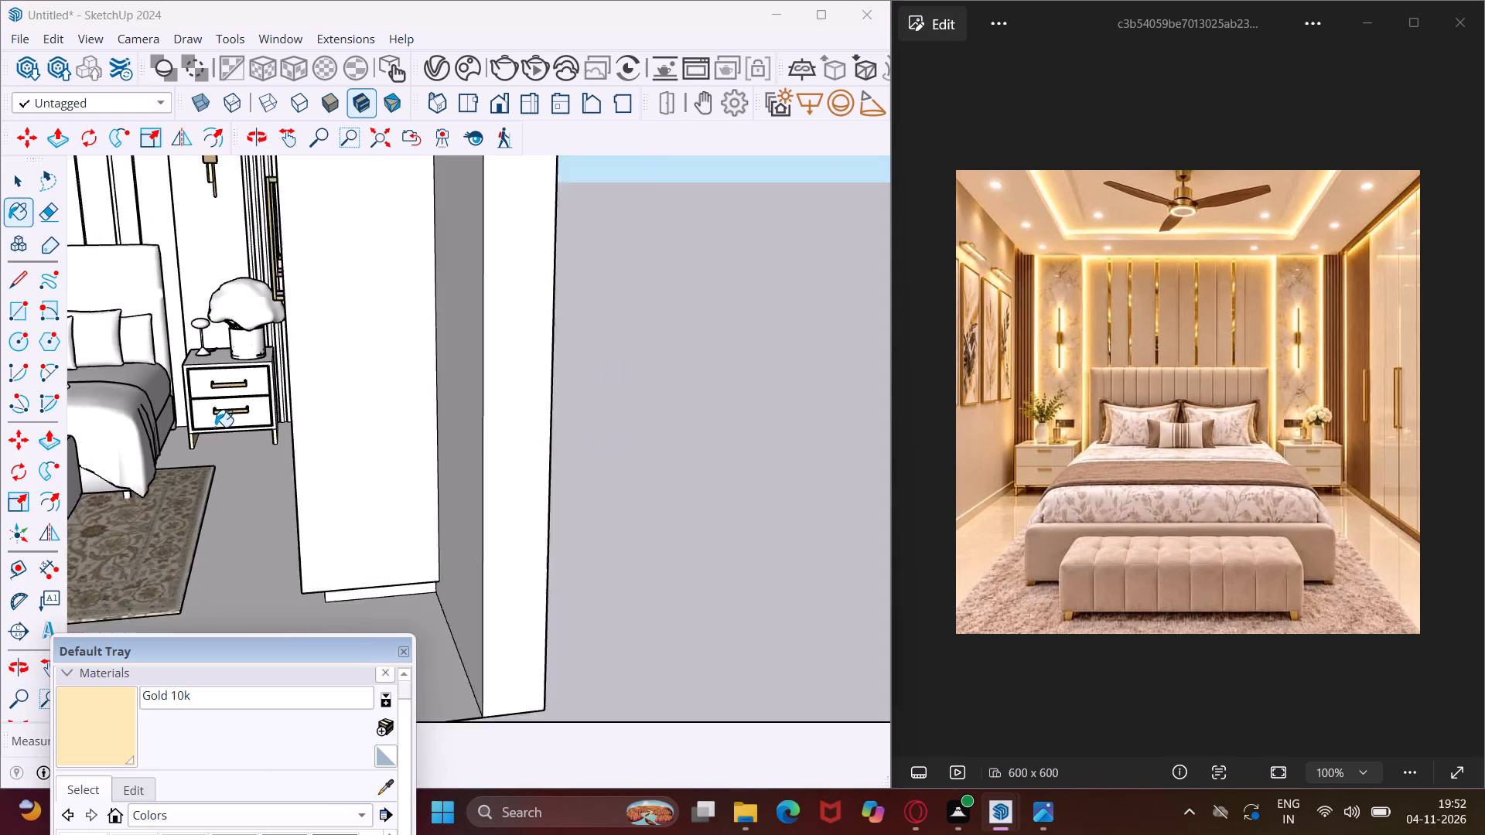
Paint the front and end faces of the wardrobe's recessed plinth with Gold 10k.
middle_click_drag(217, 427, 369, 429)
scroll(371, 429, "down", 1)
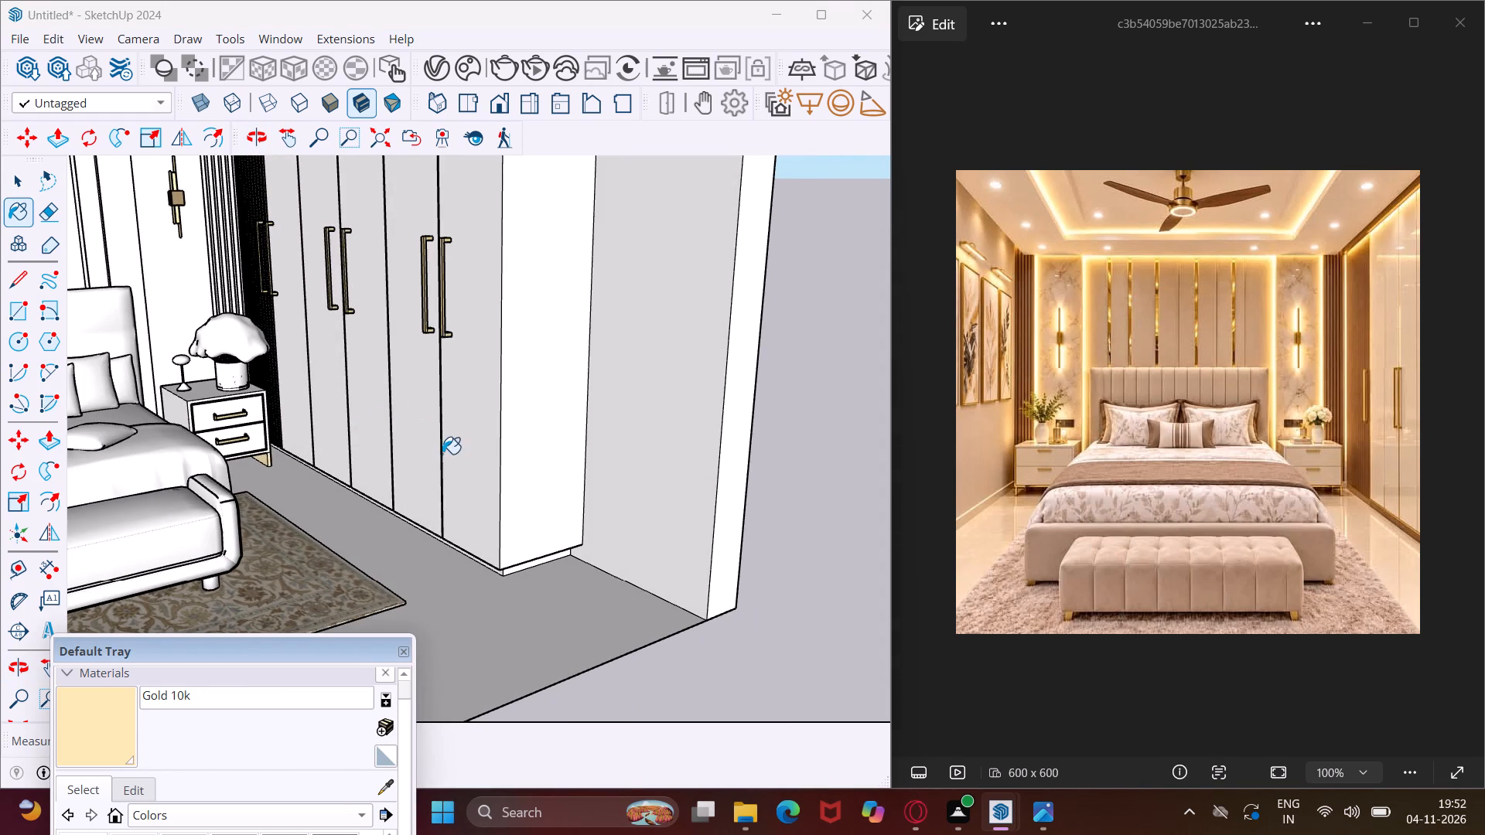
scroll(469, 554, "up", 5)
middle_click_drag(509, 581, 497, 533)
scroll(504, 510, "up", 7)
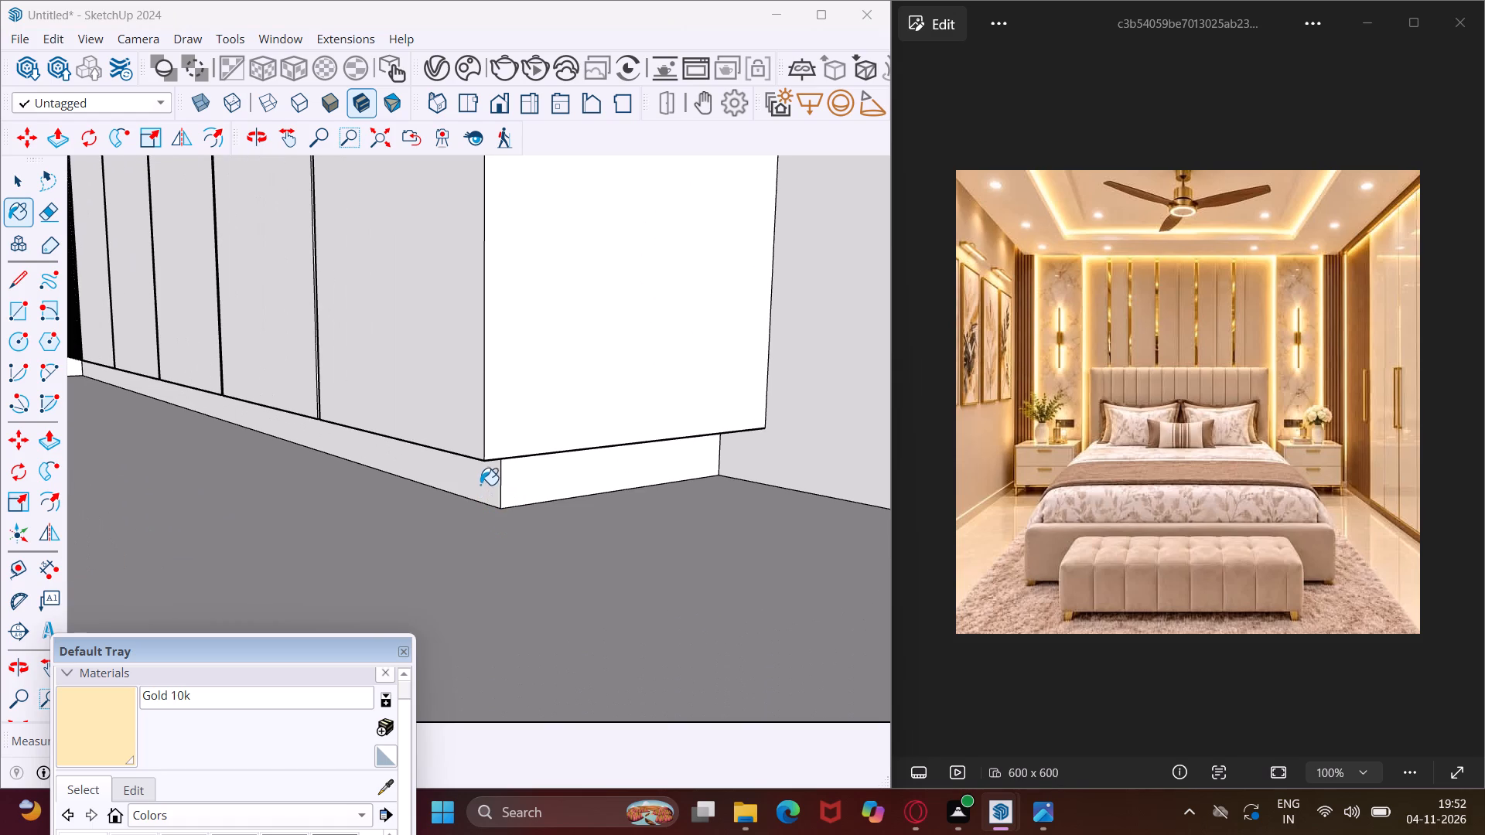
left_click(481, 482)
left_click(541, 473)
middle_click_drag(540, 475, 537, 472)
scroll(540, 475, "up", 1)
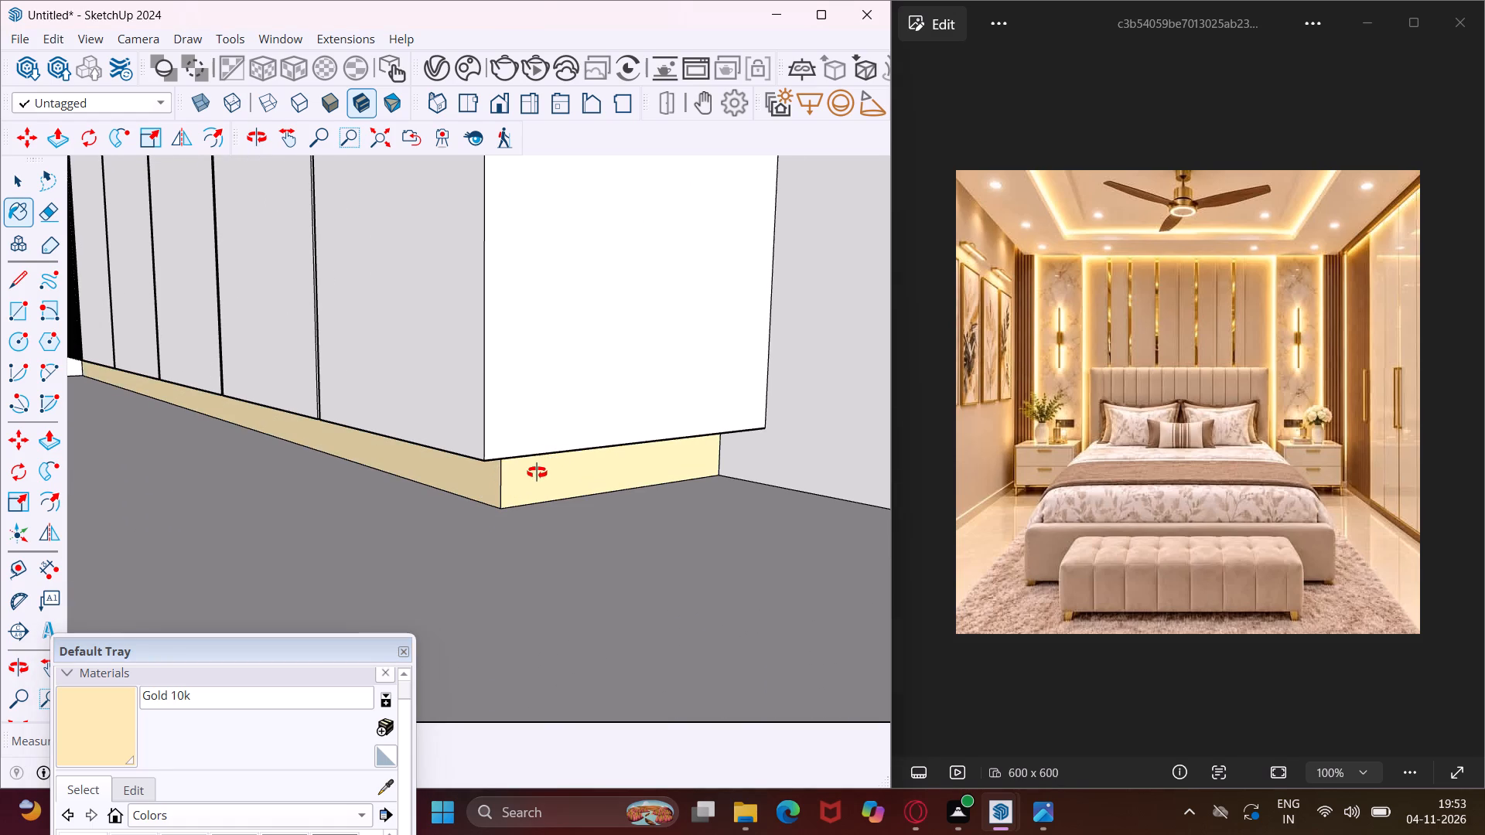
Paint the two underside faces of the wardrobe overhanging the plinth corner with Gold 10k.
middle_click_drag(537, 472, 498, 441)
scroll(460, 413, "up", 5)
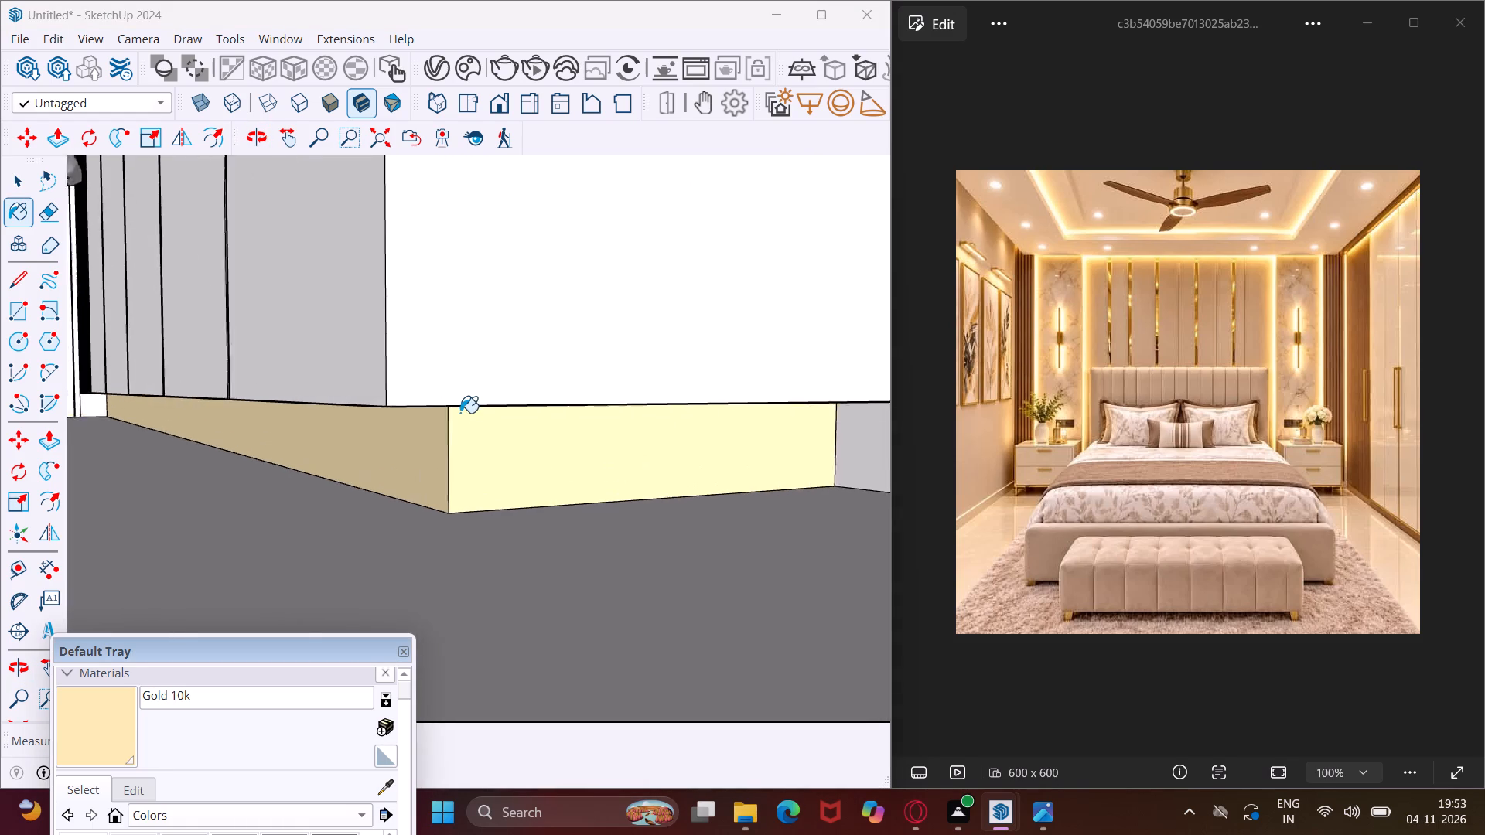
scroll(460, 413, "up", 10)
middle_click_drag(449, 442, 501, 388)
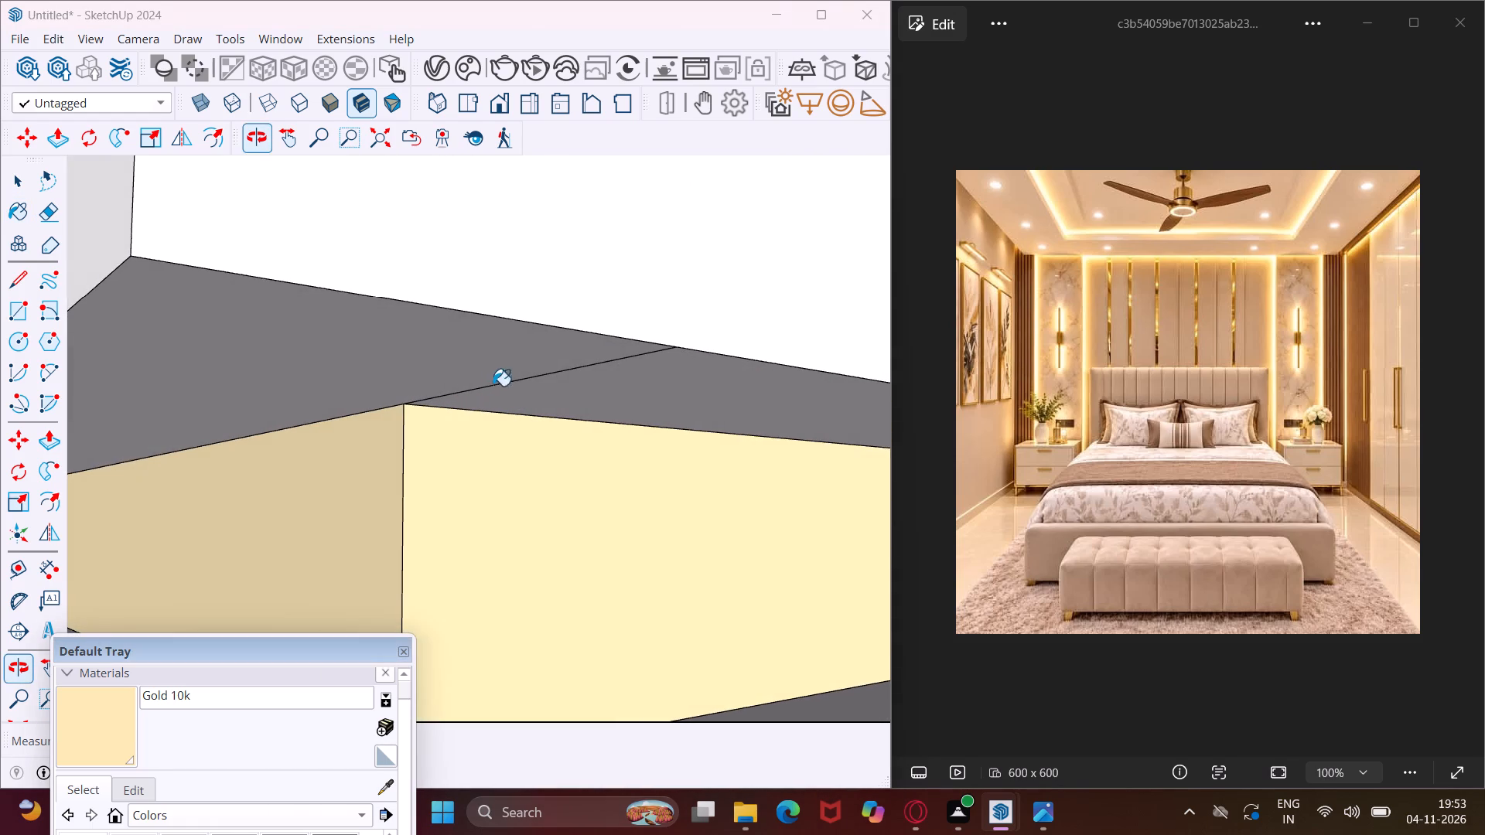
left_click(468, 365)
left_click(580, 381)
middle_click_drag(580, 380, 510, 511)
scroll(586, 383, "down", 17)
scroll(582, 452, "down", 3)
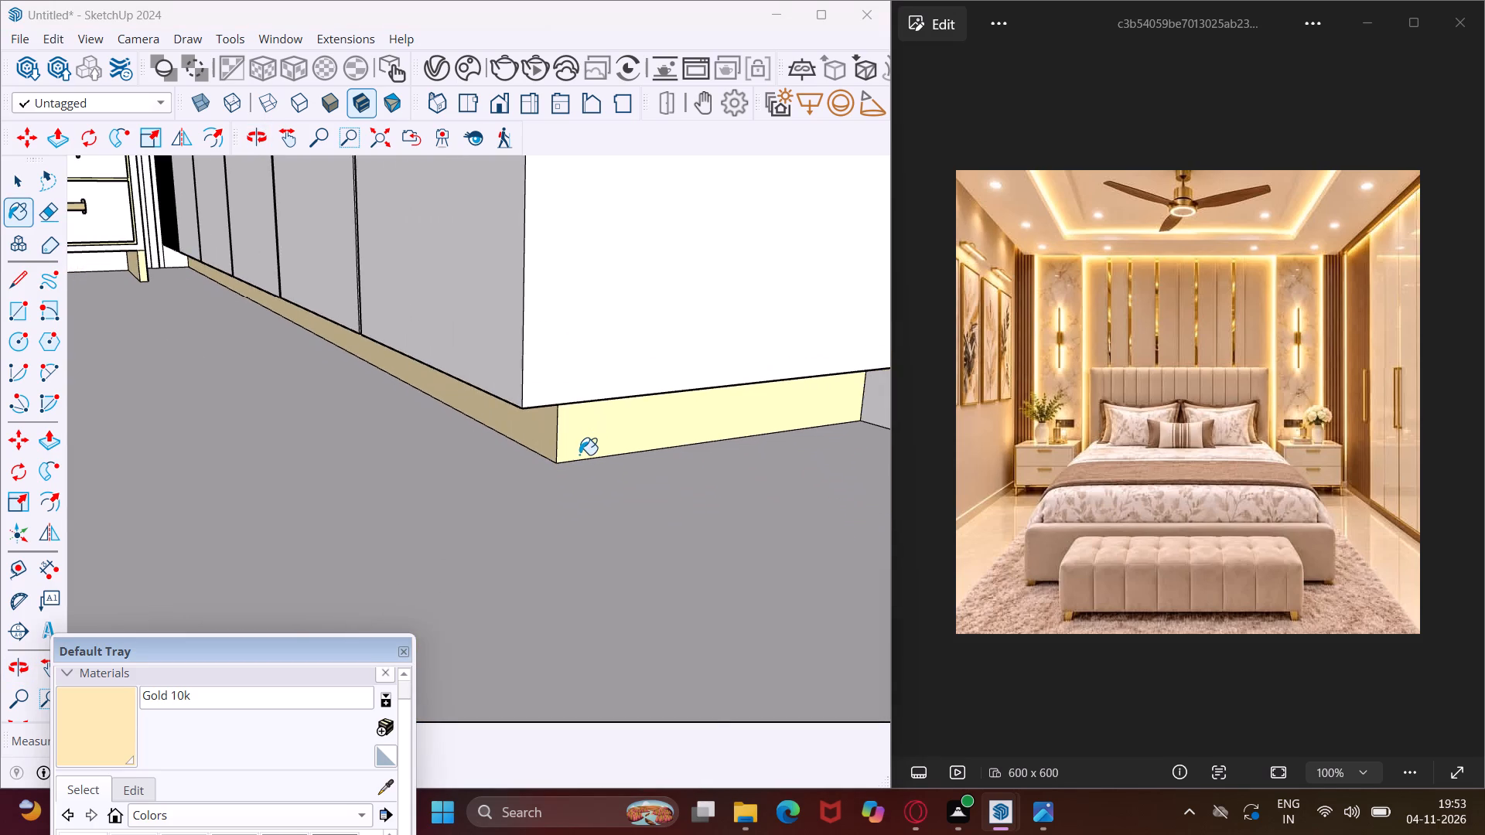
scroll(579, 455, "down", 17)
scroll(573, 463, "down", 6)
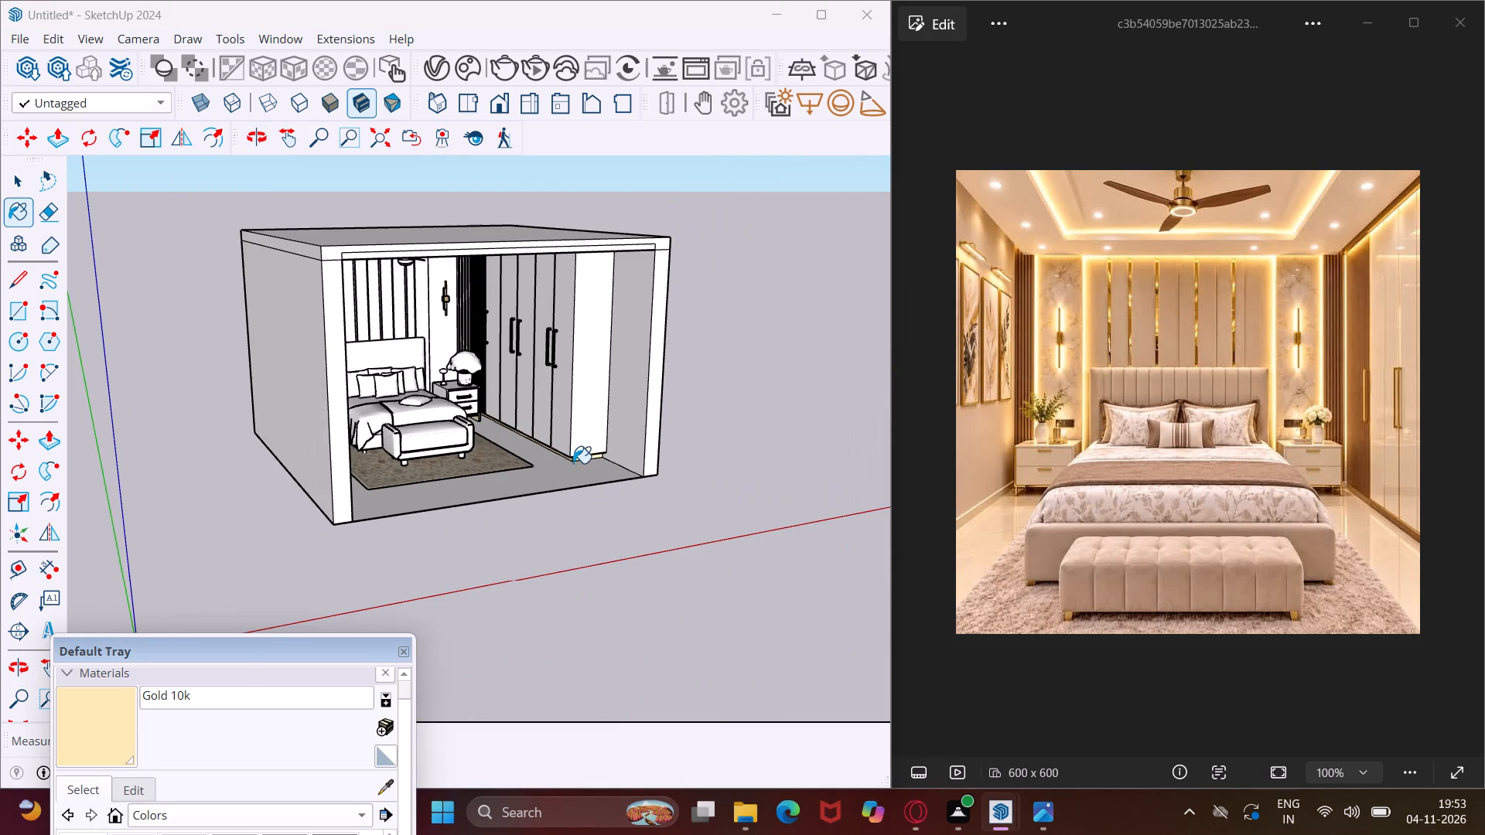
Paint the outermost narrow strip and side face of the slatted panel beside the wardrobe with Gold 10k.
scroll(507, 299, "up", 4)
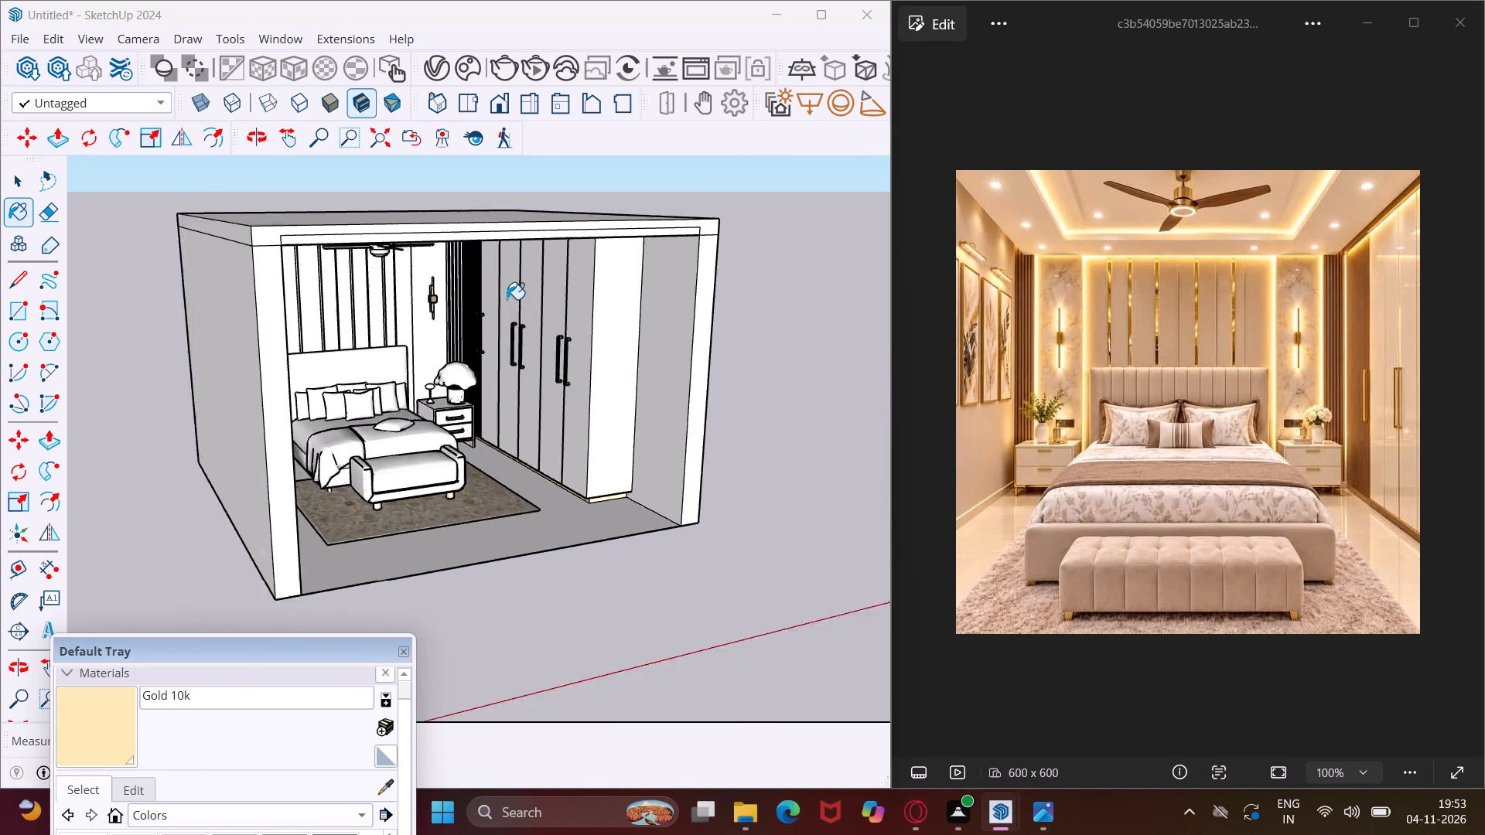
scroll(507, 299, "up", 7)
middle_click_drag(507, 299, 597, 302)
scroll(413, 240, "up", 15)
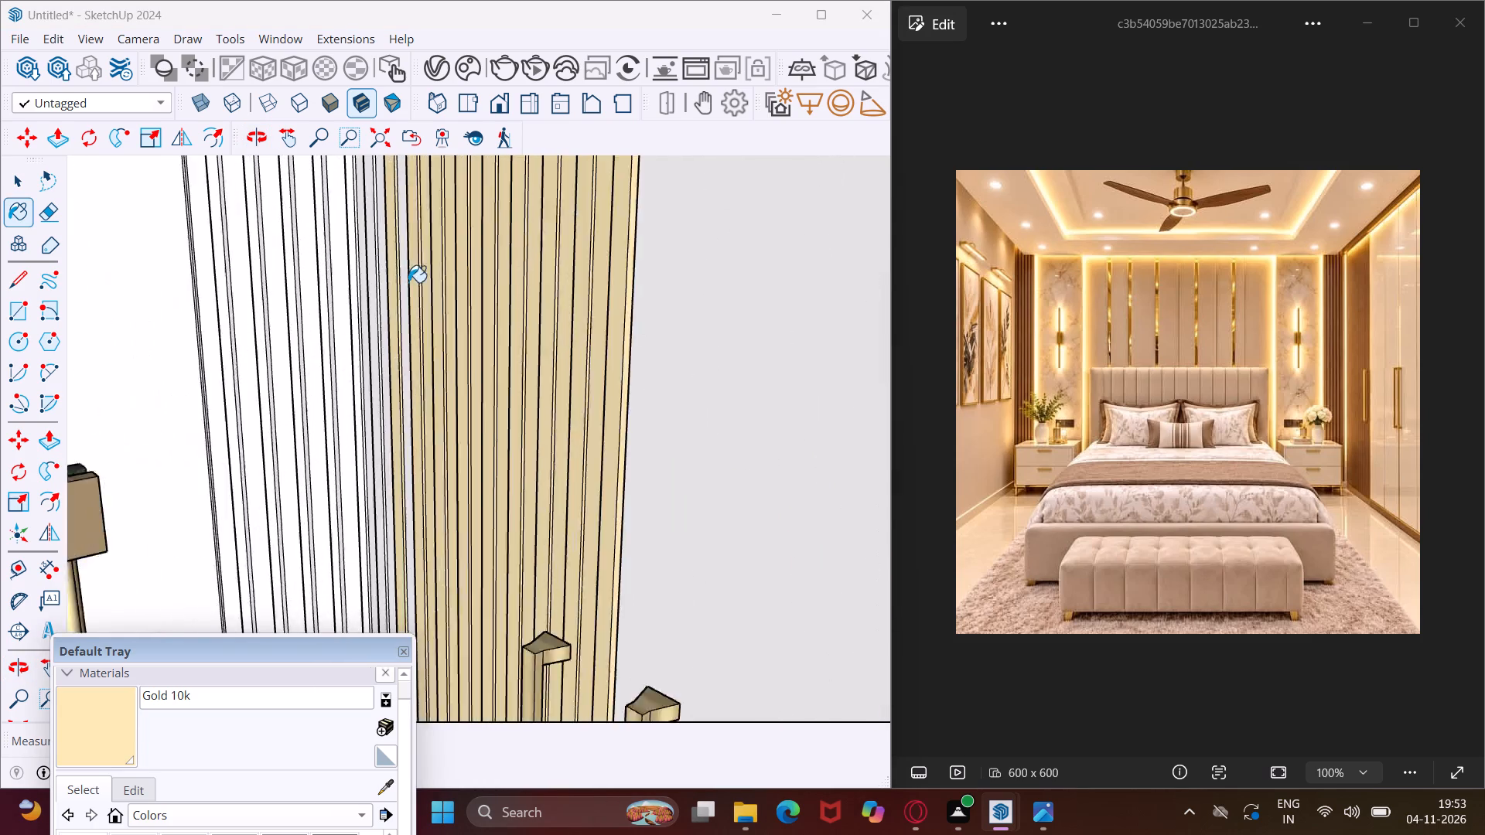
middle_click_drag(398, 286, 694, 304)
scroll(675, 310, "up", 2)
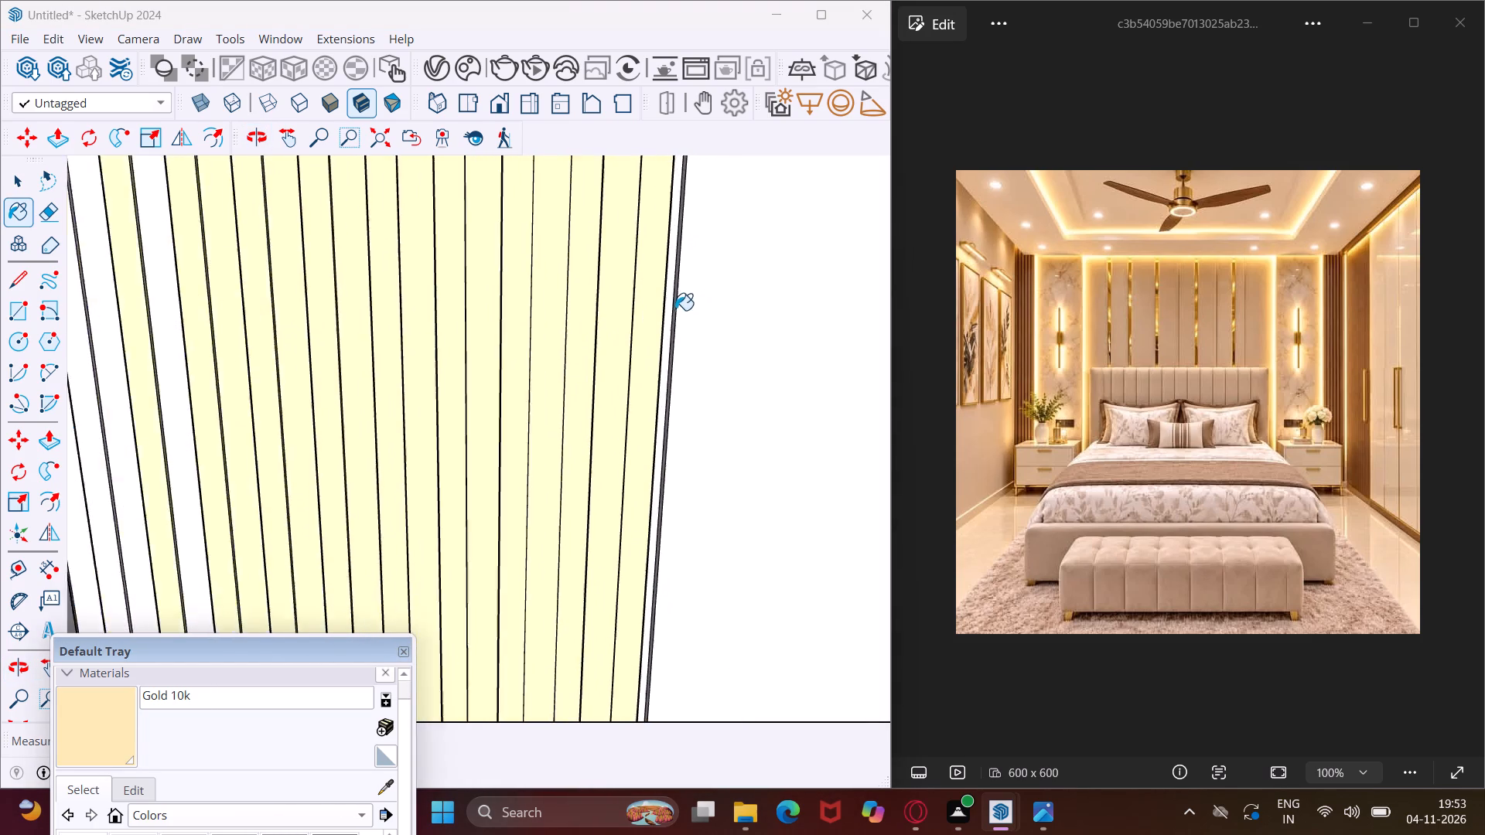
scroll(675, 310, "up", 5)
left_click(668, 314)
scroll(668, 314, "up", 5)
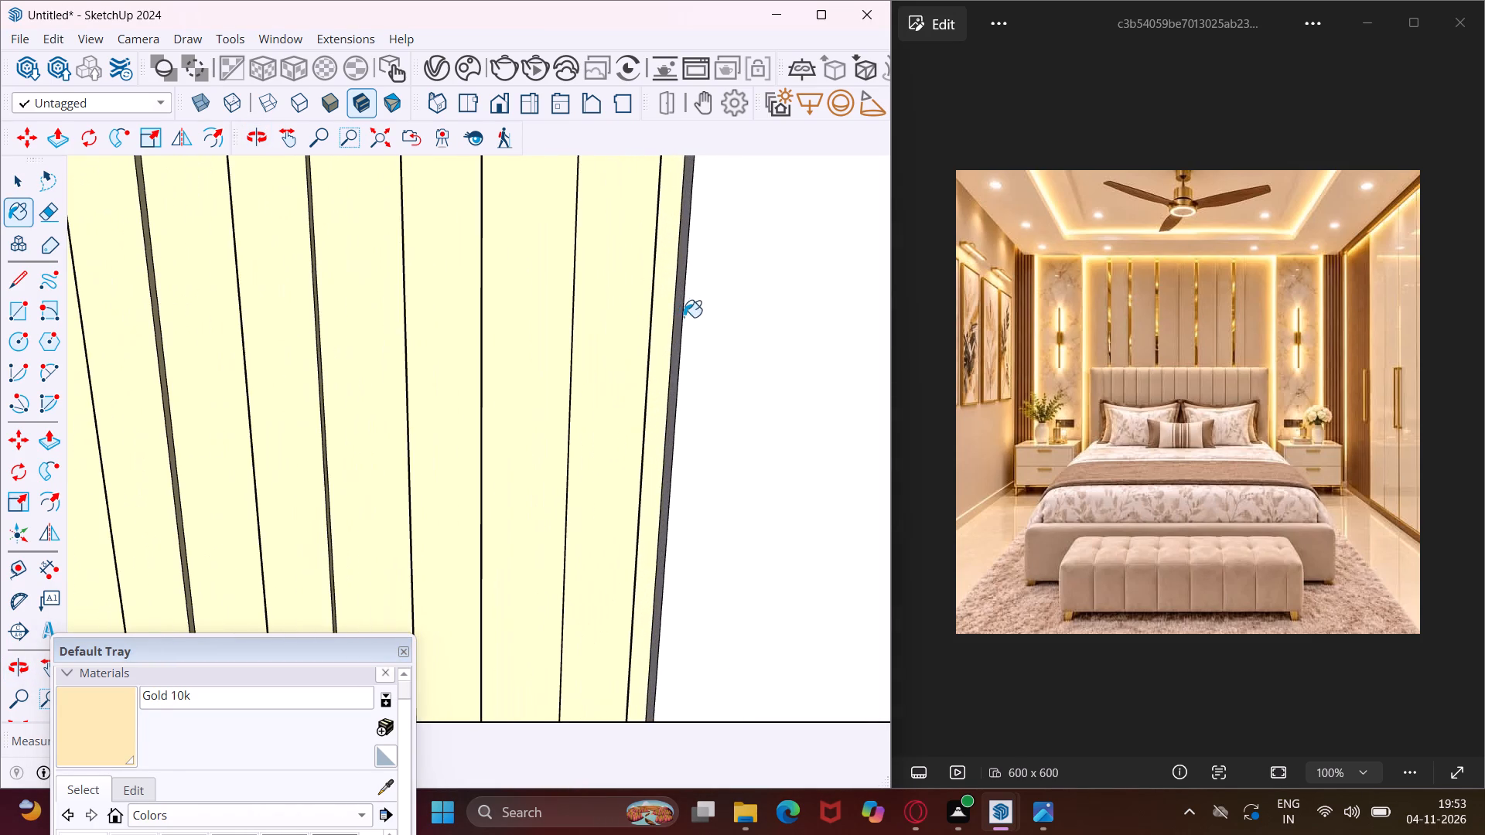
middle_click_drag(710, 318, 761, 331)
scroll(691, 322, "up", 4)
left_click(670, 328)
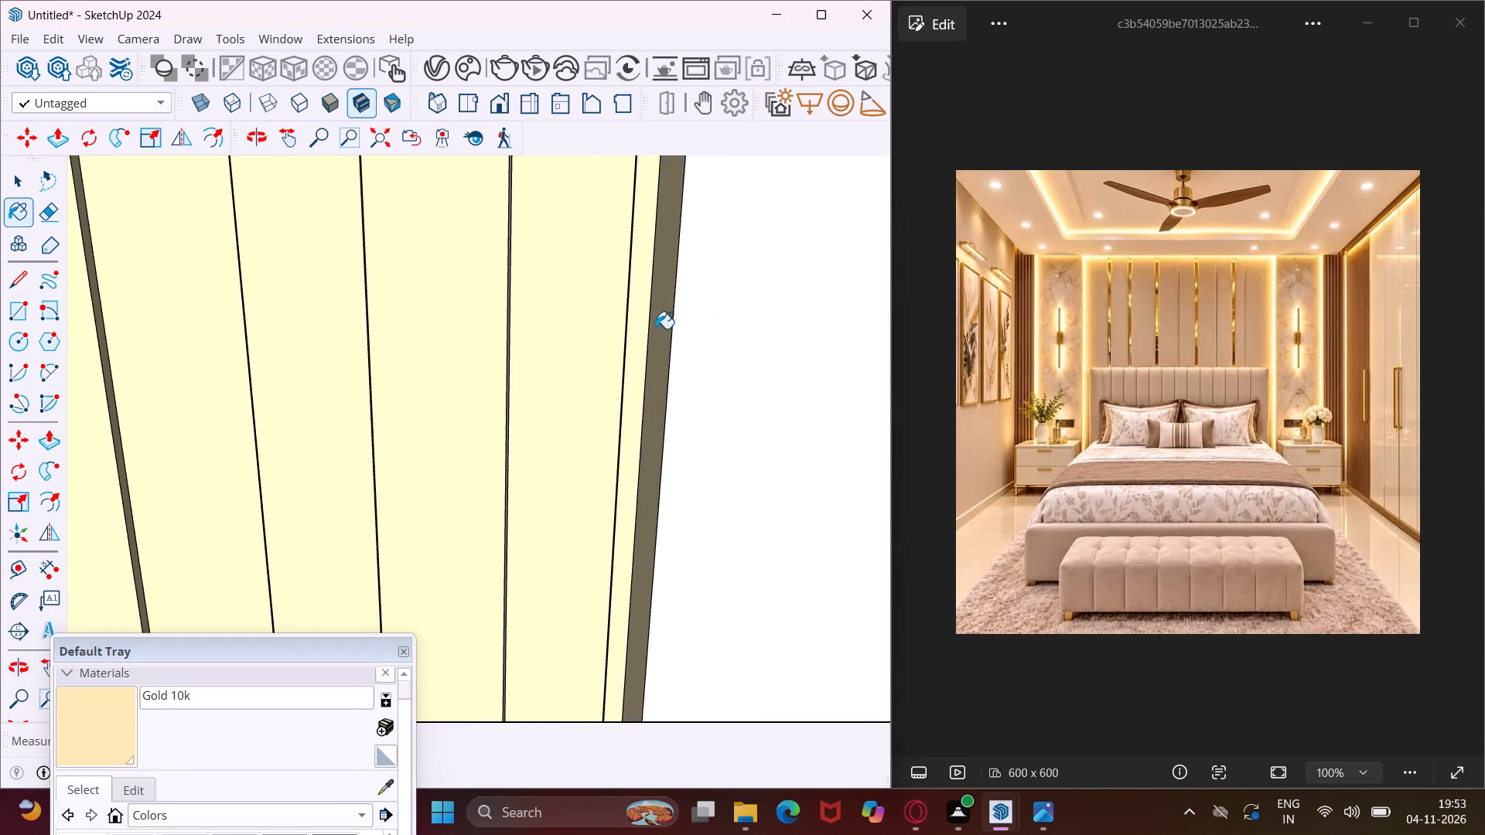
middle_click_drag(621, 334, 456, 381)
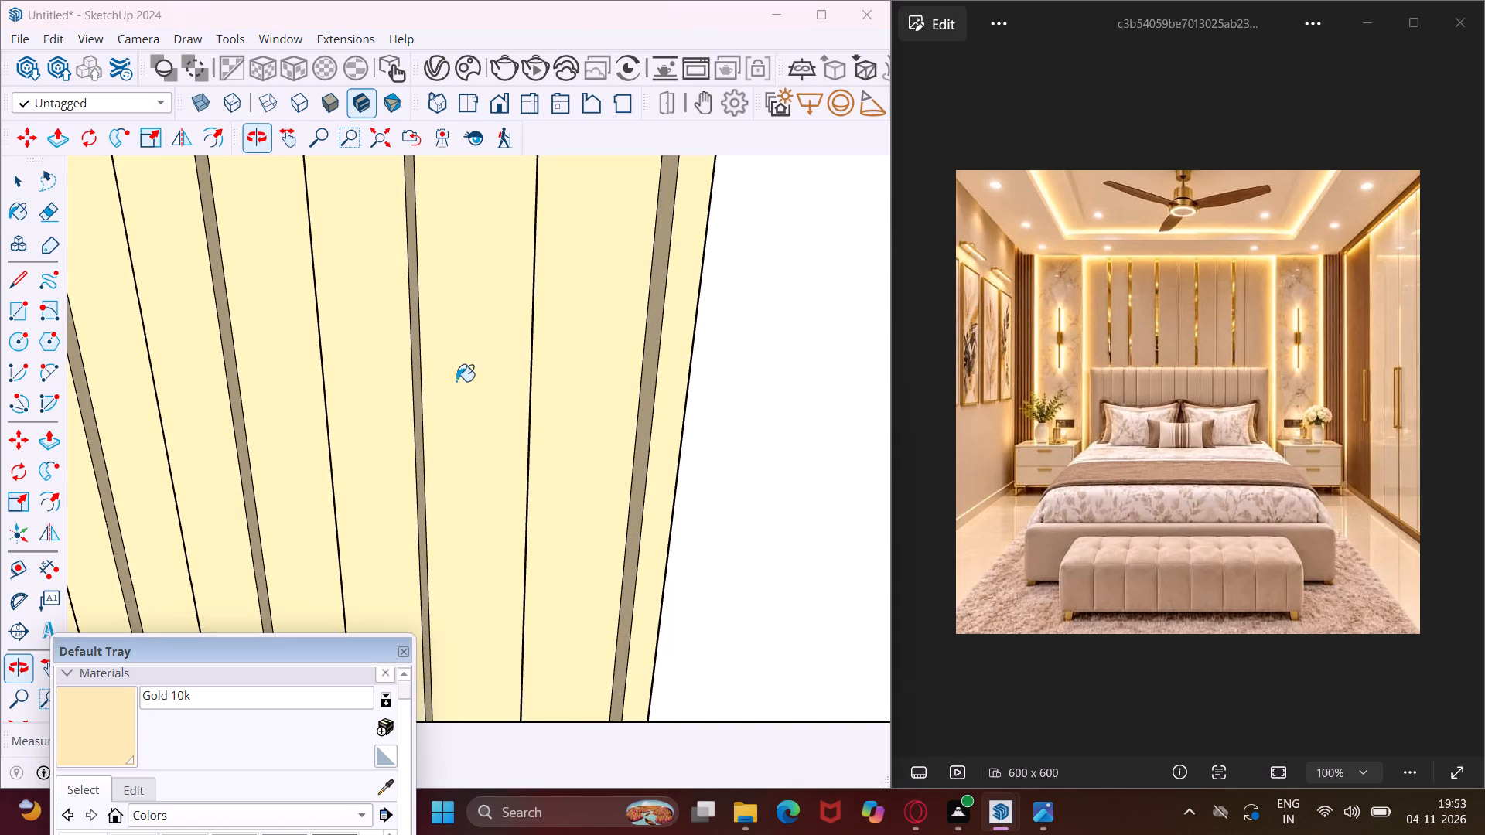
Paint the remaining white slats and gaps farther along the slatted panel beside the wardrobe with Gold 10k.
scroll(477, 410, "down", 6)
scroll(167, 429, "down", 5)
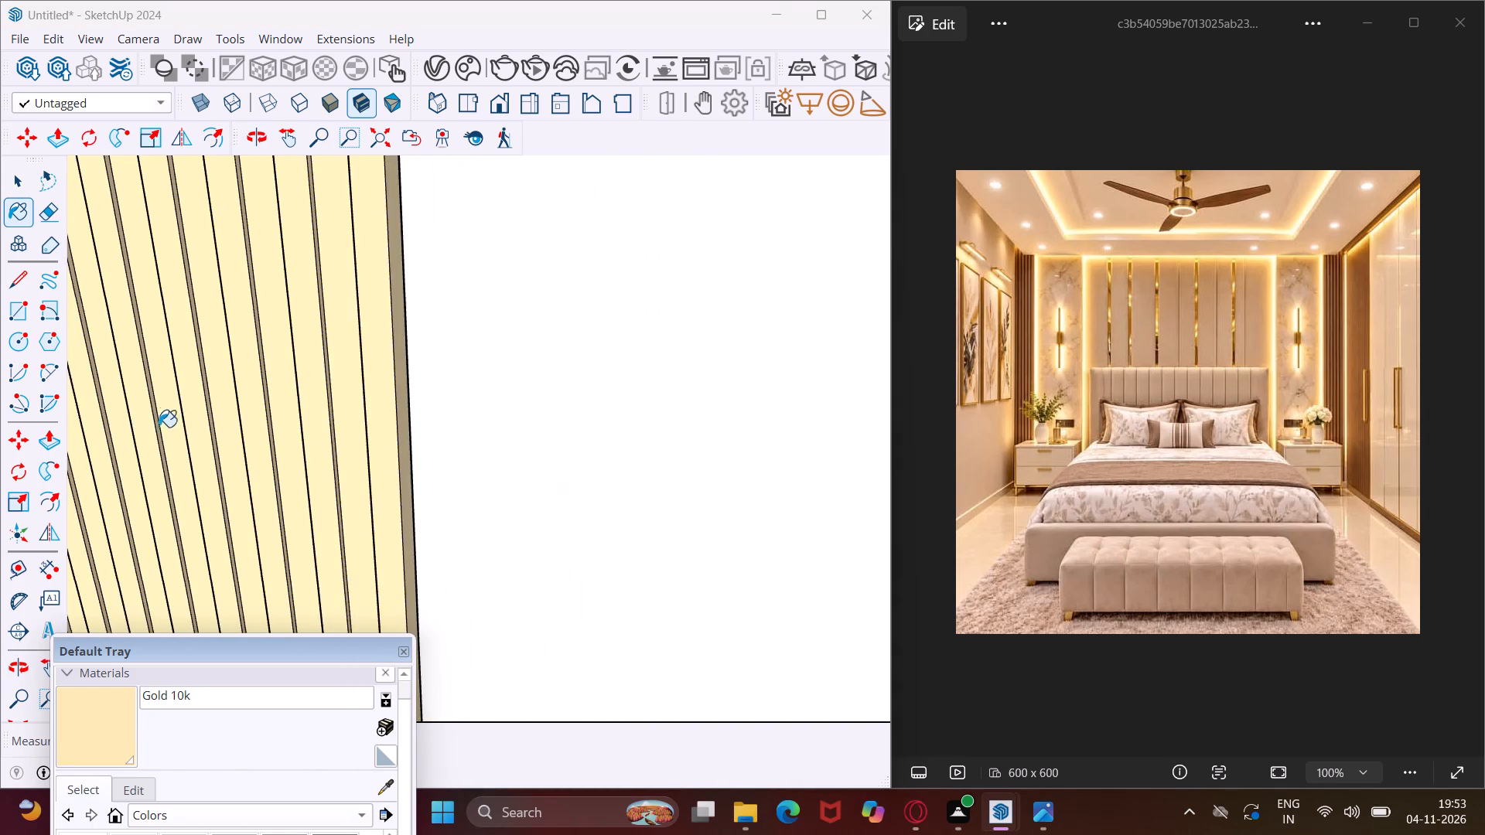
middle_click_drag(132, 420, 237, 426)
scroll(249, 421, "down", 5)
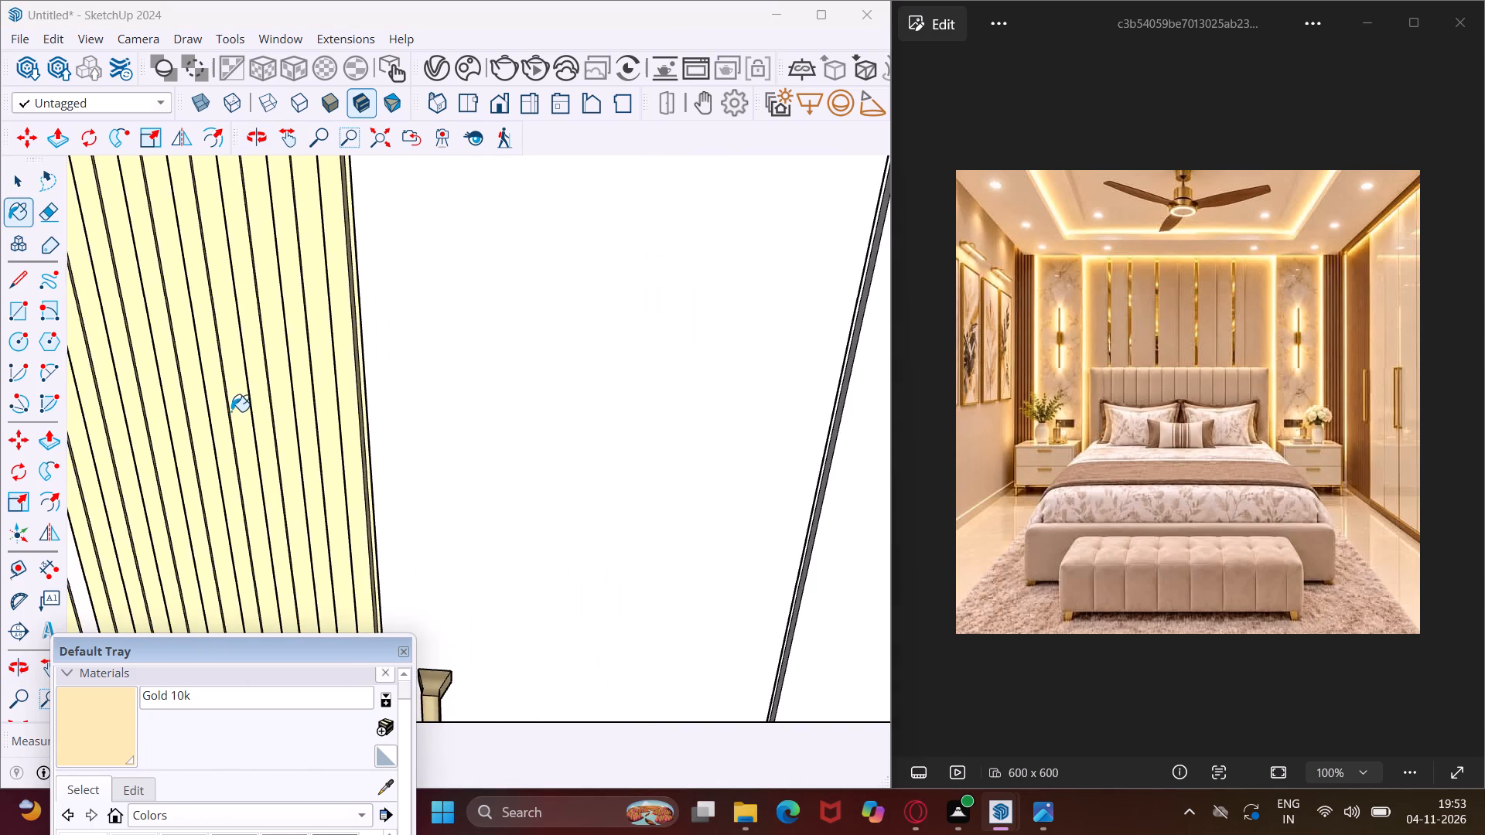
scroll(231, 411, "down", 3)
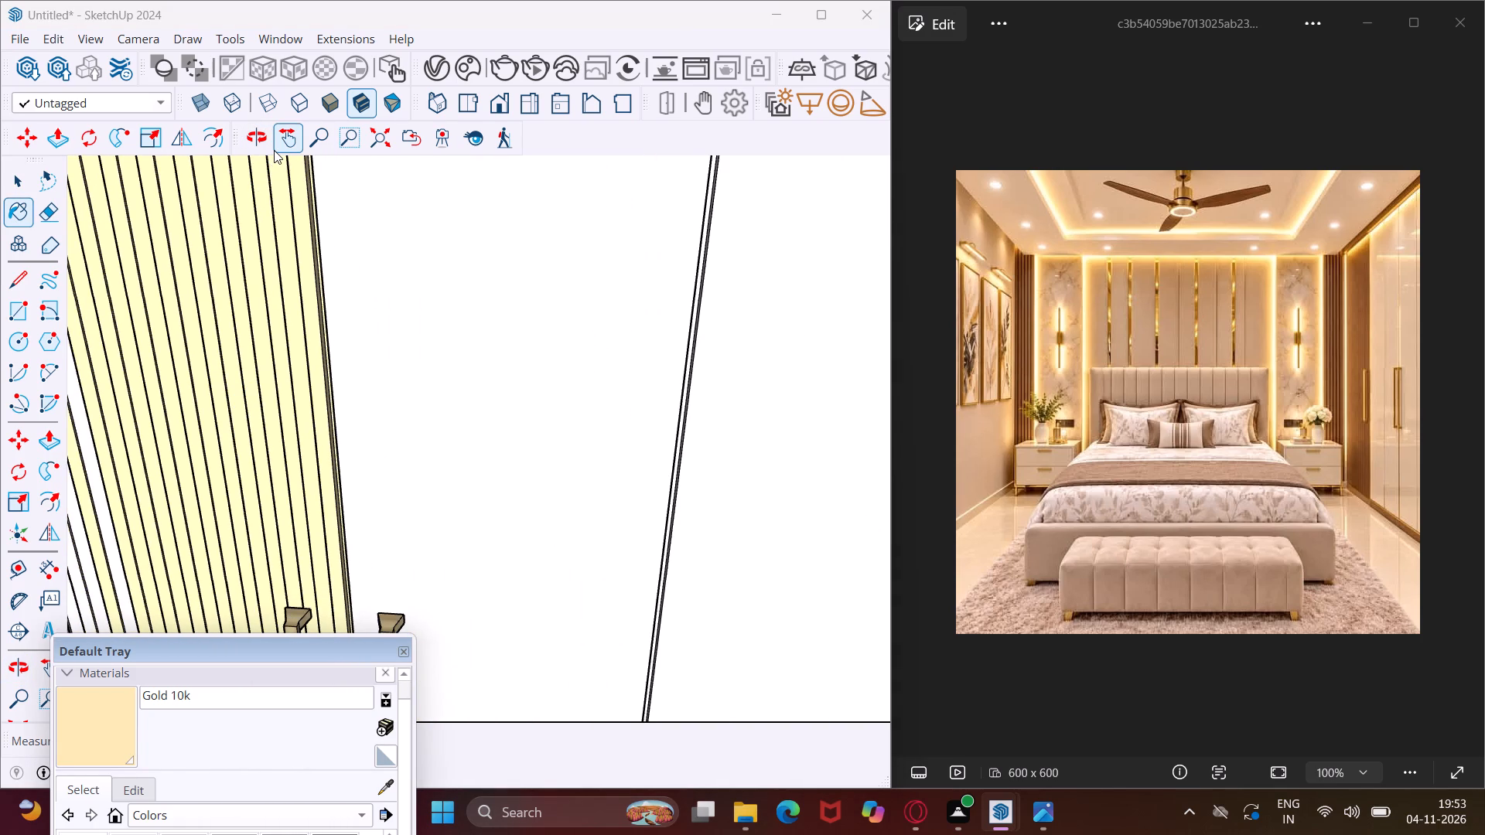
left_click(274, 150)
left_click_drag(183, 390, 380, 385)
left_click(94, 719)
scroll(212, 432, "up", 9)
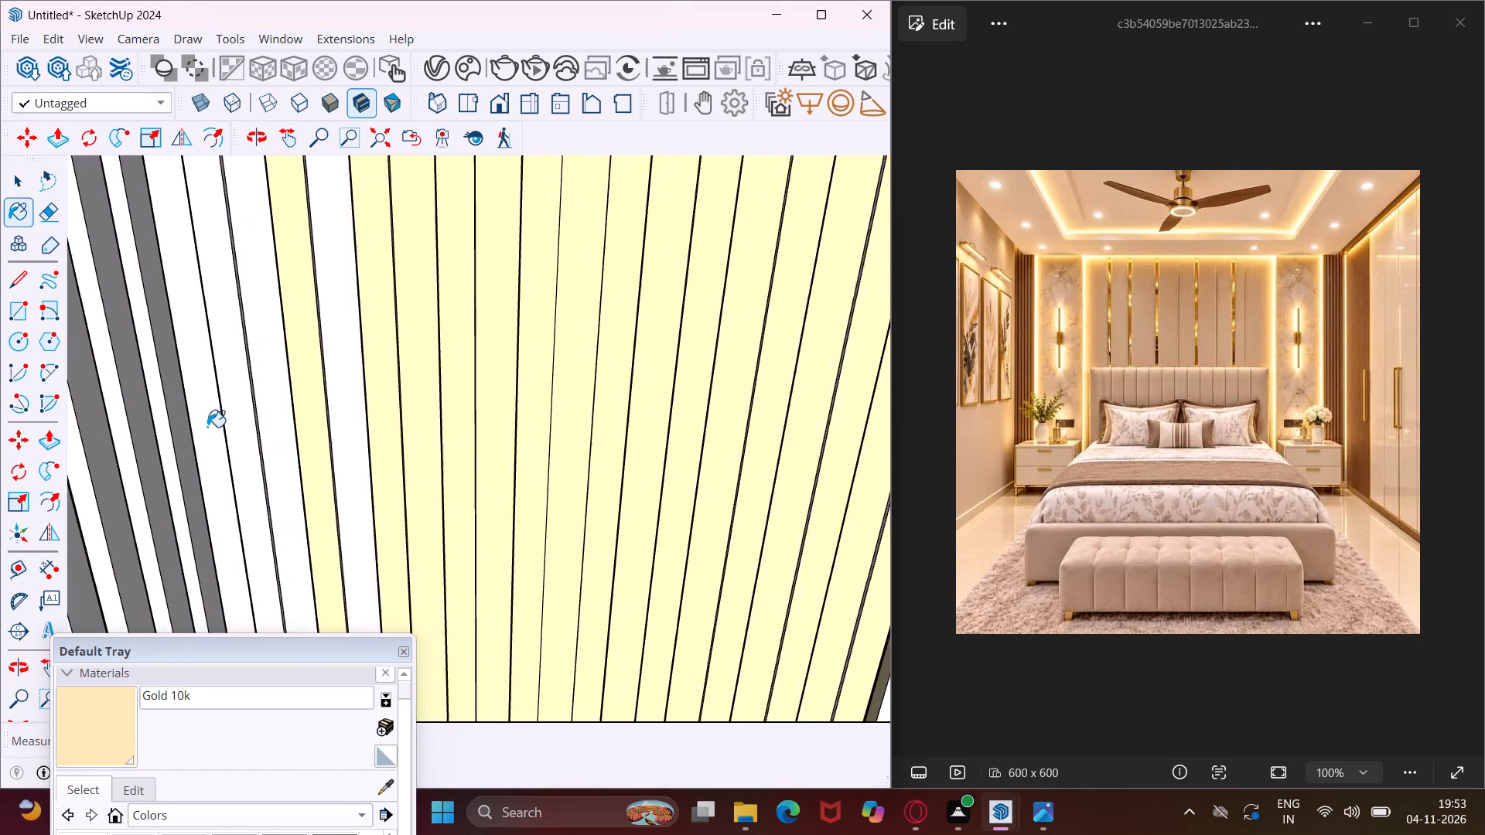
scroll(207, 427, "up", 3)
left_click(207, 427)
scroll(235, 424, "up", 3)
left_click(245, 420)
left_click(316, 420)
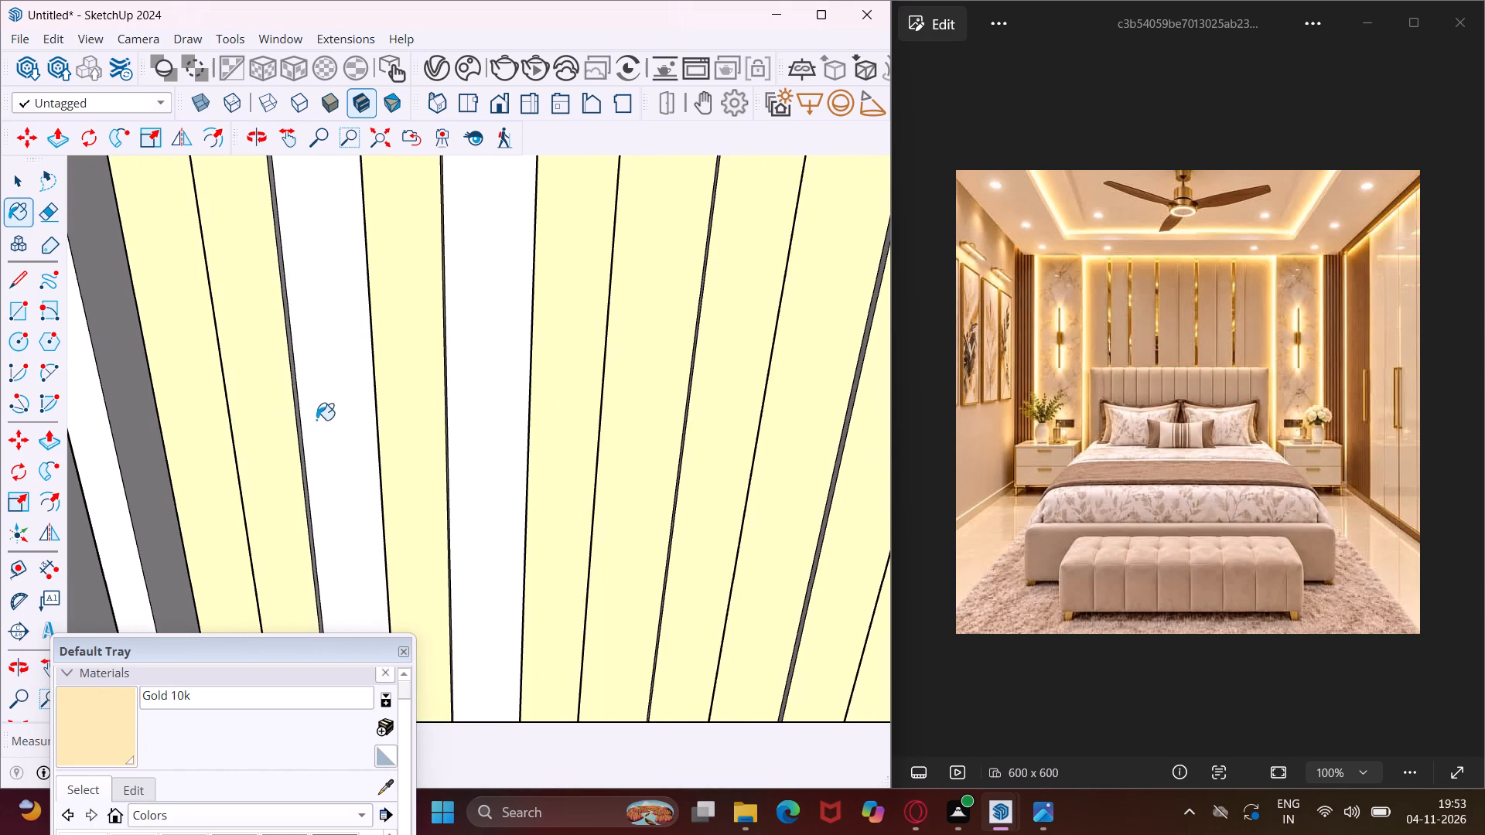
left_click(504, 400)
Paint the unpainted narrow side faces between the slats beside the wardrobe with Gold 10k.
scroll(503, 405, "up", 4)
middle_click_drag(489, 414, 508, 417)
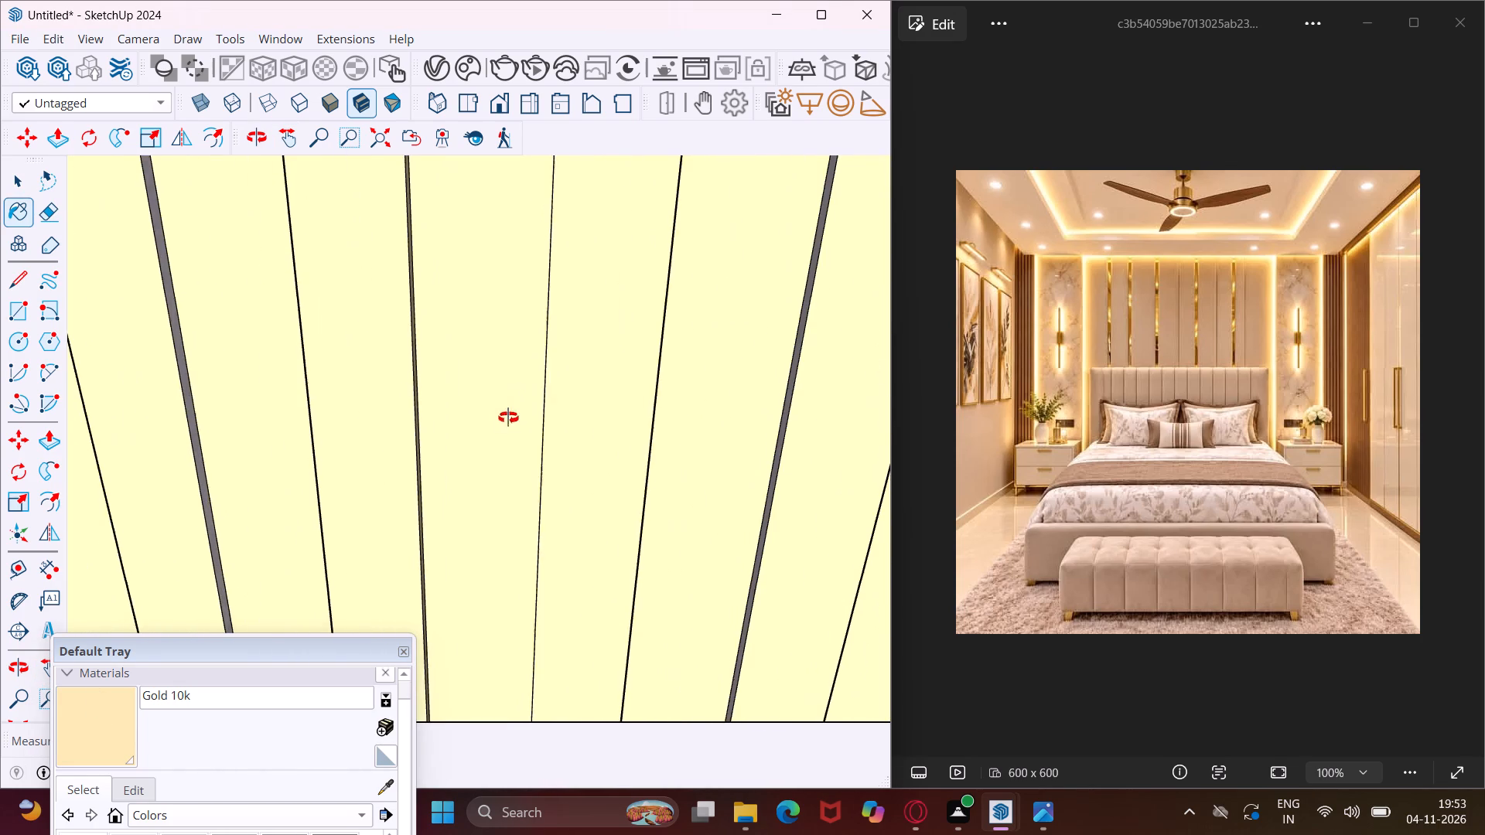
middle_click_drag(508, 417, 603, 429)
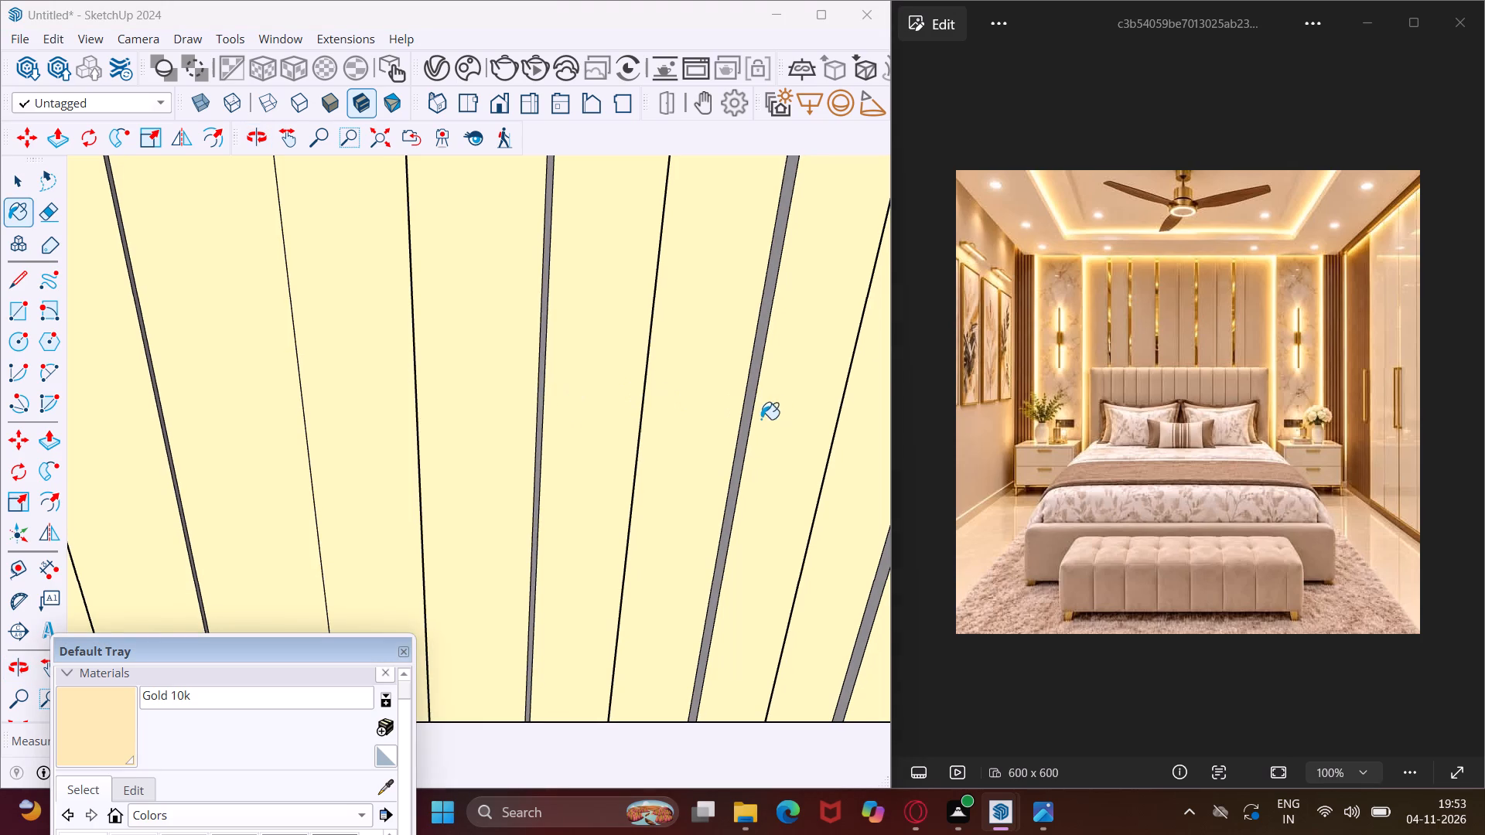
left_click(746, 407)
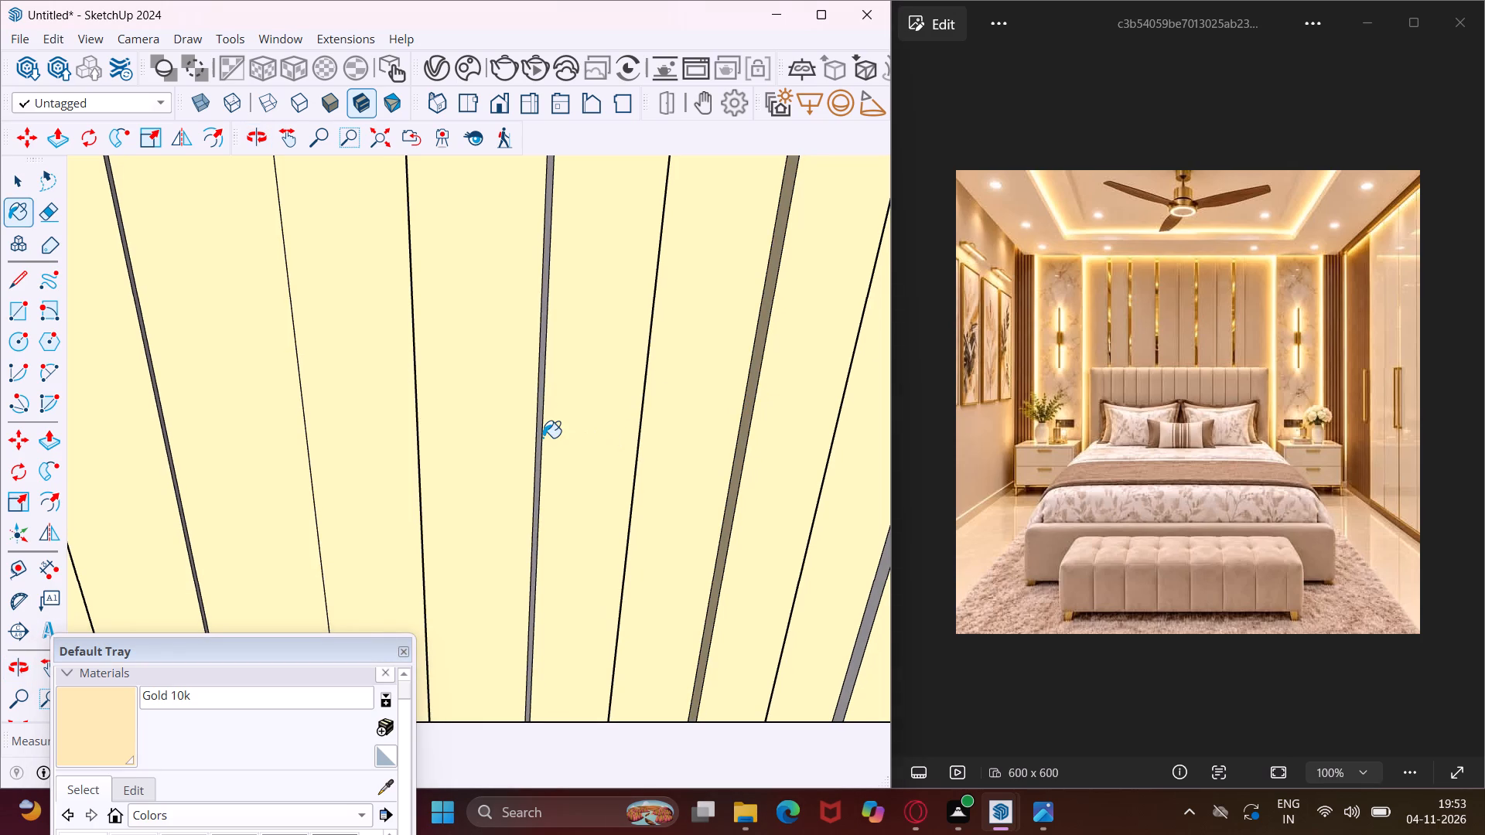
left_click(538, 437)
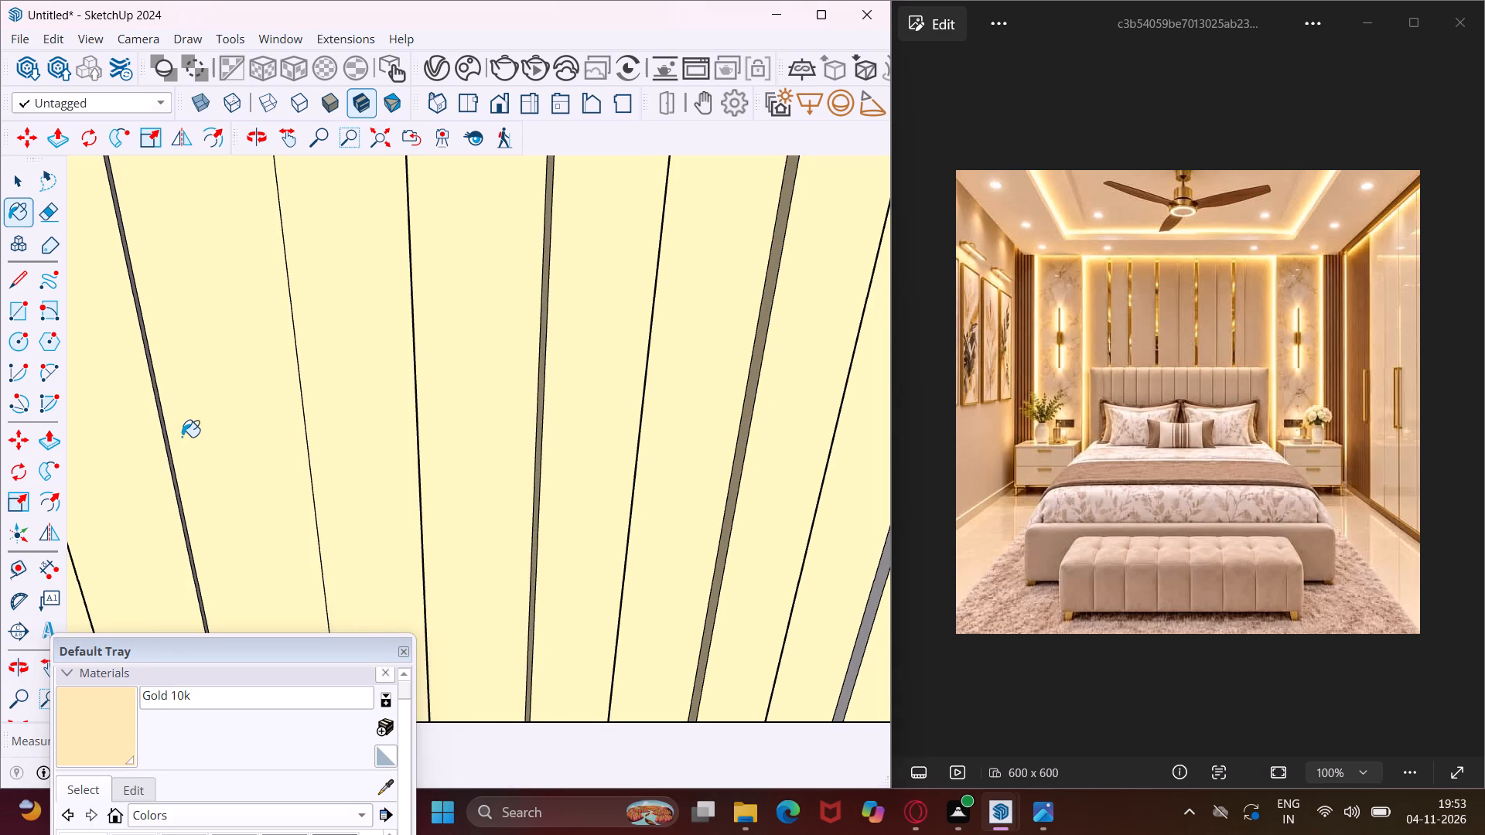
scroll(178, 437, "up", 3)
middle_click_drag(196, 428, 320, 428)
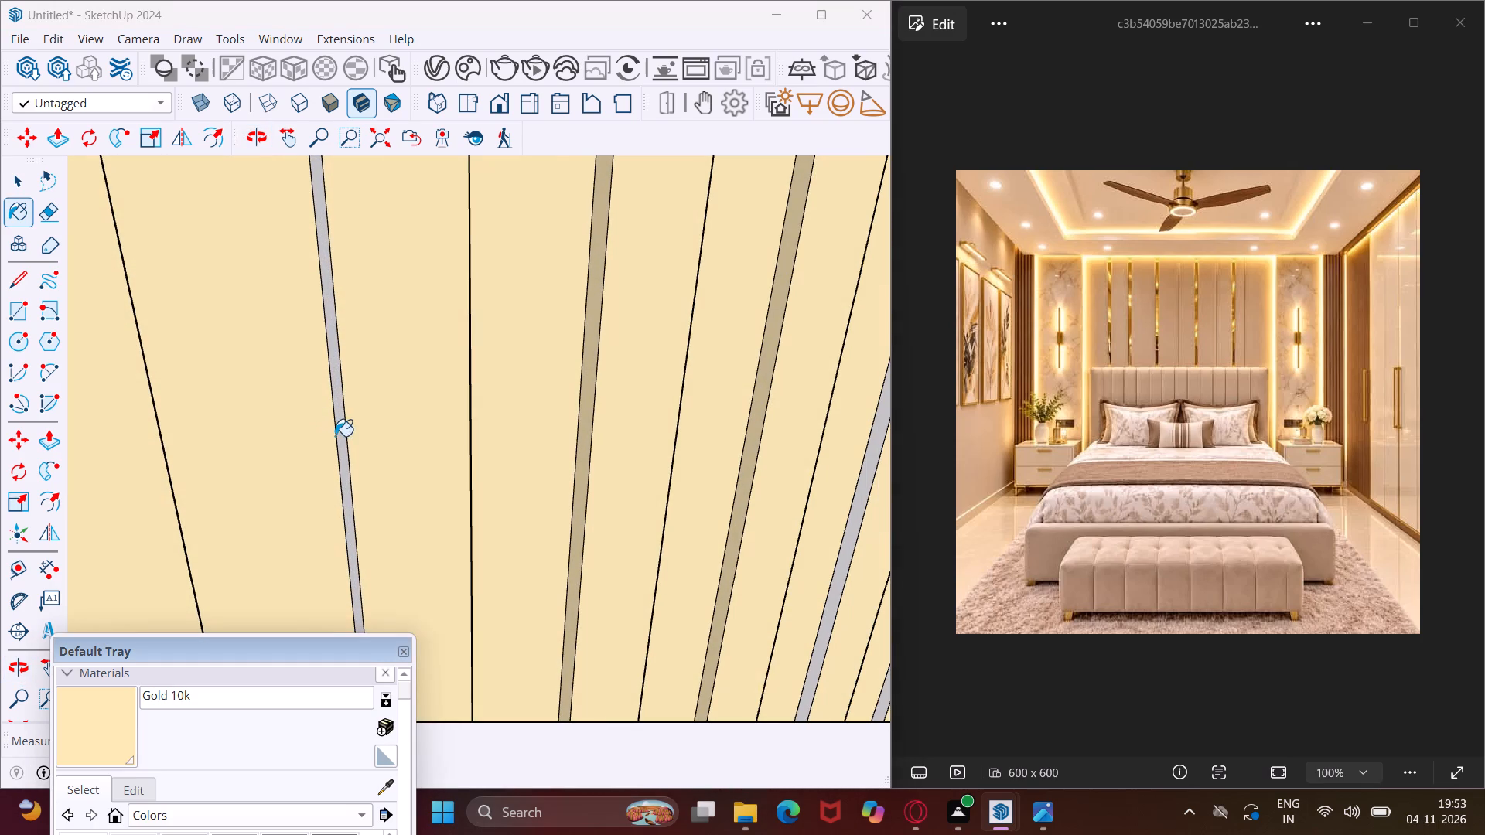
left_click(342, 438)
middle_click_drag(490, 400, 80, 469)
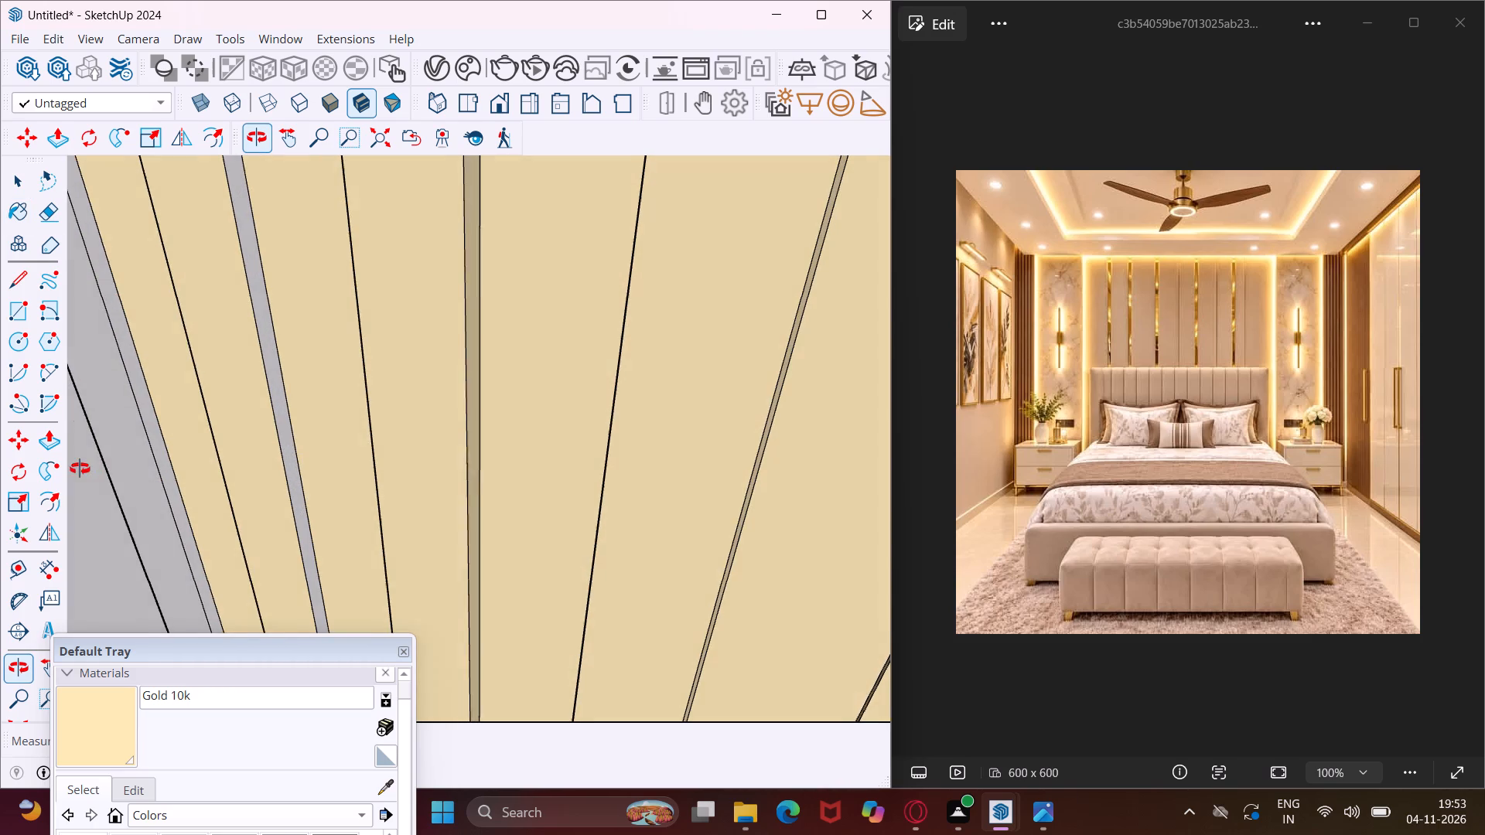
middle_click_drag(80, 469, 79, 469)
left_click(280, 376)
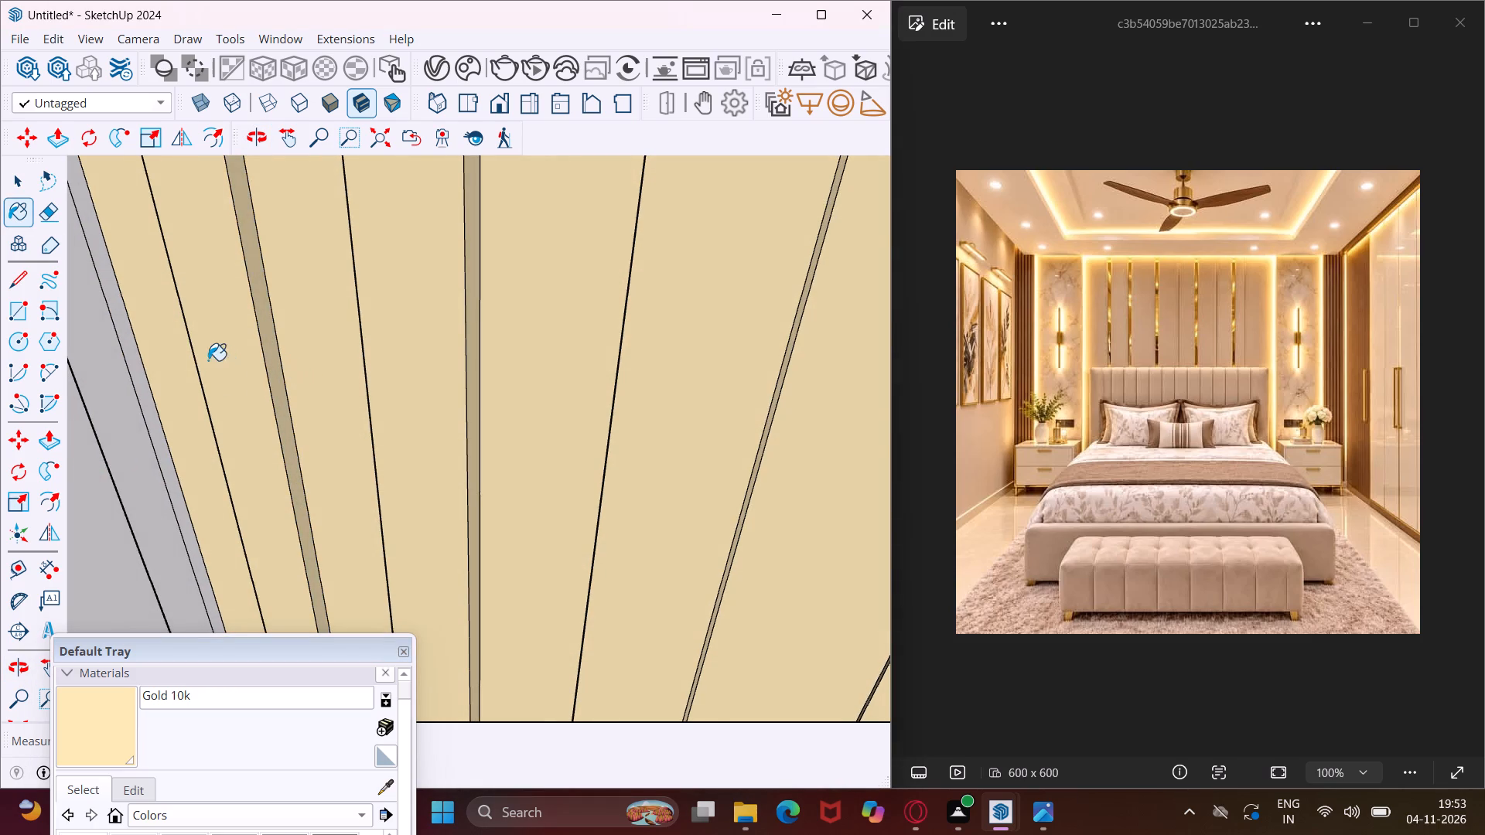
scroll(169, 355, "up", 9)
middle_click_drag(178, 355, 482, 373)
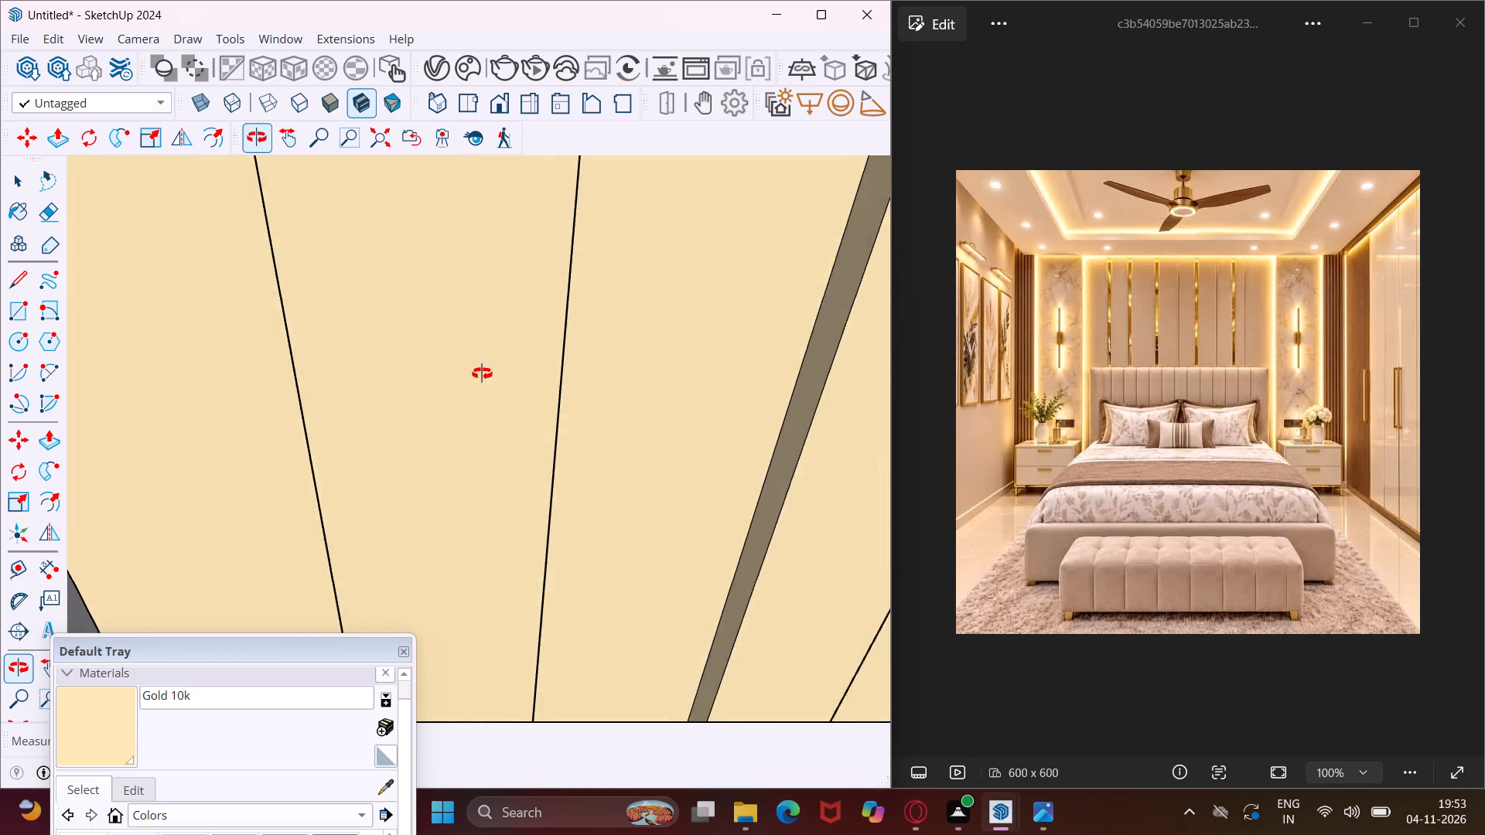
middle_click_drag(482, 373, 522, 377)
scroll(338, 408, "up", 4)
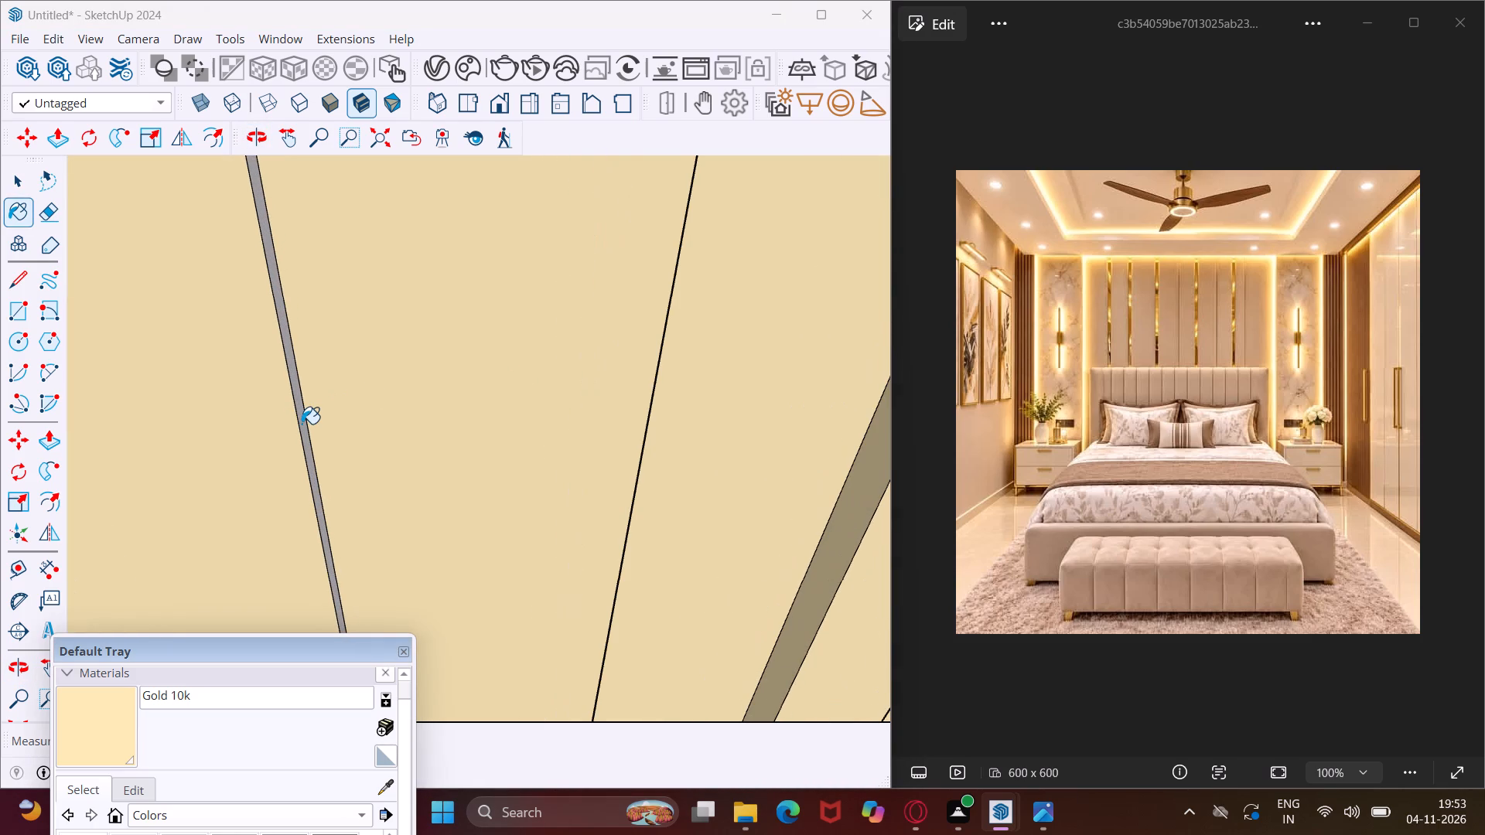
left_click(302, 424)
middle_click_drag(473, 397, 241, 418)
Paint the narrow strips running along the top of the wardrobe doors below the ceiling with Gold 10k.
scroll(228, 424, "down", 6)
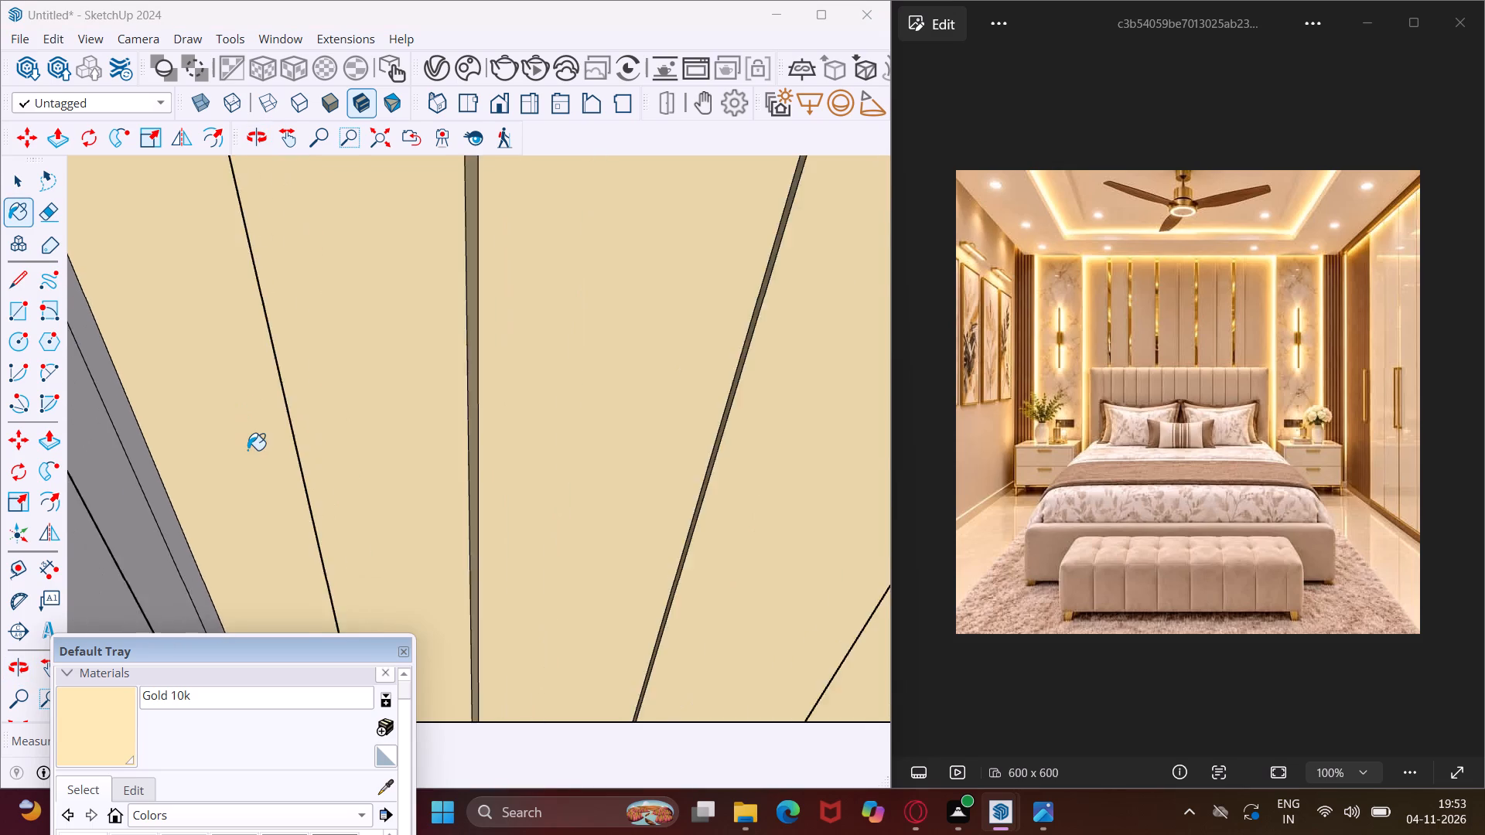
scroll(247, 450, "down", 6)
scroll(447, 424, "down", 6)
middle_click_drag(632, 403, 436, 382)
scroll(381, 397, "down", 3)
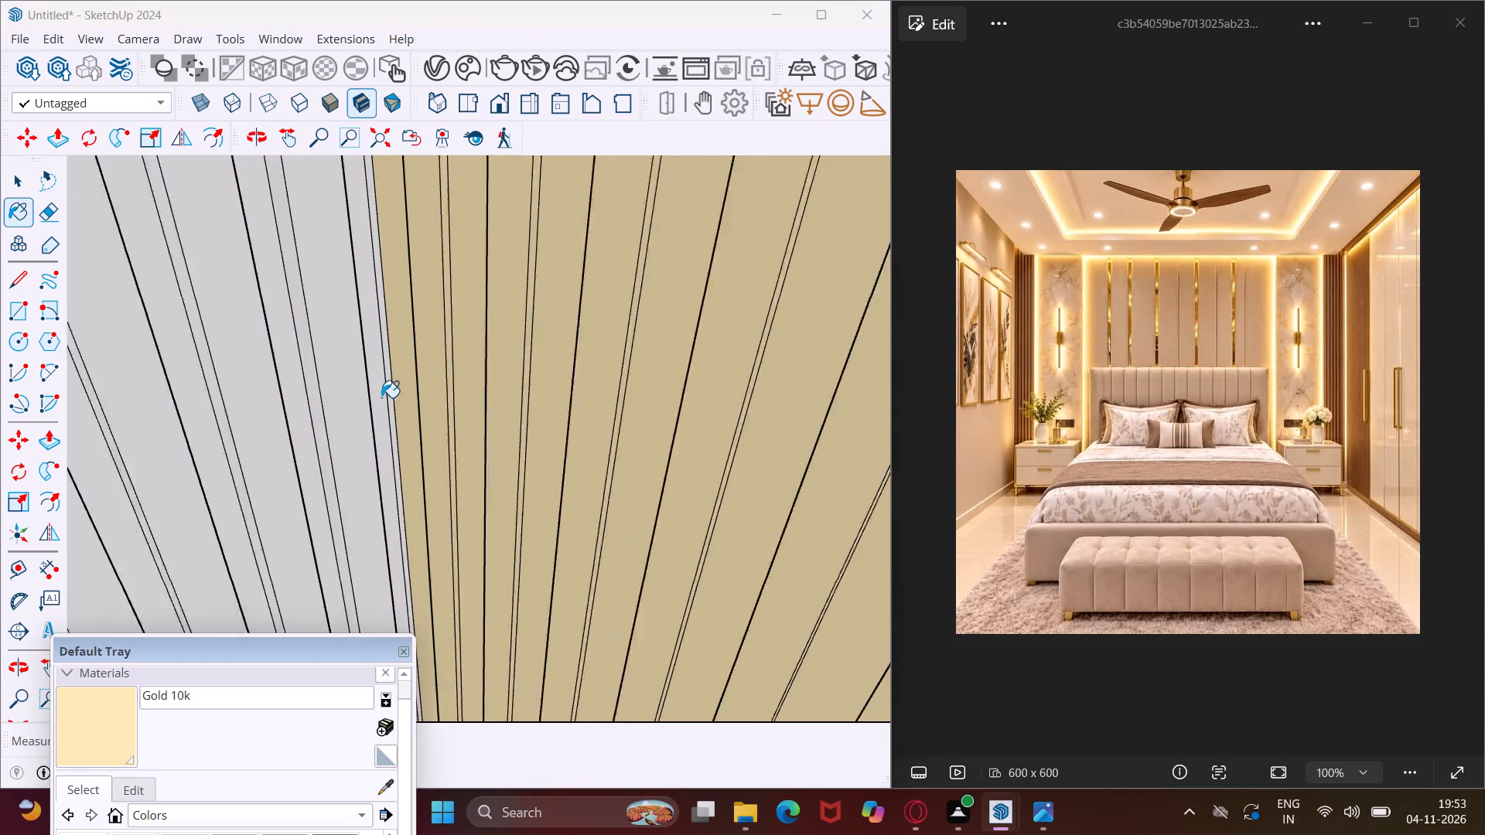
scroll(381, 397, "down", 15)
middle_click_drag(403, 413, 447, 173)
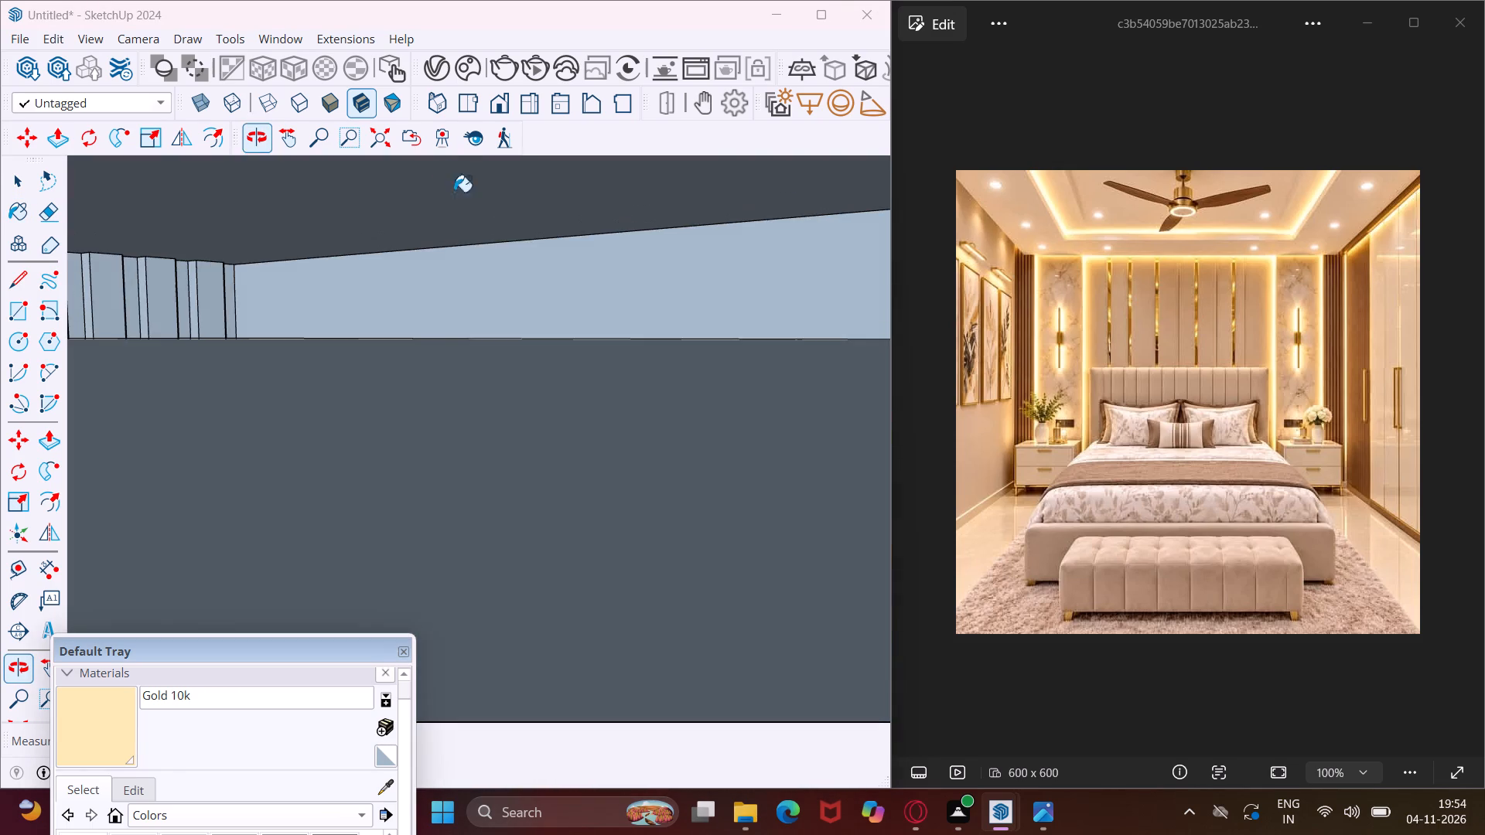
scroll(466, 353, "down", 6)
scroll(436, 433, "down", 7)
middle_click_drag(407, 524, 384, 341)
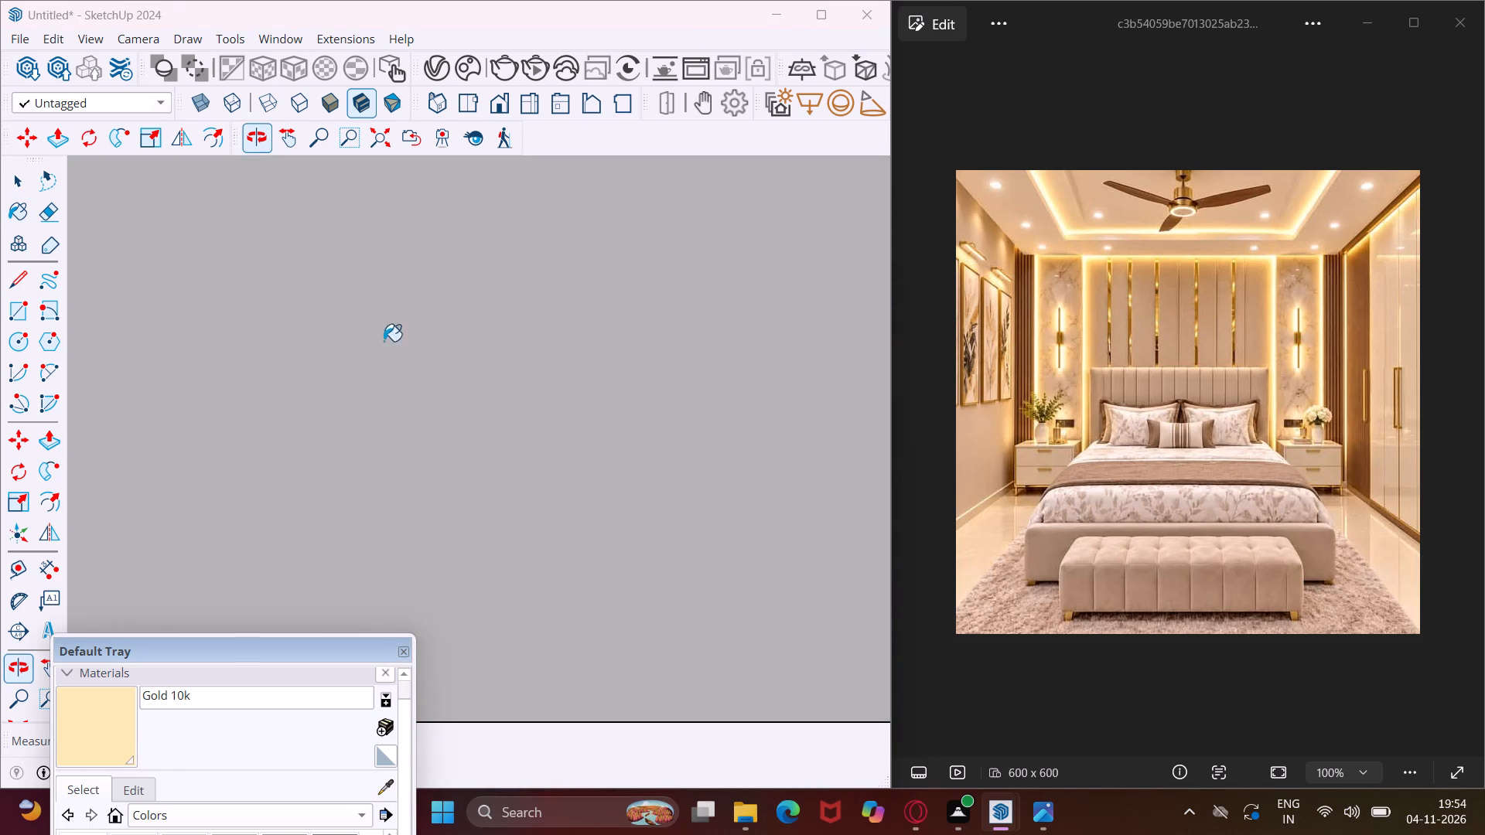
scroll(386, 435, "down", 5)
scroll(379, 520, "down", 14)
scroll(435, 499, "down", 7)
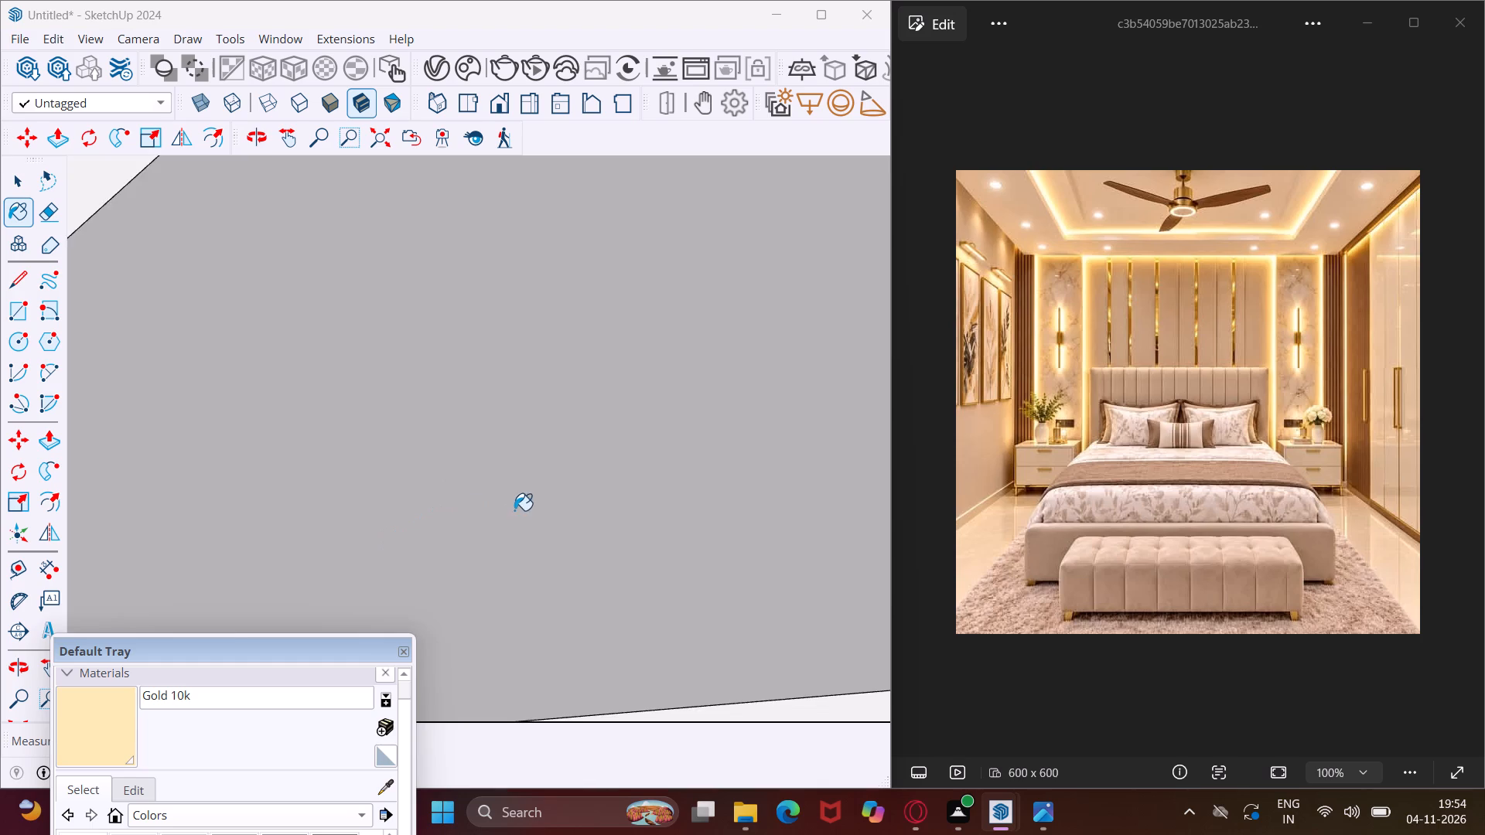
scroll(514, 510, "down", 18)
middle_click_drag(599, 517, 480, 546)
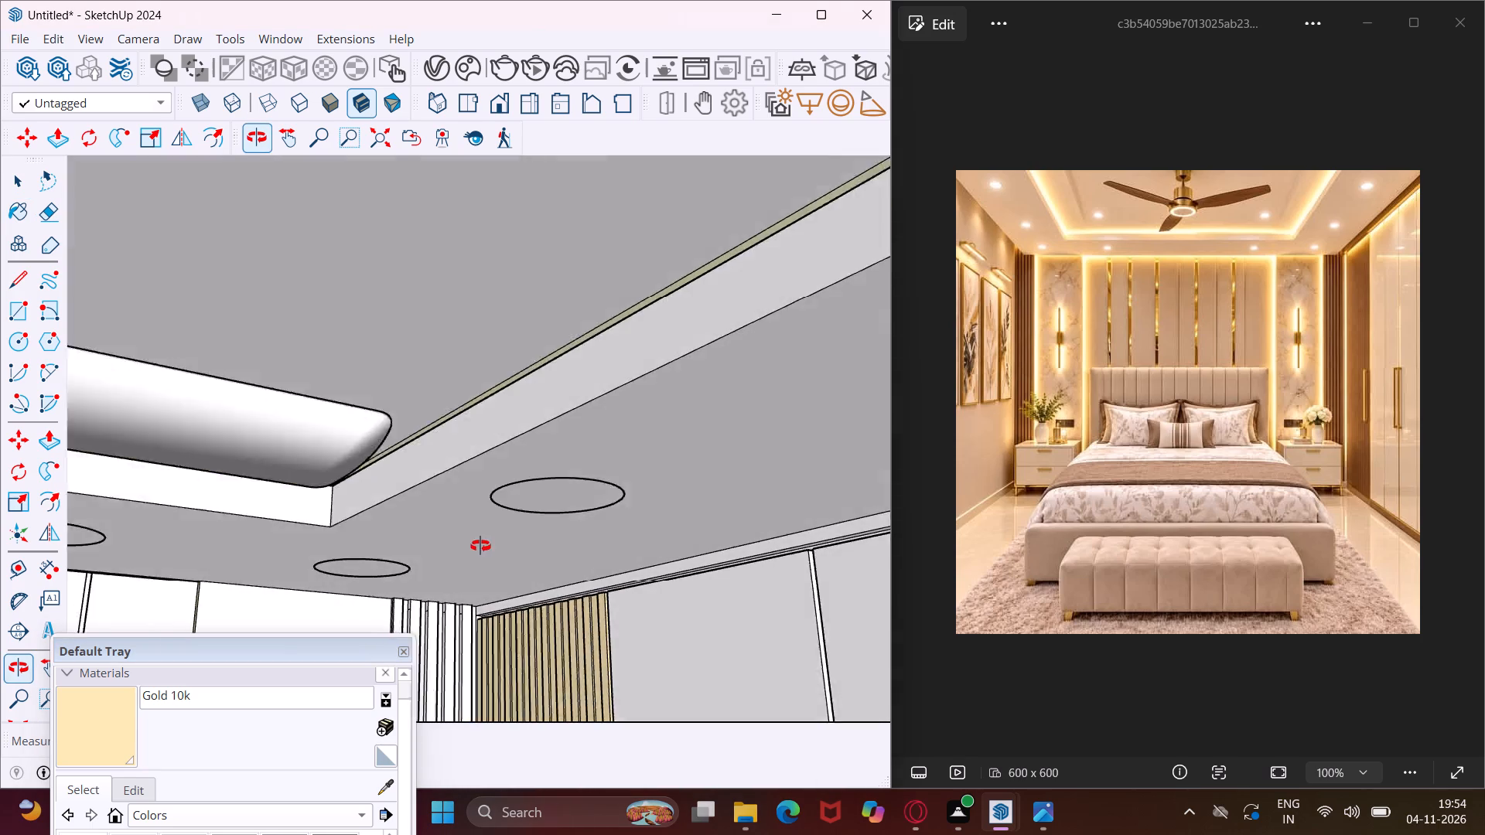
middle_click_drag(480, 546, 472, 547)
scroll(828, 535, "up", 4)
scroll(766, 563, "up", 8)
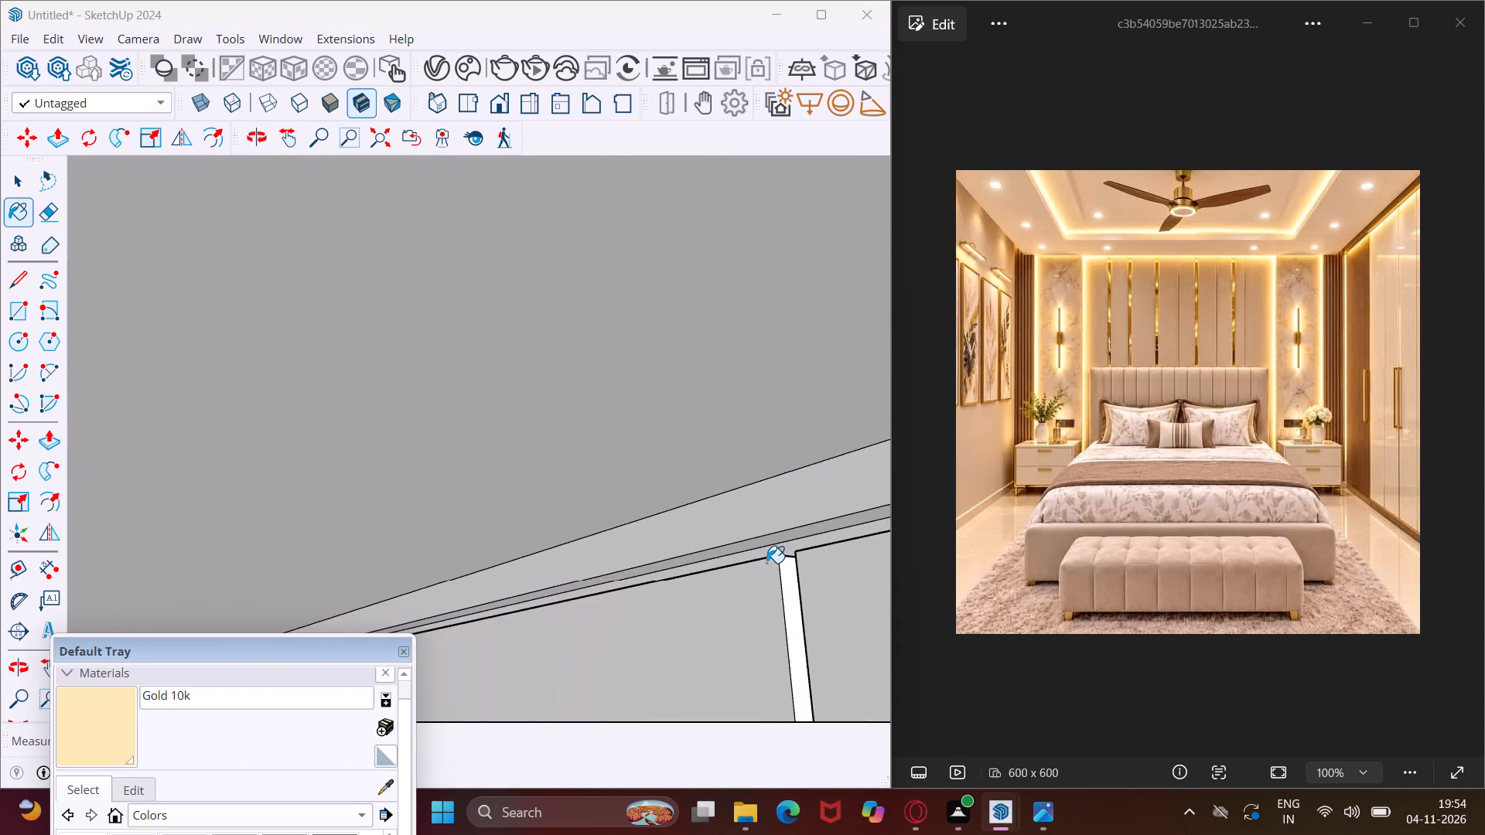
scroll(766, 563, "up", 10)
left_click(786, 545)
left_click(787, 517)
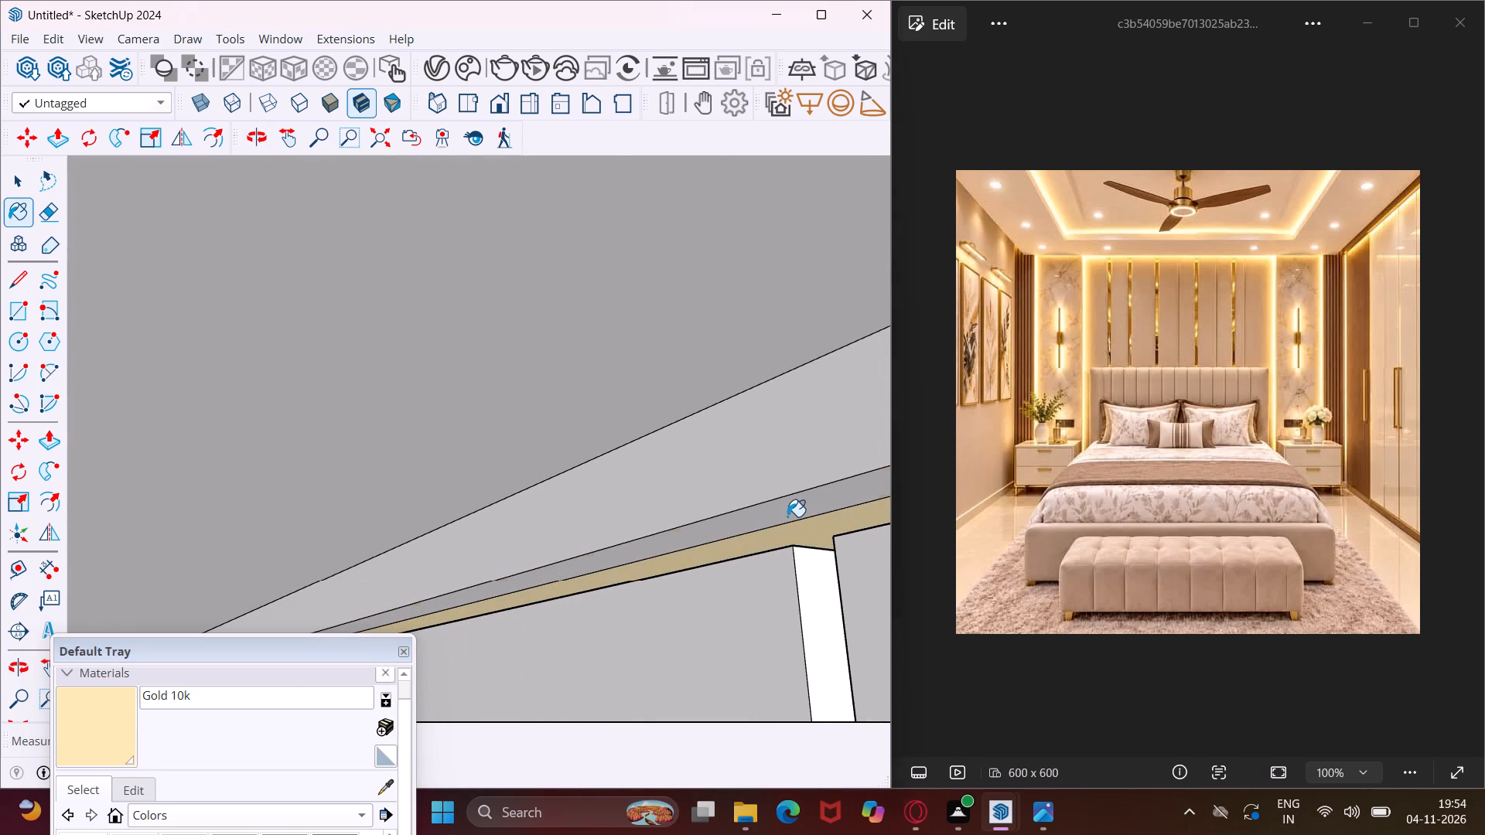
Paint the remaining grey strips above the slatted panel, at the top end of the wardrobe, with Gold 10k.
middle_click_drag(786, 517, 610, 602)
scroll(699, 534, "up", 6)
left_click(693, 533)
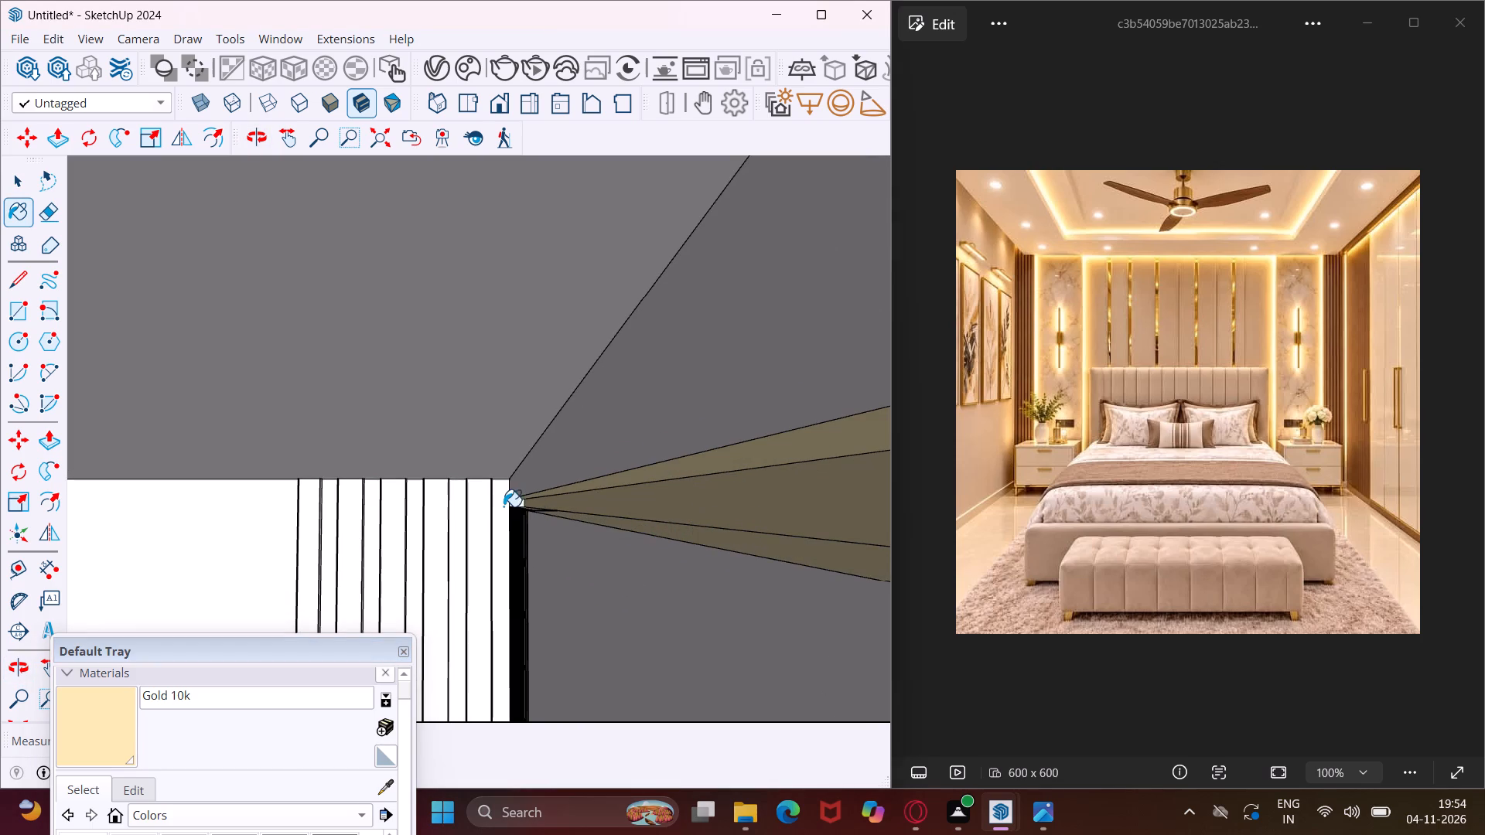
scroll(504, 506, "down", 3)
scroll(504, 506, "up", 11)
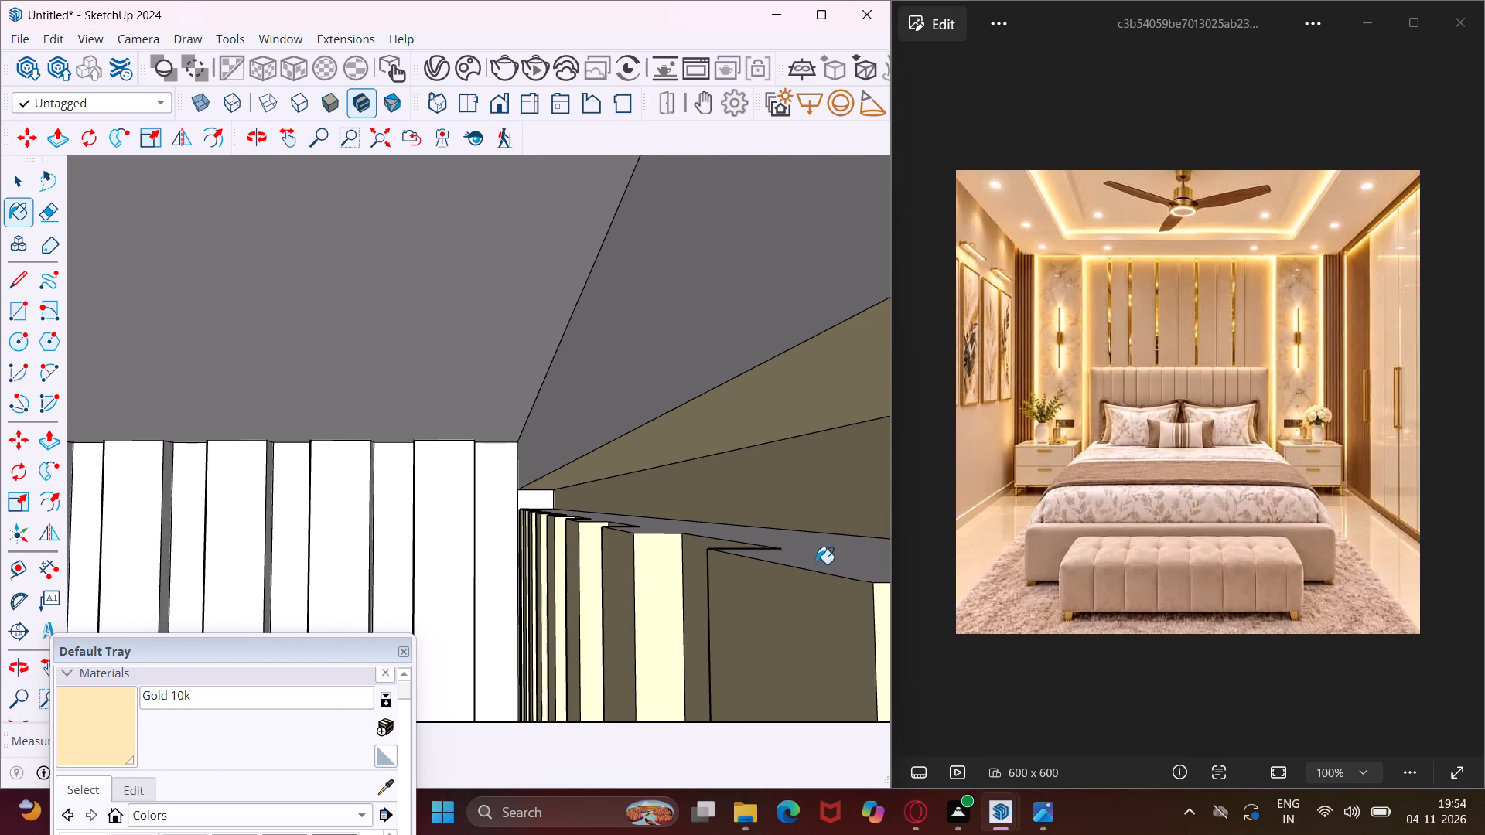
left_click(816, 564)
Paint the recessed strip faces wrapping around the top of the wardrobe's outer end panel with Gold 10k.
scroll(563, 546, "down", 11)
middle_click_drag(596, 549, 619, 455)
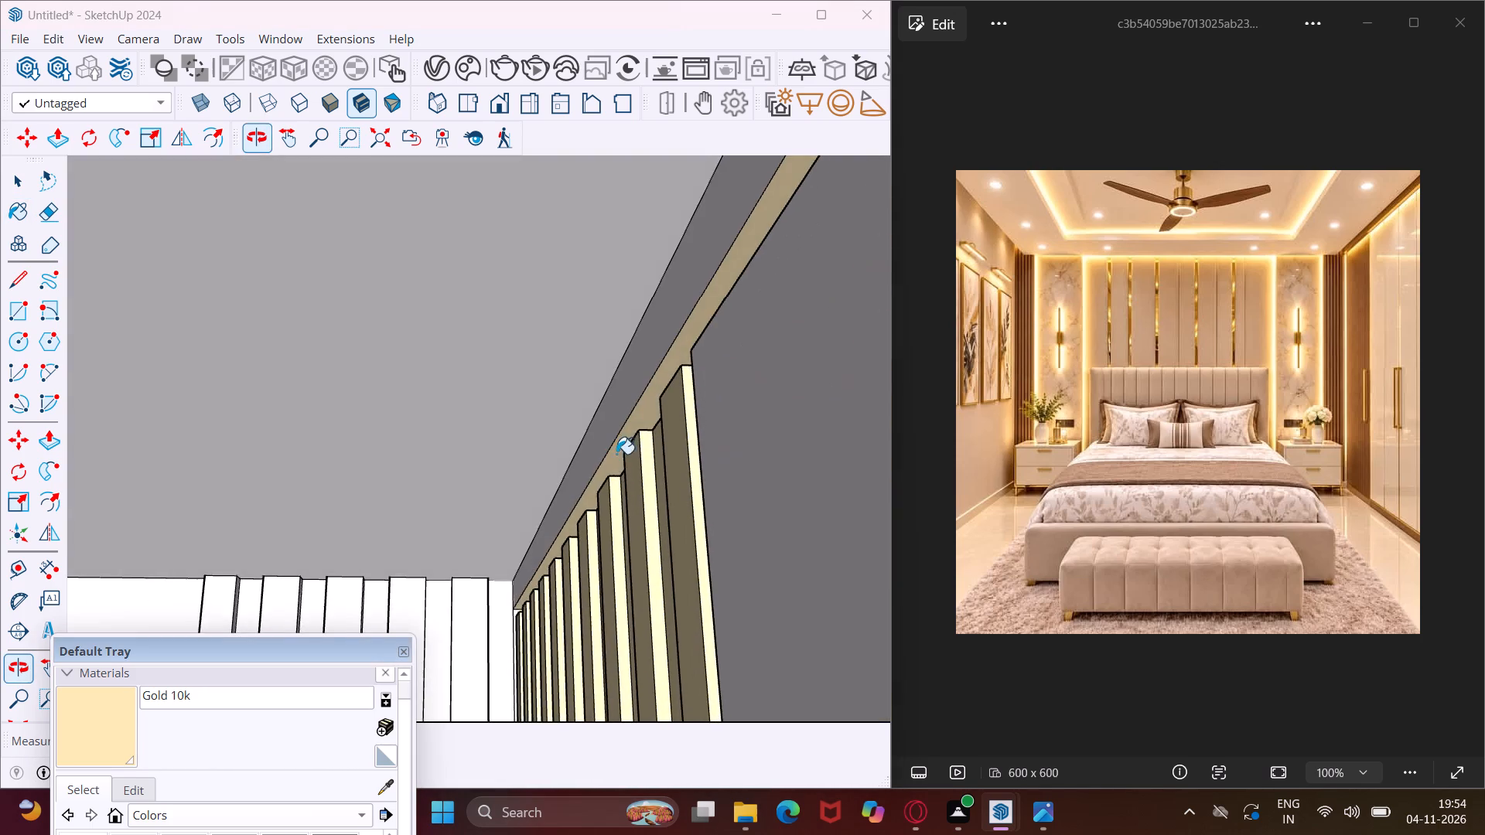
scroll(558, 499, "down", 20)
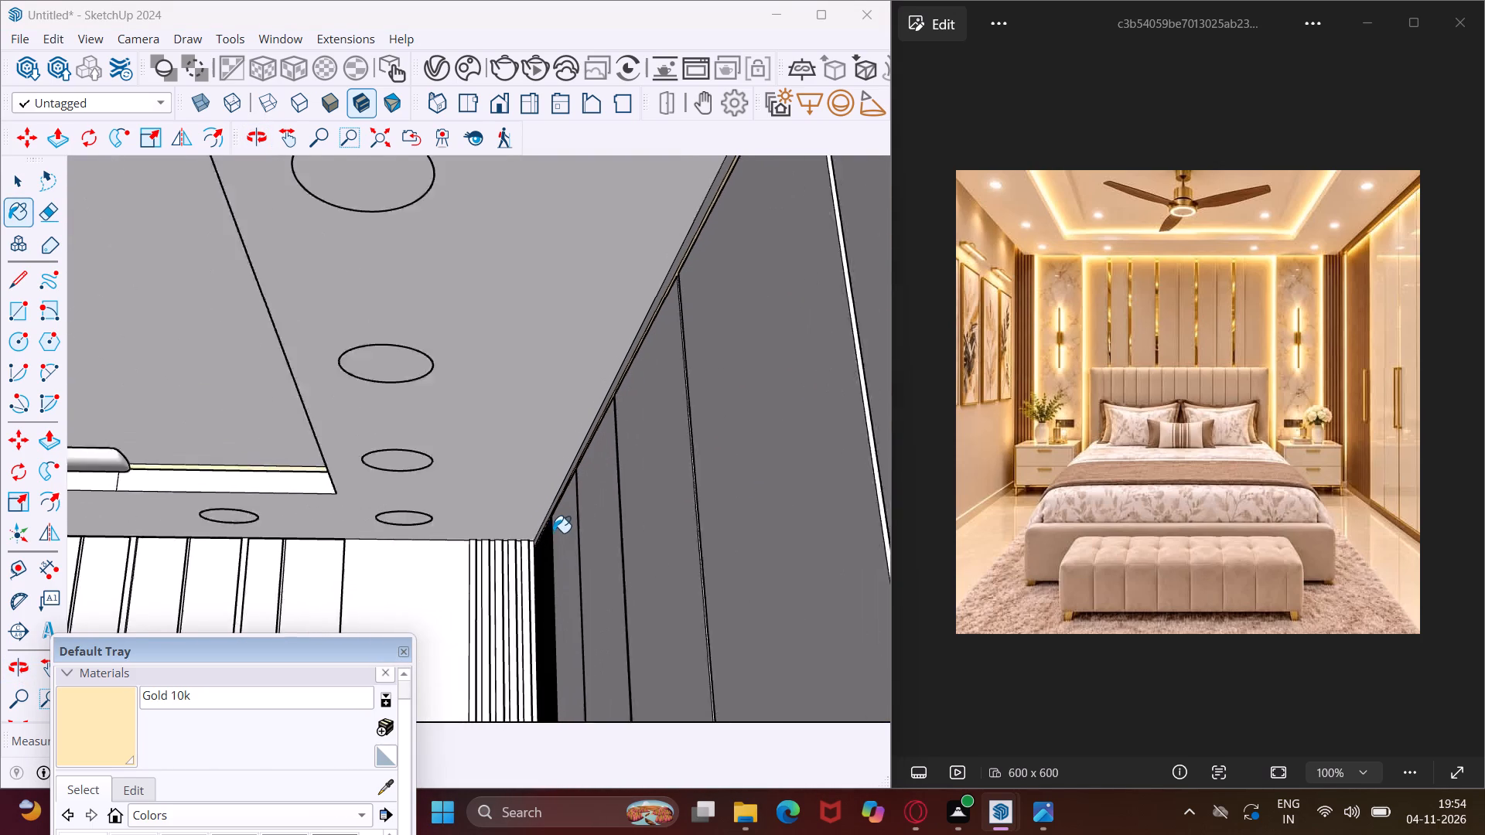
scroll(553, 533, "down", 2)
middle_click_drag(698, 343, 657, 437)
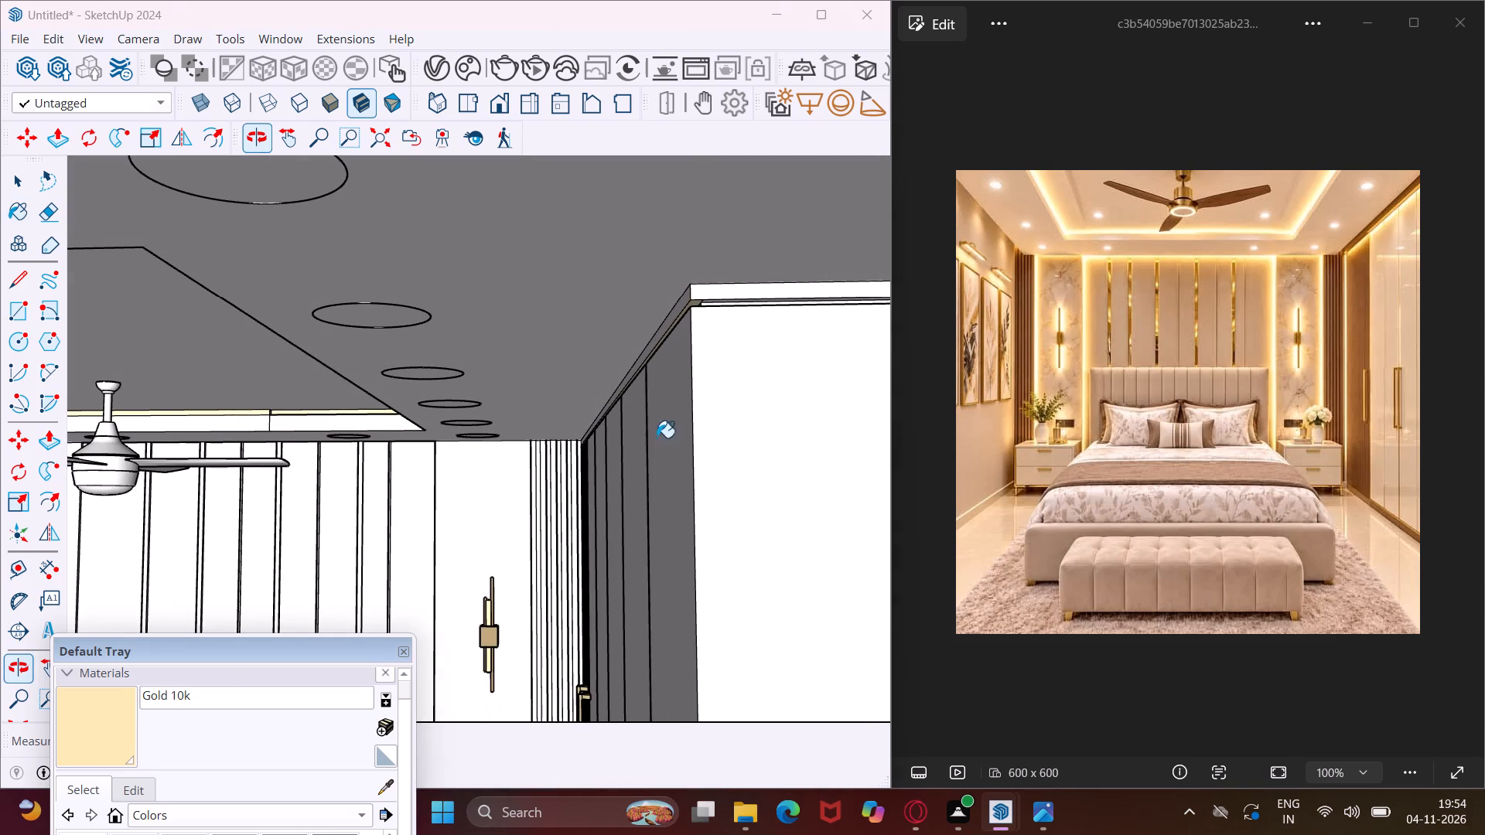
scroll(702, 312, "up", 16)
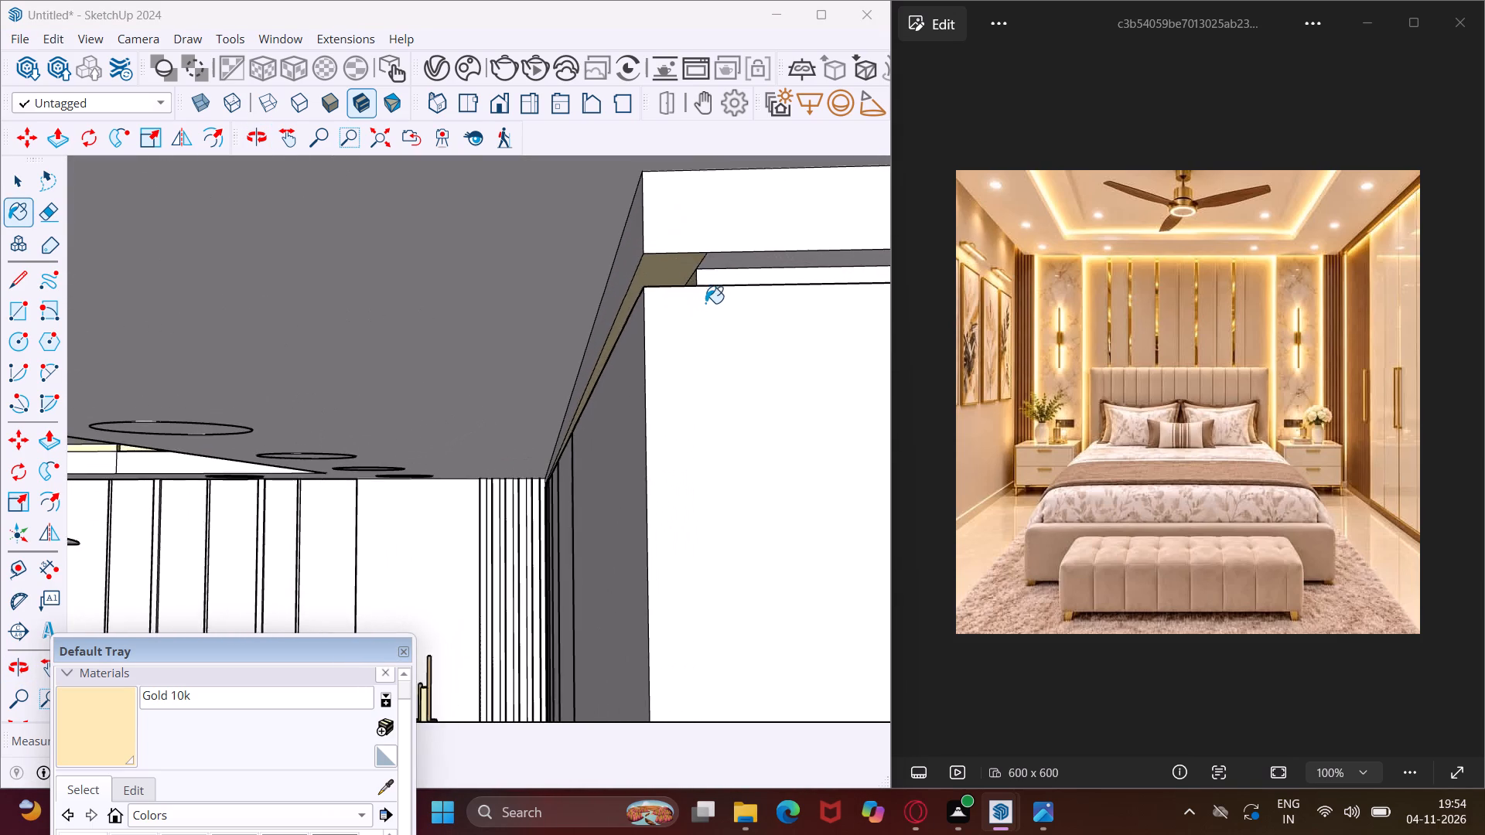
scroll(705, 303, "up", 4)
left_click(712, 273)
left_click(715, 247)
middle_click_drag(715, 250, 722, 287)
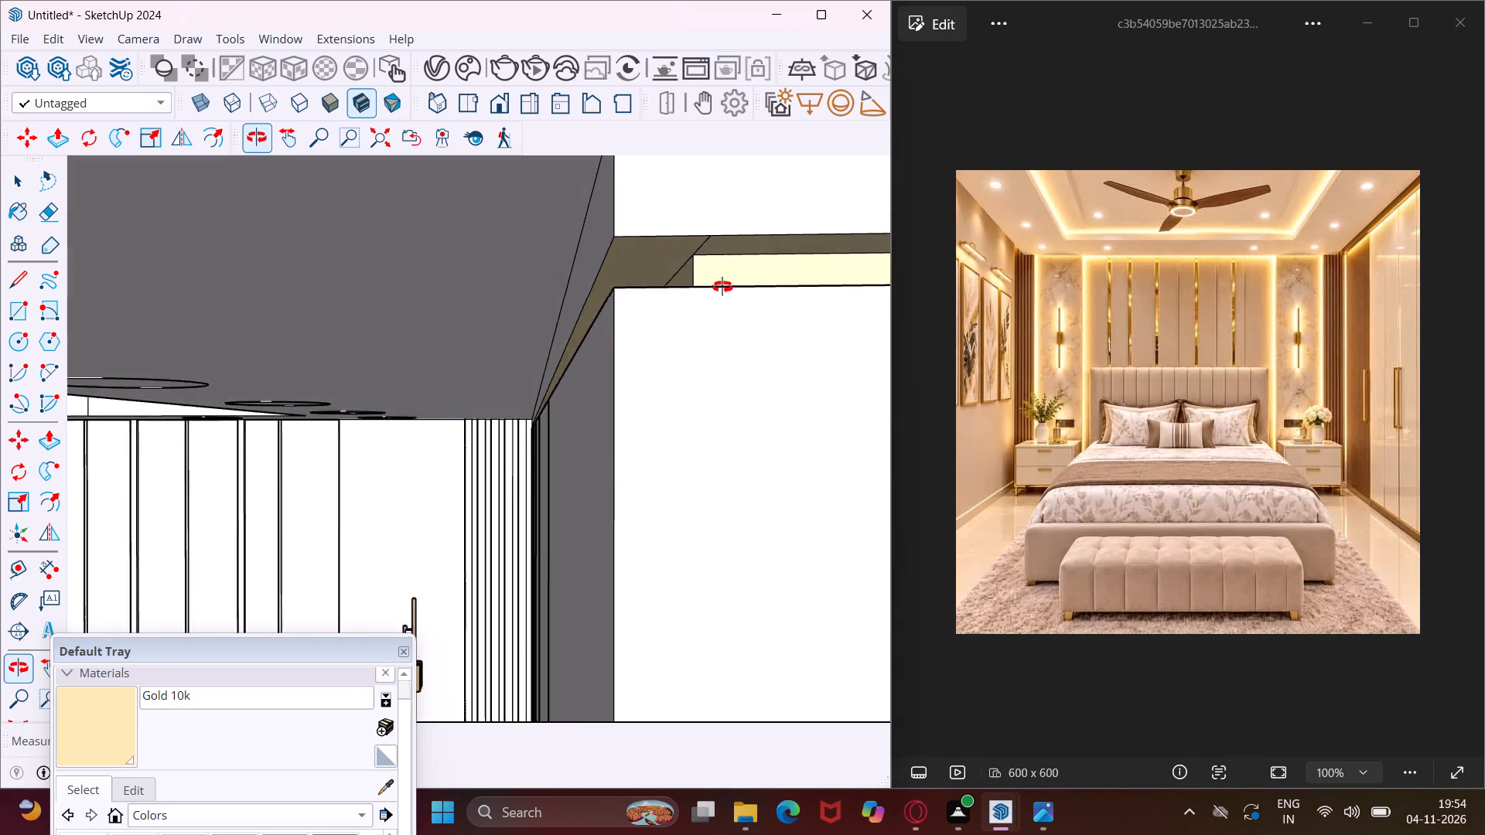
middle_click_drag(722, 287, 727, 315)
scroll(695, 289, "up", 5)
middle_click_drag(696, 292, 717, 355)
left_click(646, 301)
left_click(751, 289)
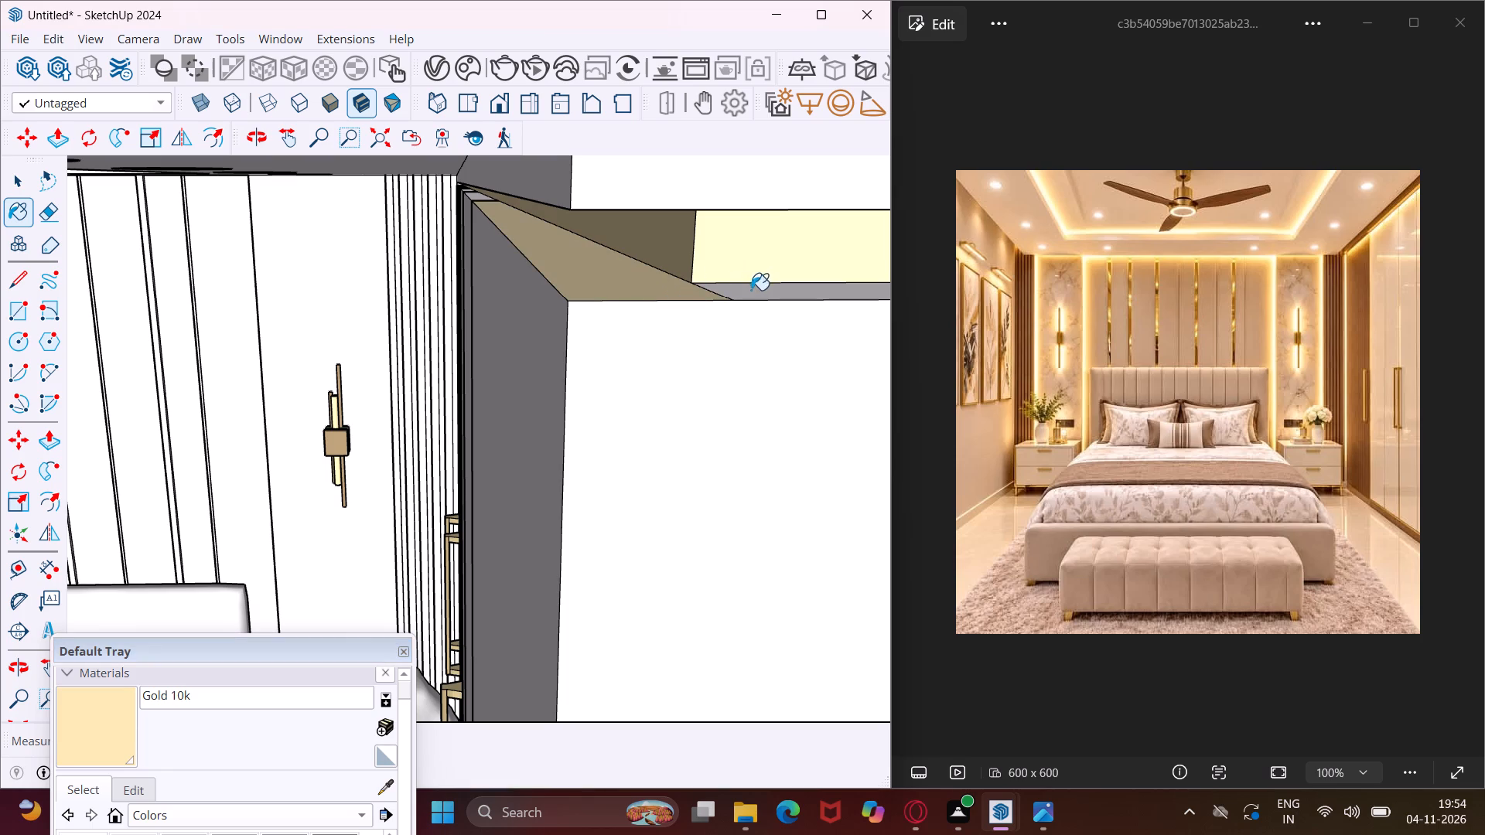
Paint the ledge and the inner faces of the wardrobe door groove nearest the outer end with Gold 10k.
middle_click_drag(514, 322, 784, 231)
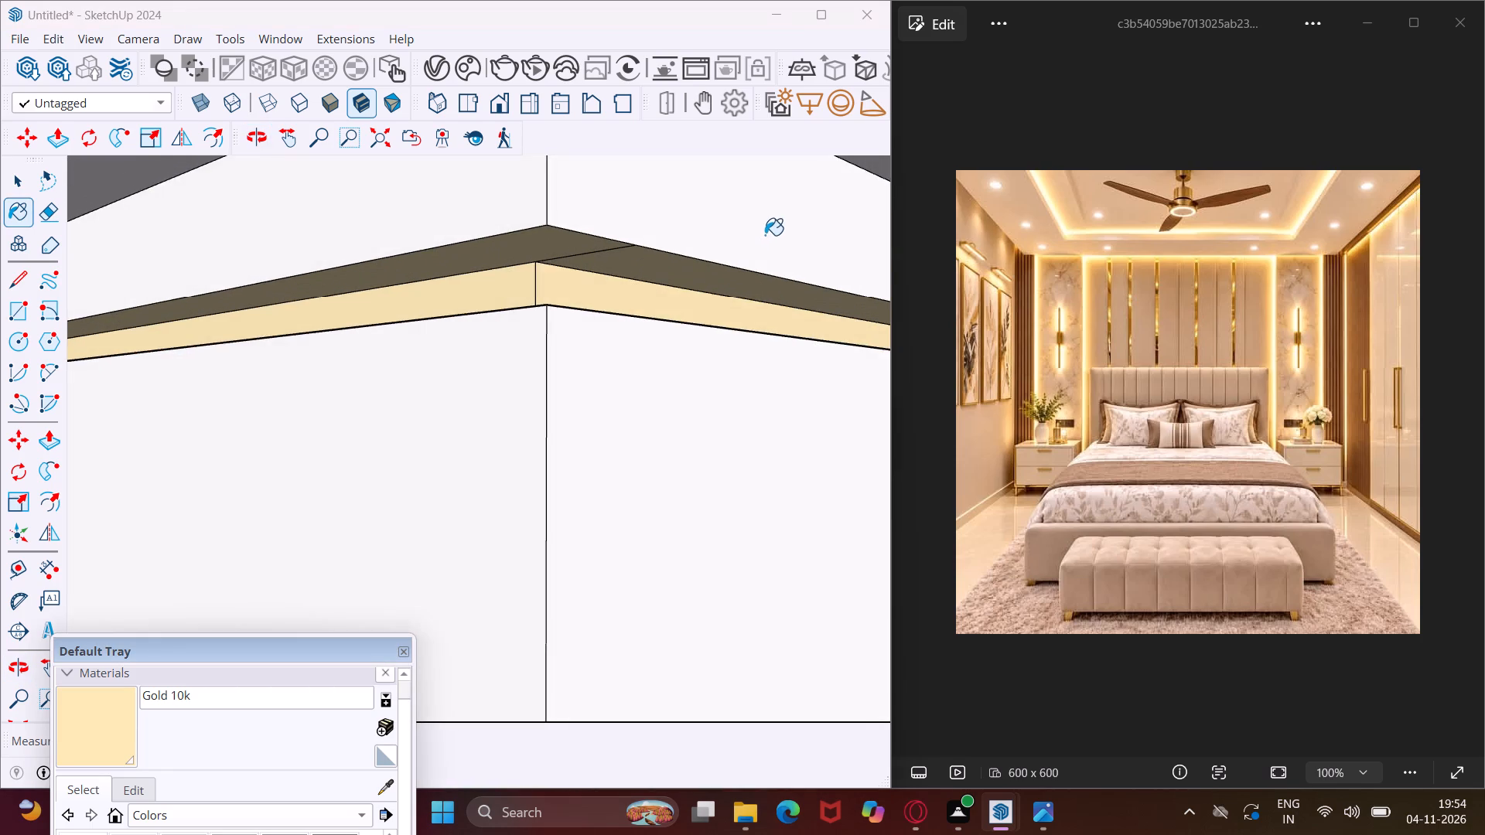
scroll(765, 235, "down", 12)
scroll(353, 390, "down", 4)
scroll(122, 383, "up", 3)
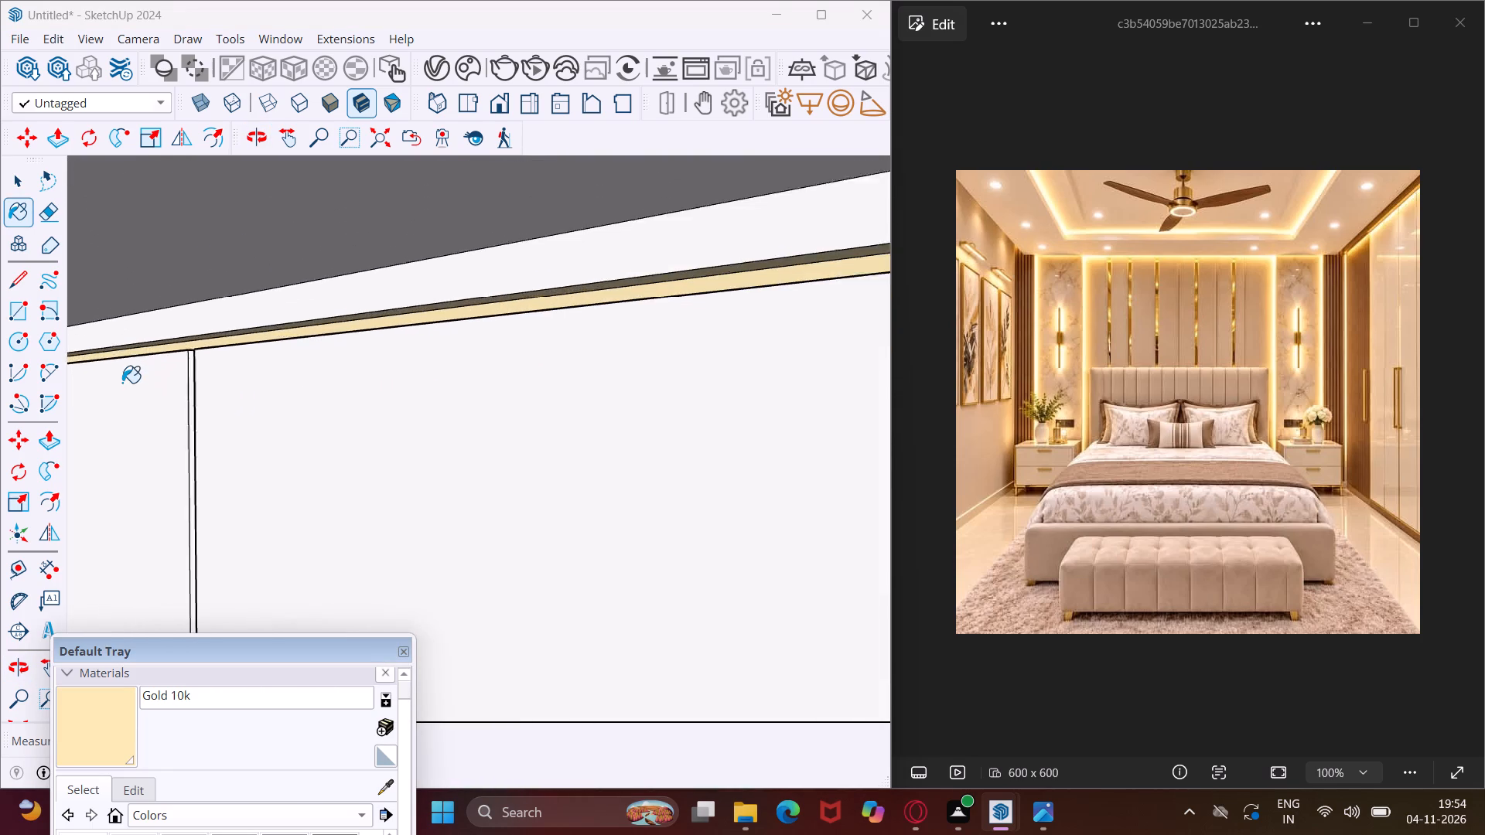
scroll(122, 383, "up", 8)
scroll(212, 346, "up", 9)
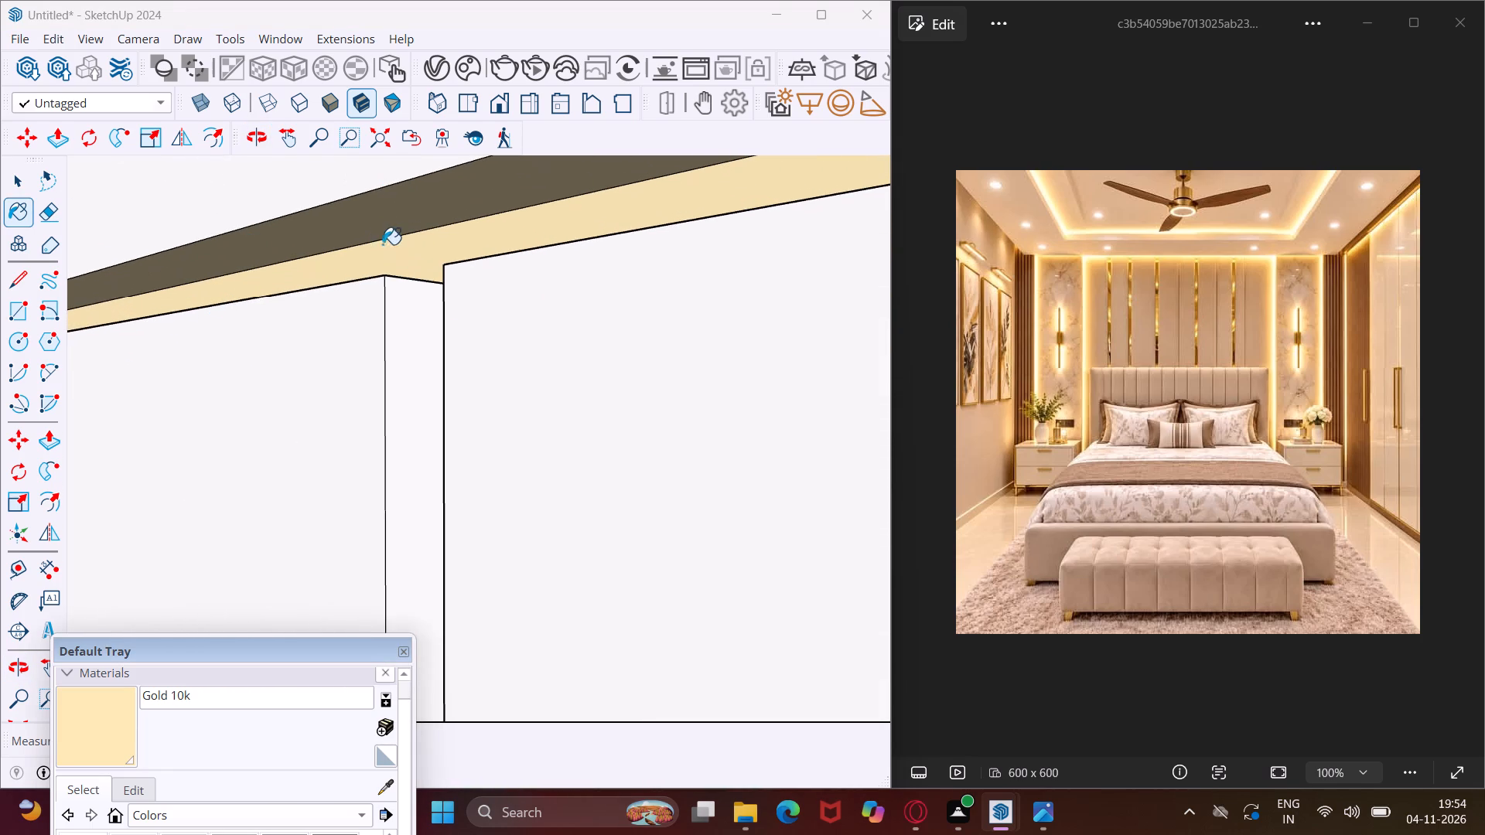
middle_click_drag(383, 244, 459, 310)
scroll(428, 267, "up", 7)
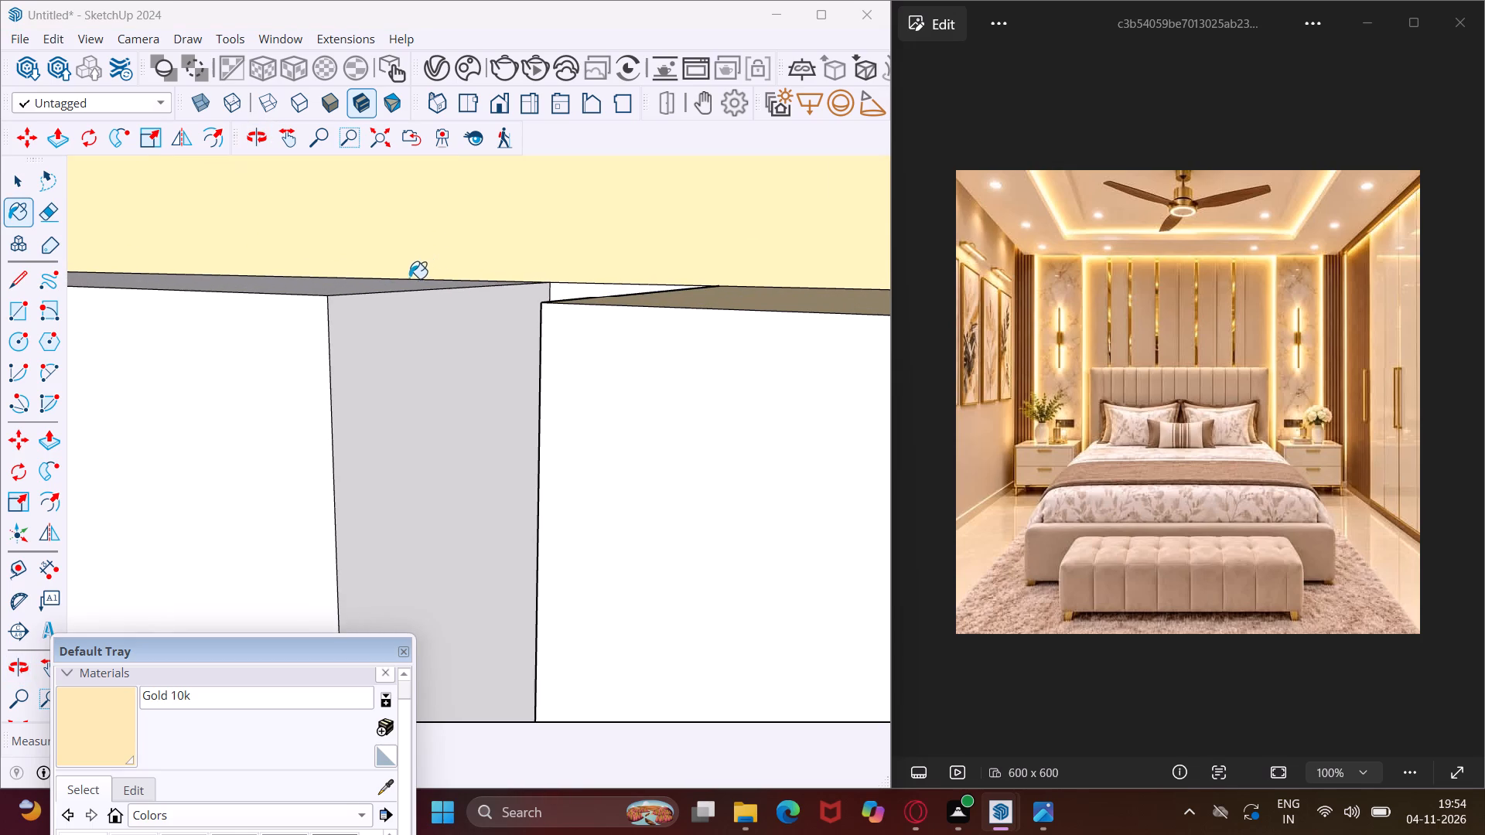
left_click(406, 282)
left_click(408, 374)
middle_click_drag(441, 369, 683, 329)
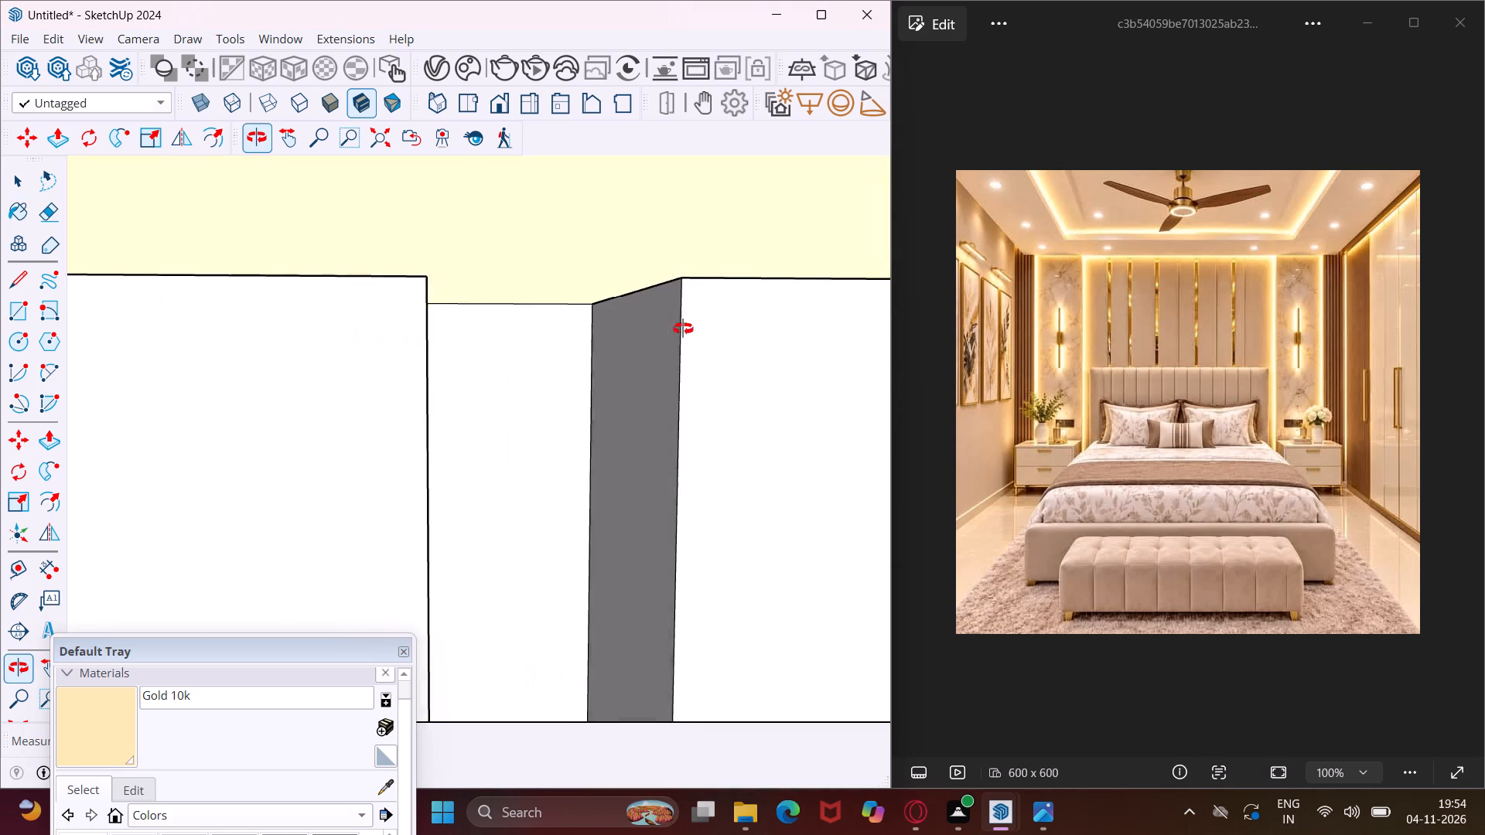
middle_click_drag(683, 329, 704, 329)
left_click(551, 372)
left_click(638, 369)
Paint the back and both side faces of the second vertical groove between the wardrobe doors with Gold 10k.
scroll(613, 358, "down", 6)
middle_click_drag(614, 363, 597, 350)
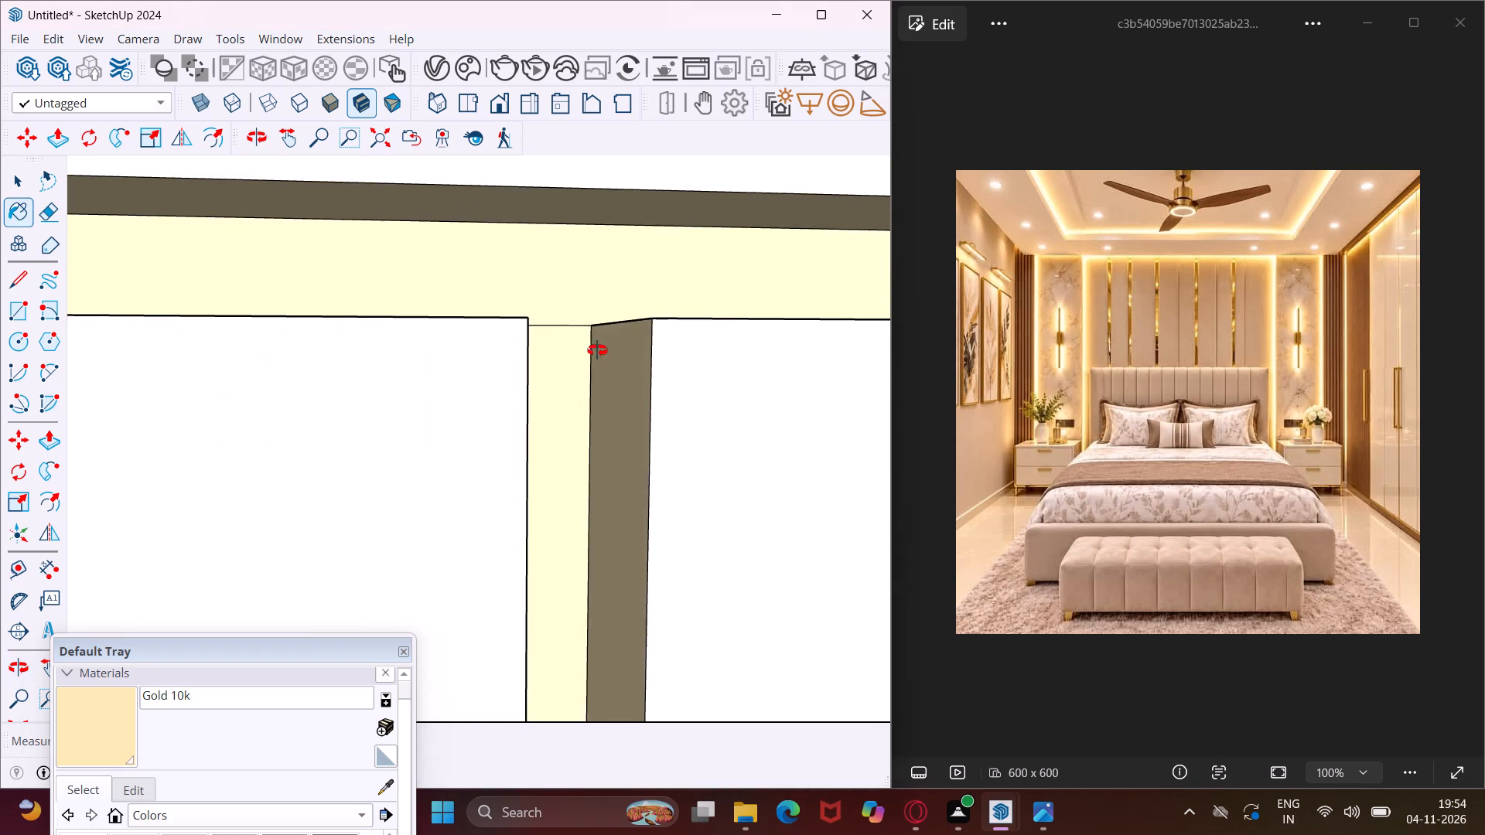
middle_click_drag(597, 350, 350, 322)
scroll(350, 322, "down", 6)
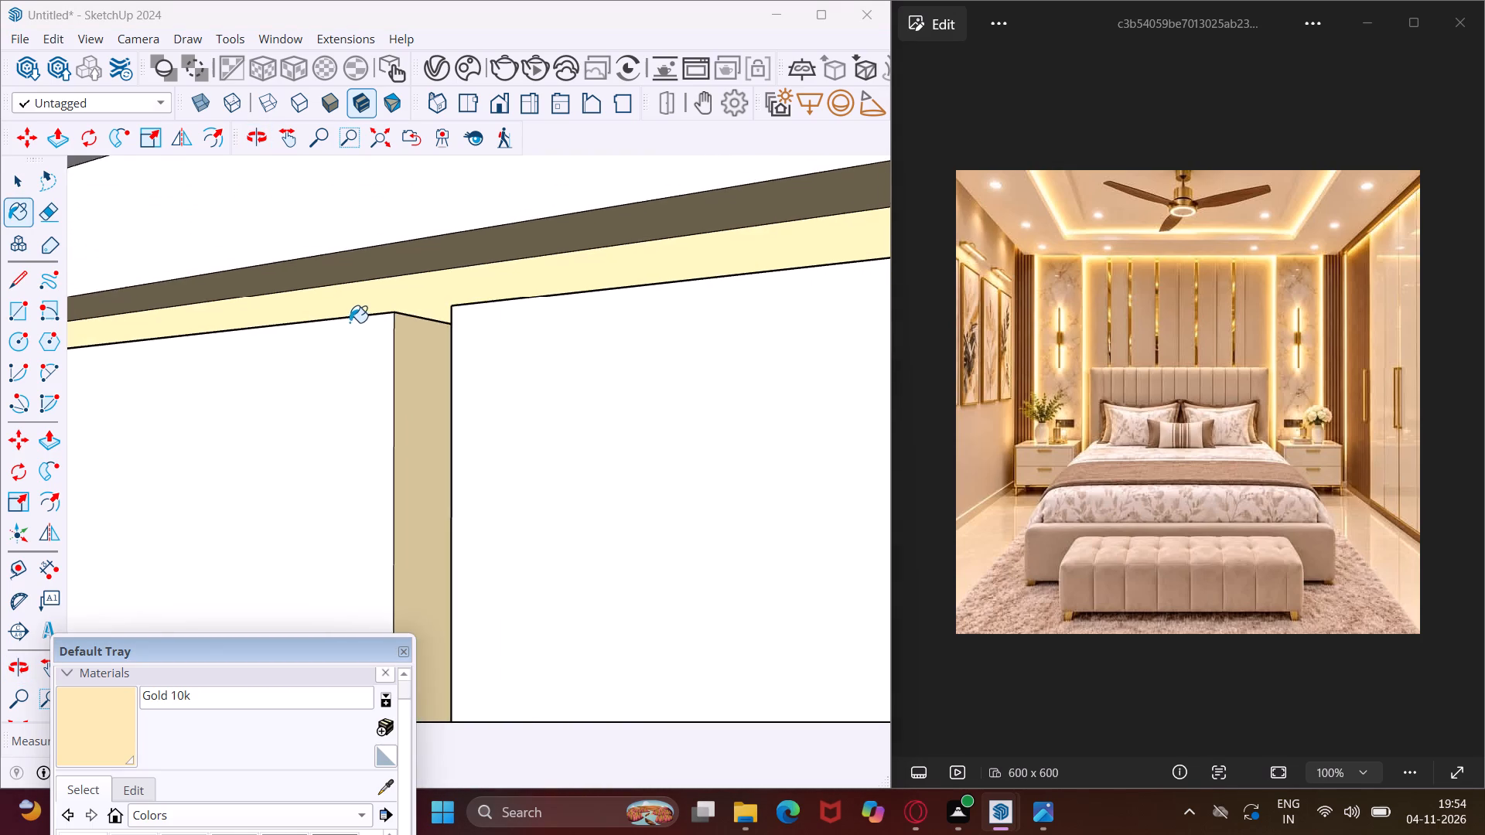
scroll(307, 320, "down", 10)
scroll(200, 323, "down", 9)
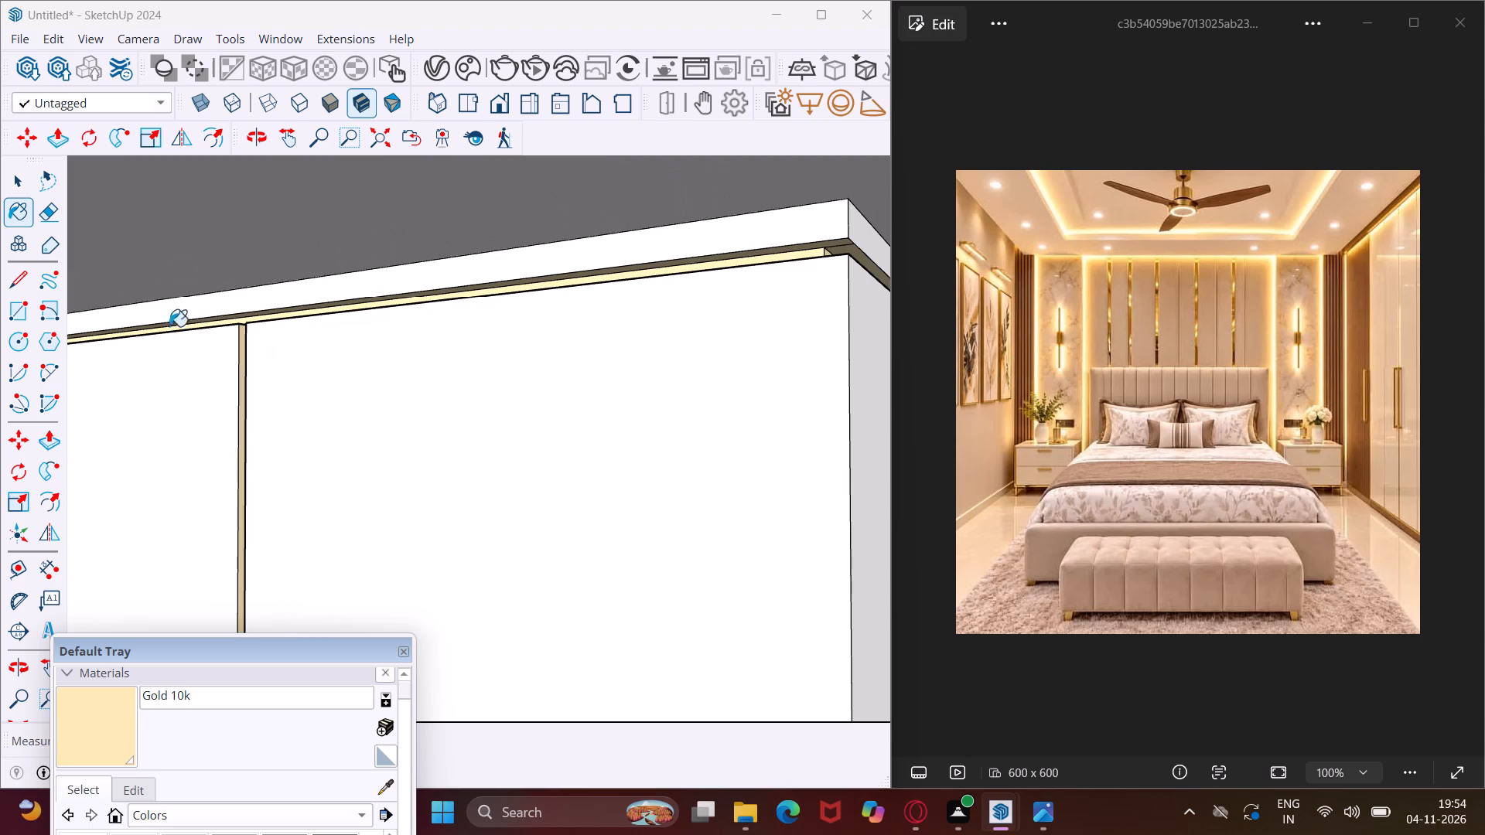
left_click(282, 150)
left_click_drag(176, 381, 405, 407)
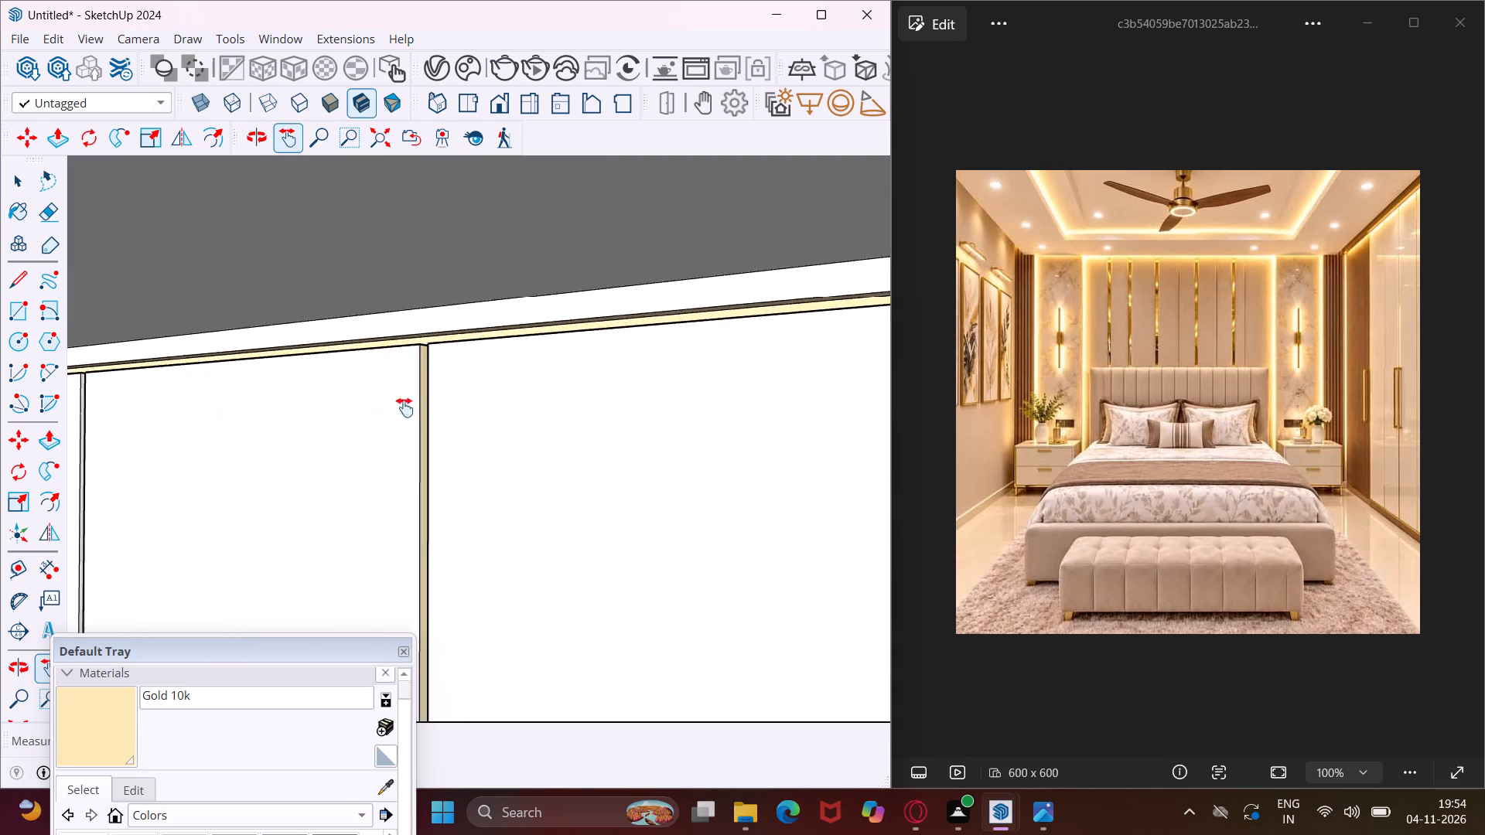
left_click_drag(405, 407, 847, 484)
left_click_drag(259, 509, 289, 509)
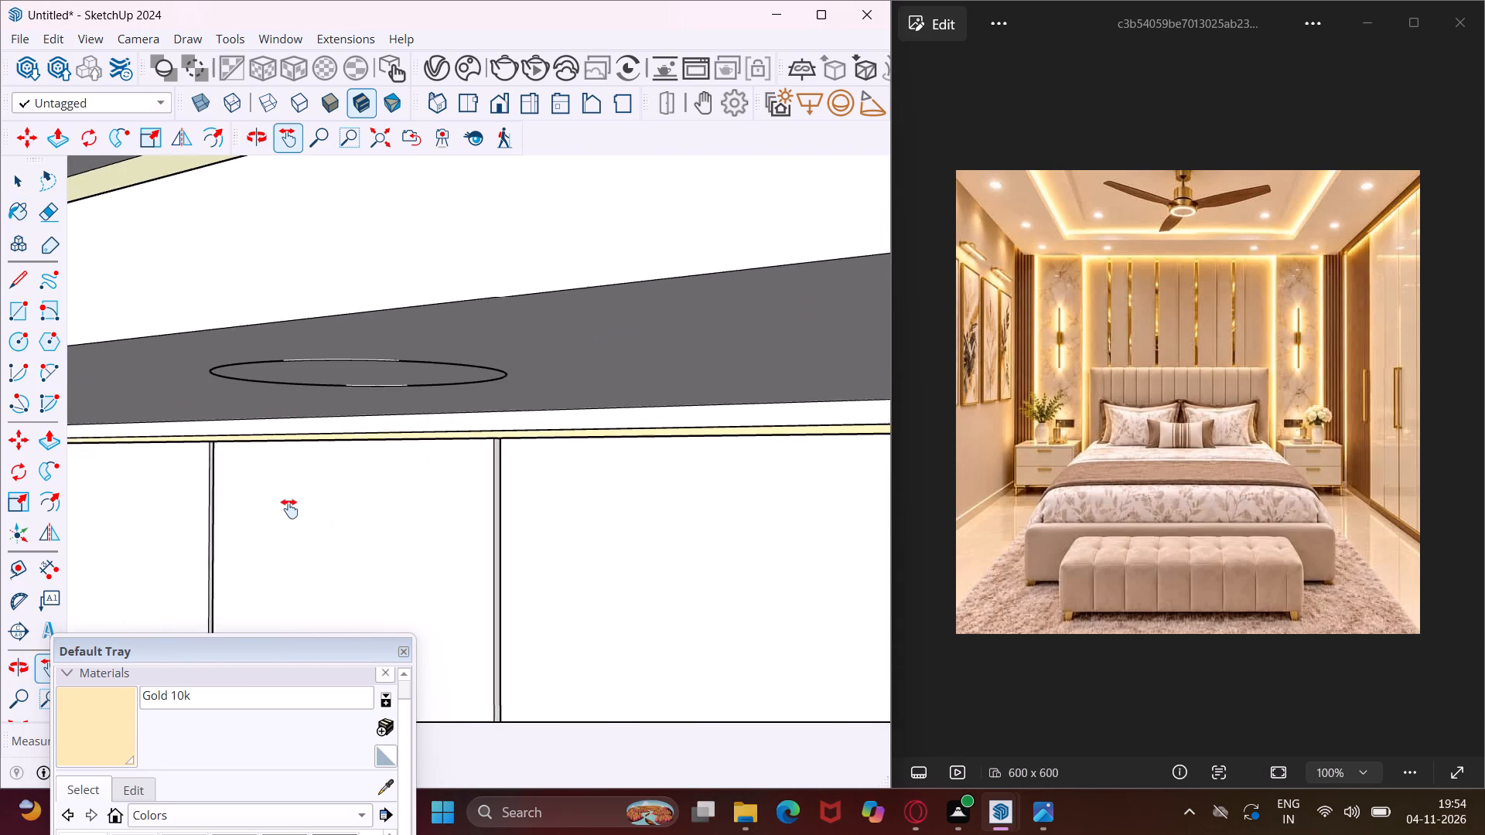
left_click_drag(289, 509, 425, 463)
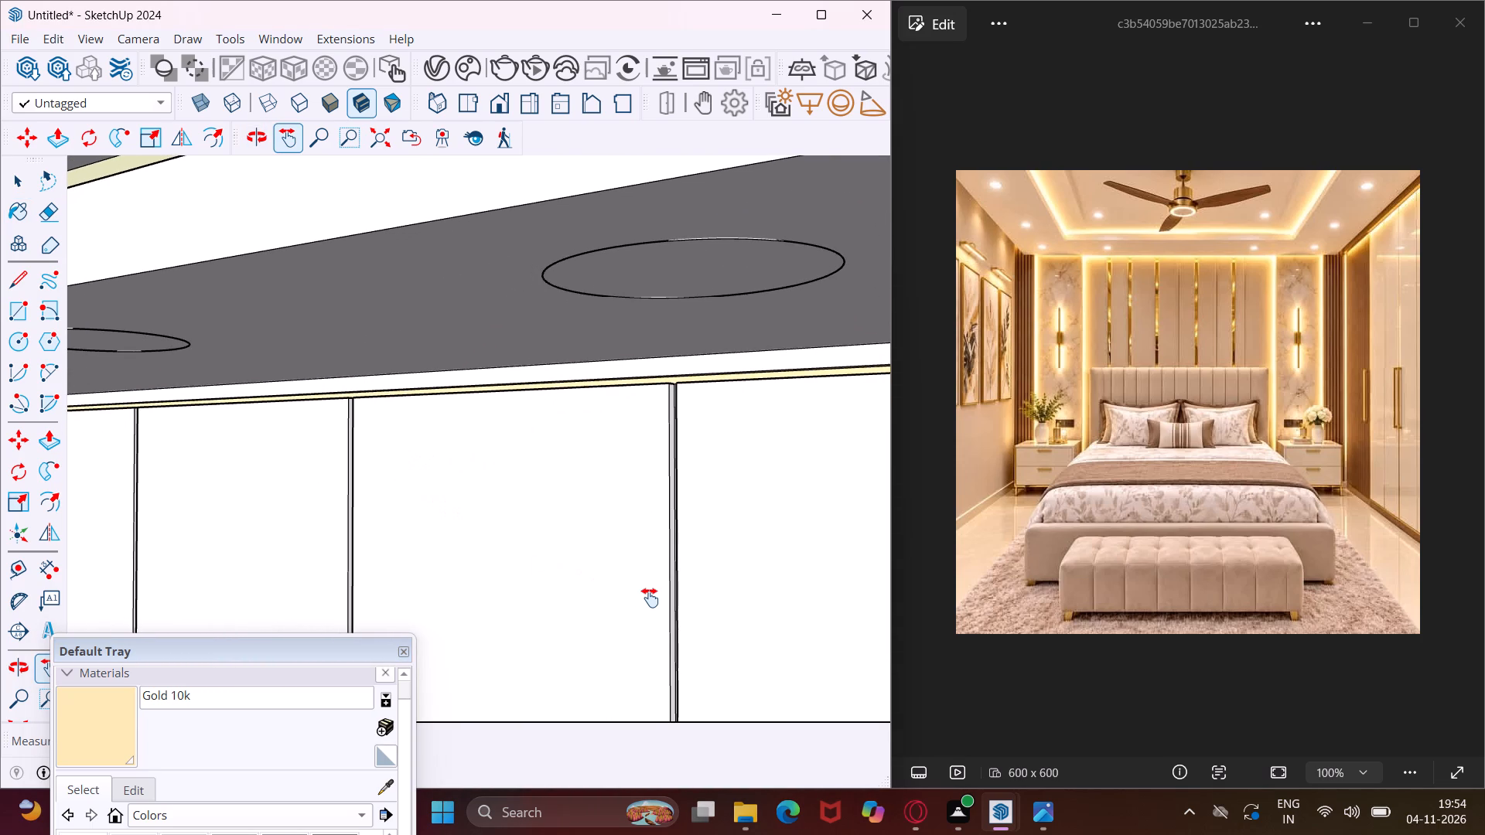
scroll(650, 598, "up", 9)
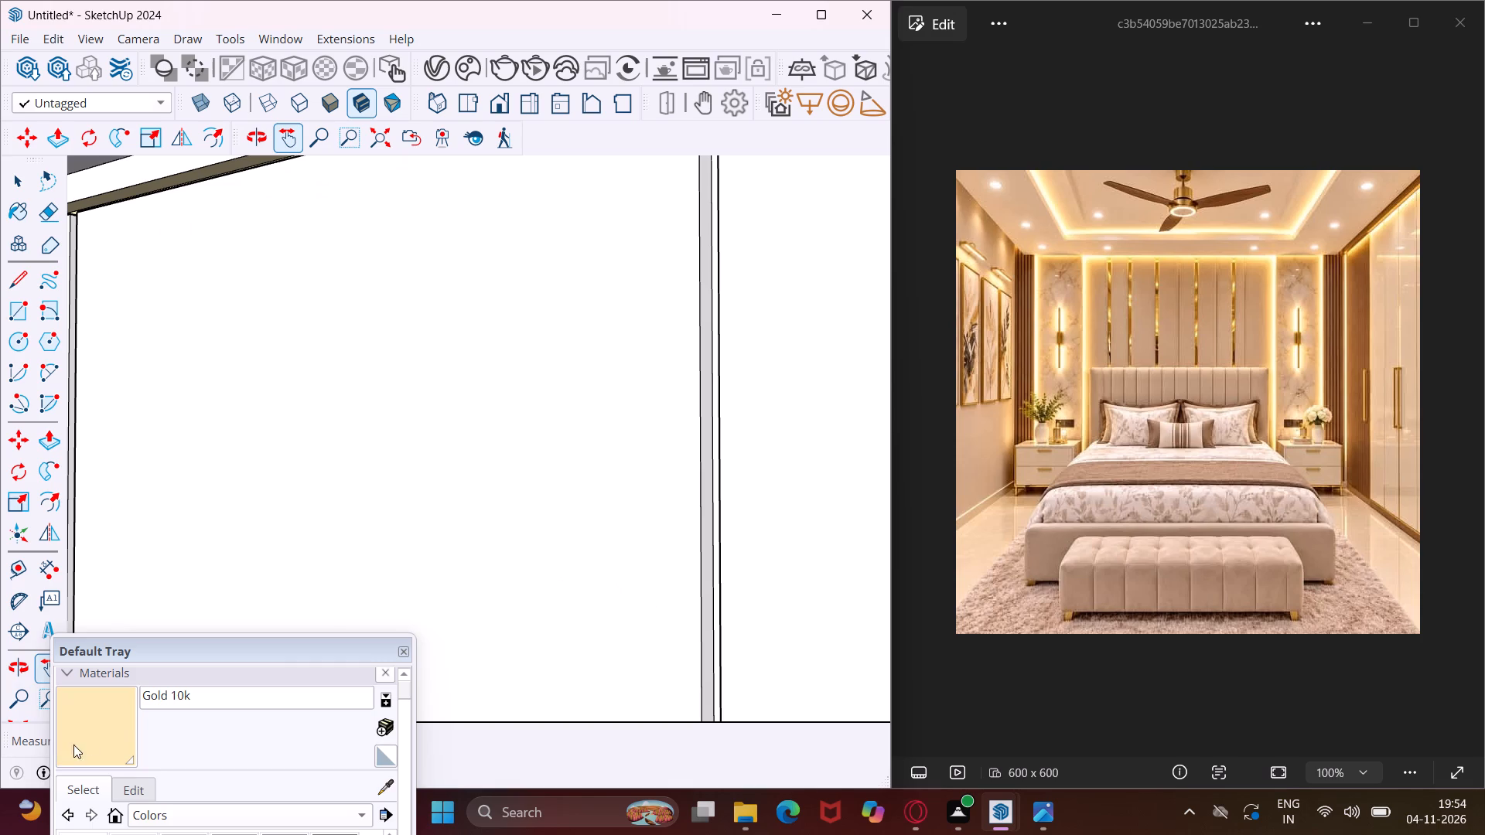
left_click(94, 732)
scroll(699, 574, "up", 4)
left_click(709, 544)
middle_click_drag(709, 544, 753, 552)
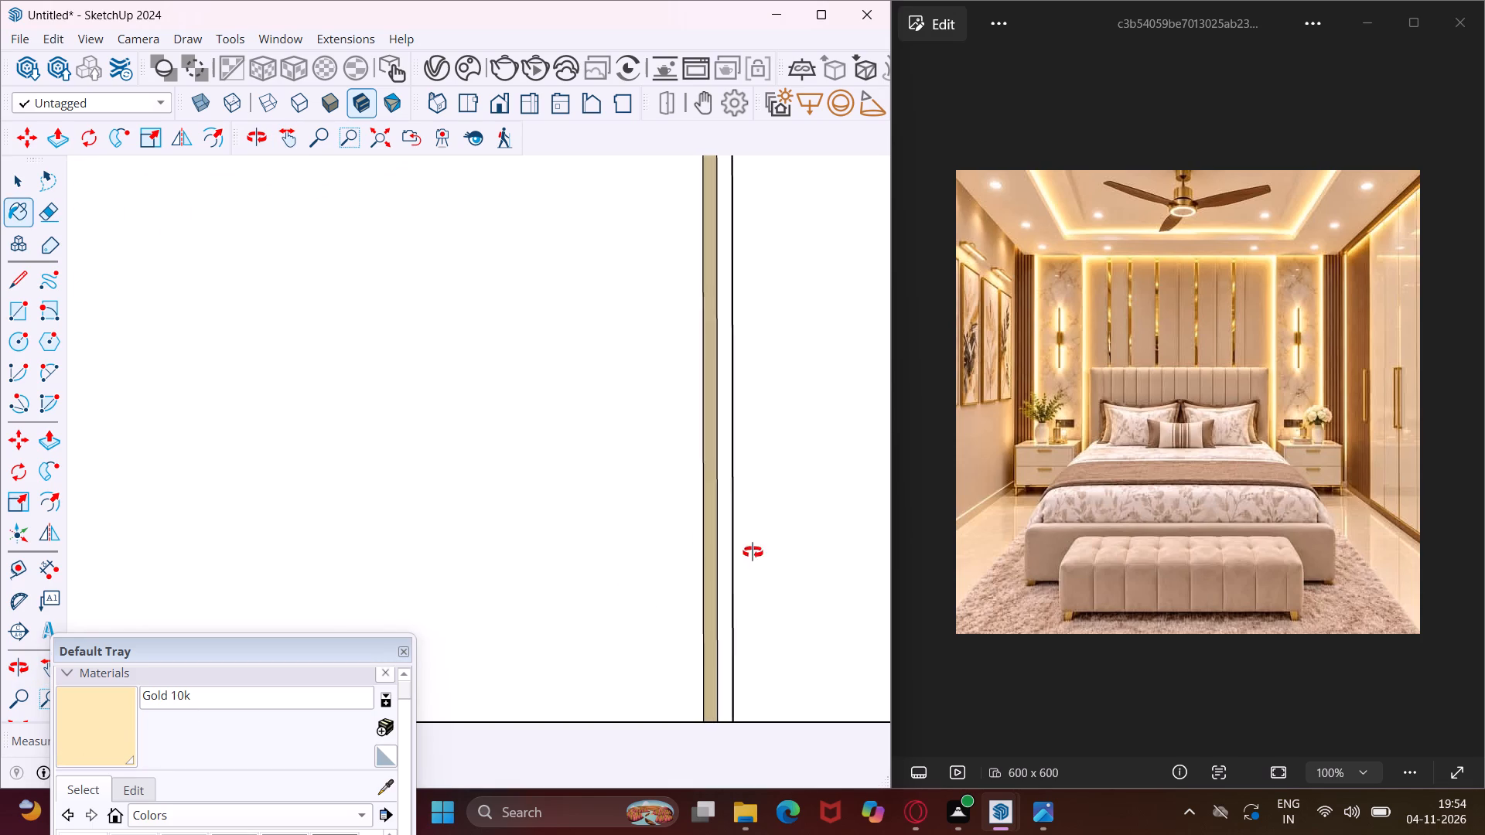
middle_click_drag(753, 552, 861, 581)
scroll(742, 551, "up", 3)
left_click(722, 550)
middle_click_drag(732, 550, 767, 555)
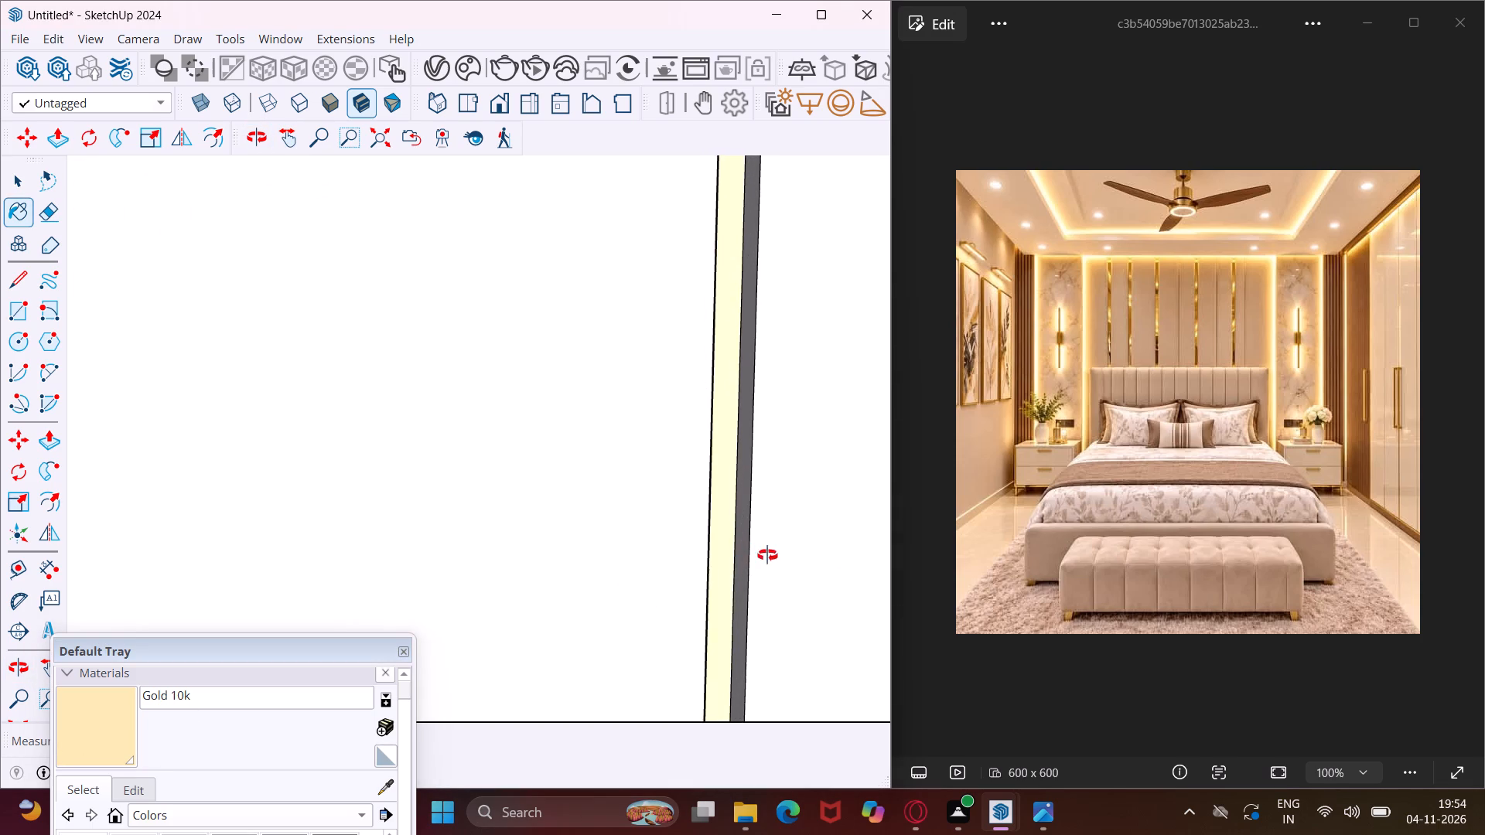
middle_click_drag(767, 555, 825, 567)
left_click(756, 545)
Paint the back and side faces of the third vertical groove between the wardrobe doors with Gold 10k.
scroll(787, 492, "down", 3)
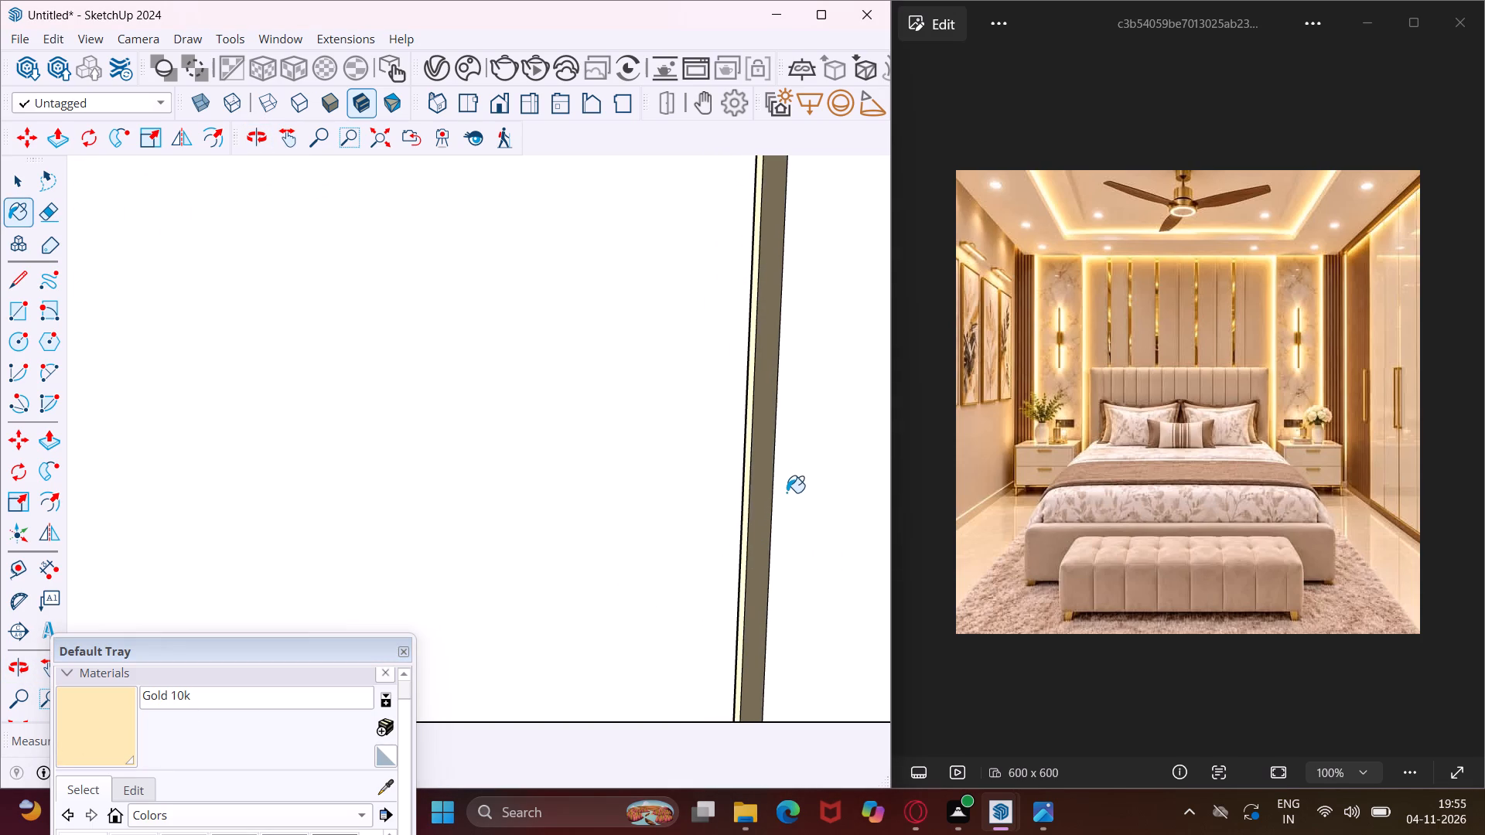
left_click(278, 141)
left_click_drag(262, 298, 495, 284)
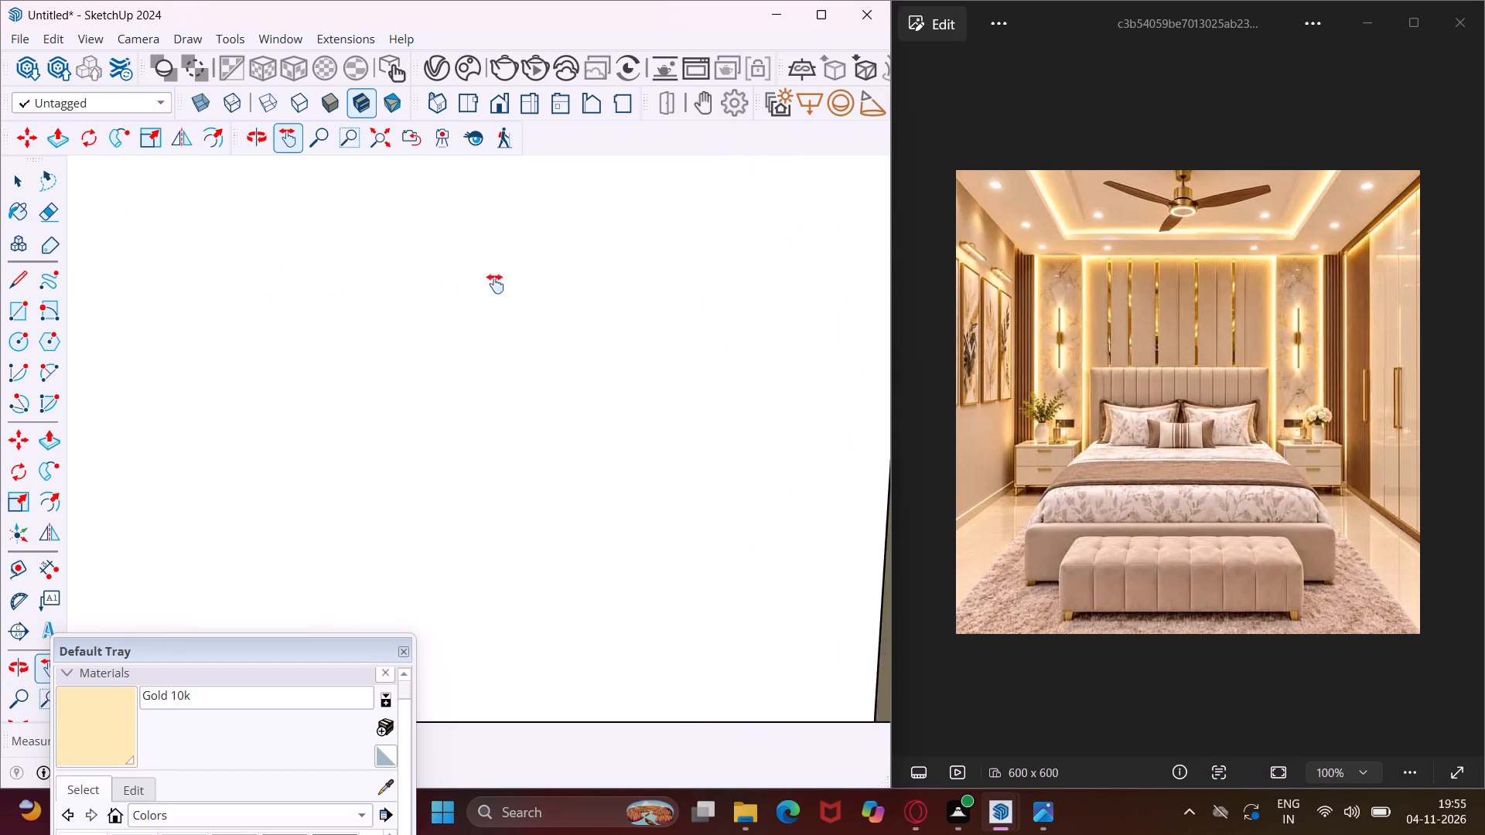
left_click_drag(495, 284, 882, 247)
left_click_drag(338, 412, 824, 341)
left_click_drag(161, 504, 364, 475)
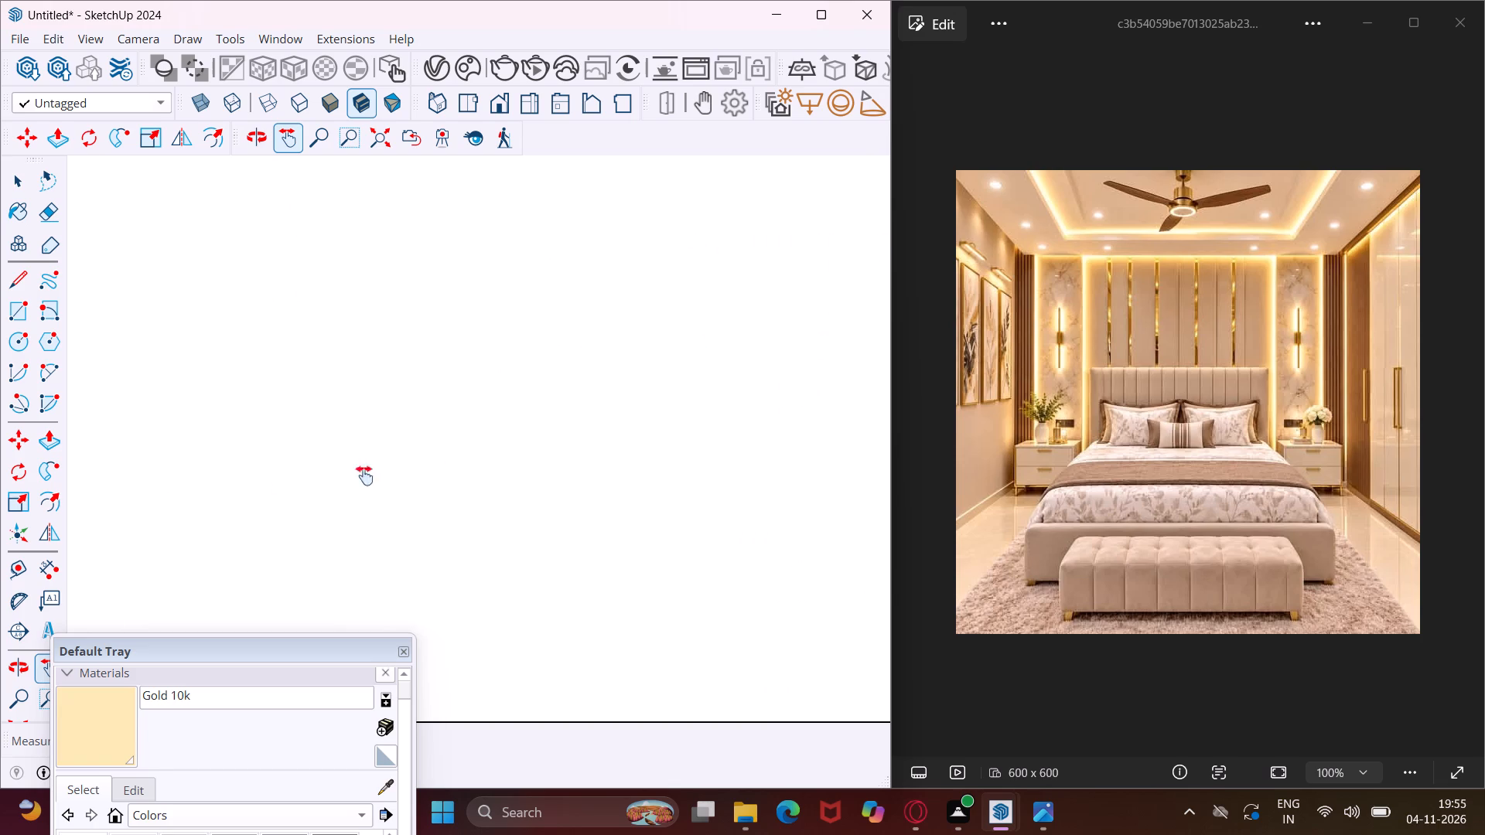
left_click_drag(364, 475, 707, 448)
left_click(101, 755)
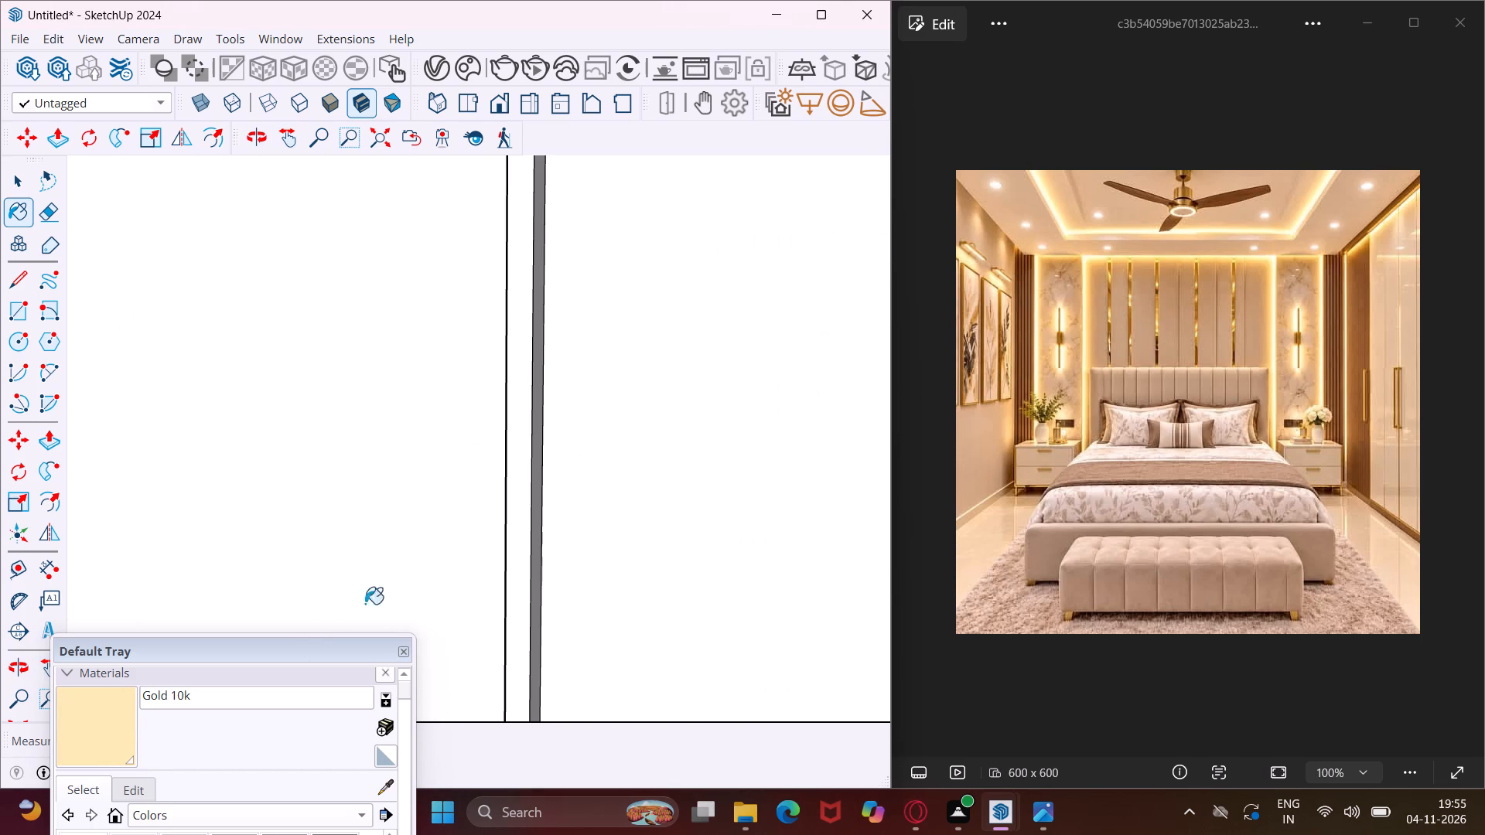
scroll(421, 567, "up", 4)
left_click(563, 513)
left_click(588, 520)
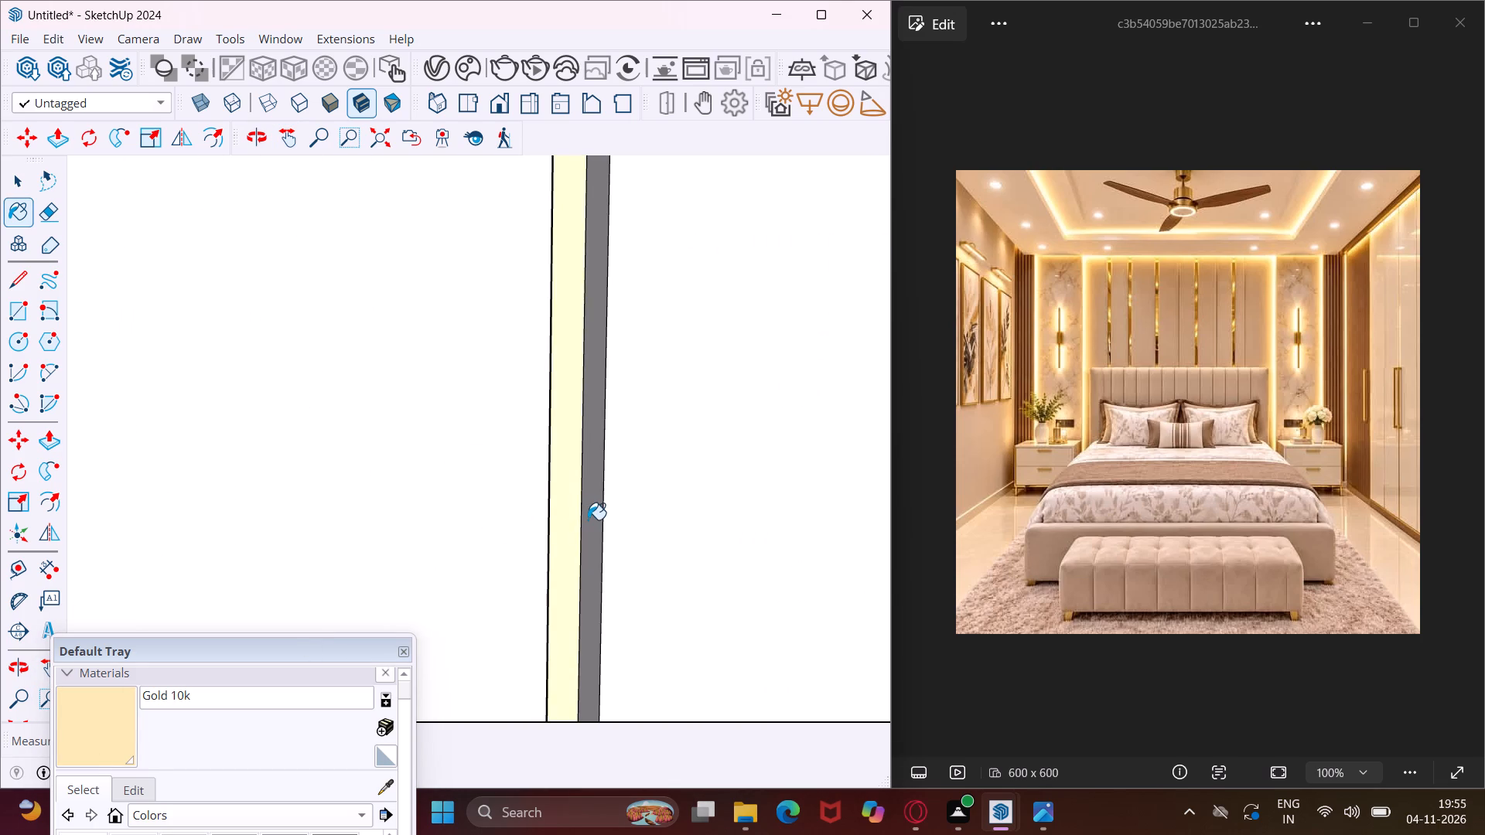
middle_click_drag(588, 520, 340, 533)
left_click(524, 554)
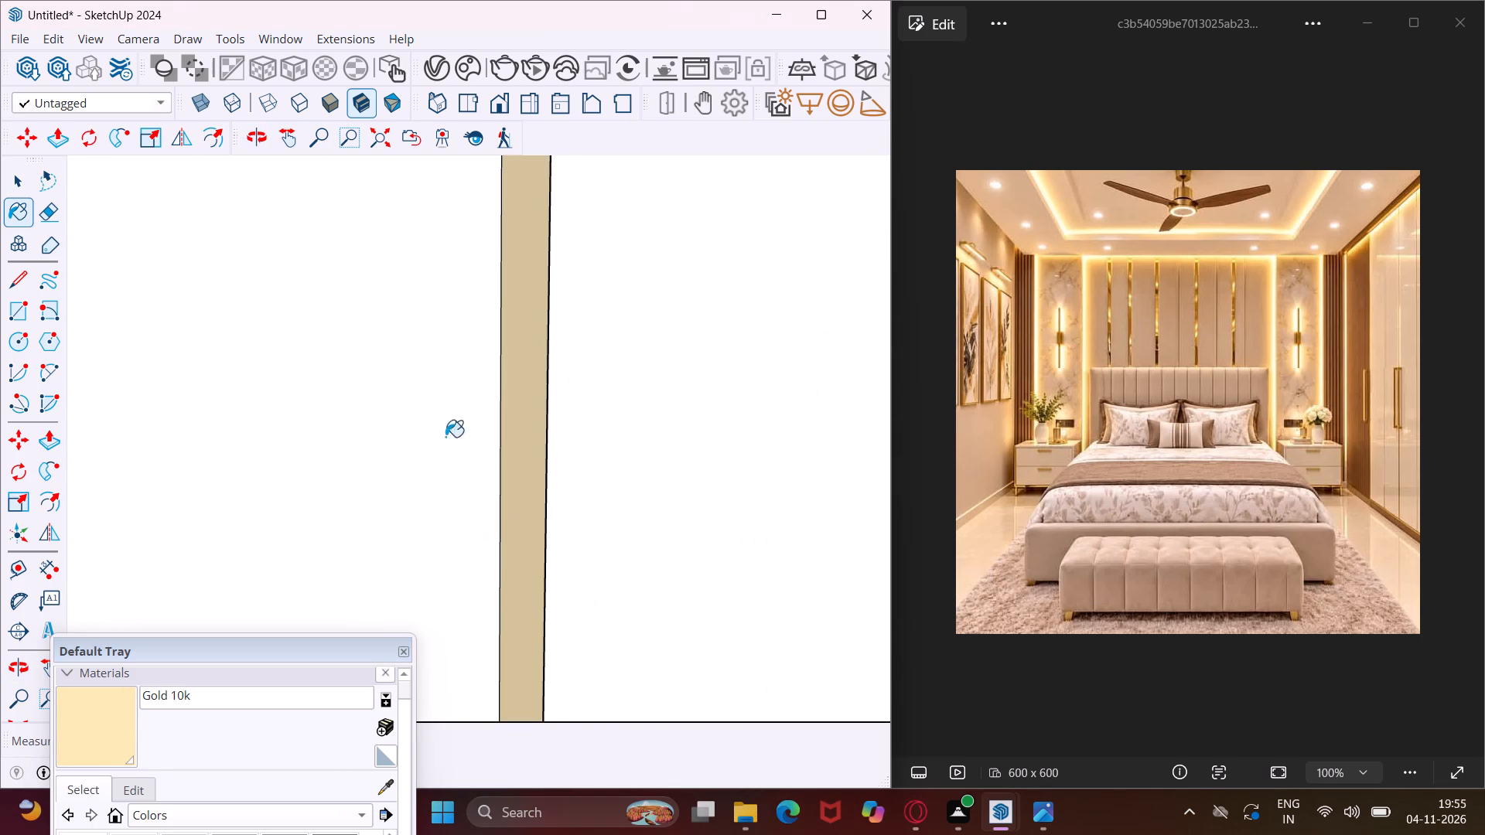
Paint the back and side faces of the fourth vertical groove between the wardrobe doors with Gold 10k.
left_click(294, 138)
left_click_drag(297, 247, 926, 377)
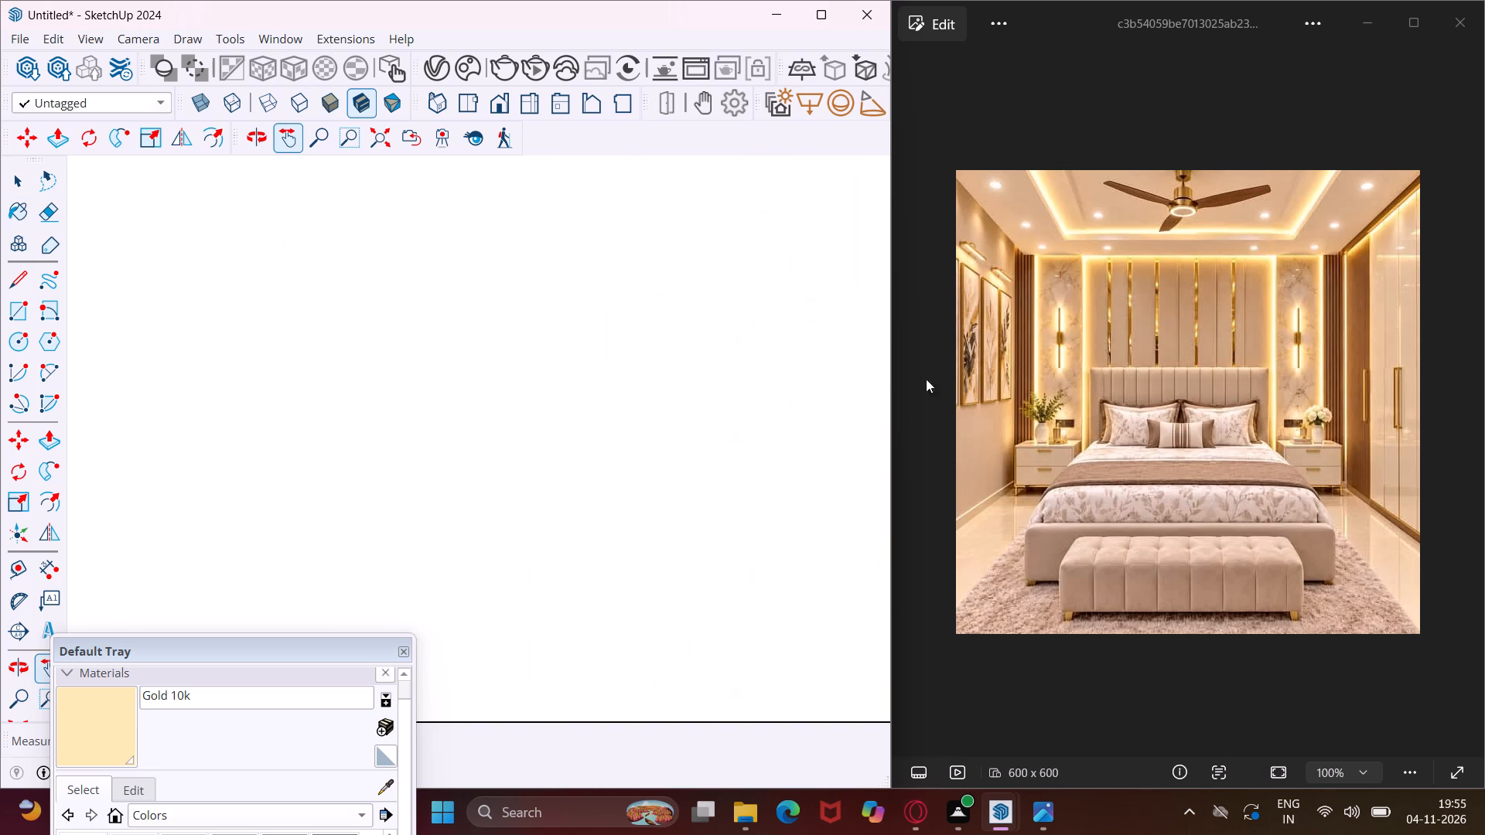
scroll(534, 441, "down", 3)
left_click_drag(308, 424, 970, 256)
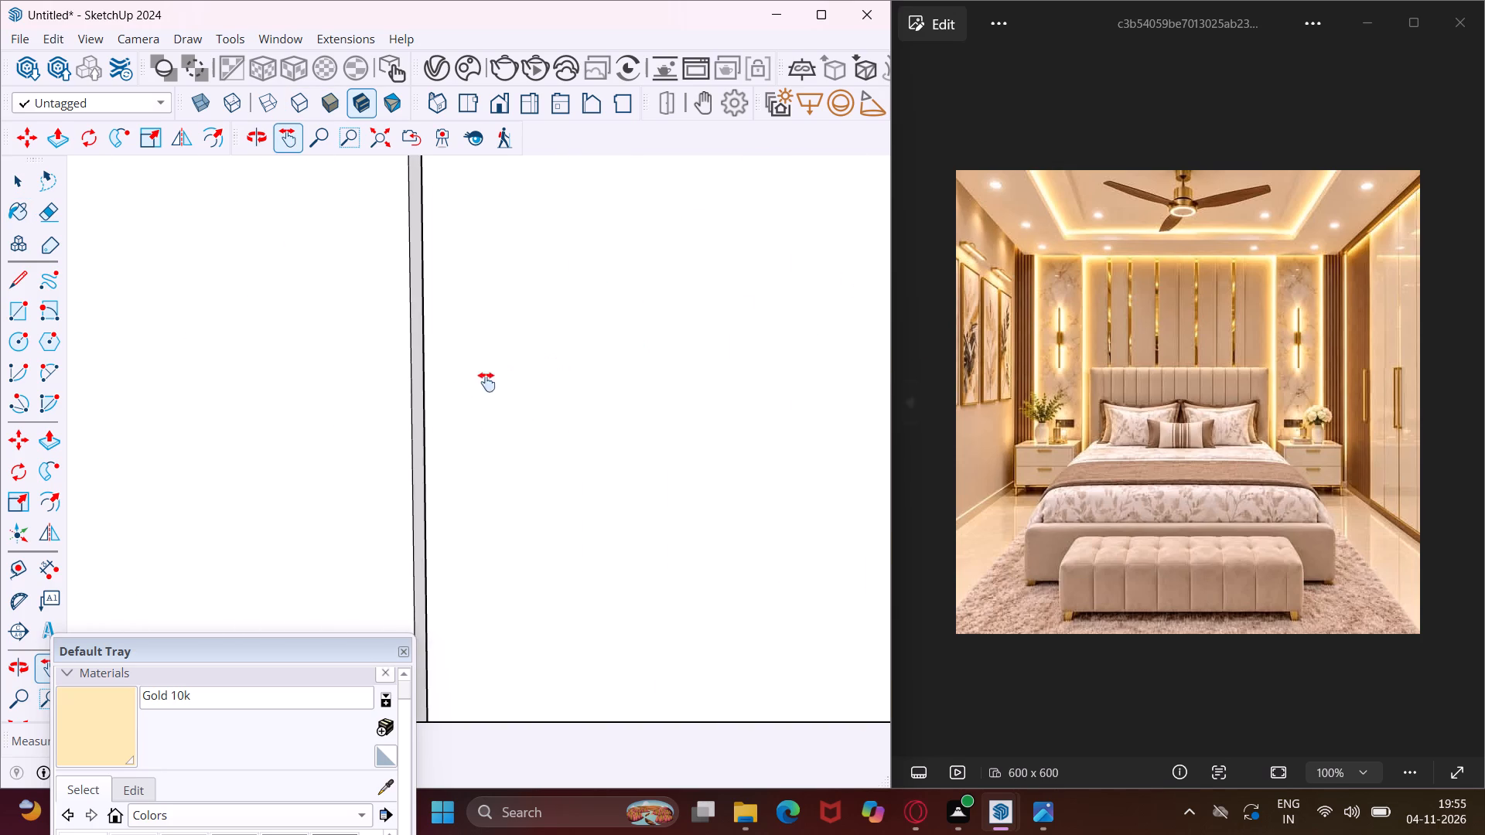
left_click_drag(413, 401, 493, 401)
scroll(524, 404, "up", 4)
middle_click_drag(524, 404, 643, 414)
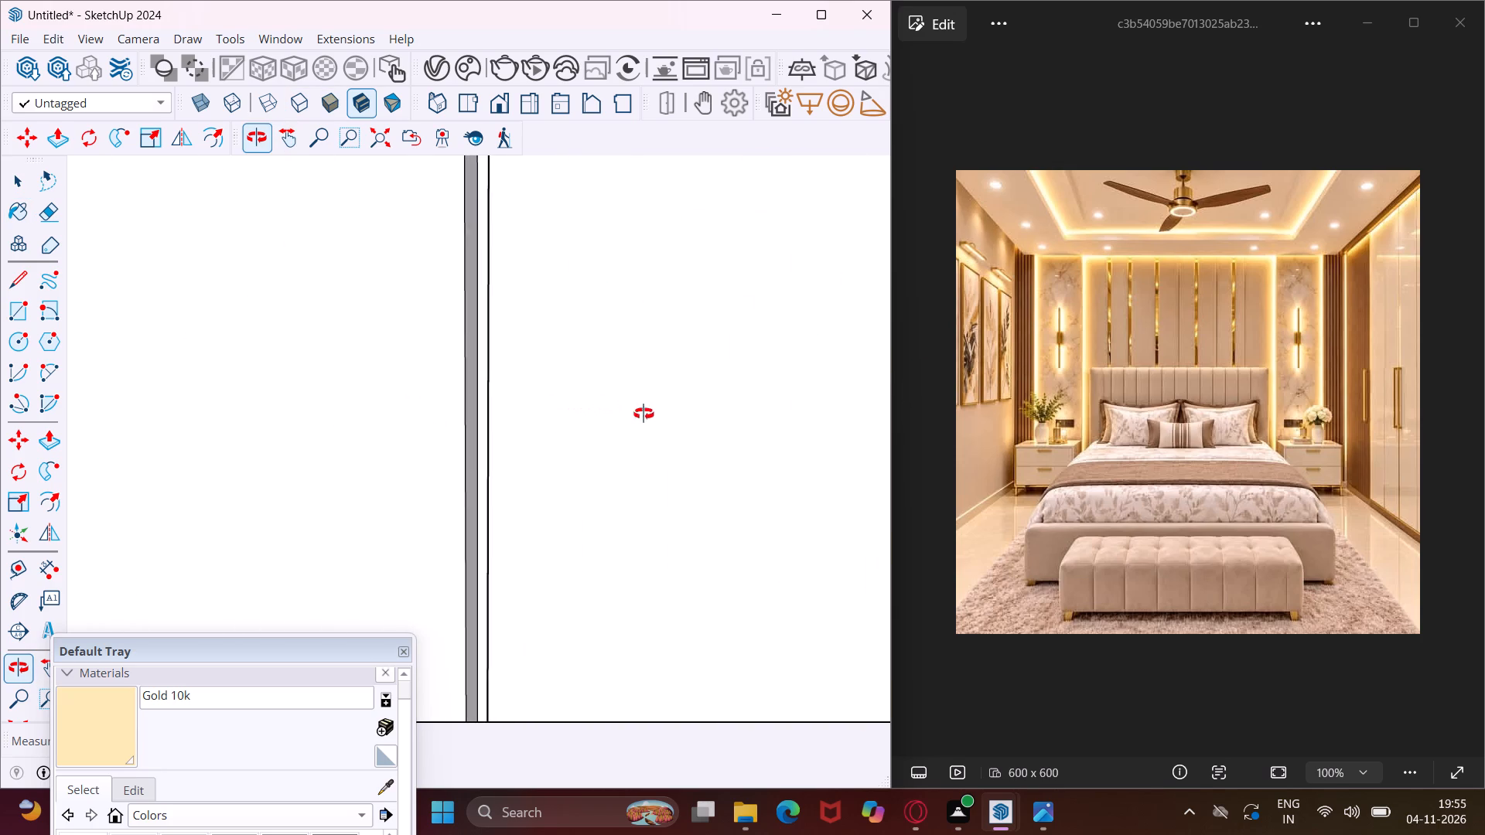
middle_click_drag(643, 414, 647, 415)
scroll(647, 415, "up", 1)
left_click(104, 728)
scroll(493, 525, "up", 3)
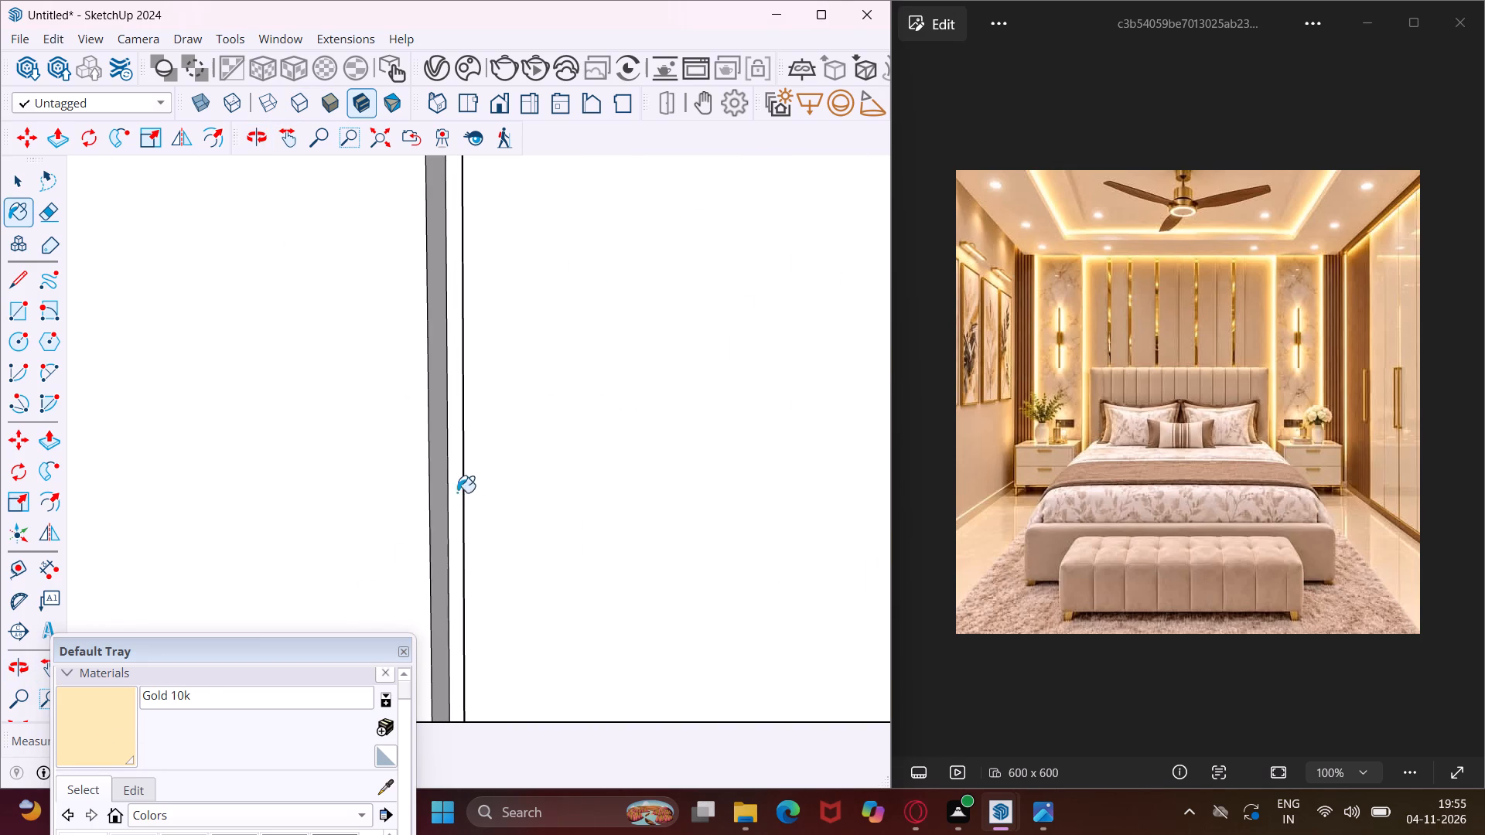
left_click(439, 492)
middle_click_drag(452, 500, 518, 506)
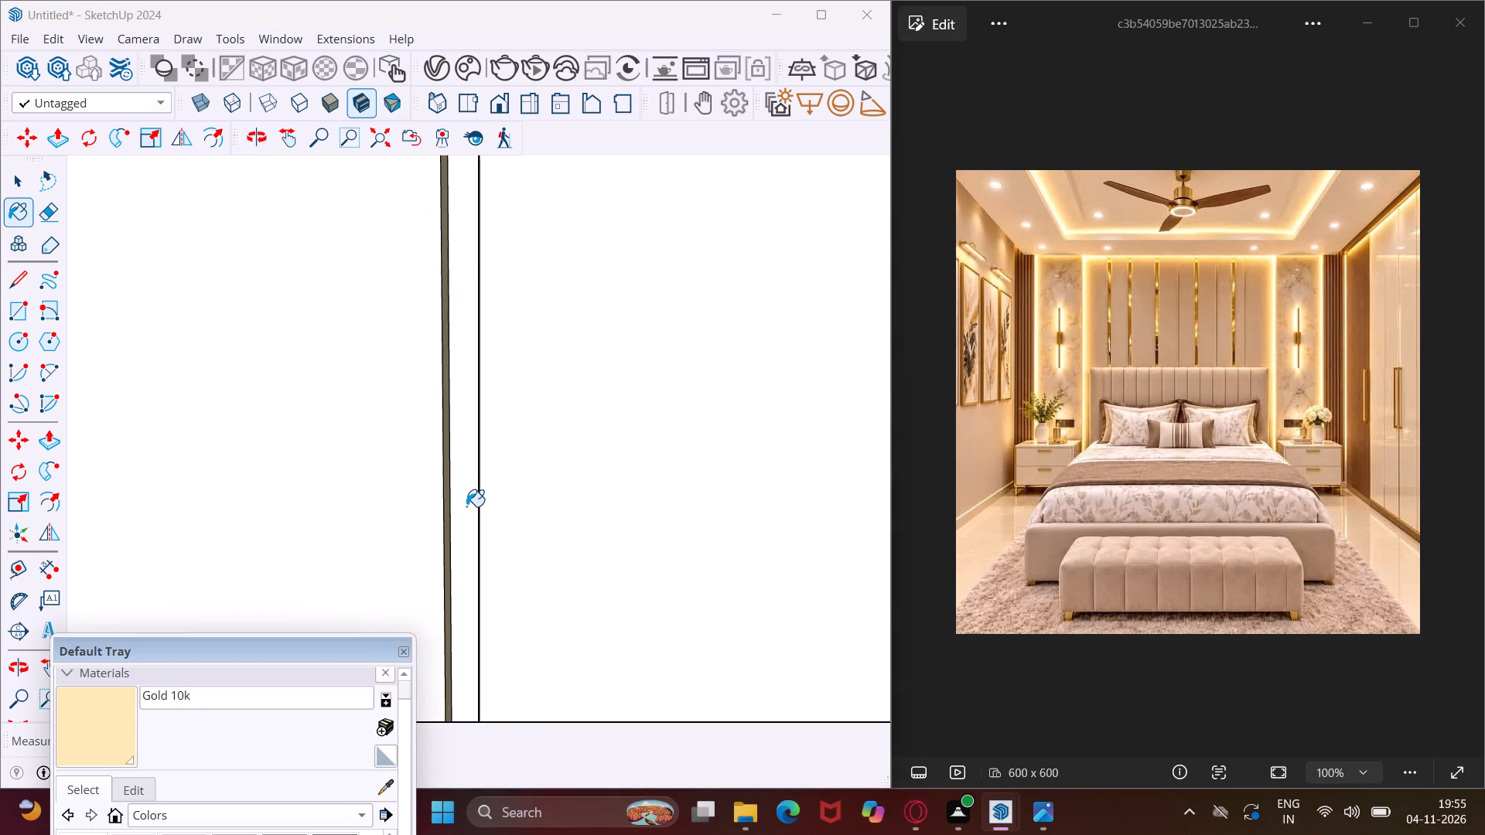
left_click(464, 508)
scroll(464, 508, "up", 1)
middle_click_drag(464, 508, 578, 521)
left_click(501, 520)
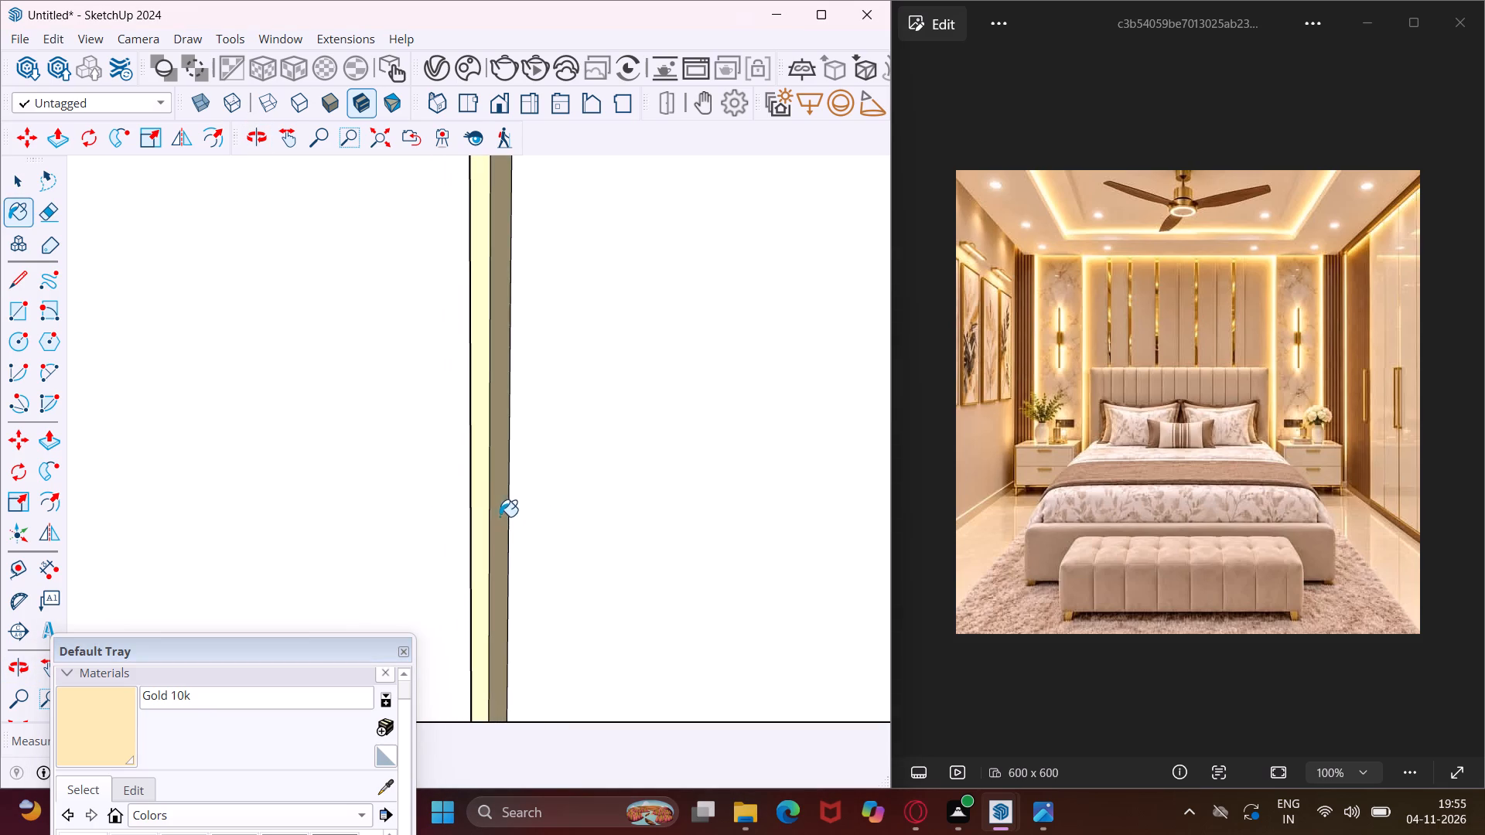
Check the Gold 10k grooves, slats and trim on the wardrobe wall, and the room as a whole.
left_click(278, 141)
left_click_drag(267, 373, 839, 387)
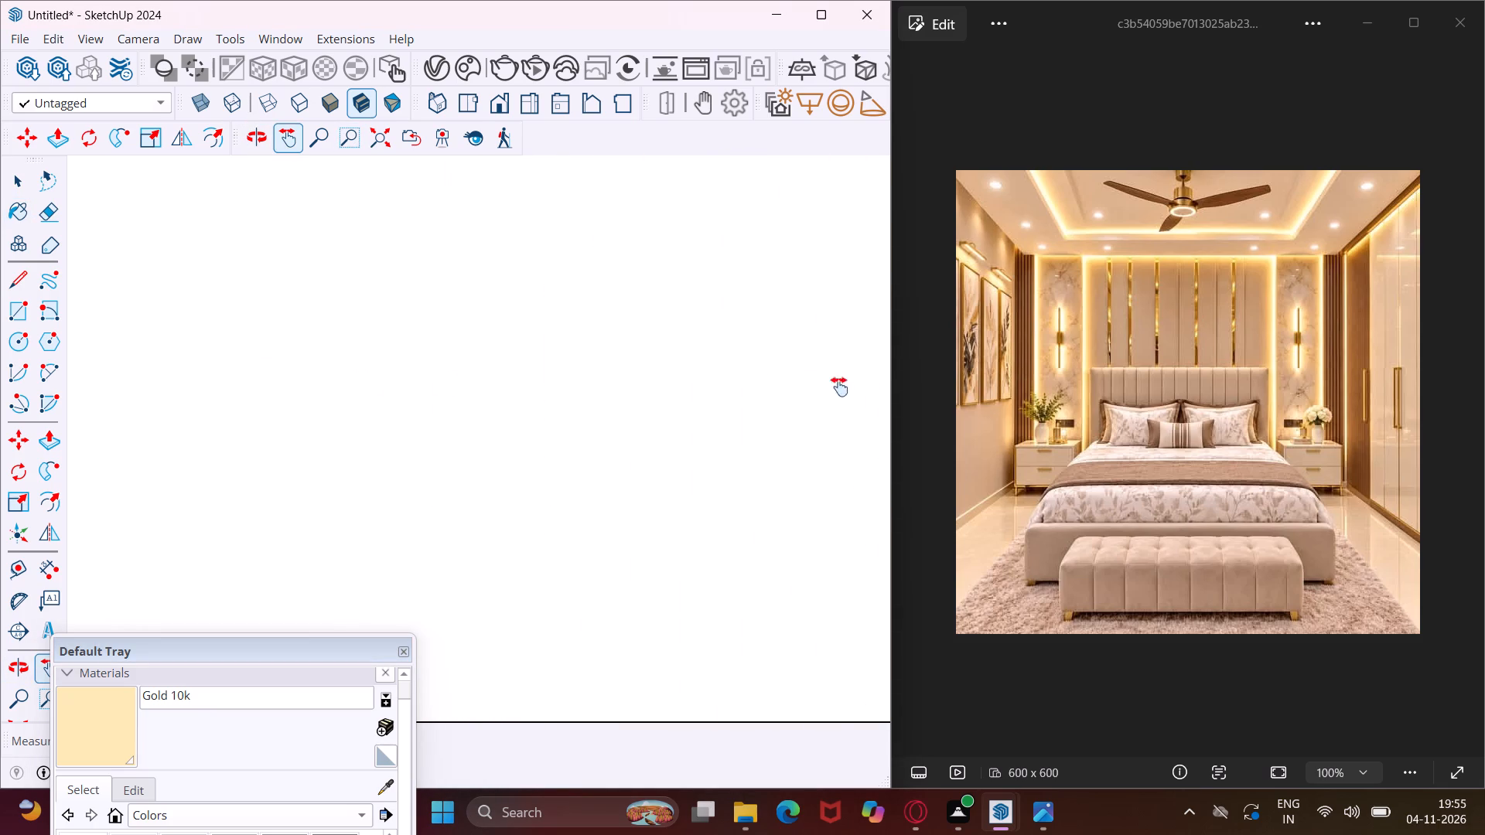
scroll(779, 397, "down", 18)
scroll(704, 394, "down", 3)
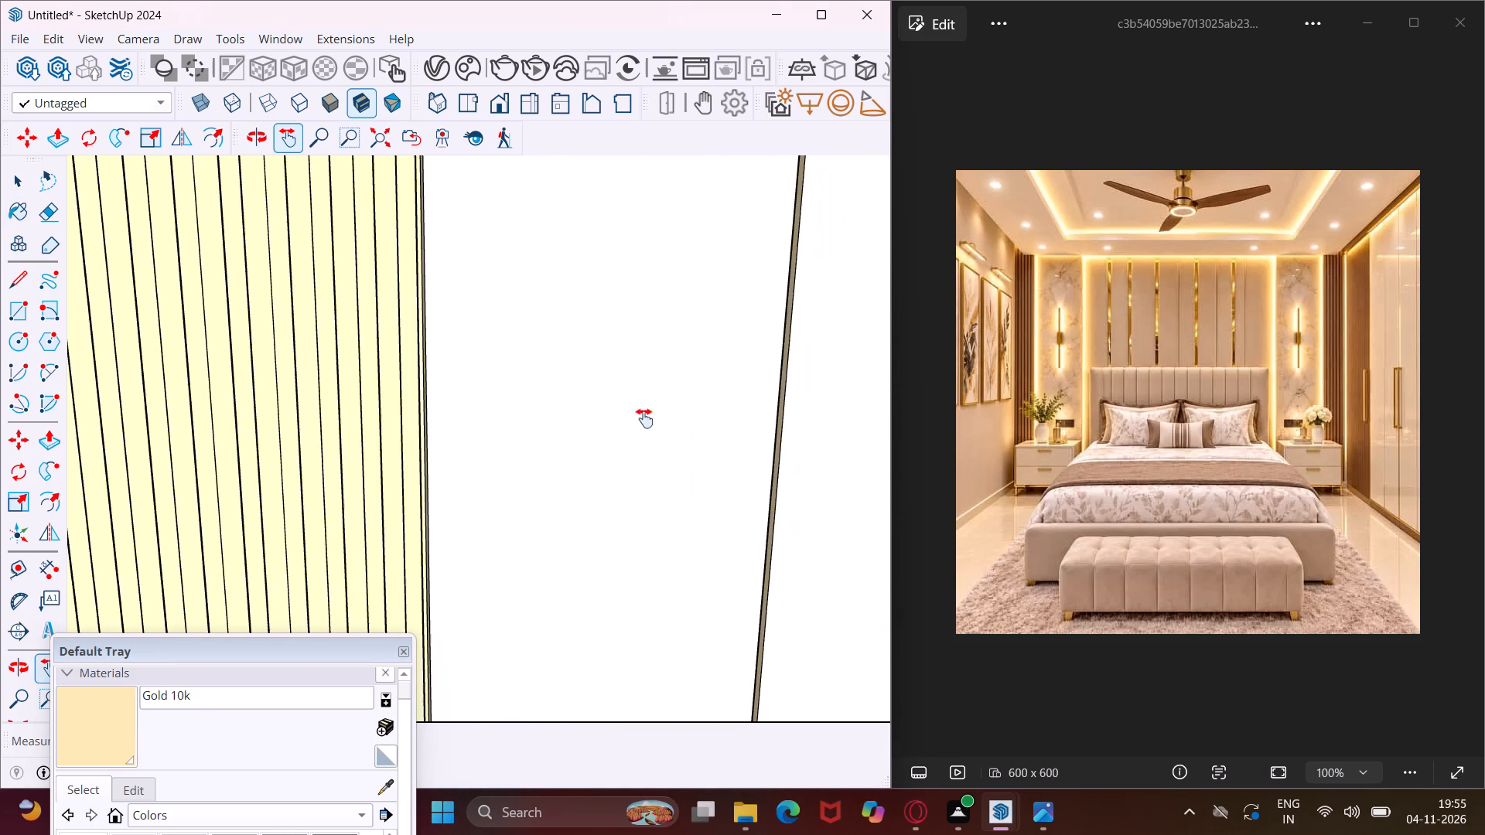
scroll(419, 384, "up", 15)
middle_click_drag(583, 465, 207, 463)
scroll(408, 403, "down", 4)
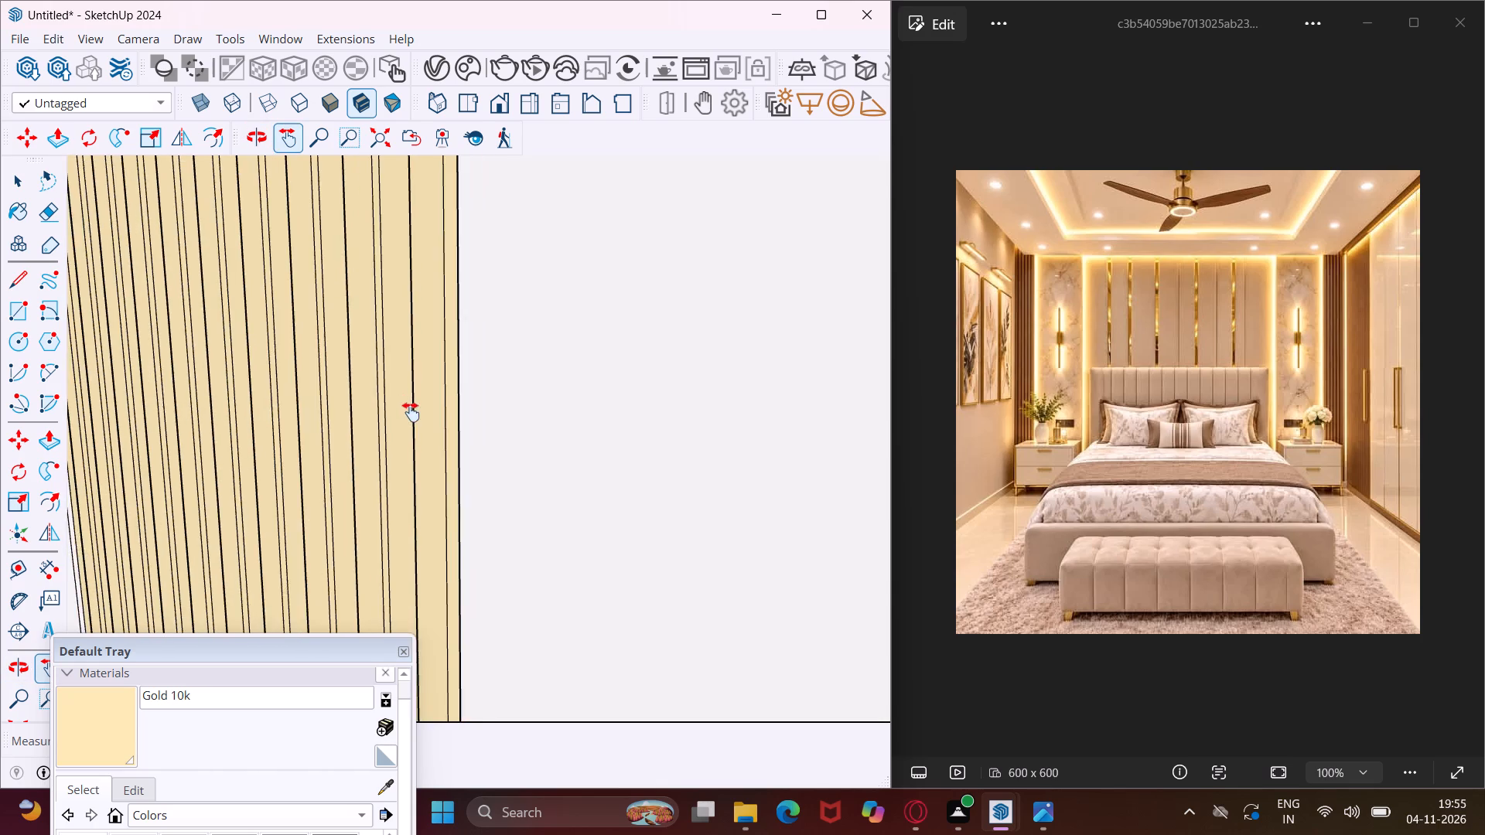
scroll(408, 413, "down", 12)
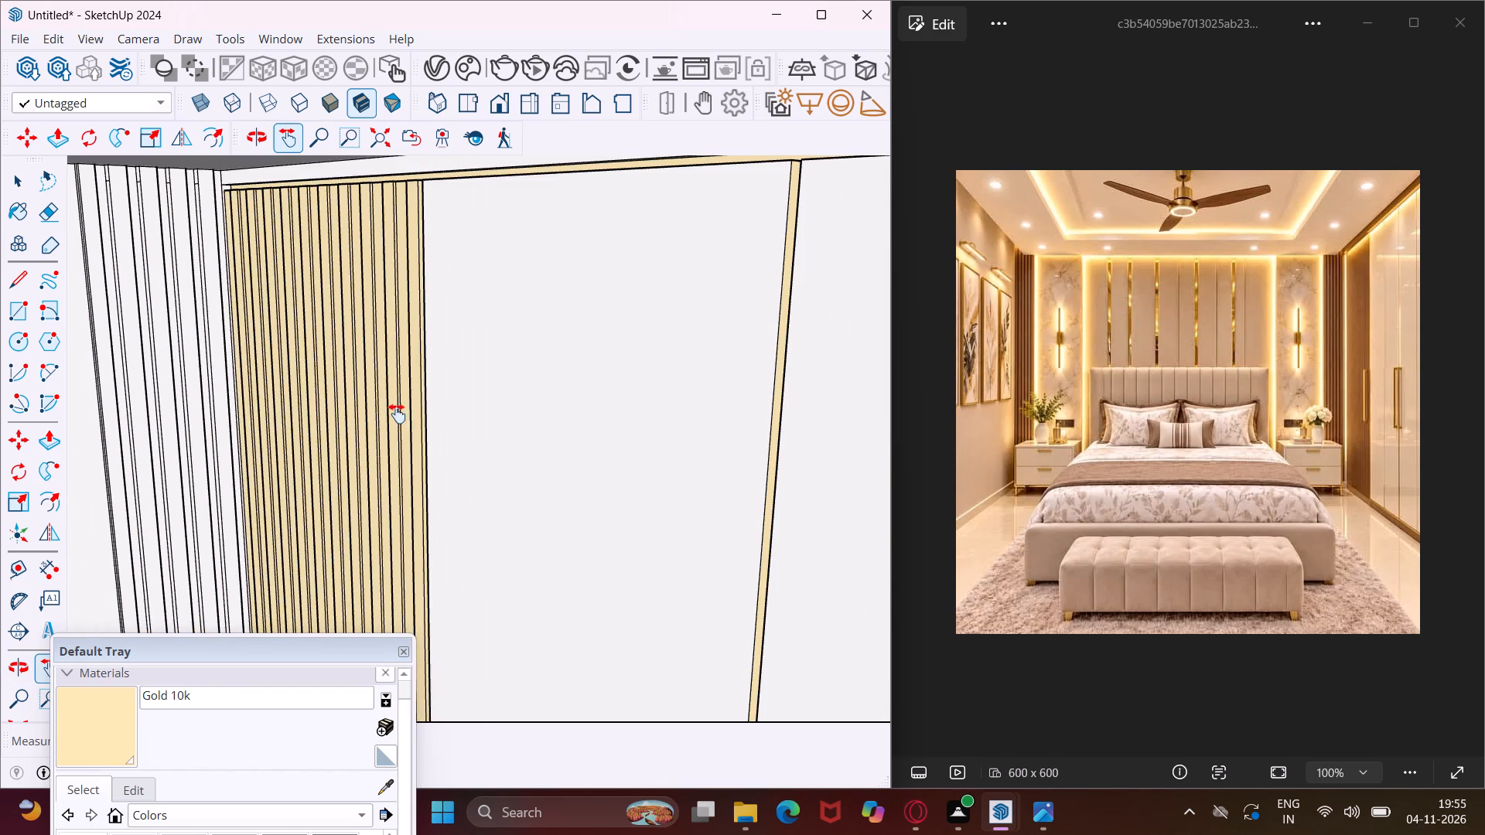
scroll(397, 414, "down", 3)
middle_click_drag(397, 414, 372, 285)
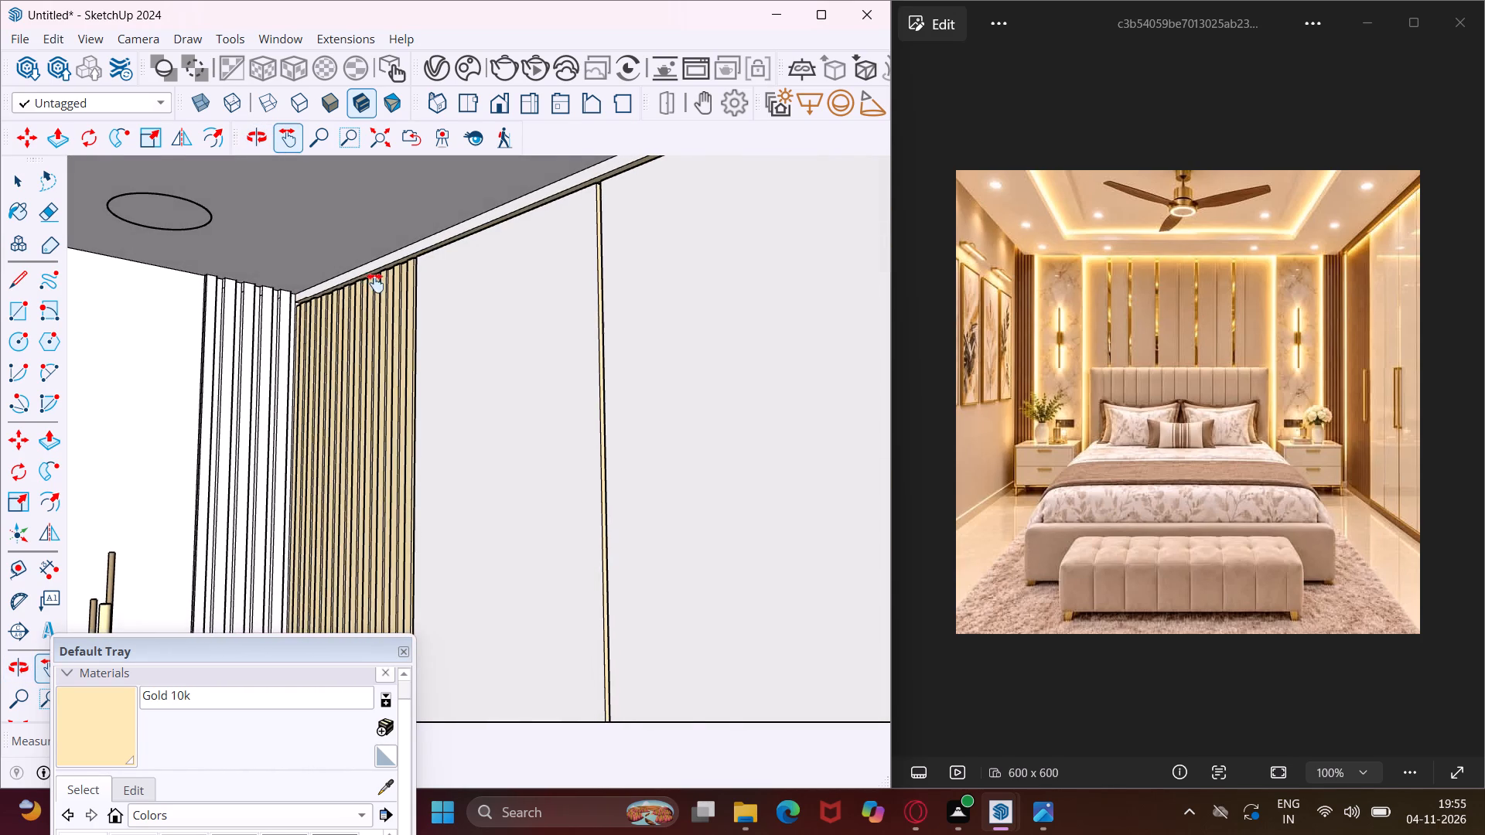
scroll(381, 292, "down", 14)
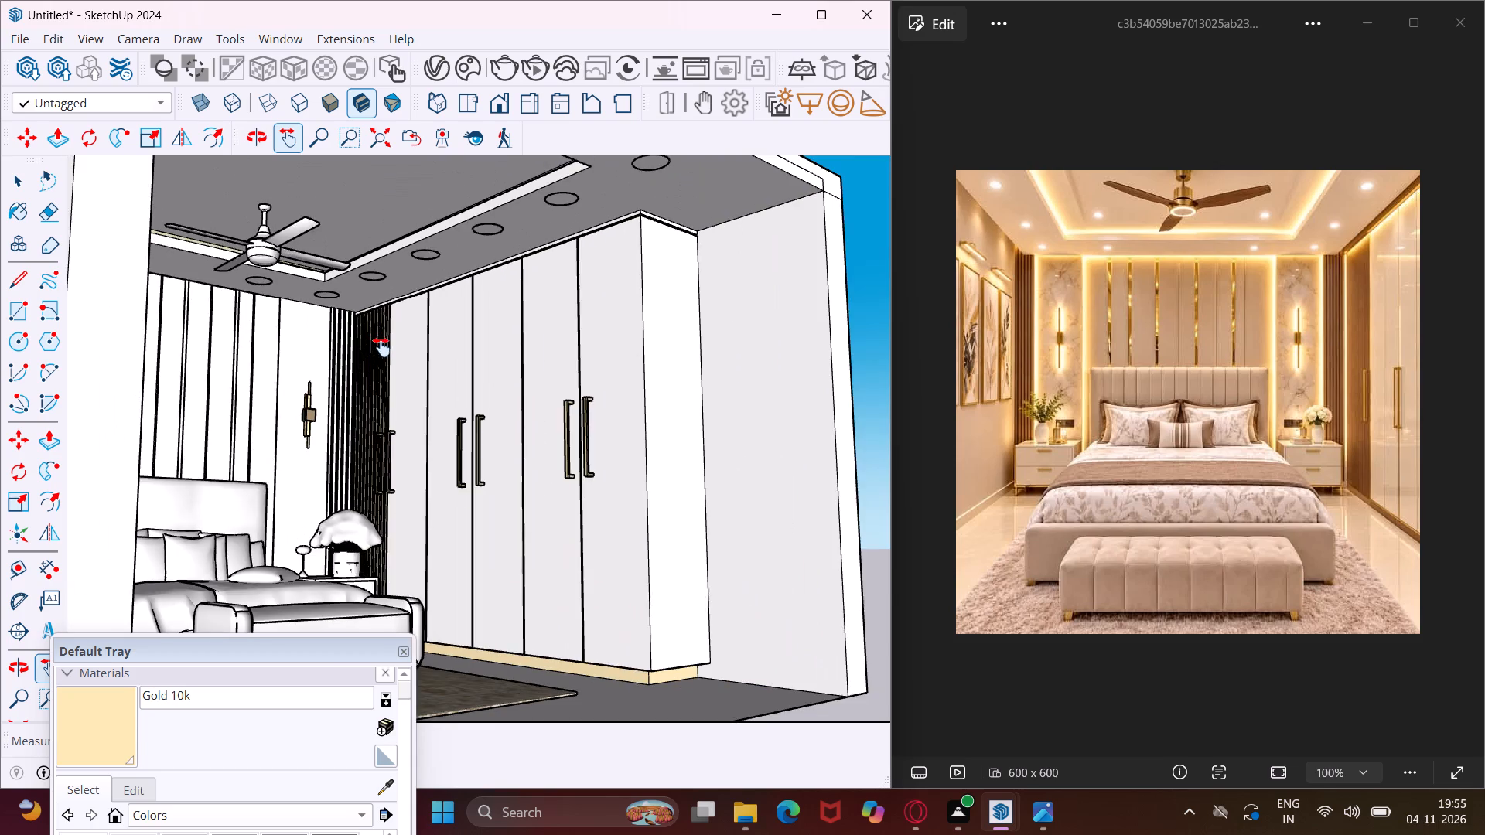
scroll(384, 349, "down", 5)
middle_click_drag(523, 448, 359, 503)
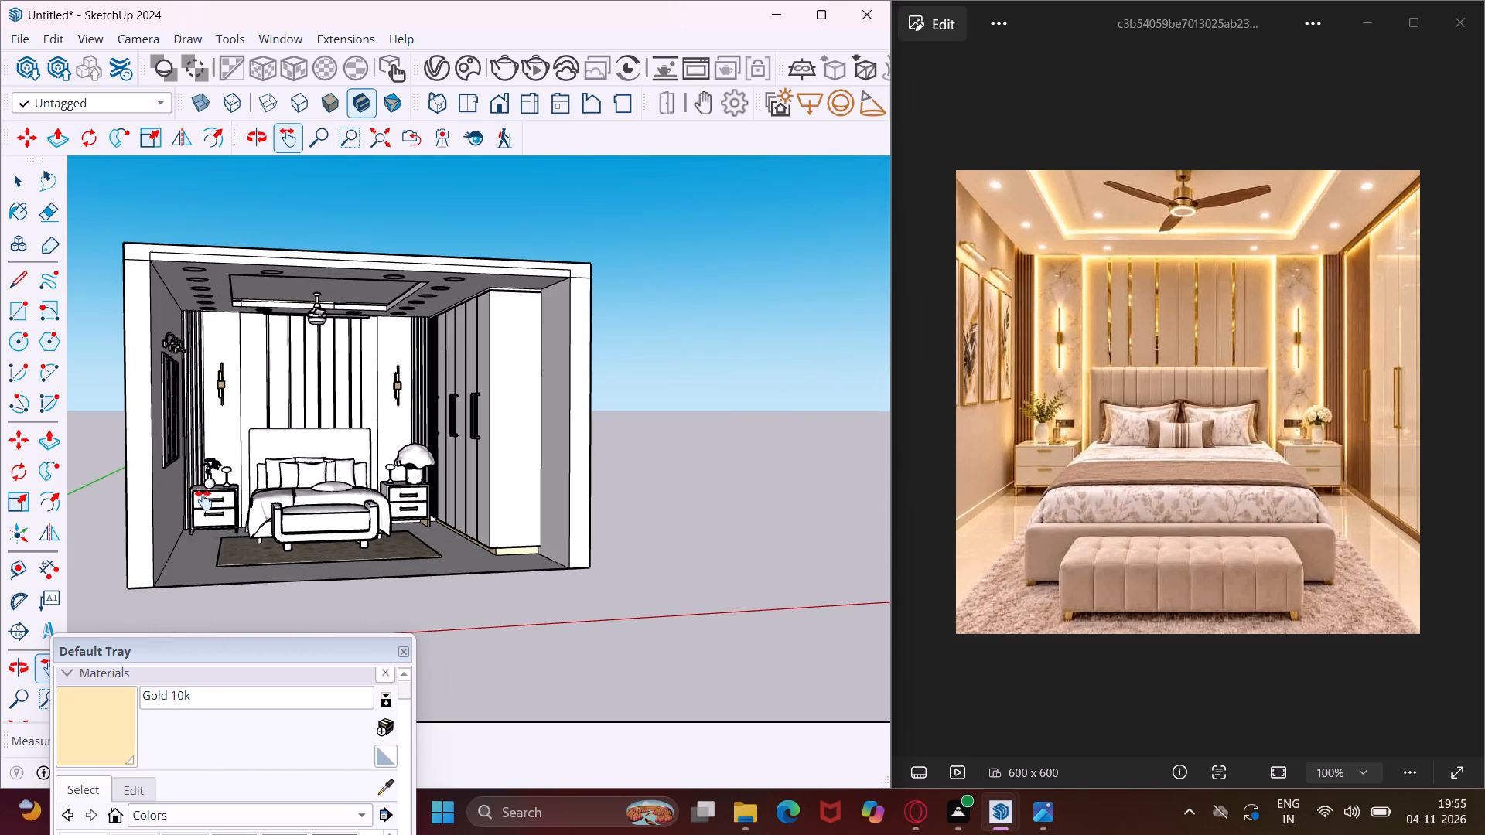
scroll(203, 500, "up", 4)
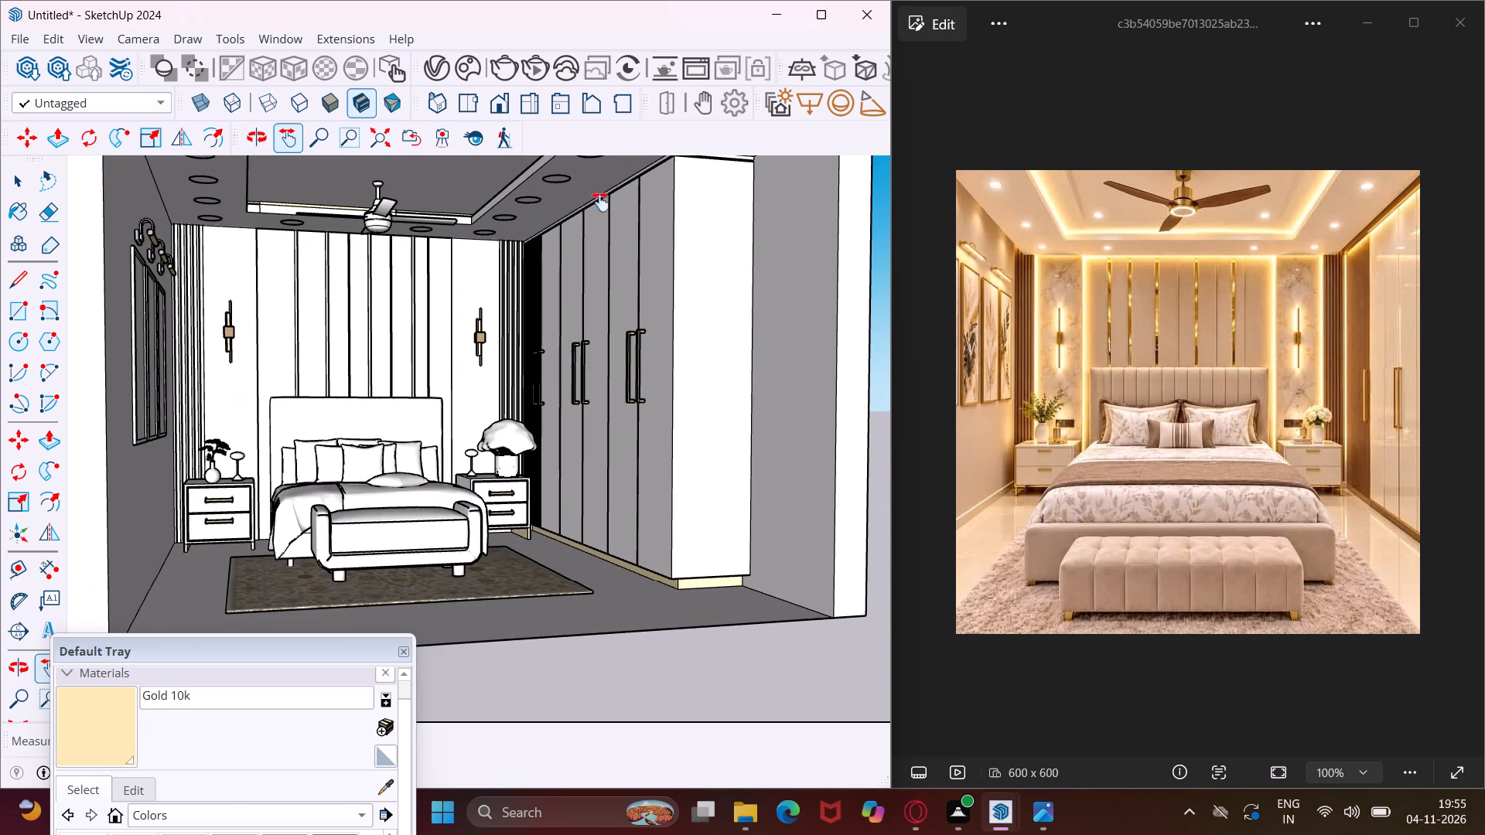
Paint the back faces of the first two grooves on the headboard wall and the second groove's left side face with Gold 10k.
left_click(125, 704)
scroll(268, 308, "up", 2)
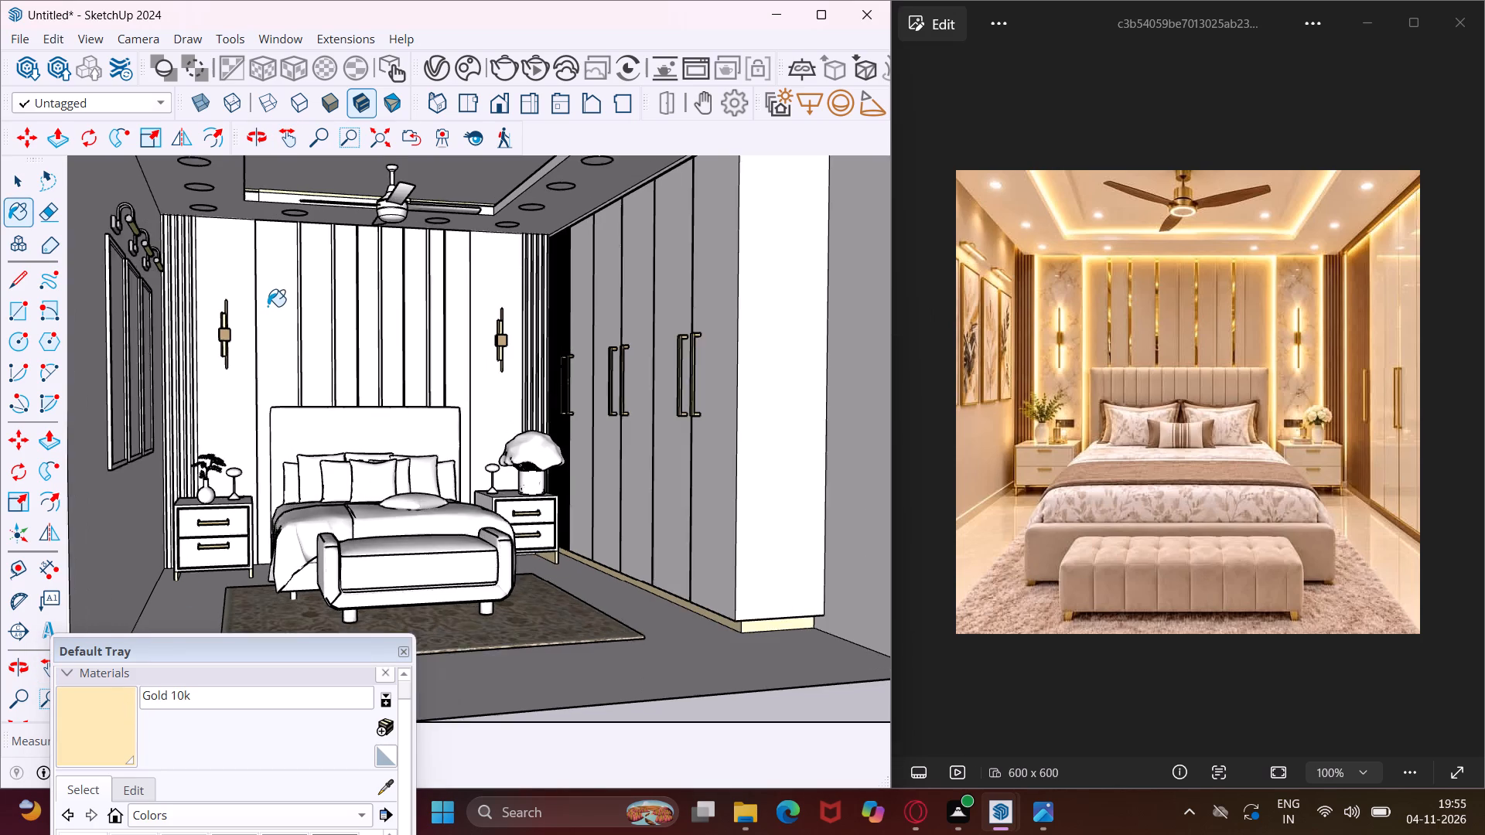
scroll(268, 306, "up", 9)
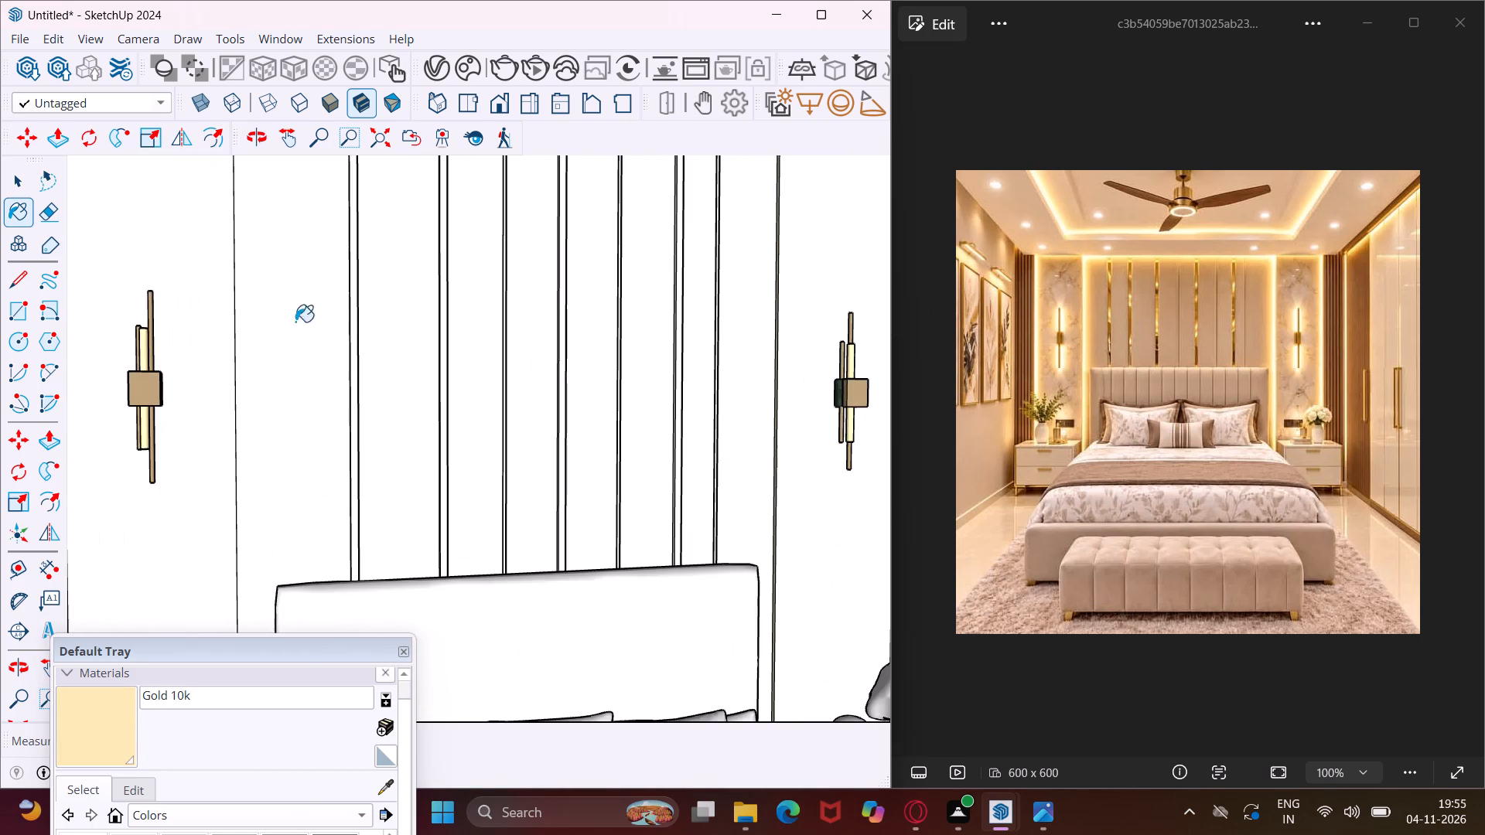
scroll(343, 356, "up", 13)
left_click(355, 375)
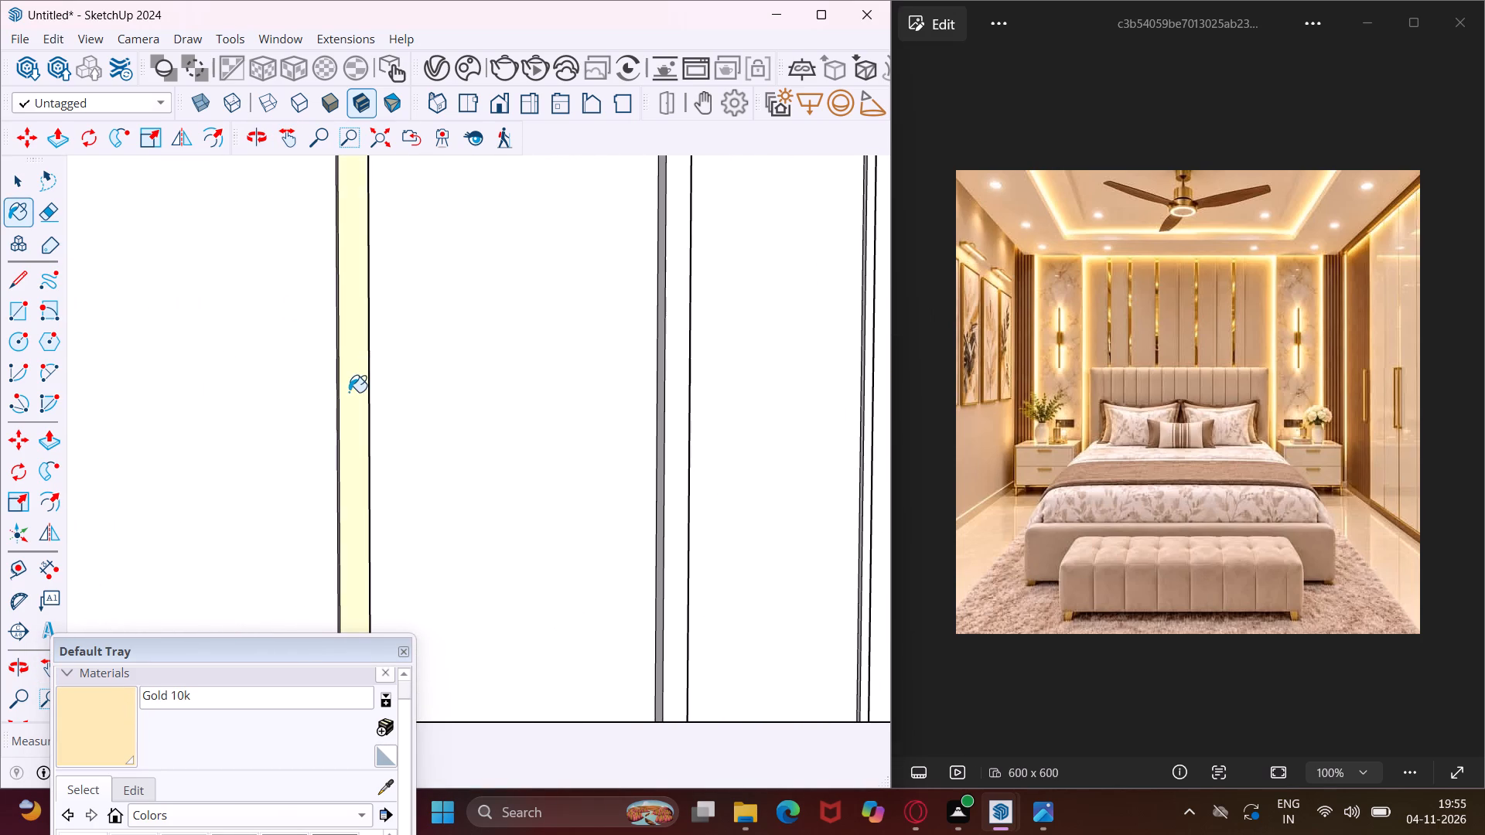
left_click(676, 449)
scroll(671, 447, "up", 6)
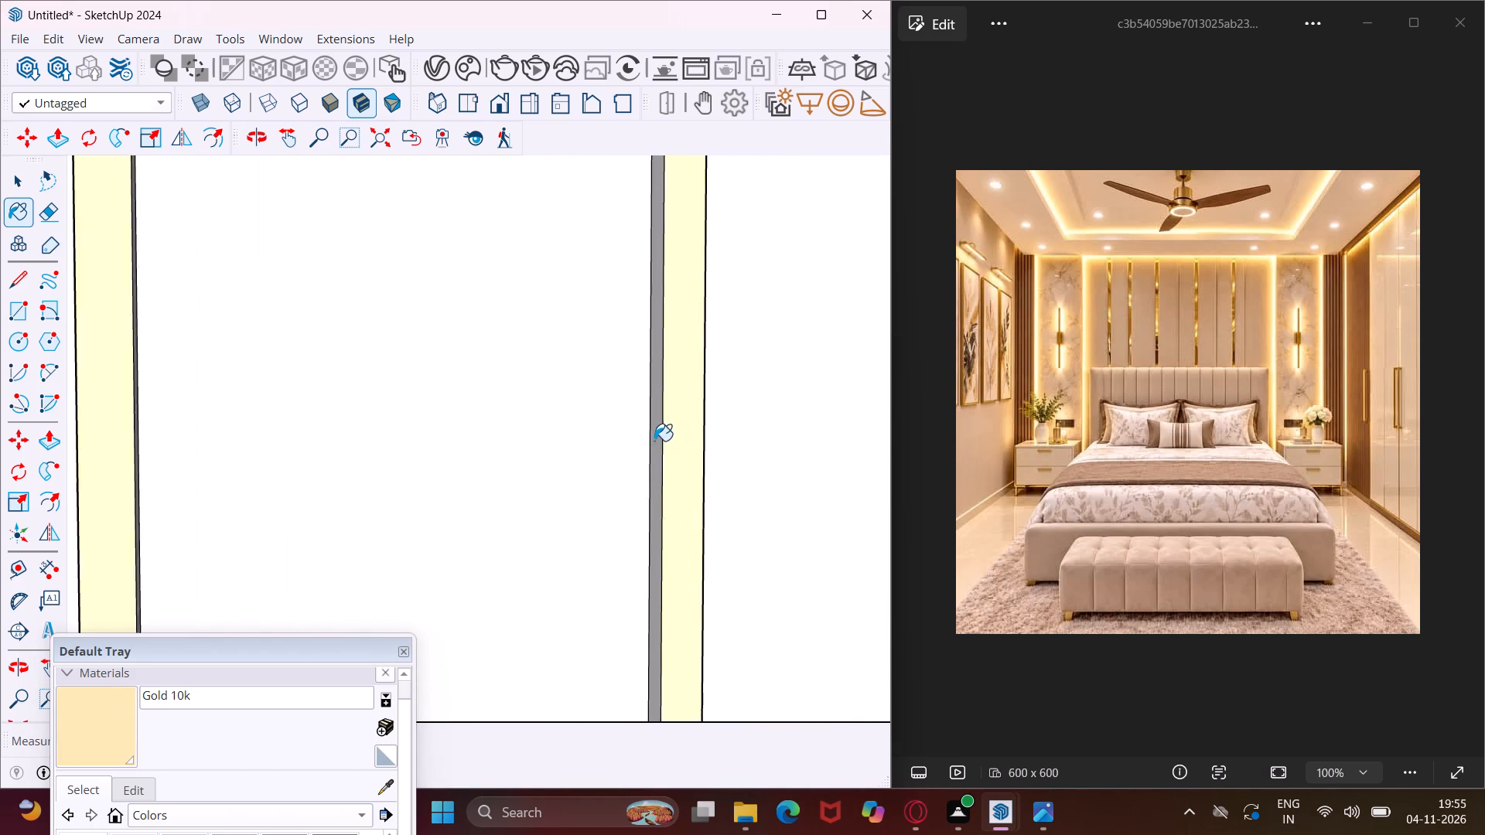
left_click(654, 441)
scroll(680, 398, "down", 5)
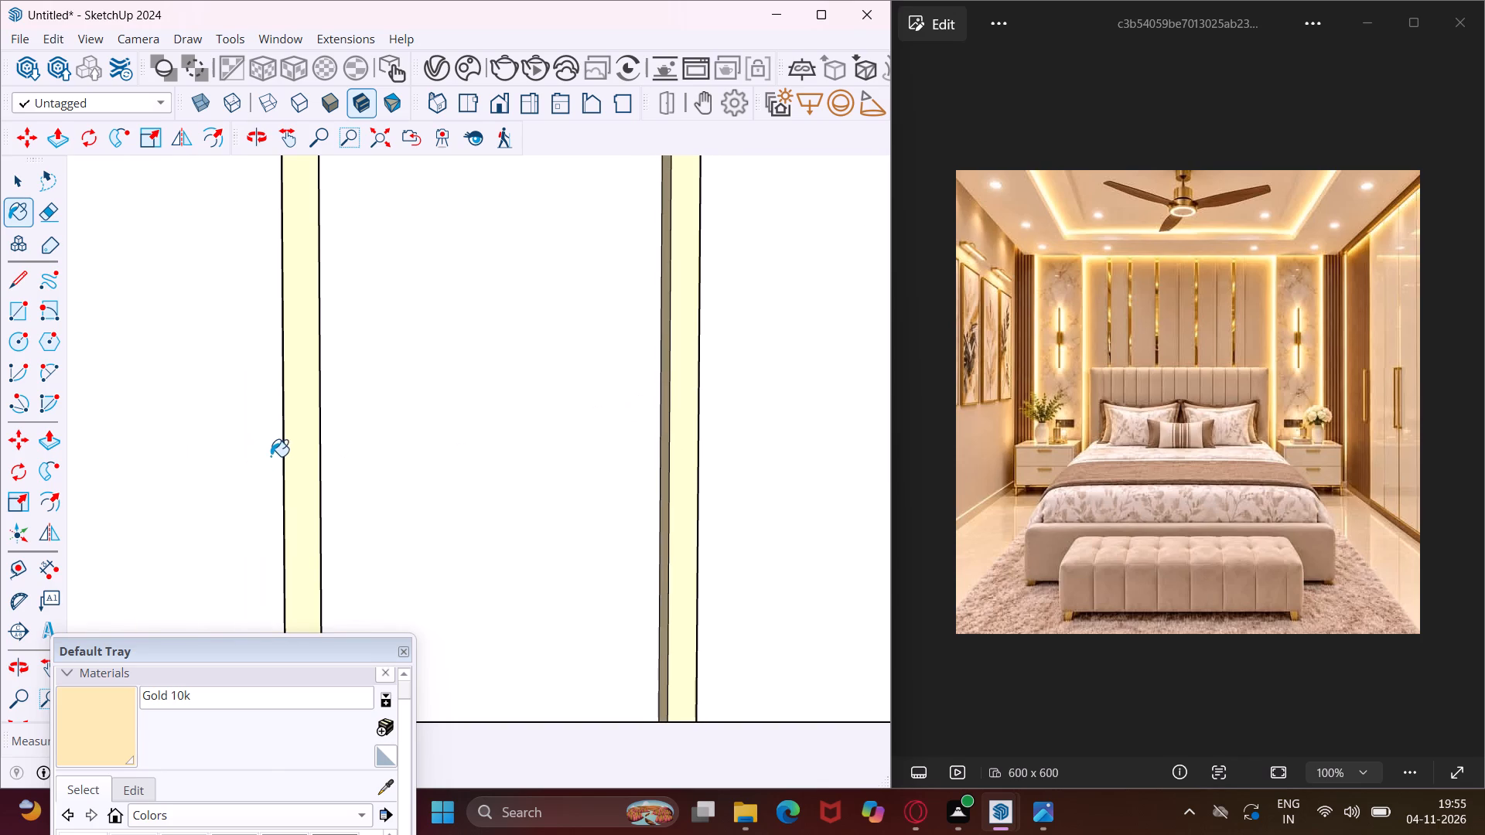
Paint both side faces of the first groove from the left on the headboard wall with Gold 10k.
middle_click_drag(278, 456, 350, 531)
scroll(292, 469, "up", 5)
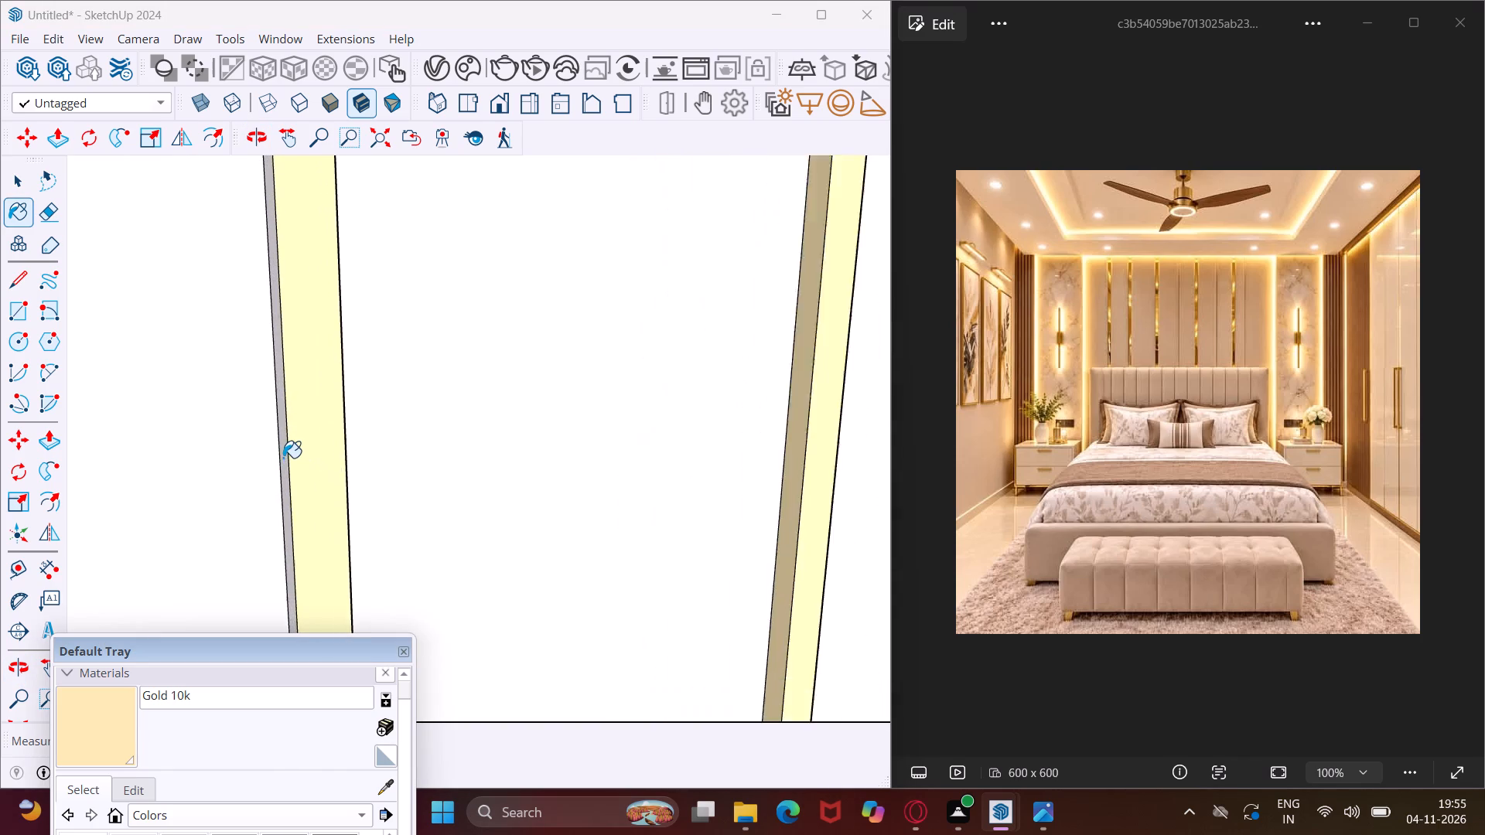
scroll(283, 458, "up", 1)
left_click(283, 458)
middle_click_drag(315, 475, 123, 481)
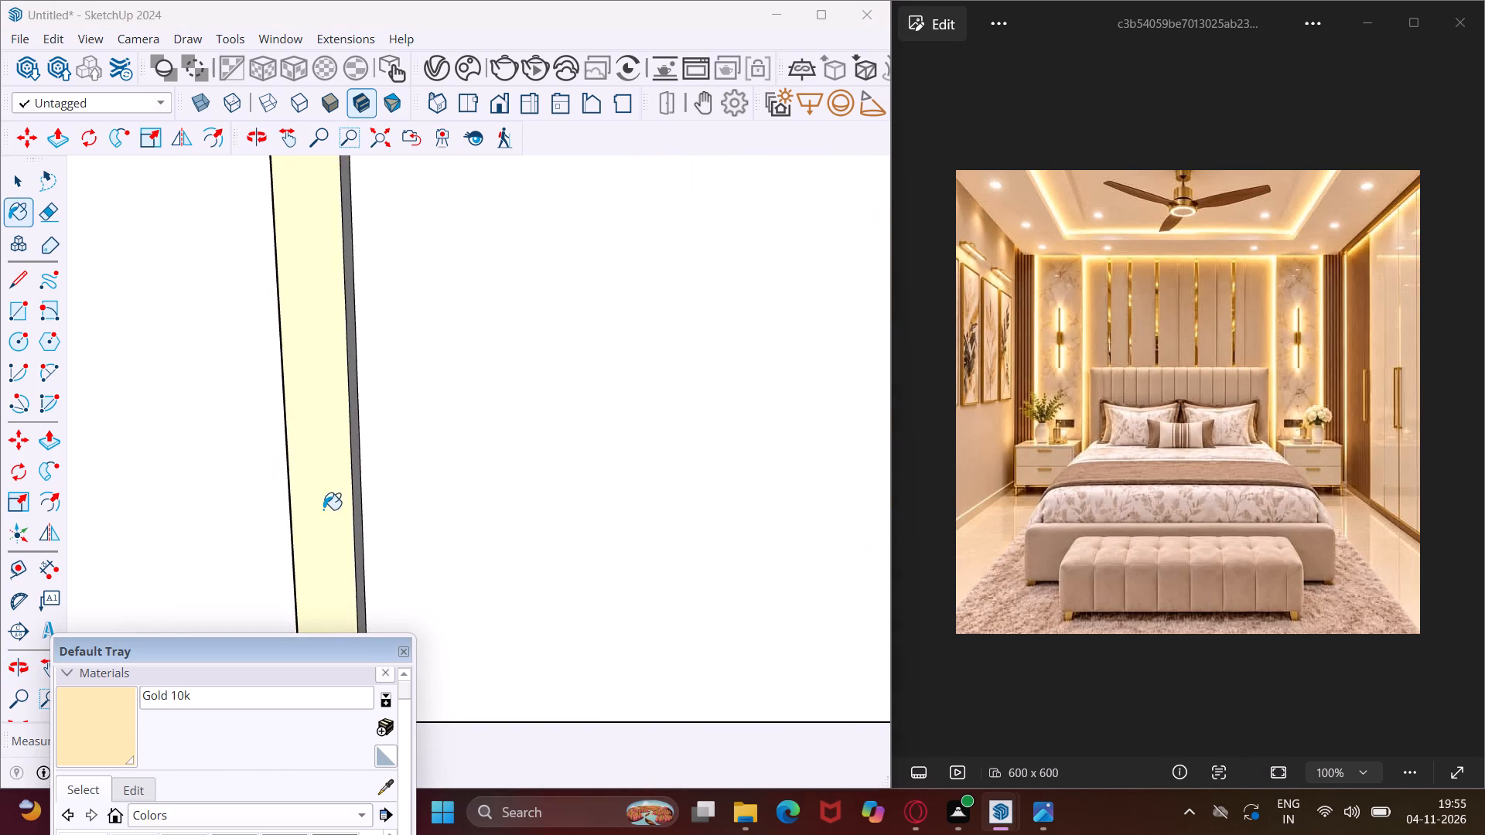
scroll(326, 510, "up", 4)
left_click(368, 486)
scroll(183, 470, "down", 7)
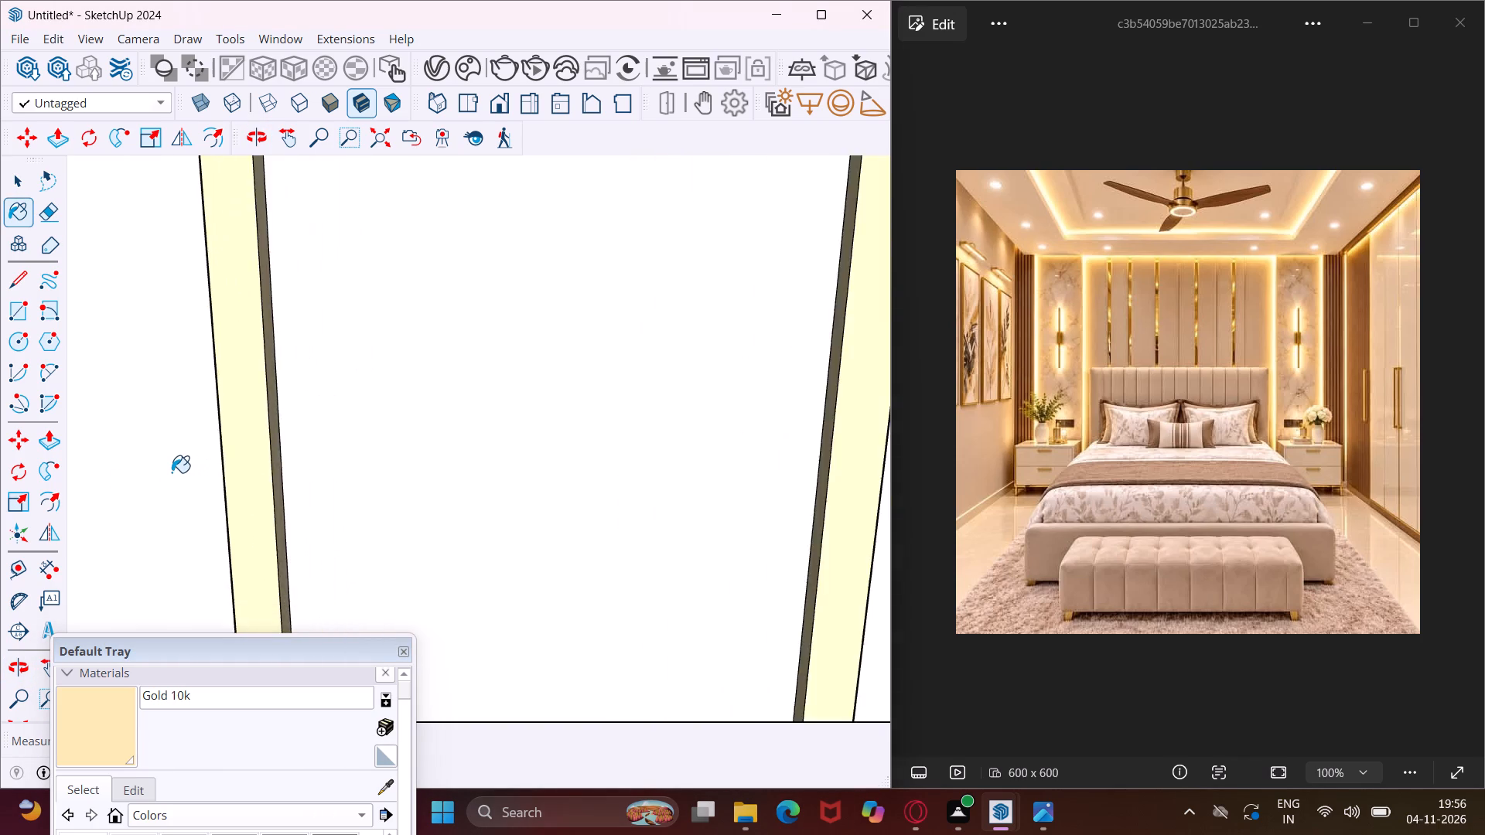
Paint the right side face of the second groove on the headboard wall with Gold 10k.
scroll(172, 472, "down", 6)
scroll(801, 420, "up", 7)
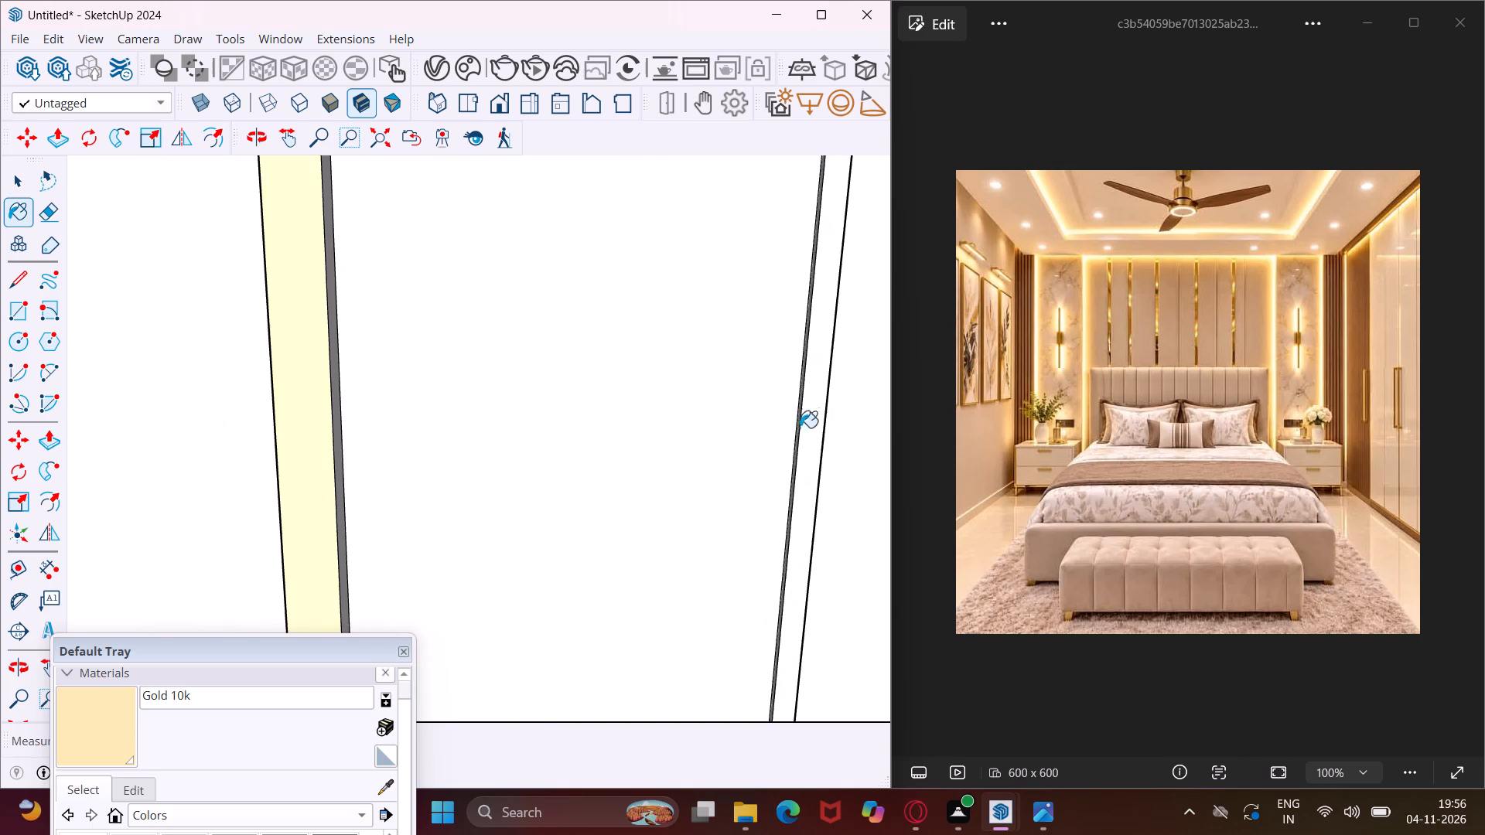
middle_click_drag(285, 494, 605, 535)
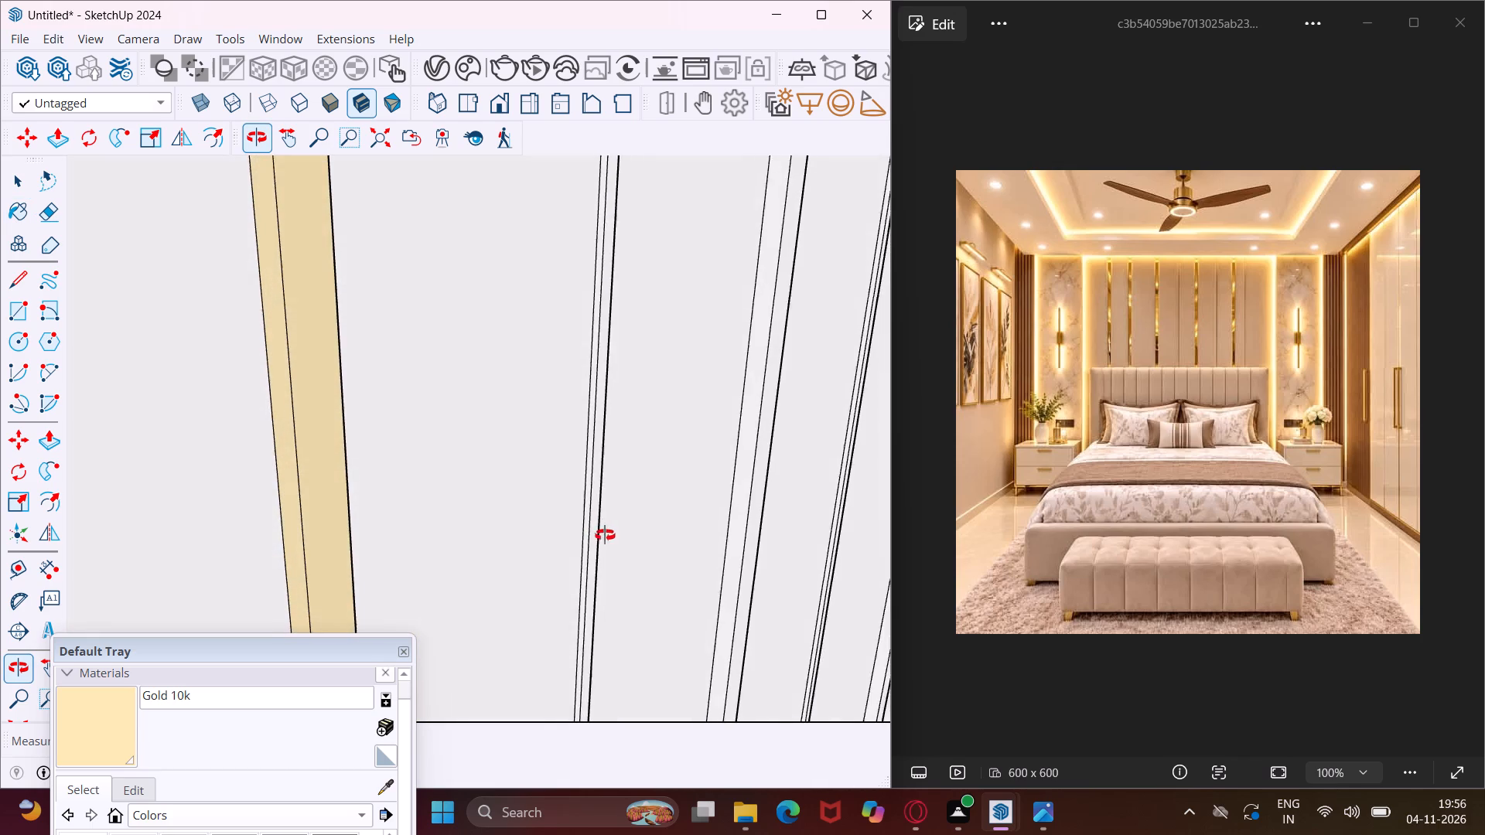
middle_click_drag(605, 535, 623, 536)
middle_click_drag(354, 520, 0, 583)
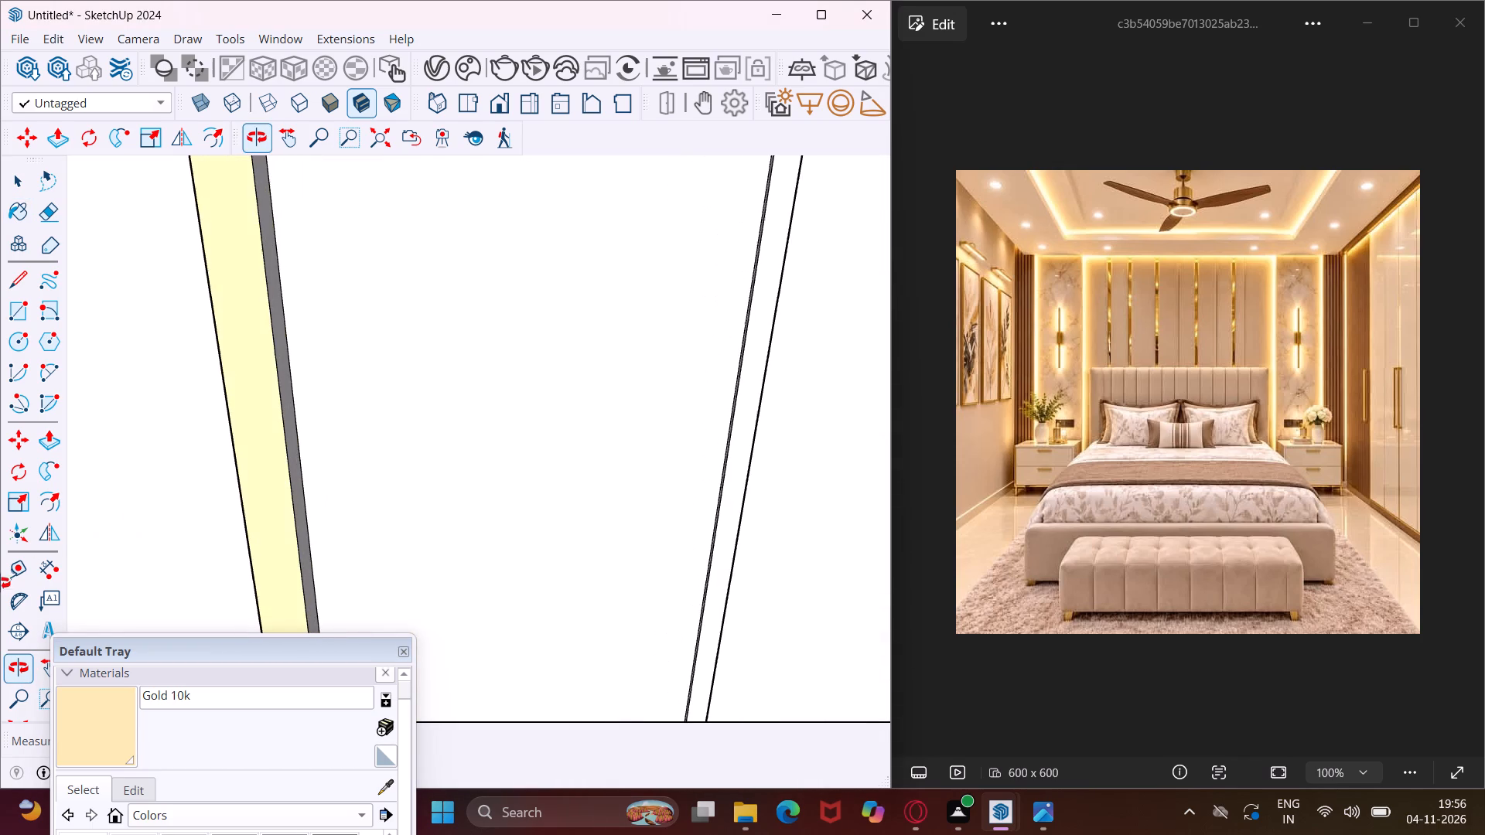
middle_click_drag(0, 583, 2, 586)
left_click(305, 528)
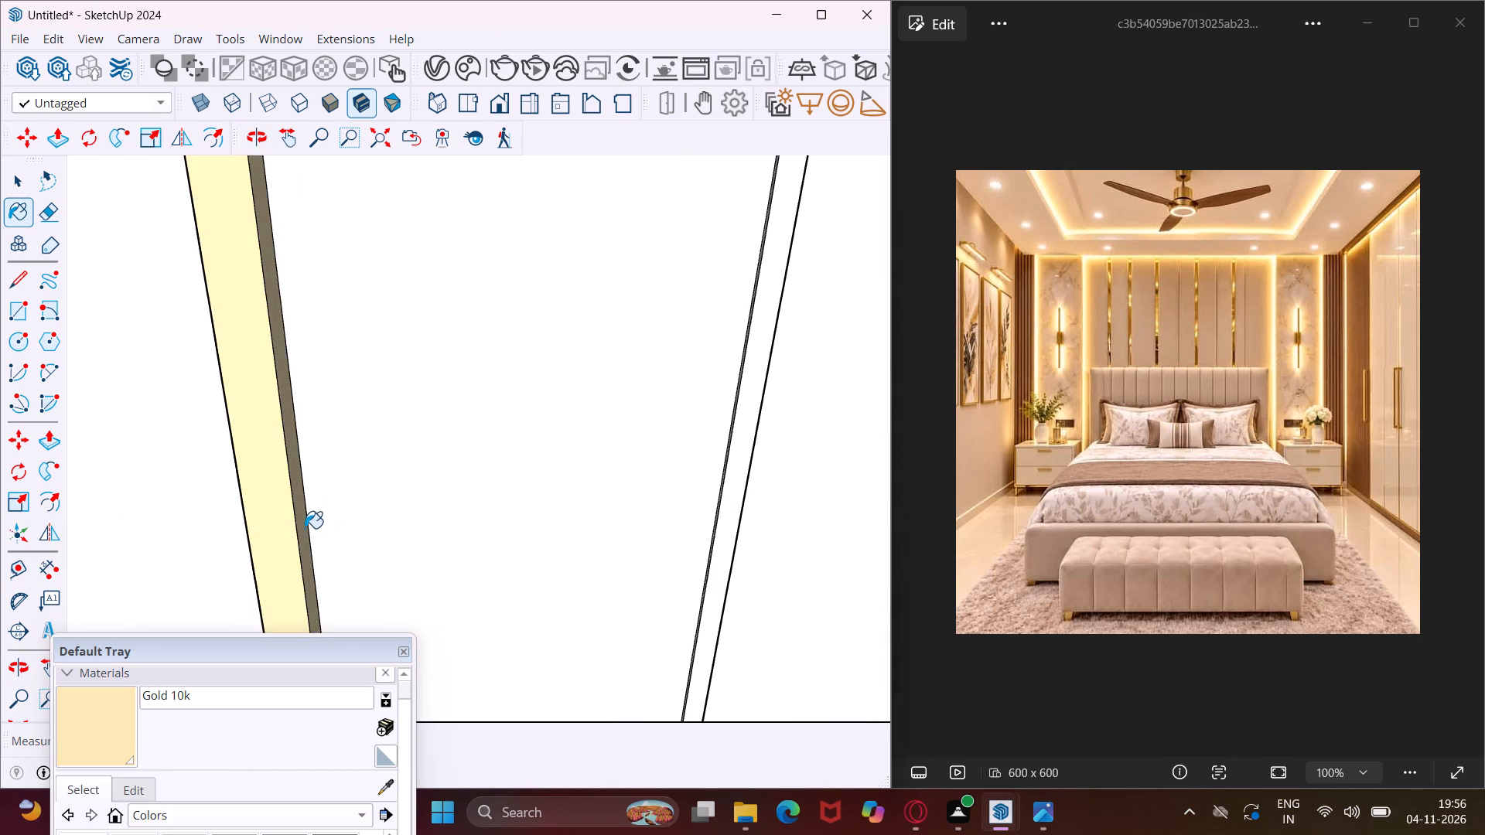
Paint the back and both side faces of the fourth groove from the left on the headboard wall with Gold 10k.
scroll(305, 528, "down", 6)
middle_click_drag(302, 523, 323, 357)
scroll(333, 357, "down", 6)
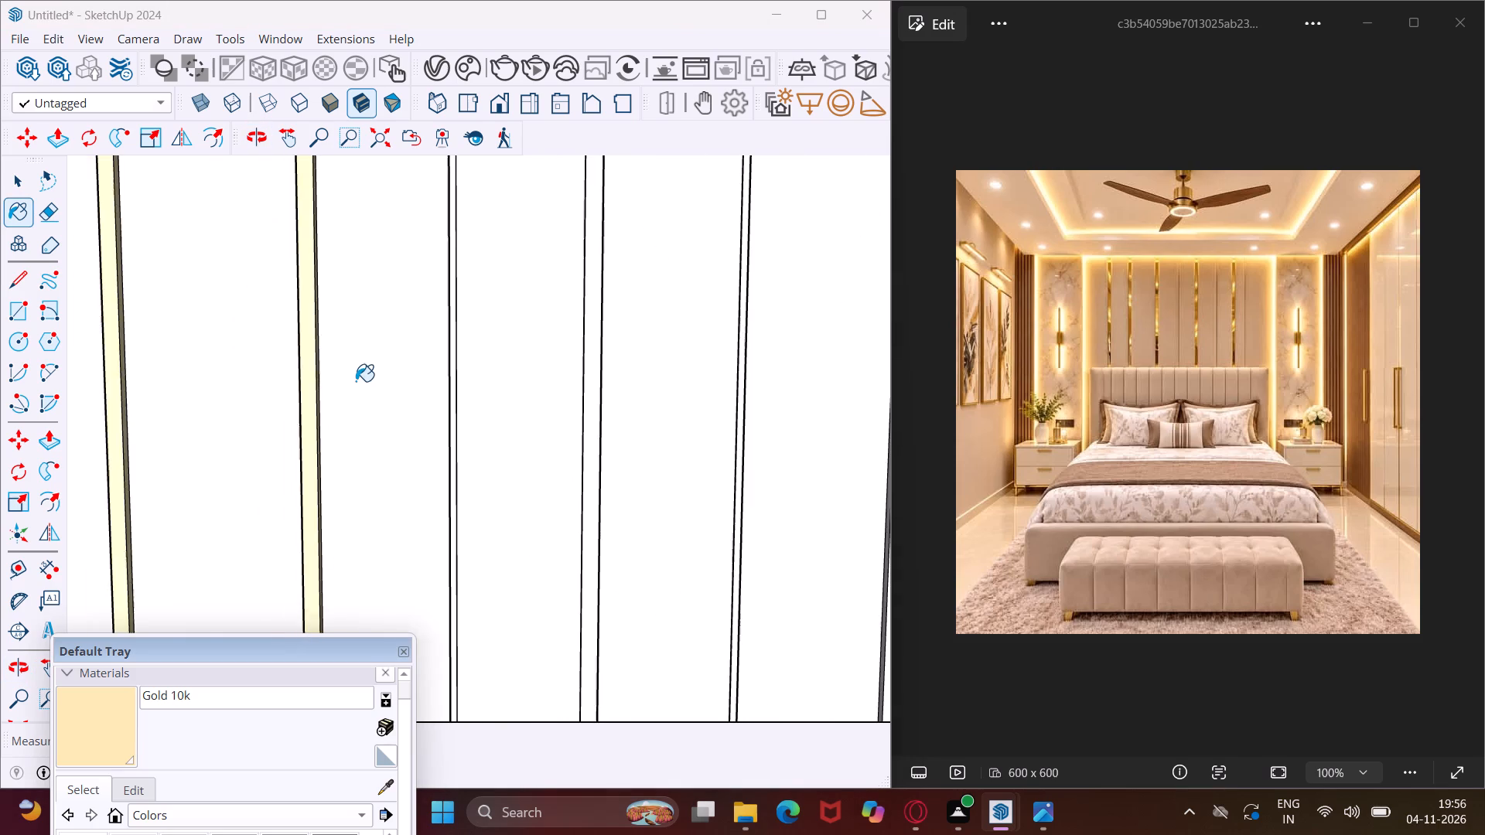
scroll(356, 381, "down", 9)
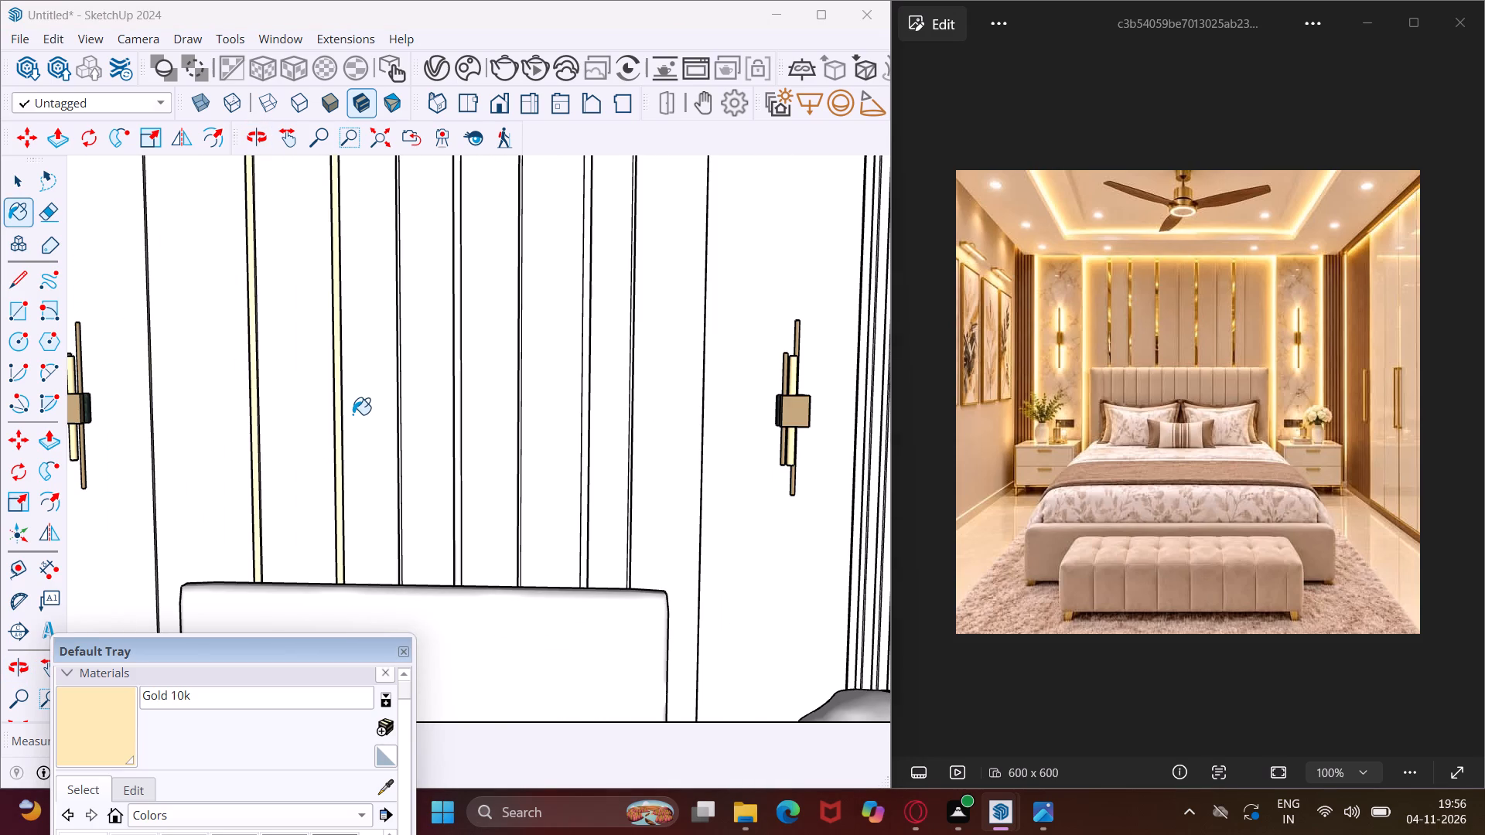
scroll(459, 414, "up", 14)
left_click(464, 424)
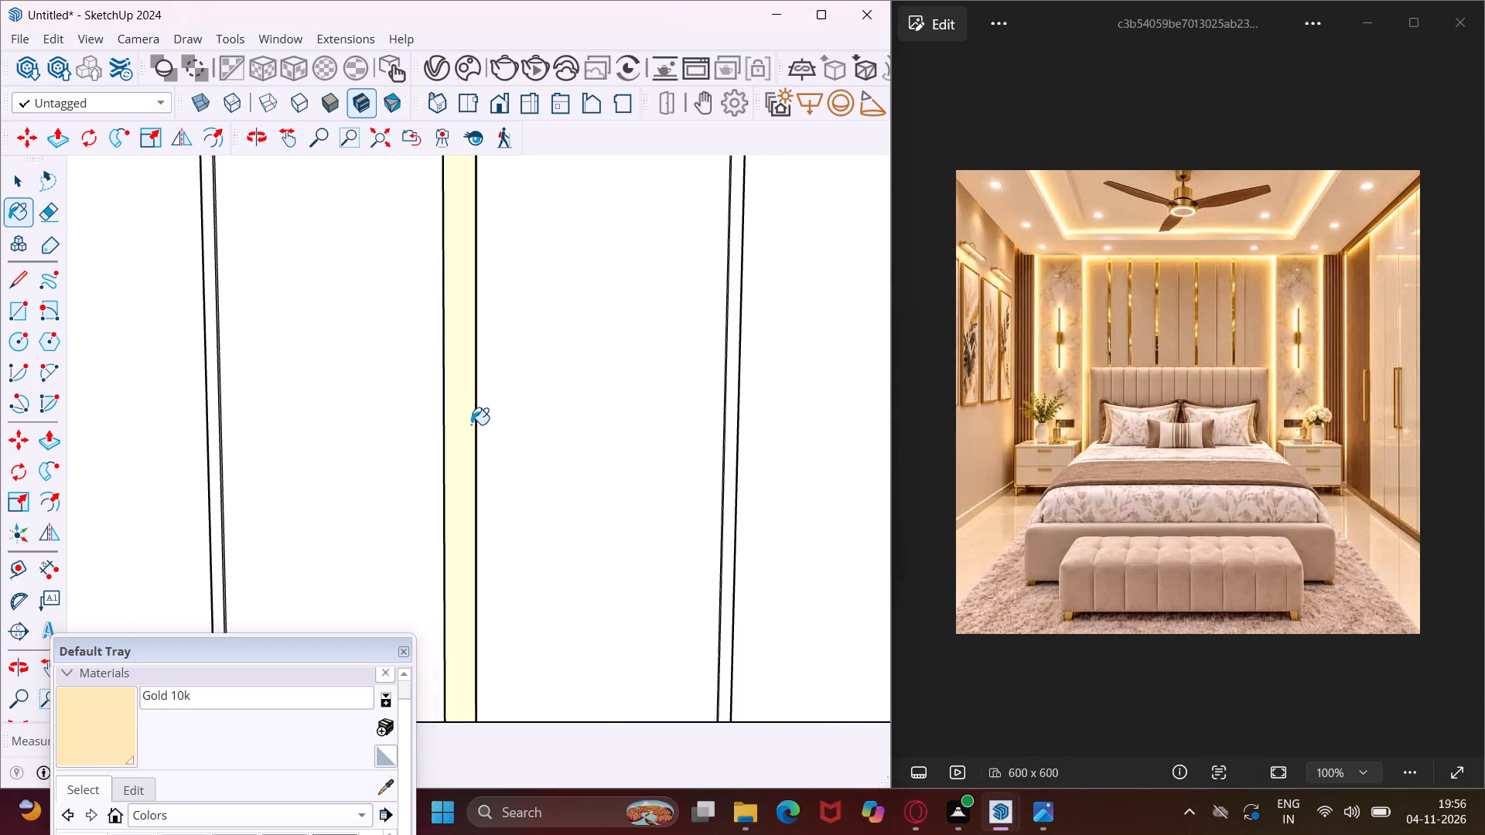
middle_click_drag(468, 427, 275, 482)
scroll(435, 462, "up", 4)
scroll(505, 429, "up", 3)
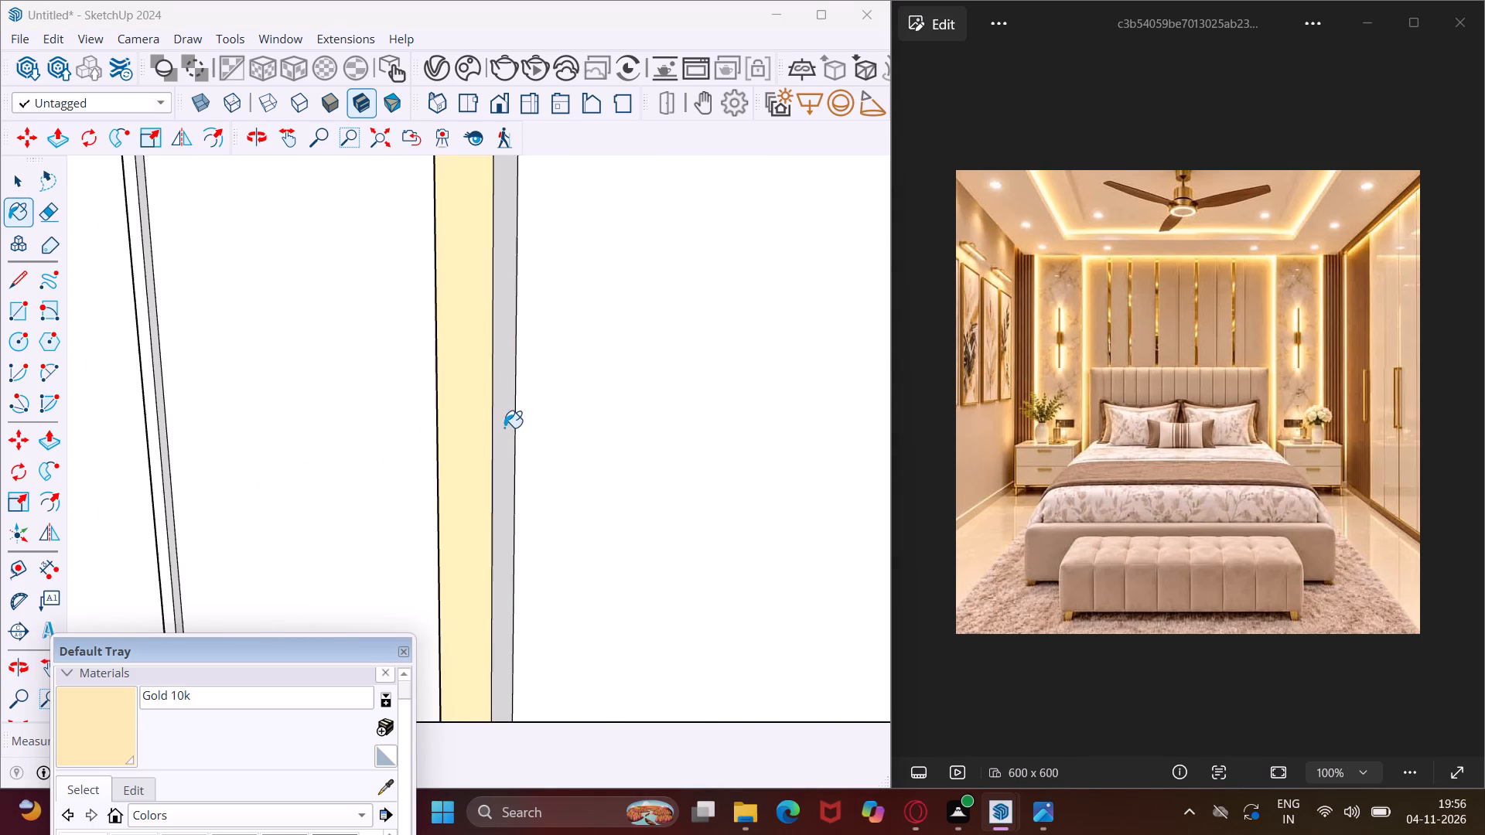
left_click(504, 428)
middle_click_drag(439, 421, 826, 489)
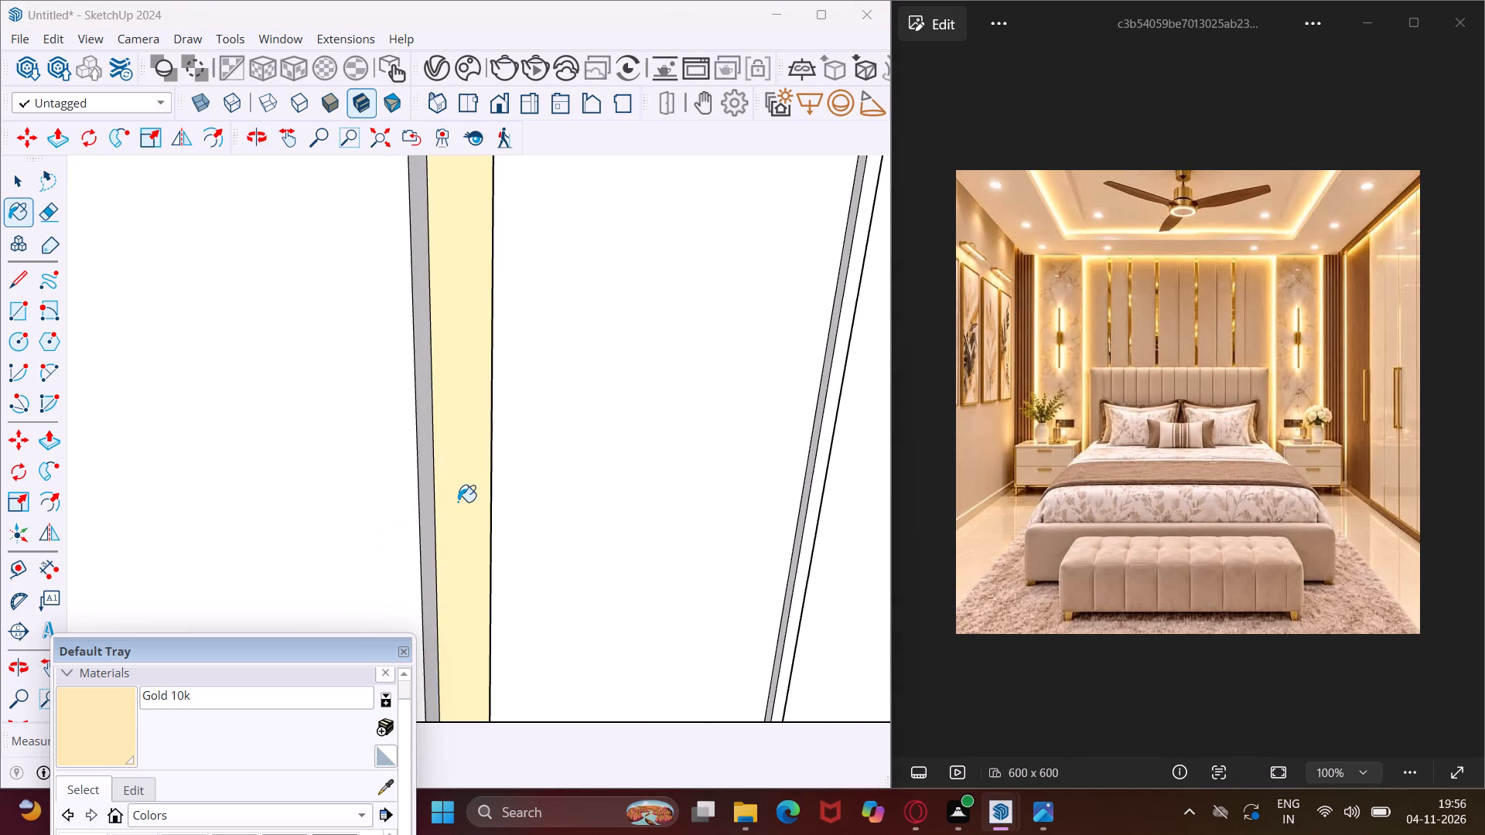
left_click(430, 494)
middle_click_drag(459, 496, 300, 526)
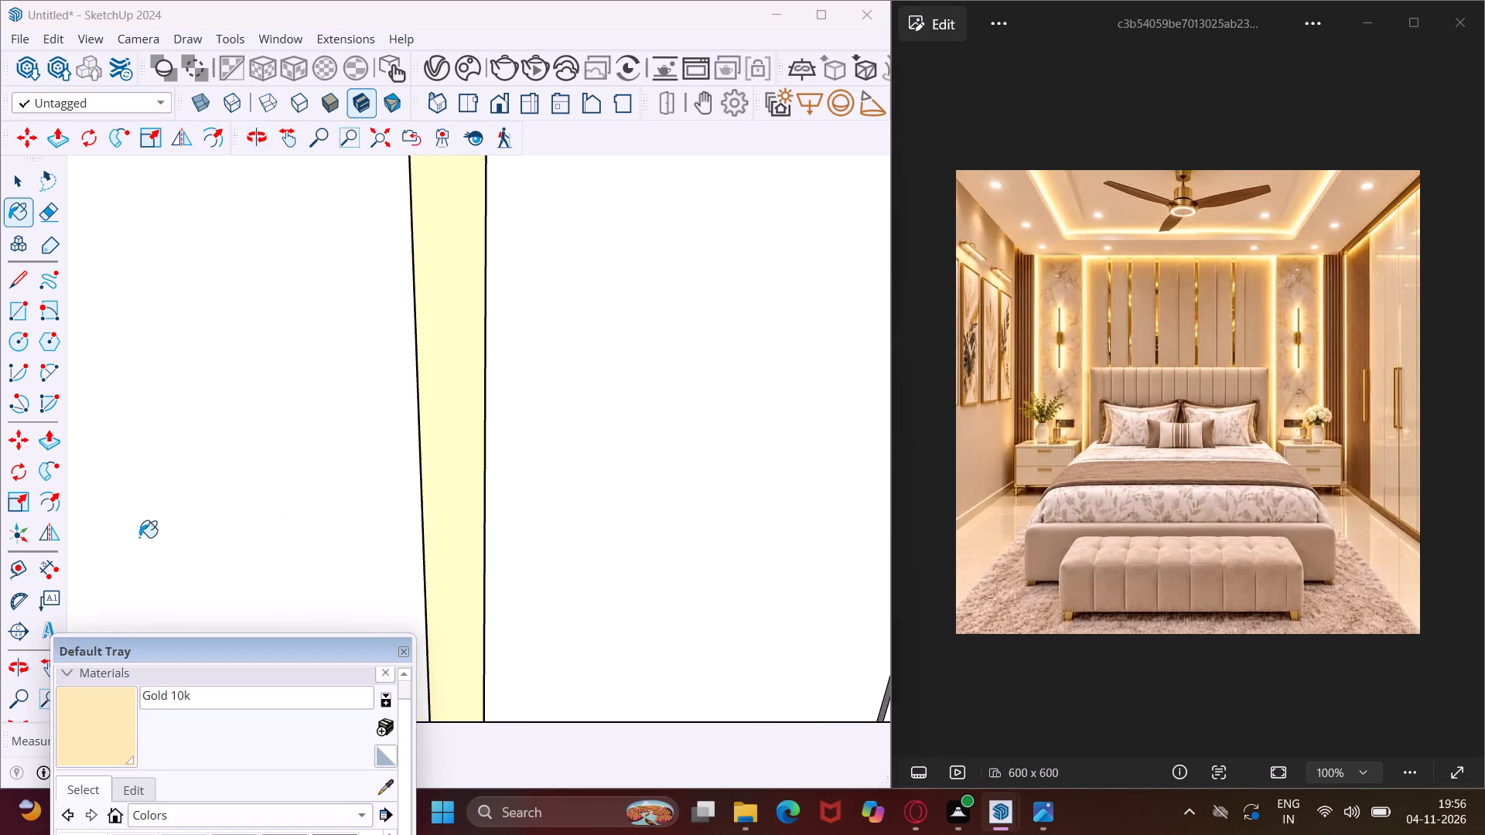
Paint the back and both side faces of the sixth groove from the left on the headboard wall with Gold 10k.
scroll(139, 537, "down", 11)
scroll(667, 443, "up", 4)
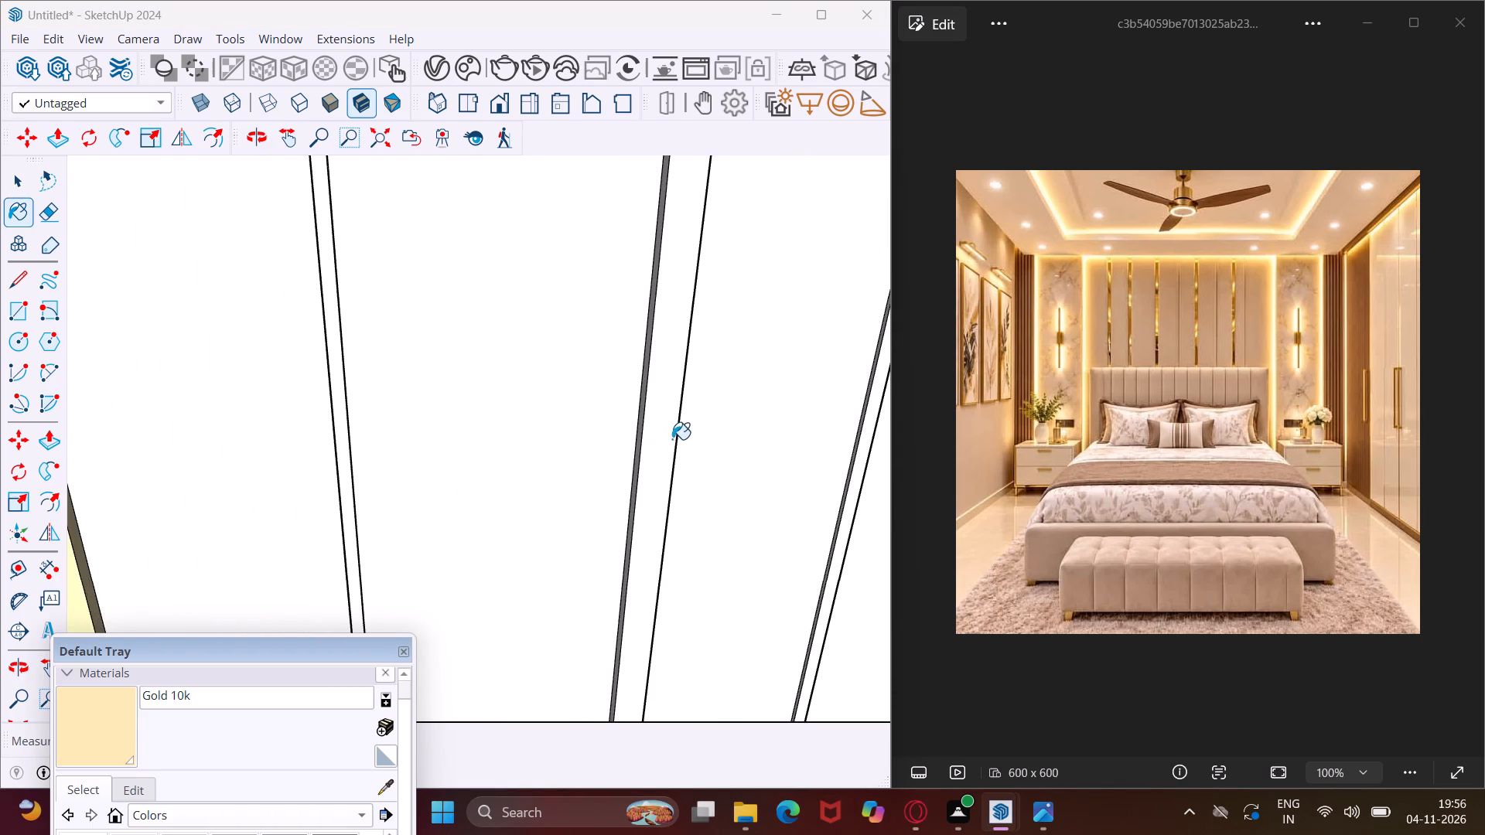
left_click(672, 439)
scroll(664, 431, "up", 7)
middle_click_drag(652, 420, 783, 420)
left_click(608, 441)
middle_click_drag(664, 430, 349, 440)
left_click(688, 426)
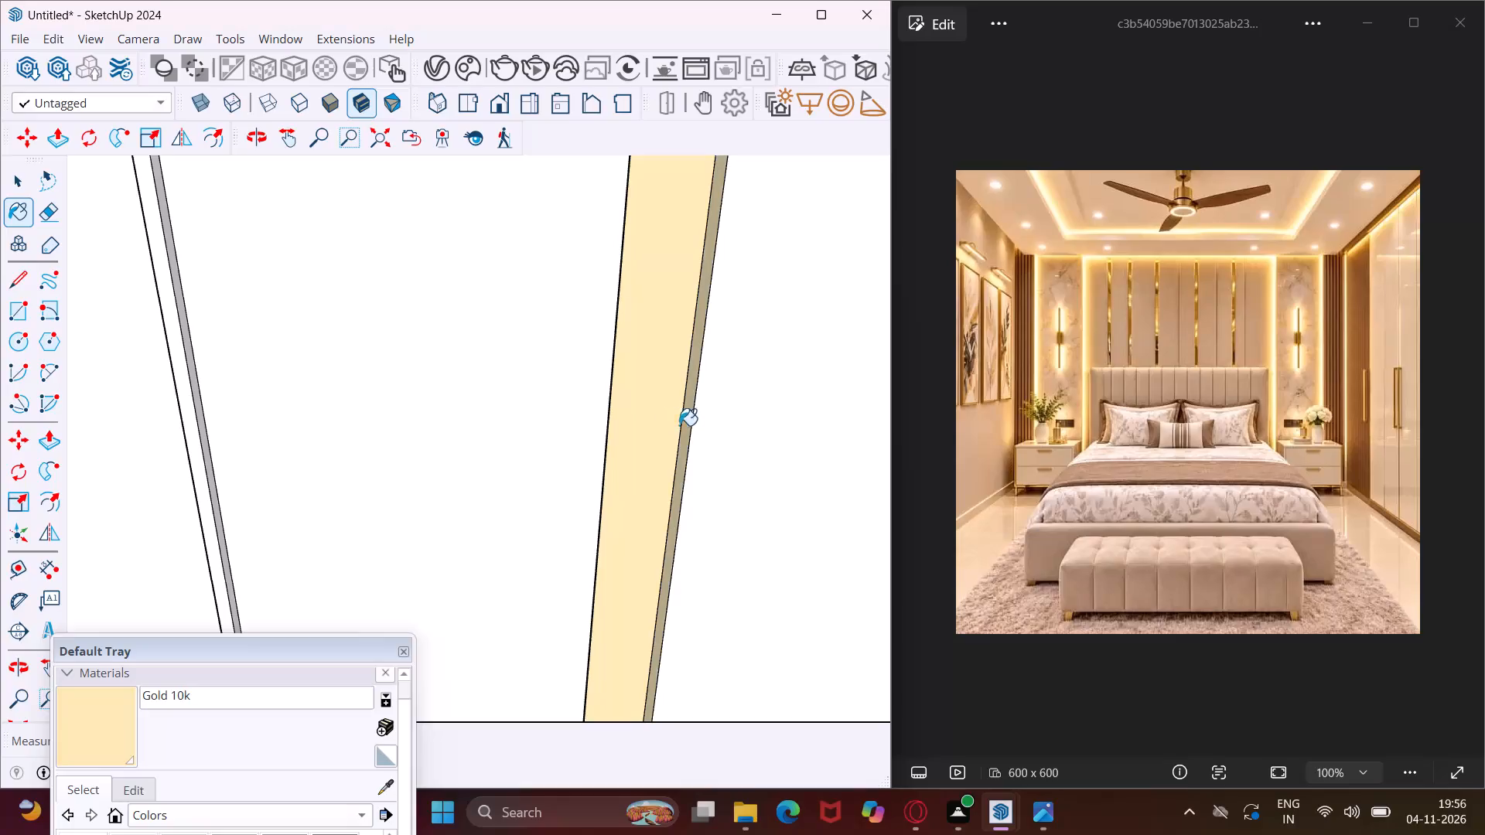
Paint the leftmost slat and groove faces of the slatted panel beside the picture wall with Wood Floor from the Wood collection.
scroll(628, 403, "down", 6)
middle_click_drag(628, 403, 742, 378)
scroll(762, 319, "down", 15)
middle_click_drag(761, 310, 804, 249)
scroll(765, 279, "down", 10)
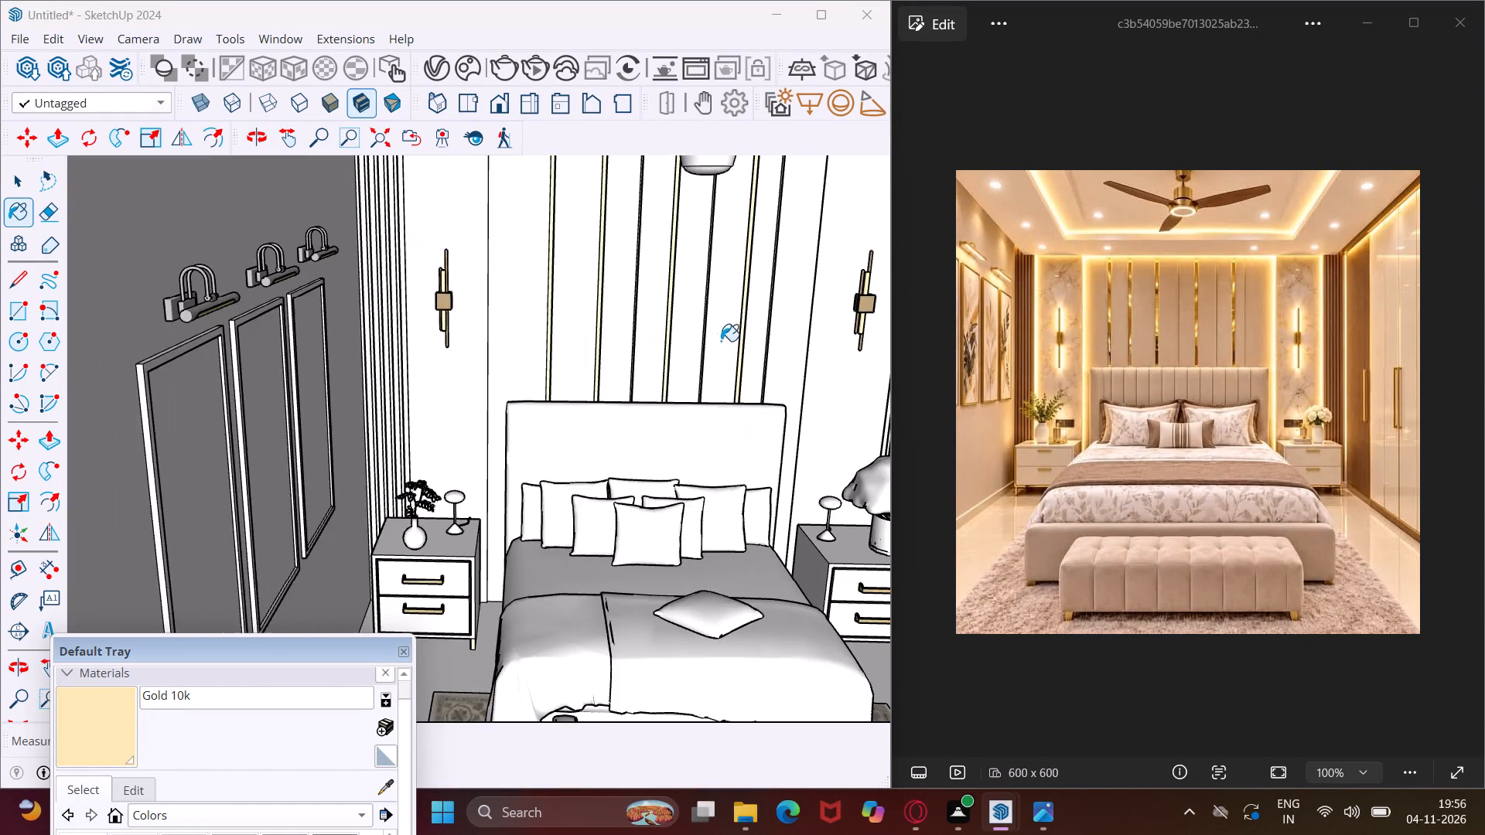
scroll(721, 341, "down", 3)
middle_click_drag(710, 355, 630, 336)
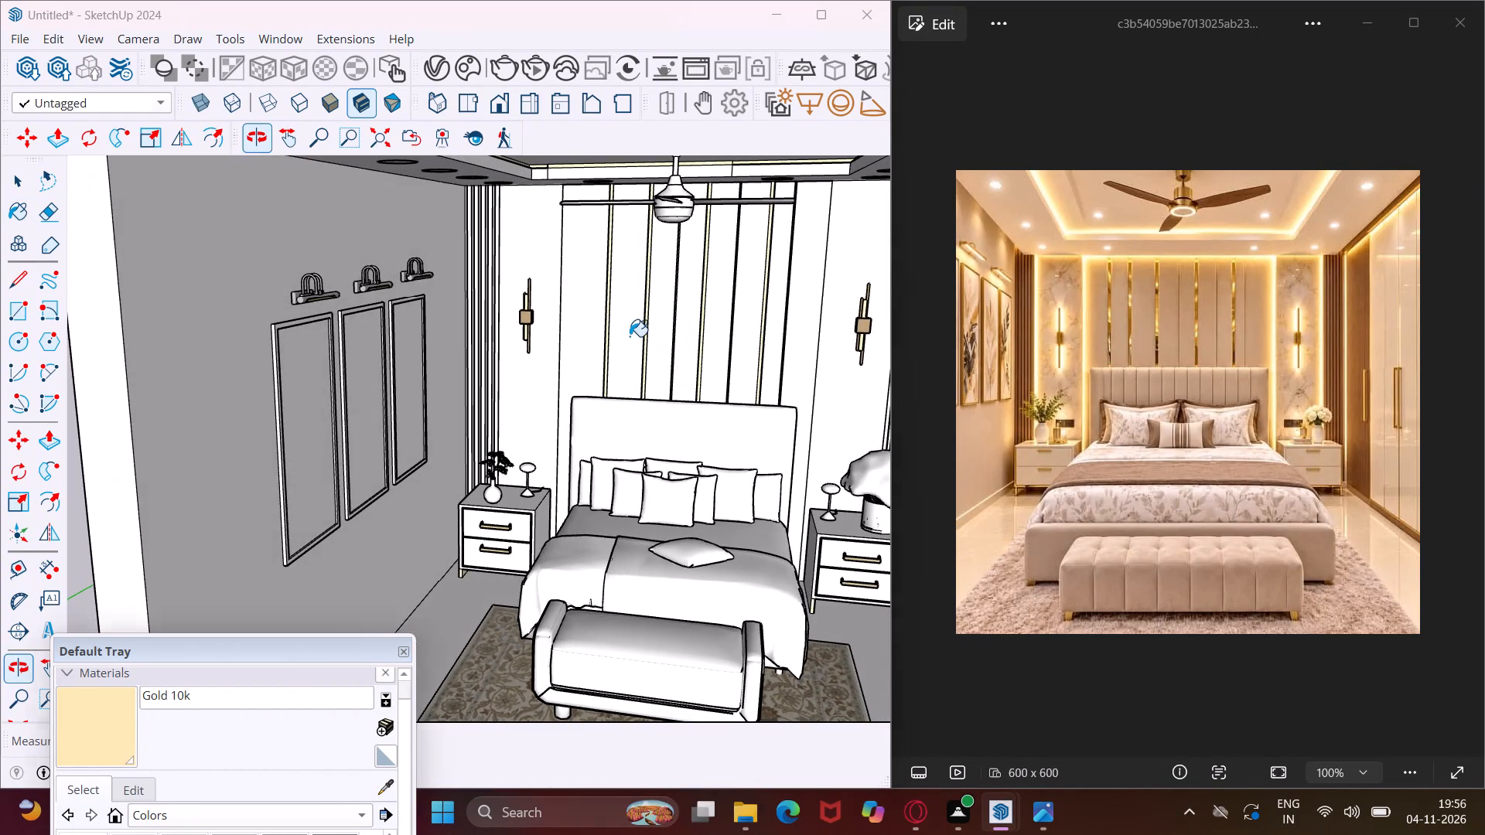
scroll(527, 331, "down", 4)
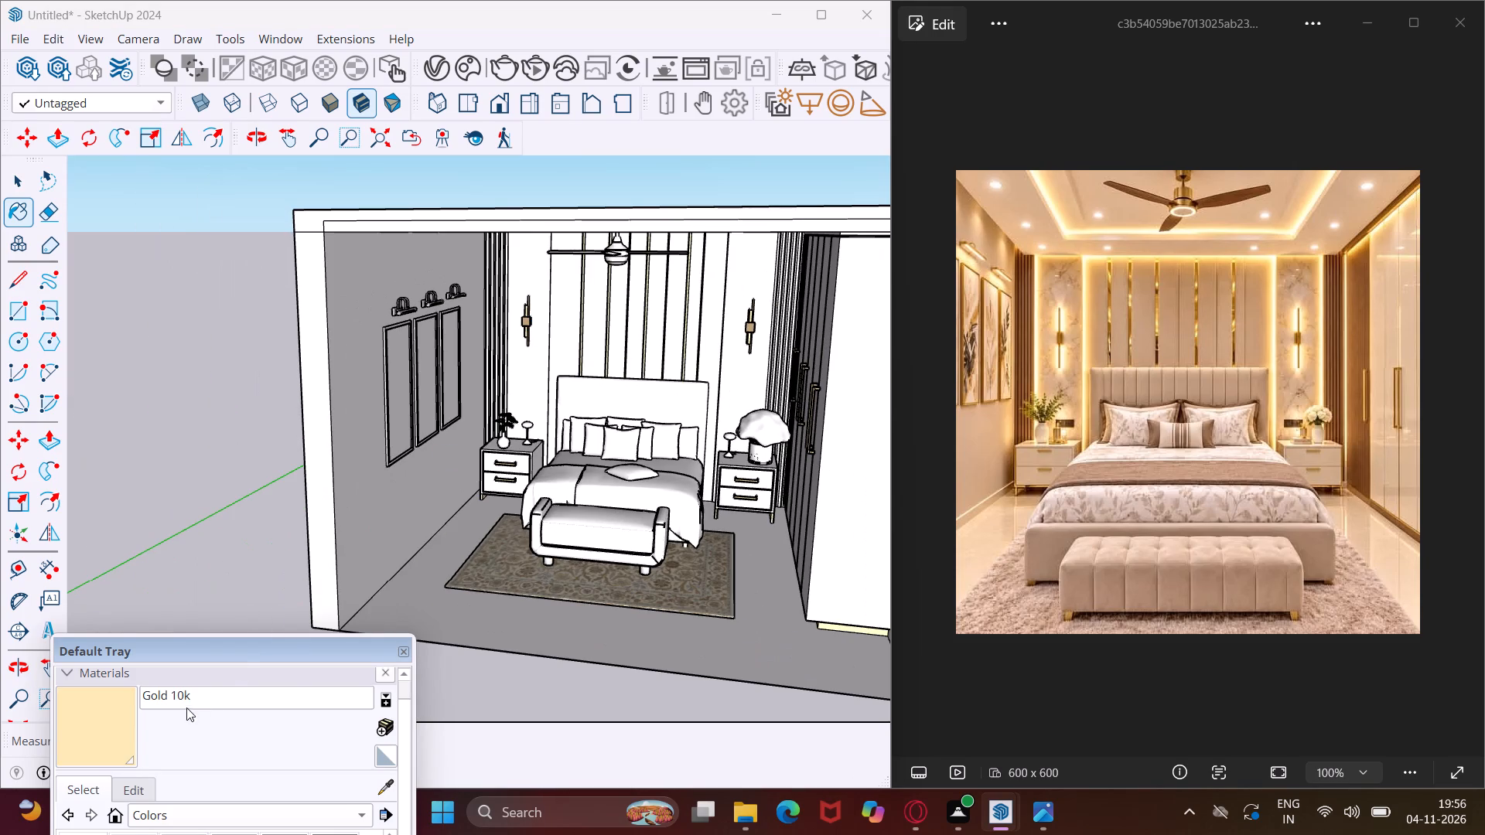
left_click(183, 810)
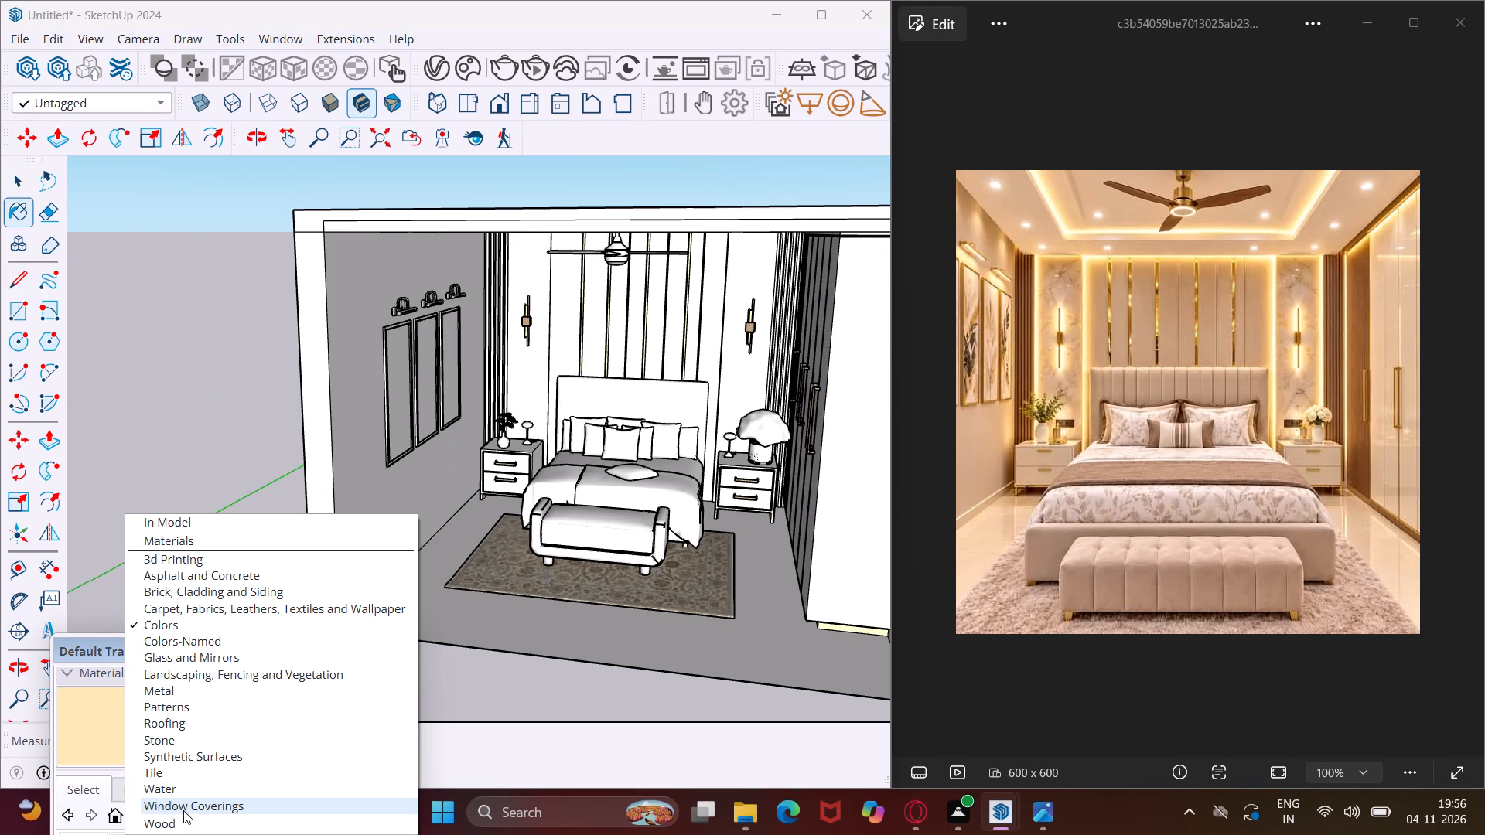
left_click(183, 825)
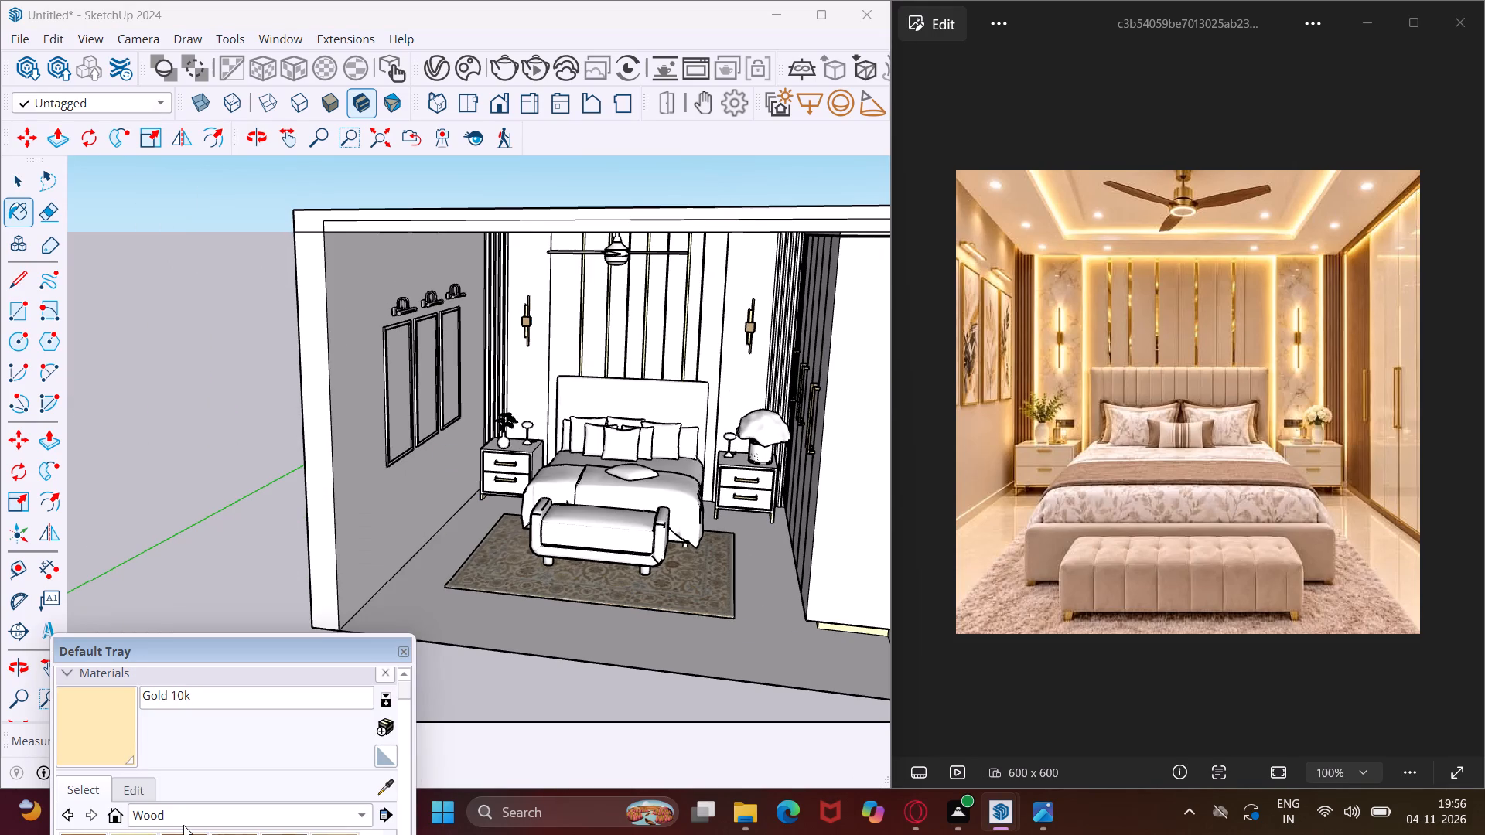
scroll(205, 750, "down", 2)
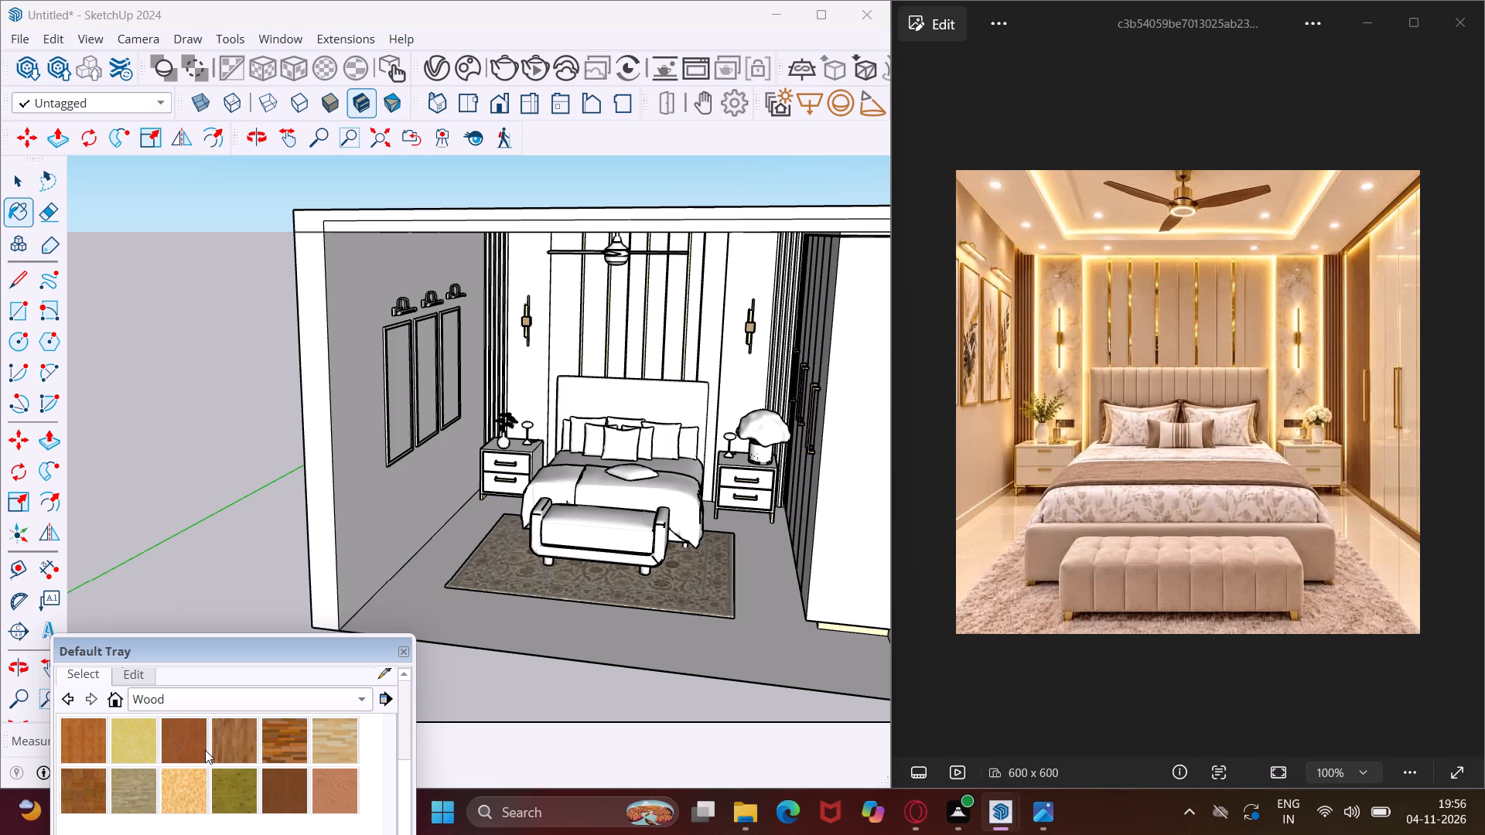
left_click(234, 751)
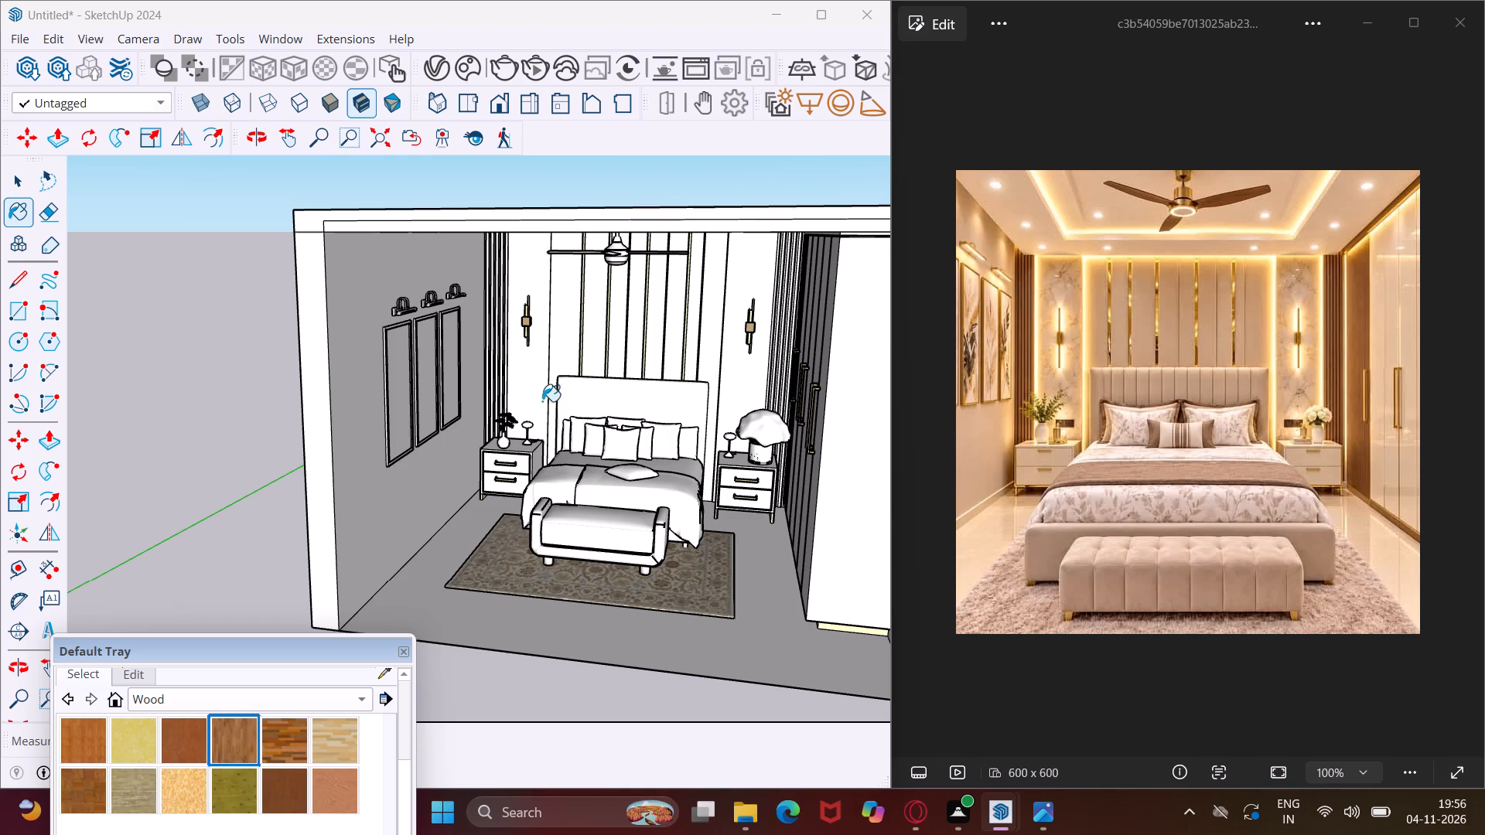
scroll(493, 312, "up", 15)
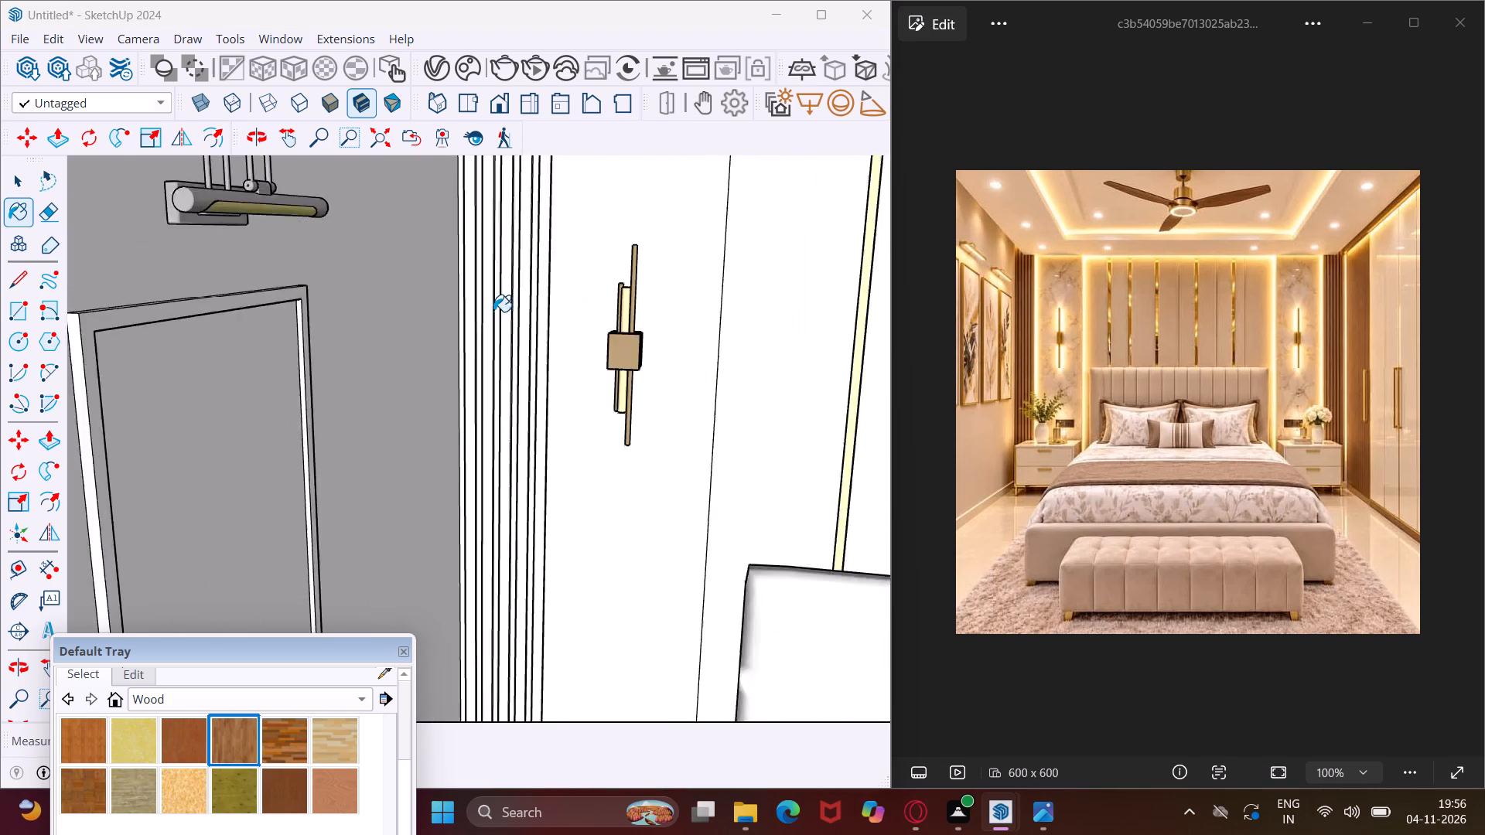
scroll(493, 312, "up", 9)
scroll(493, 312, "up", 12)
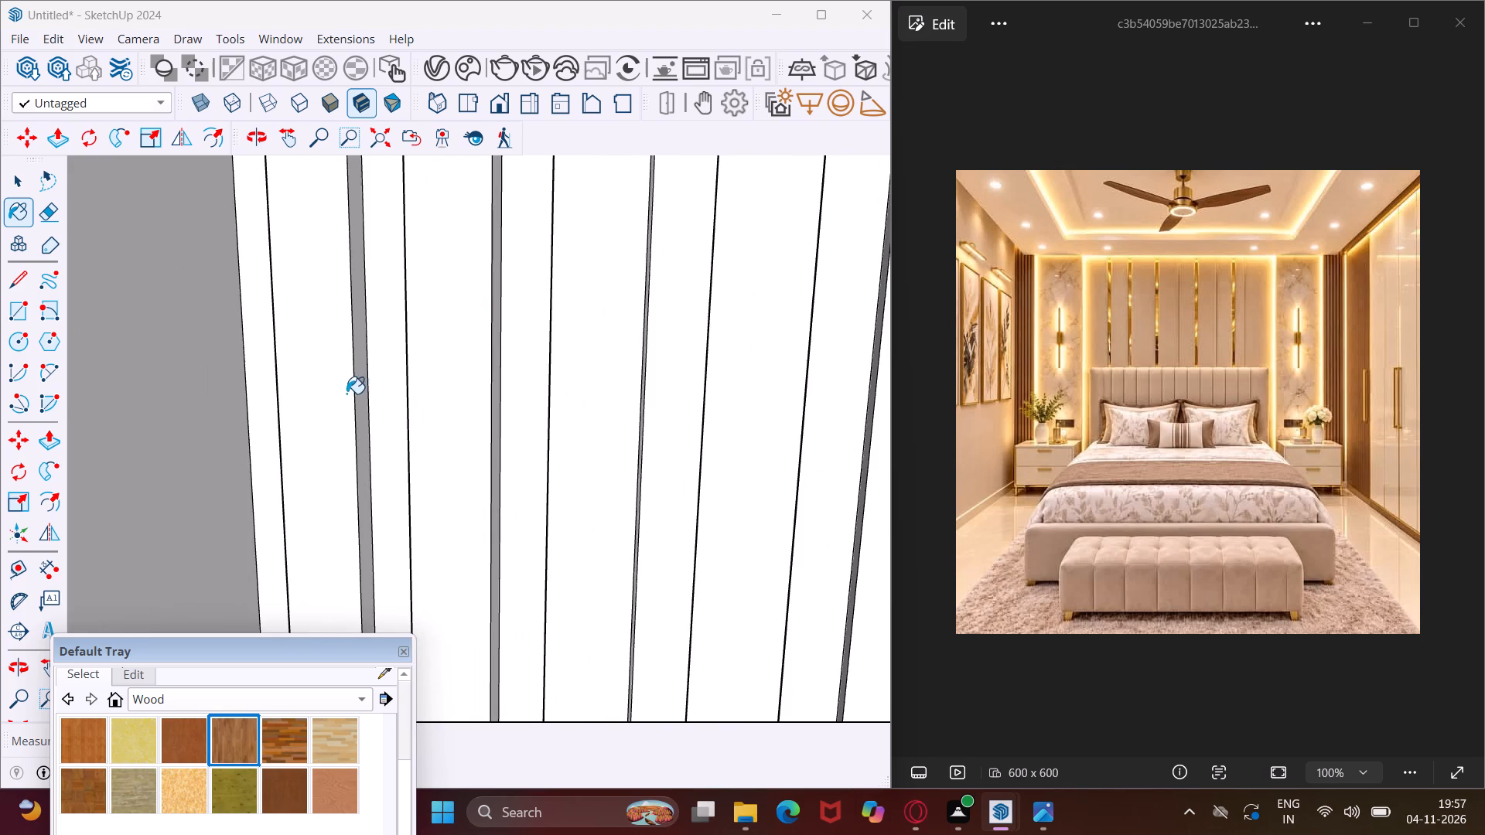
left_click(346, 394)
left_click(381, 403)
scroll(368, 387, "up", 4)
left_click(358, 380)
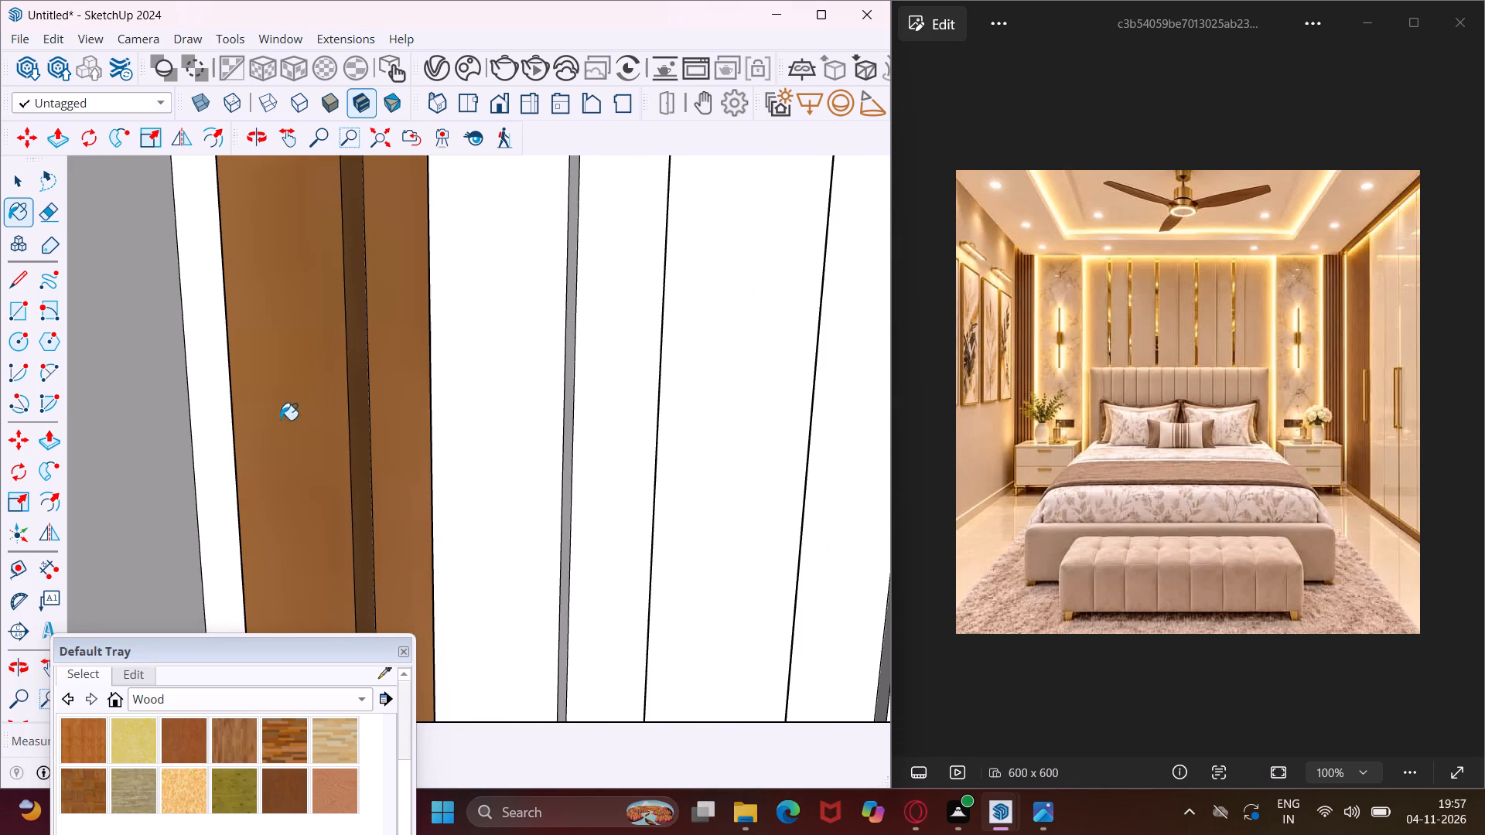
left_click(224, 455)
Paint the first slat's hidden side face and the next slat and groove faces on the same panel with Wood Floor.
middle_click_drag(224, 455, 291, 462)
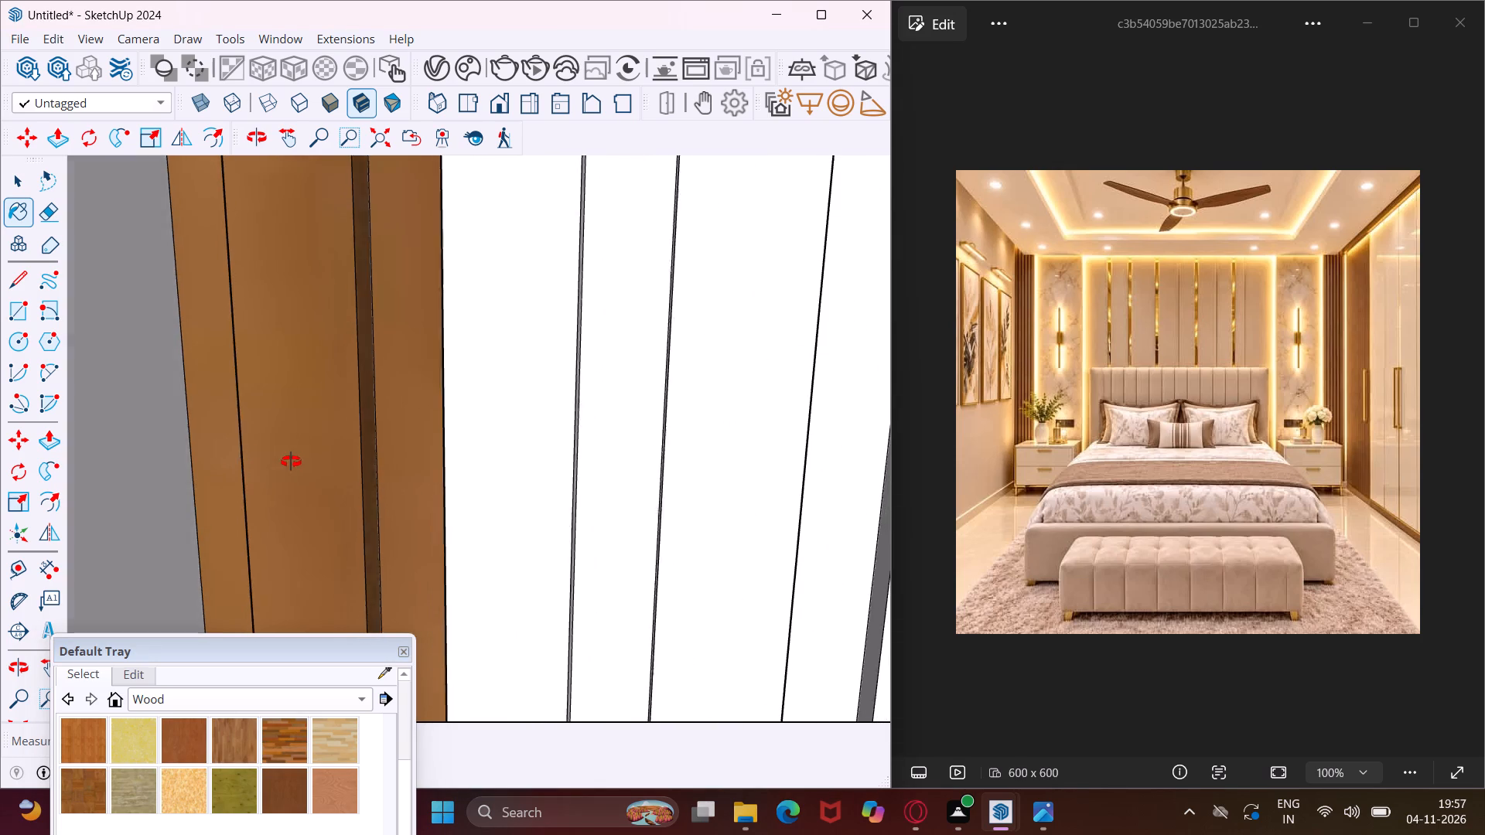
middle_click_drag(291, 462, 391, 466)
scroll(384, 469, "up", 1)
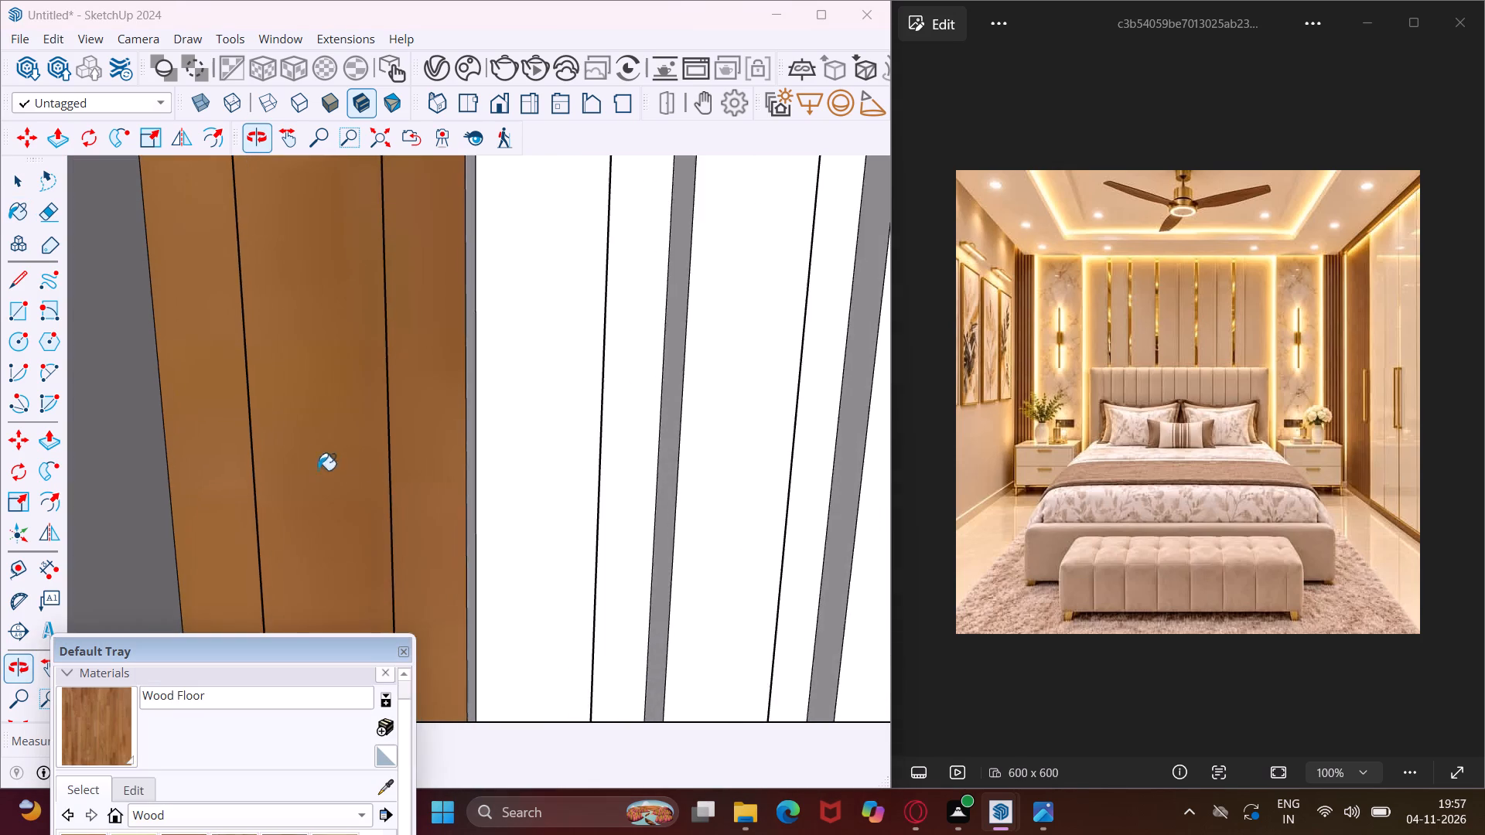
scroll(289, 435, "up", 9)
middle_click_drag(296, 429, 430, 452)
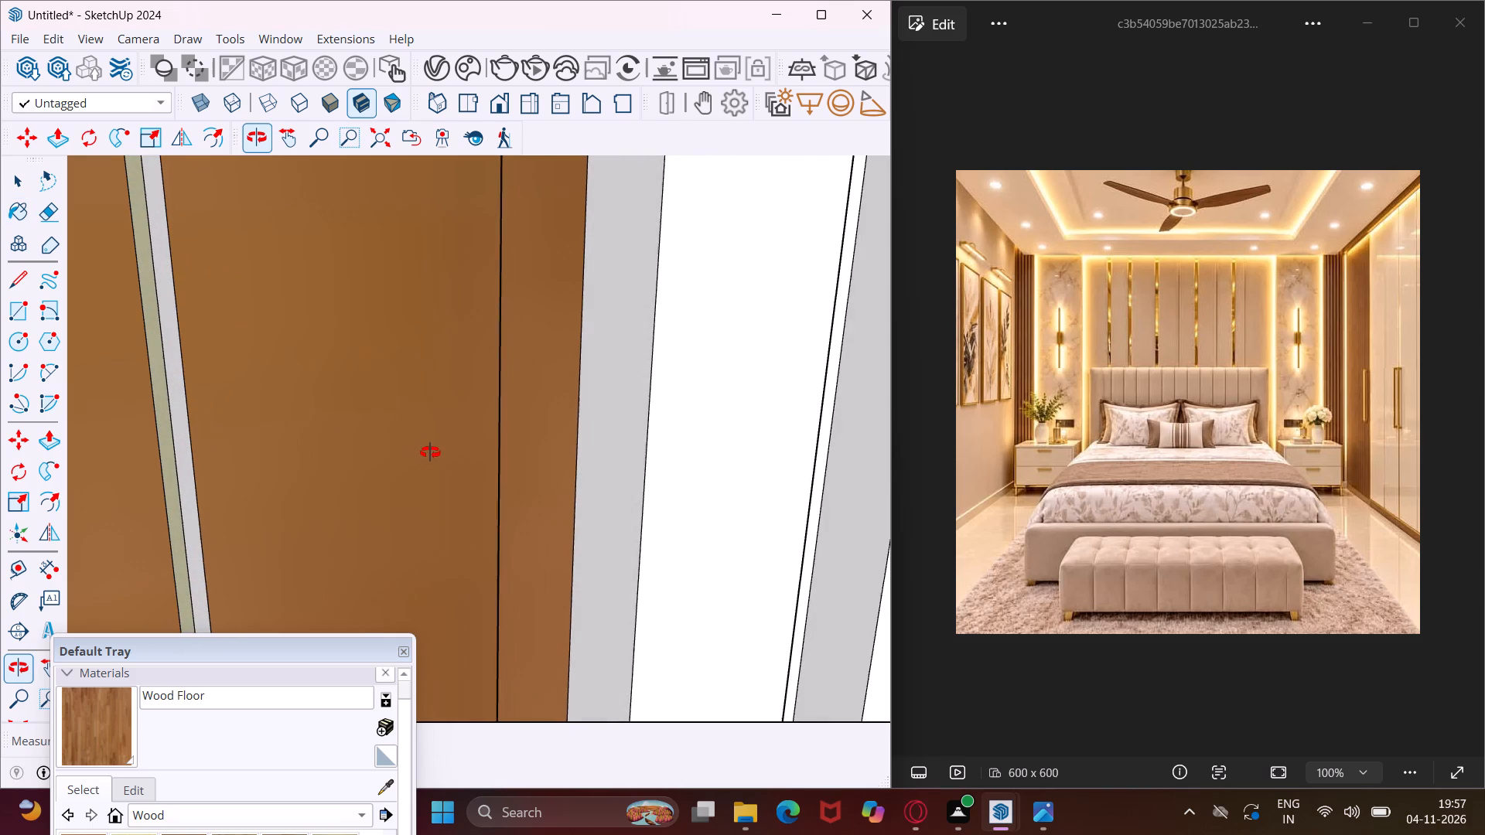
middle_click_drag(430, 452, 432, 454)
left_click(184, 513)
middle_click_drag(387, 460, 343, 464)
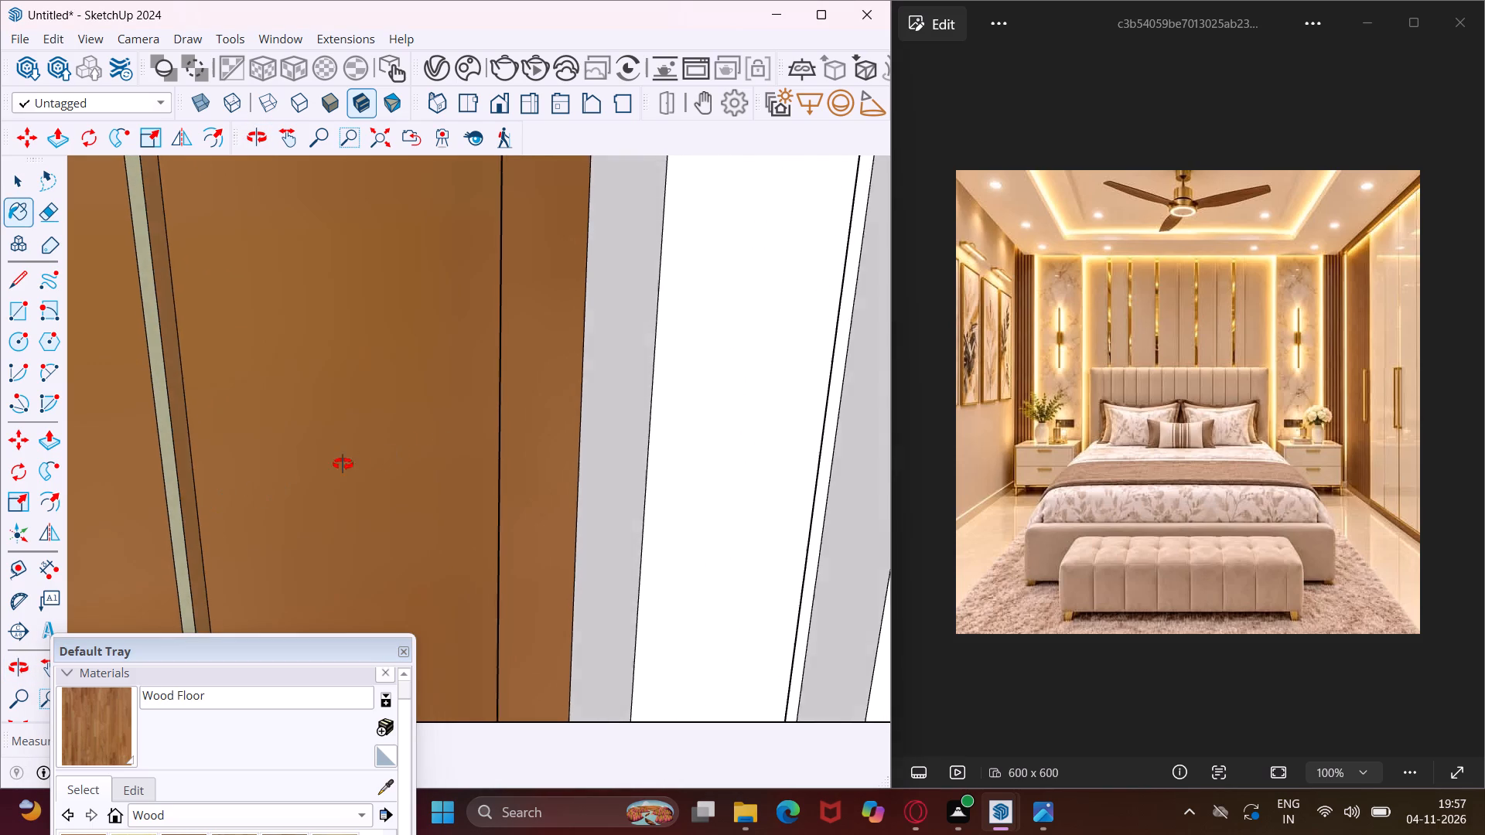
middle_click_drag(343, 464, 105, 516)
scroll(104, 516, "down", 11)
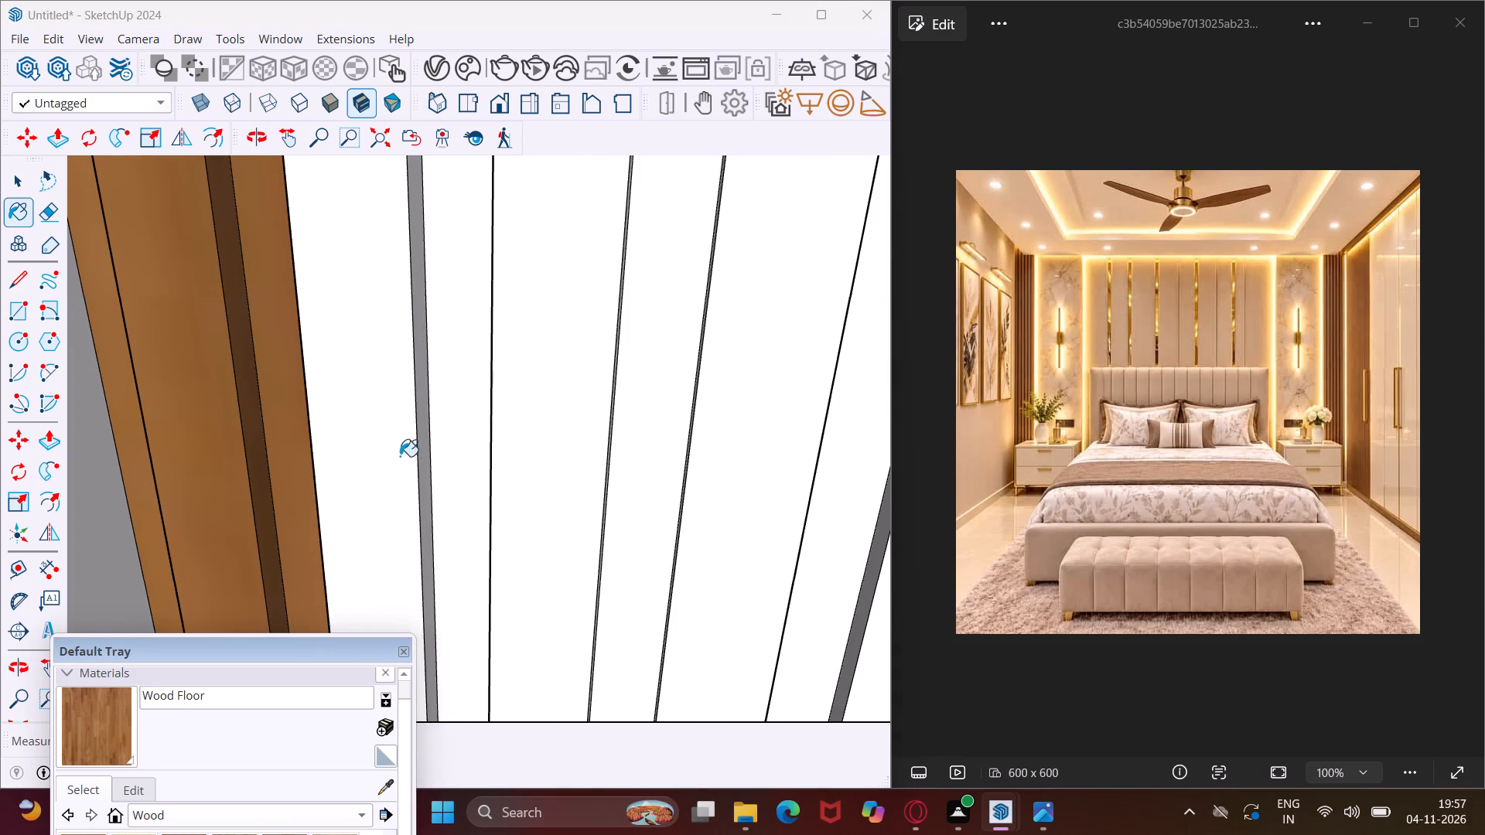
left_click(400, 456)
left_click(466, 438)
scroll(428, 424, "up", 3)
left_click(422, 423)
Paint the middle and remaining slat fronts, grooves and exposed side faces of the panel beside the picture wall with Wood Floor.
middle_click_drag(367, 435, 381, 440)
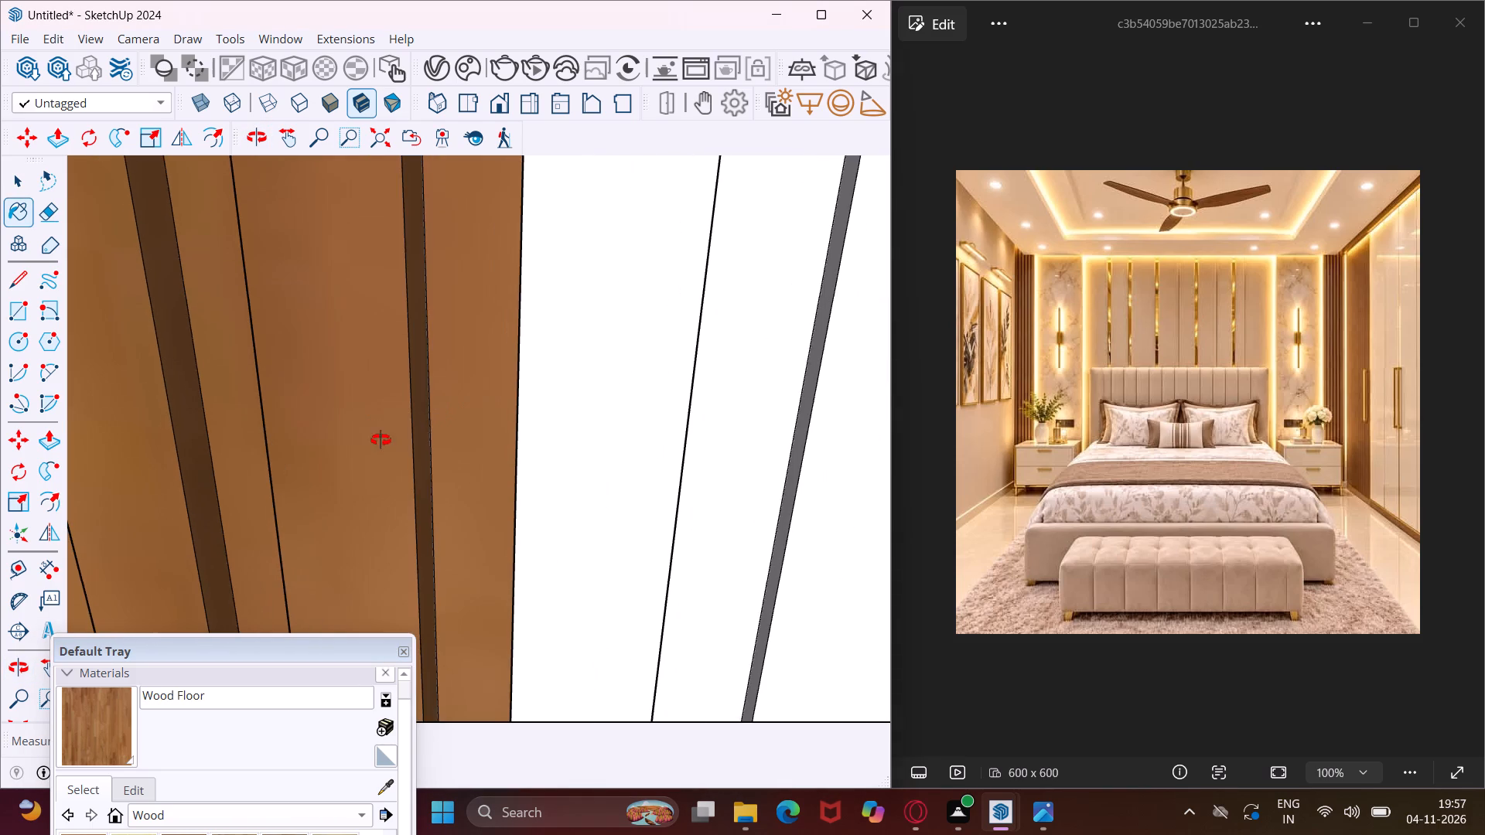
middle_click_drag(381, 440, 654, 421)
left_click(253, 496)
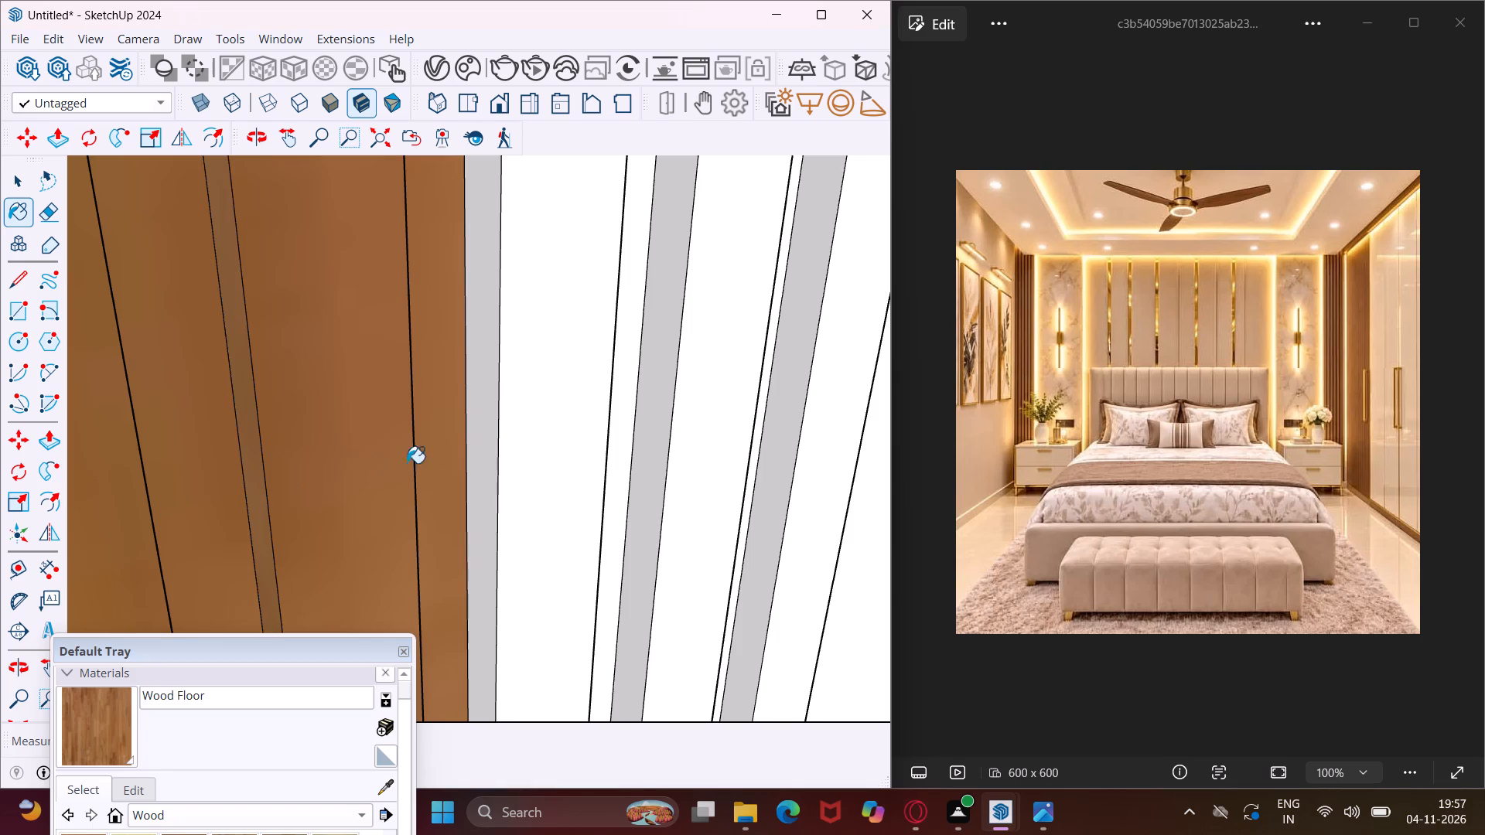
left_click(483, 463)
left_click(547, 468)
left_click(615, 456)
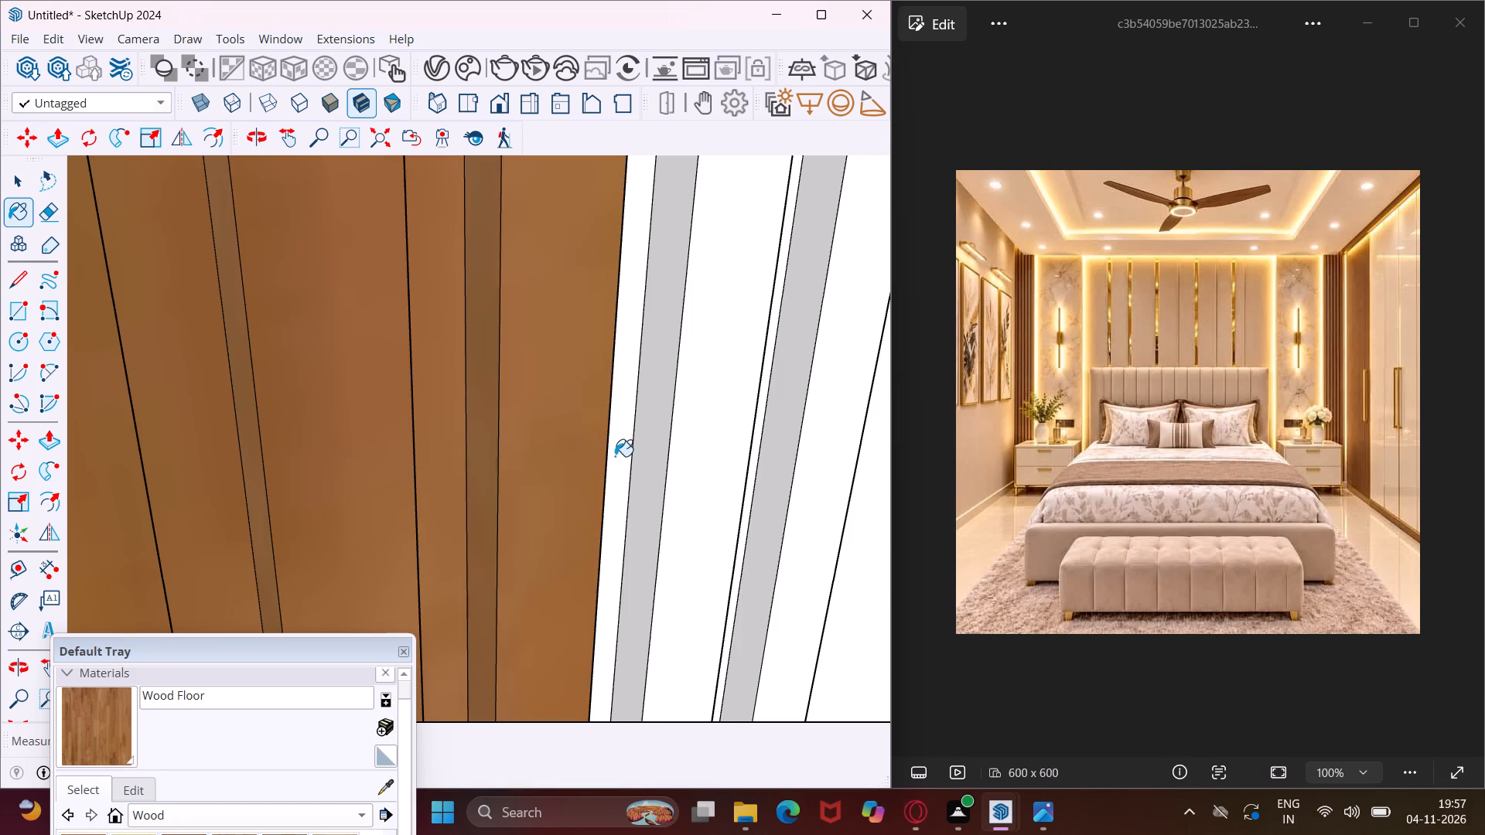
left_click(640, 458)
left_click(723, 459)
left_click(759, 476)
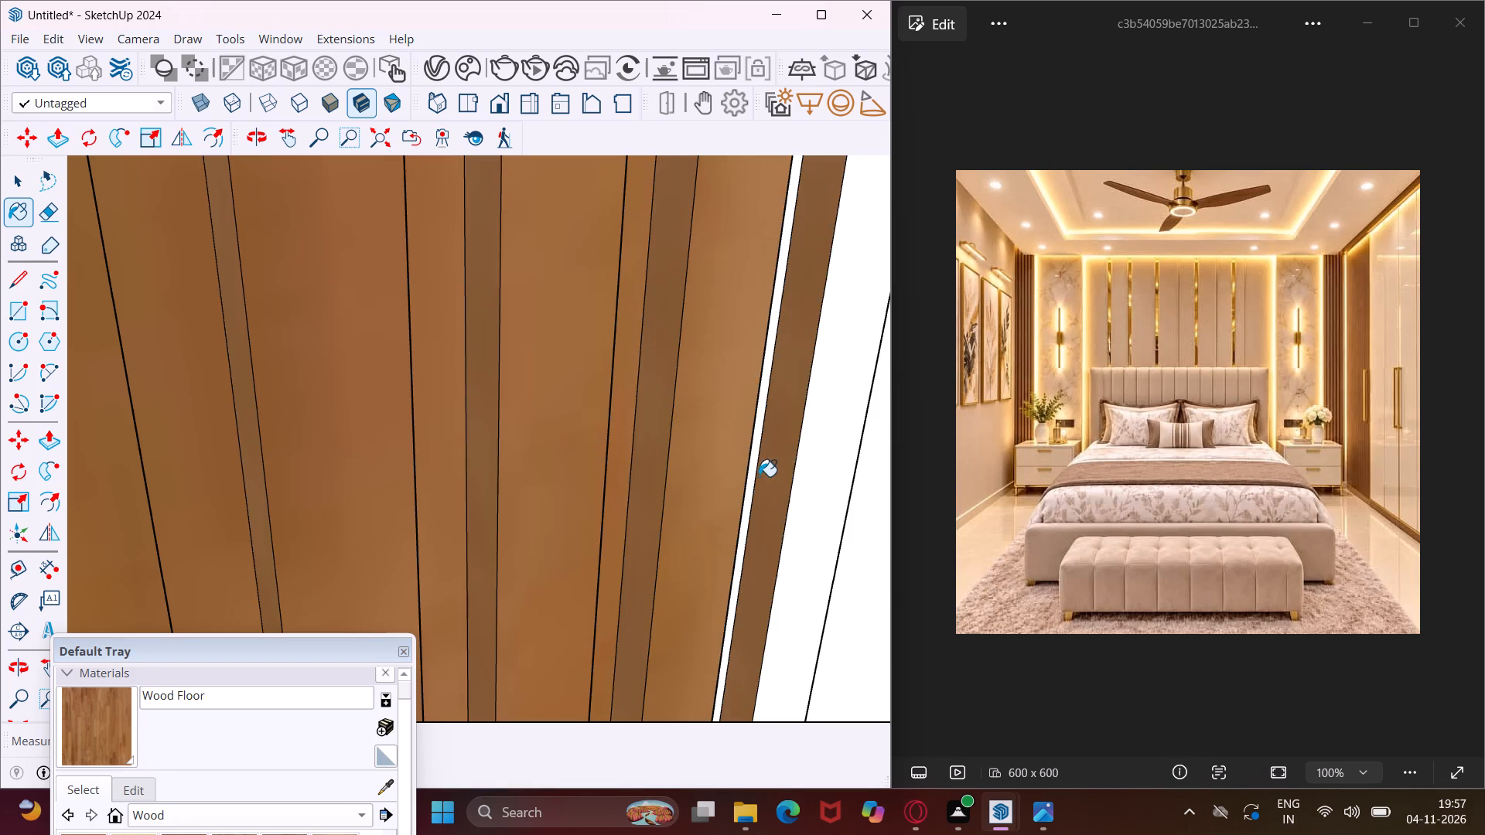
left_click(750, 461)
left_click(807, 466)
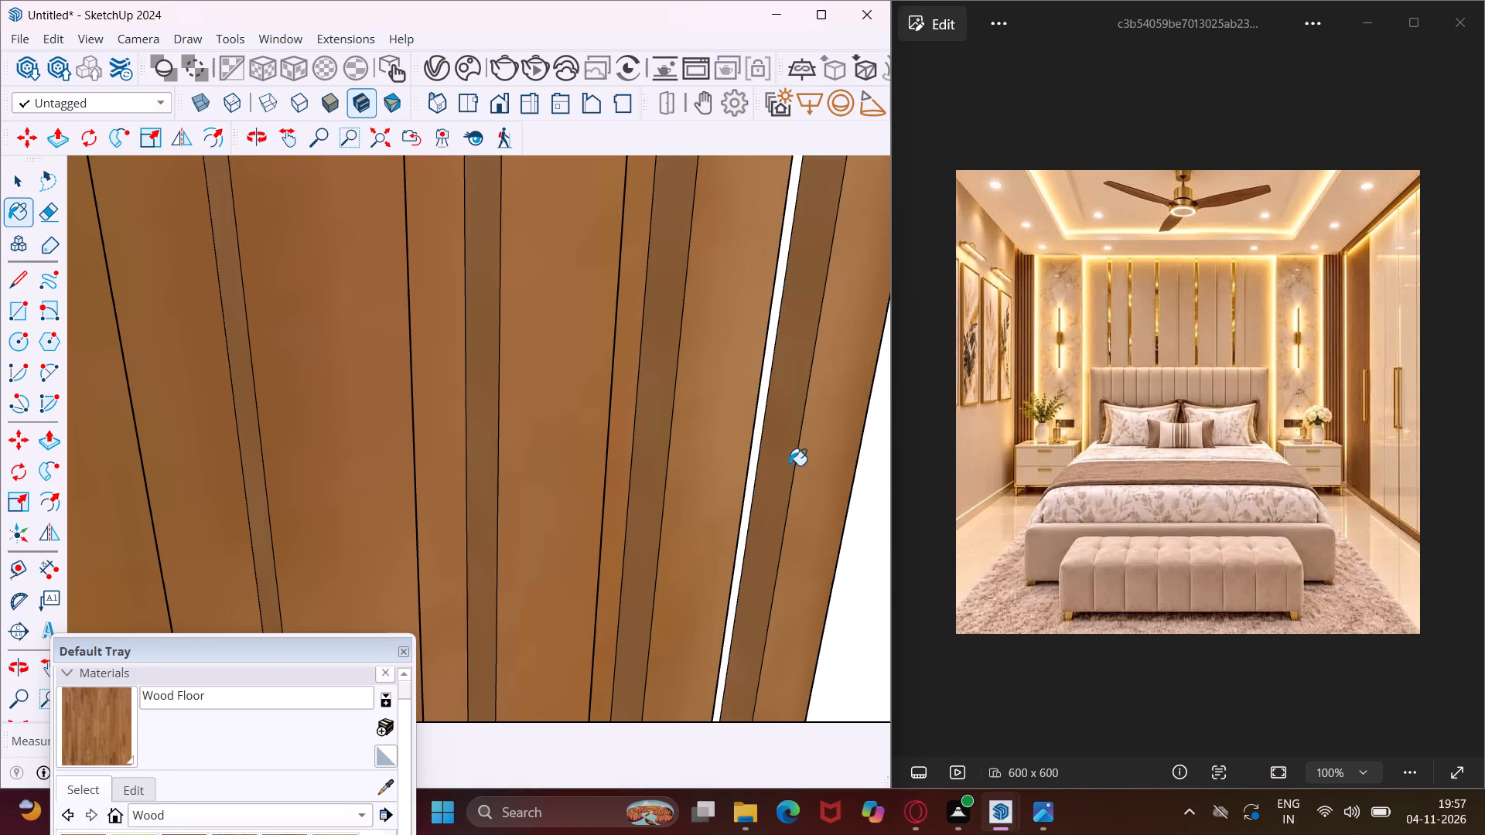
Paint the leftover narrow side faces and the outer end of the panel beside the picture wall with Wood Floor.
middle_click_drag(763, 458, 501, 462)
scroll(501, 462, "up", 1)
left_click(733, 488)
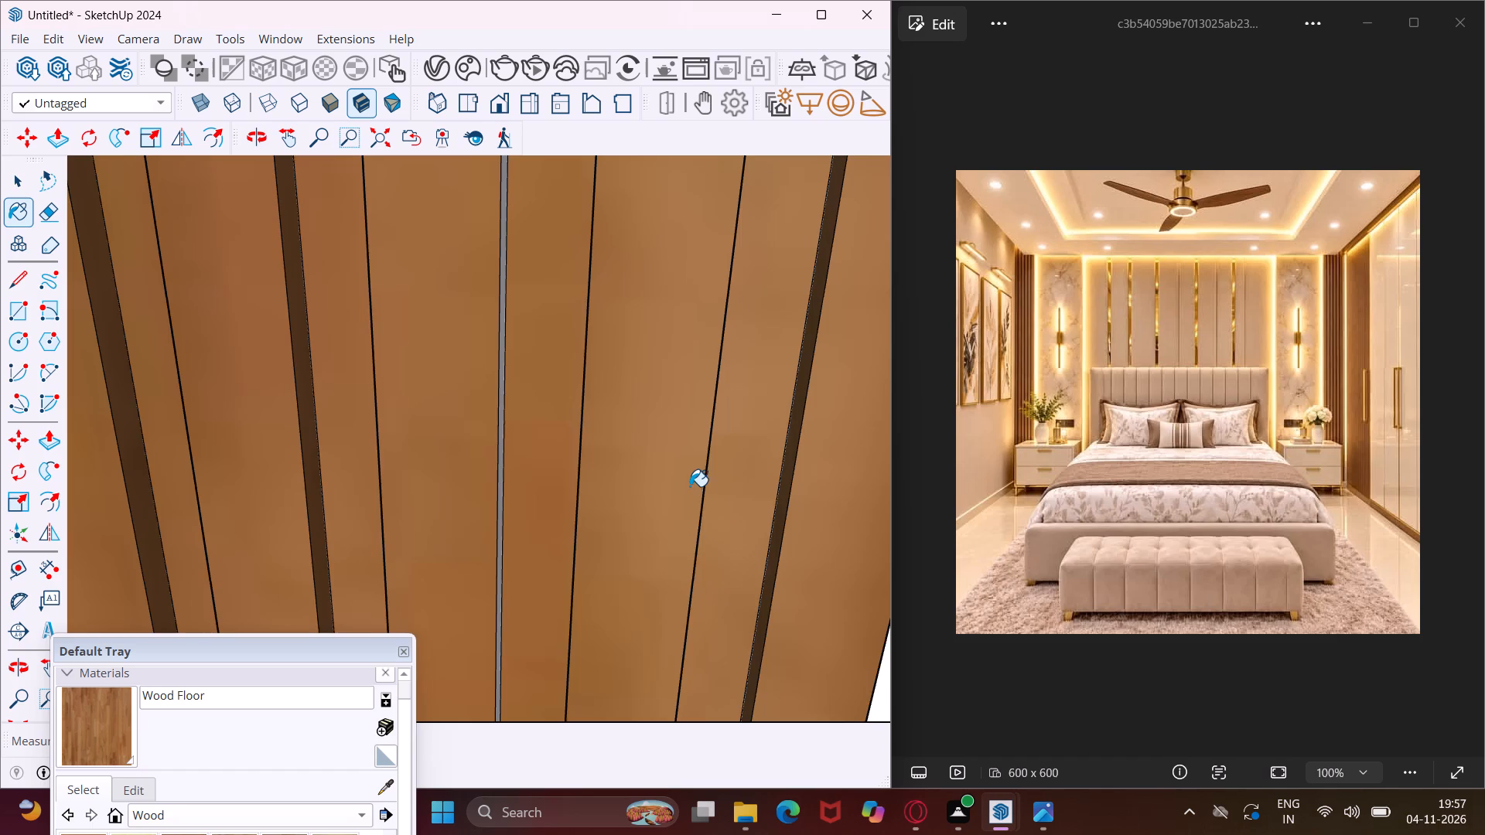
middle_click_drag(690, 486, 506, 492)
left_click(526, 481)
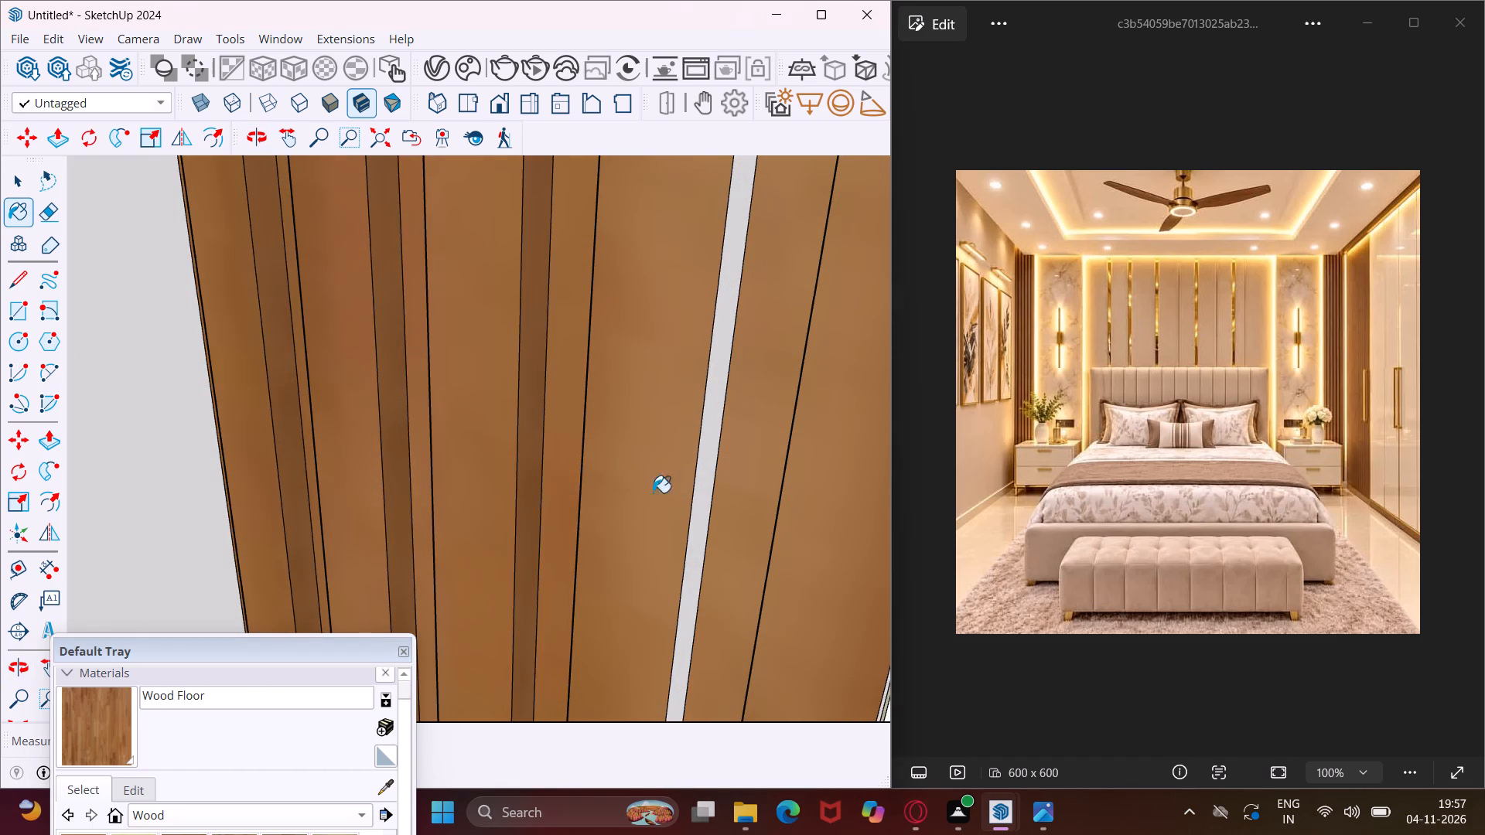
left_click(705, 492)
scroll(477, 442, "down", 6)
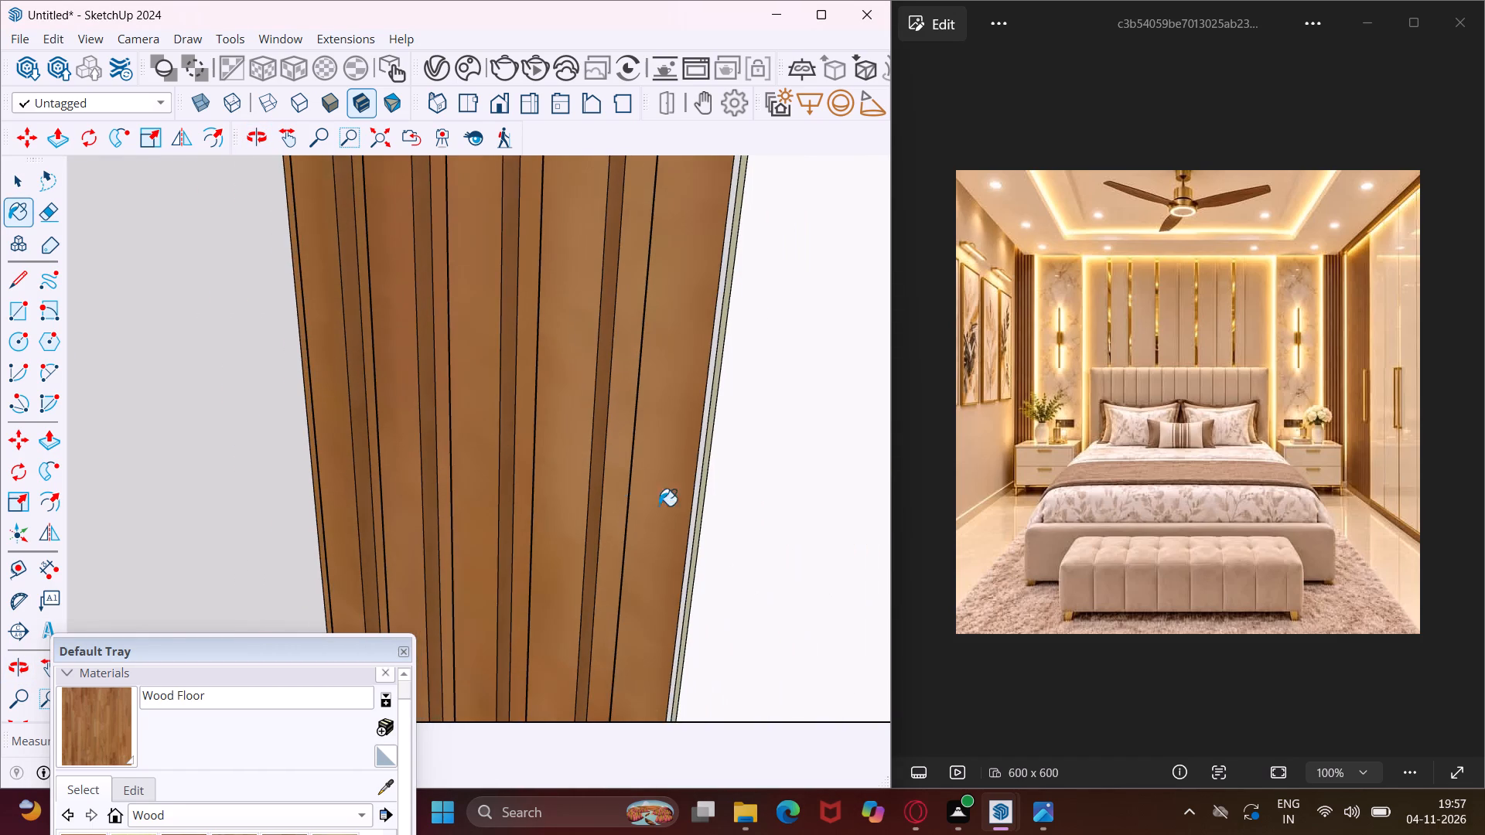
scroll(707, 481, "up", 7)
left_click(688, 458)
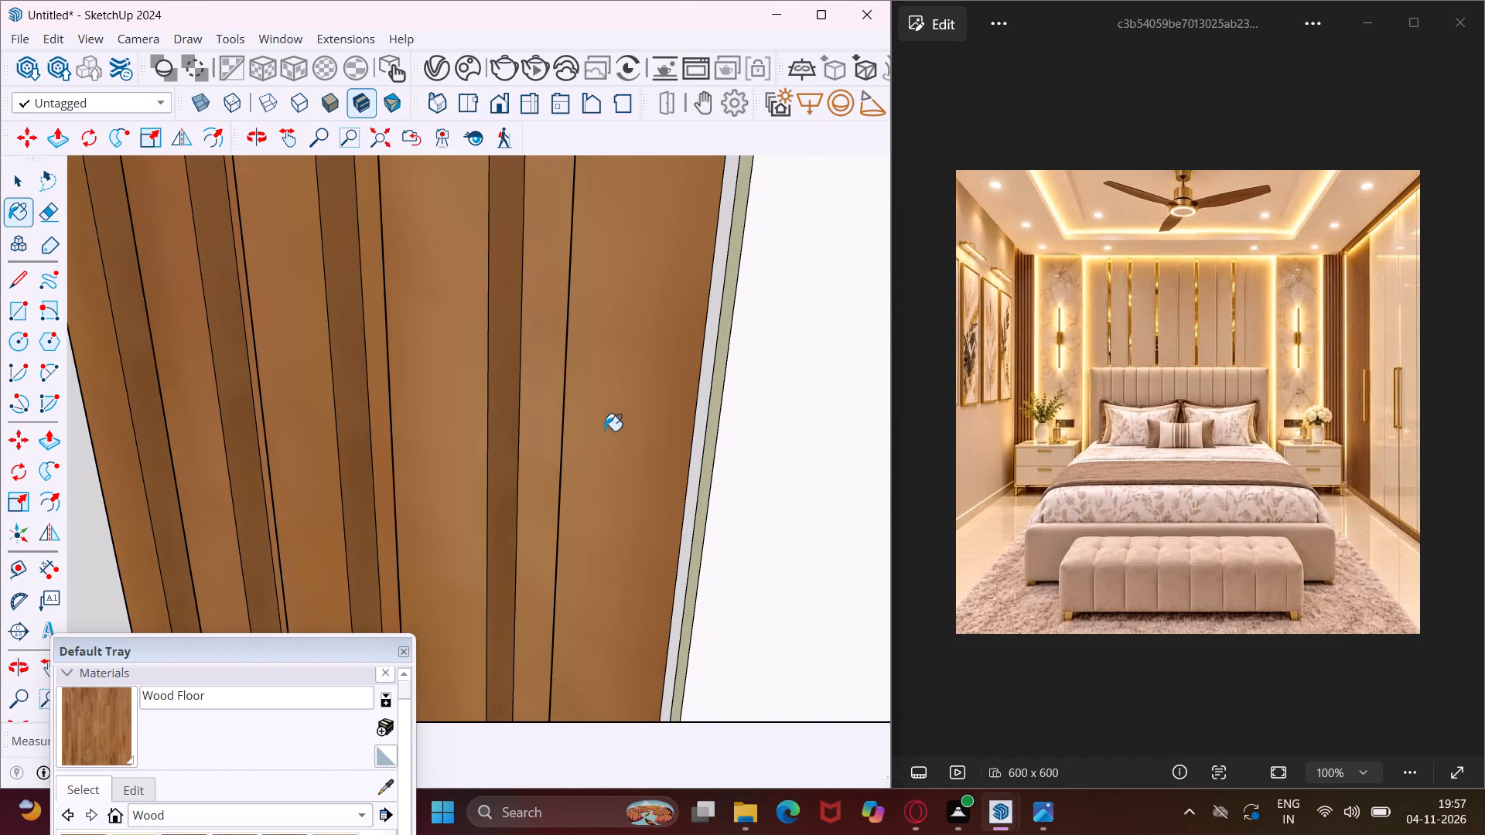
left_click(697, 450)
Paint the first slat's narrow side face and front on the slatted panel beside the wardrobe with Wood Floor.
scroll(455, 475, "down", 6)
middle_click_drag(469, 486, 519, 432)
scroll(517, 419, "down", 2)
scroll(516, 419, "up", 1)
scroll(516, 419, "down", 10)
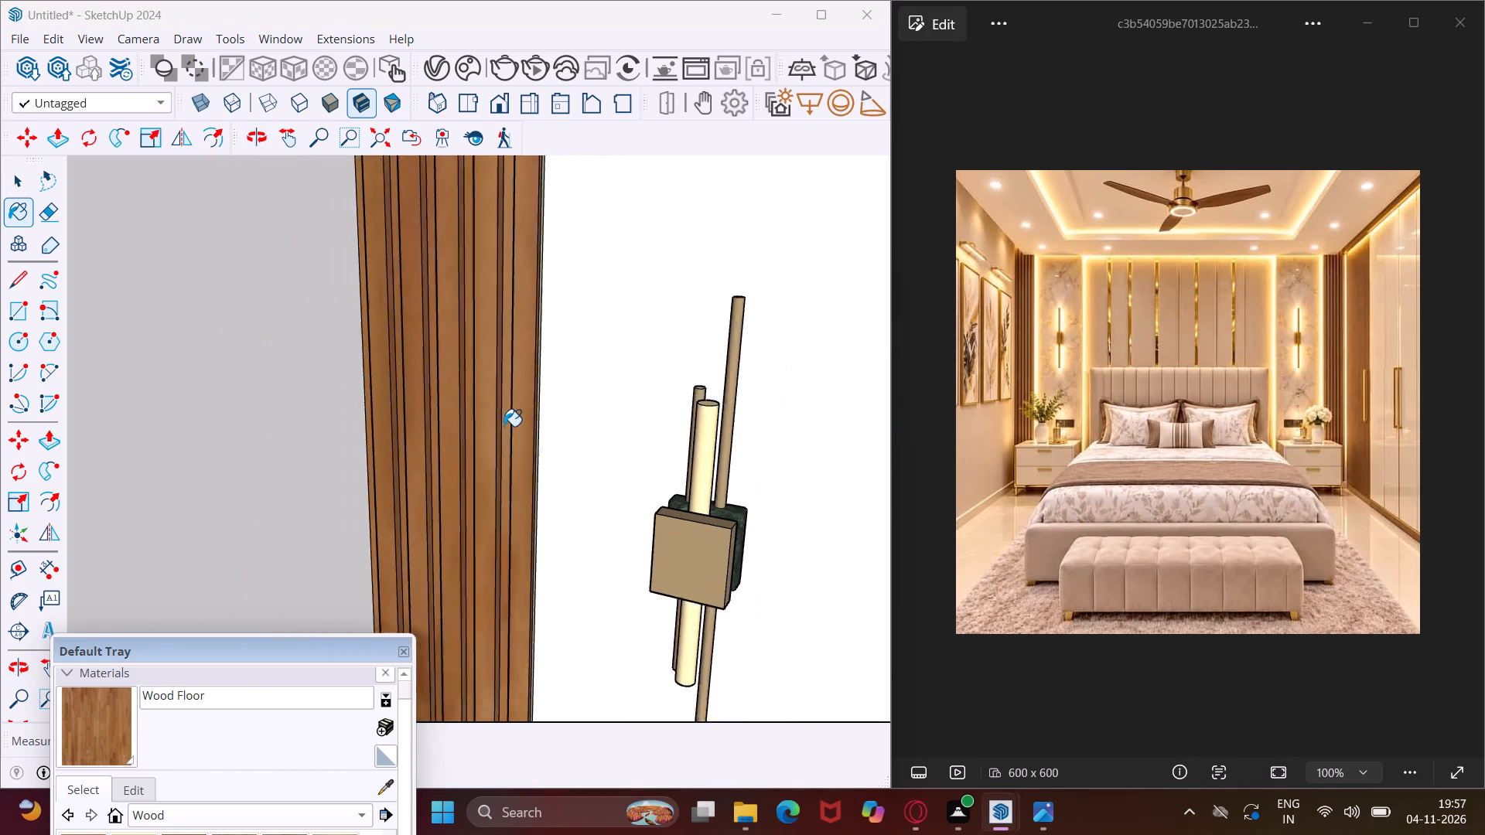
scroll(504, 426, "down", 4)
middle_click_drag(510, 426, 563, 416)
scroll(442, 404, "down", 7)
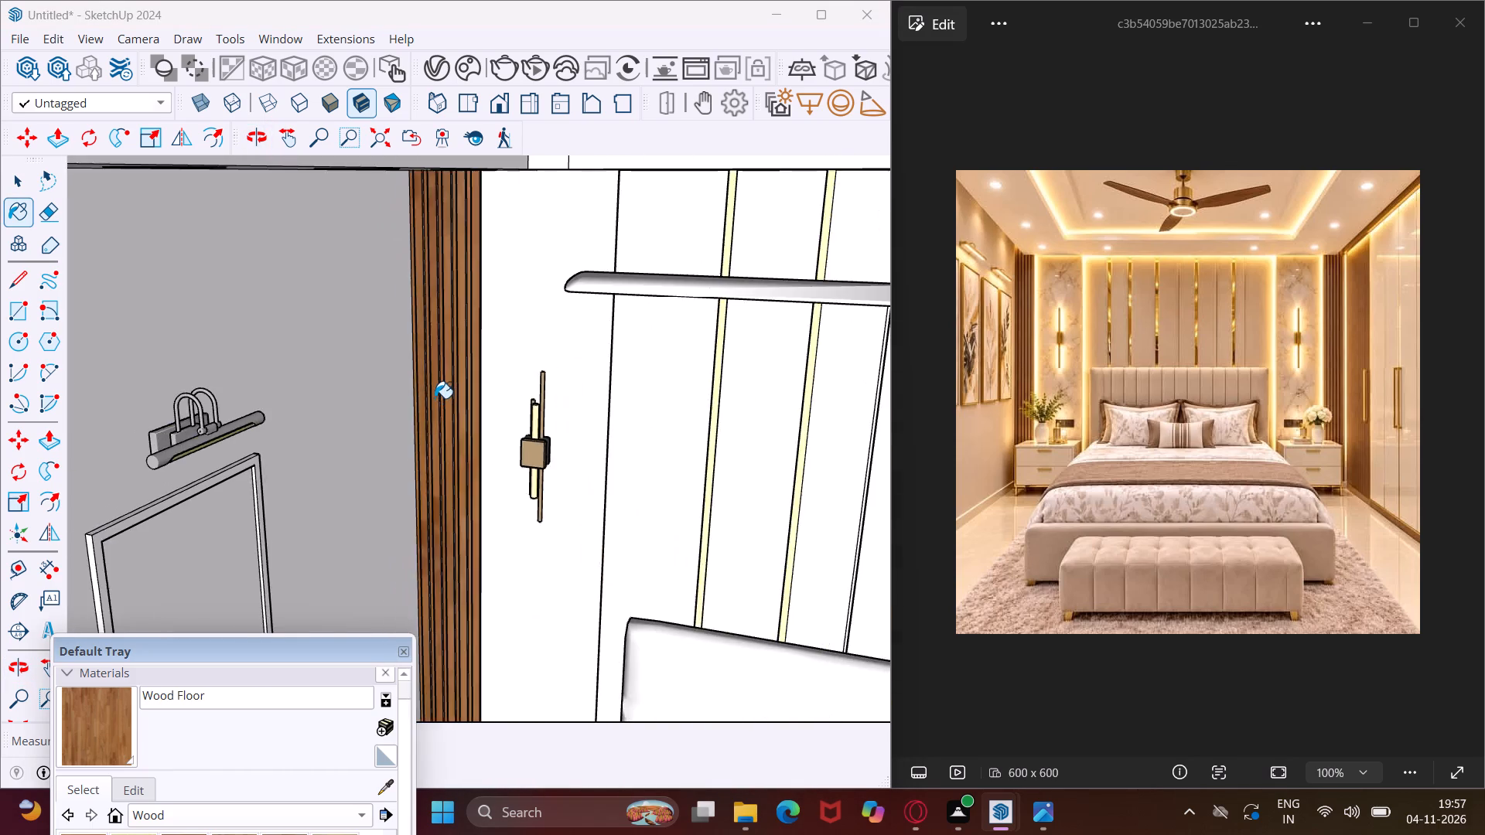
scroll(435, 398, "down", 4)
middle_click_drag(435, 398, 515, 227)
scroll(524, 285, "down", 7)
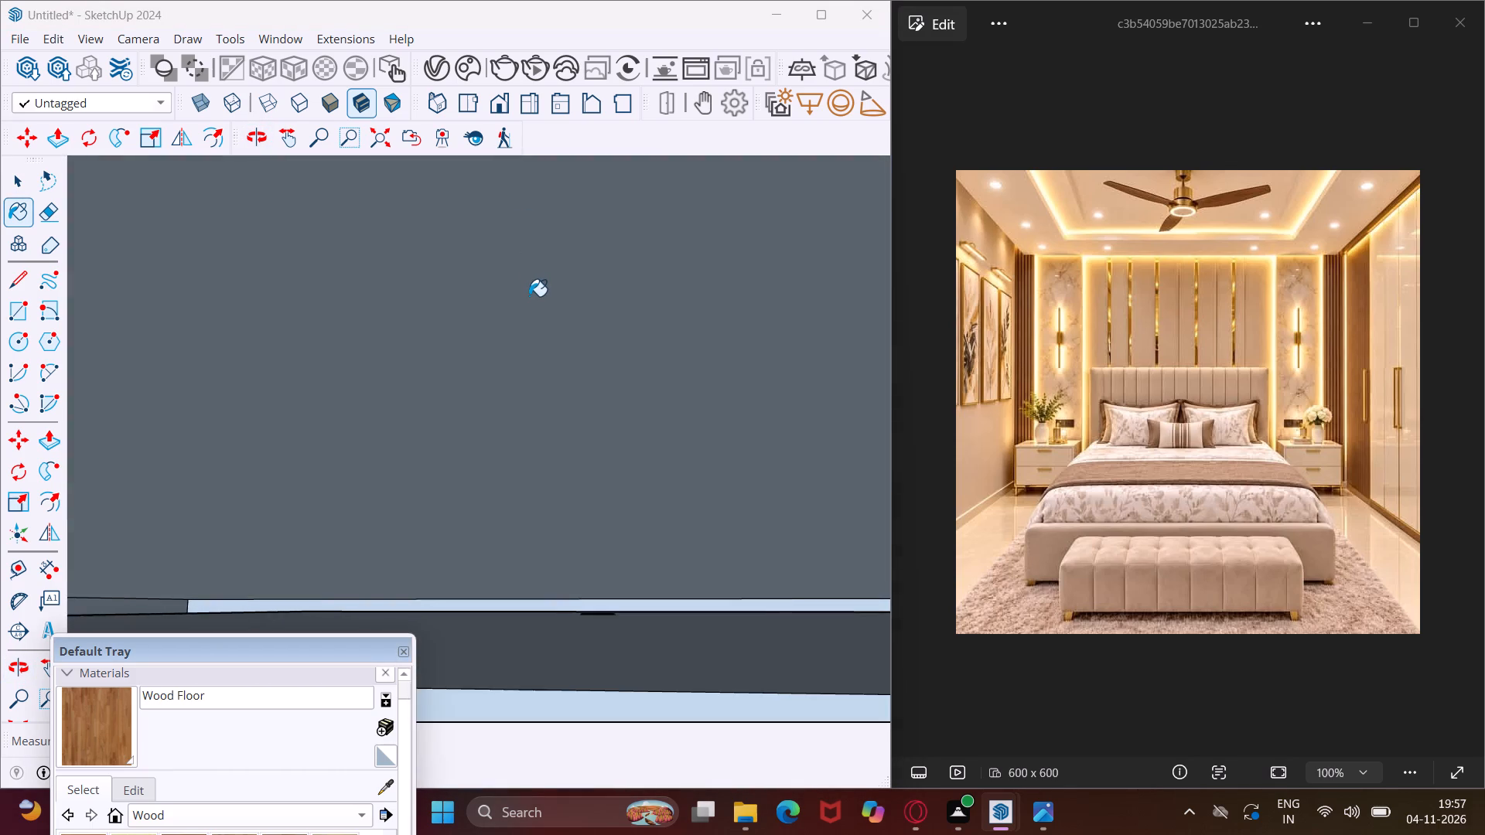
scroll(529, 296, "down", 20)
scroll(529, 296, "down", 4)
scroll(534, 360, "down", 16)
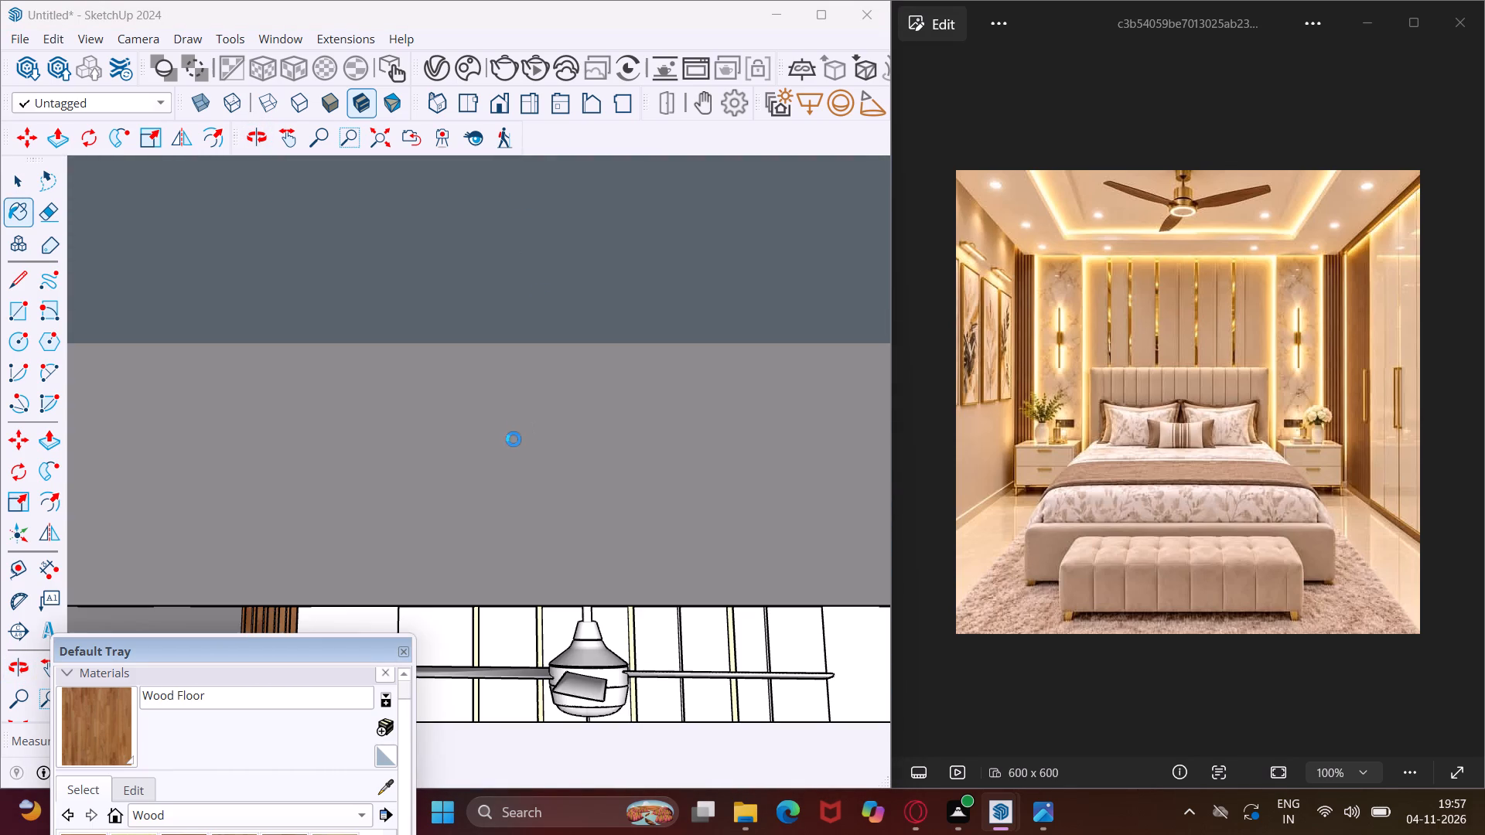
scroll(510, 438, "down", 14)
scroll(514, 524, "down", 20)
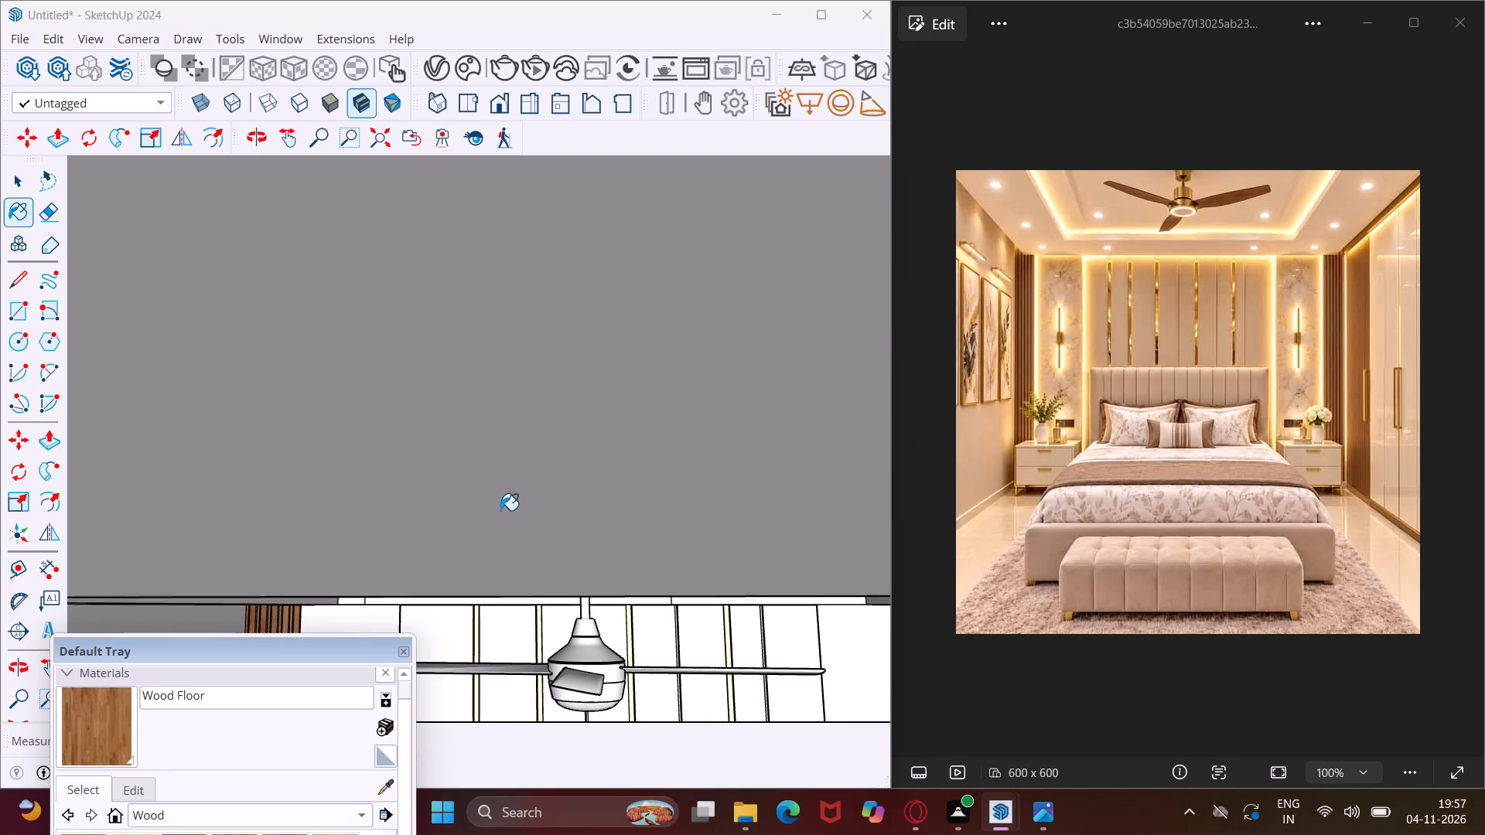
scroll(500, 510, "down", 18)
scroll(492, 485, "down", 15)
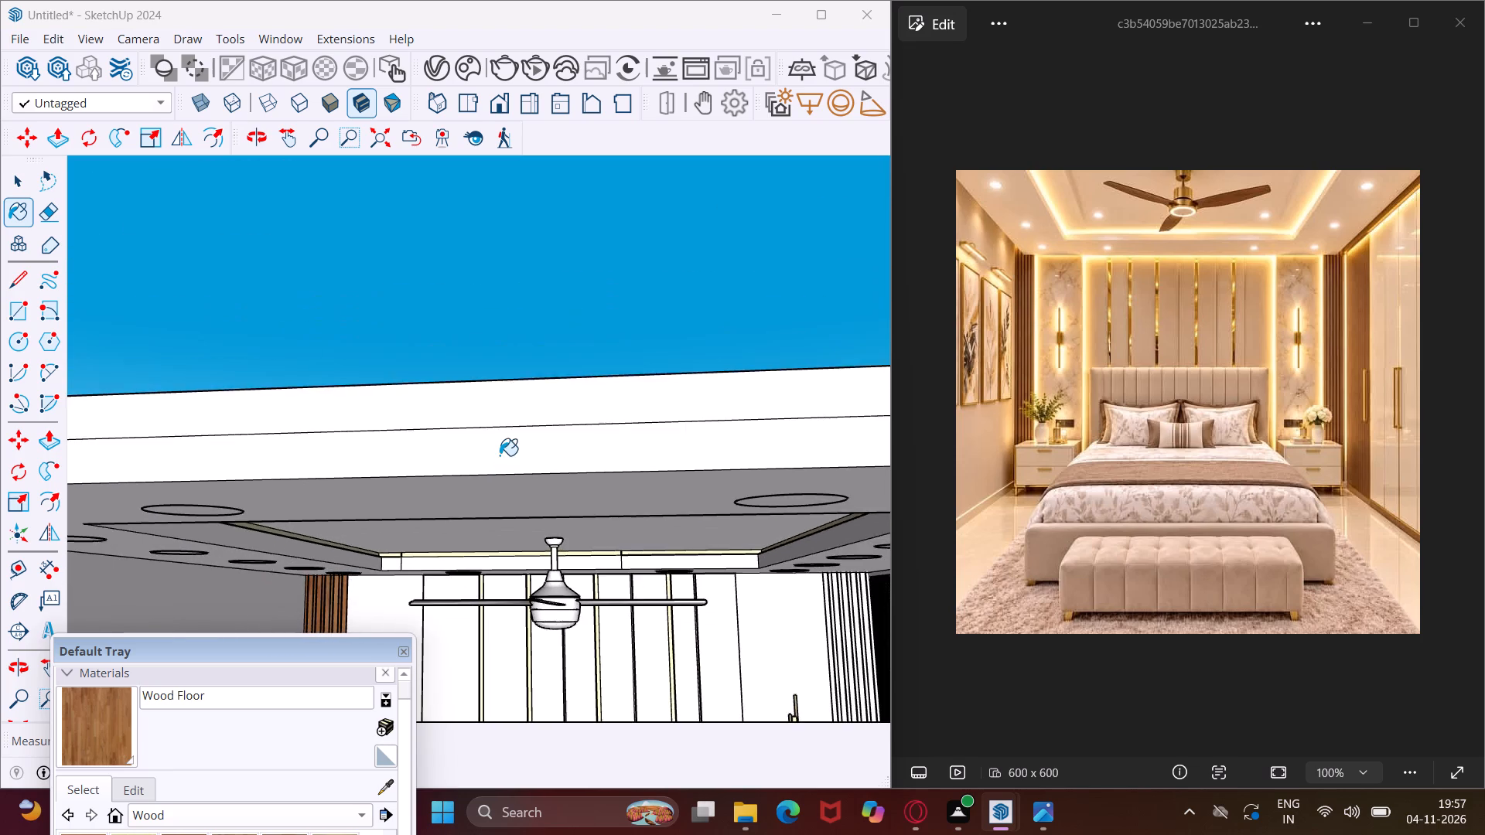
scroll(497, 448, "down", 13)
scroll(495, 440, "down", 15)
middle_click_drag(495, 489, 494, 489)
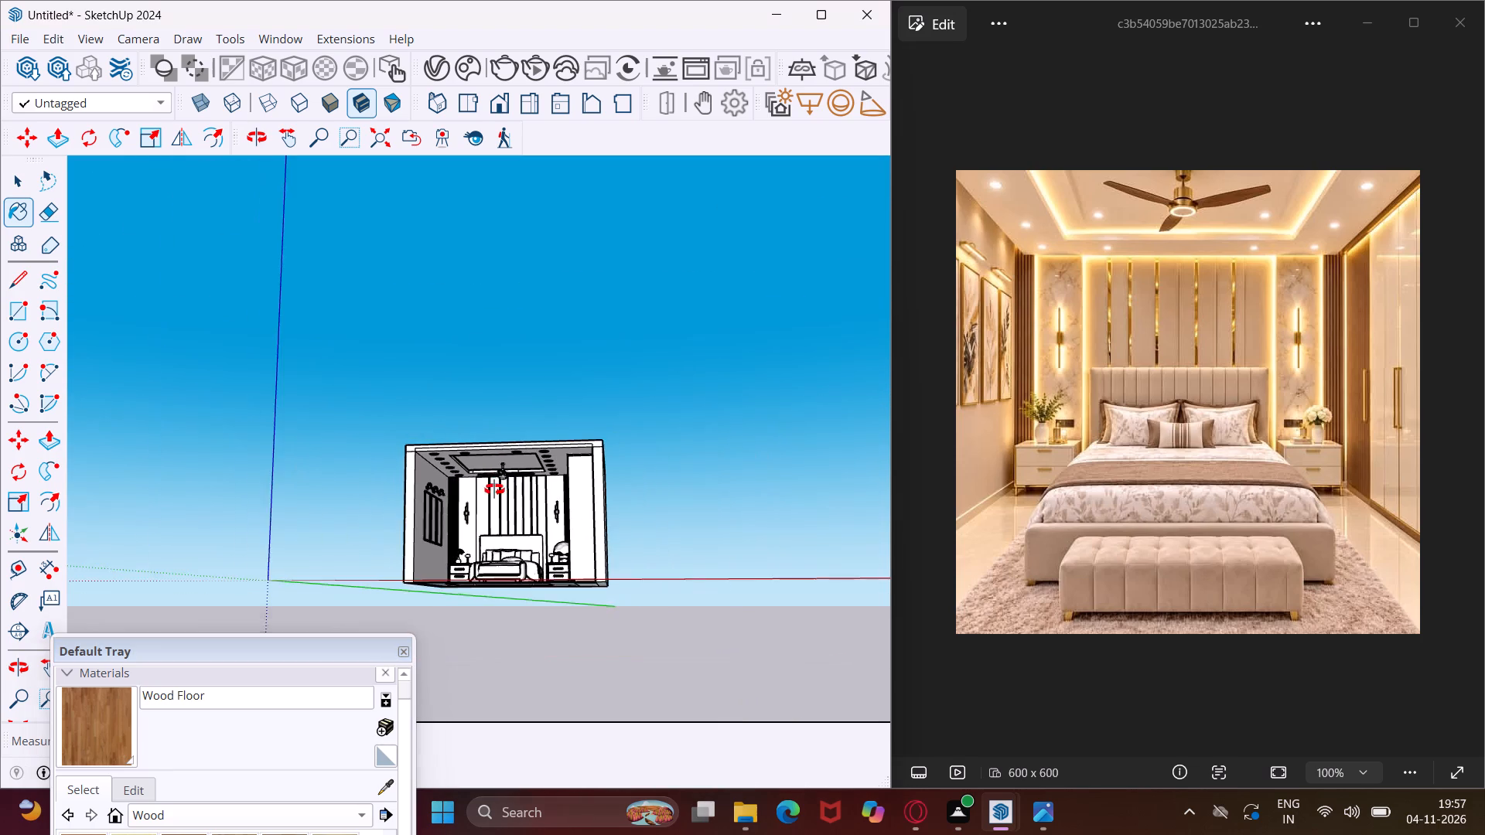
middle_click_drag(494, 489, 590, 543)
scroll(538, 505, "up", 9)
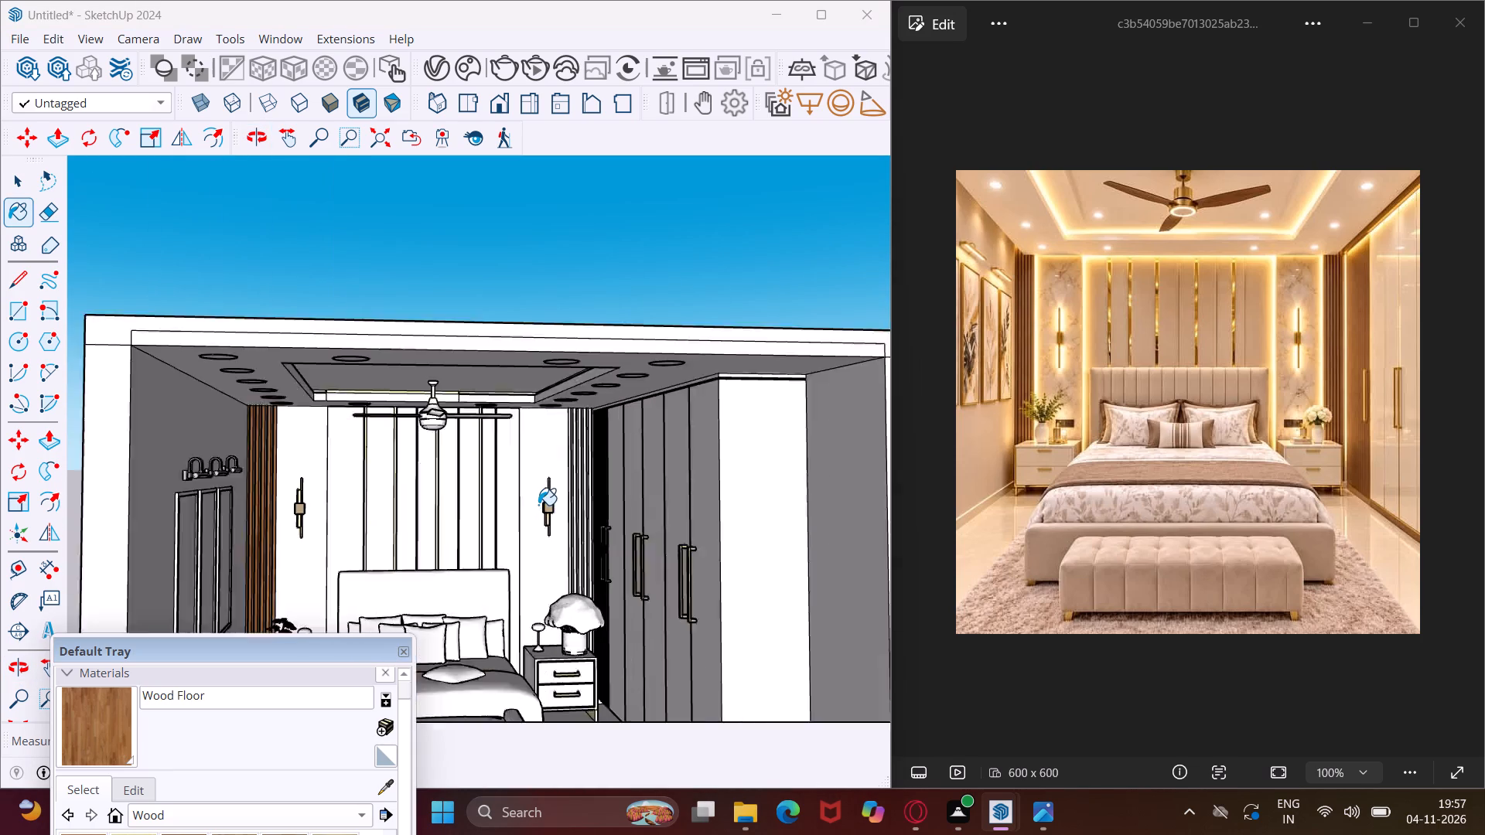
scroll(538, 505, "up", 9)
scroll(632, 492, "up", 14)
middle_click_drag(632, 492, 739, 554)
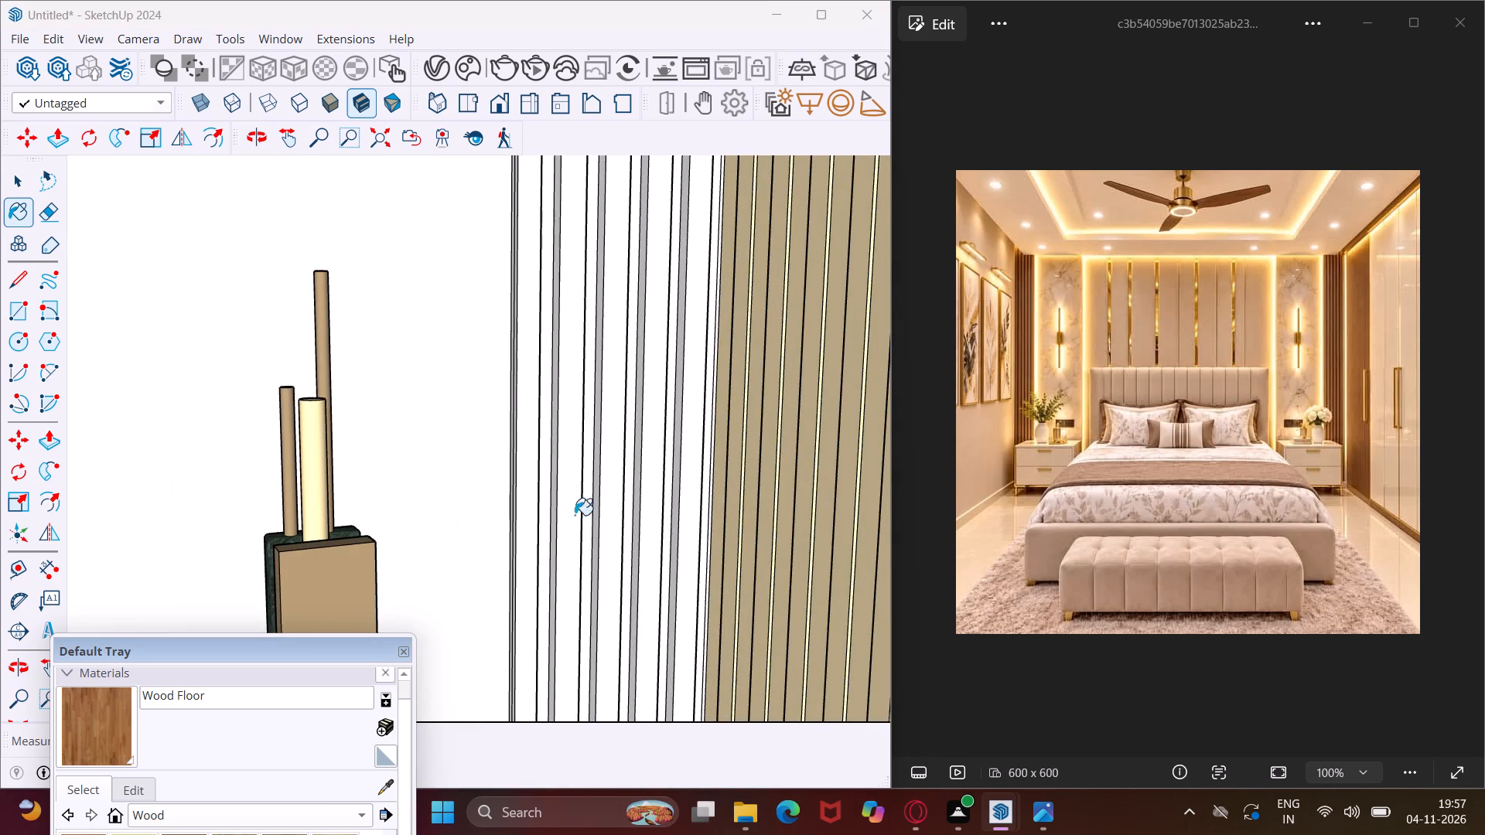
scroll(526, 490, "up", 13)
middle_click_drag(530, 494, 558, 518)
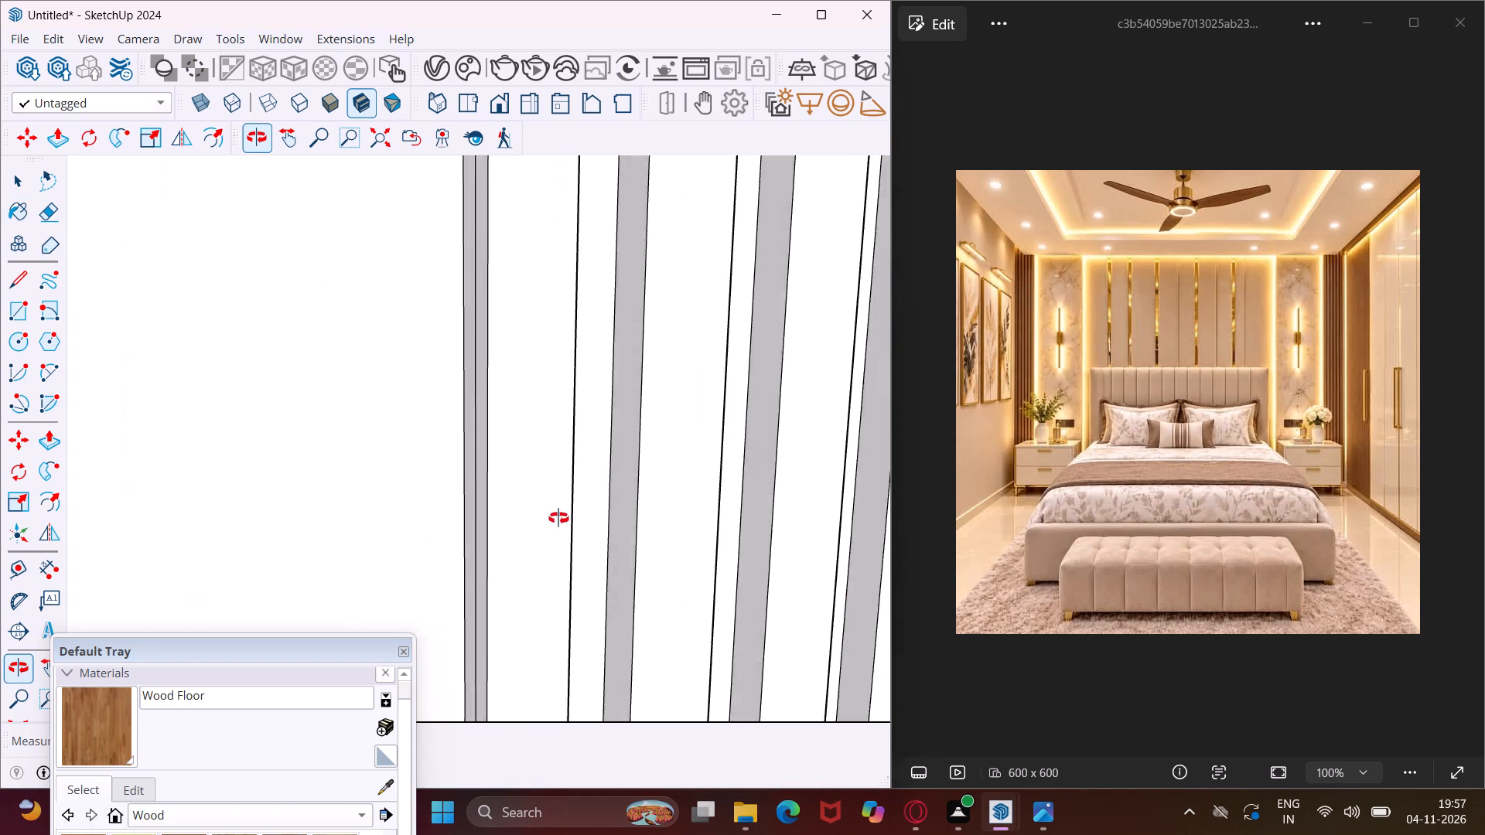
middle_click_drag(558, 518, 602, 565)
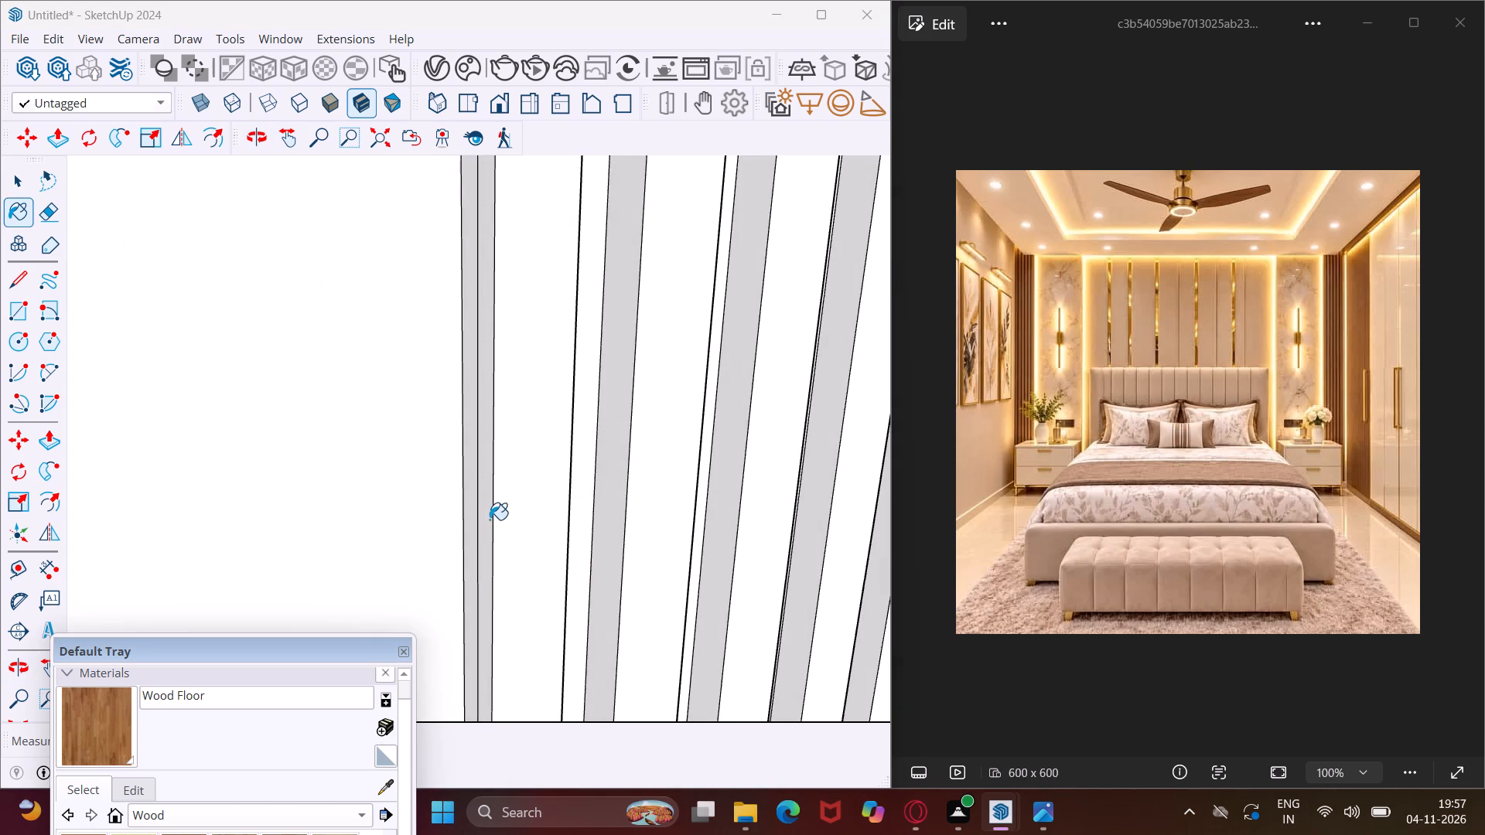
left_click(490, 520)
left_click(519, 530)
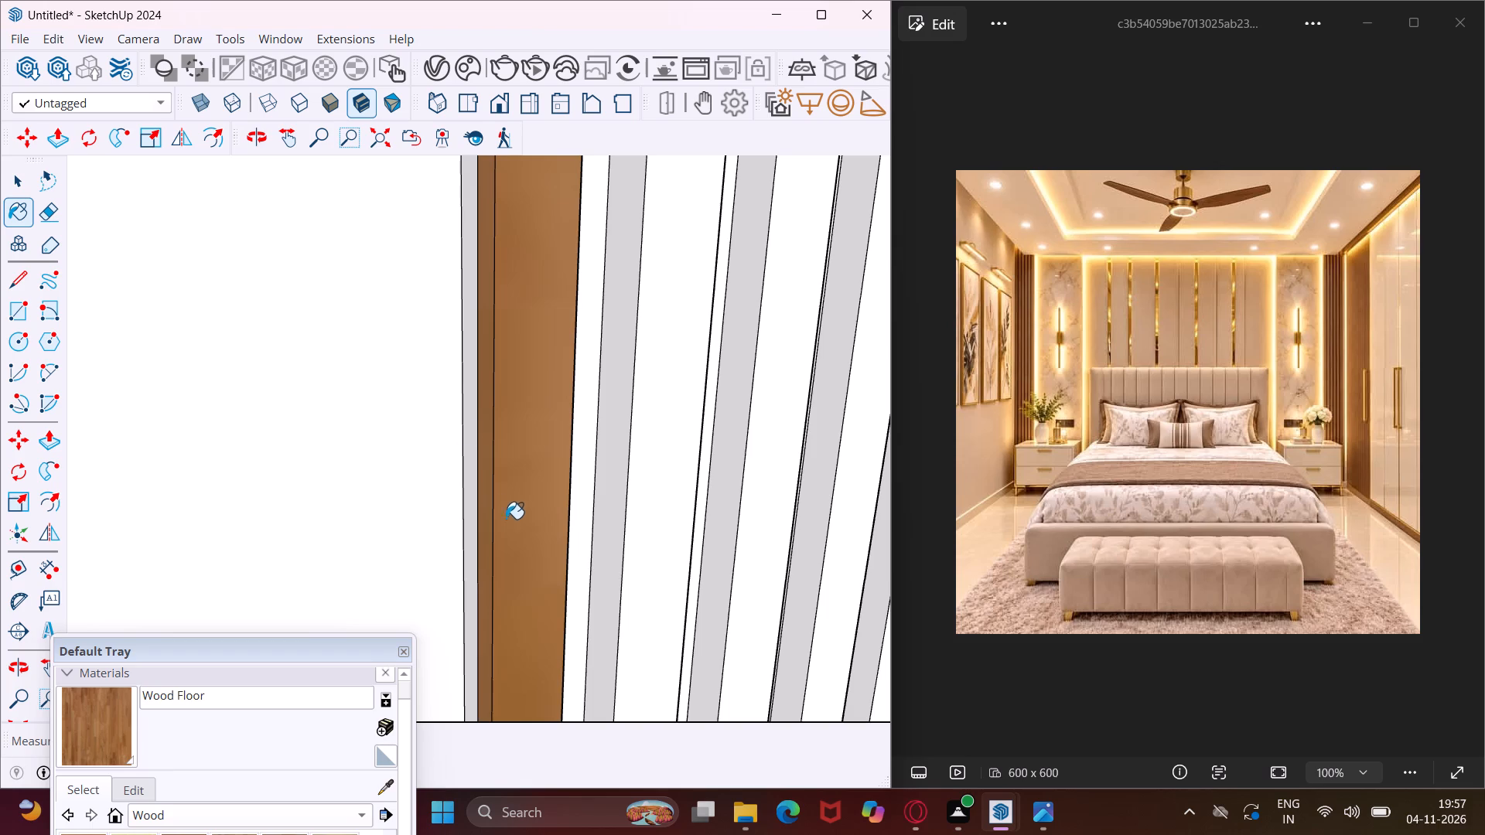
Pick the Emissive material in the V-Ray Asset Editor and paint the thin outer edge strip of the wardrobe-side panel with it.
left_click(438, 60)
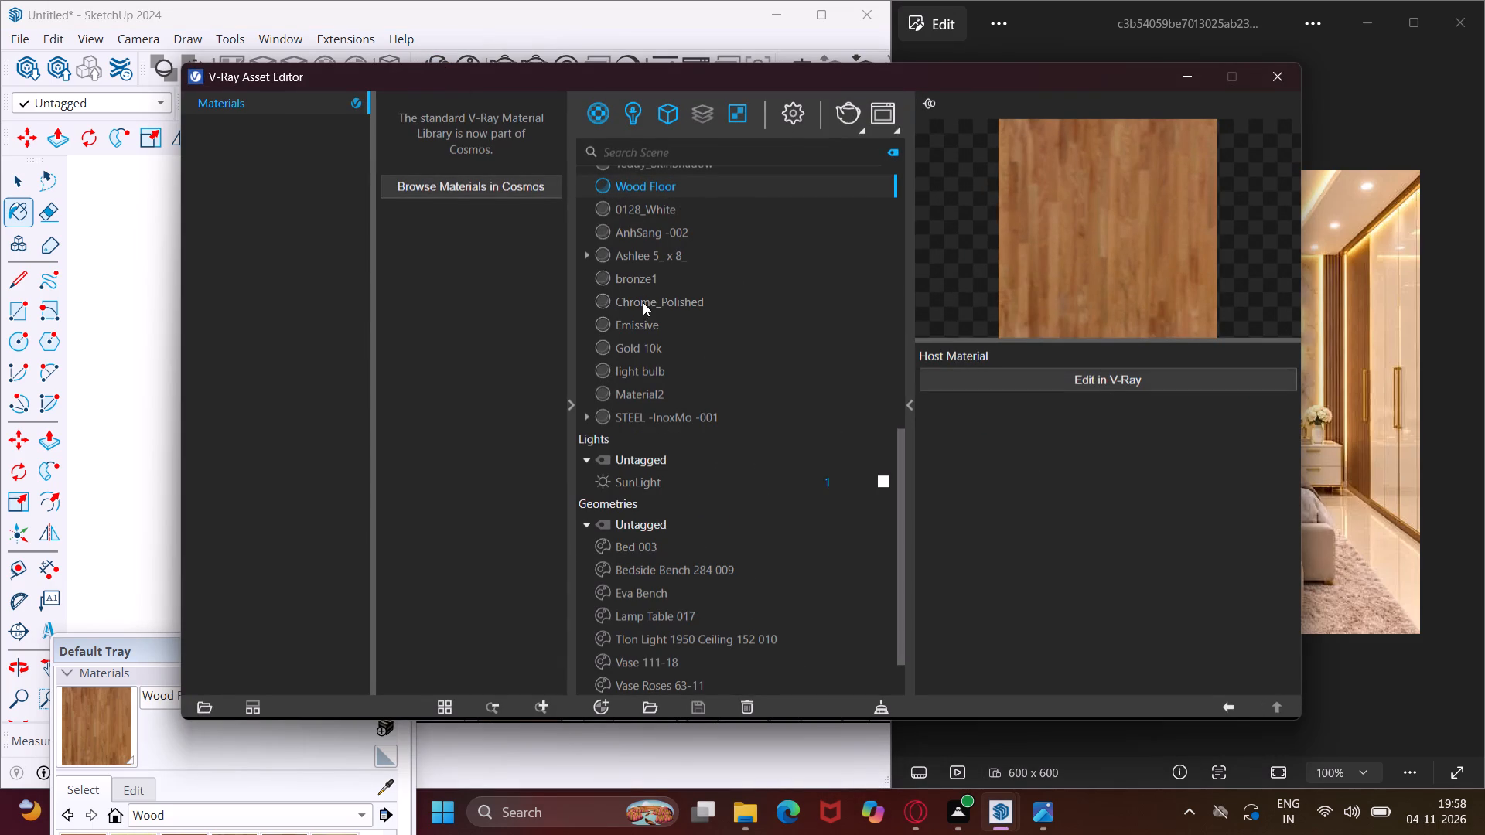
double_click(650, 324)
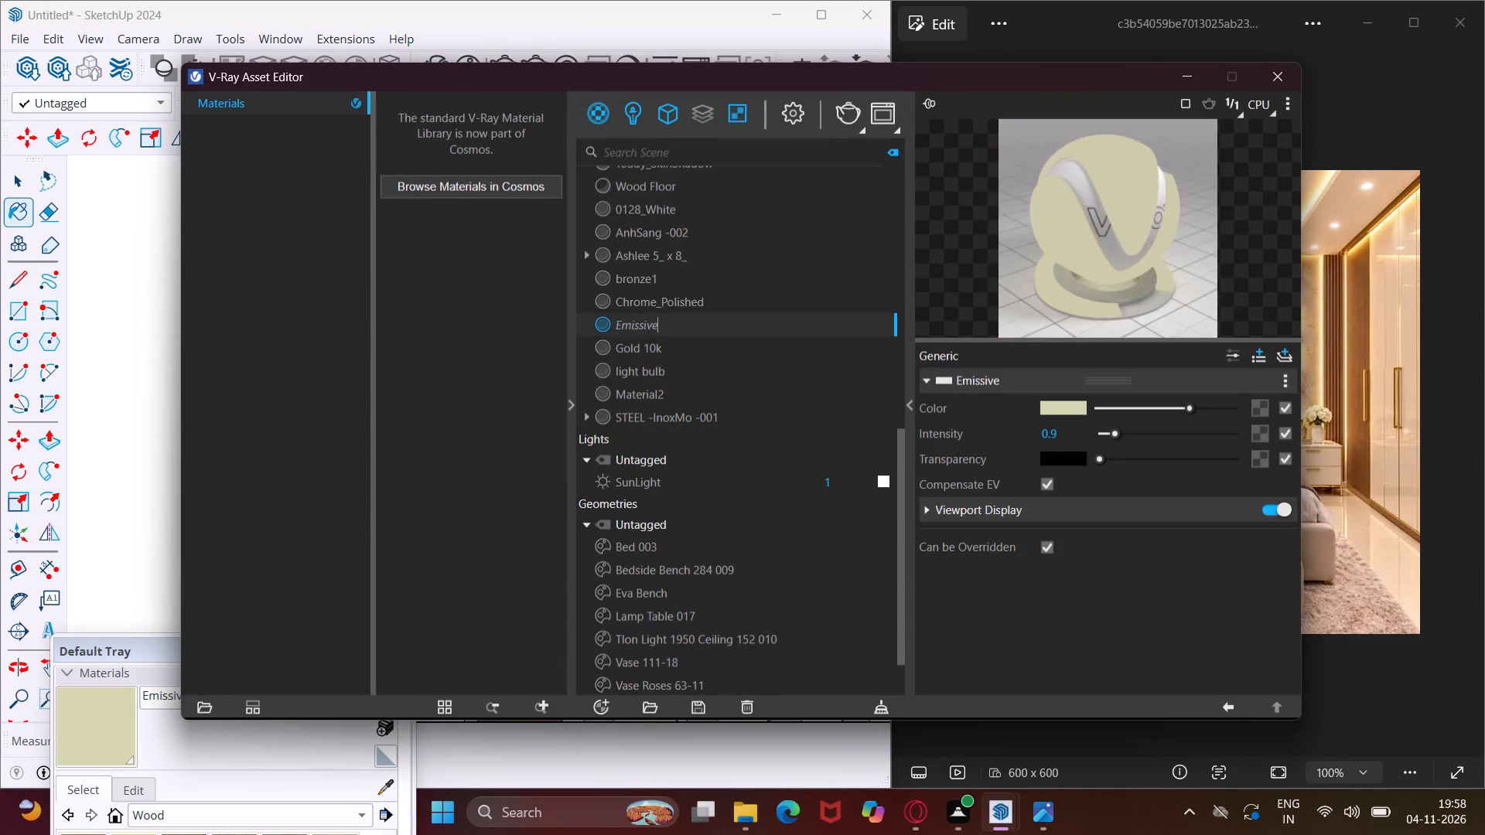
left_click(1064, 404)
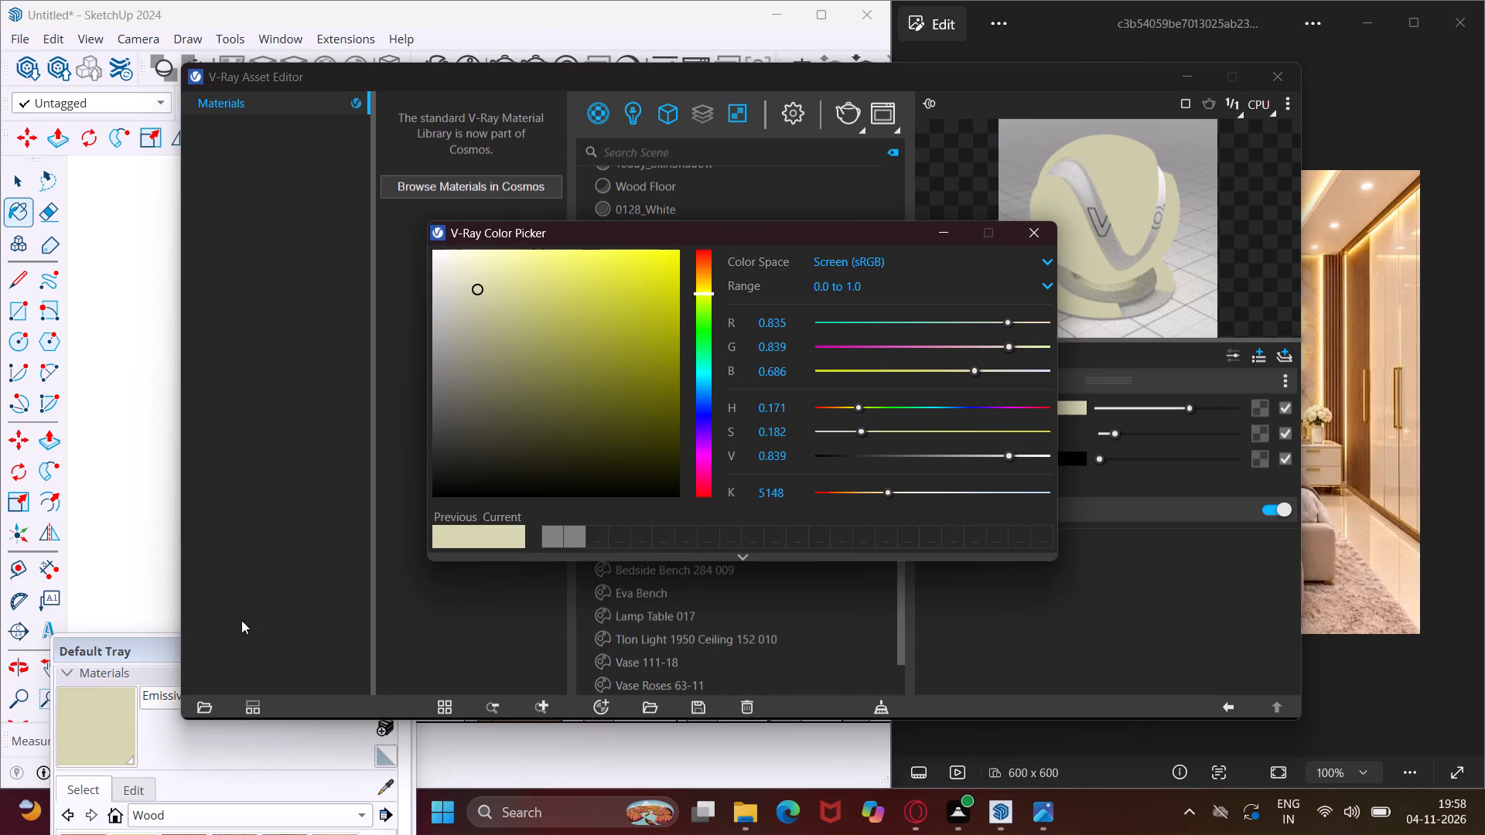
left_click(1042, 230)
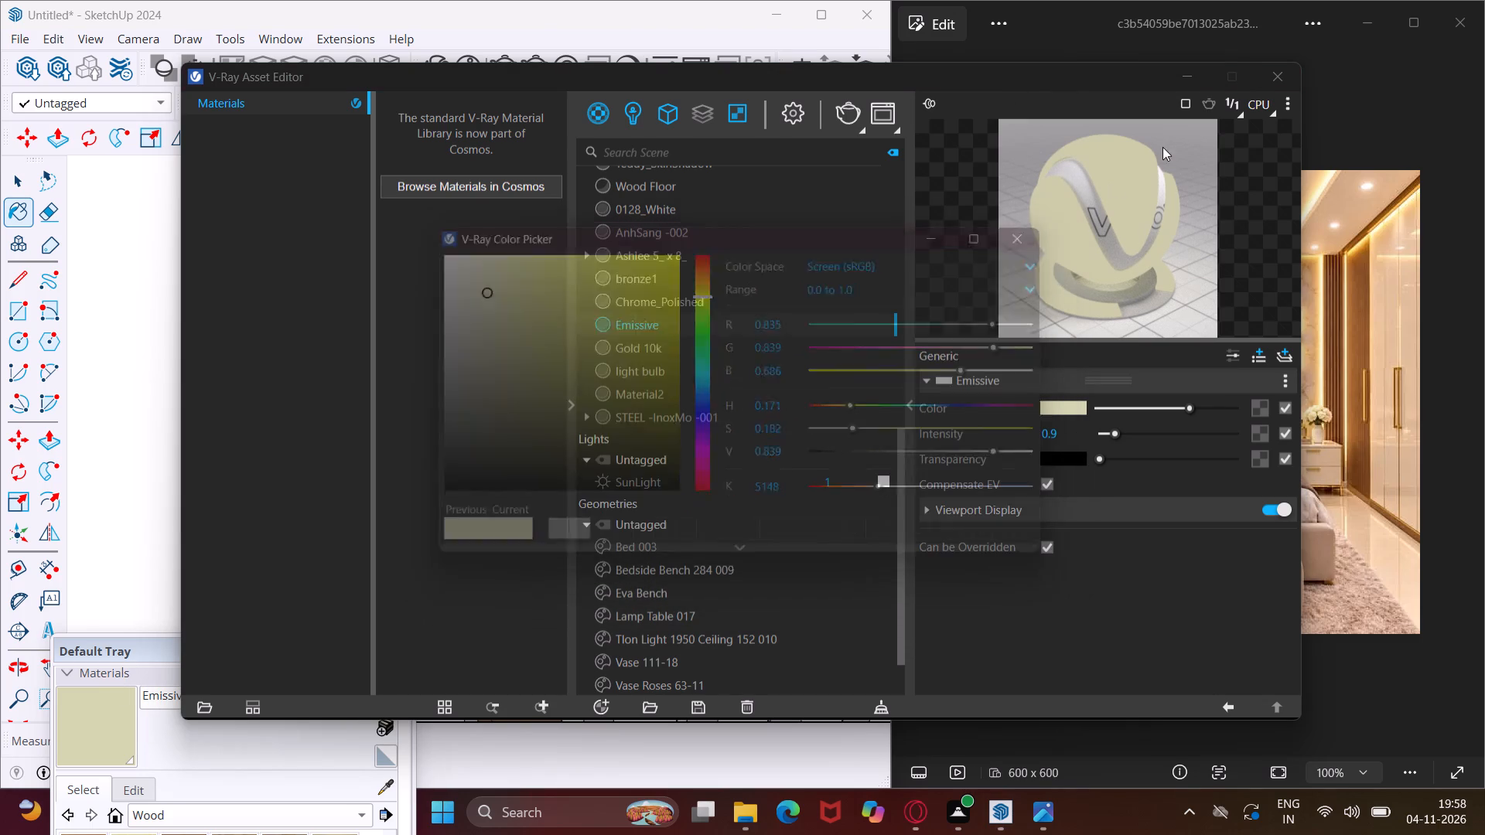
left_click(1183, 80)
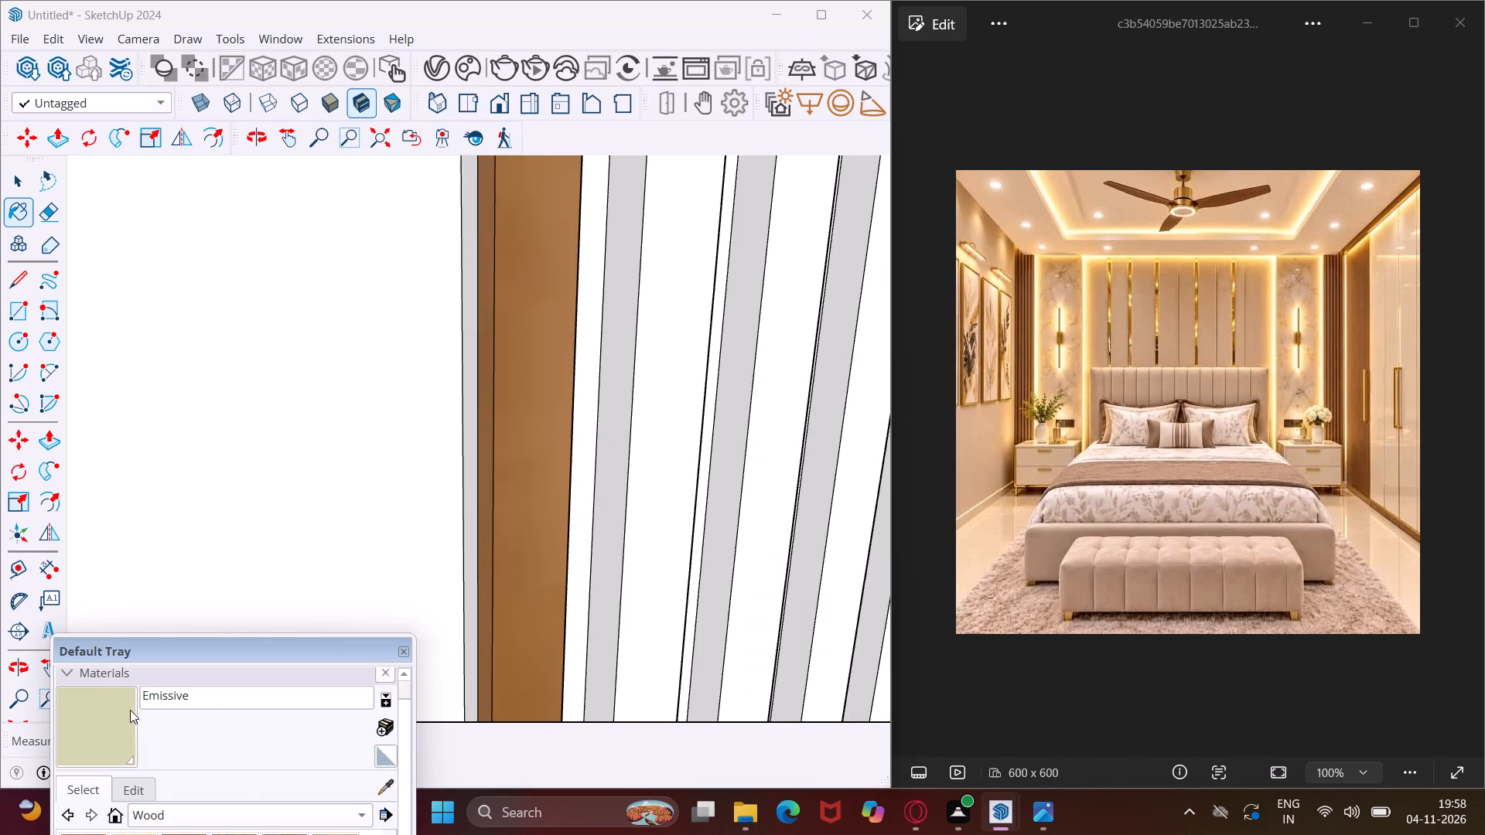
left_click(121, 712)
scroll(447, 516, "up", 4)
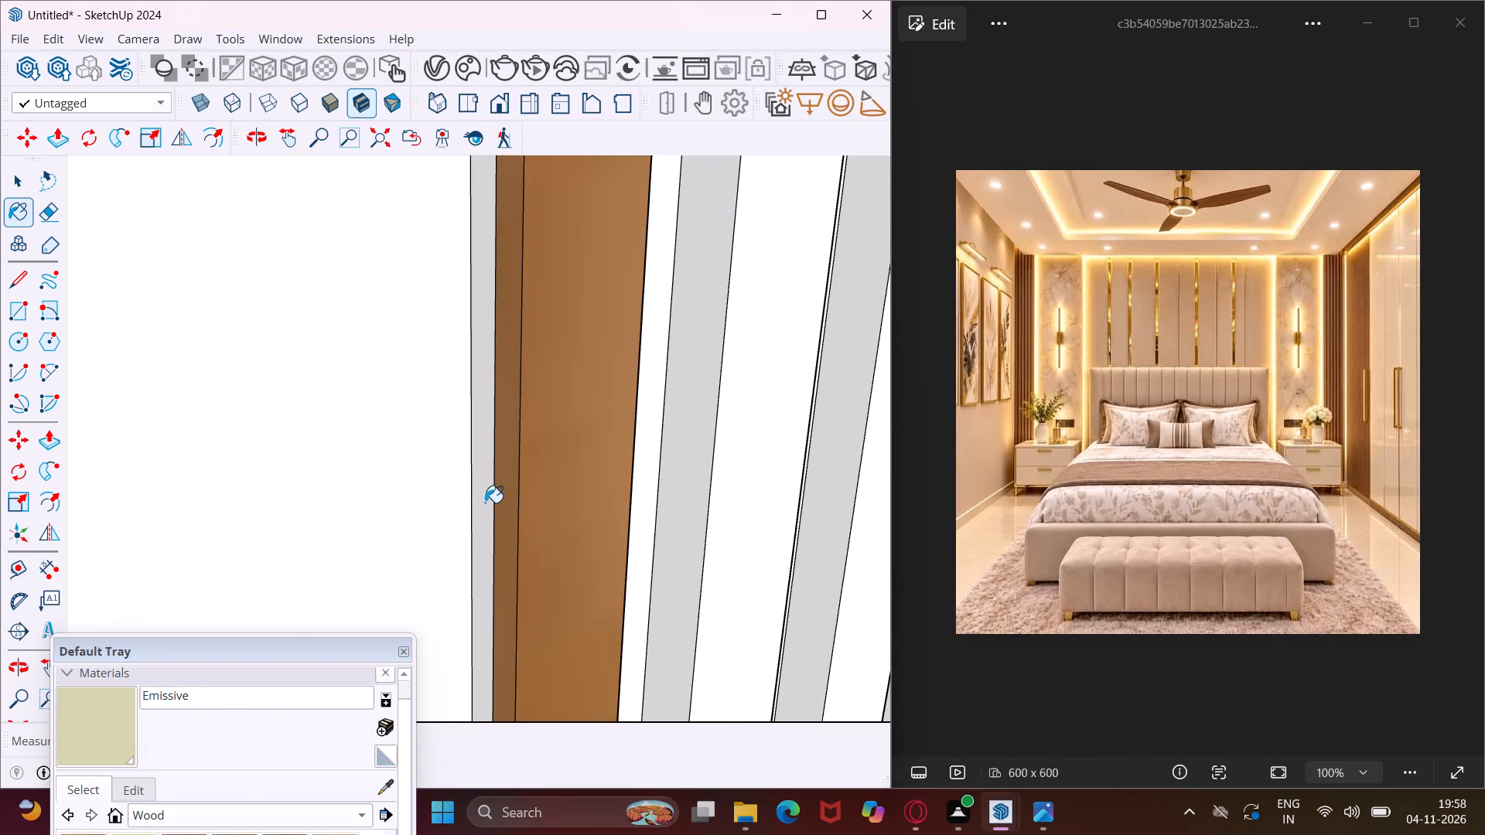
left_click(485, 503)
Reselect Wood Floor from the Wood collection and paint the second slat's front, its side face and the groove before it.
scroll(374, 475, "down", 3)
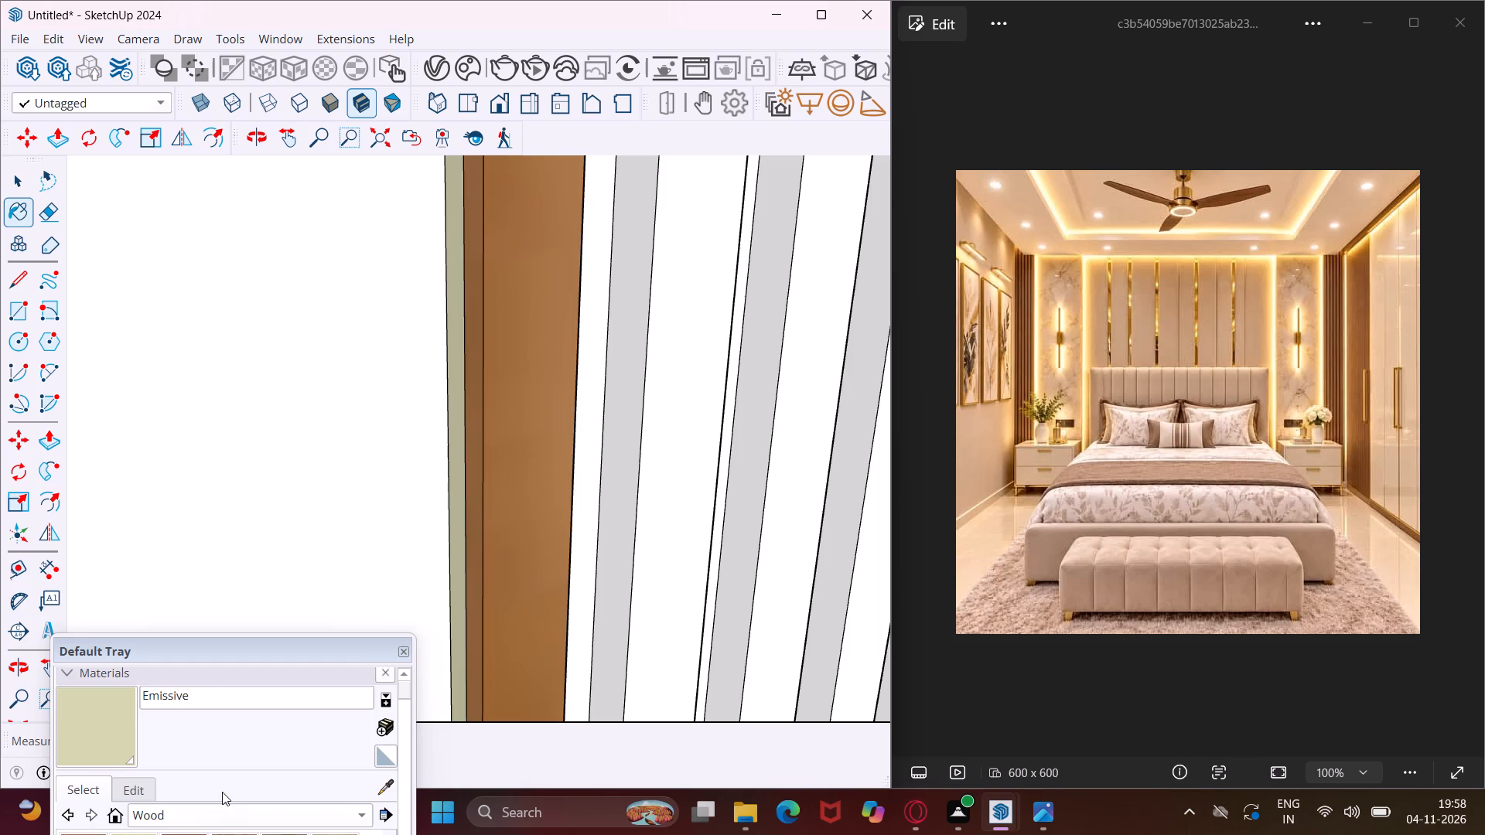
scroll(222, 792, "down", 3)
left_click(244, 801)
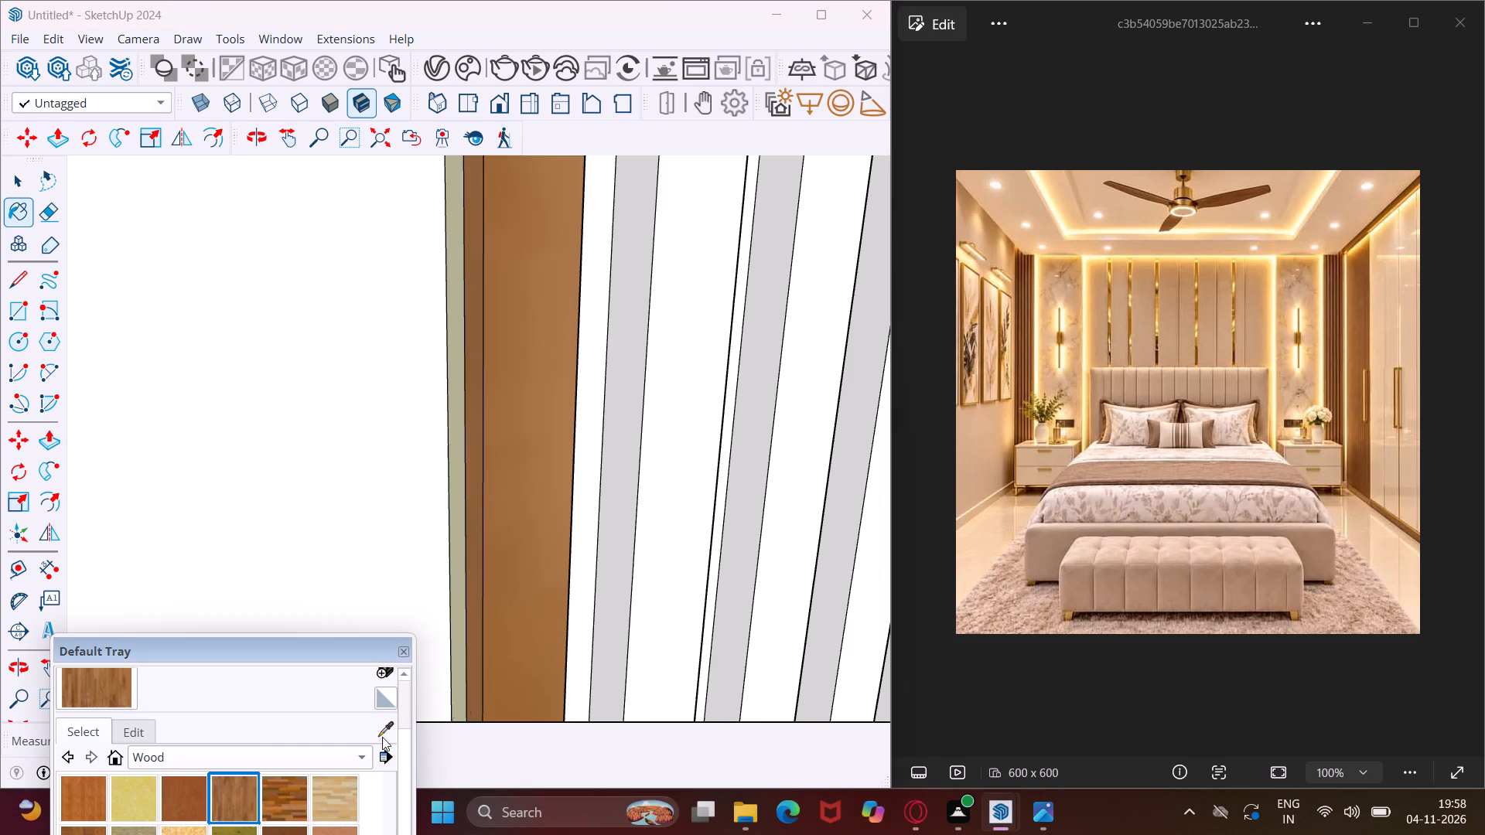
scroll(691, 587, "up", 4)
left_click(604, 584)
left_click(534, 586)
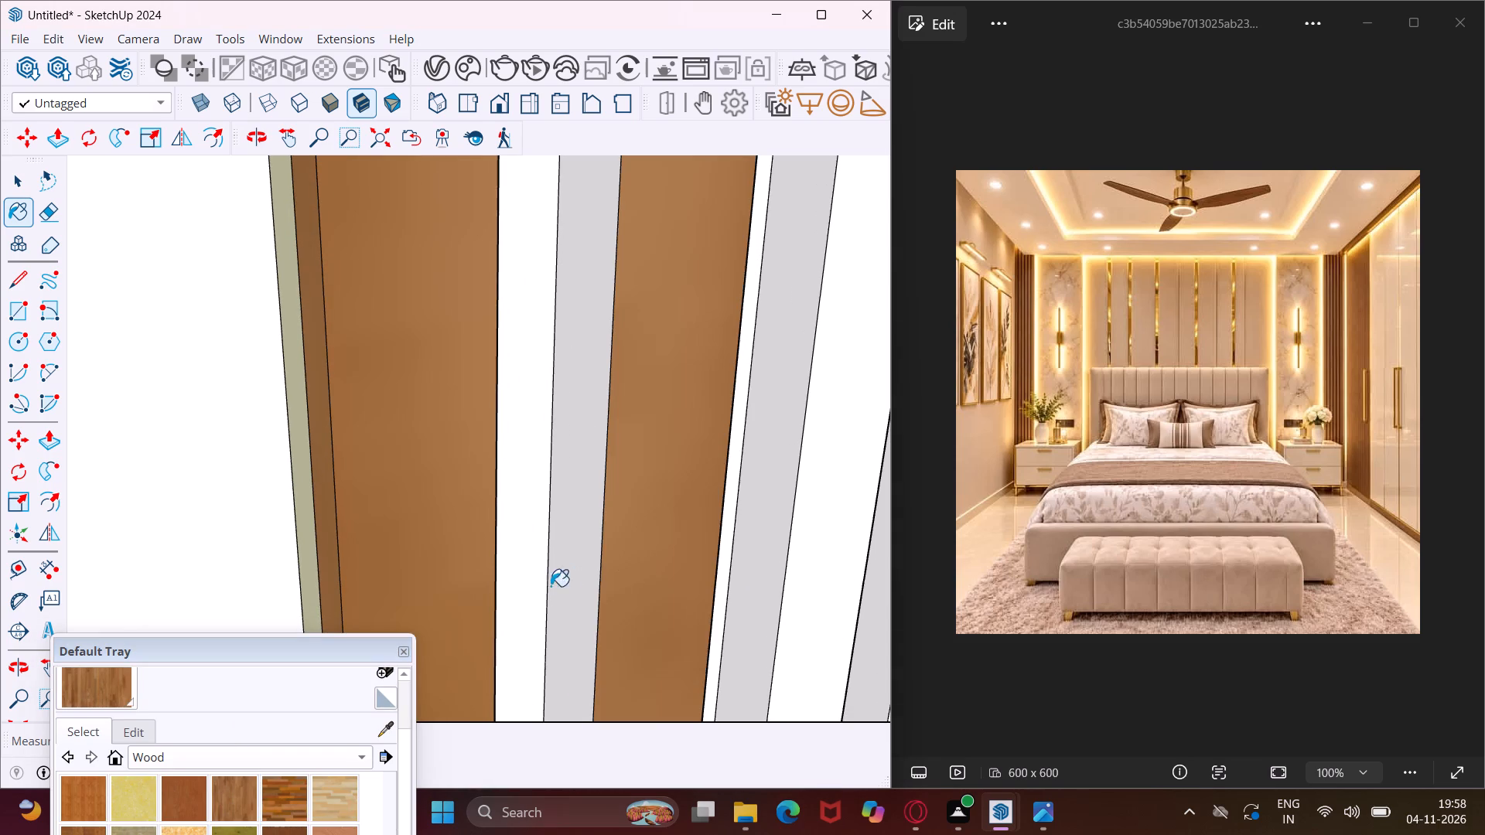
left_click(578, 584)
Paint the first slat's hidden side face and the next groove, slat front and side face with Wood Floor.
middle_click_drag(569, 579, 302, 554)
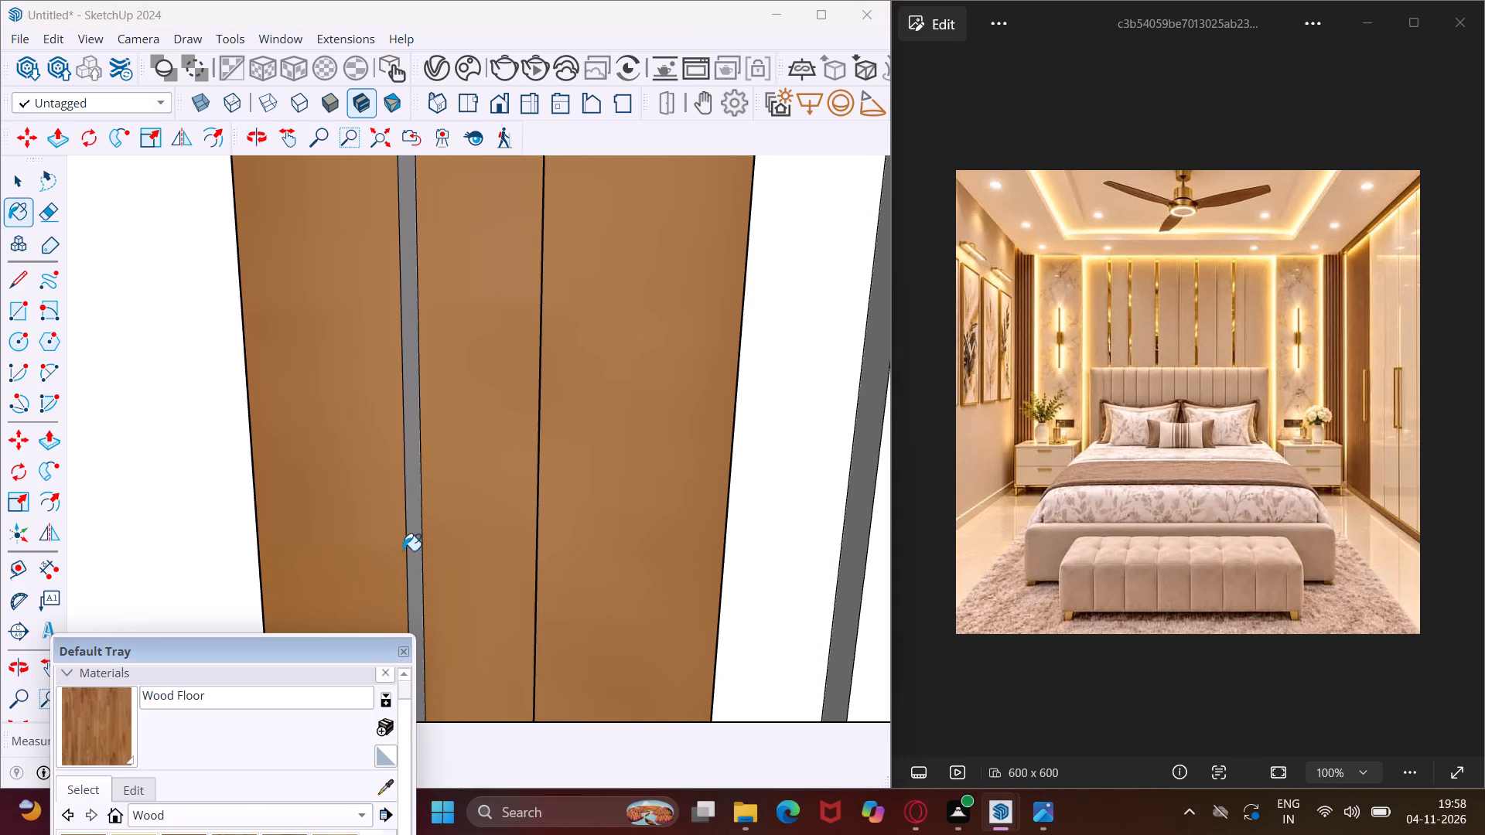
left_click(414, 544)
left_click(780, 489)
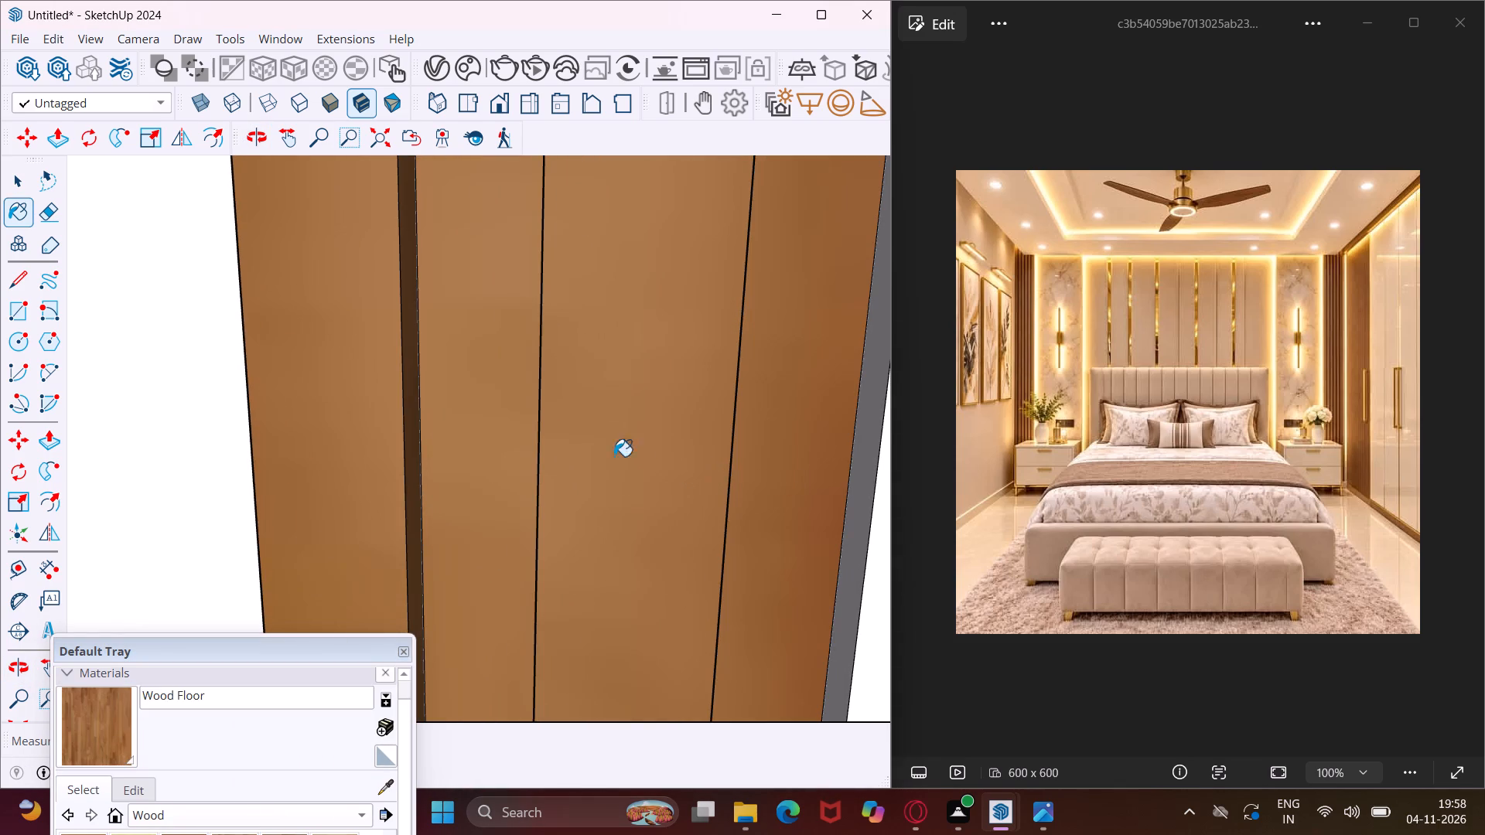
scroll(766, 458, "down", 5)
left_click(856, 475)
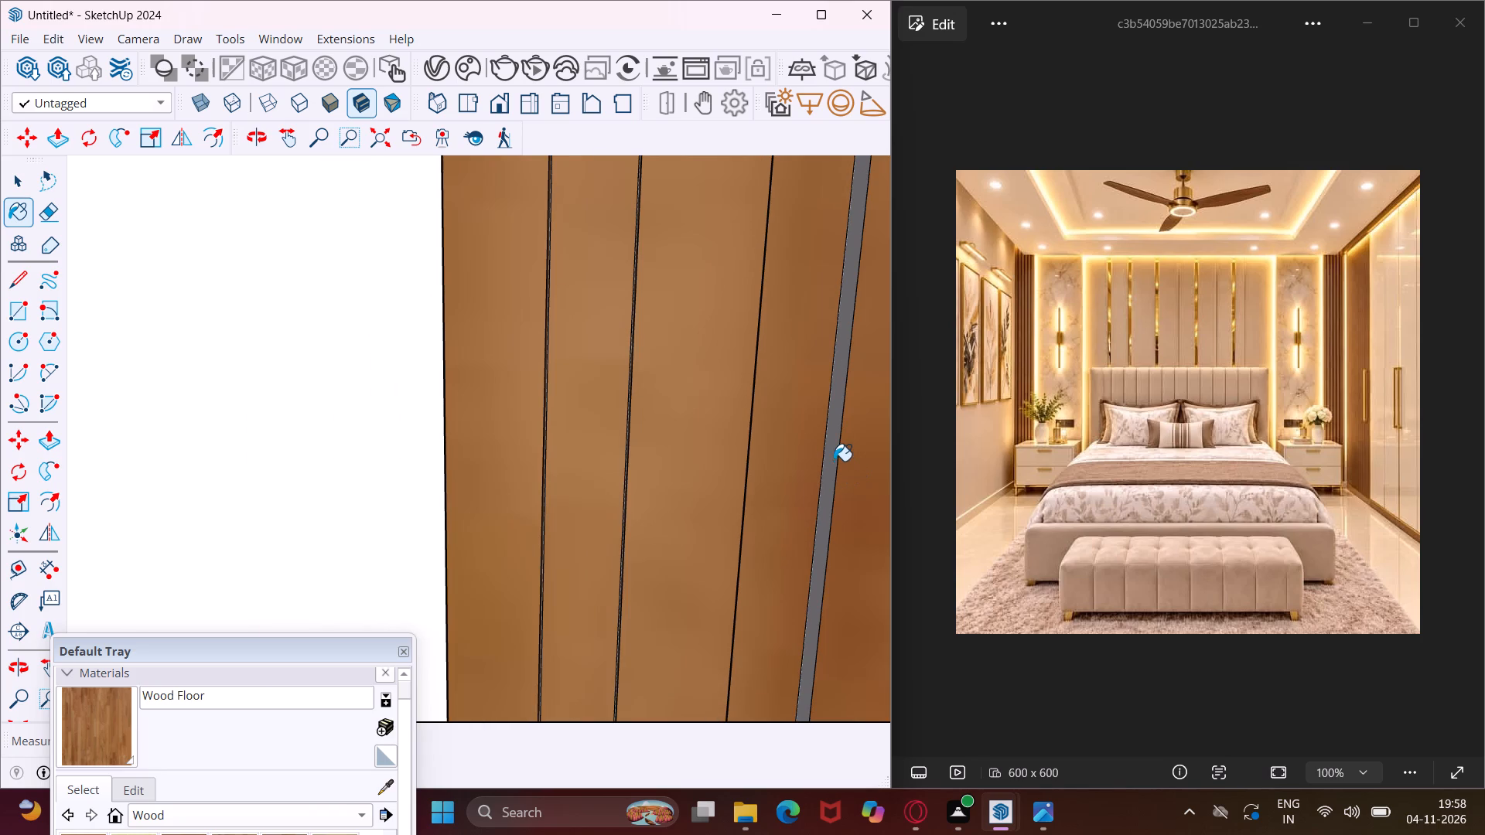
left_click(834, 461)
Paint the missed slat side faces in the middle of the wardrobe-side panel and the adjoining groove face with Wood Floor.
scroll(766, 444, "down", 4)
middle_click_drag(806, 458, 736, 427)
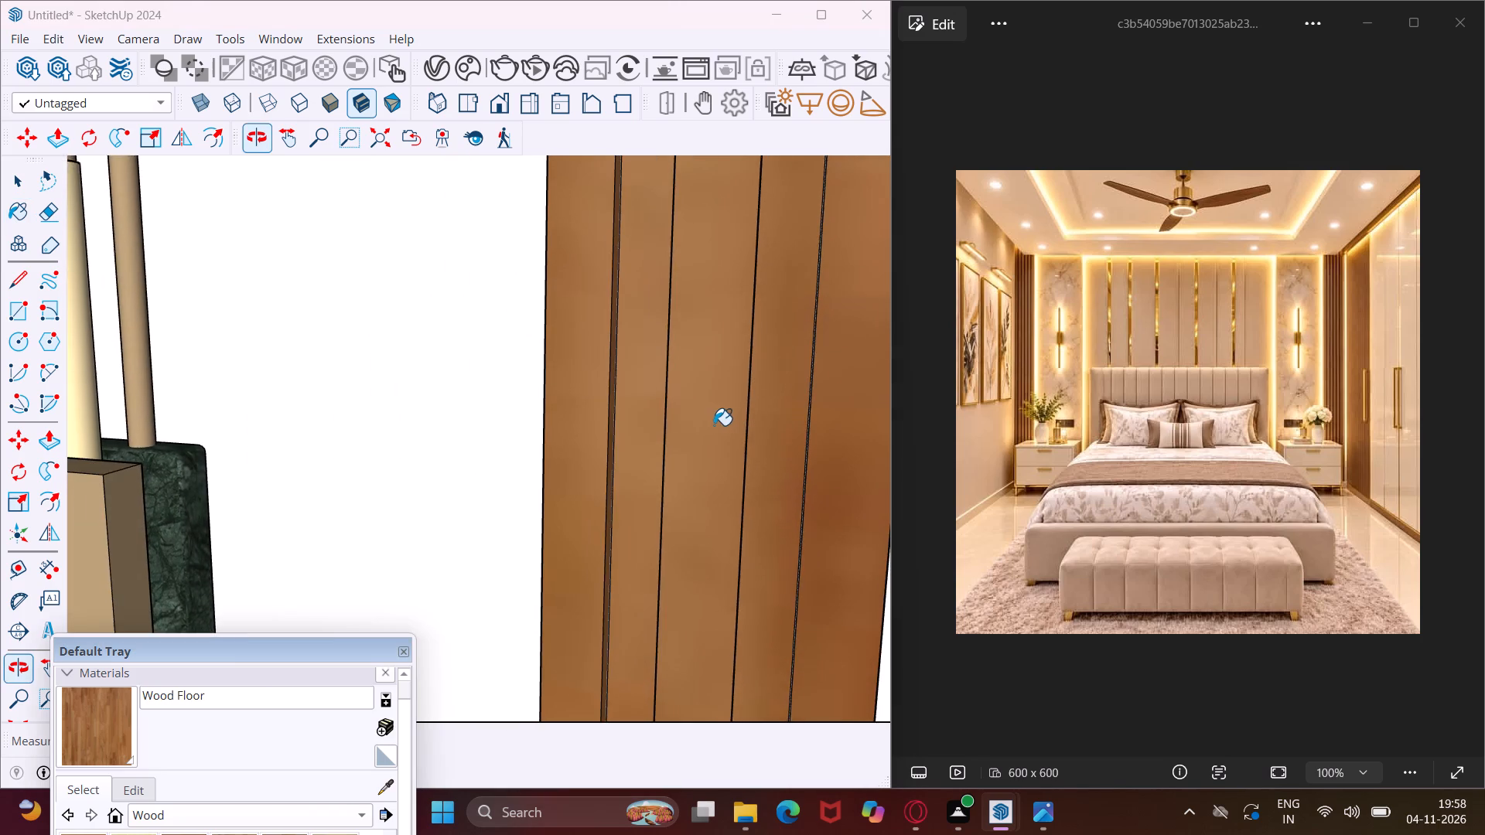
scroll(703, 423, "down", 11)
scroll(847, 457, "down", 8)
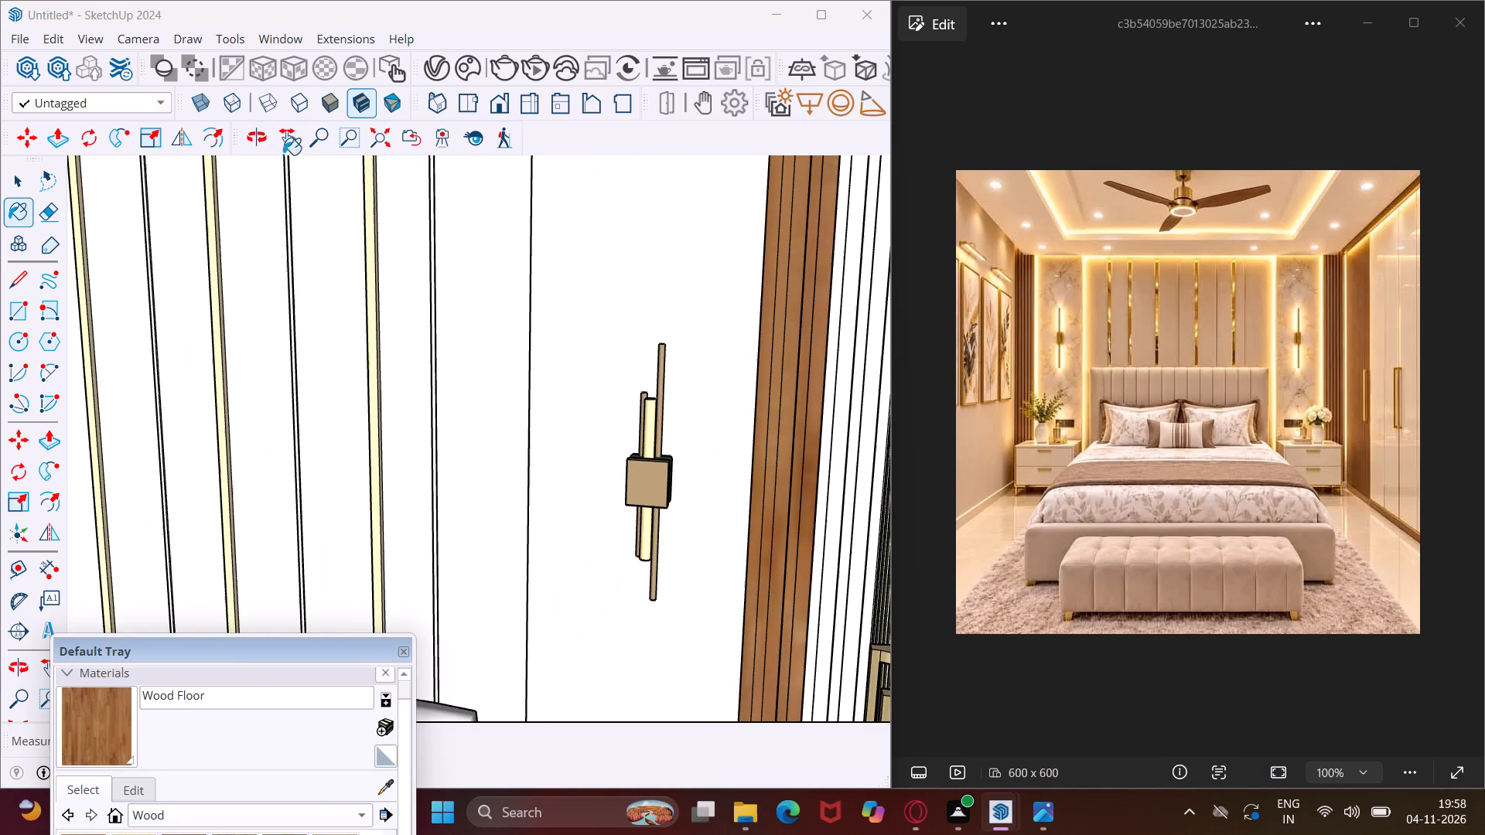
left_click(283, 145)
left_click_drag(575, 453, 518, 479)
scroll(702, 422, "up", 3)
middle_click_drag(702, 422, 822, 431)
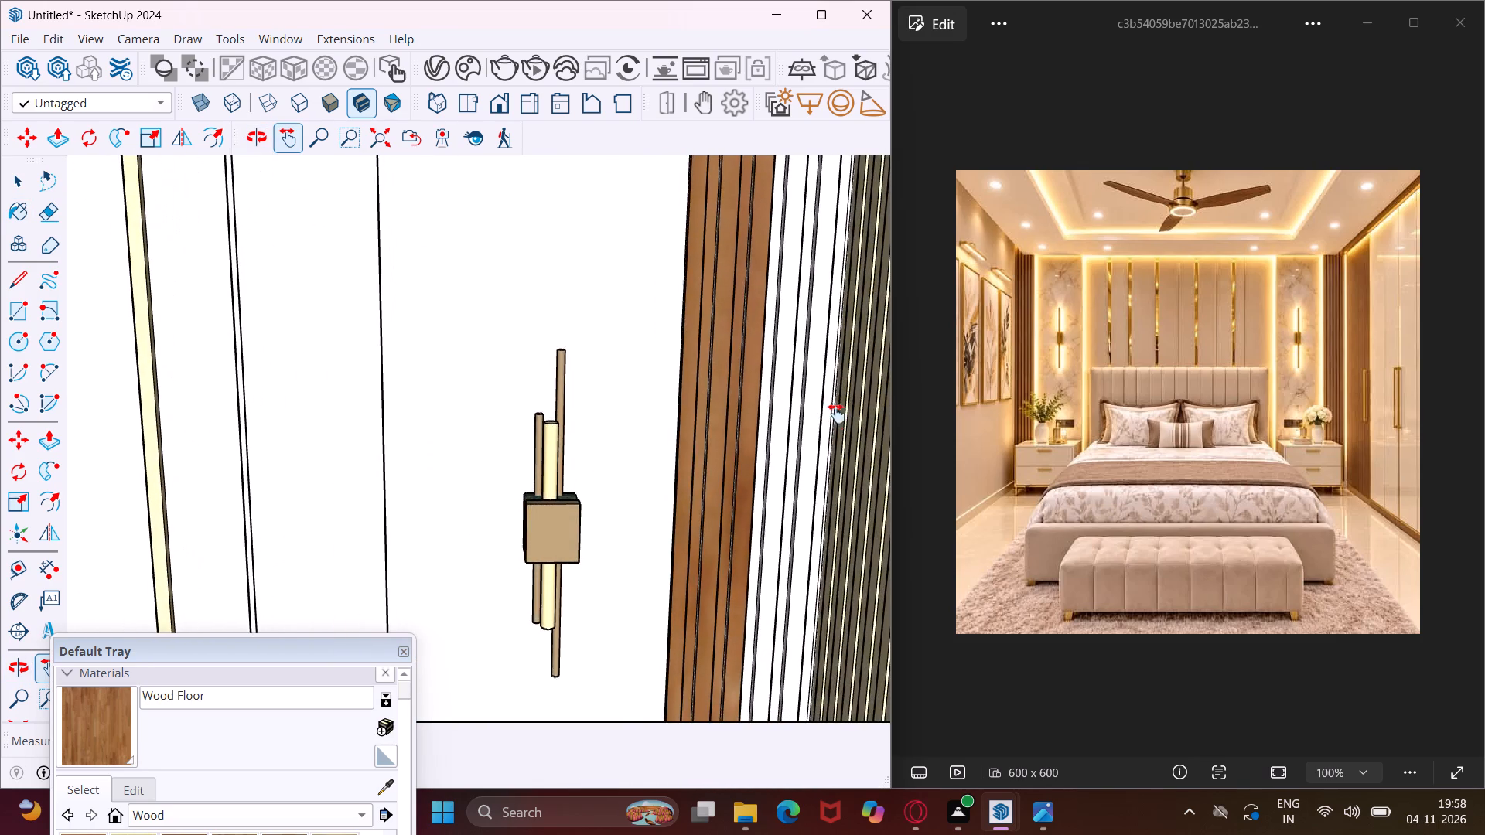
scroll(831, 402, "up", 4)
middle_click_drag(831, 398, 794, 400)
scroll(823, 398, "up", 8)
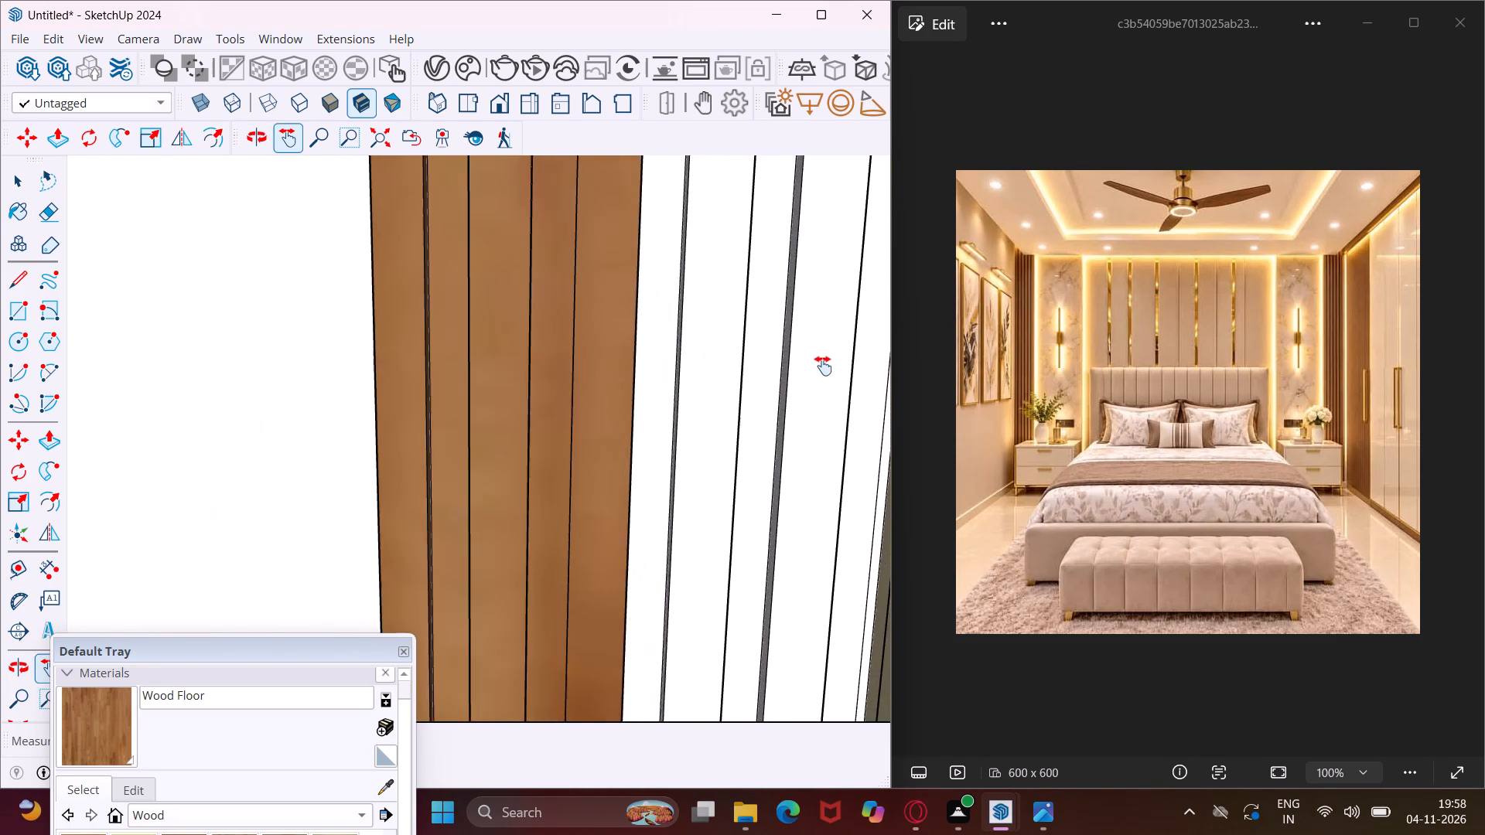
scroll(835, 363, "up", 1)
middle_click_drag(835, 363, 749, 364)
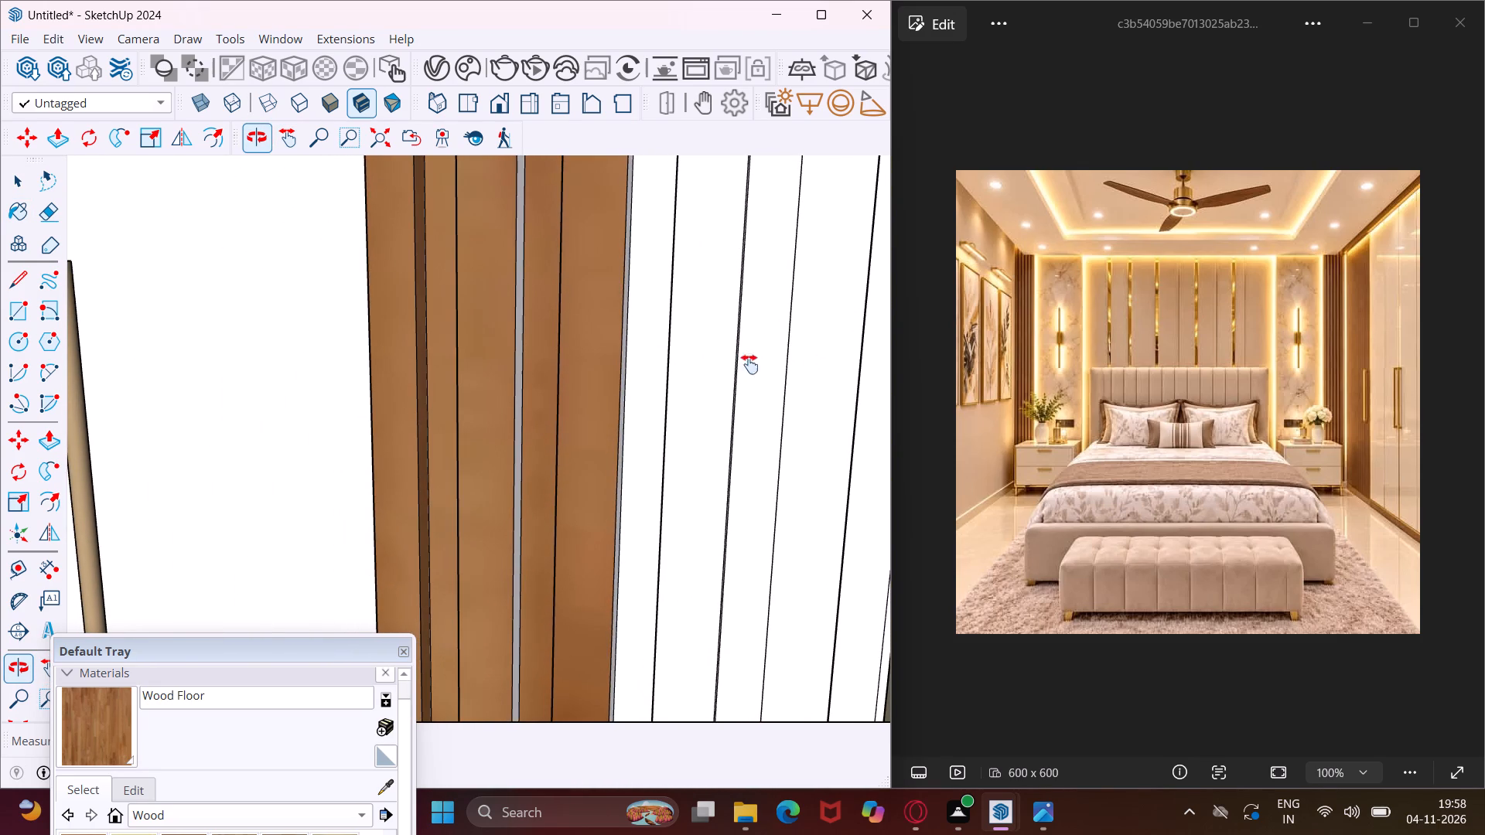
left_click(115, 718)
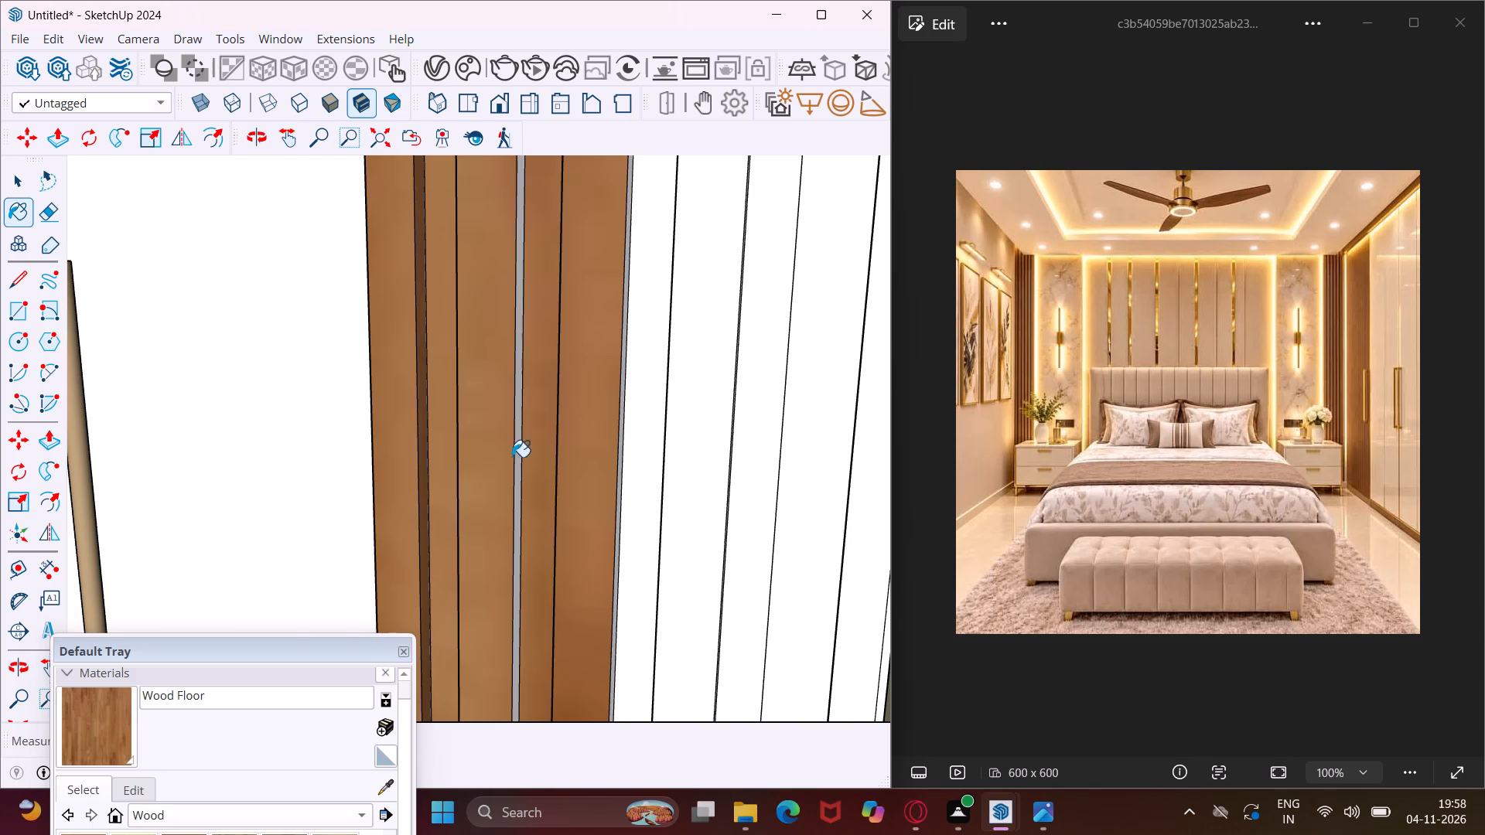
scroll(512, 457, "up", 6)
left_click(513, 437)
scroll(790, 393, "up", 1)
middle_click_drag(790, 393, 786, 393)
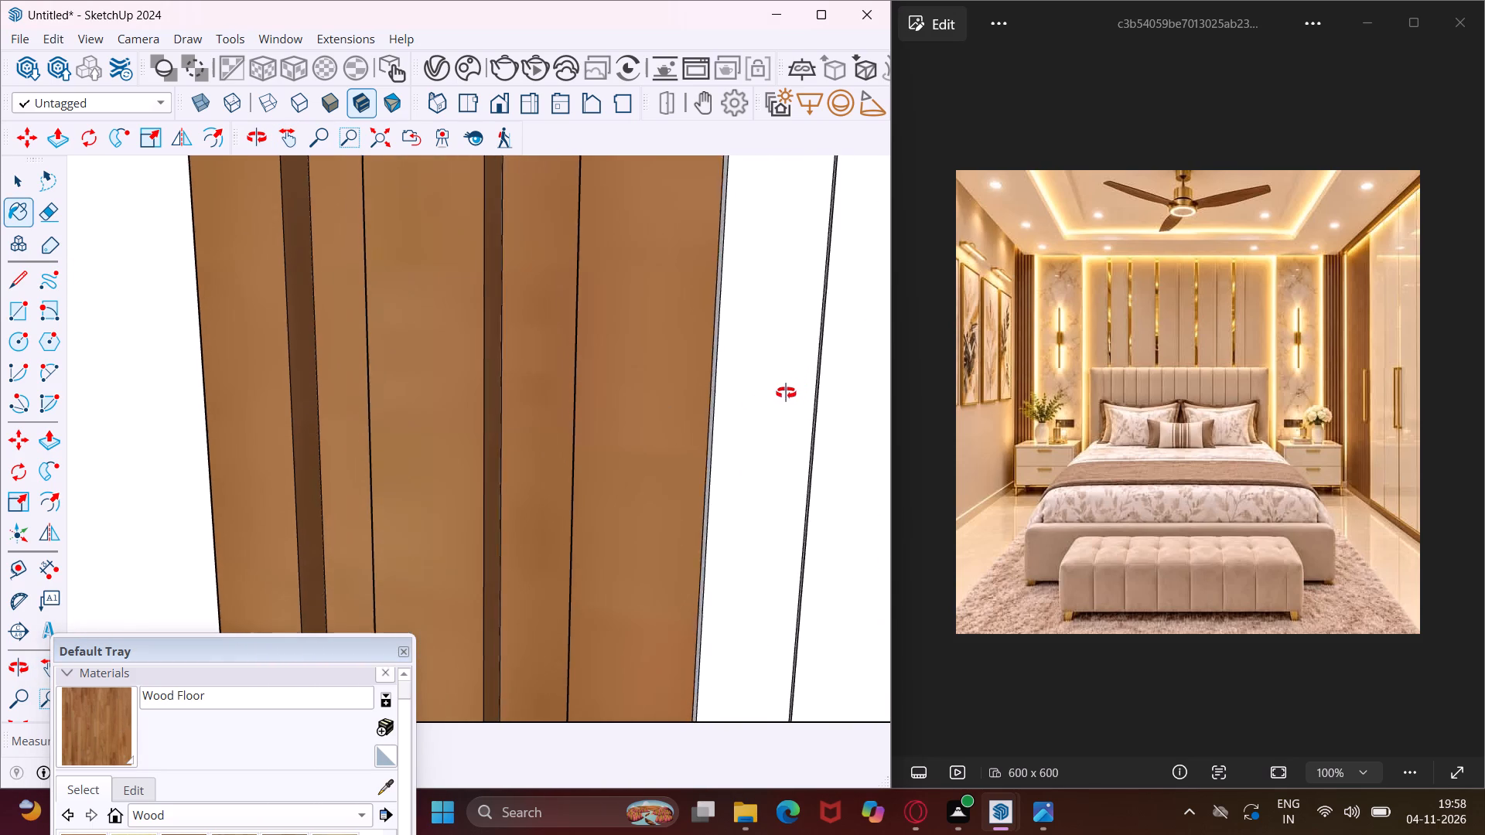
middle_click_drag(786, 393, 738, 400)
left_click(714, 403)
left_click(761, 403)
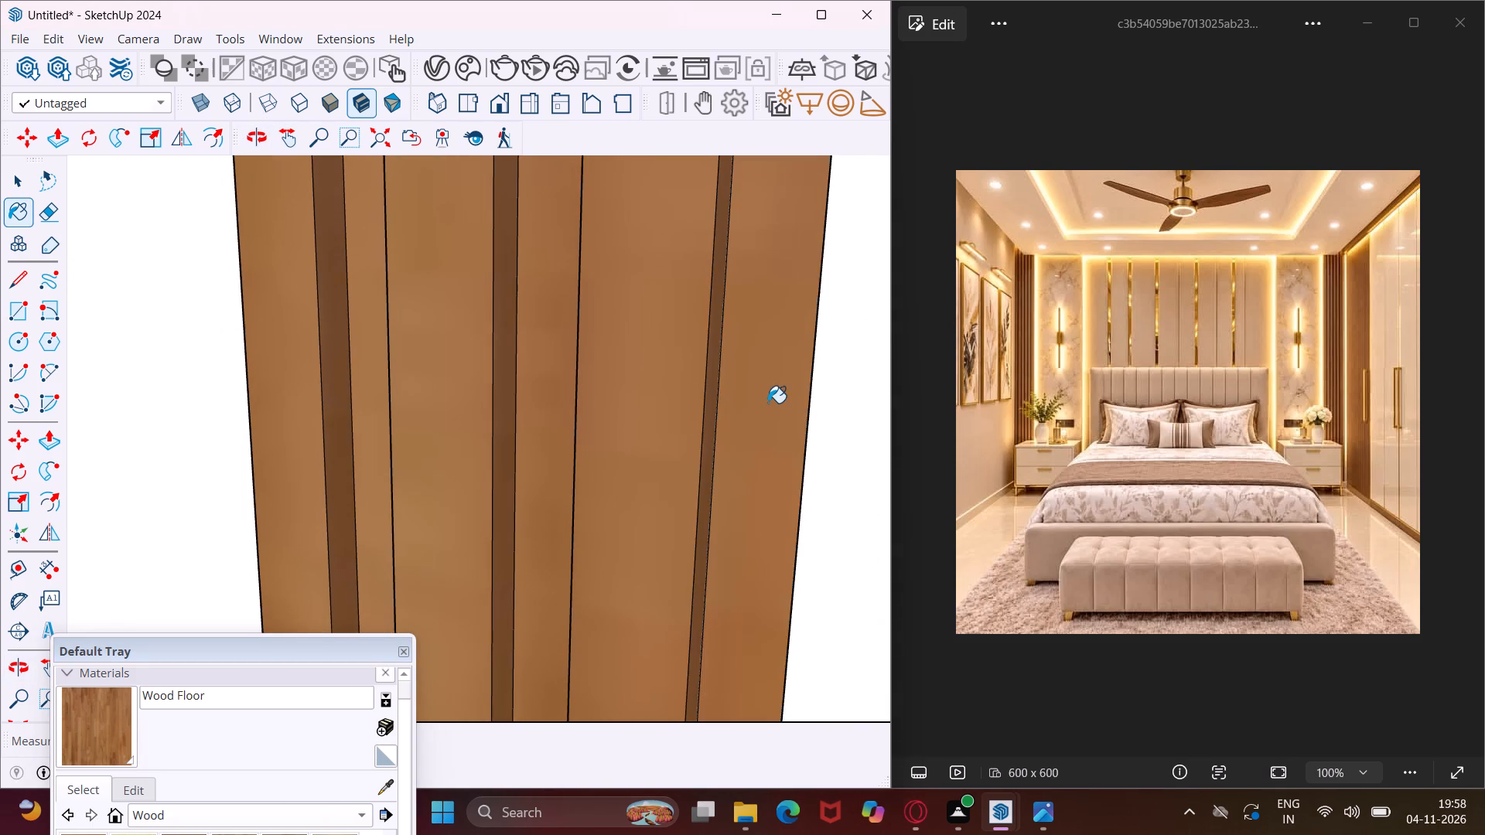
Paint the next slat fronts, grooves and exposed side faces toward the wardrobe end of the panel with Wood Floor.
middle_click_drag(768, 403, 1115, 412)
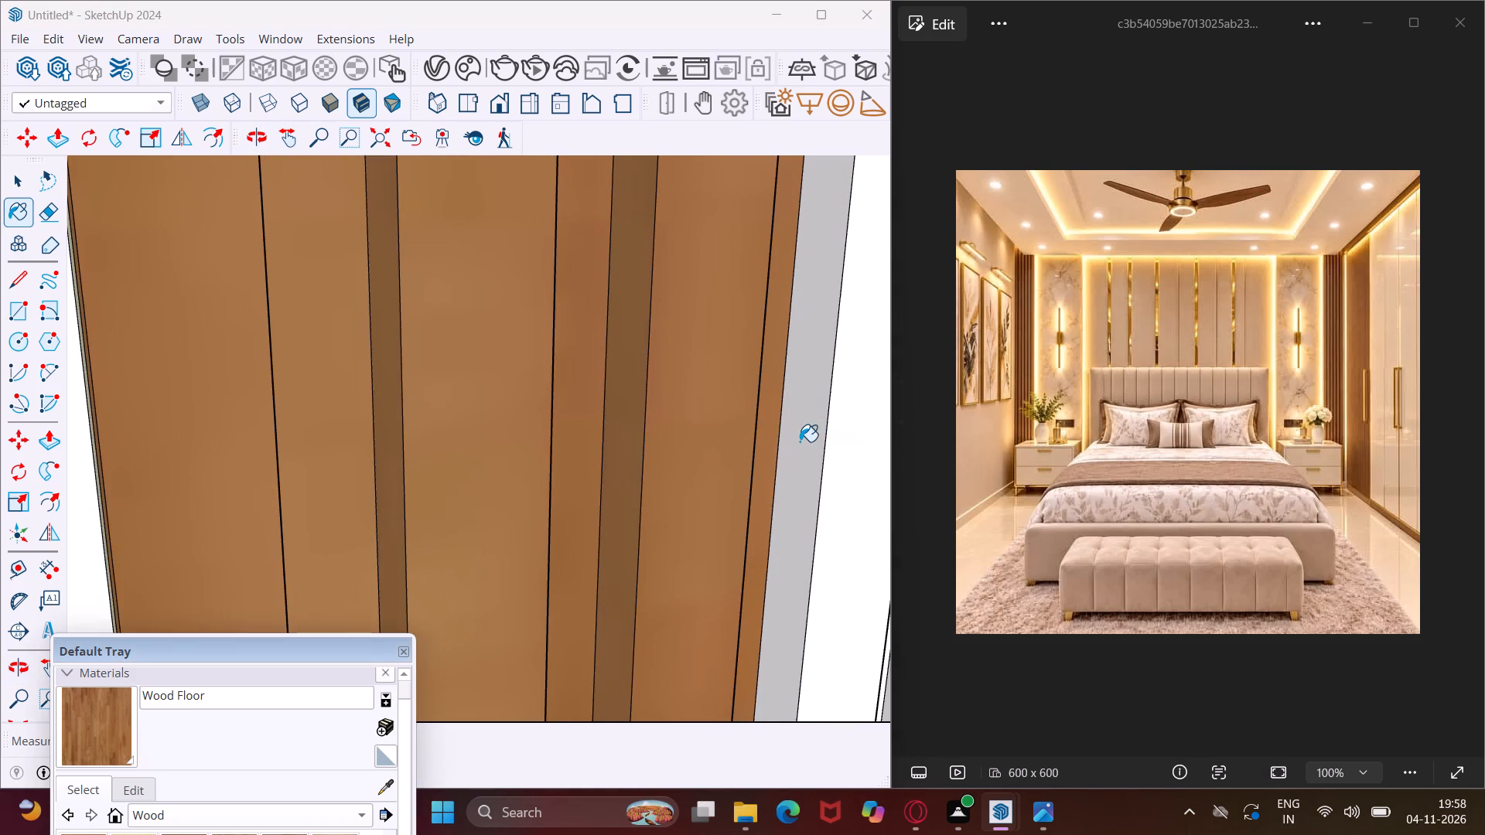
left_click(800, 441)
scroll(521, 482, "down", 5)
scroll(753, 464, "up", 4)
left_click(756, 465)
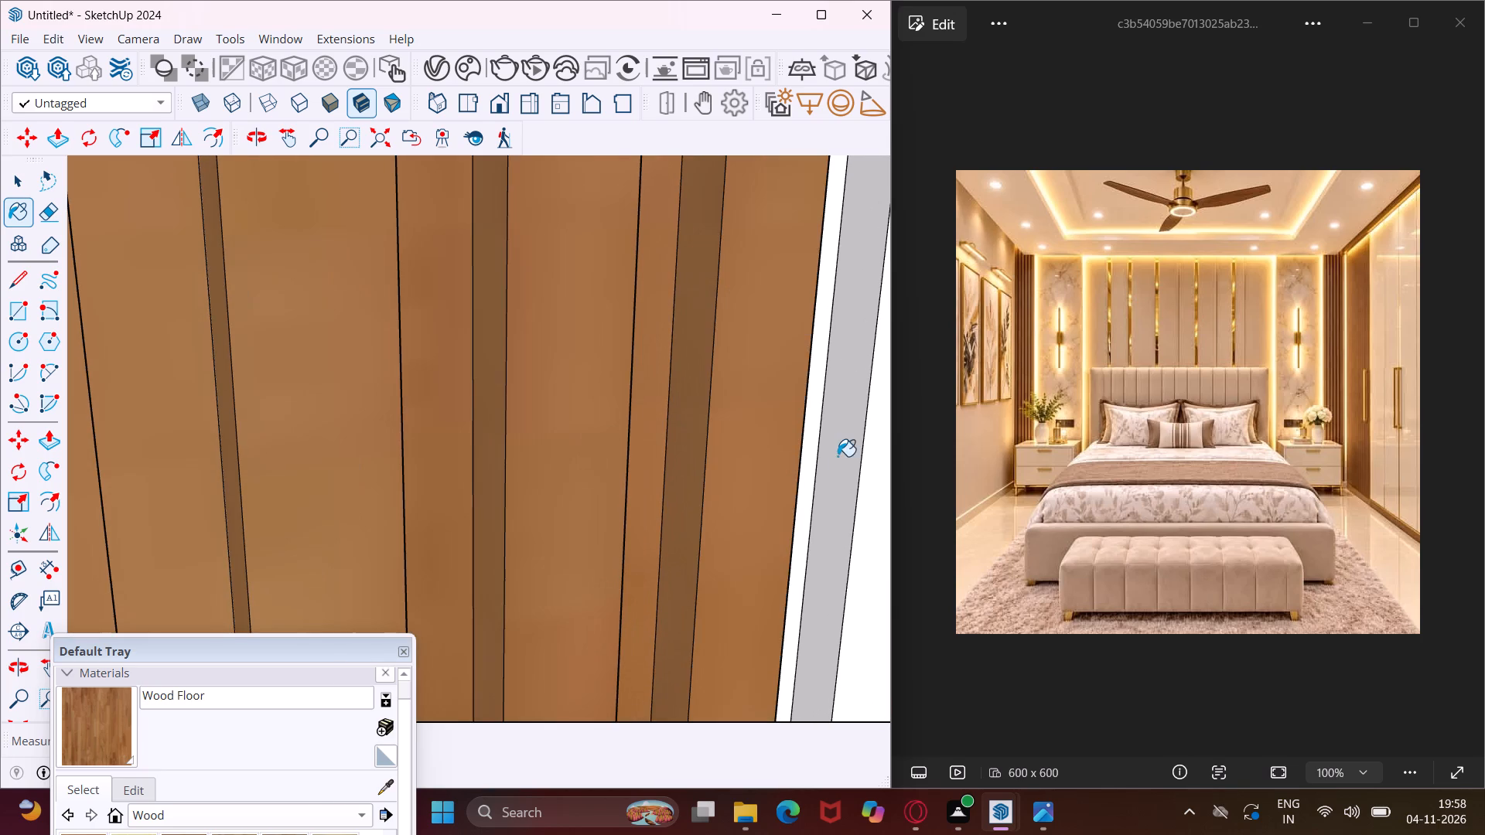
left_click(818, 445)
left_click(832, 450)
left_click(811, 440)
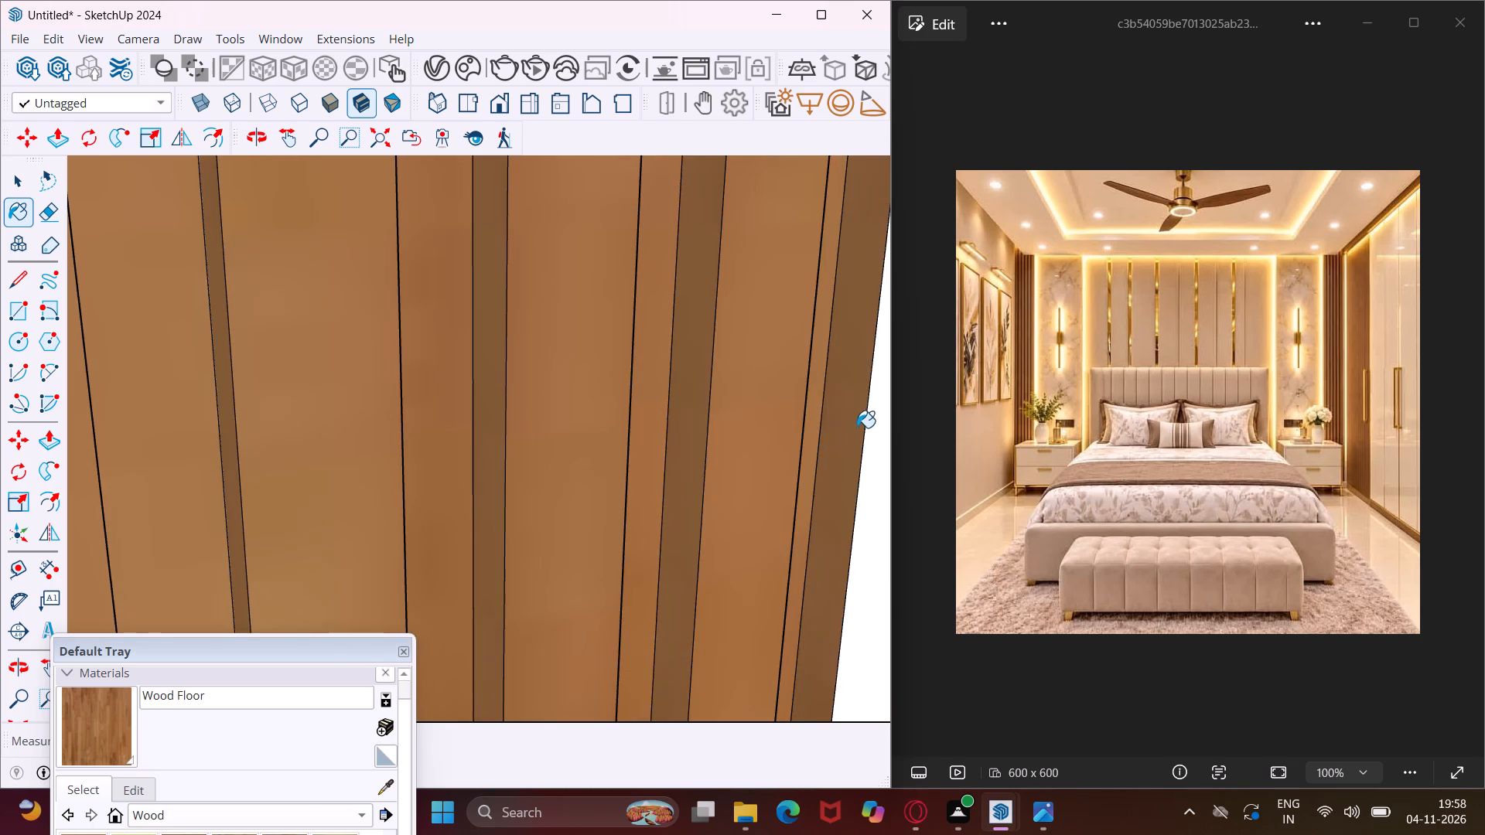
Pick Wood Floor again and paint the wide white face at the wardrobe end of the slatted panel.
scroll(859, 428, "down", 2)
left_click(883, 458)
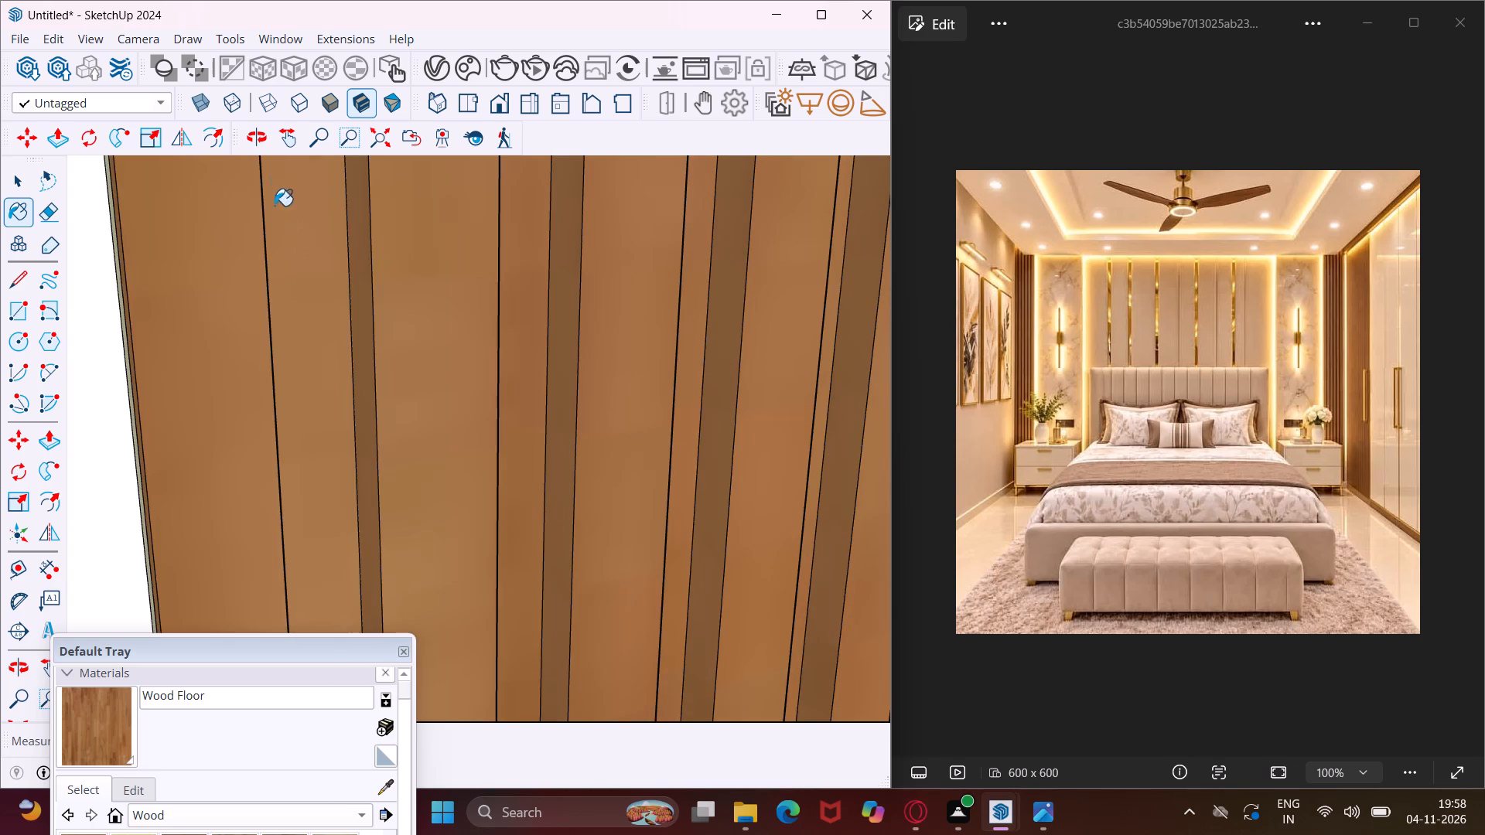
left_click(278, 155)
left_click(278, 149)
left_click_drag(559, 370, 422, 406)
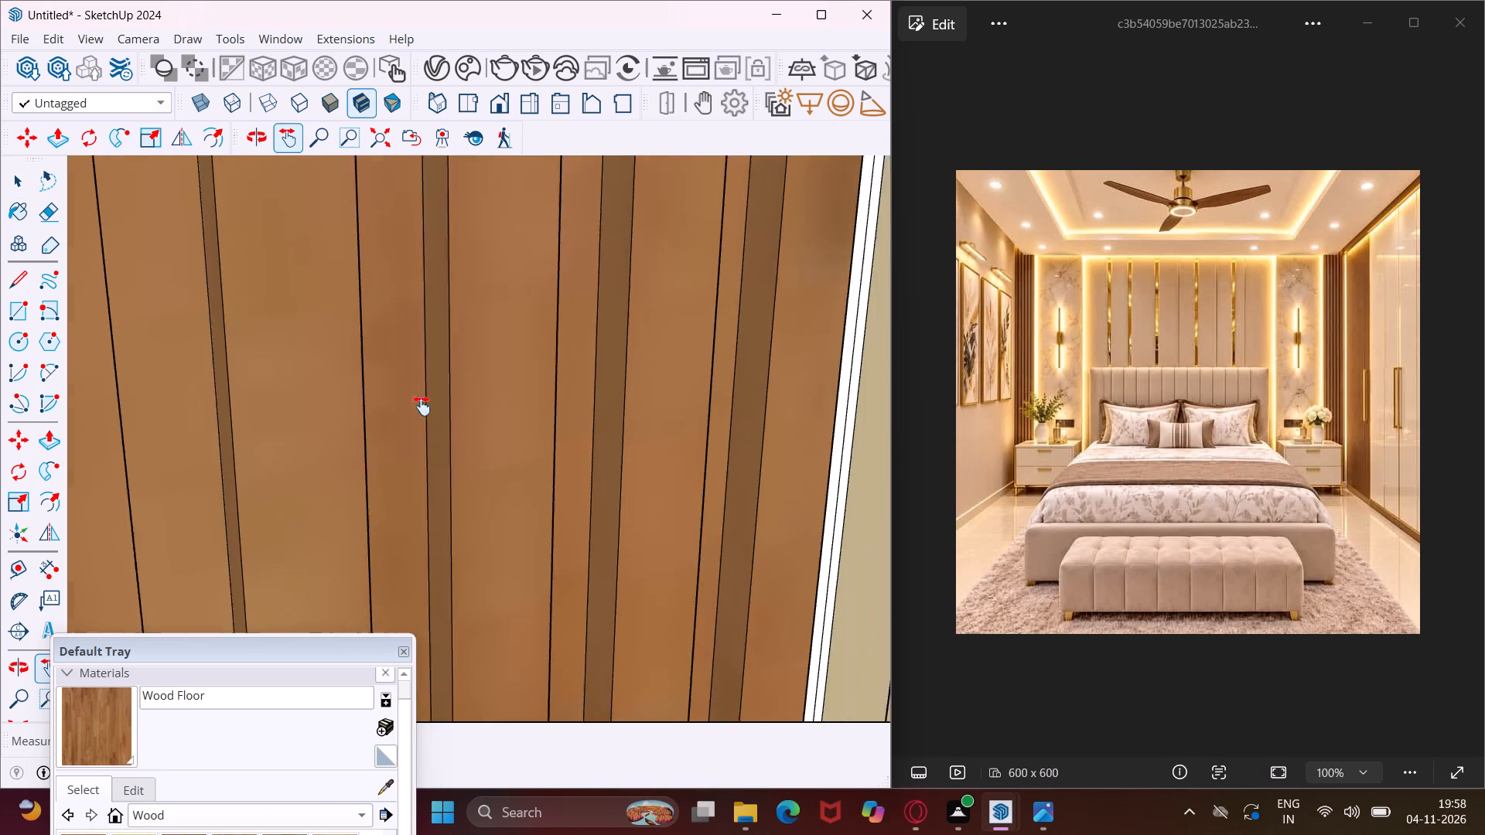
left_click_drag(422, 406, 321, 440)
scroll(723, 417, "up", 3)
middle_click_drag(804, 394, 777, 392)
scroll(800, 394, "up", 1)
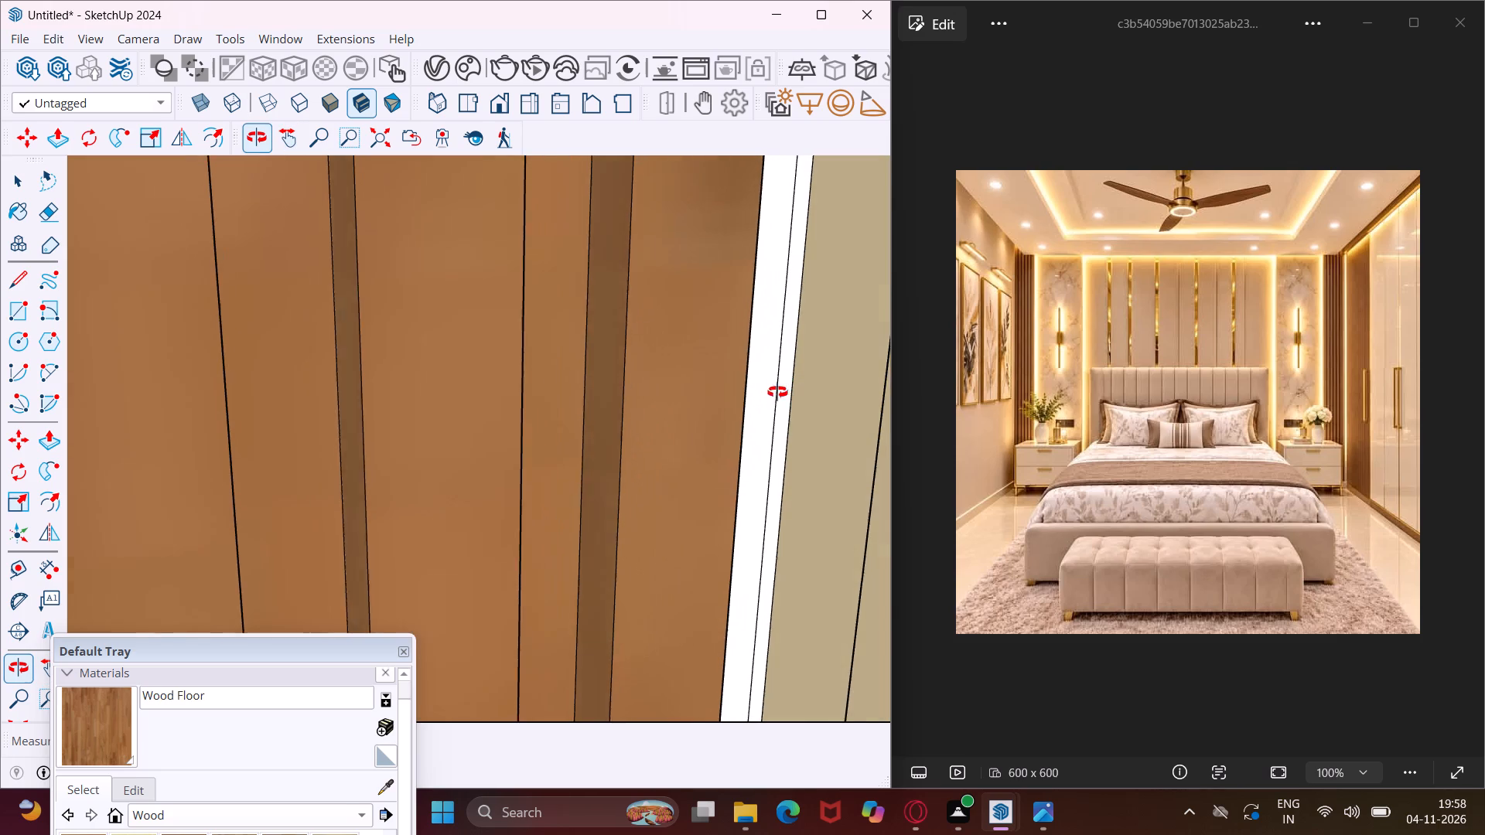
middle_click_drag(777, 392, 753, 388)
scroll(775, 381, "up", 8)
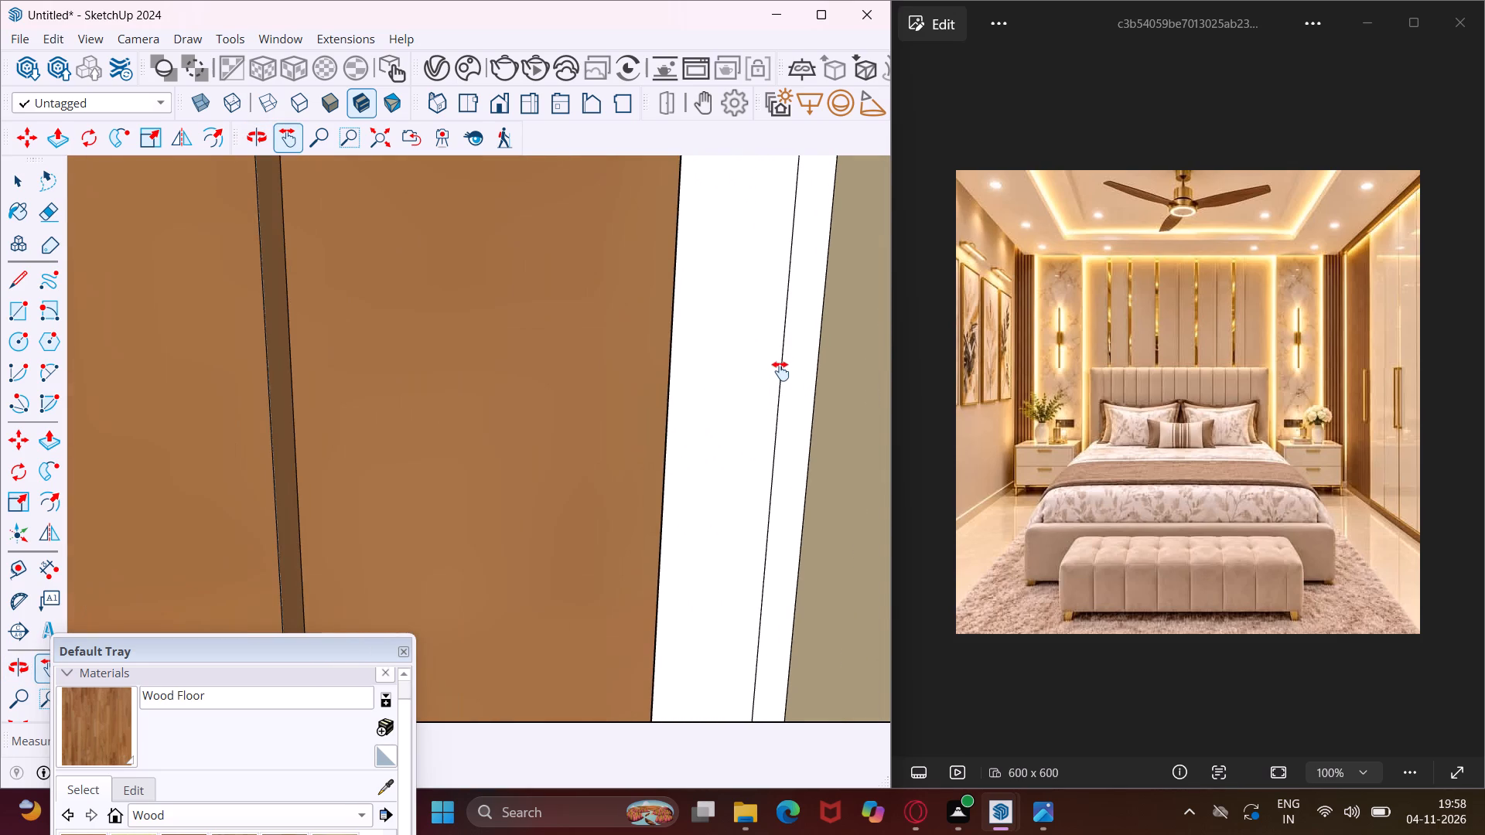
middle_click_drag(785, 378, 704, 448)
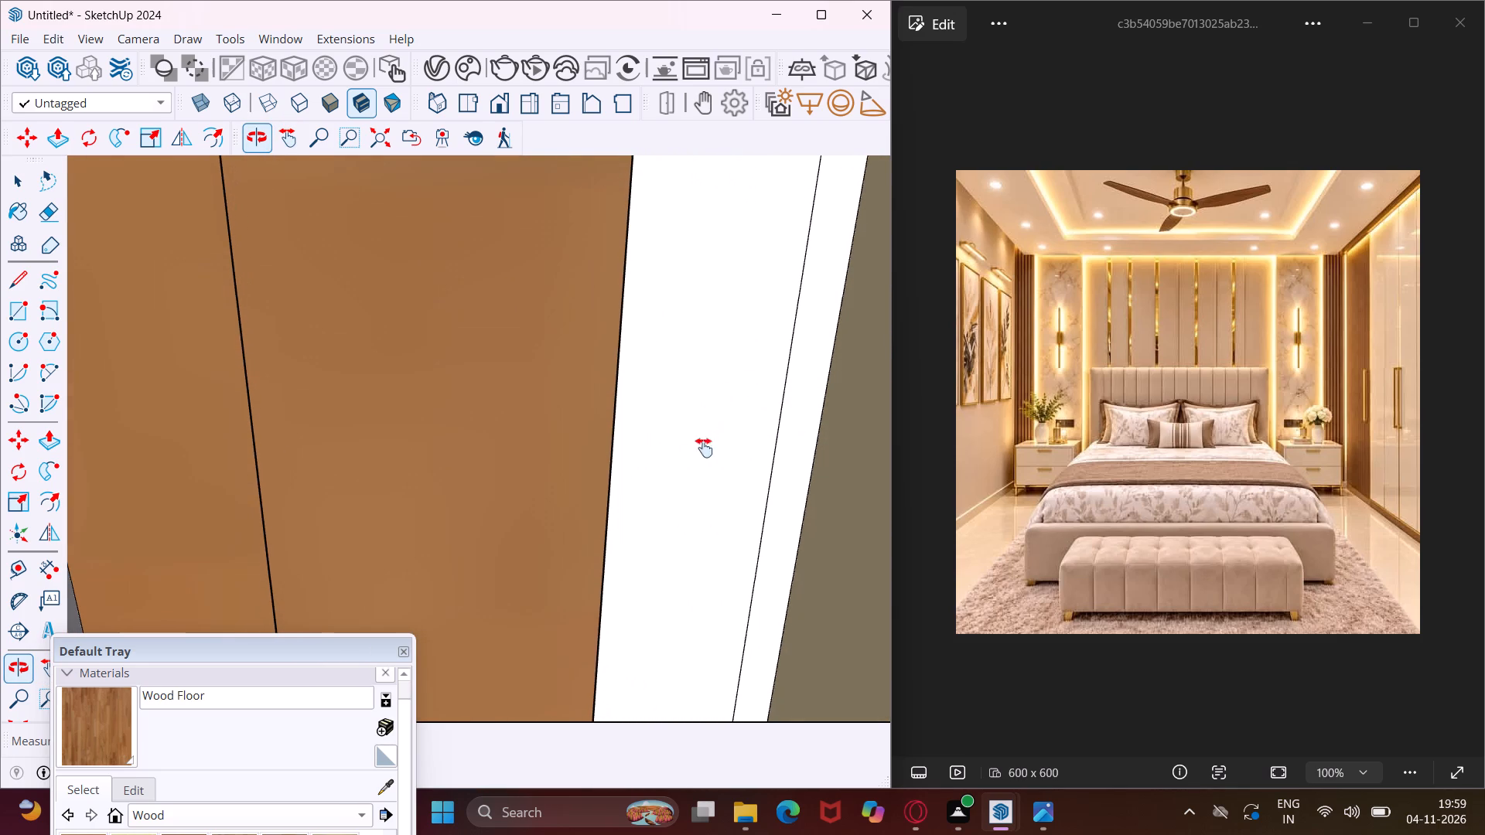
left_click(109, 717)
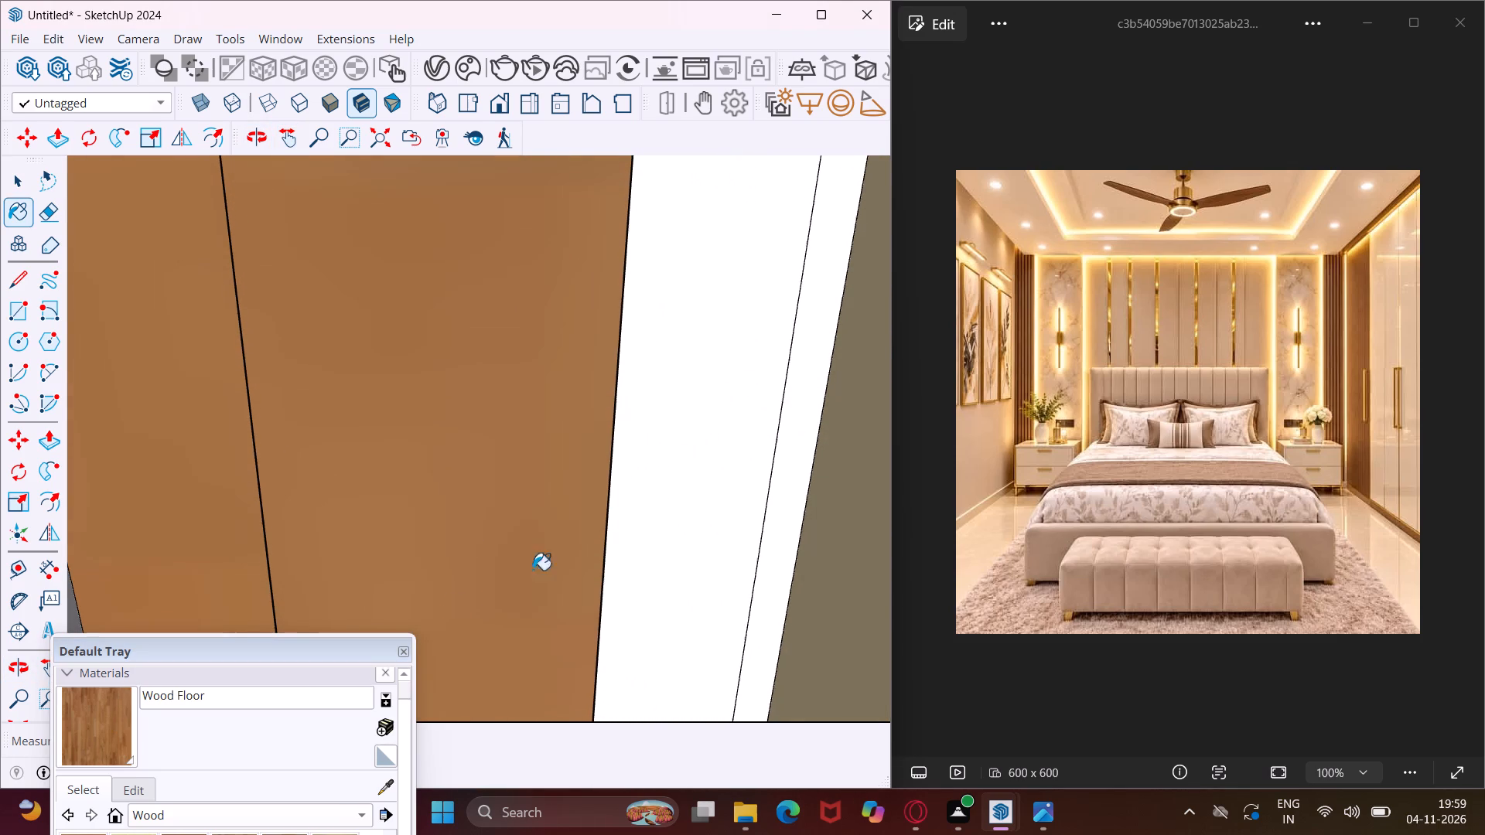
left_click(650, 490)
Paint the remaining thin white strip along the slatted panel's wardrobe-side edge with Wood Floor.
middle_click_drag(654, 474, 719, 460)
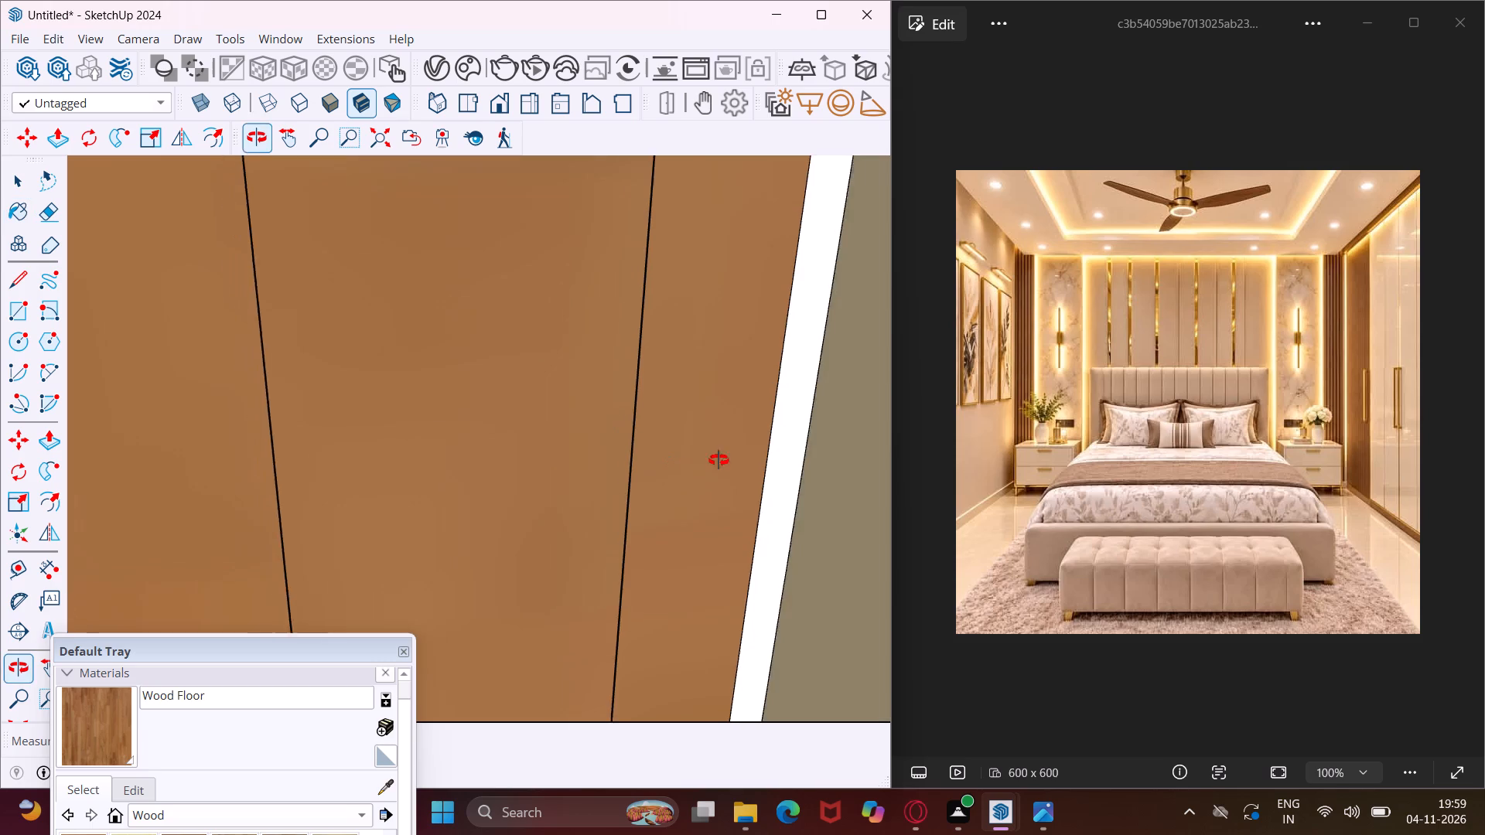
middle_click_drag(719, 460, 756, 455)
scroll(653, 465, "down", 10)
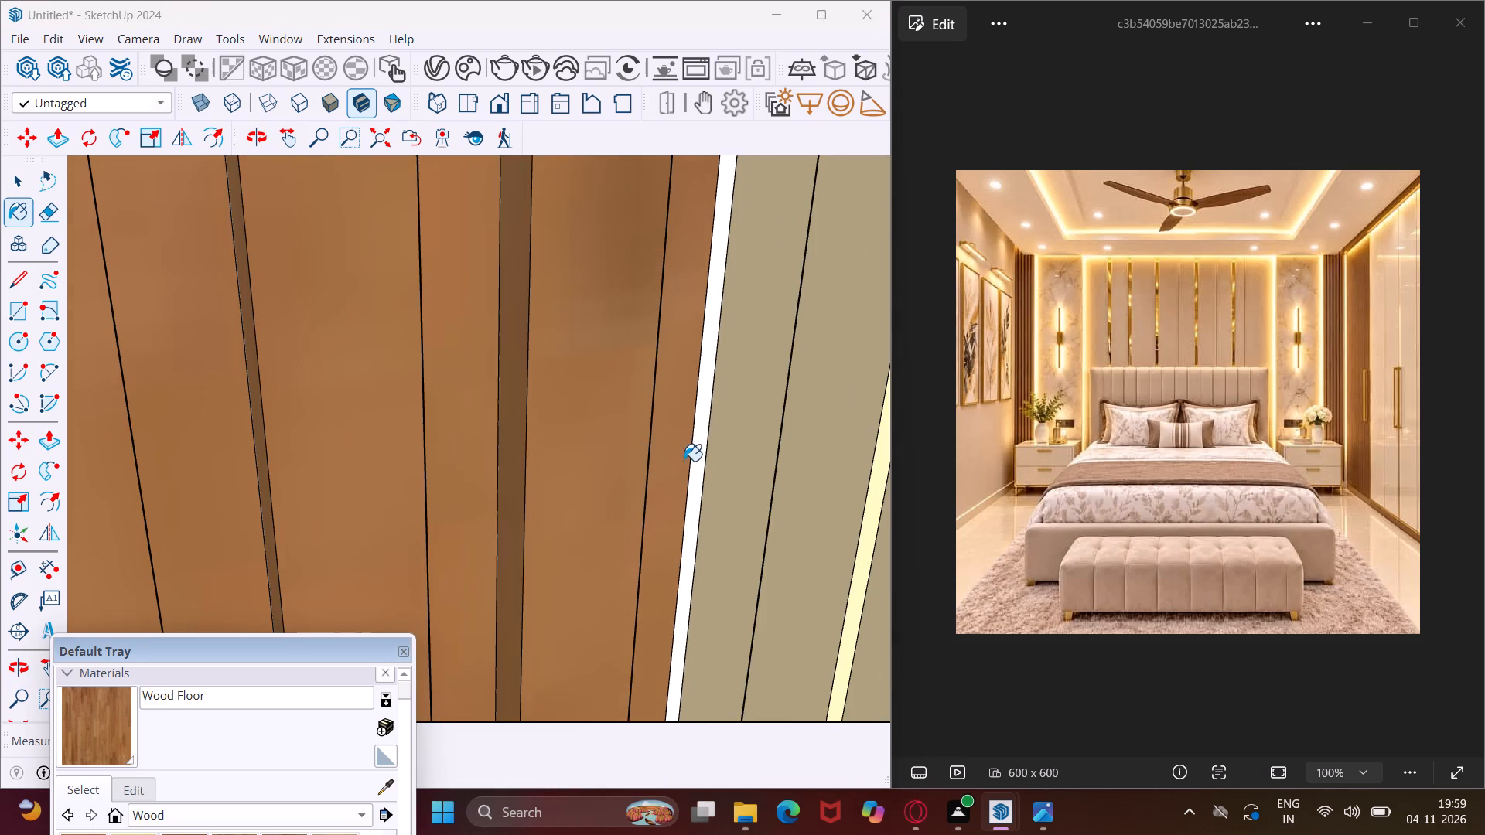
scroll(685, 461, "up", 6)
left_click(700, 446)
Paint the unpainted grey faces in the gaps between the wardrobe-side slats with Wood Floor.
scroll(565, 479, "down", 10)
middle_click_drag(554, 459, 490, 461)
scroll(581, 428, "up", 5)
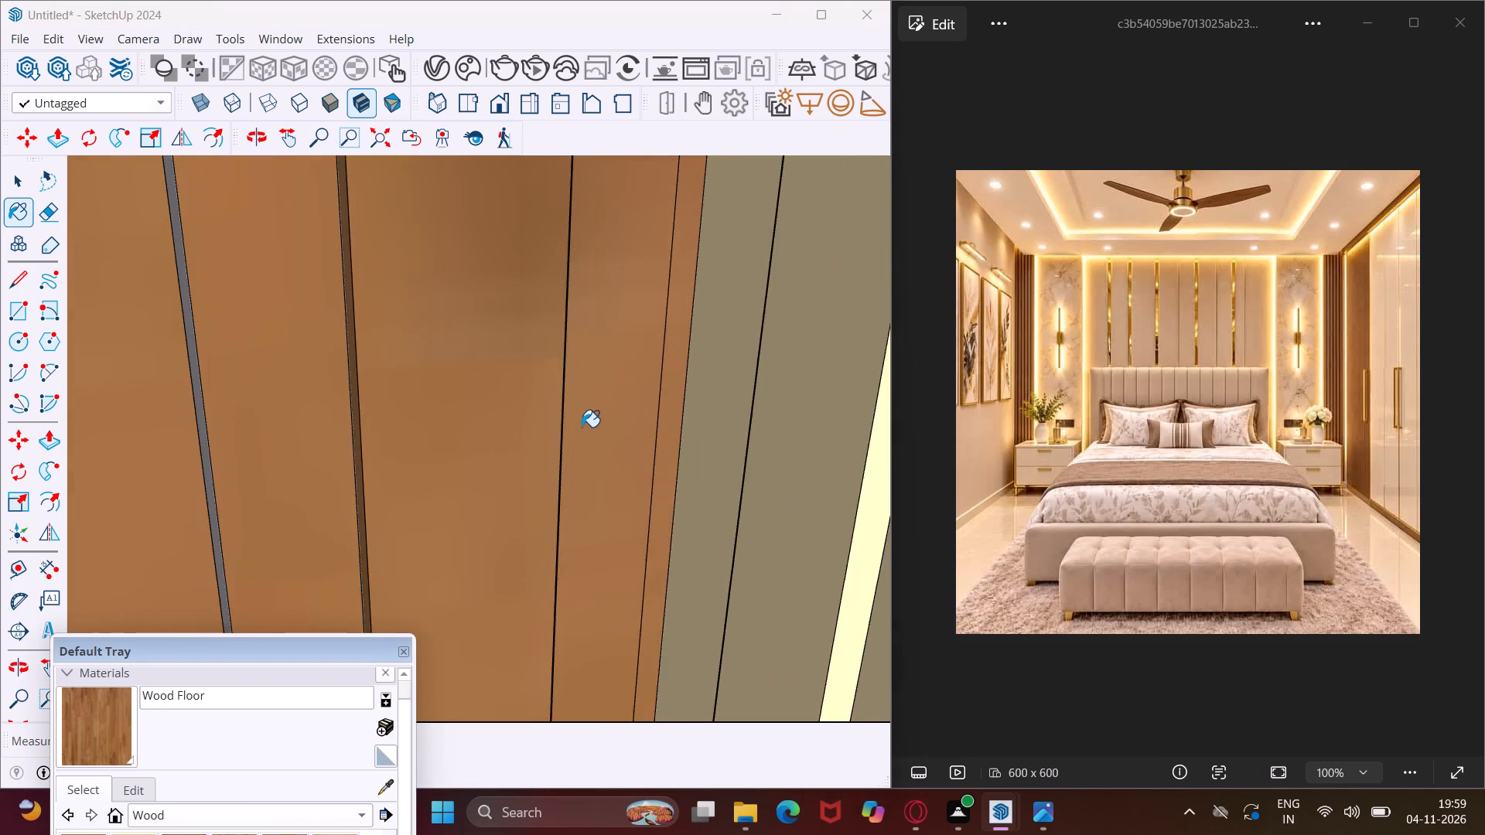
scroll(582, 427, "up", 5)
middle_click_drag(582, 427, 530, 510)
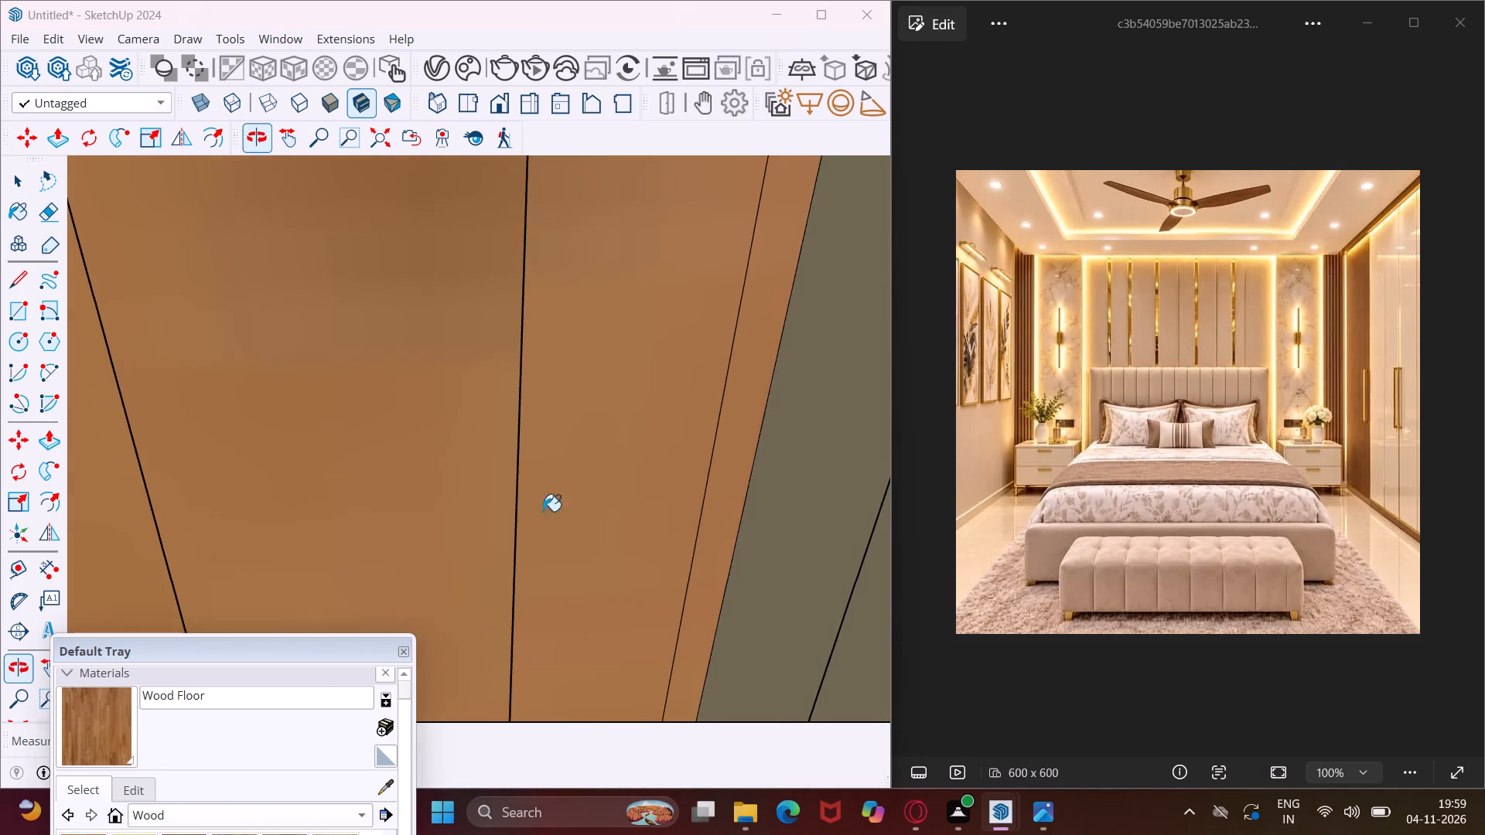
scroll(555, 475, "up", 9)
middle_click_drag(542, 483, 500, 492)
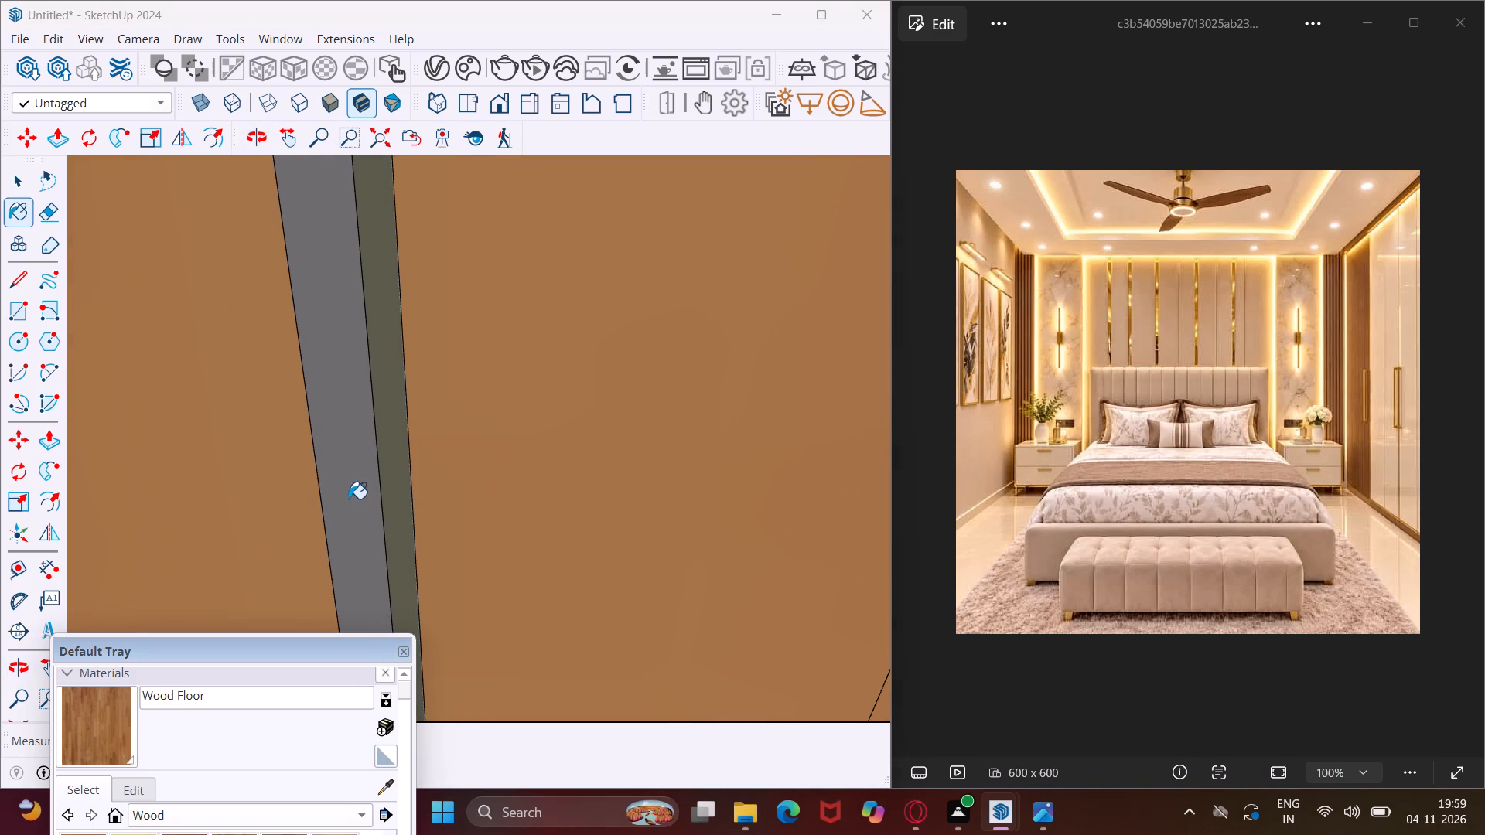
left_click(349, 499)
middle_click_drag(345, 503, 732, 424)
scroll(701, 404, "down", 12)
middle_click_drag(541, 472, 196, 471)
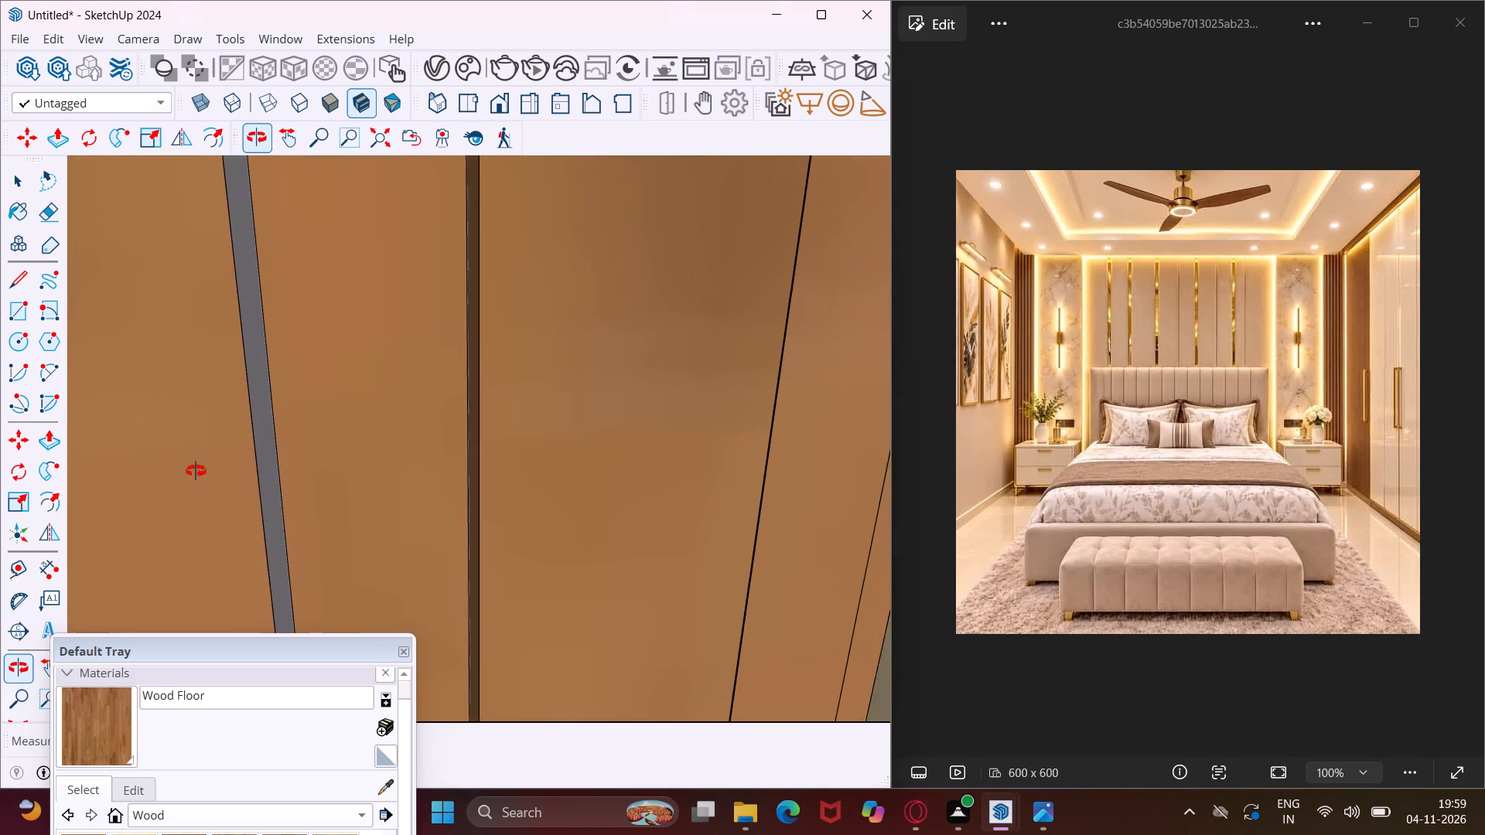
middle_click_drag(196, 471, 193, 471)
left_click(273, 500)
Examine the grooves and slat sides of the wardrobe-side panel from several angles for unpainted faces.
scroll(320, 437, "down", 6)
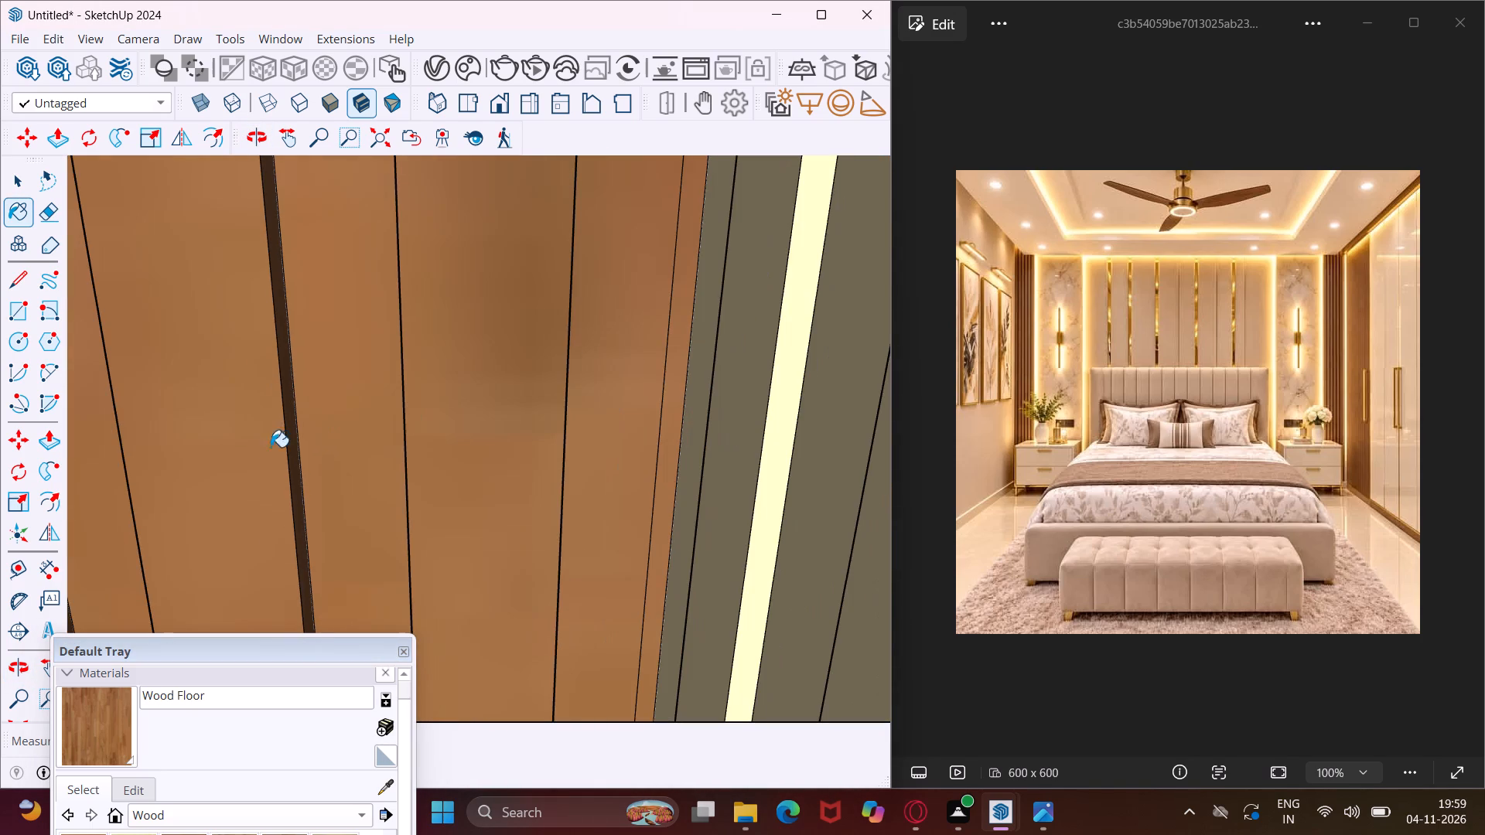
middle_click_drag(129, 471, 387, 469)
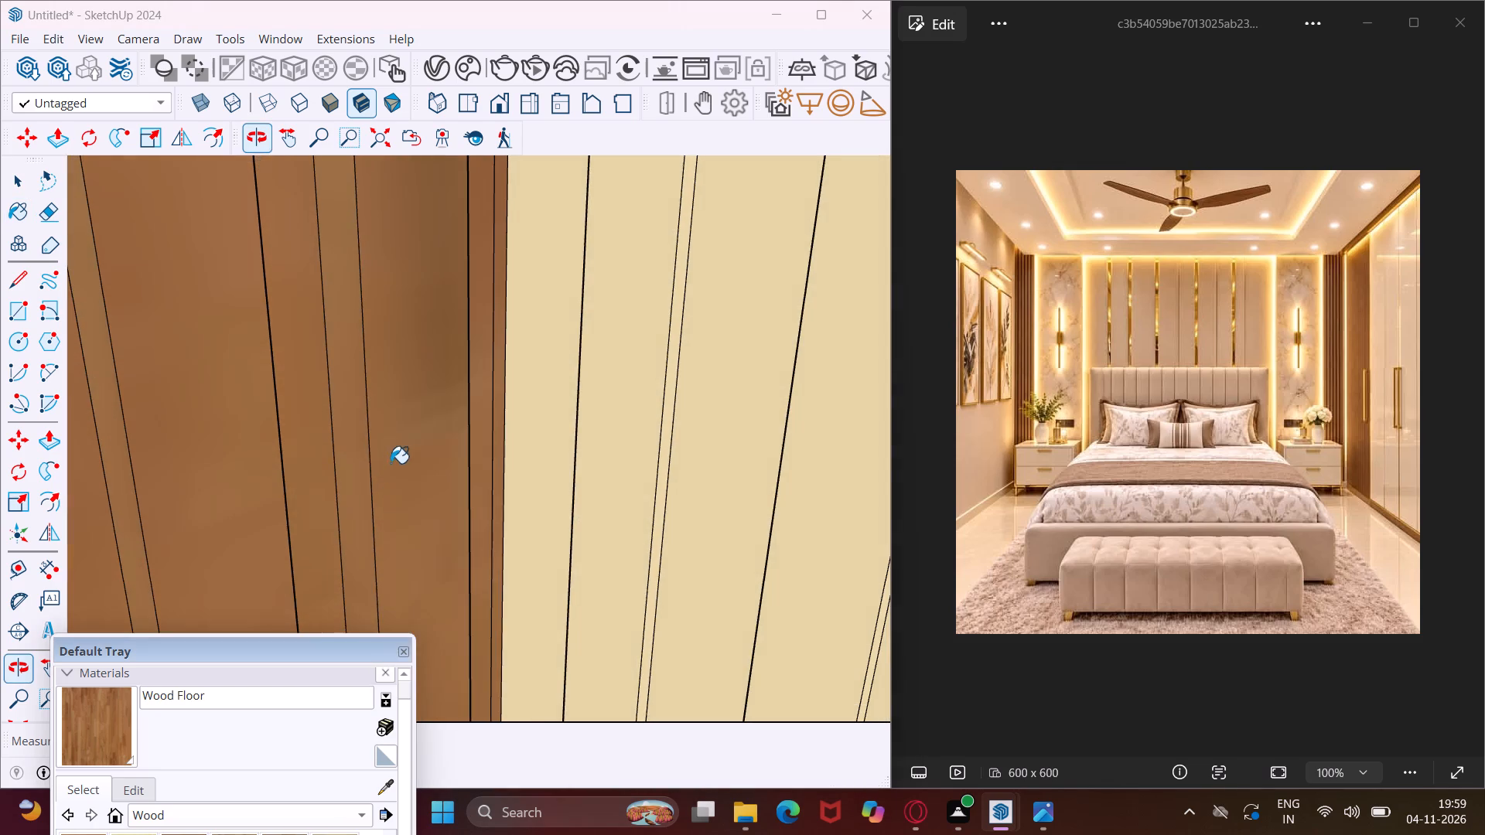
scroll(410, 404, "down", 11)
middle_click_drag(312, 459, 62, 505)
scroll(214, 394, "up", 6)
scroll(265, 326, "up", 12)
middle_click_drag(265, 326, 255, 328)
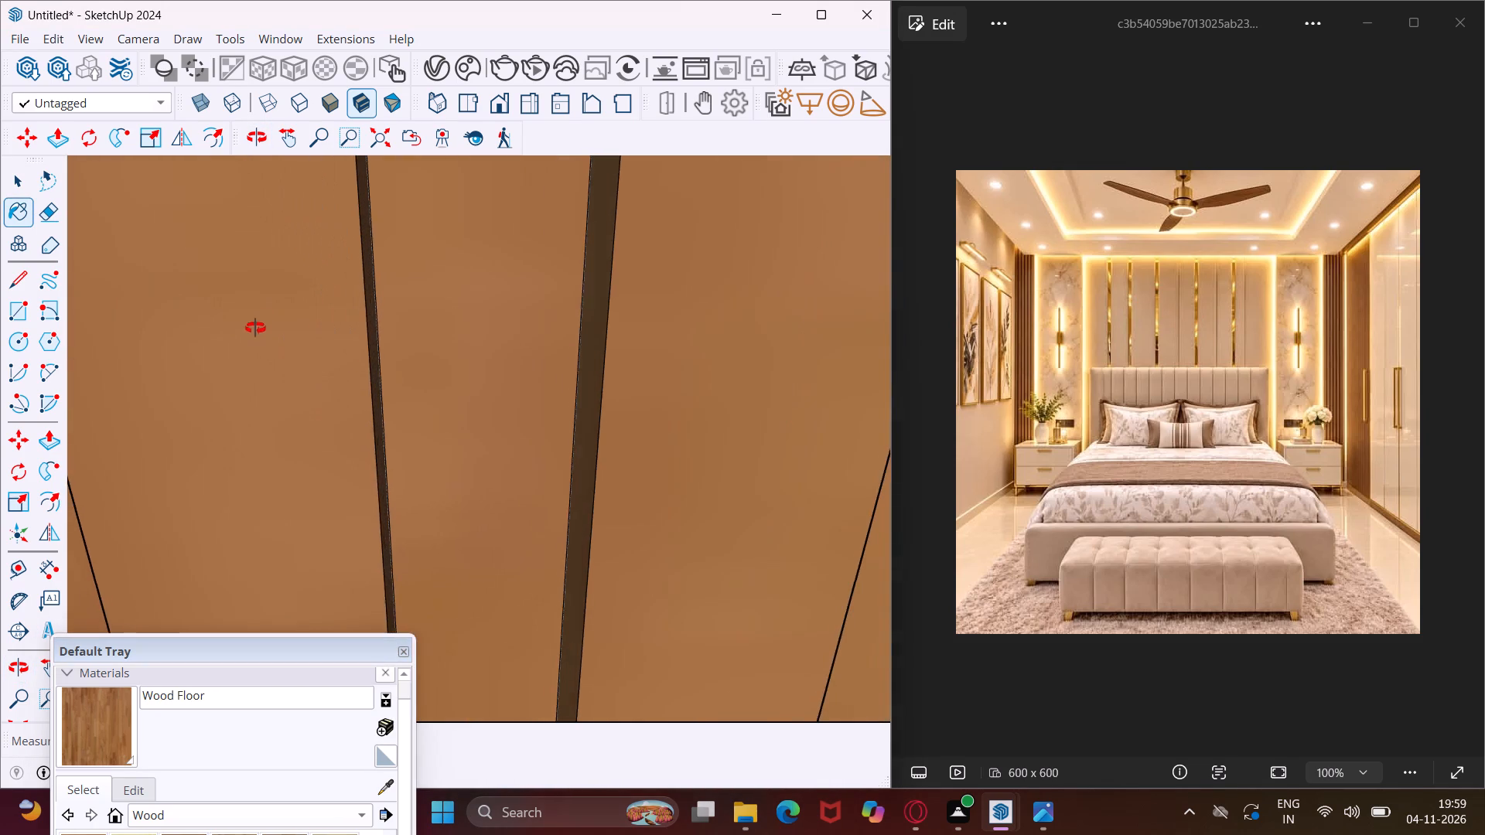
middle_click_drag(255, 328, 401, 346)
Paint the long top band above the wardrobe doors, just below the ceiling, with Wood Floor.
scroll(530, 271, "down", 5)
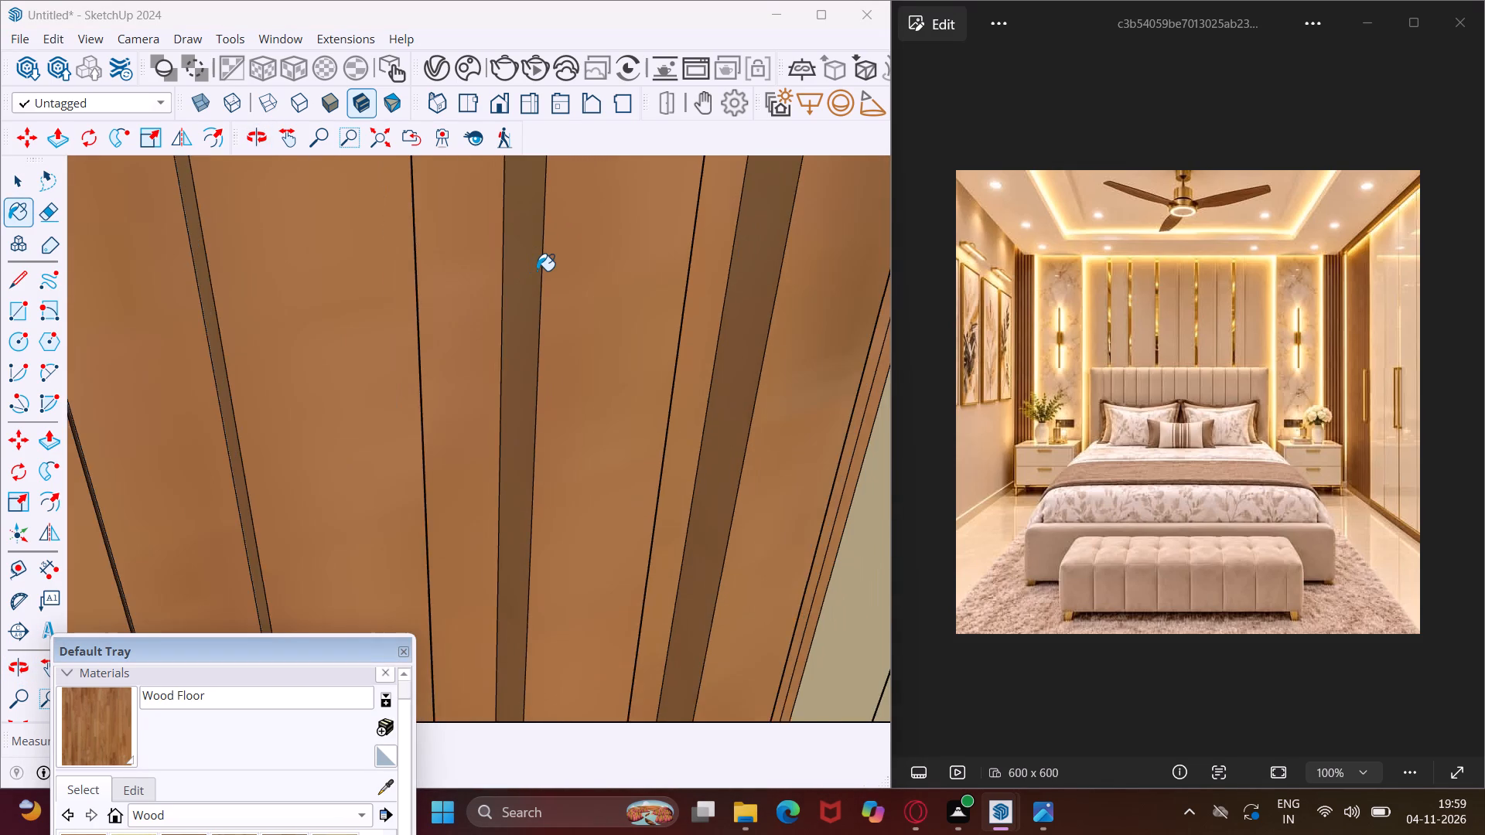
scroll(537, 271, "down", 19)
scroll(538, 275, "down", 6)
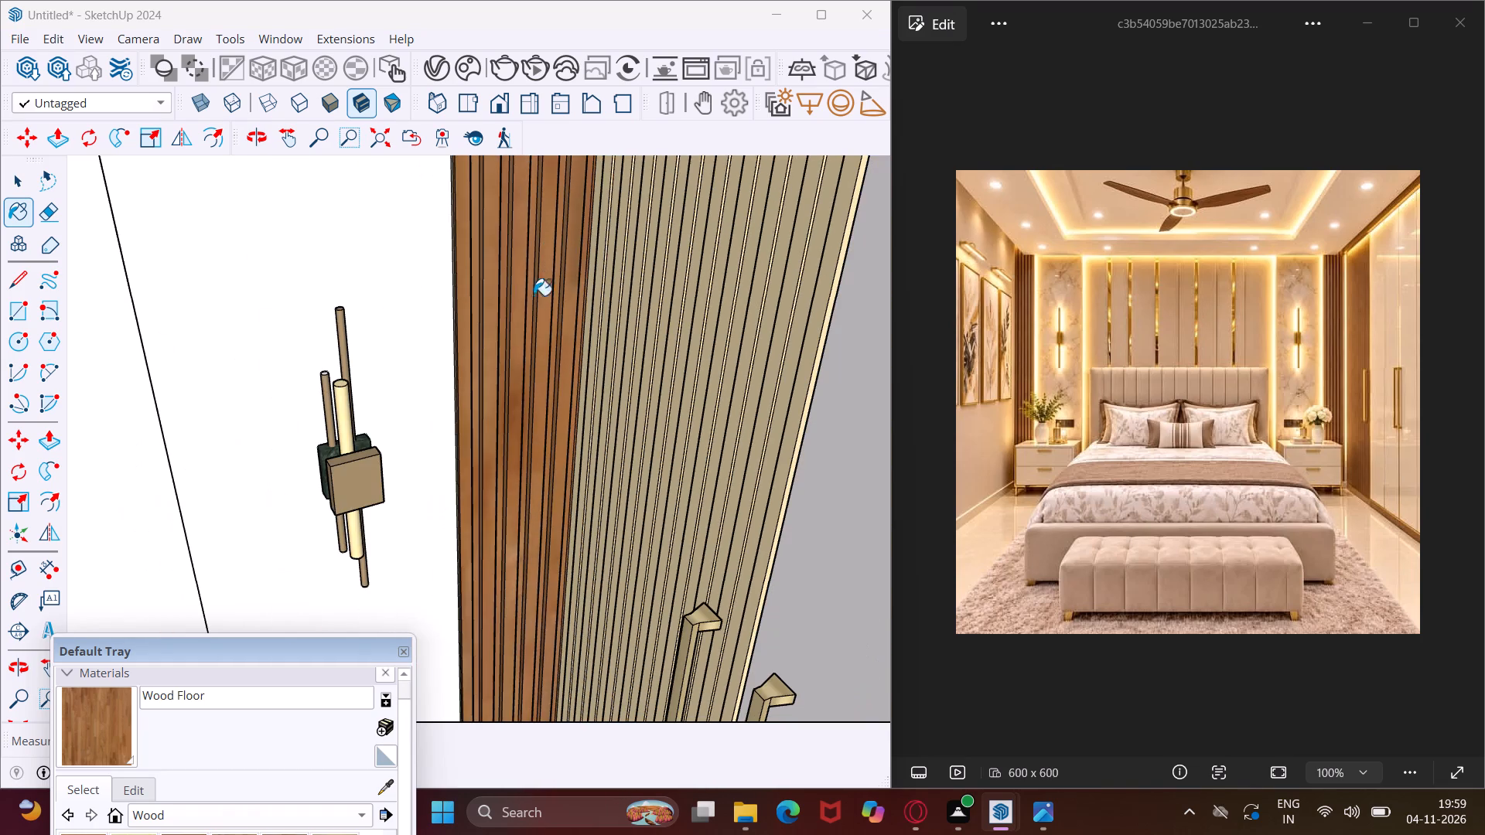
middle_click_drag(505, 346, 456, 260)
scroll(436, 299, "down", 10)
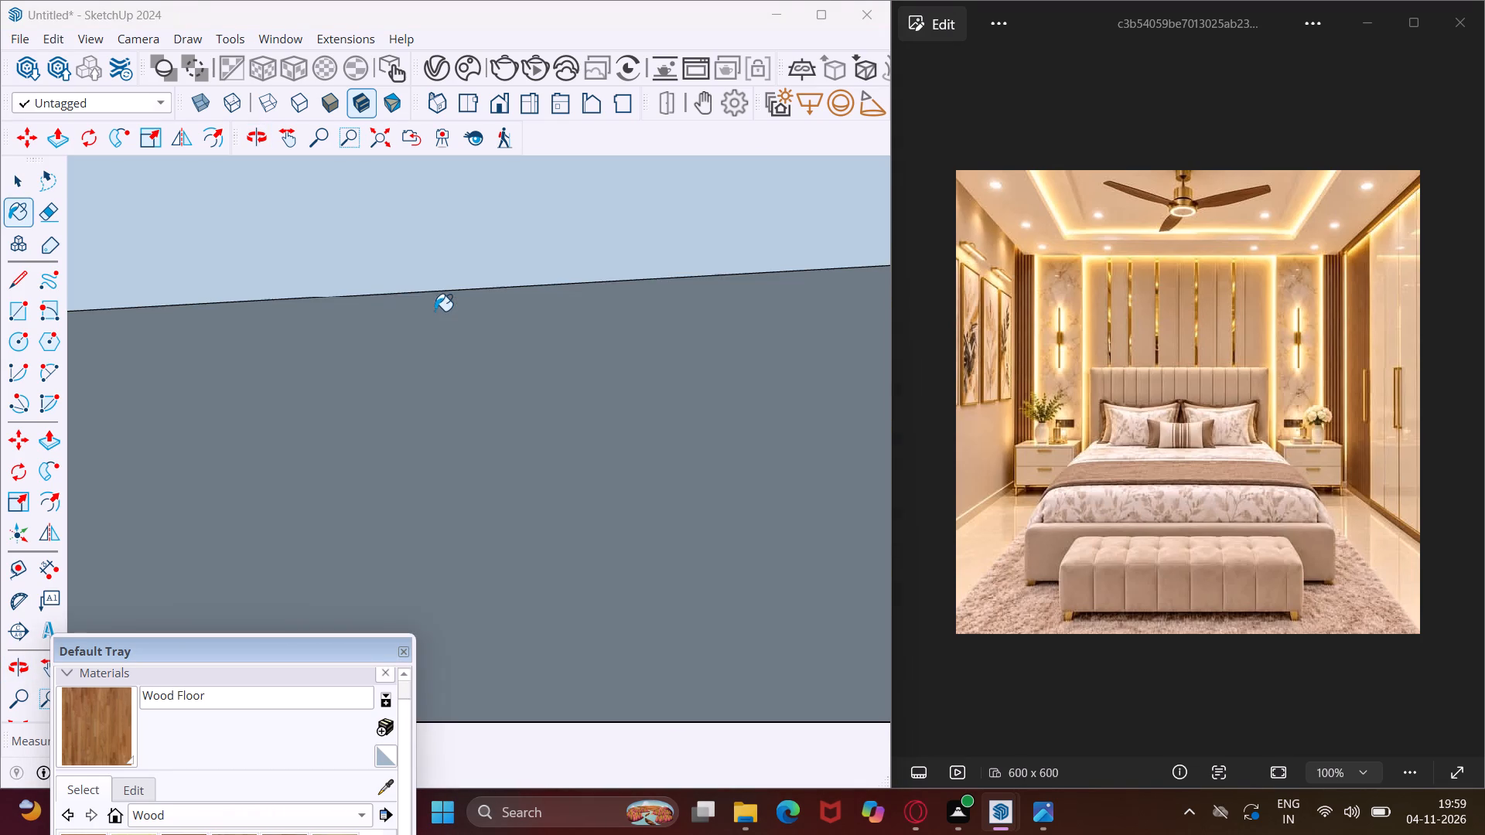
middle_click_drag(438, 316, 403, 159)
scroll(405, 223, "down", 2)
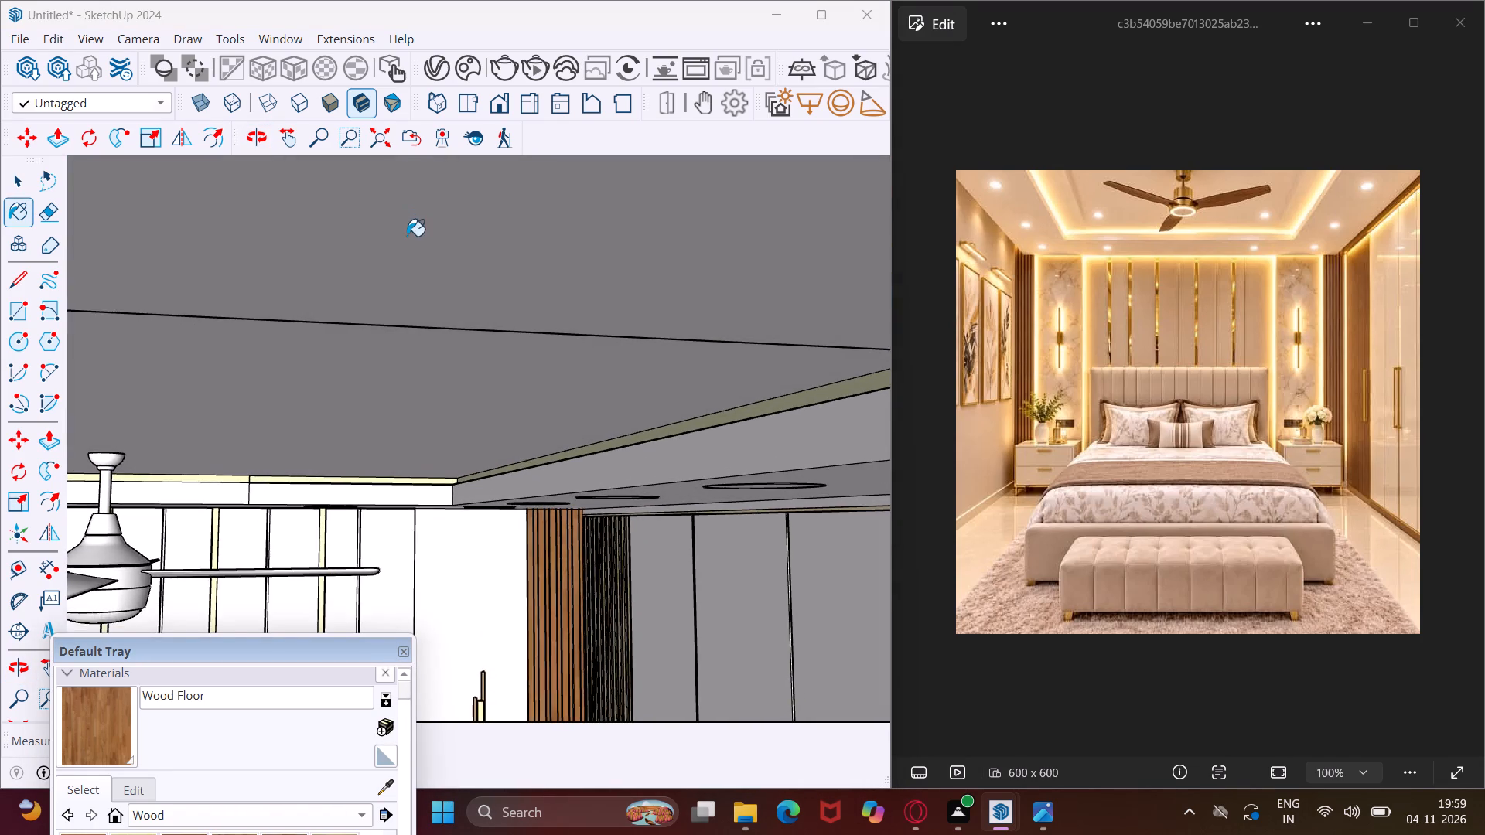
scroll(407, 236, "down", 4)
scroll(720, 499, "up", 12)
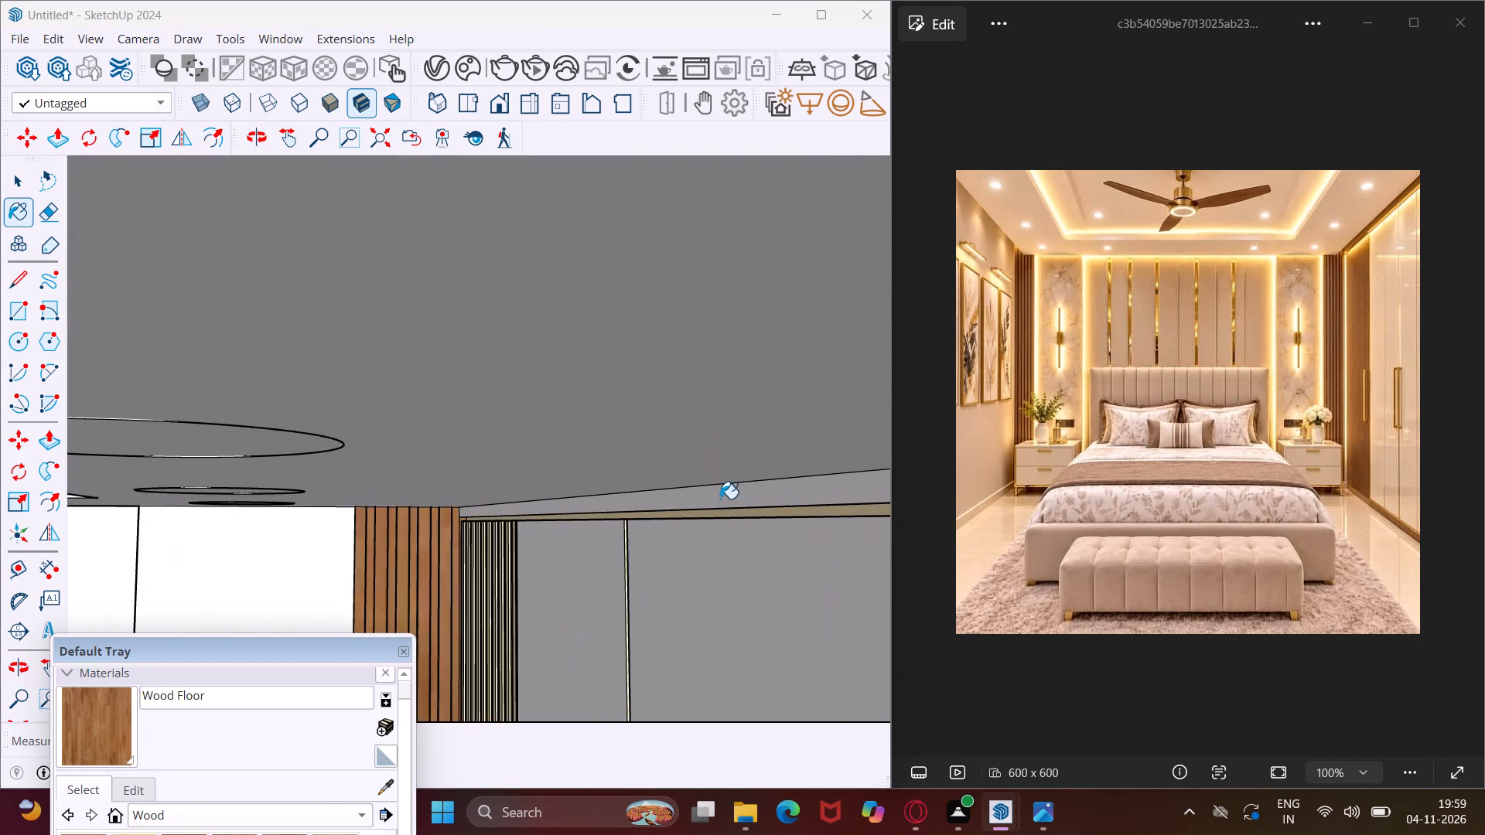
scroll(720, 499, "up", 3)
left_click(734, 503)
Paint the top band on the wardrobe's white end side with Wood Floor.
scroll(237, 510, "down", 6)
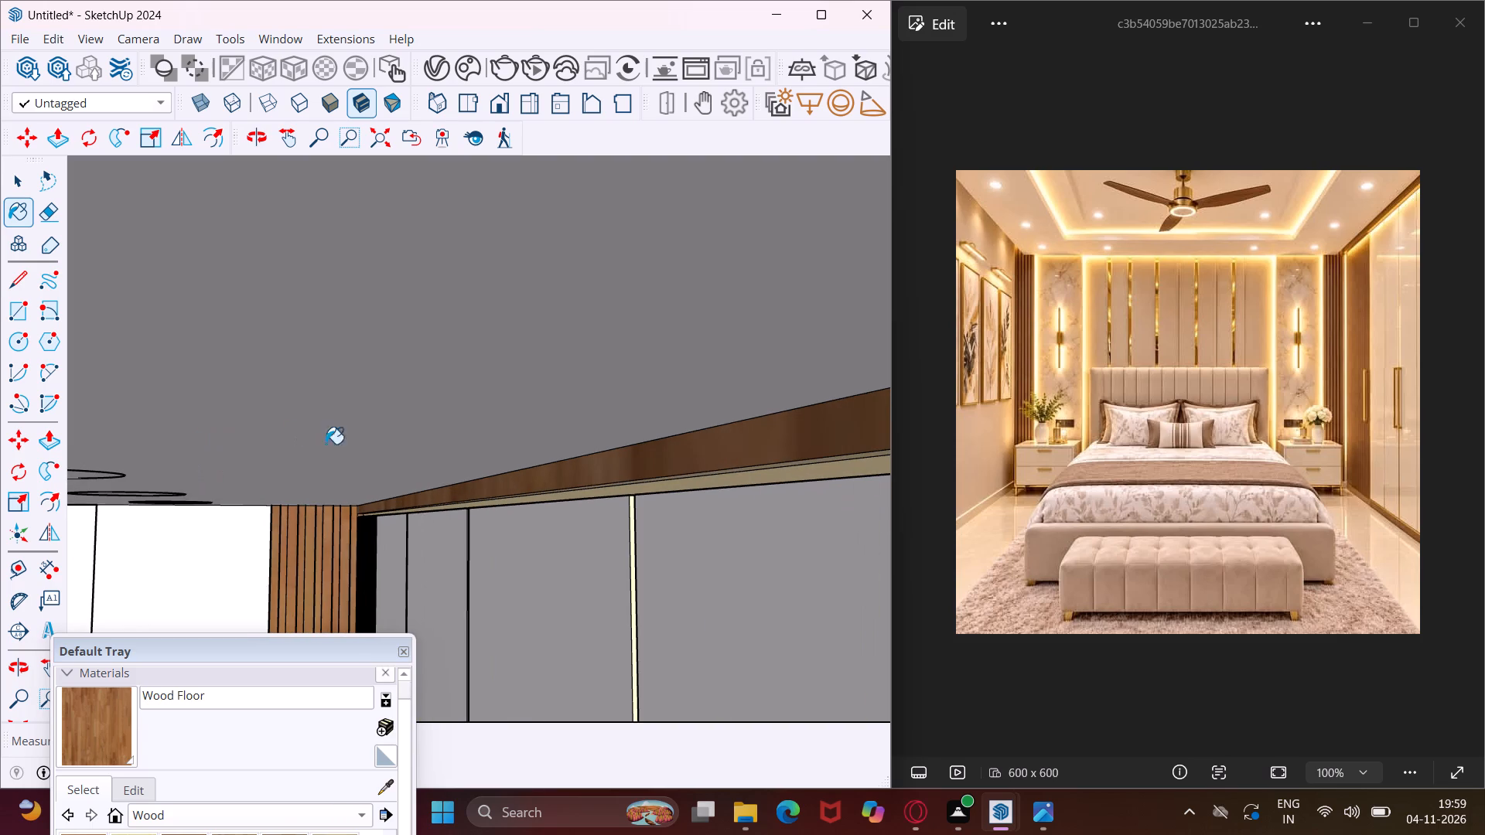
scroll(362, 449, "down", 11)
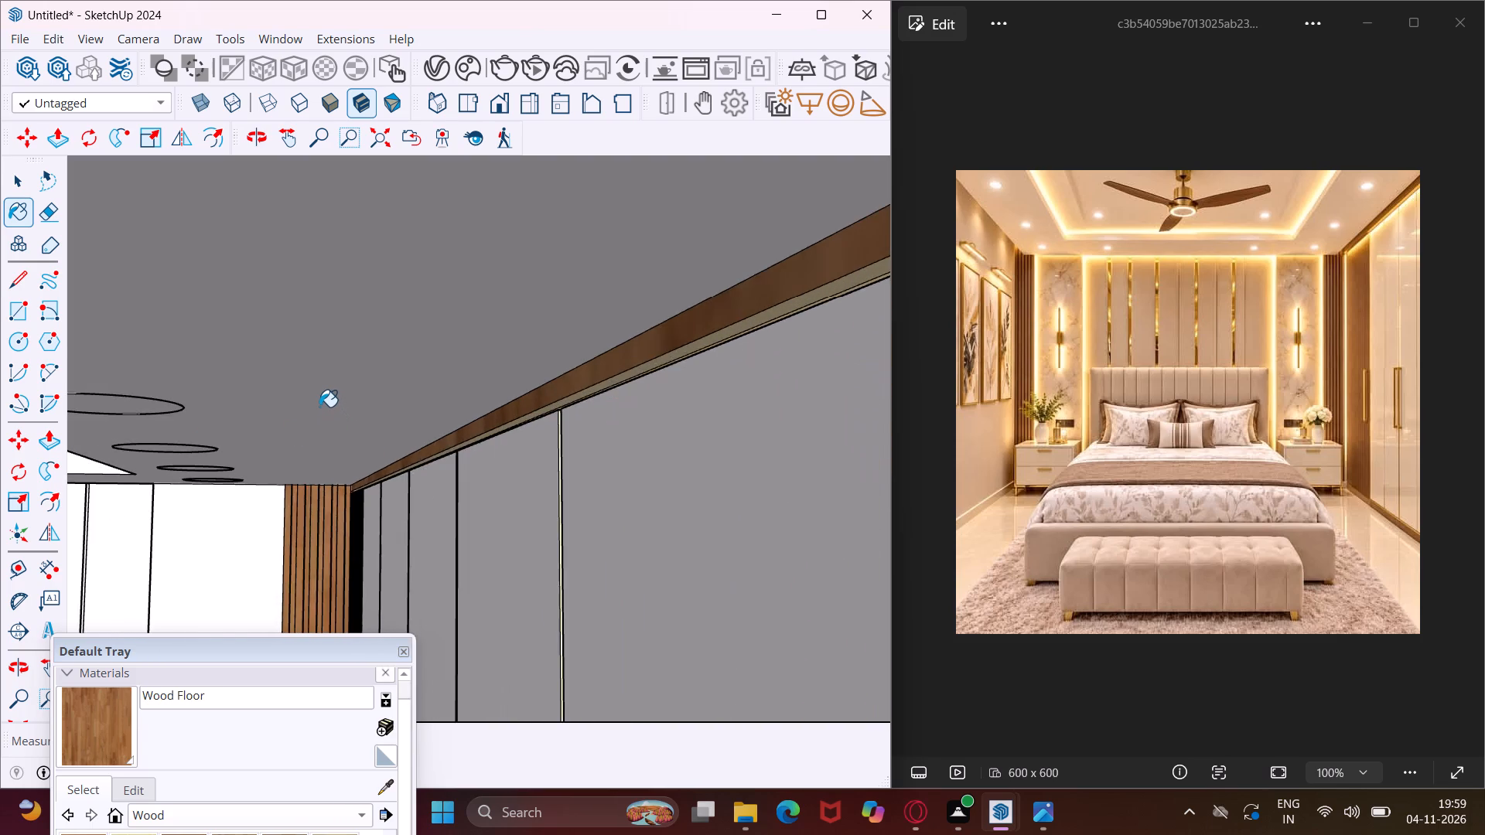
scroll(319, 407, "down", 5)
scroll(574, 353, "up", 7)
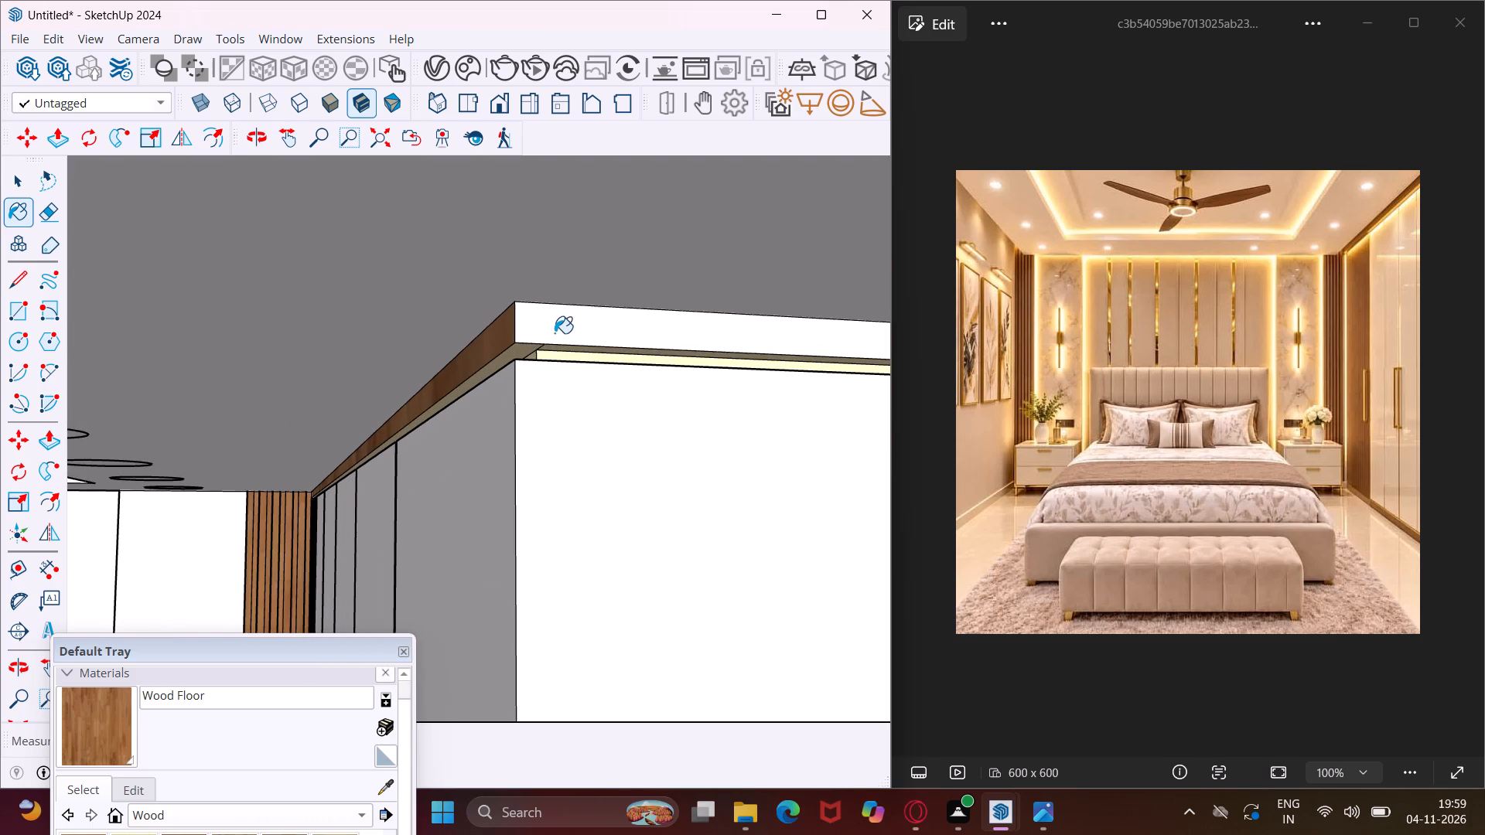
left_click(552, 332)
Choose Wood Board Cork from the Wood collection and paint the nearest picture frame's outer side, front and top edge.
scroll(595, 324, "down", 12)
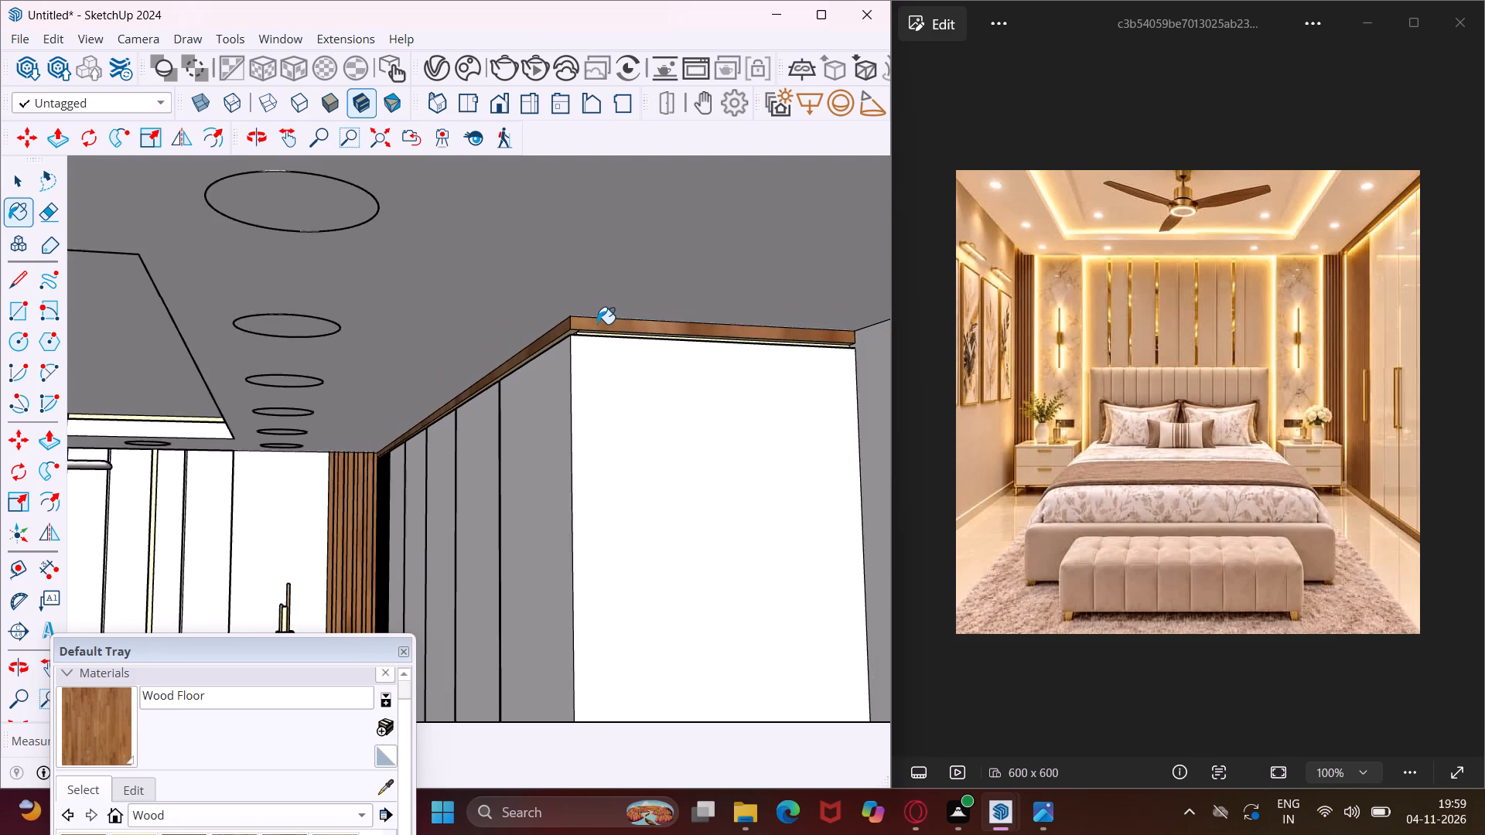
scroll(597, 324, "down", 18)
scroll(597, 324, "down", 3)
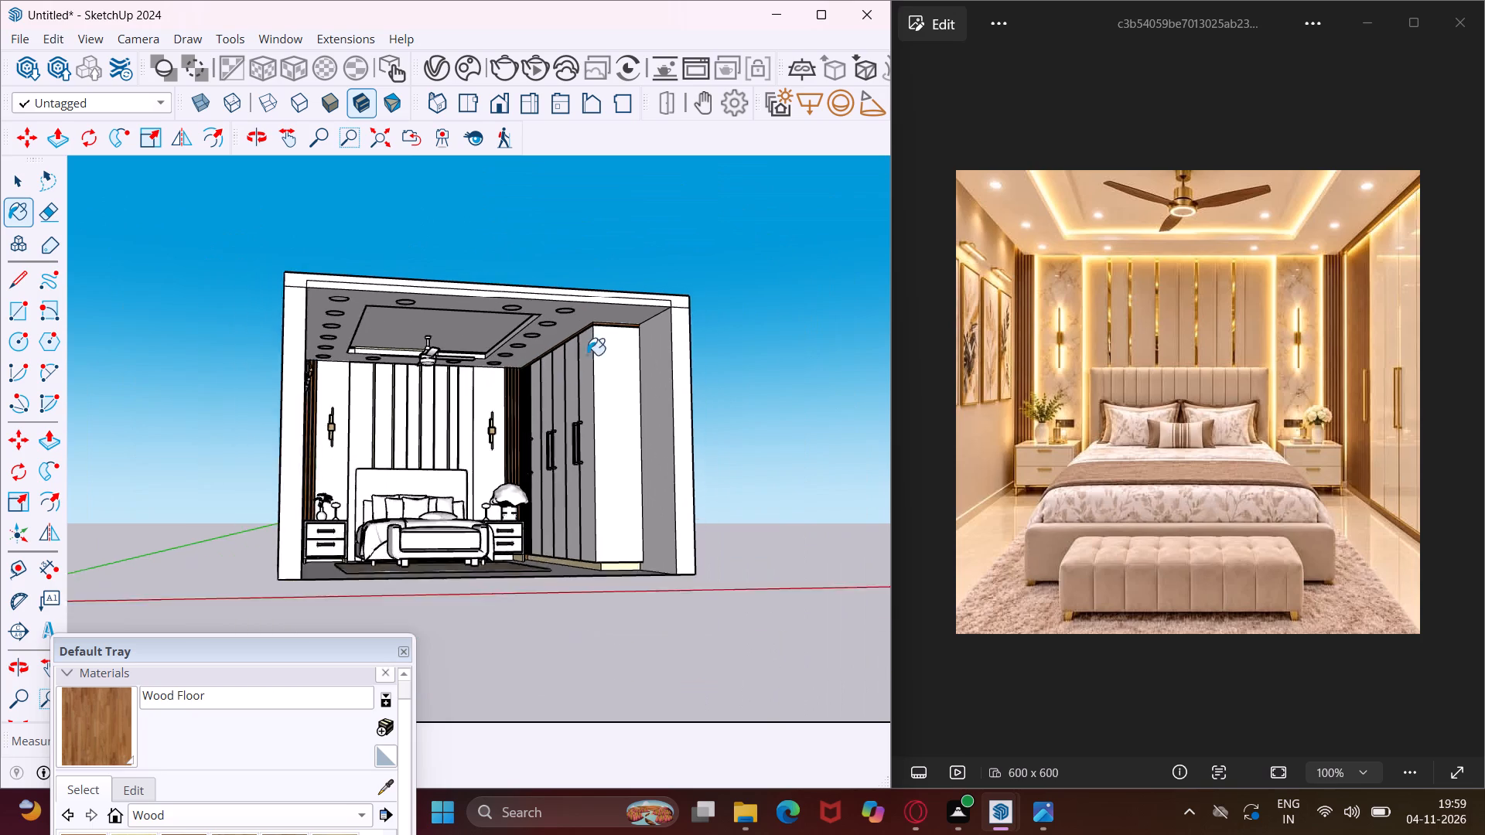
middle_click_drag(526, 400, 394, 537)
scroll(313, 488, "up", 8)
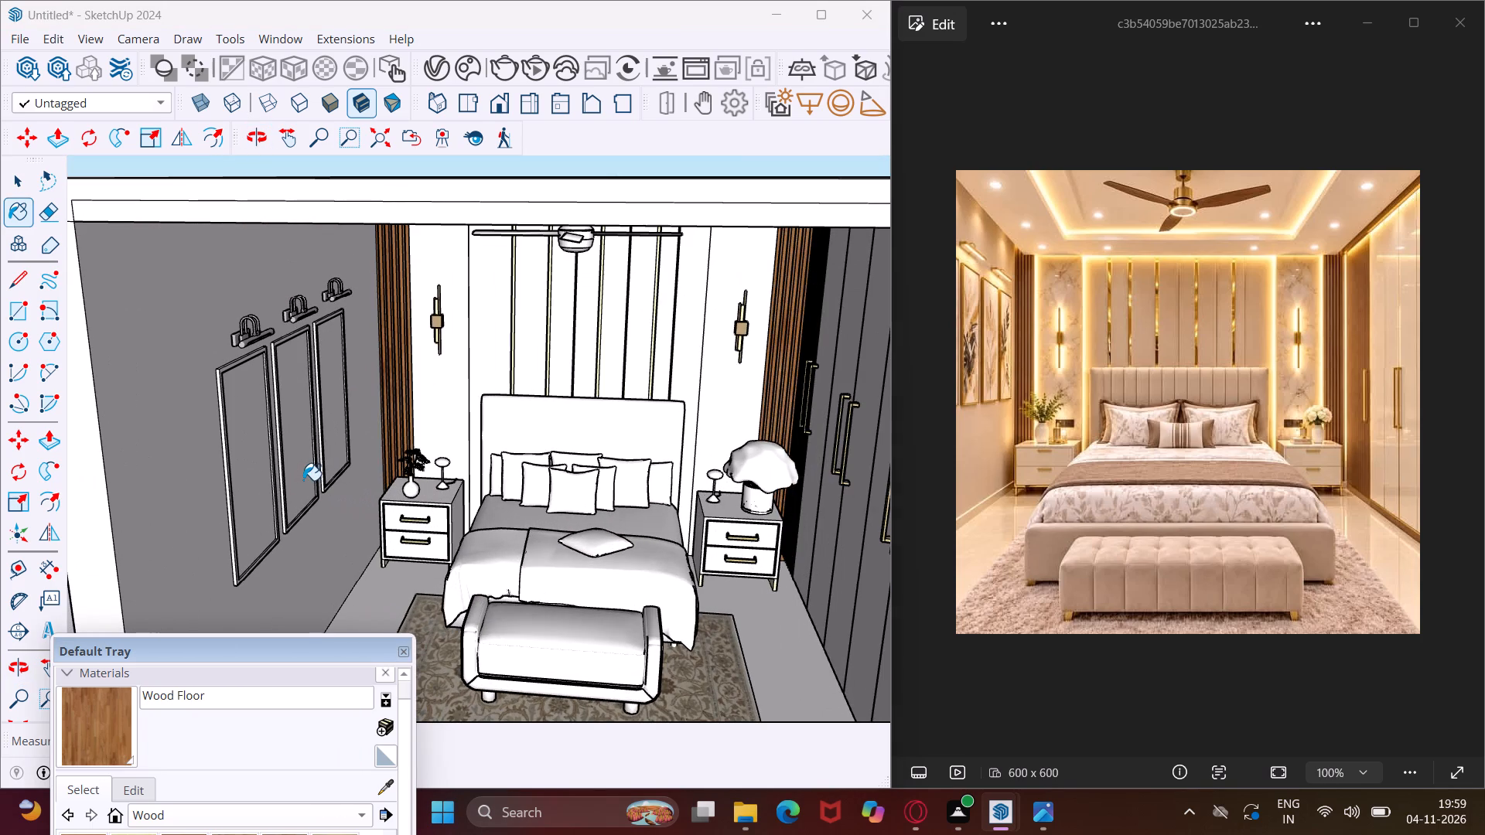
left_click(259, 816)
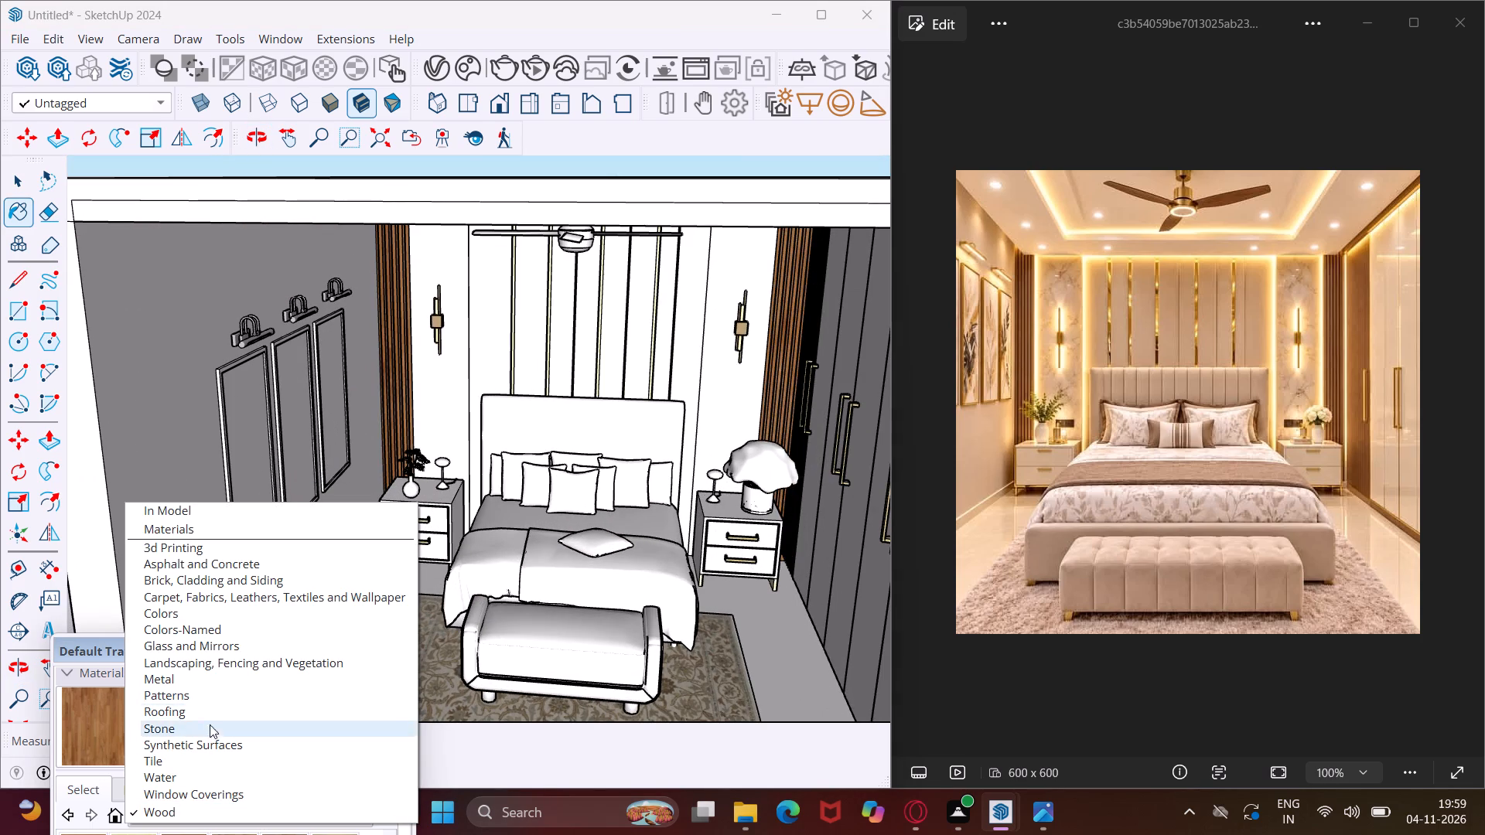
left_click(204, 812)
scroll(153, 772, "down", 3)
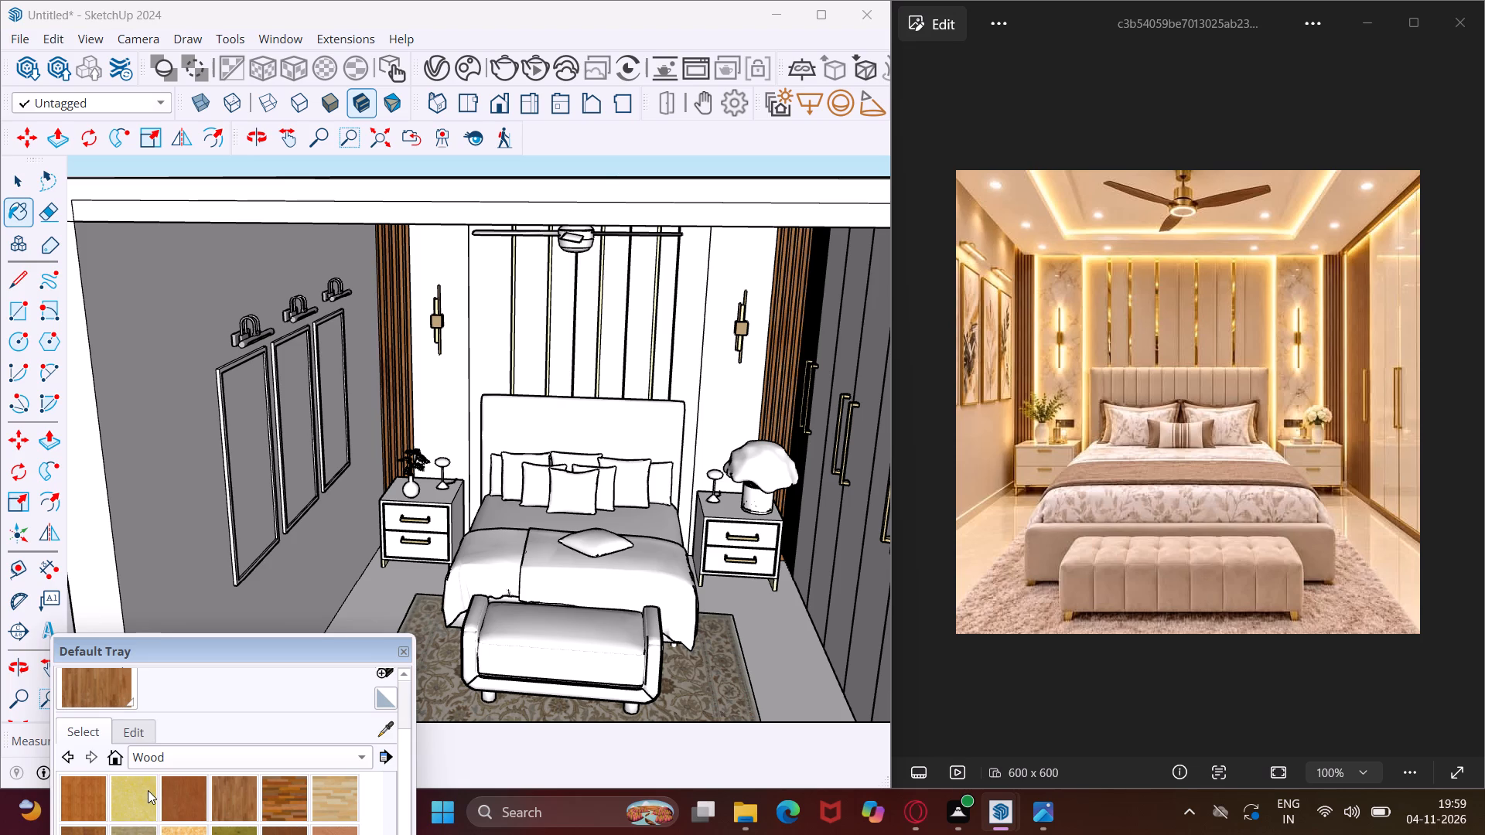
left_click(148, 790)
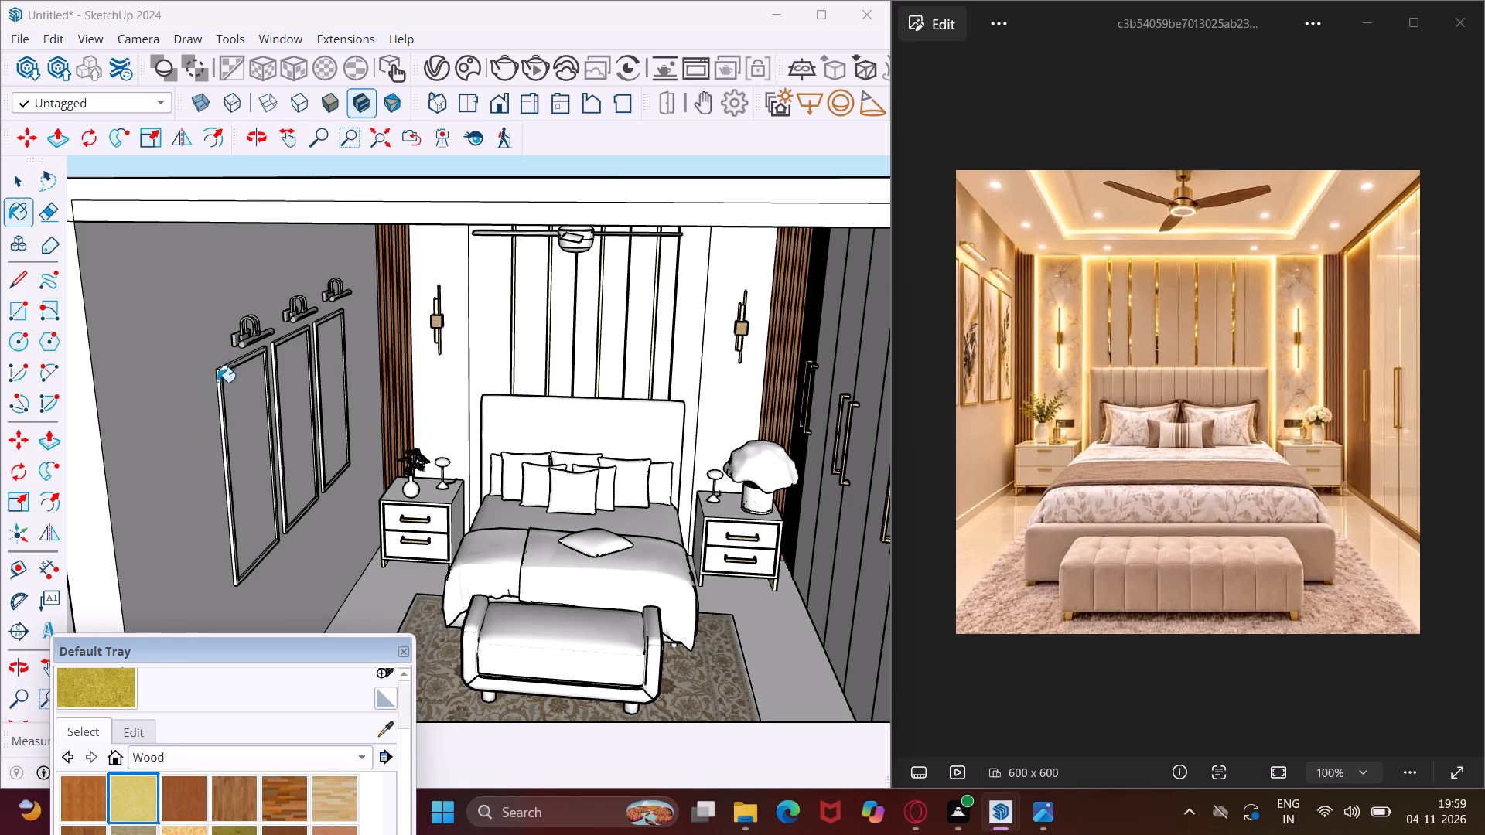
scroll(218, 377, "up", 20)
scroll(218, 377, "up", 3)
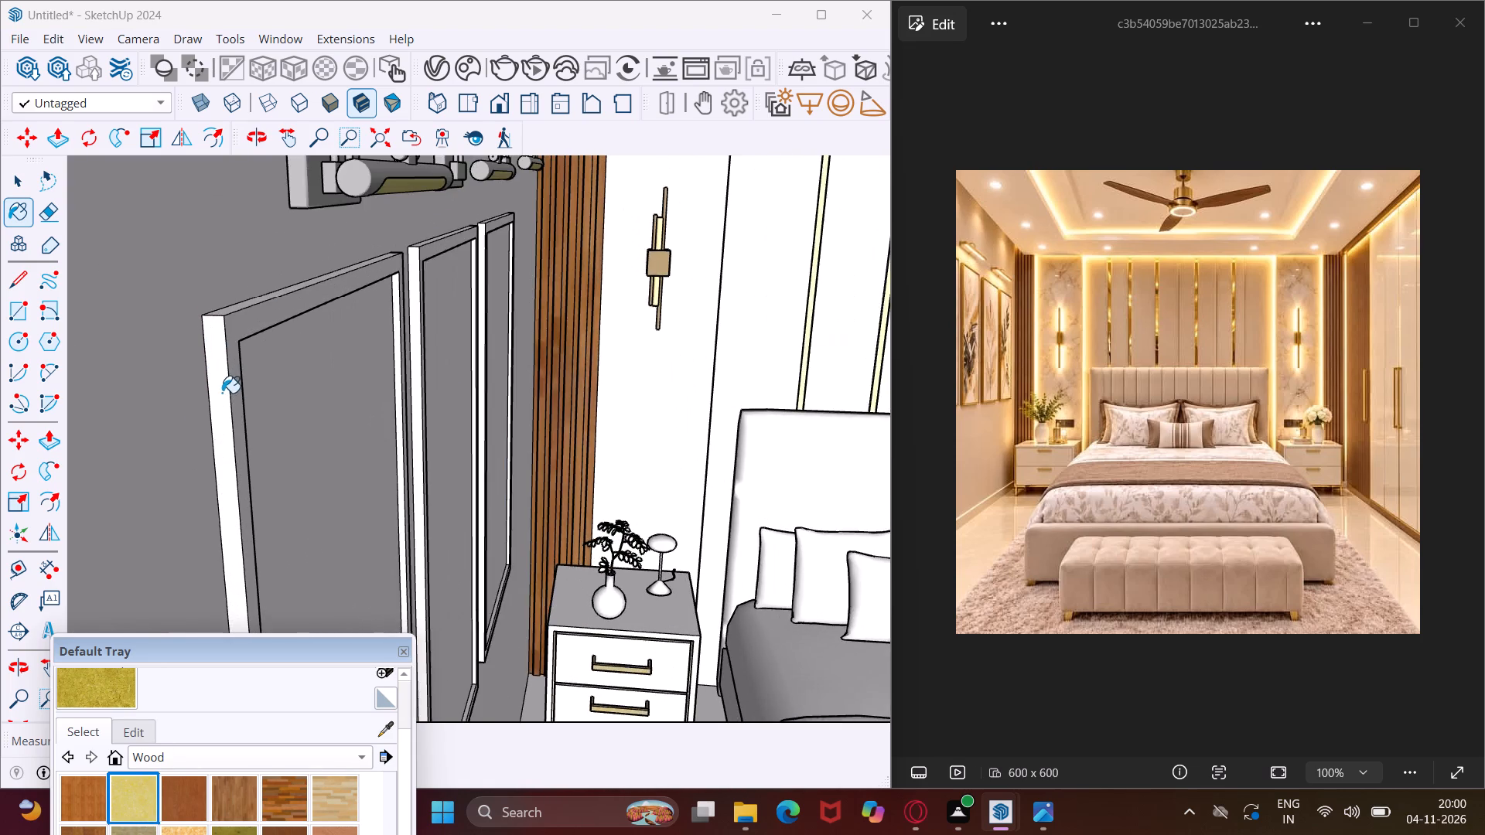
scroll(222, 393, "up", 3)
left_click(221, 370)
left_click(235, 323)
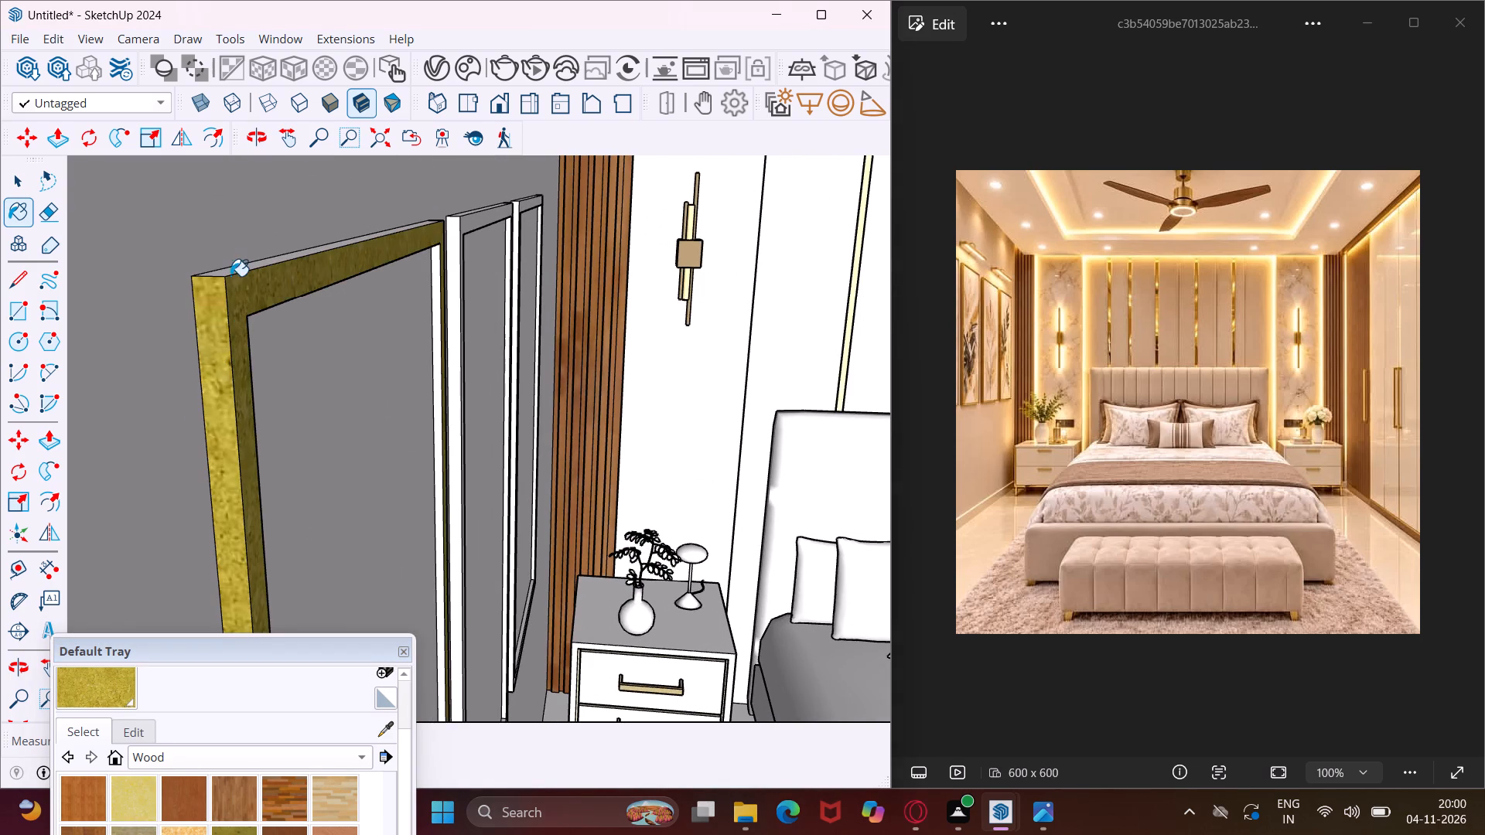
middle_click_drag(229, 274, 226, 319)
scroll(214, 284, "up", 4)
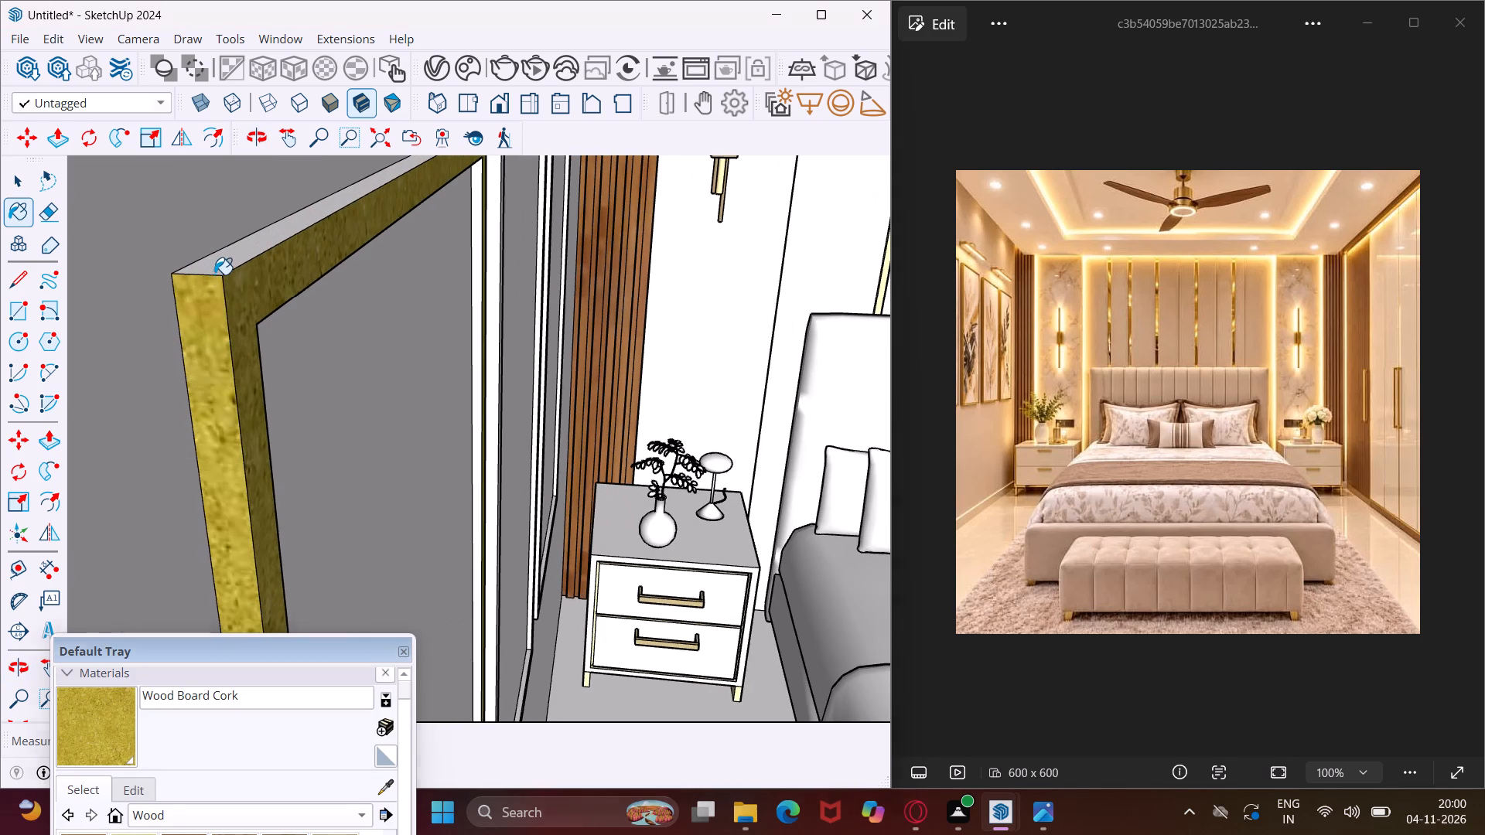
left_click(214, 274)
Paint the near upright's side and front faces on the second and third picture frames with Wood Board Cork.
scroll(517, 285, "up", 8)
left_click(482, 285)
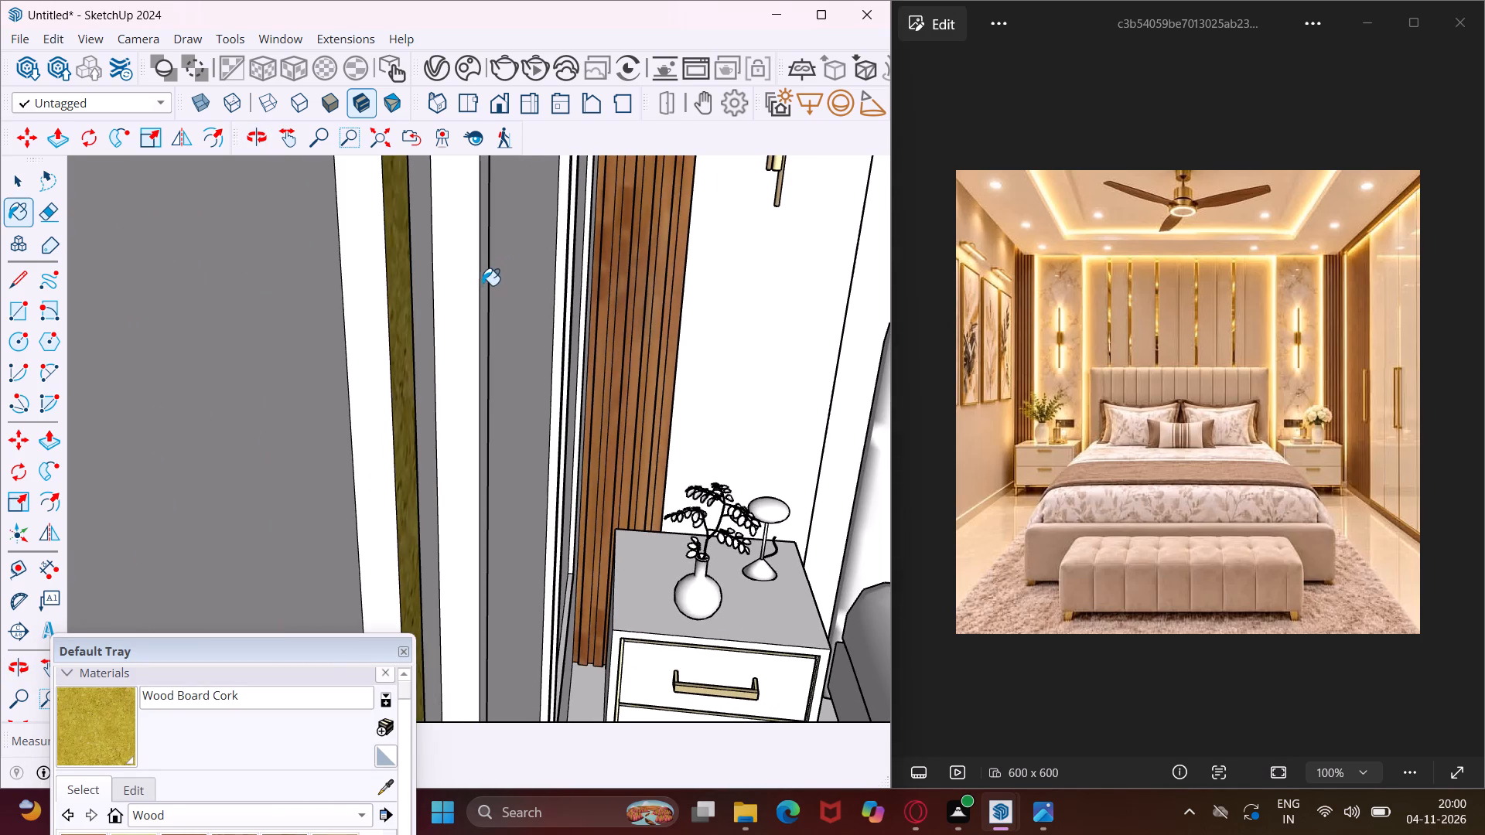
left_click(471, 312)
left_click(563, 308)
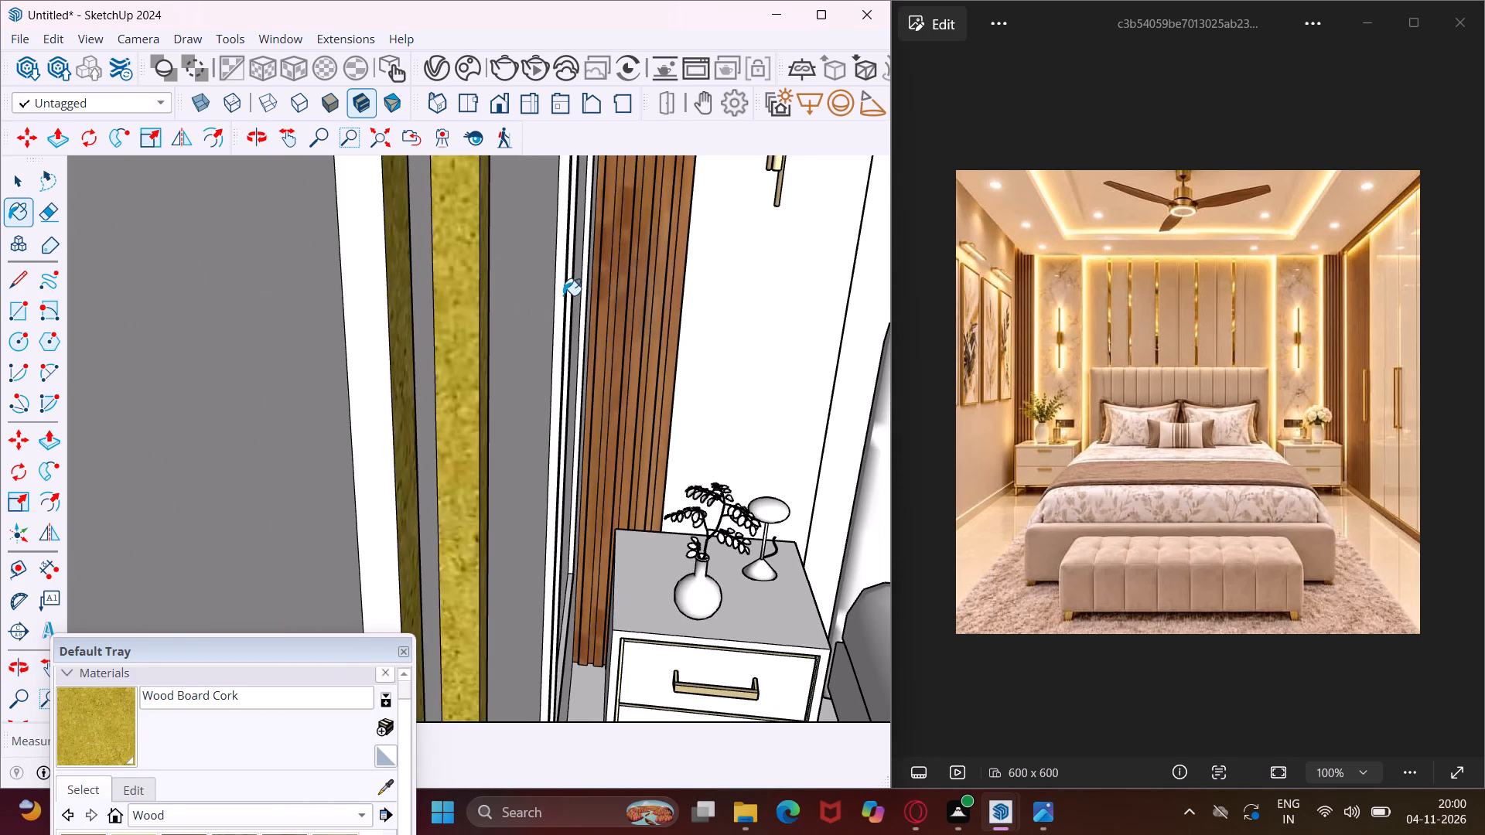
scroll(563, 295, "up", 7)
left_click(558, 294)
middle_click_drag(566, 294, 404, 312)
scroll(716, 305, "up", 4)
left_click(712, 308)
left_click(693, 309)
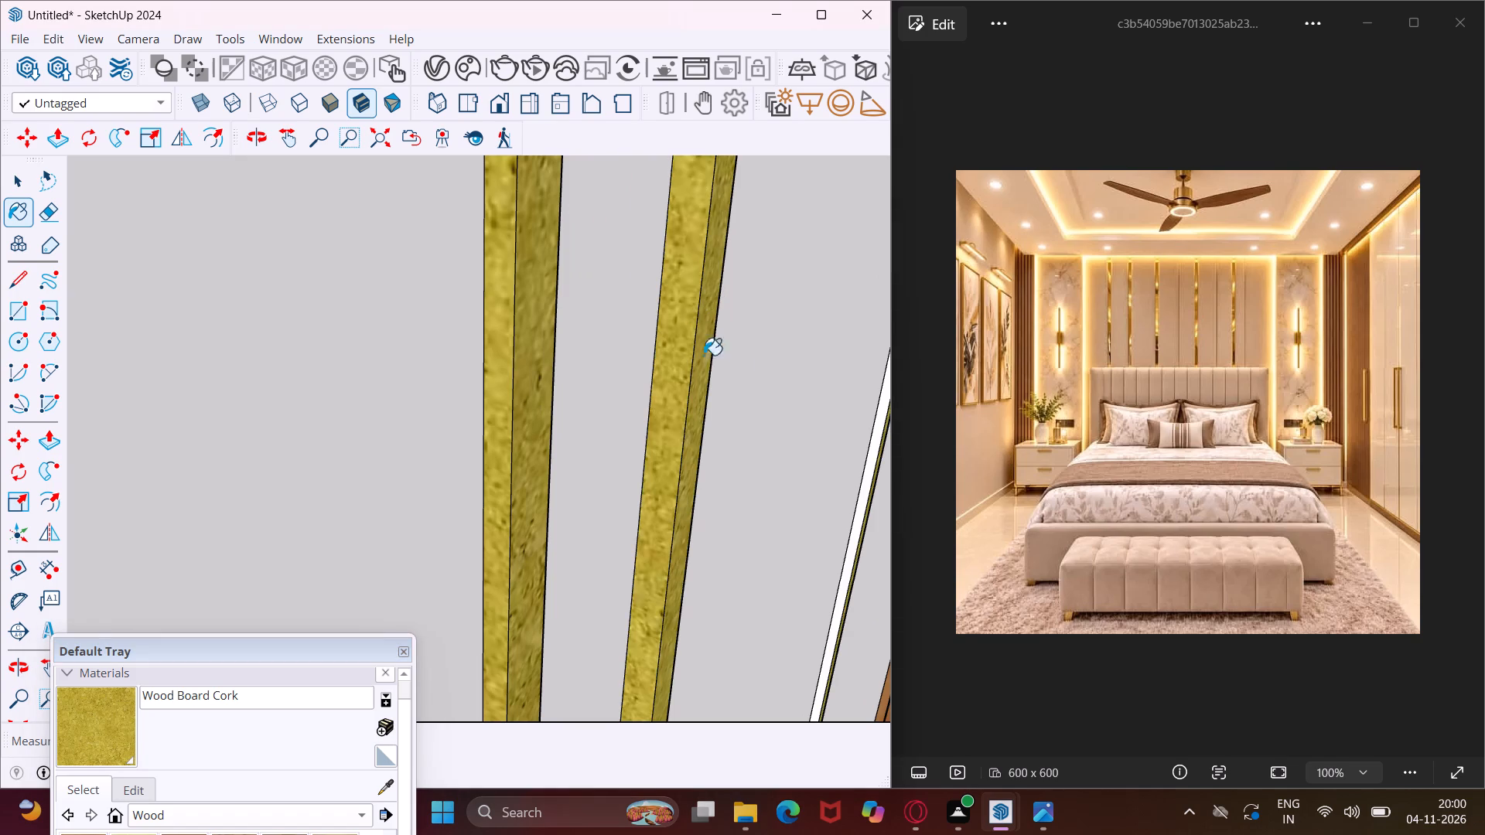
Paint the inner faces of the far upright and bottom rail on the picture frame nearest the bed with Wood Board Cork.
scroll(907, 497, "up", 11)
left_click(860, 482)
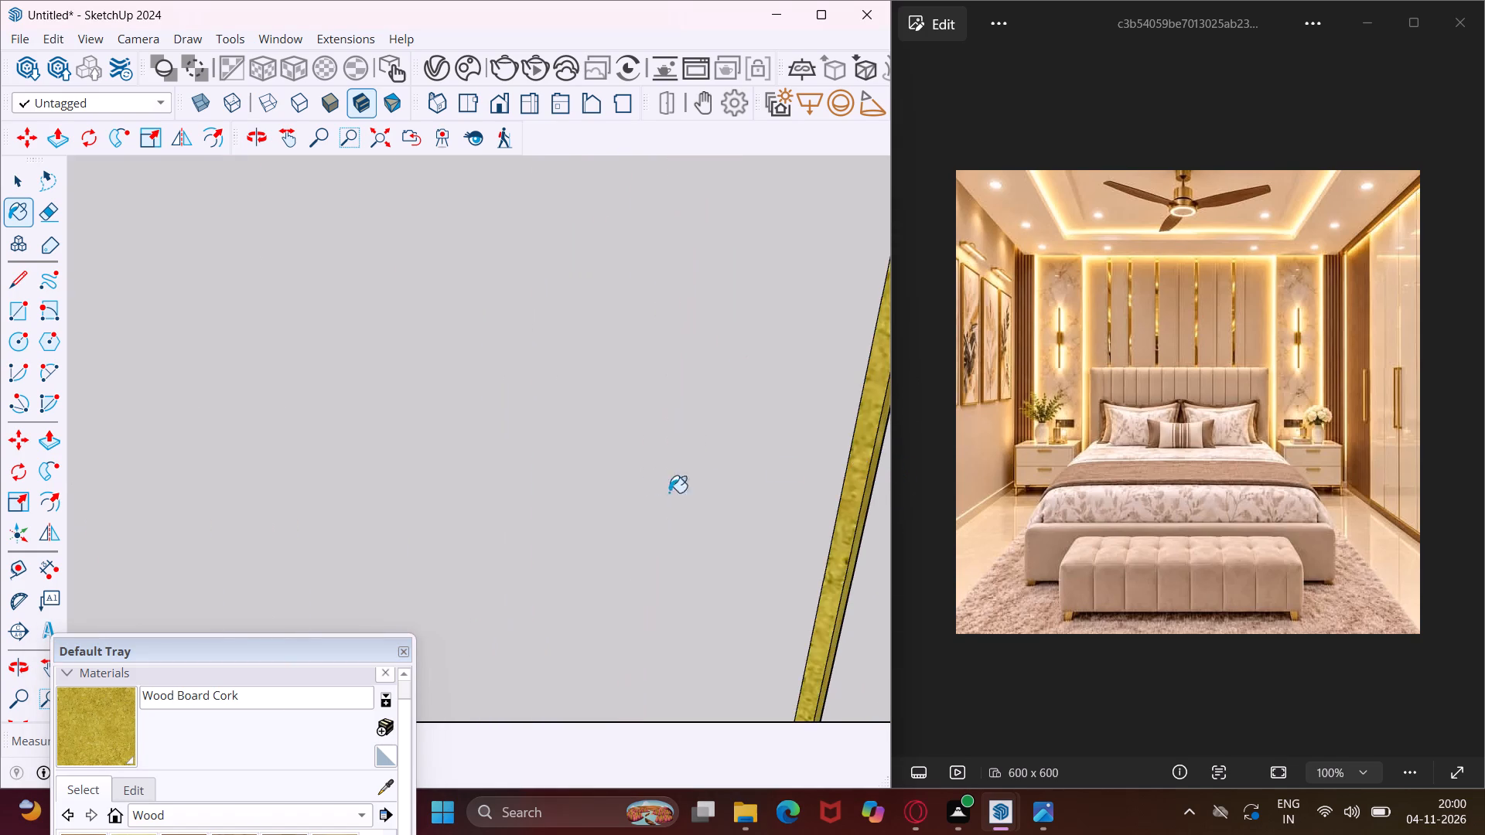
scroll(640, 492, "down", 20)
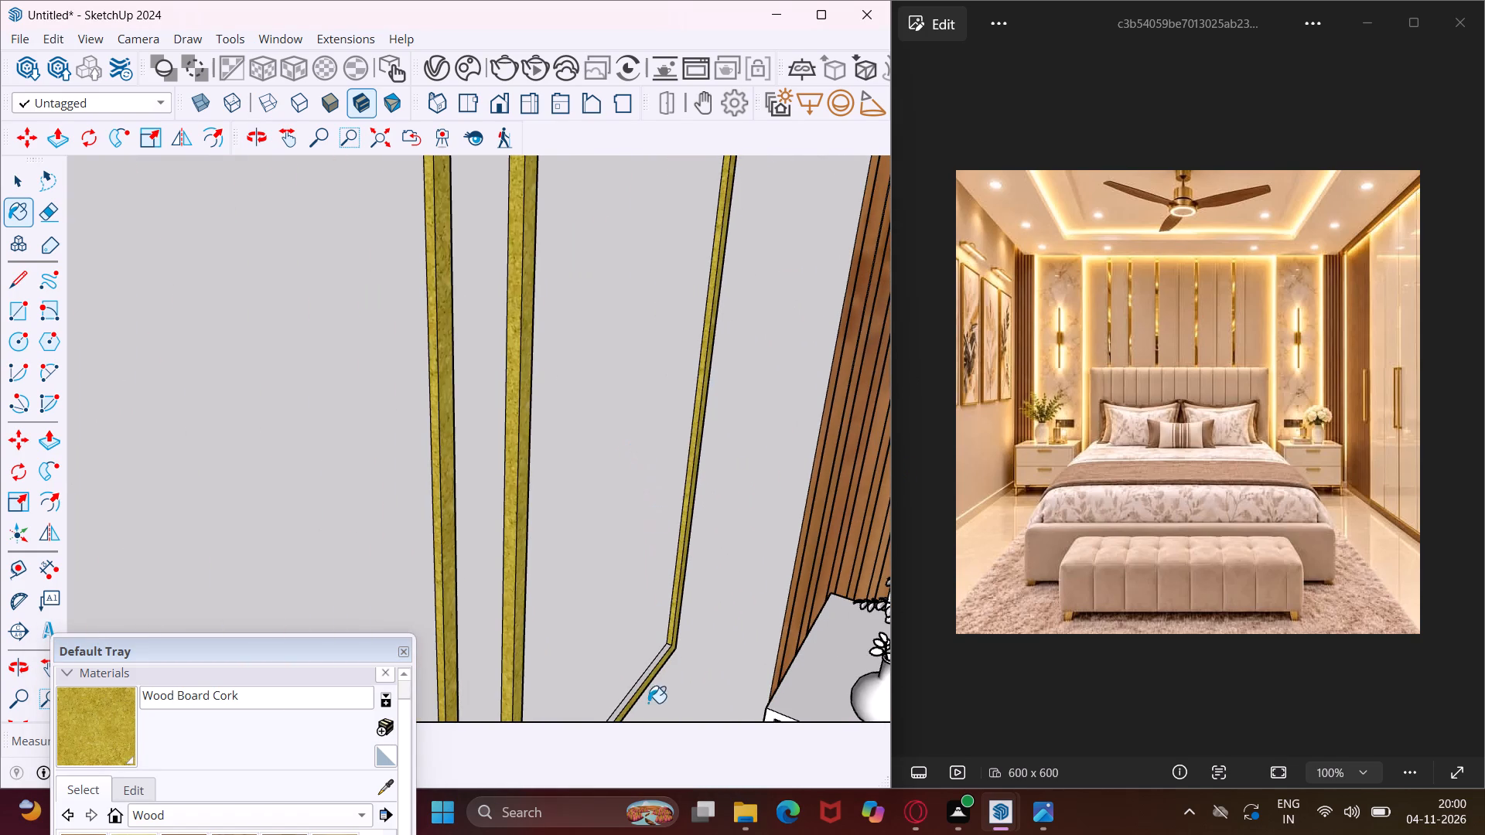
scroll(651, 704, "up", 8)
left_click(647, 653)
scroll(693, 571, "down", 6)
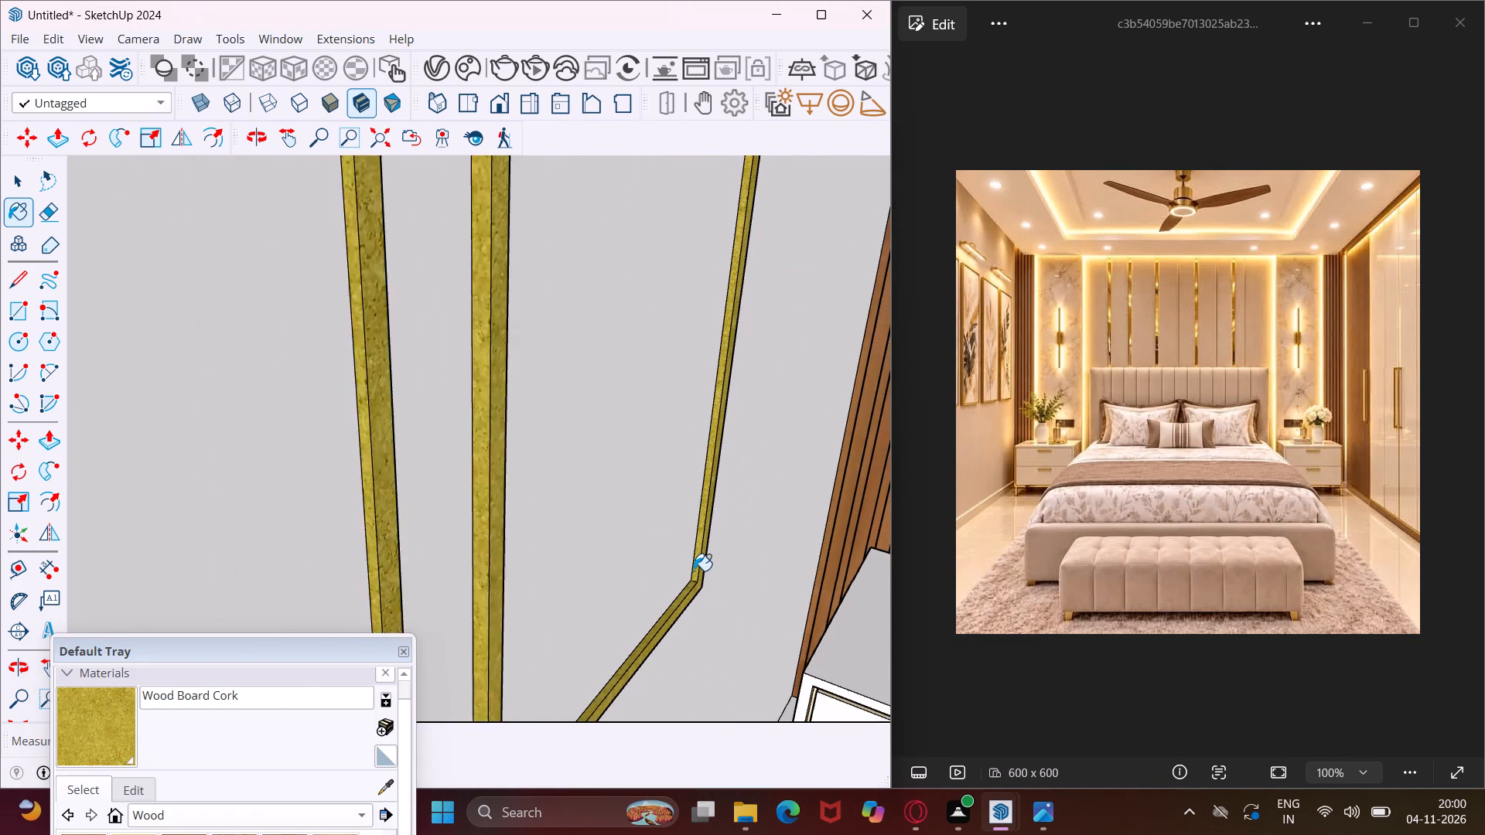
Paint the middle frame's top edge and the inner face of the front frame's bed-side upright with Wood Board Cork.
scroll(694, 571, "down", 5)
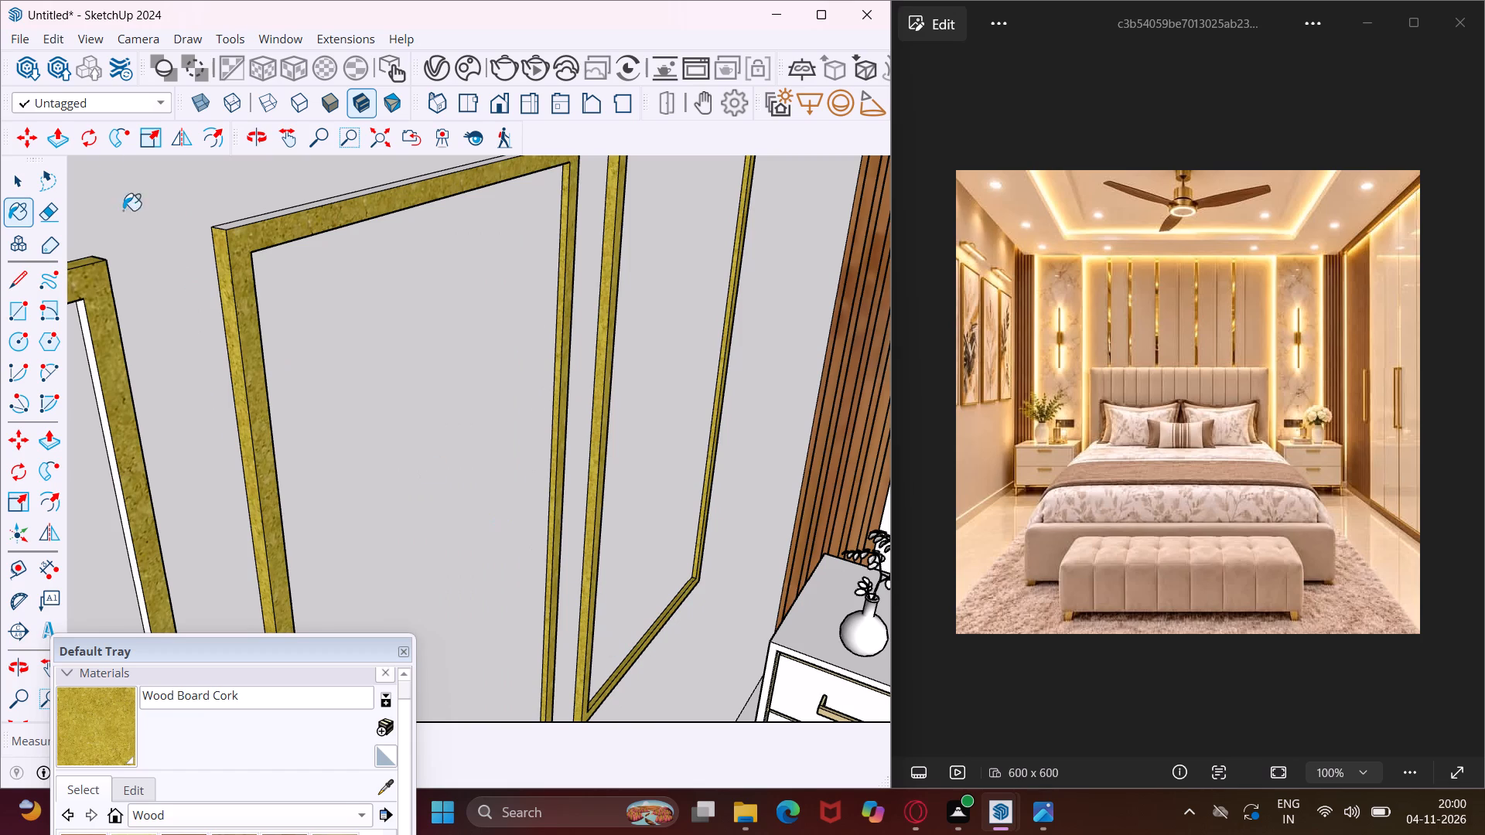
scroll(232, 220, "up", 7)
left_click(243, 225)
scroll(274, 196, "down", 3)
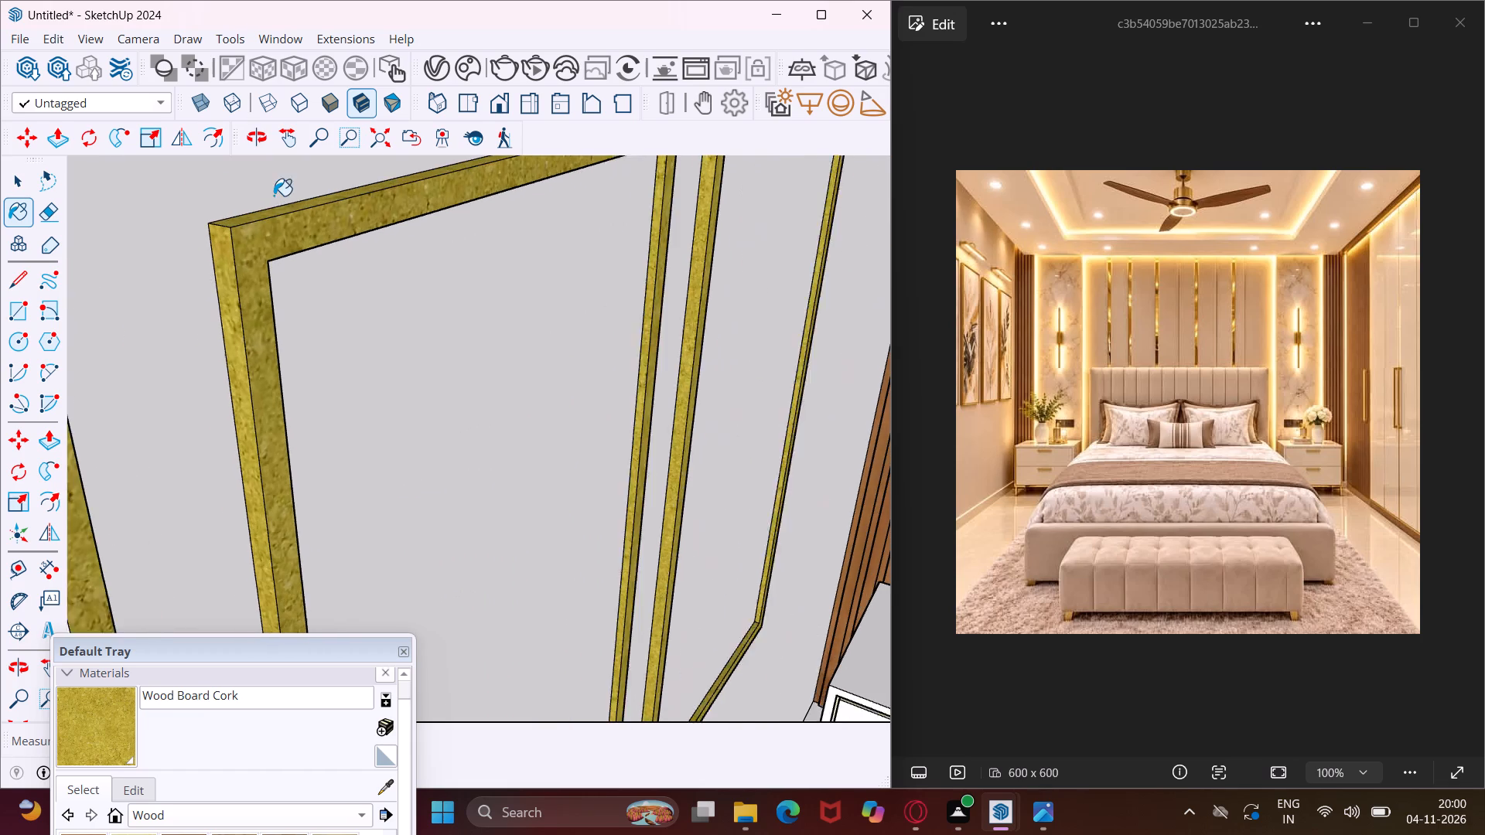
scroll(274, 196, "down", 2)
scroll(111, 501, "up", 3)
left_click(93, 531)
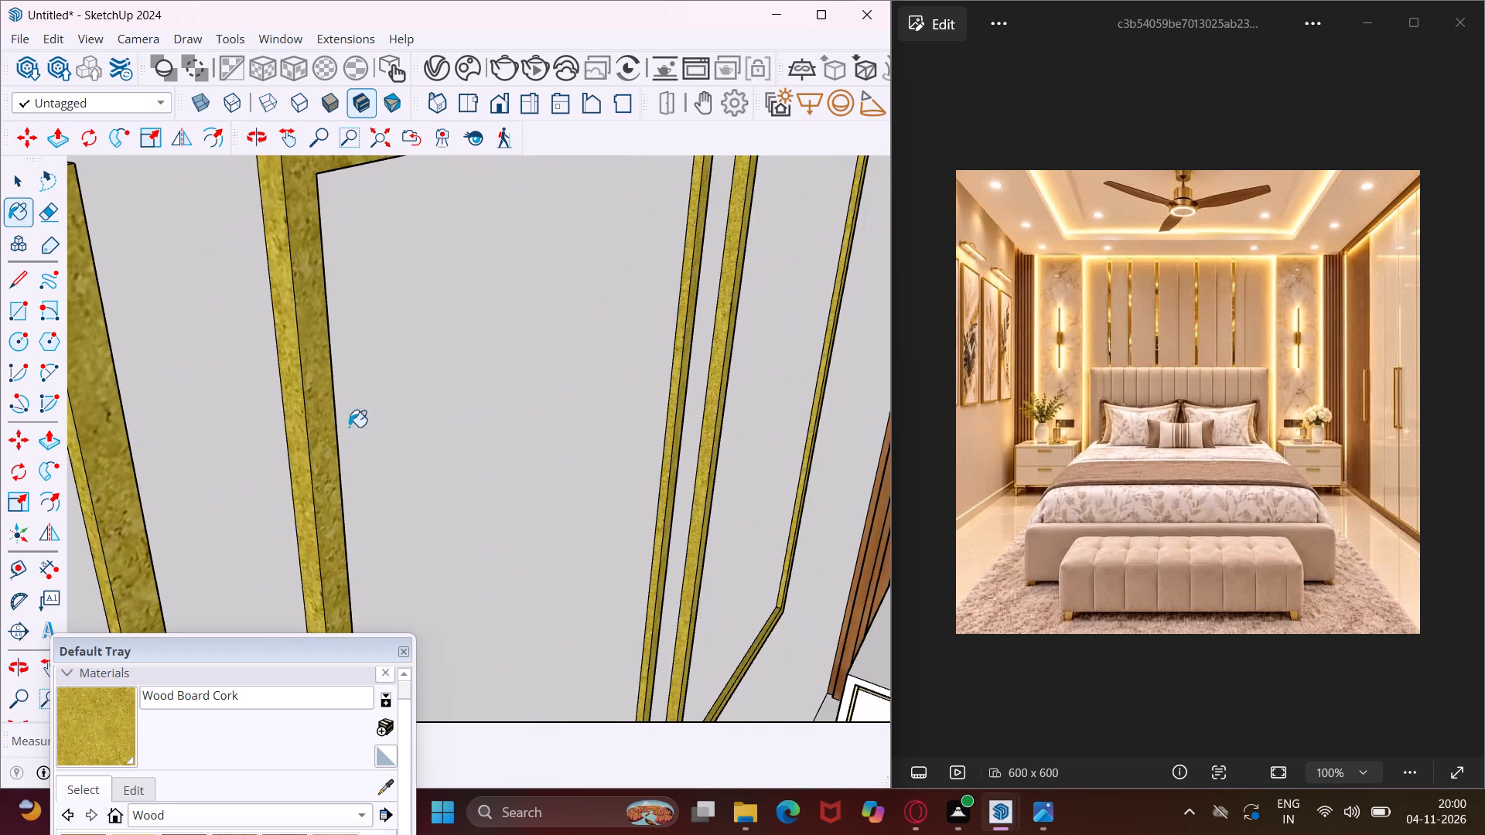
From the opposite side, paint the front frame's remaining upright side faces and the middle frame's inner upright face with Wood Board Cork.
middle_click_drag(590, 350, 0, 437)
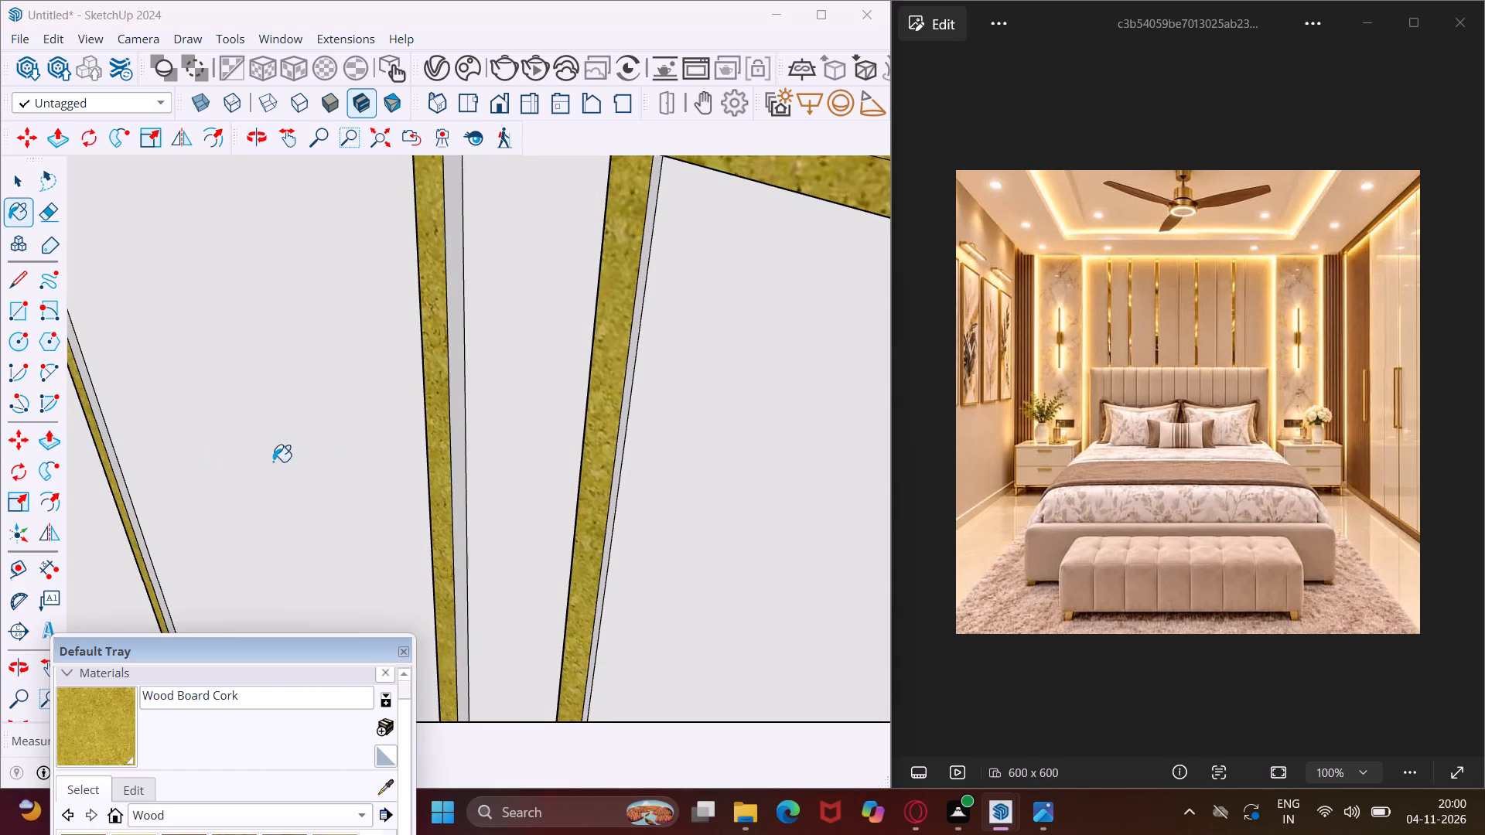
scroll(170, 482, "up", 4)
left_click(116, 516)
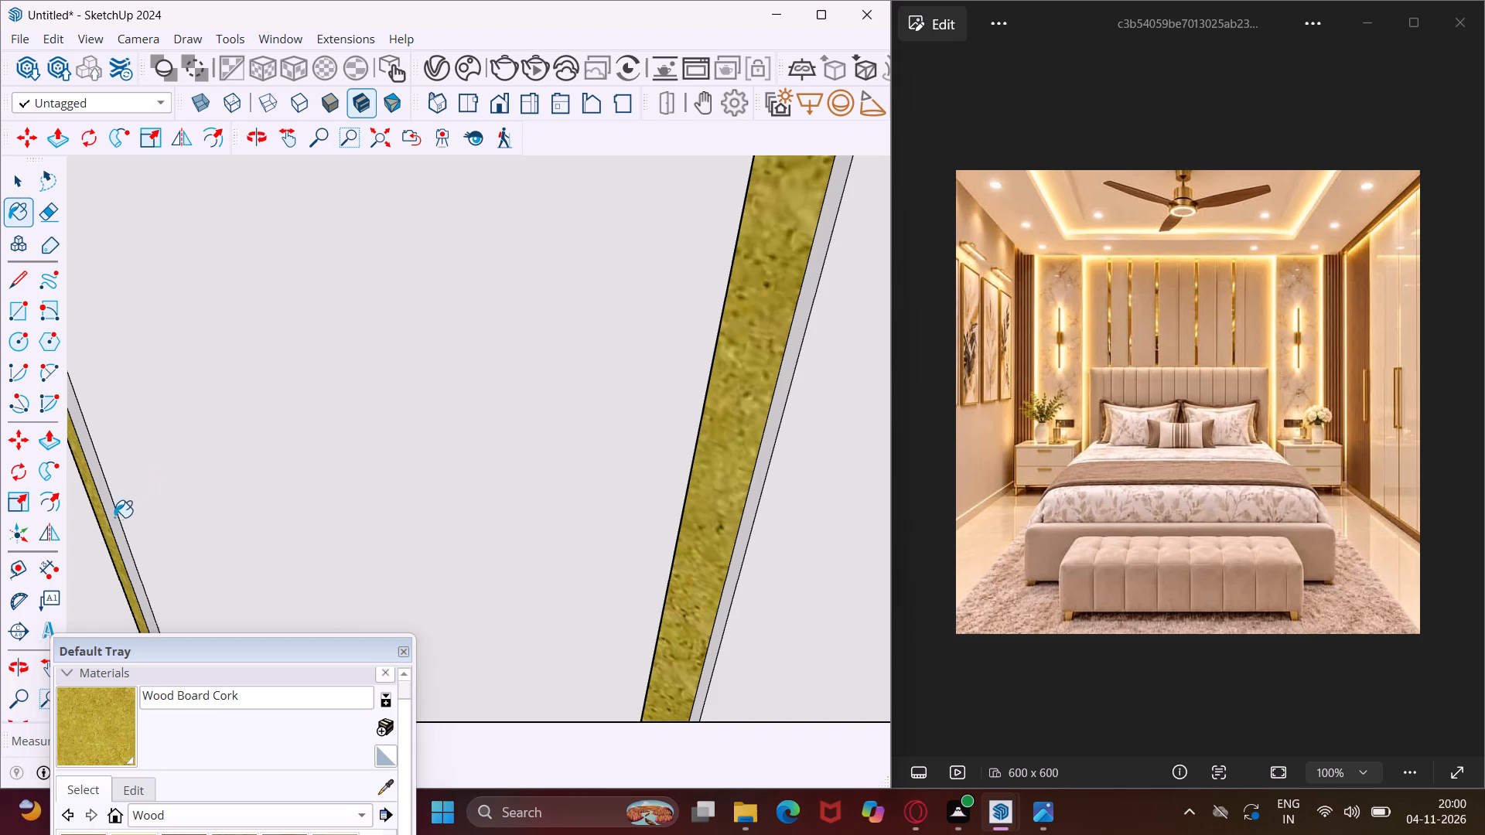
scroll(135, 533, "down", 5)
scroll(376, 486, "up", 4)
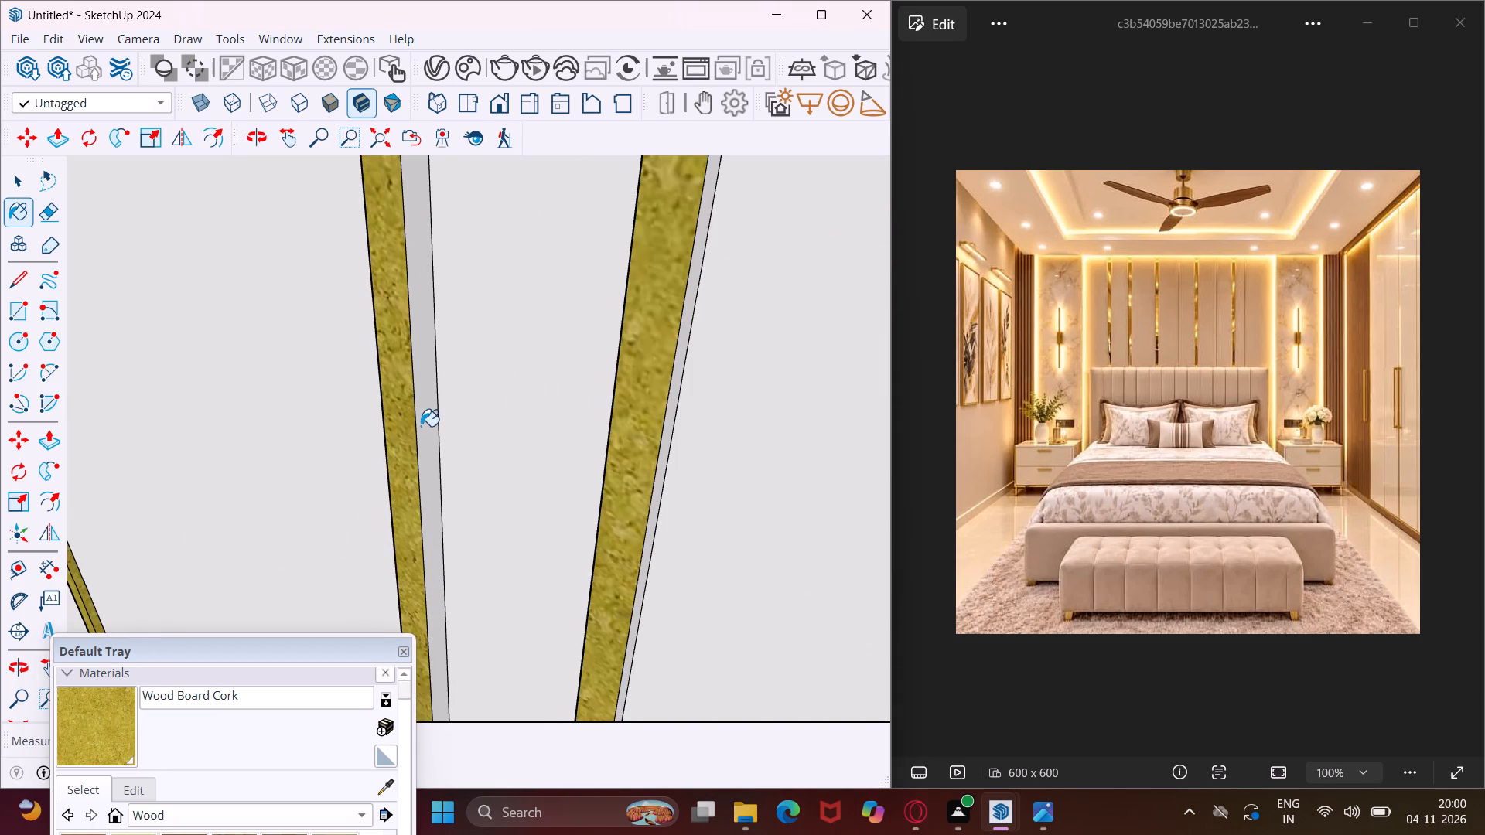
left_click(421, 415)
scroll(403, 373, "down", 4)
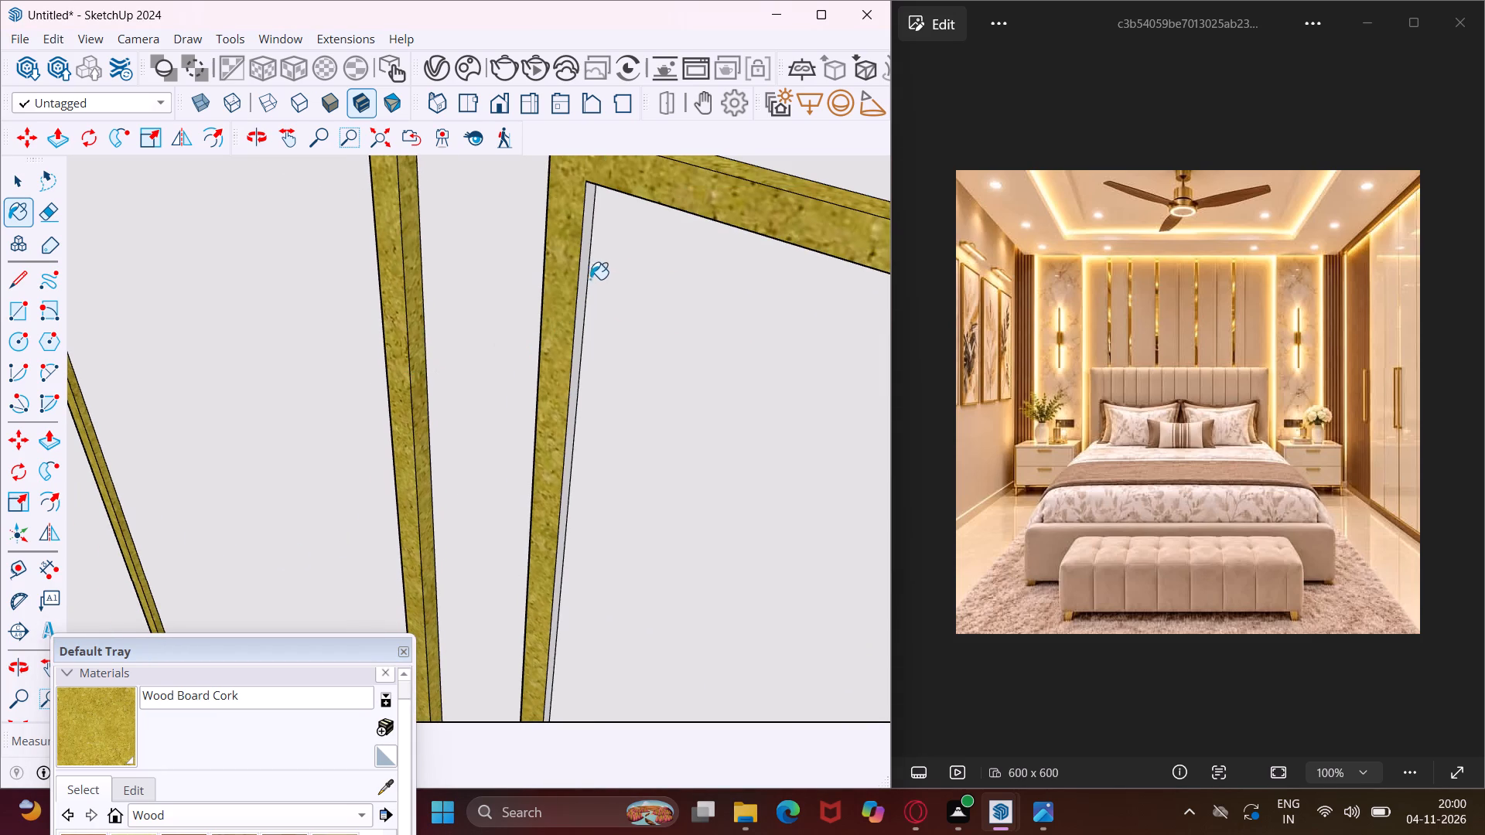
left_click(582, 273)
scroll(535, 261, "down", 5)
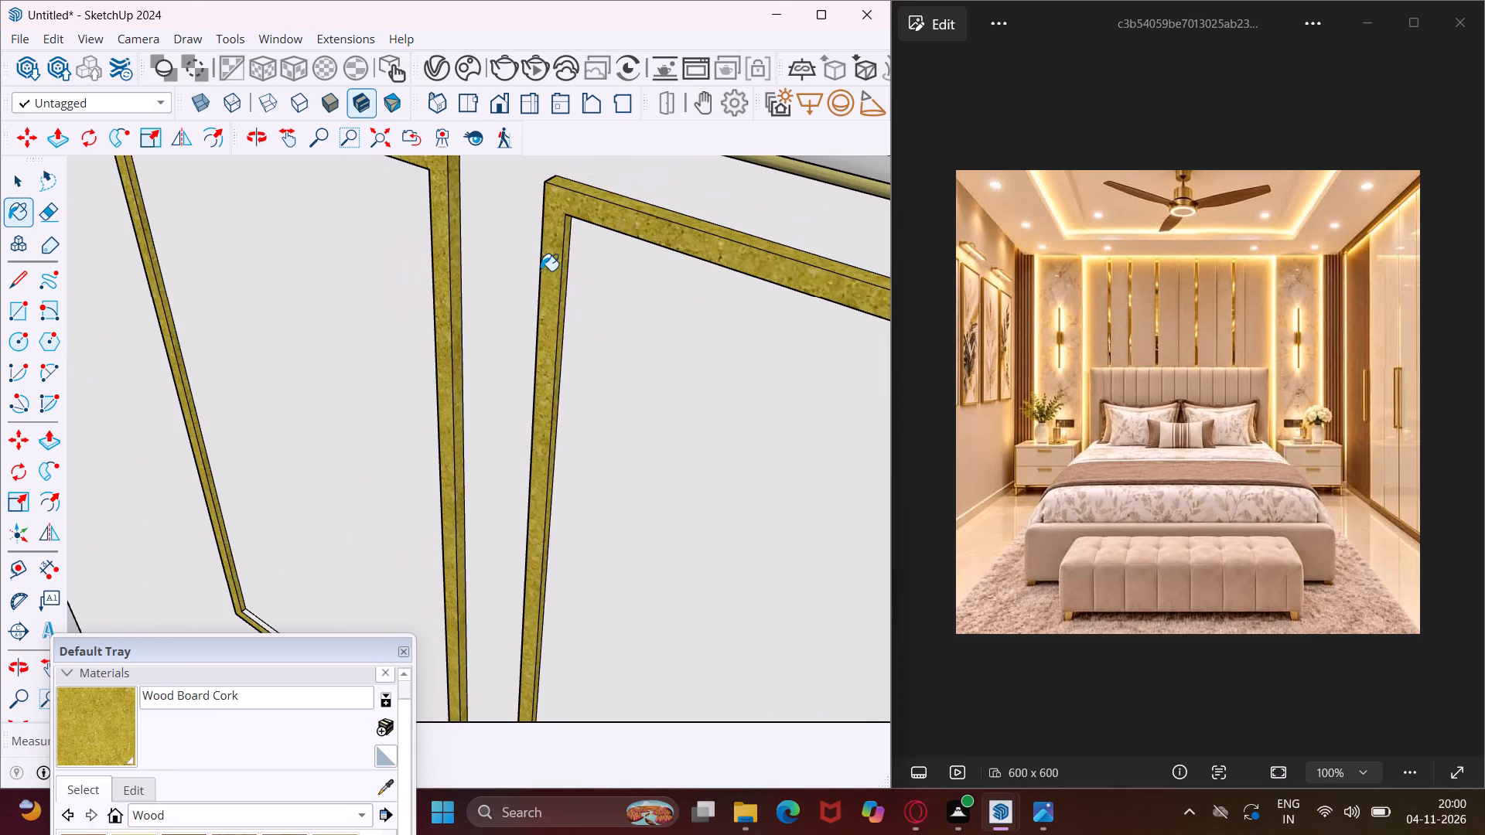
Paint the middle frame's bed-side outer face and the inner bottom-rail faces of the middle and front frames with Wood Board Cork.
middle_click_drag(541, 271, 440, 179)
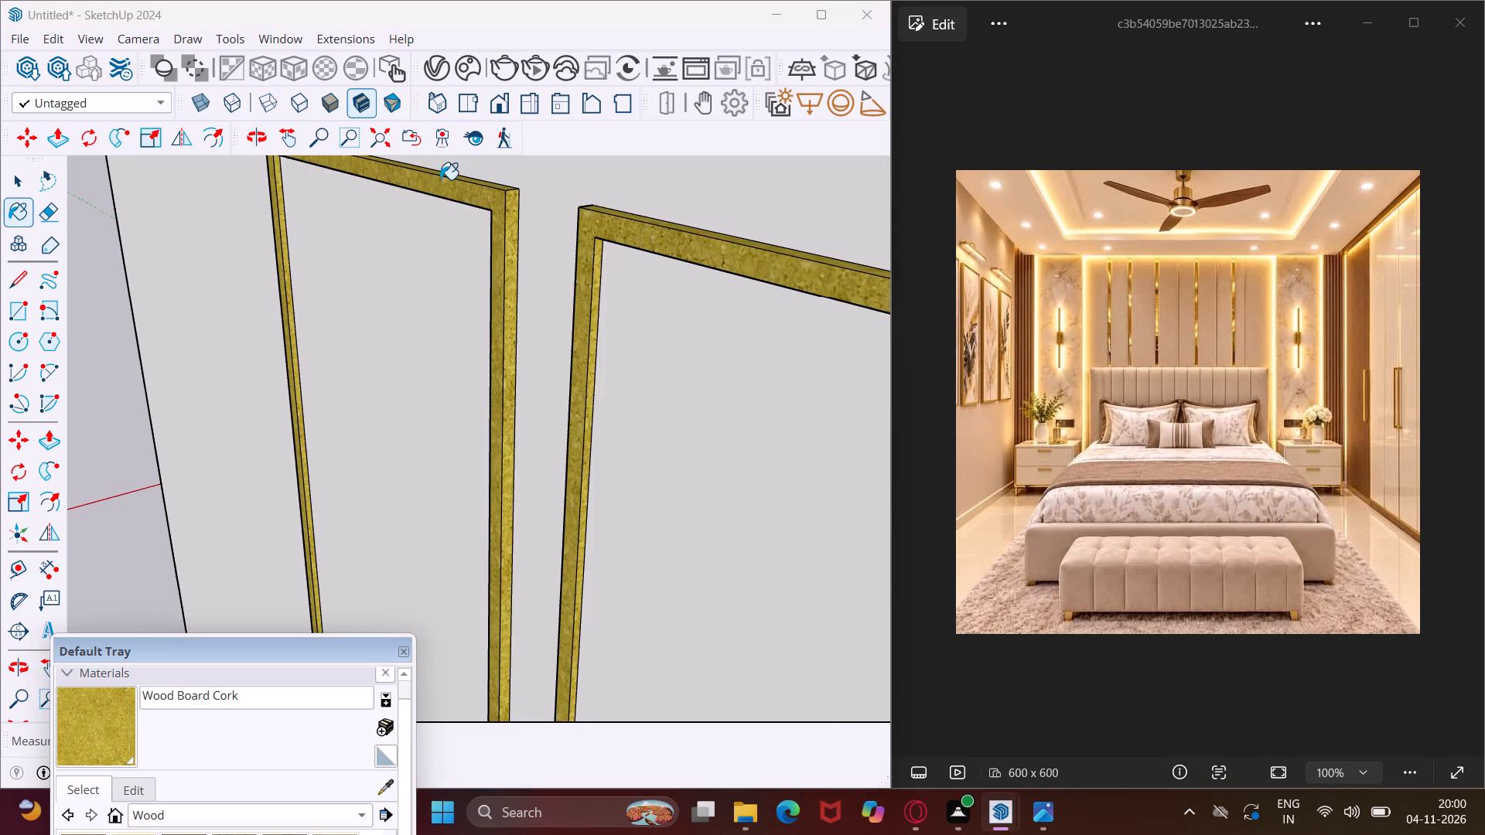
scroll(440, 179, "down", 7)
scroll(712, 559, "up", 3)
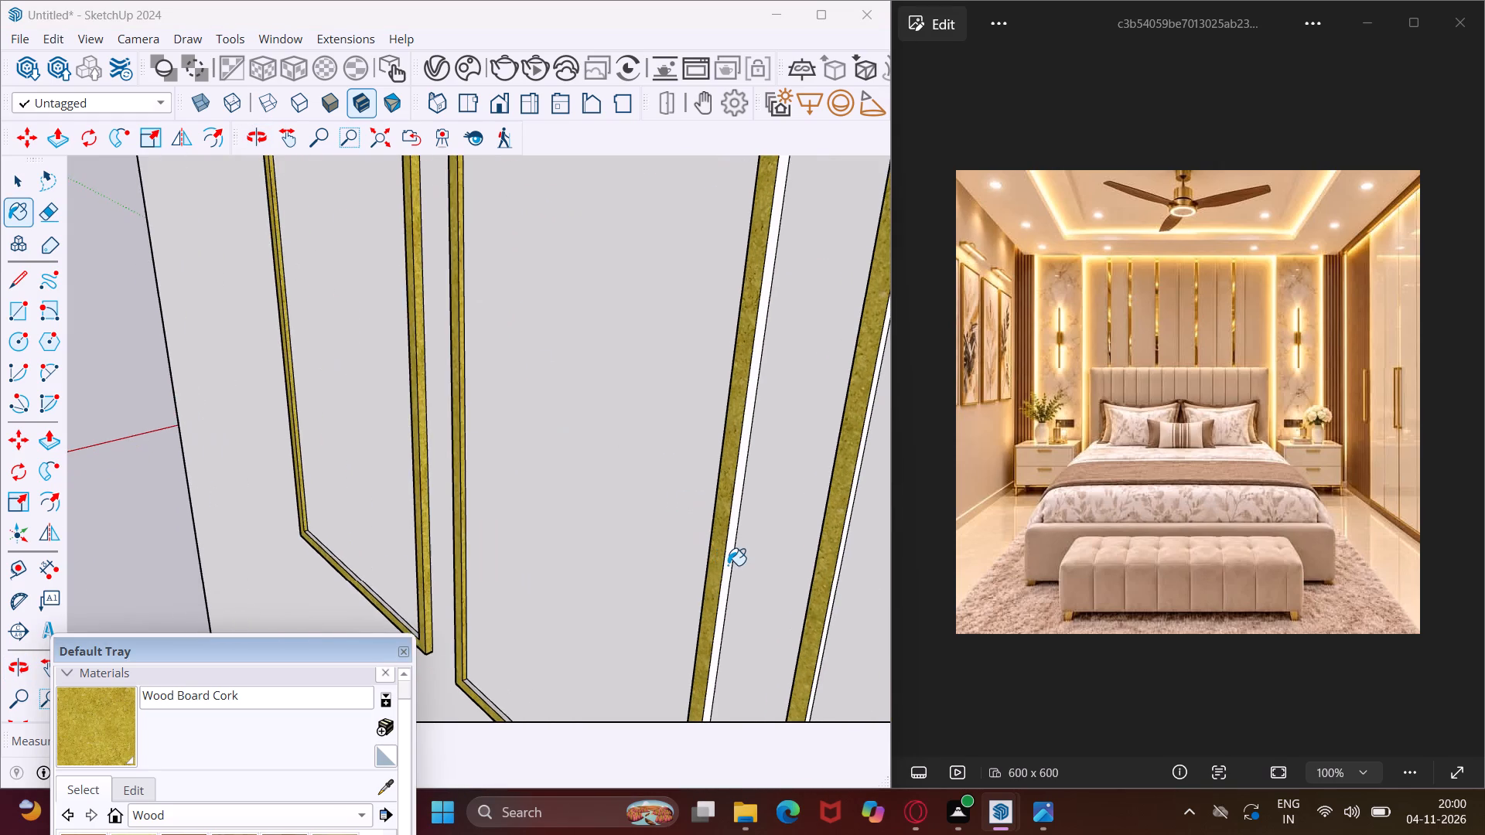
scroll(729, 561, "up", 2)
left_click(729, 554)
scroll(494, 690, "up", 2)
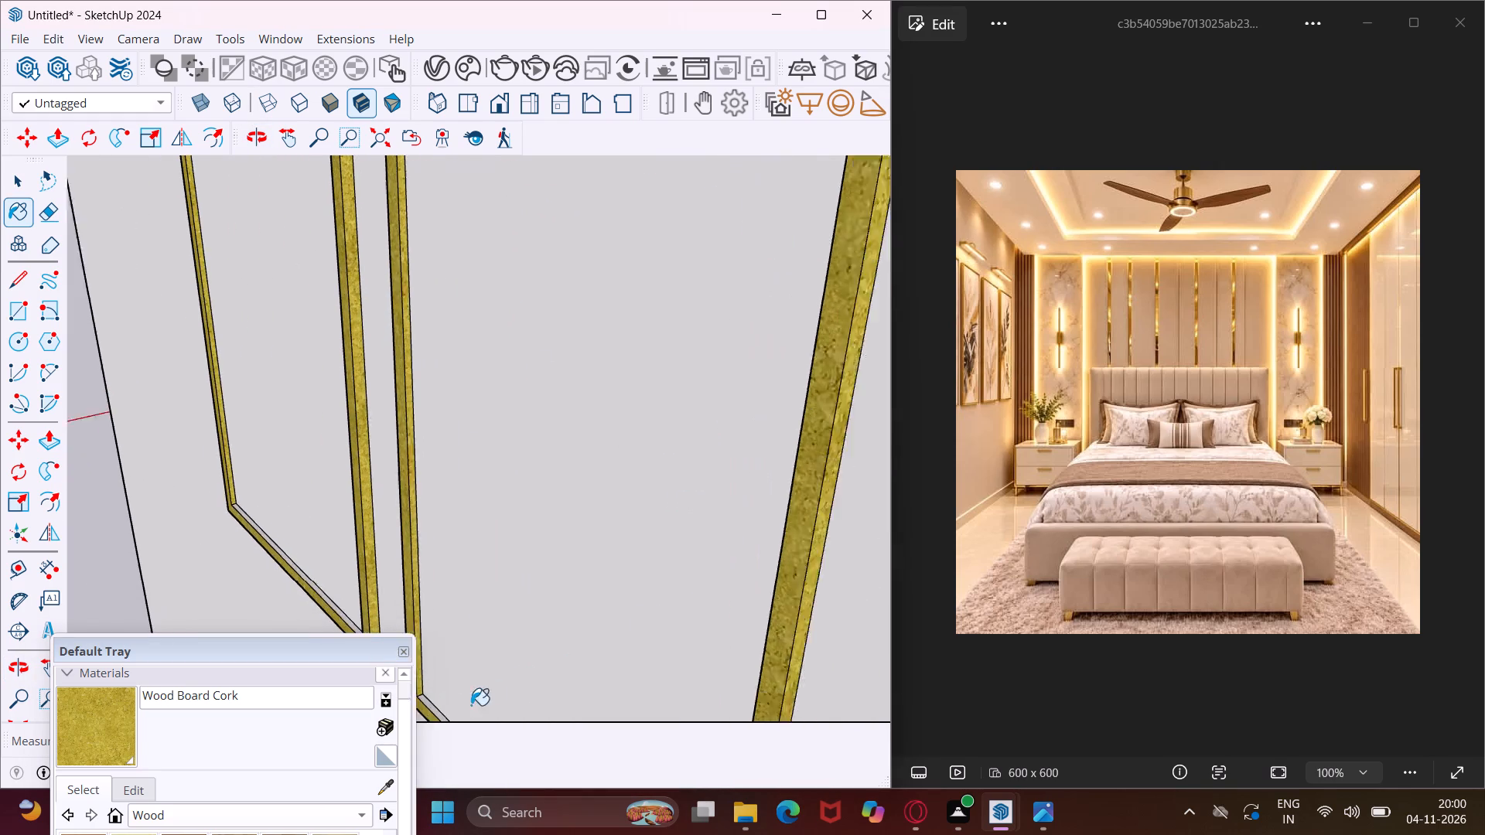
scroll(471, 705, "up", 3)
left_click(425, 717)
scroll(288, 598, "up", 4)
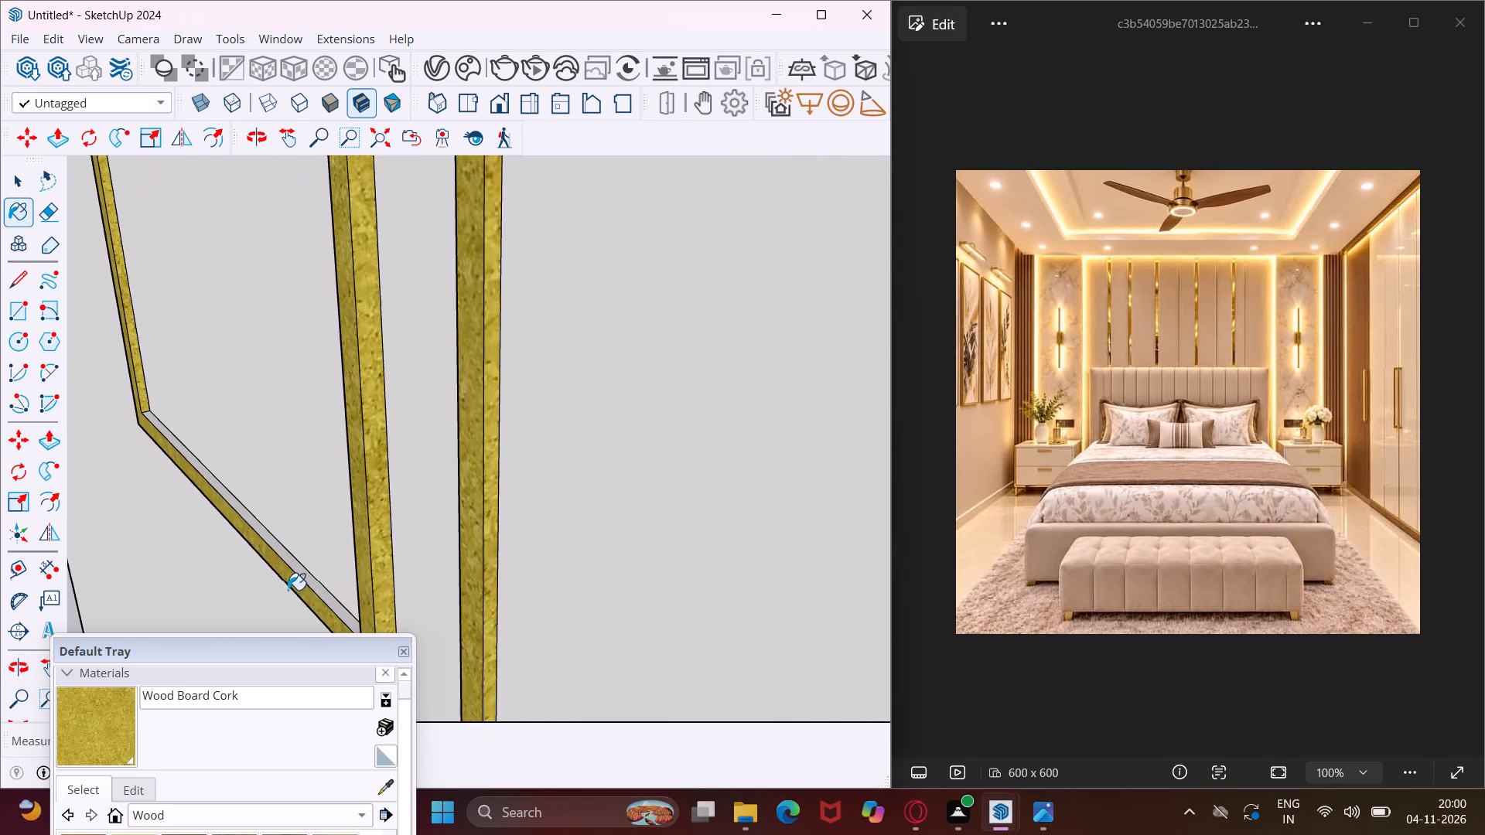
left_click(330, 605)
Paint the bed-side frame's unpainted inner upright face, outer side face and top edge with Wood Board Cork.
scroll(252, 584, "down", 10)
scroll(655, 361, "up", 3)
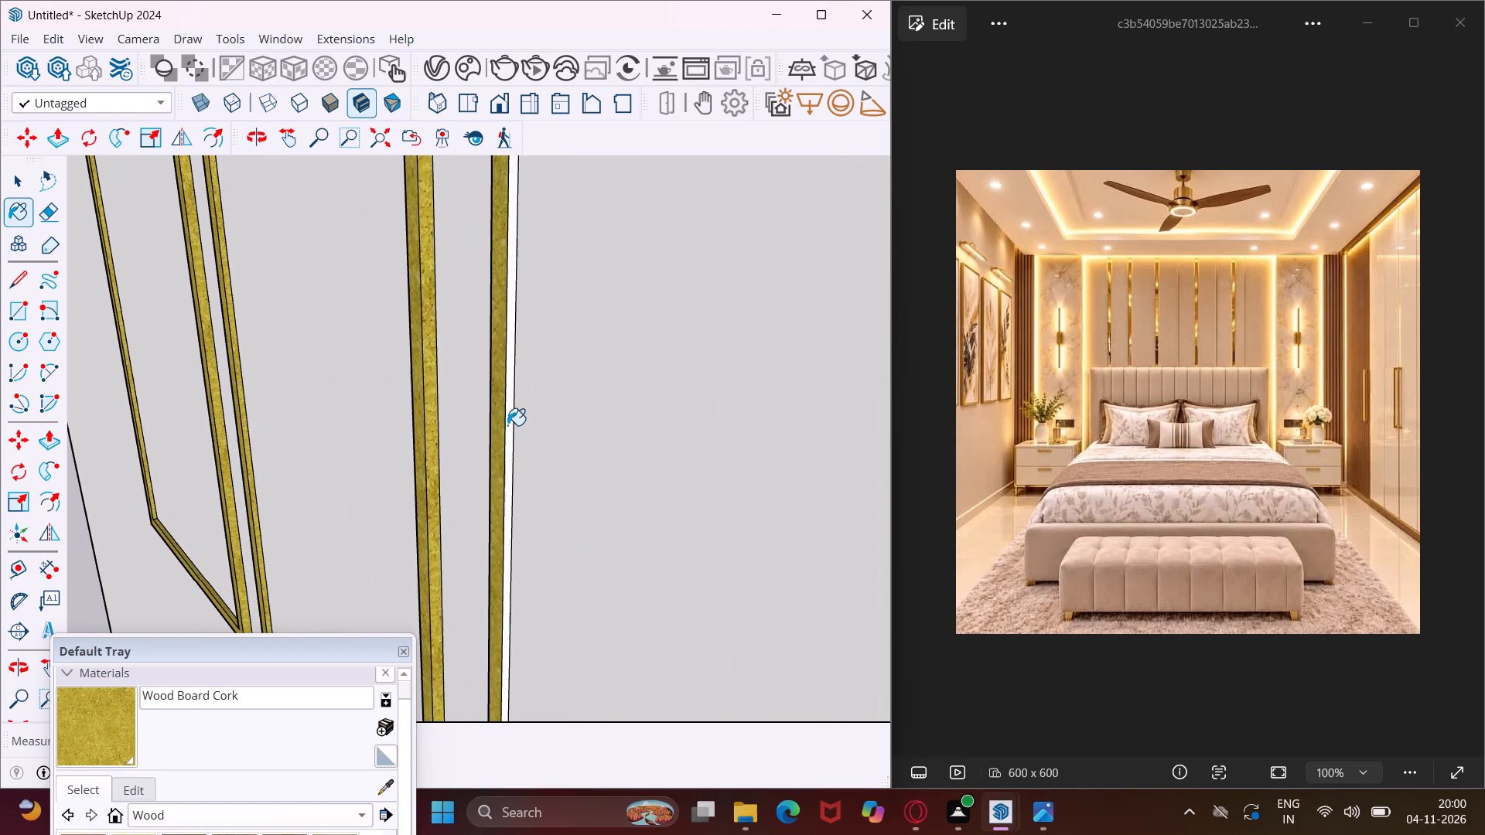
left_click(507, 425)
scroll(521, 385, "down", 9)
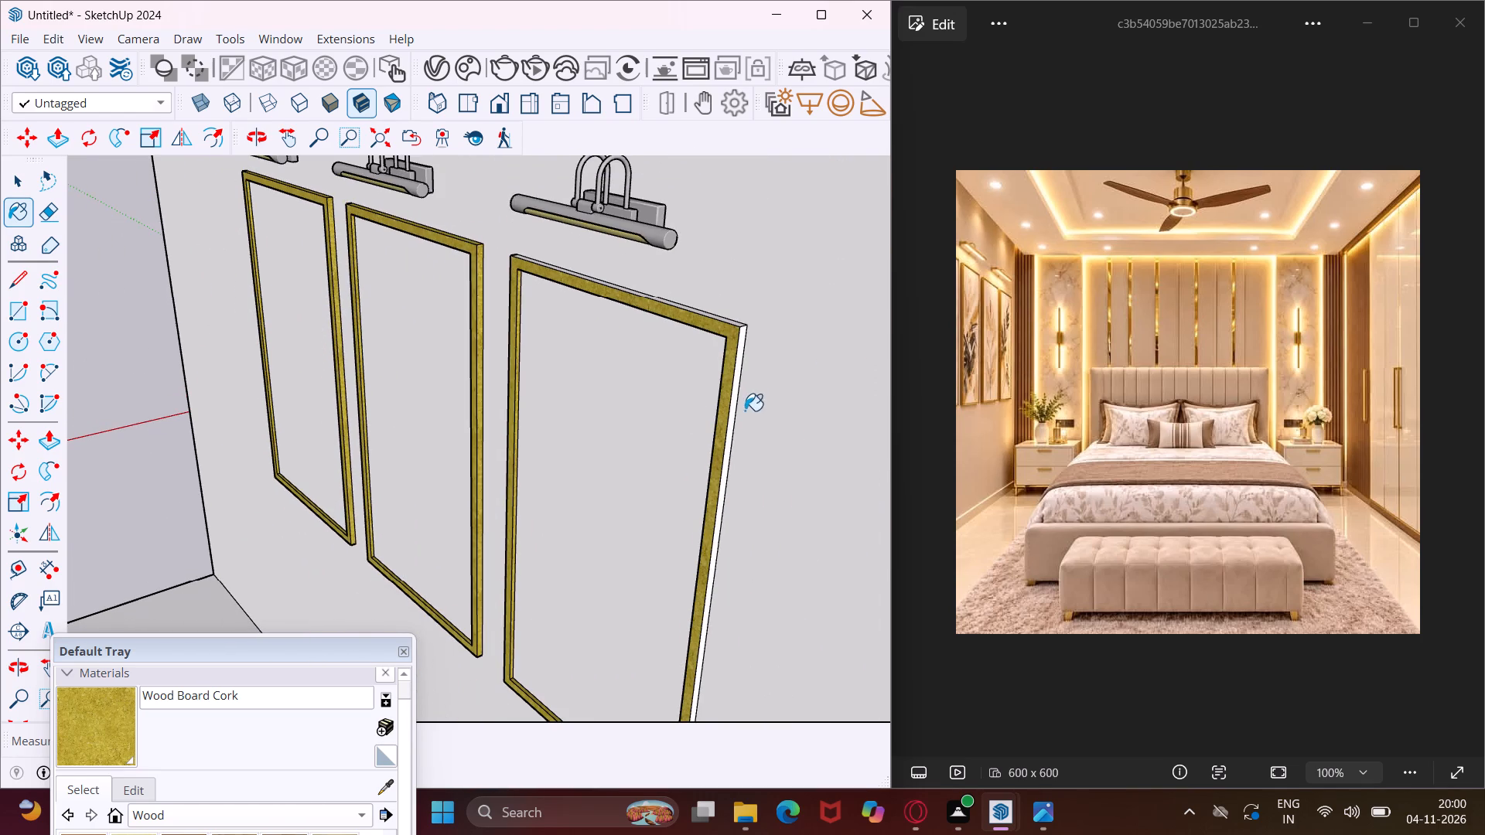
scroll(738, 366, "up", 5)
left_click(744, 321)
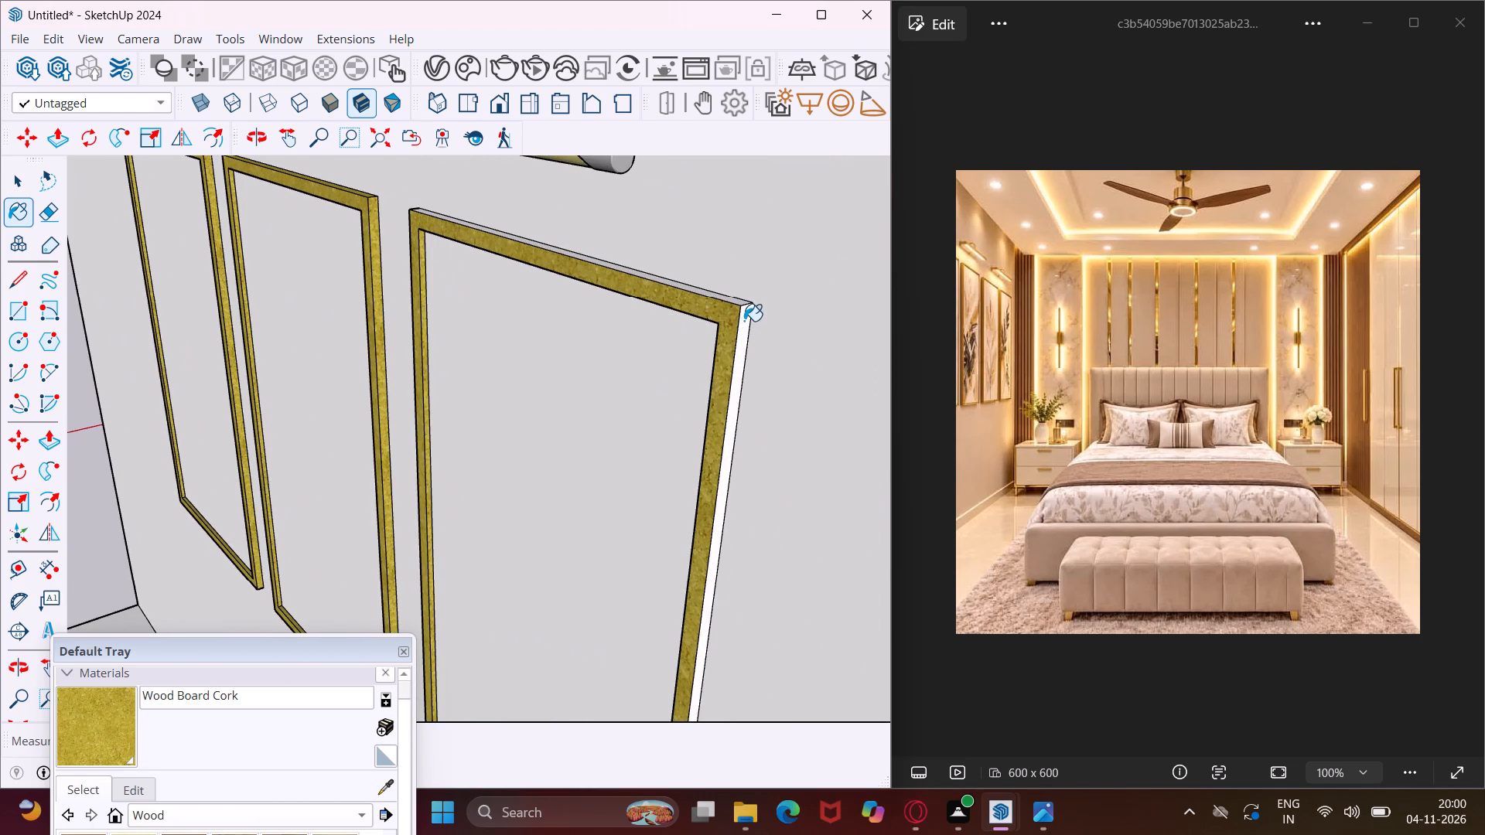
scroll(739, 308, "up", 3)
left_click(736, 304)
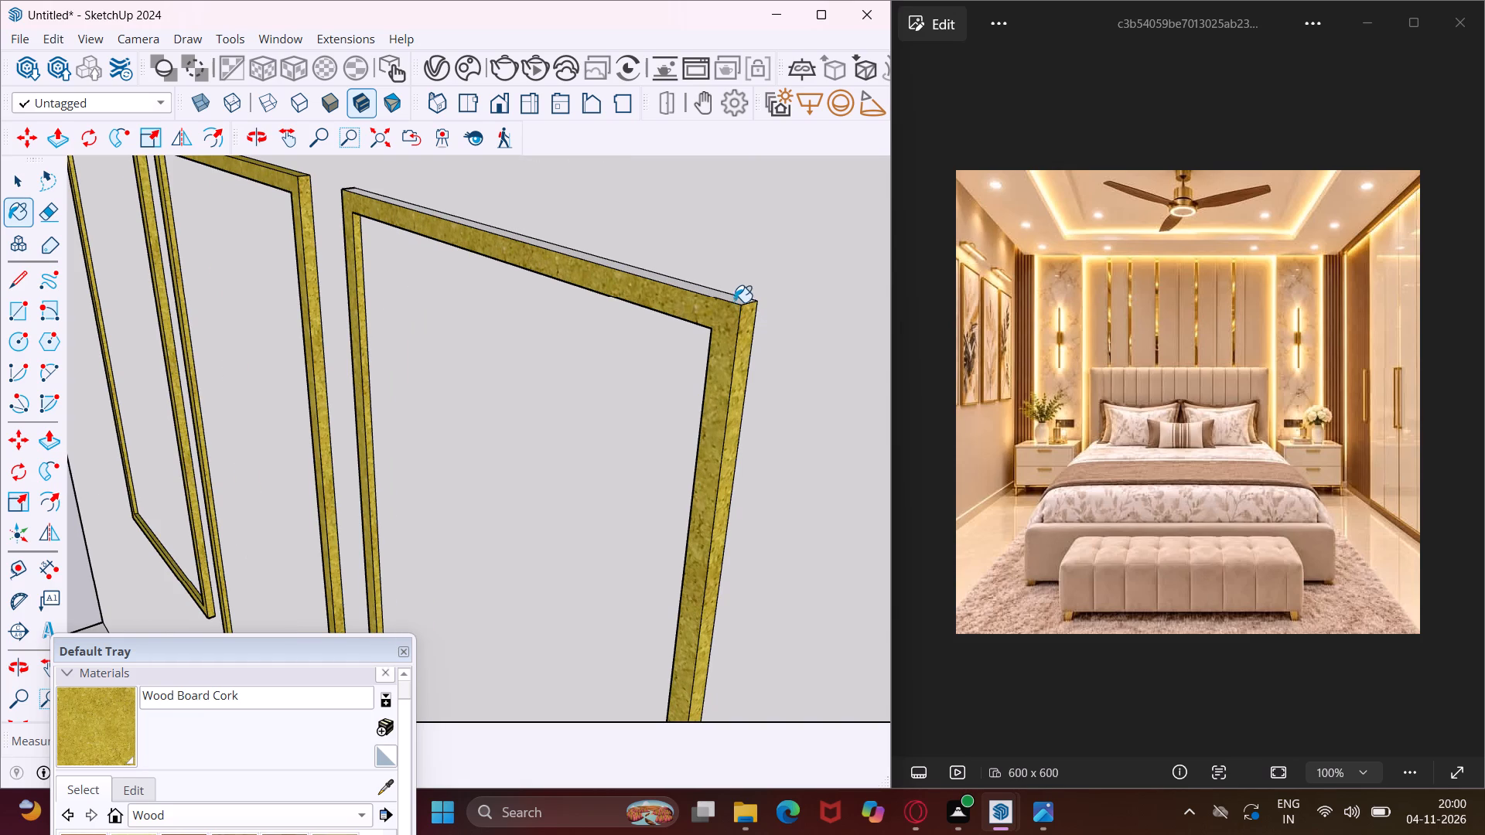
left_click(733, 301)
scroll(731, 298, "down", 8)
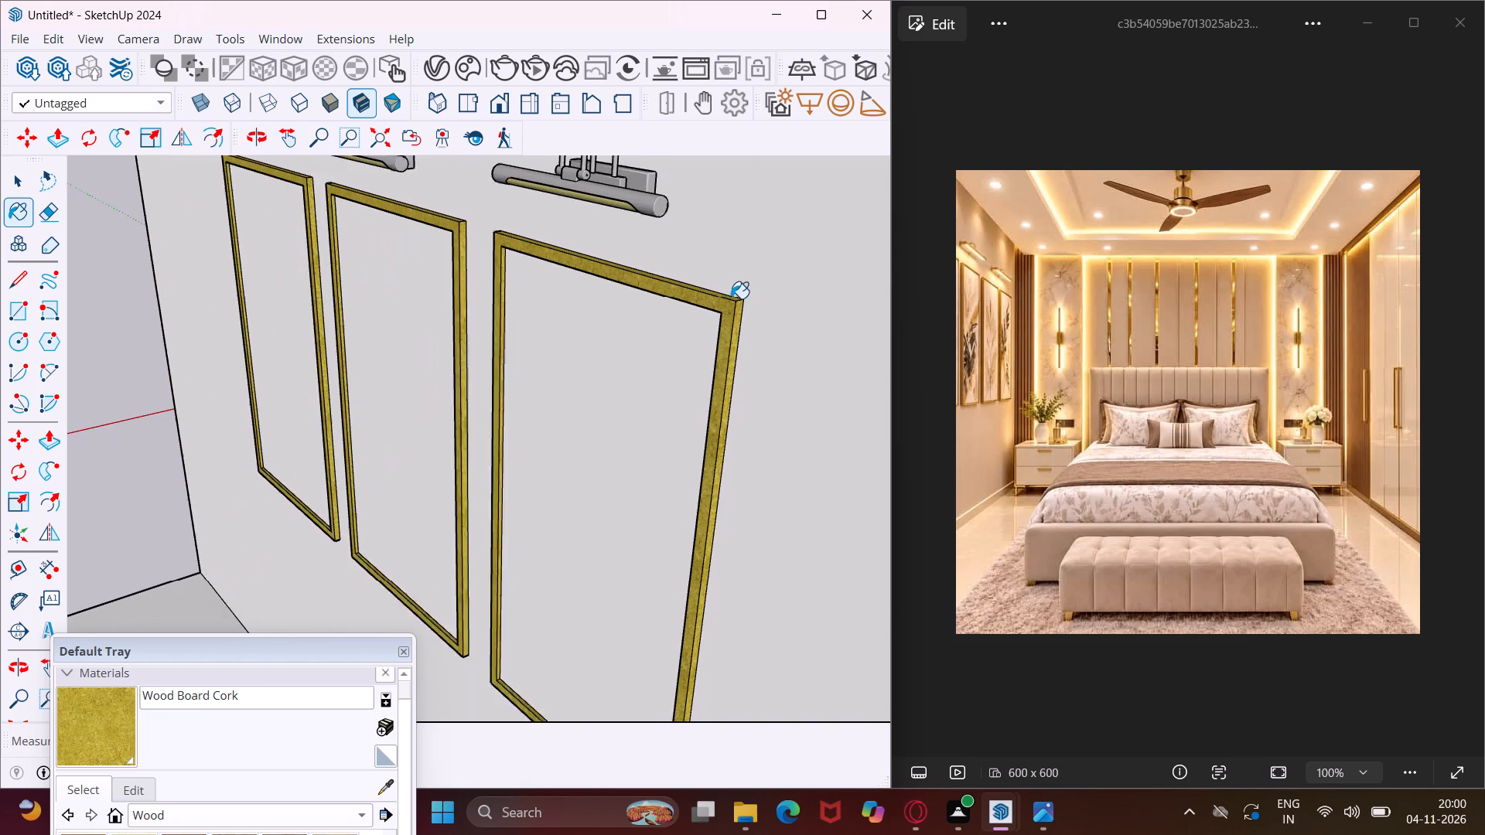
Paint the undersides of the bottom rails on all three picture frames with Wood Board Cork.
scroll(731, 298, "down", 1)
middle_click_drag(731, 312, 881, 72)
scroll(731, 312, "up", 1)
scroll(853, 259, "down", 4)
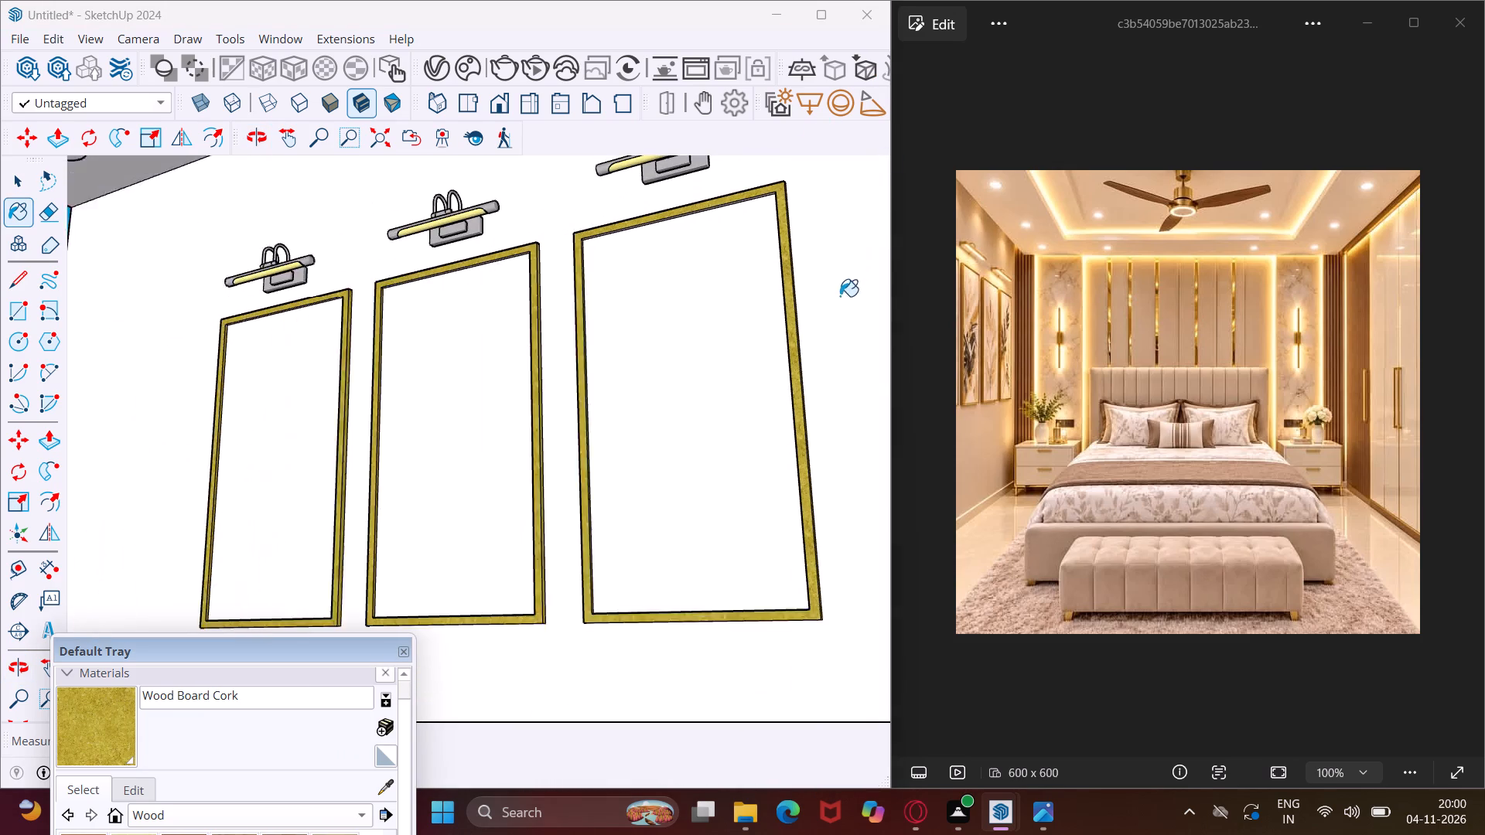
middle_click_drag(620, 608, 814, 523)
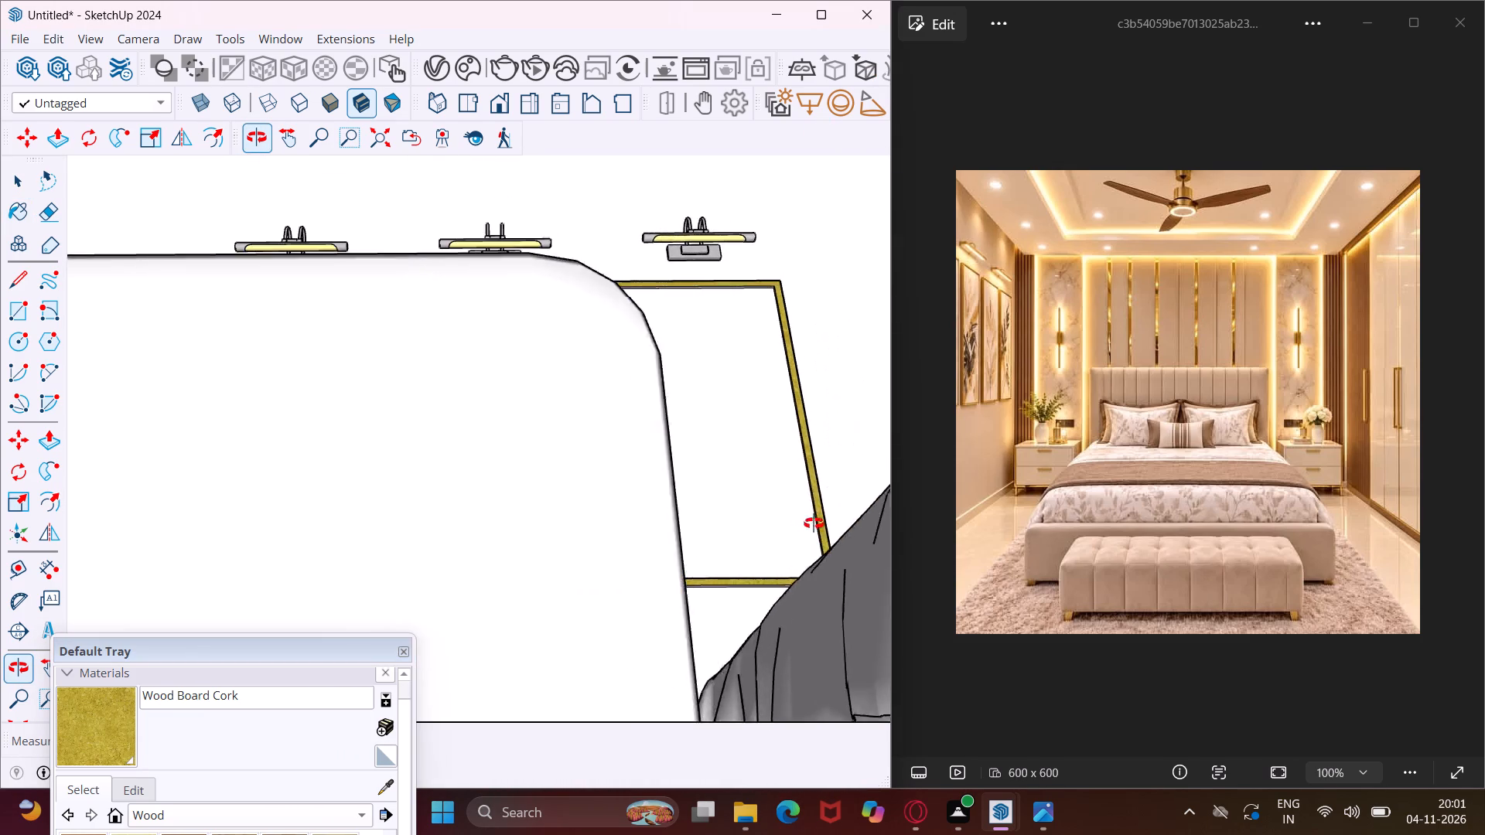
middle_click_drag(814, 523, 909, 590)
scroll(538, 603, "up", 8)
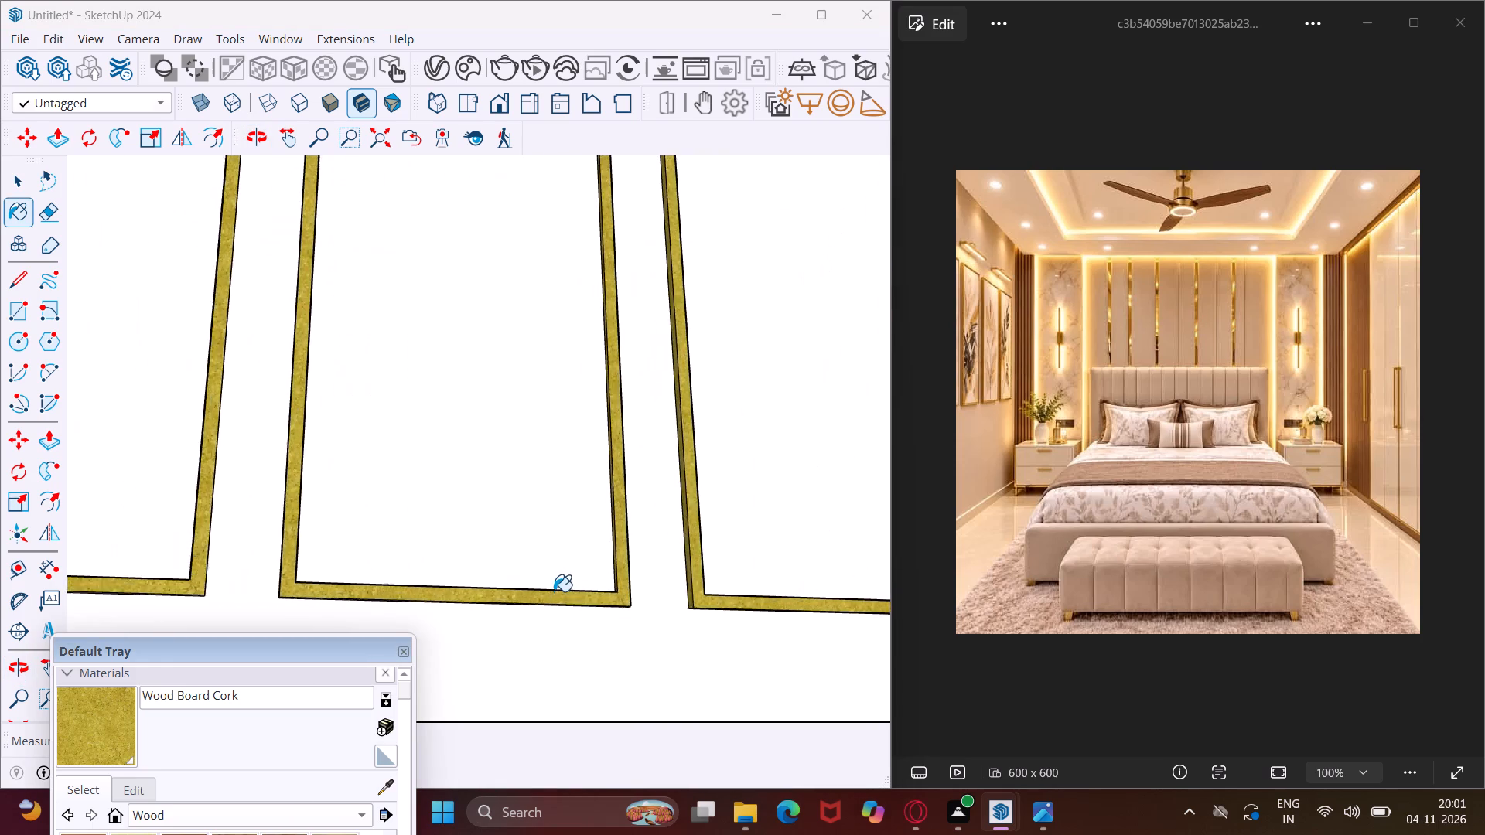
scroll(554, 591, "up", 2)
middle_click_drag(560, 587, 794, 493)
scroll(630, 701, "up", 2)
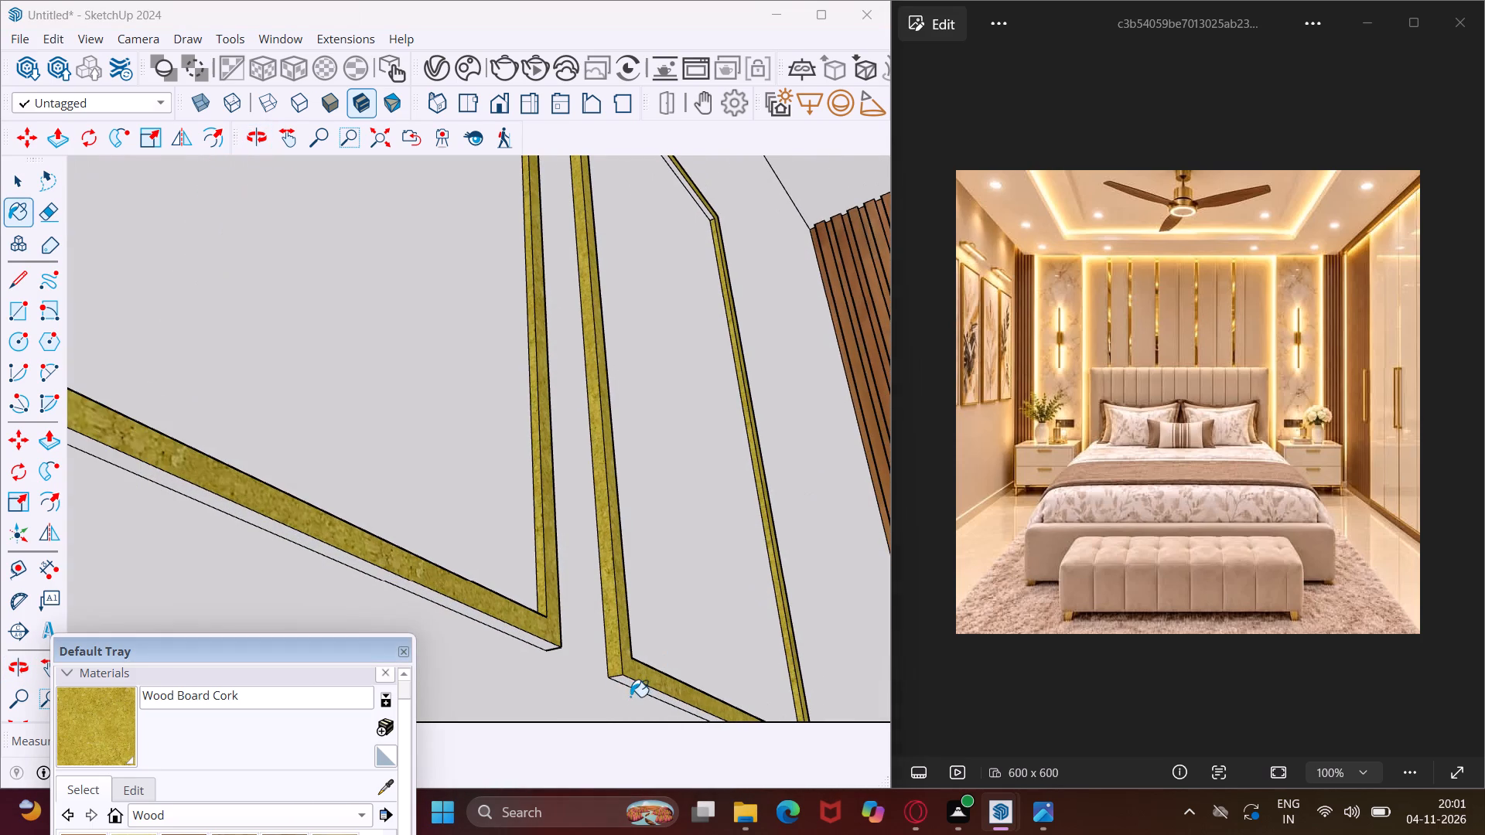
left_click(630, 691)
left_click(627, 687)
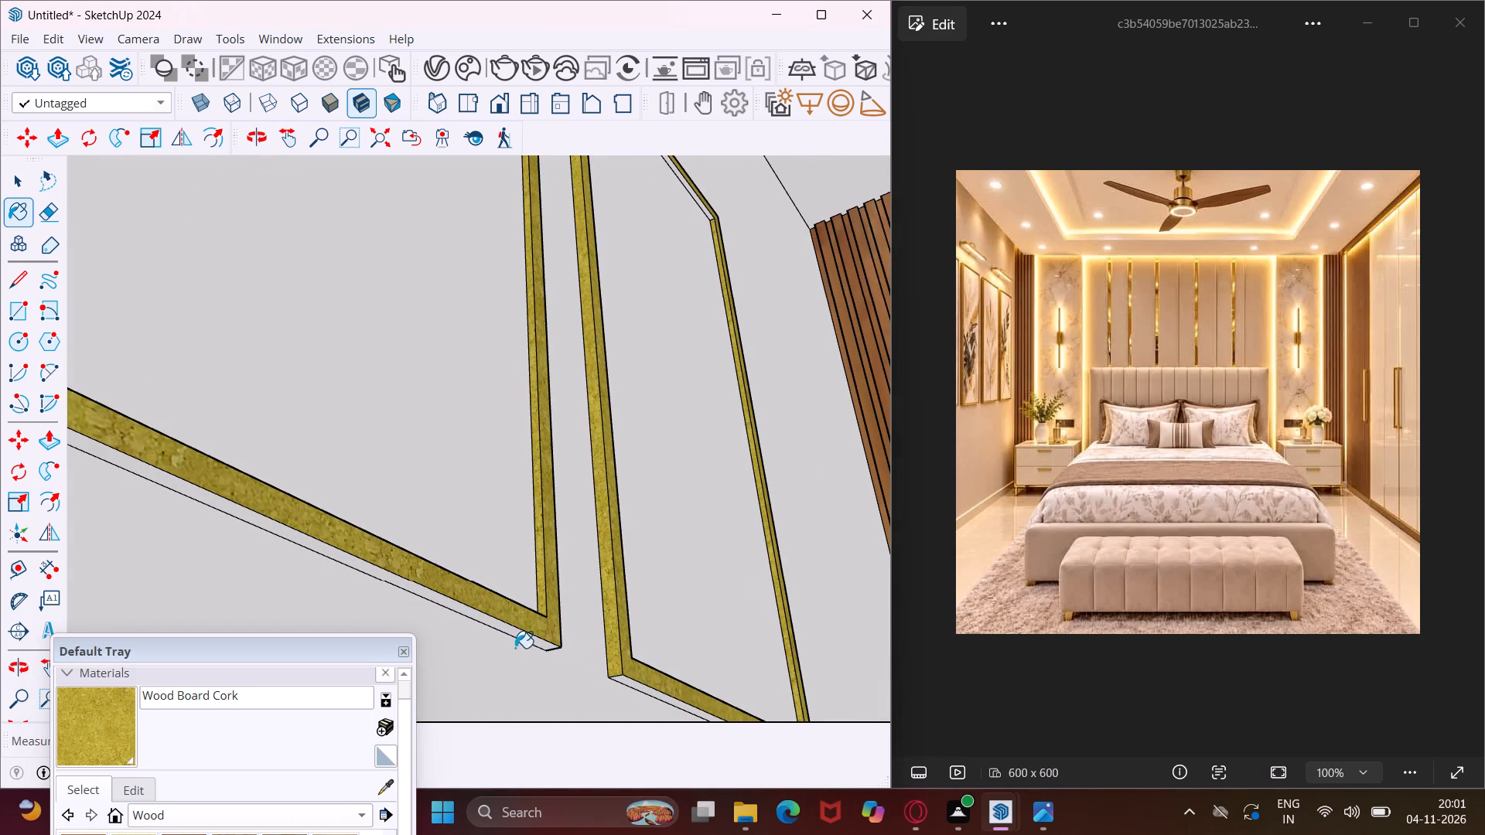
left_click(528, 636)
left_click(625, 680)
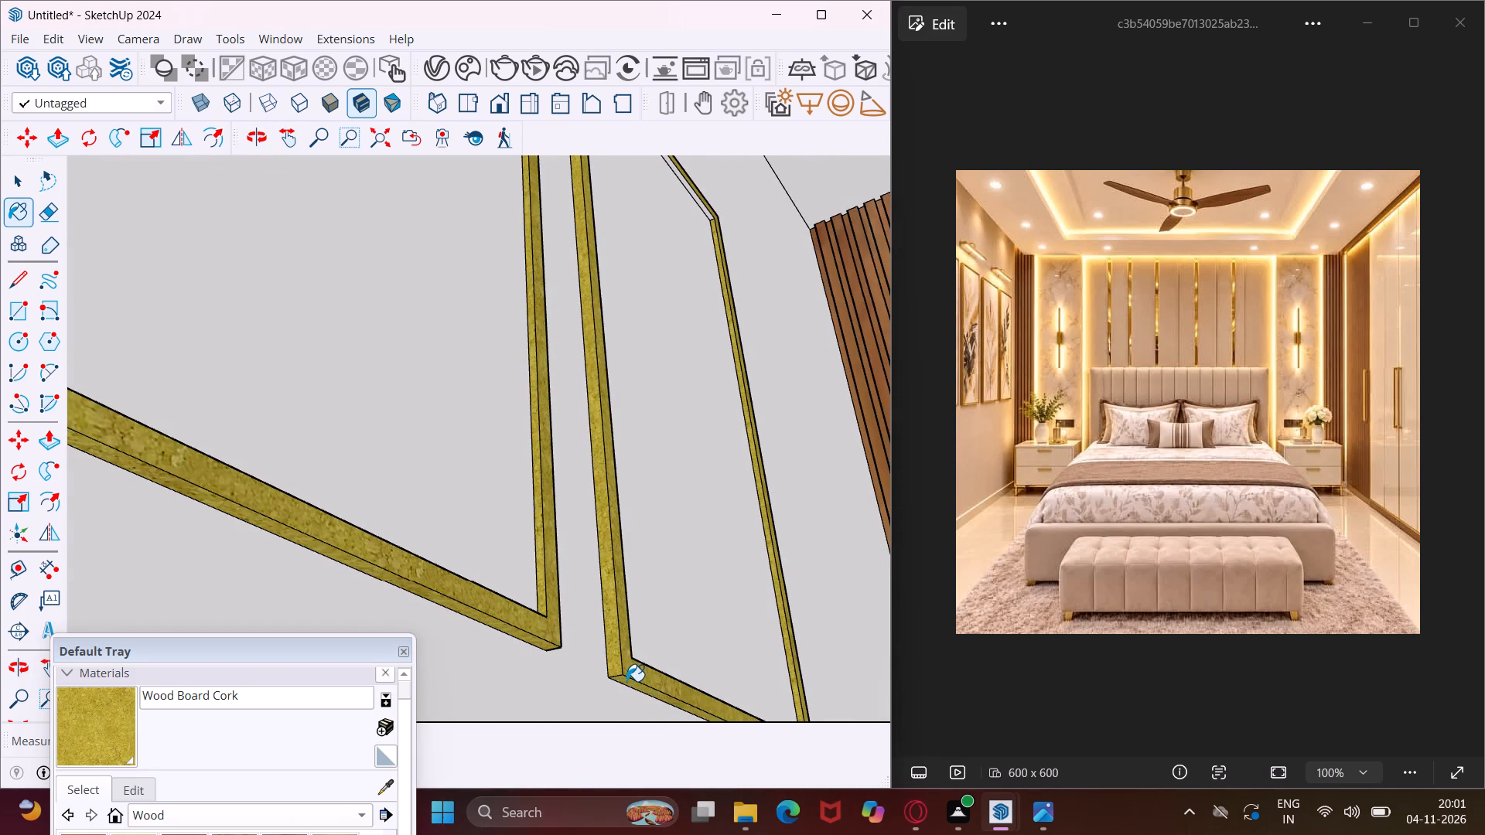
middle_click_drag(626, 681, 760, 705)
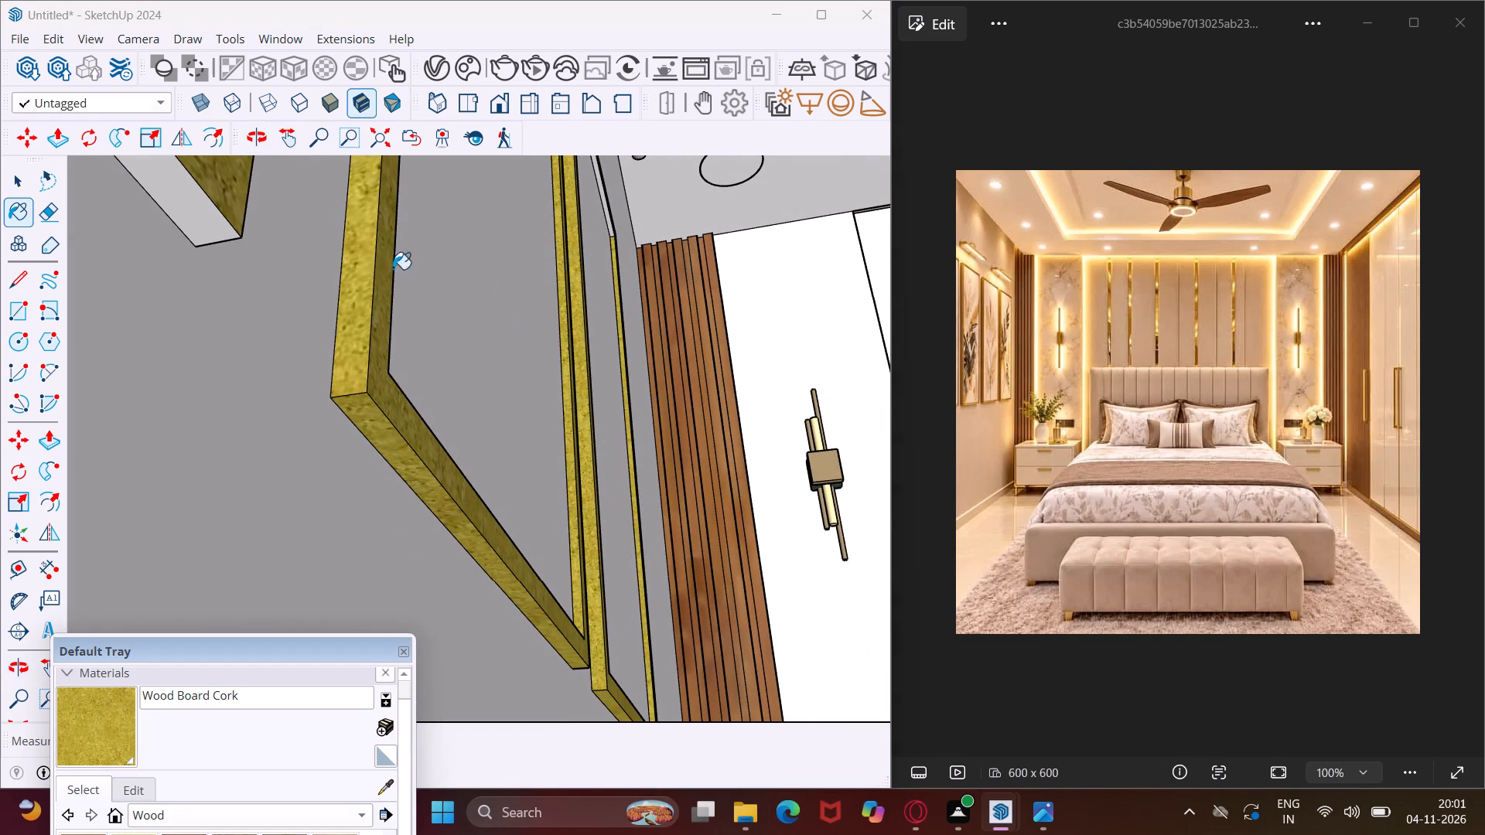
left_click(228, 237)
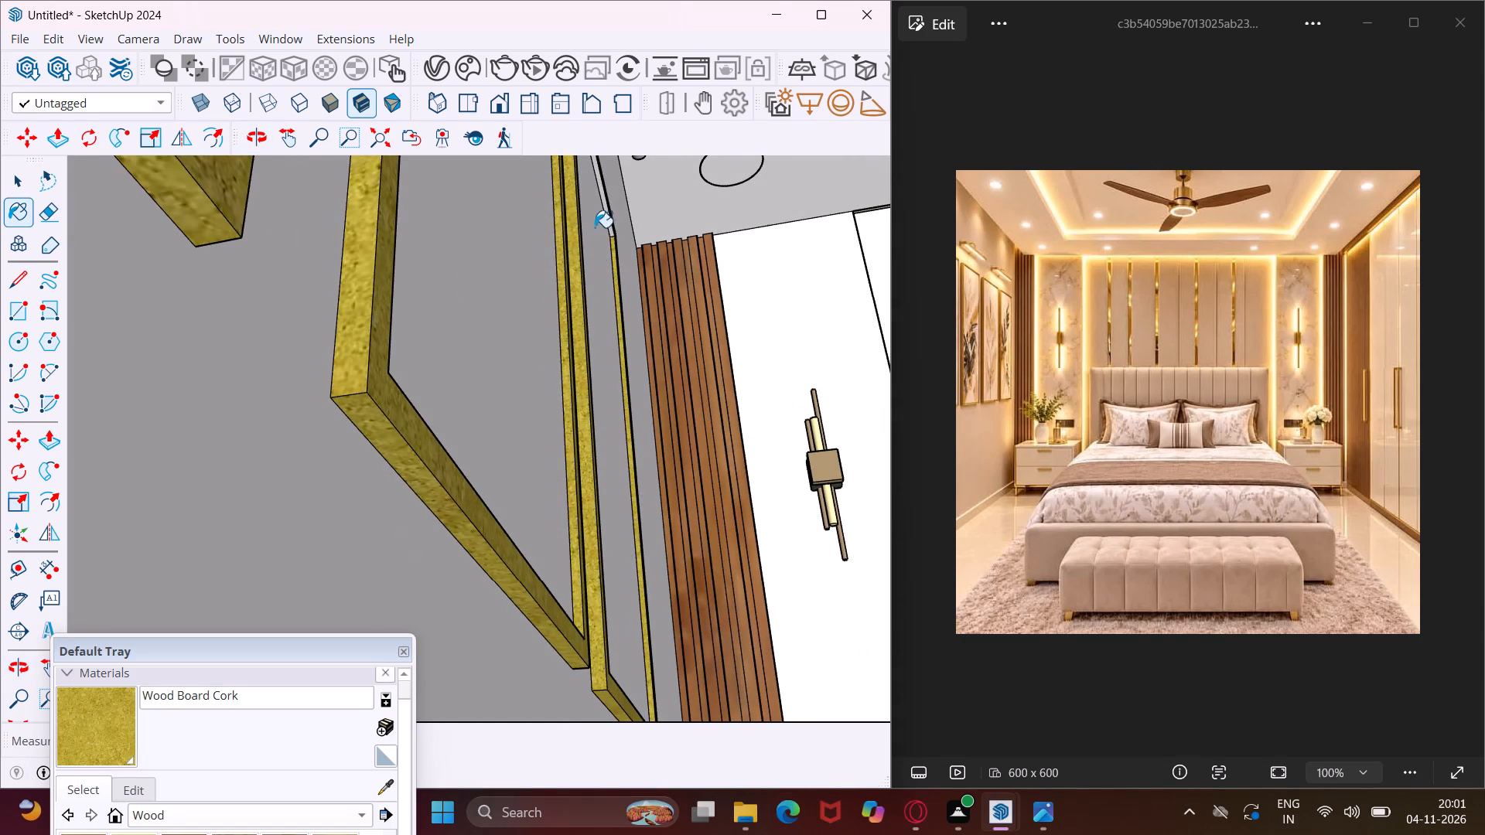
Paint the inner undersides of the top rails on all three picture frames with Wood Board Cork.
scroll(603, 200, "up", 9)
left_click(603, 200)
scroll(579, 261, "down", 5)
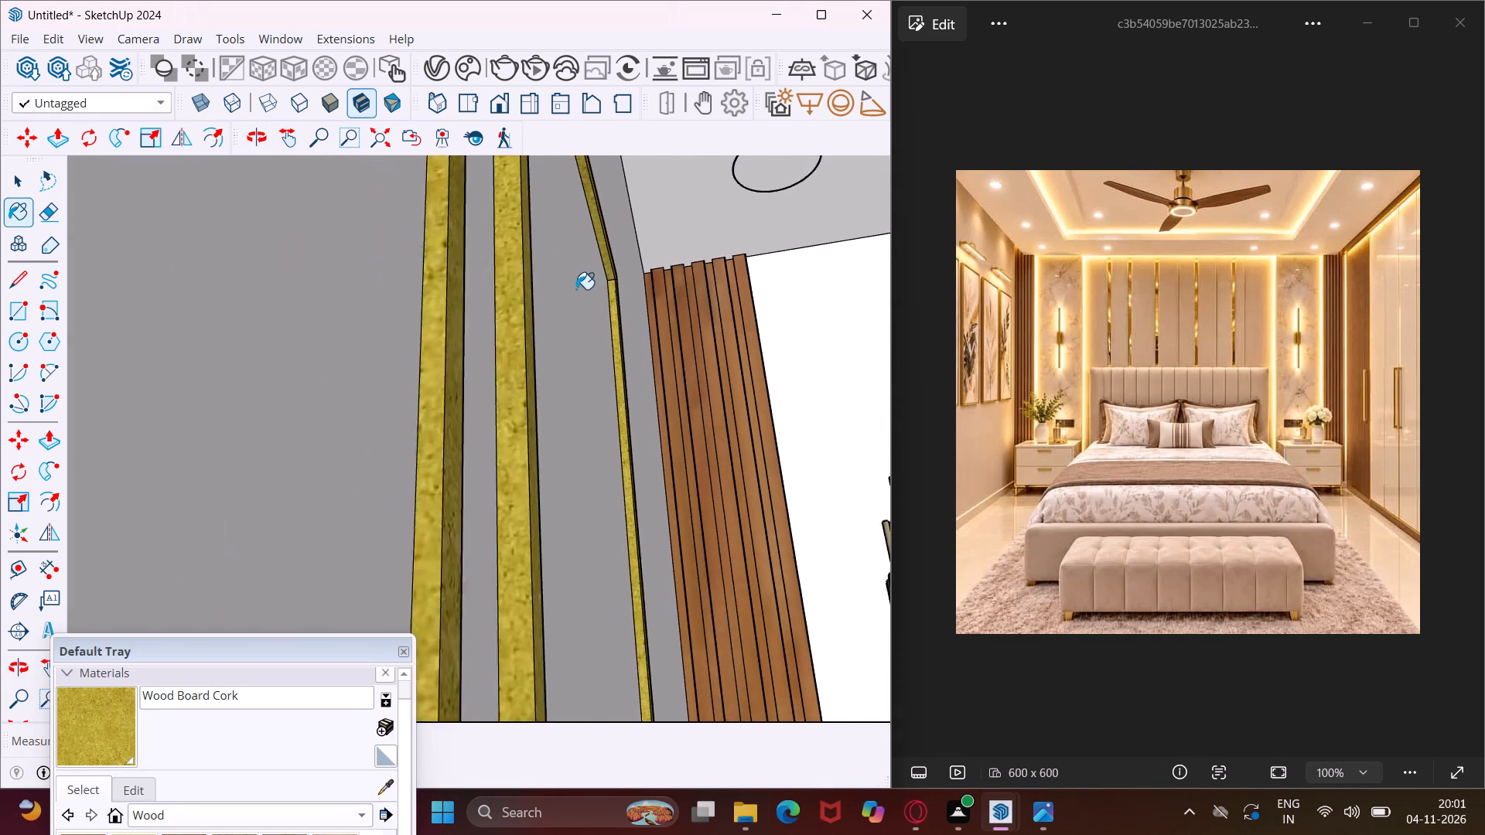
scroll(576, 289, "down", 8)
middle_click_drag(570, 277, 605, 357)
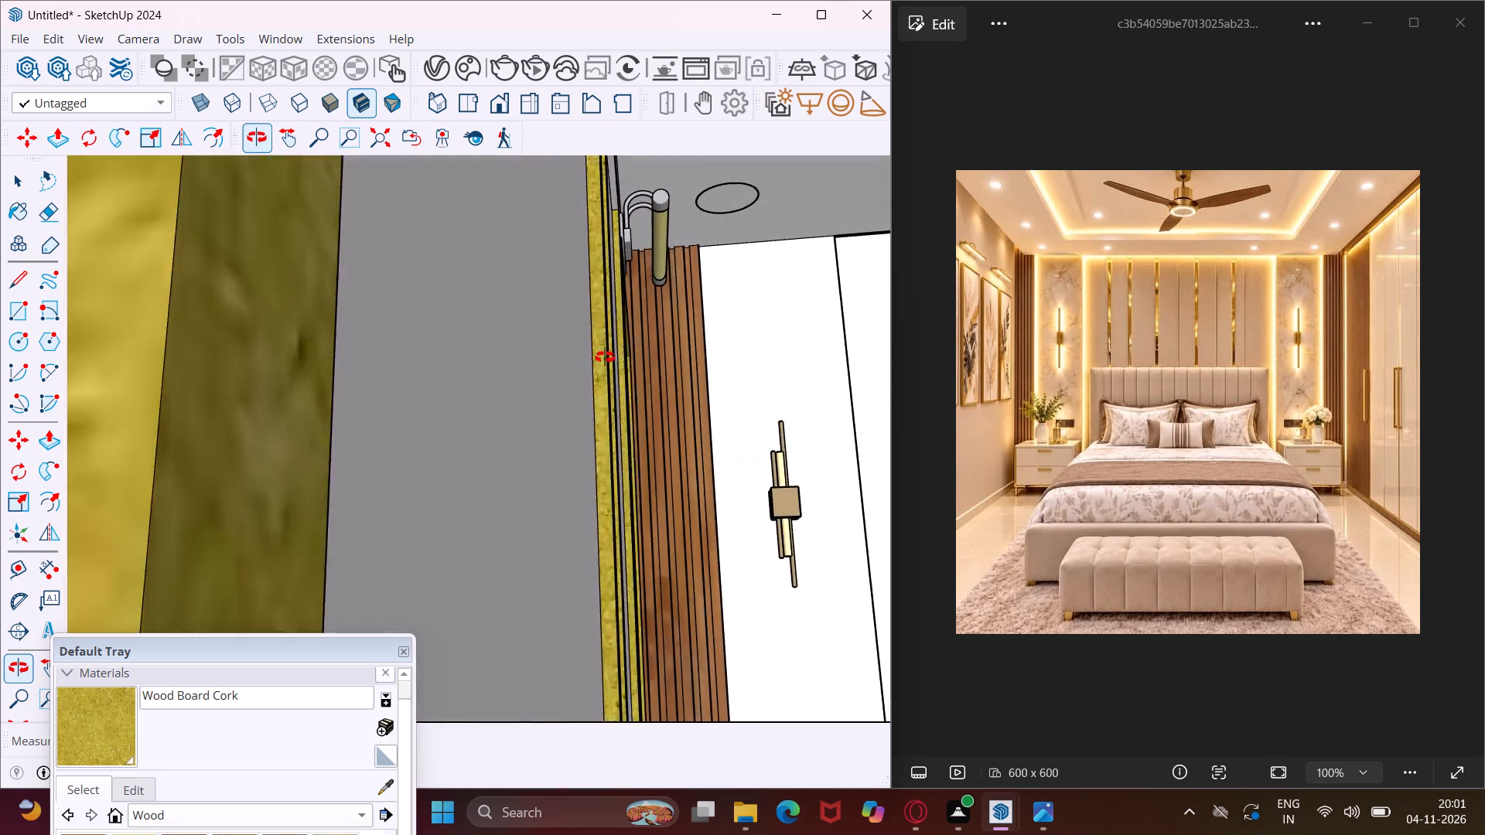
middle_click_drag(605, 357, 588, 376)
scroll(563, 235, "up", 3)
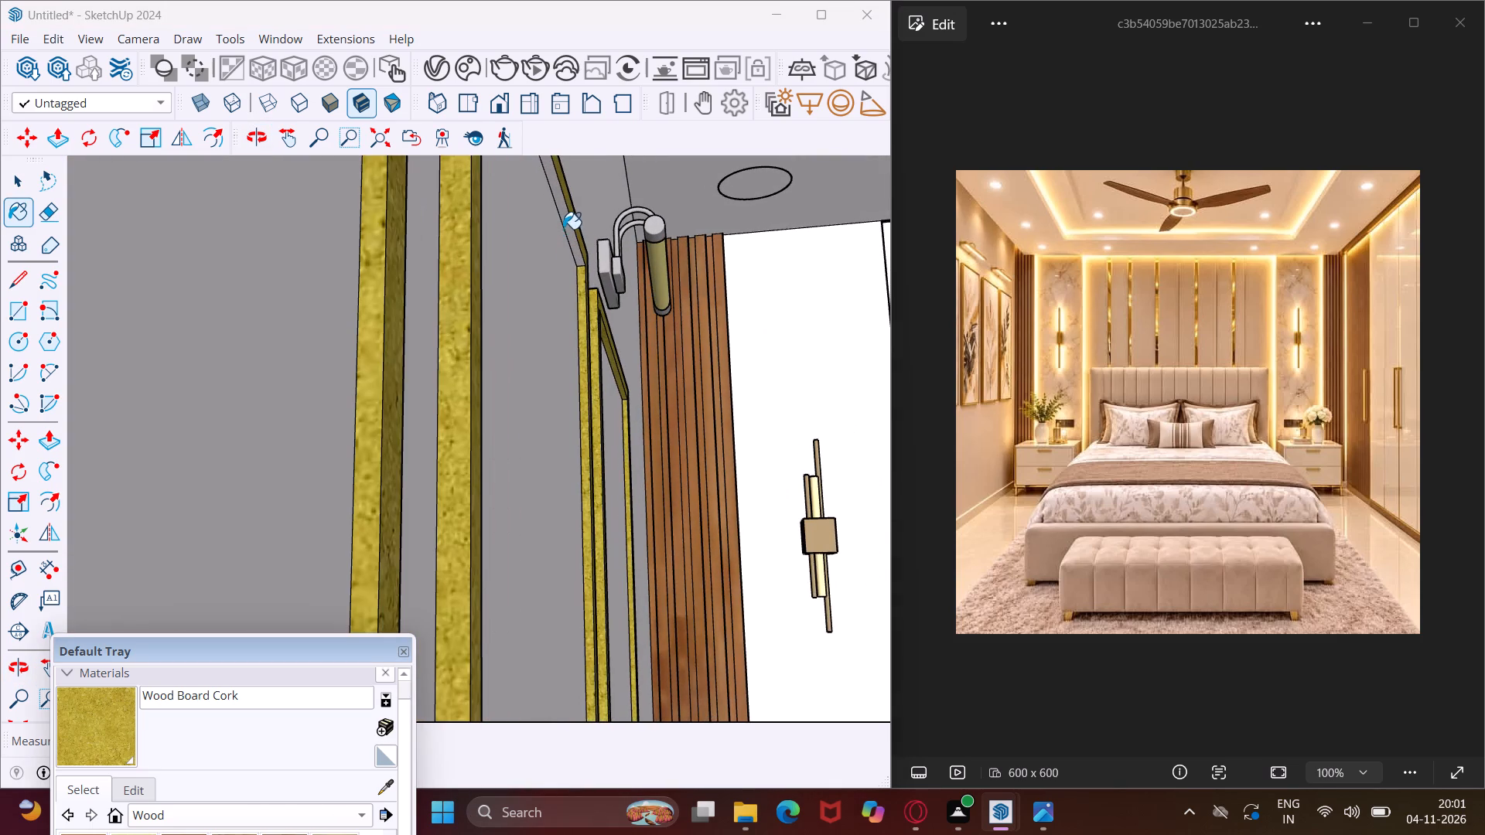
left_click(568, 227)
scroll(569, 227, "down", 11)
middle_click_drag(521, 251, 498, 363)
scroll(513, 190, "up", 10)
left_click(510, 191)
scroll(522, 196, "down", 6)
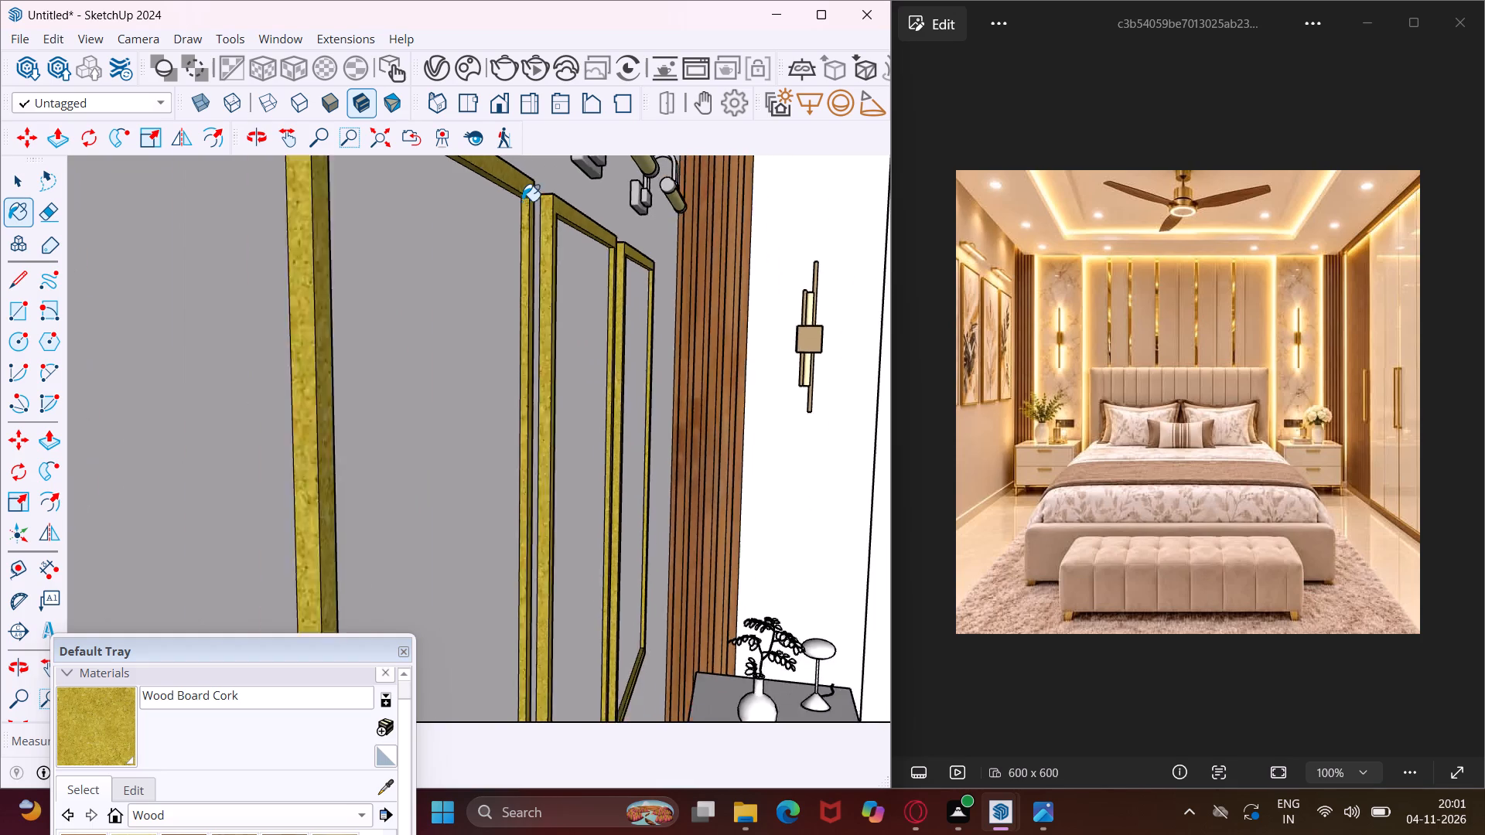
Paint the inner panels of all three picture frames with Wood Veneer 02.
scroll(524, 206, "down", 12)
scroll(545, 306, "down", 5)
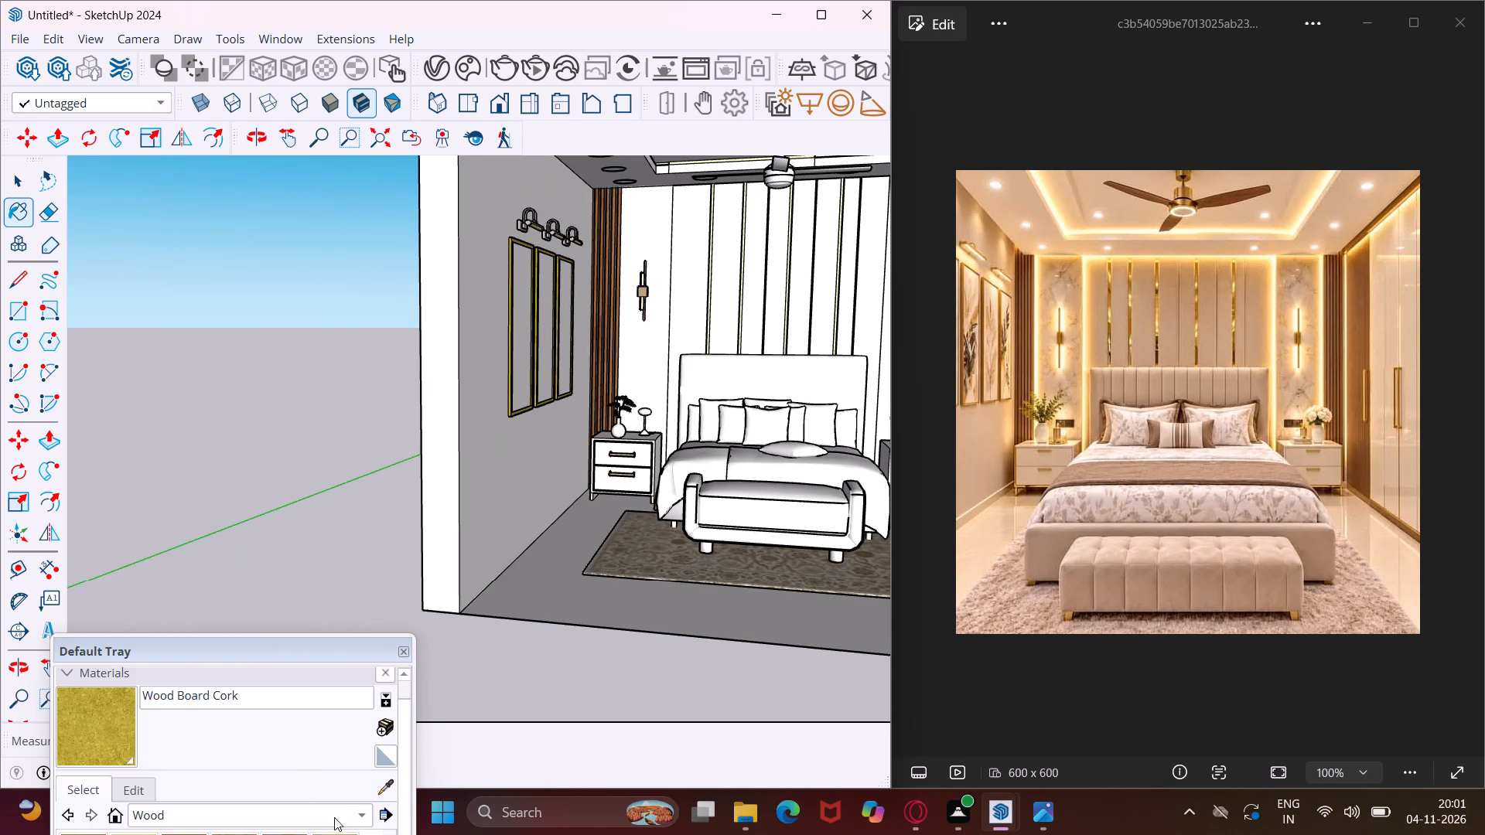
scroll(306, 766, "down", 2)
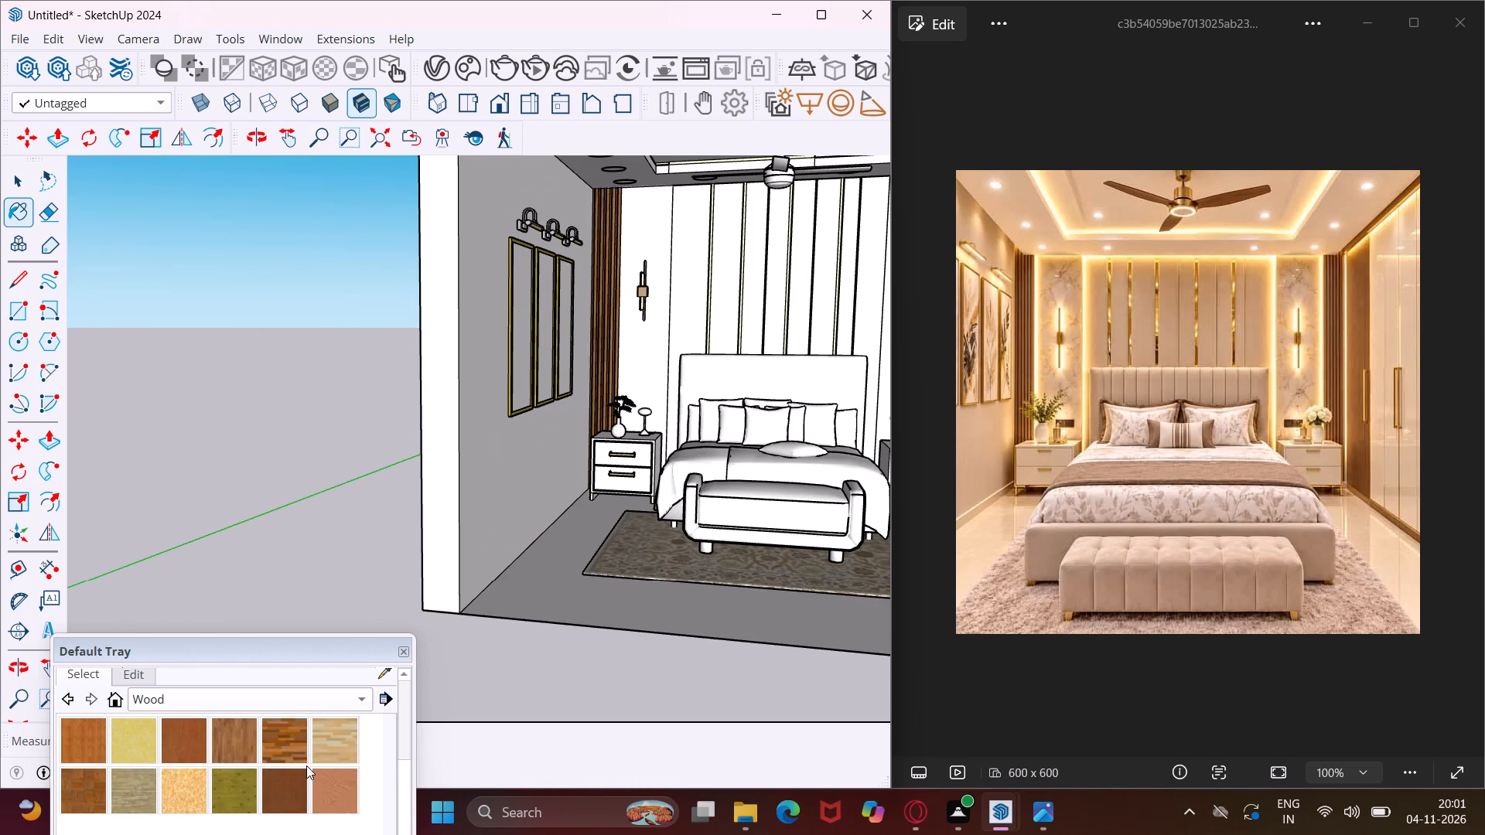
left_click(333, 779)
scroll(582, 227, "up", 5)
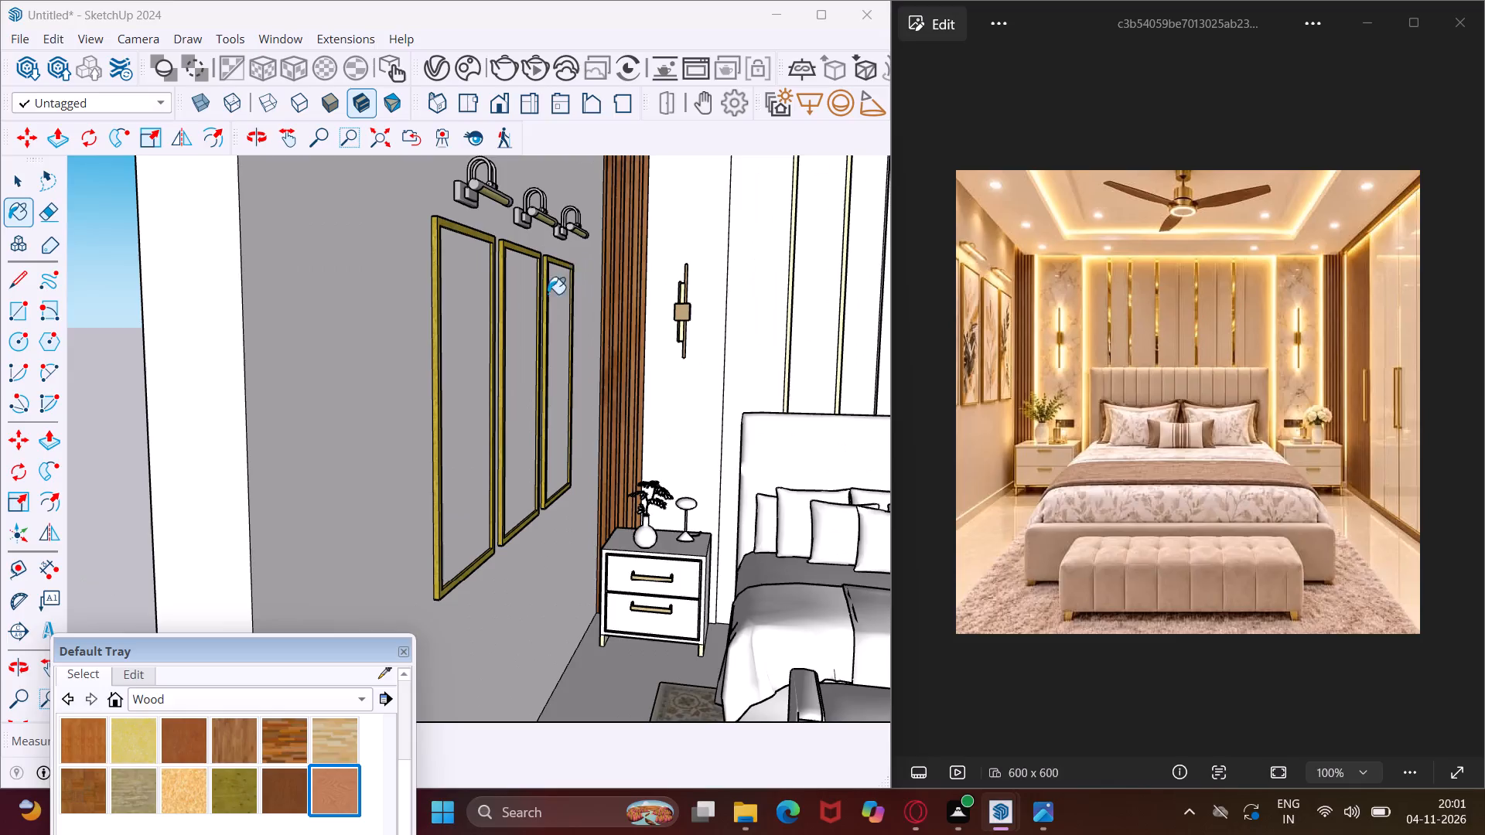
scroll(548, 294, "up", 3)
left_click(422, 388)
left_click(520, 376)
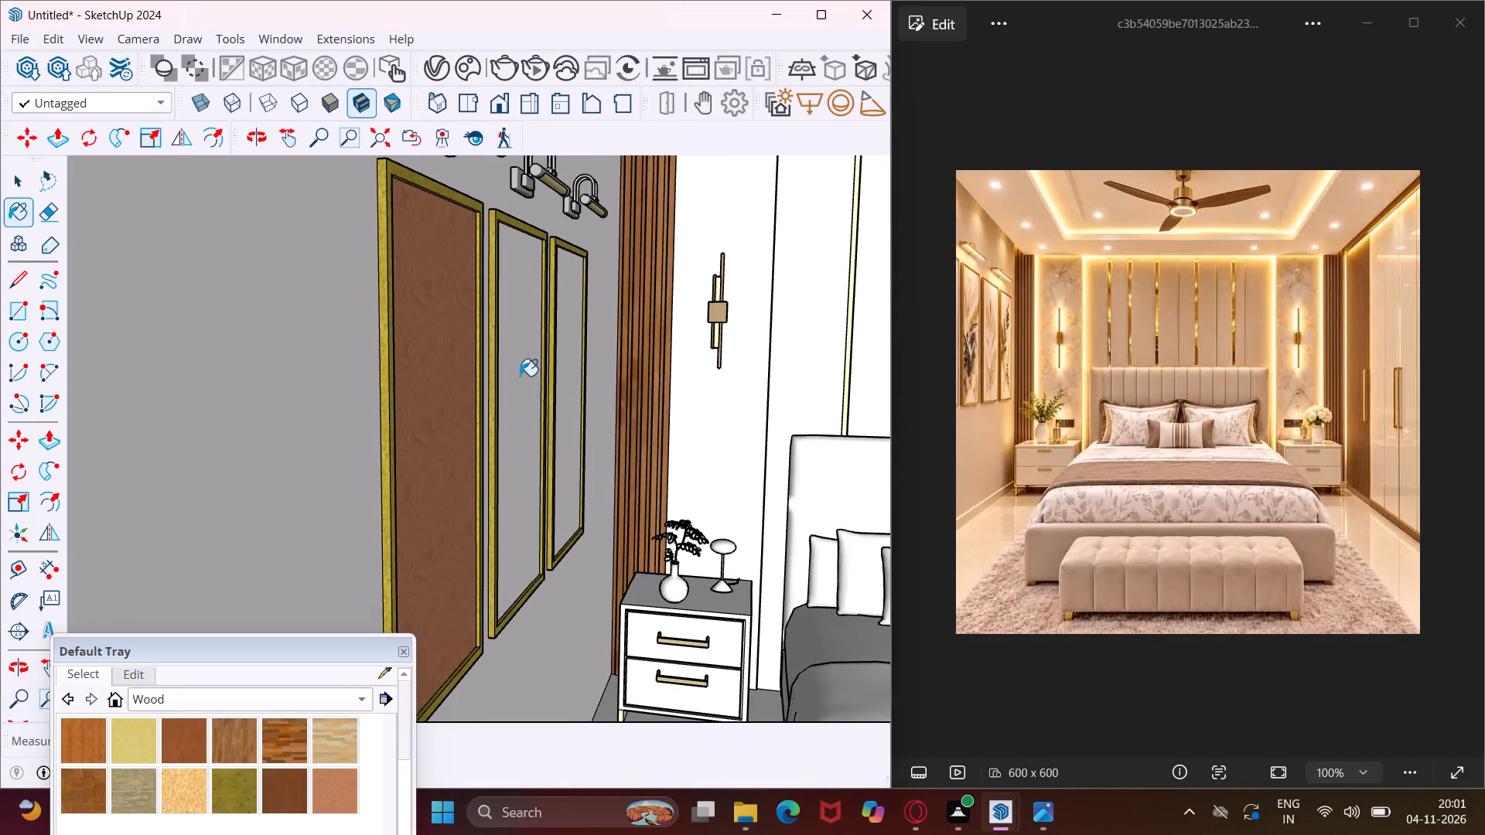
left_click(568, 384)
middle_click_drag(558, 384, 494, 394)
scroll(494, 394, "up", 1)
scroll(361, 656, "down", 4)
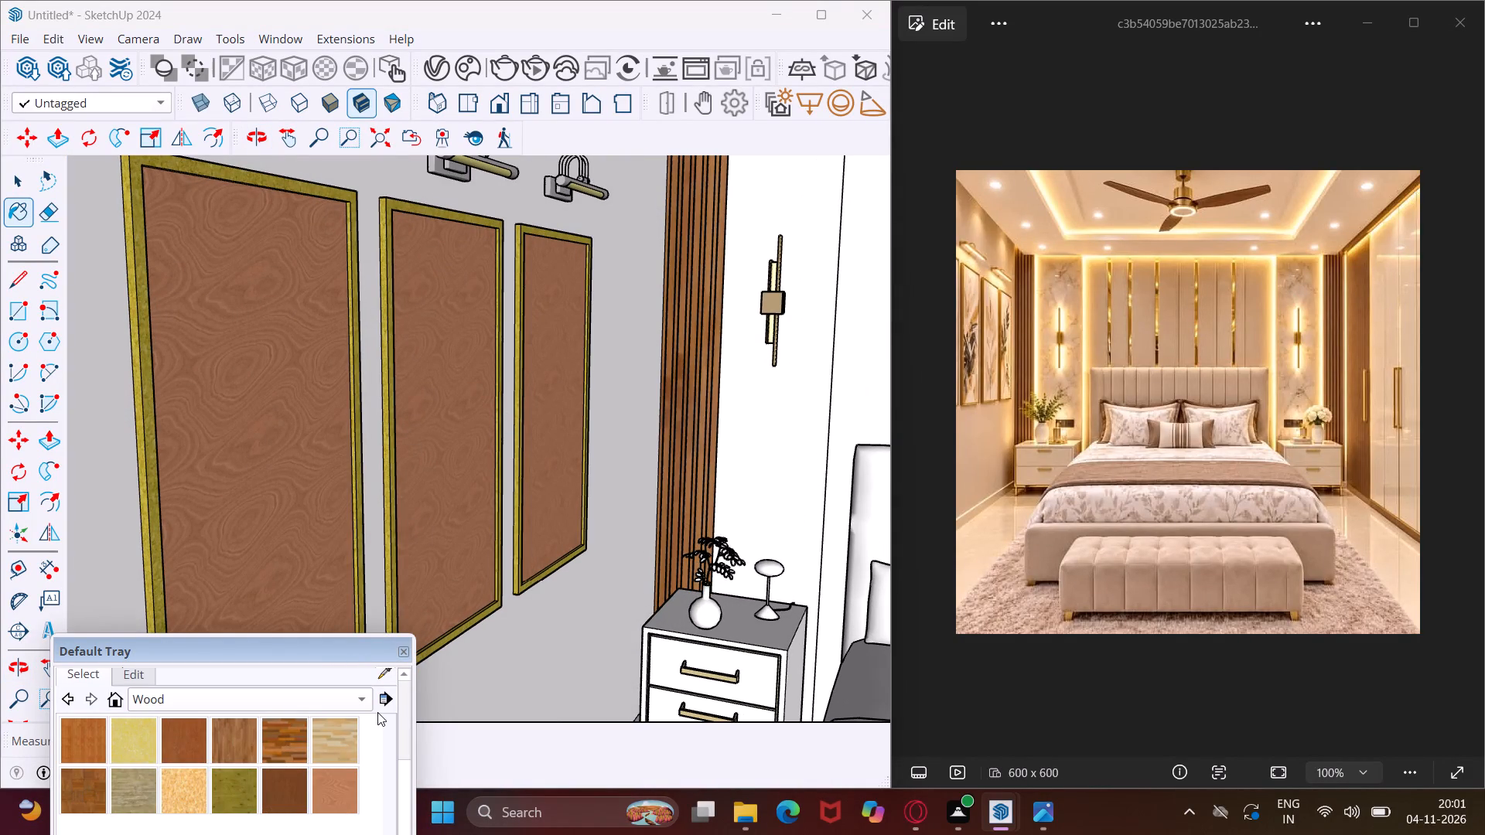
Replace the Wood Veneer 02 texture image with "download (1)" from the Desktop's "painting downloading" folder.
left_click(145, 675)
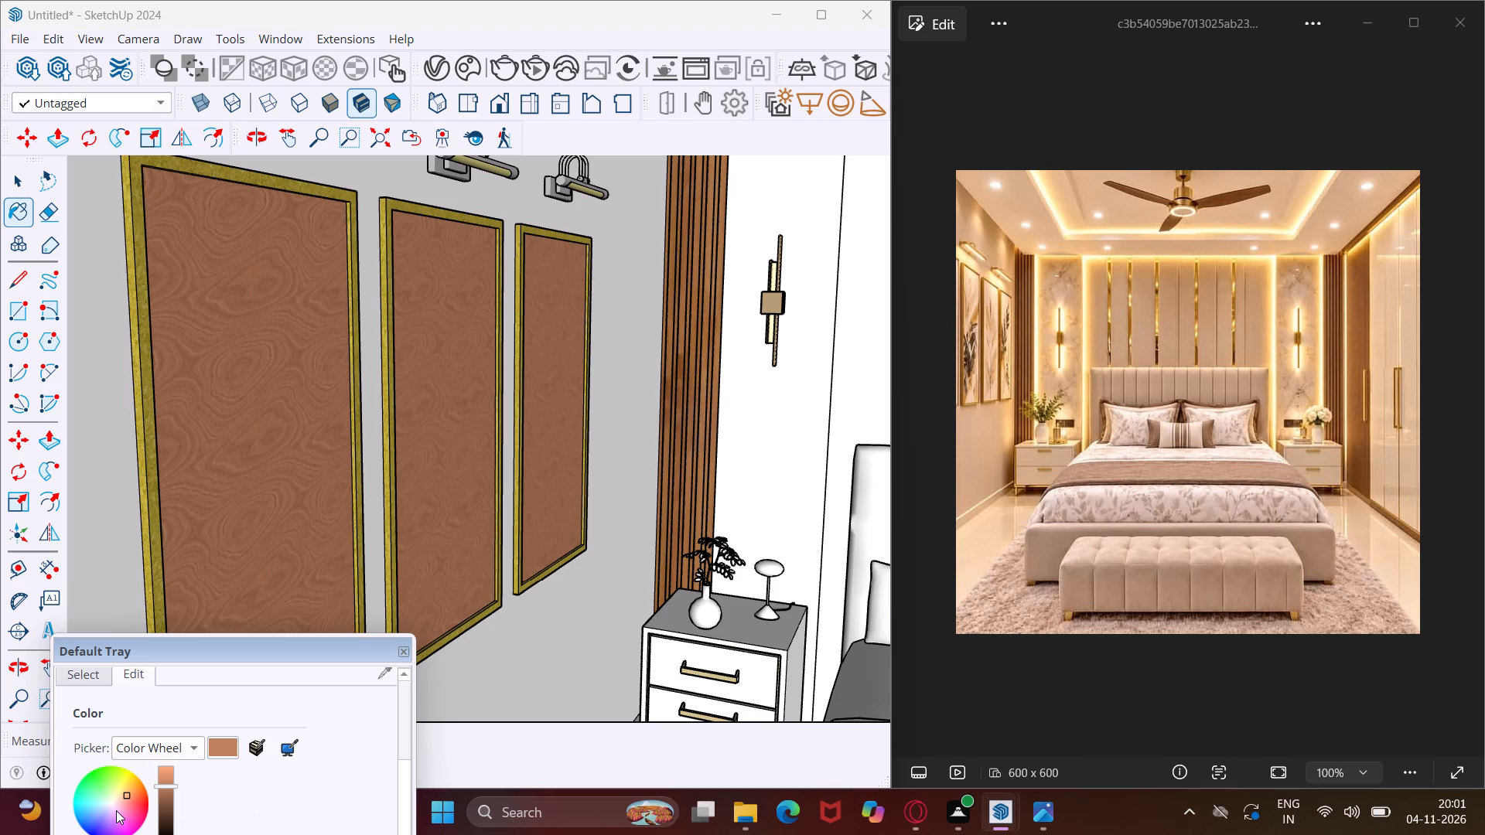
scroll(138, 785, "down", 3)
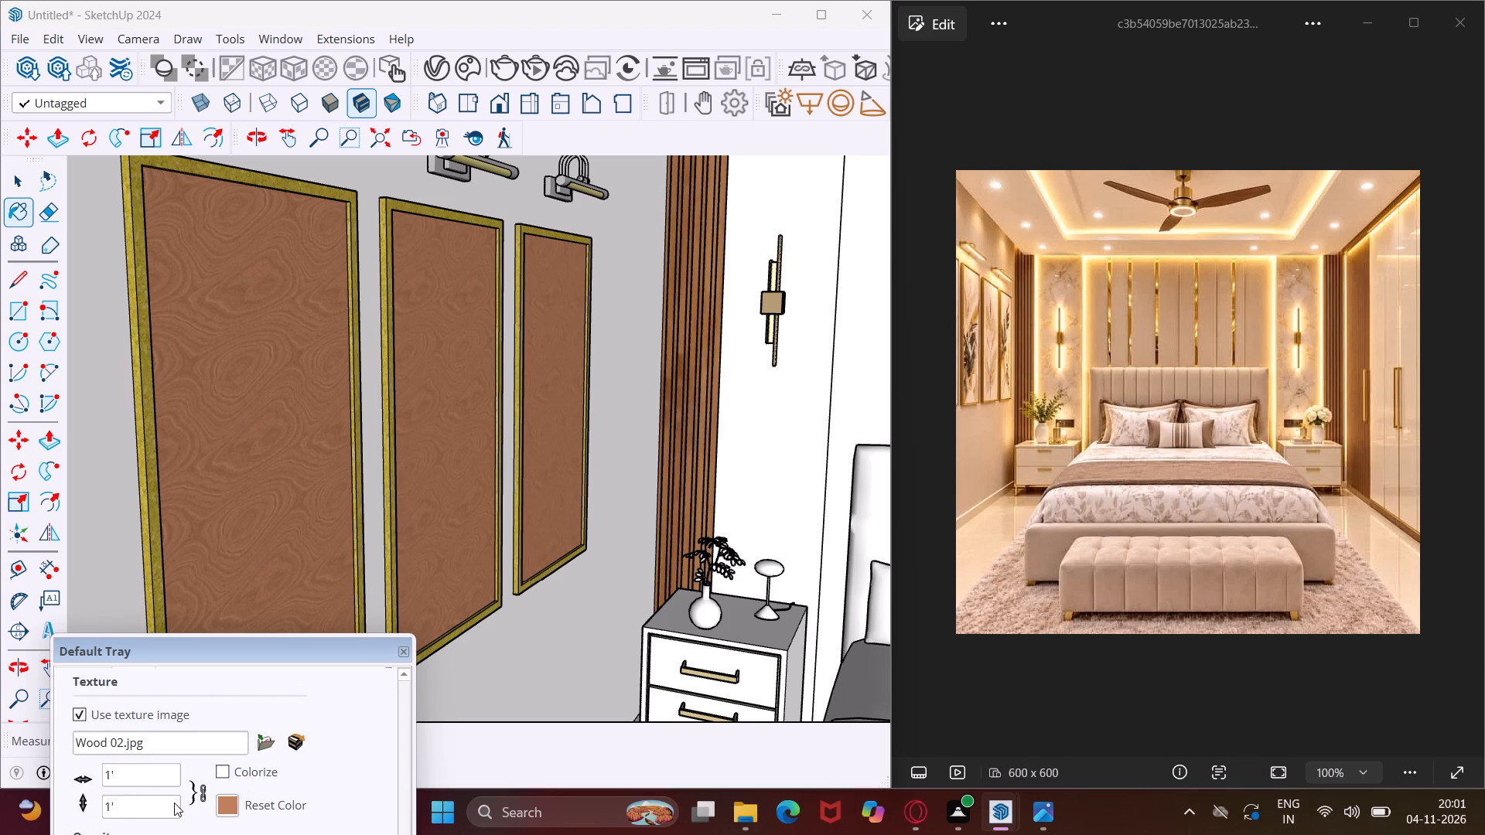
left_click(258, 741)
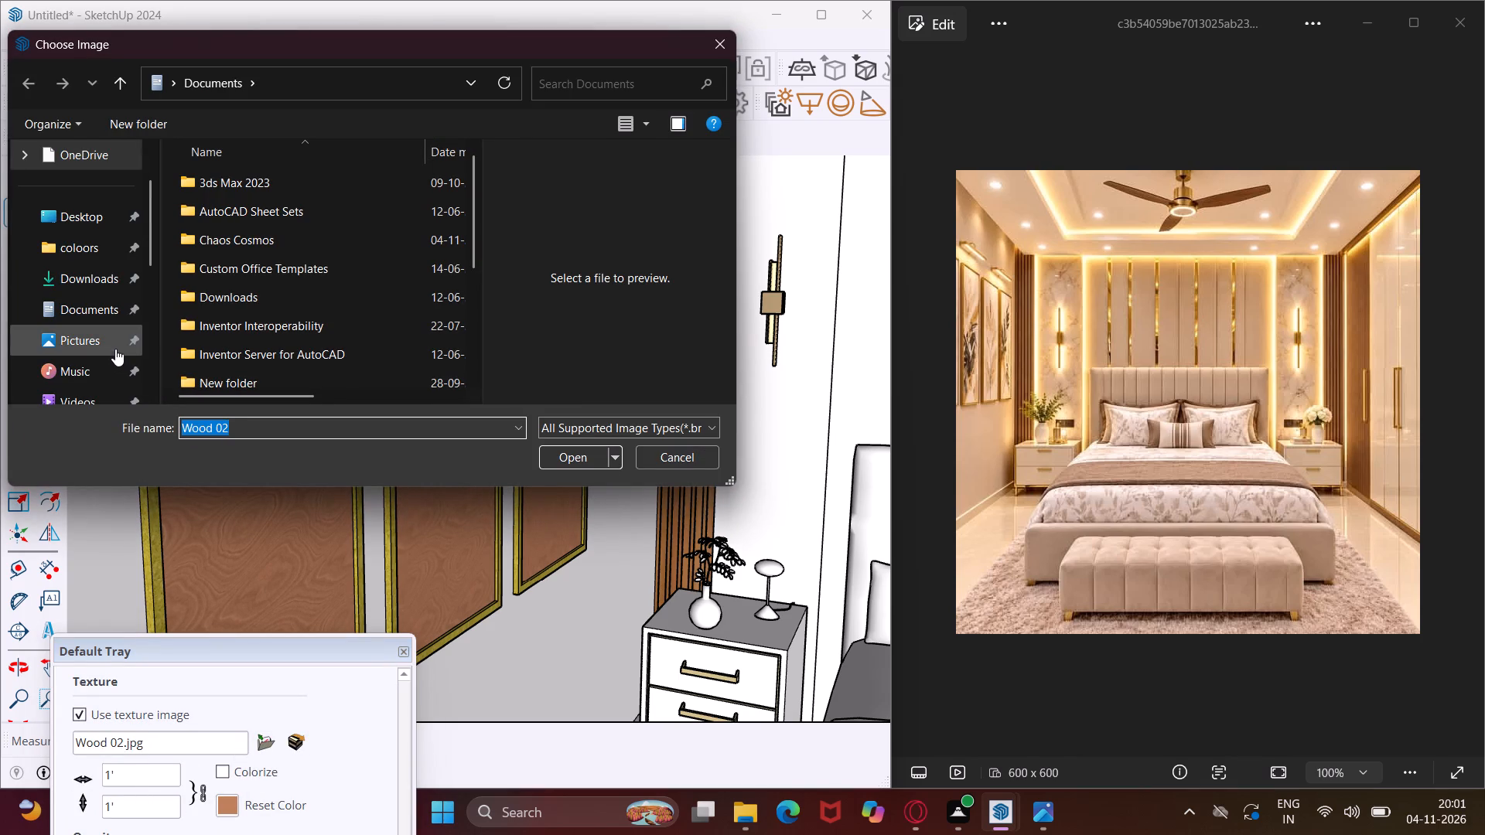
left_click(98, 222)
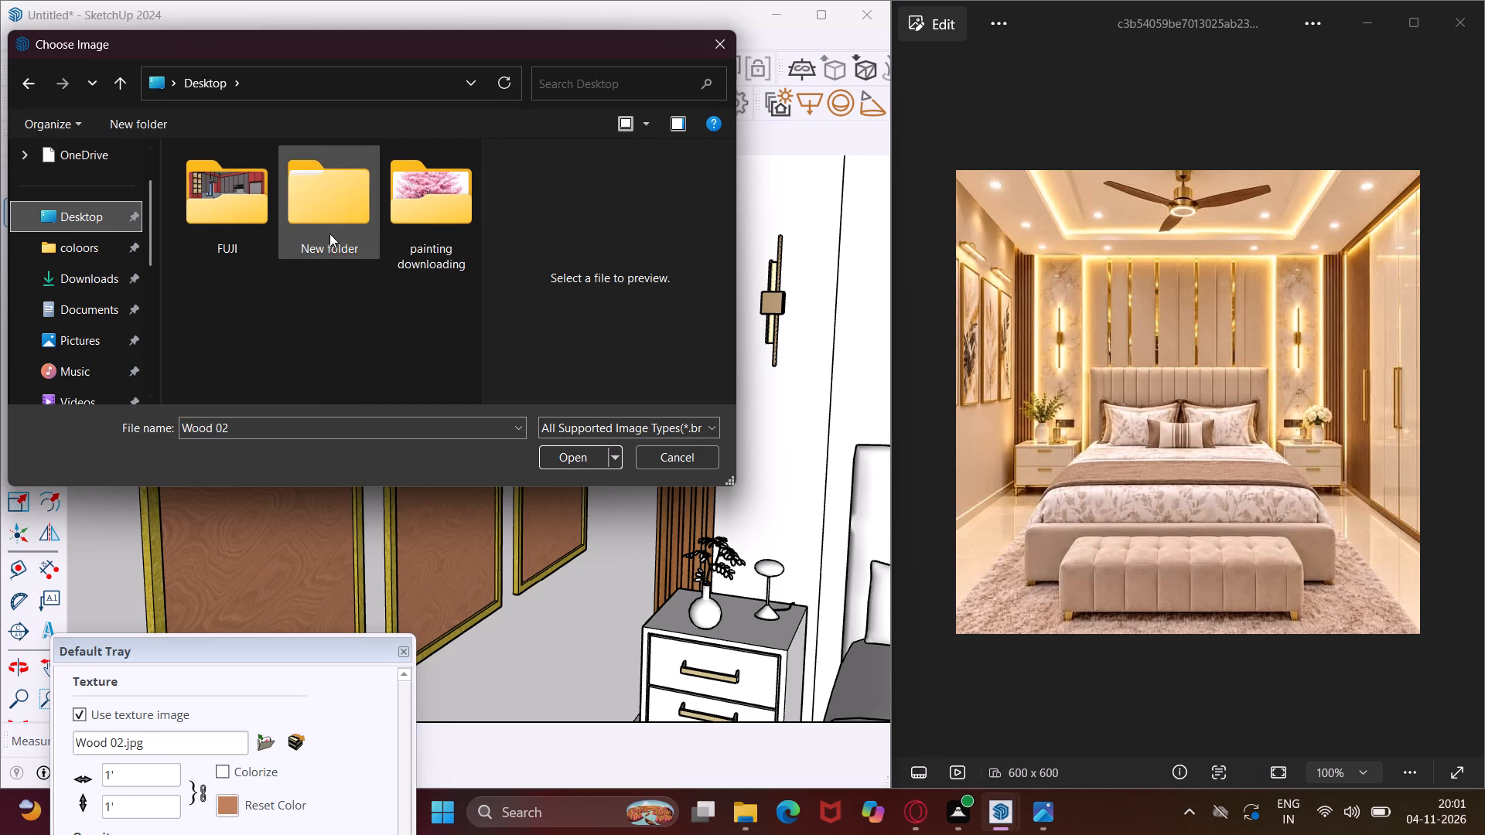
double_click(401, 219)
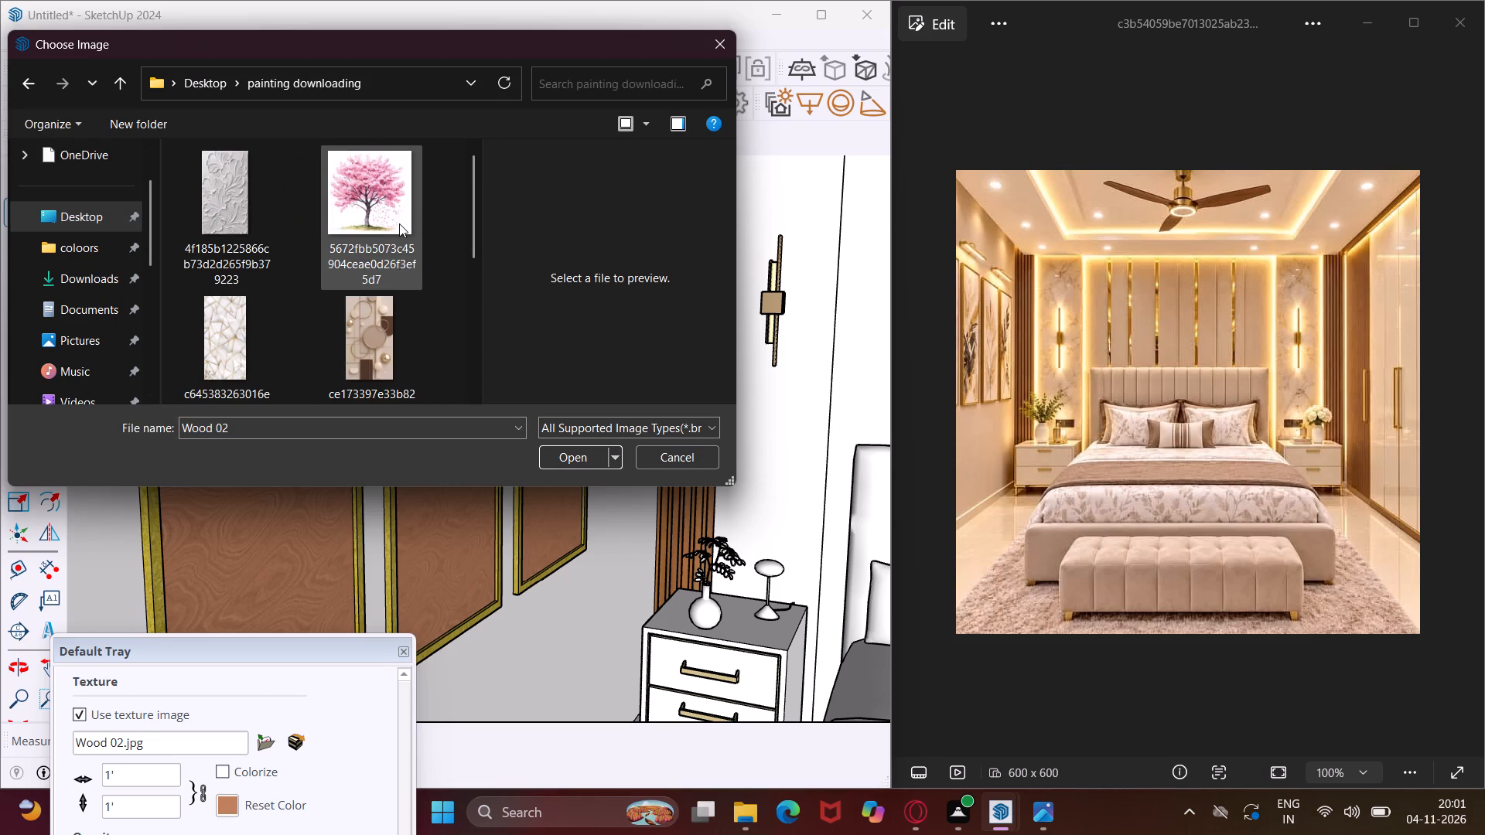
scroll(399, 223, "down", 2)
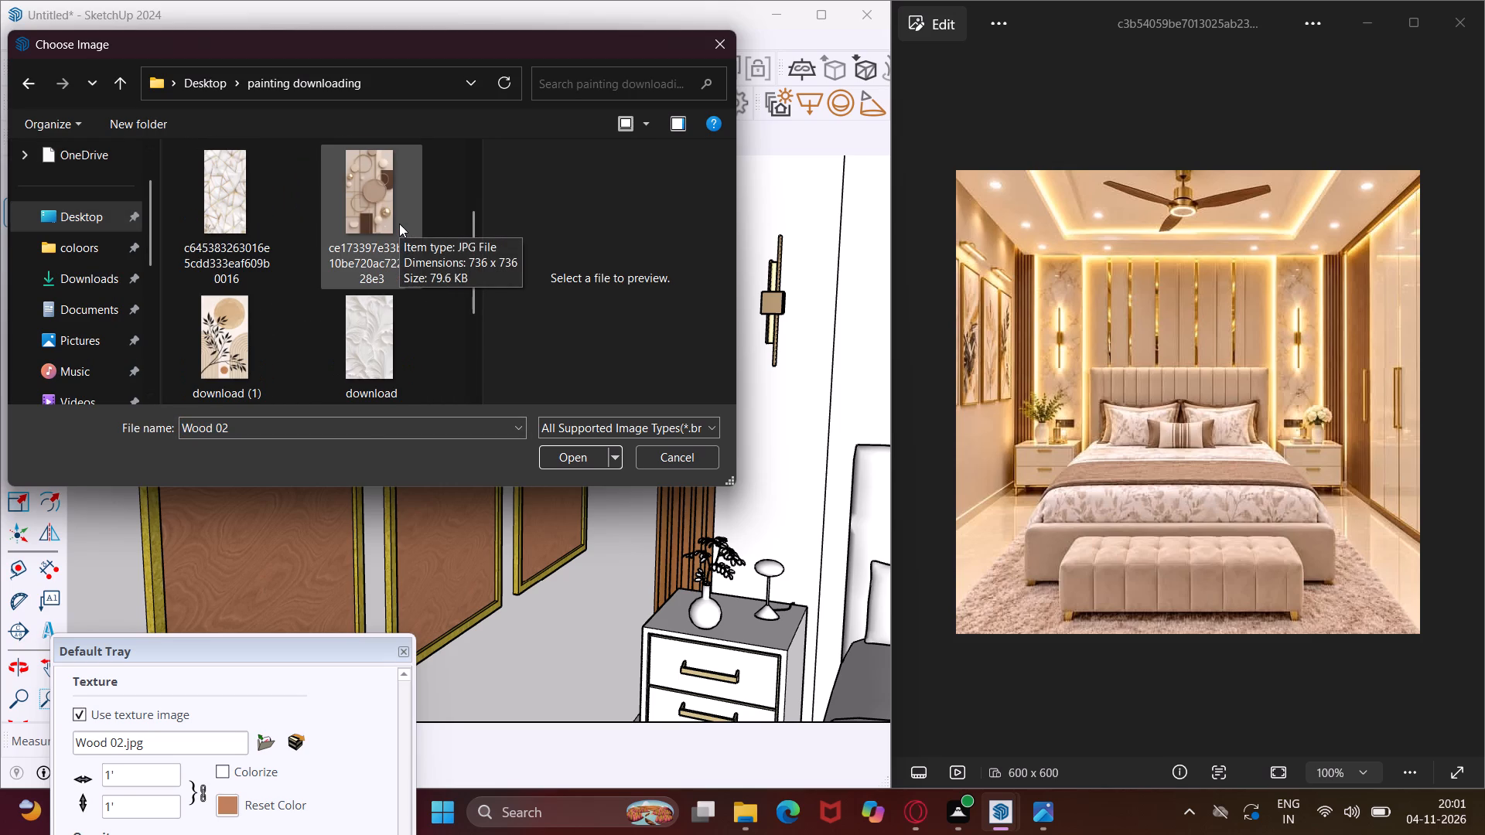
scroll(399, 223, "down", 2)
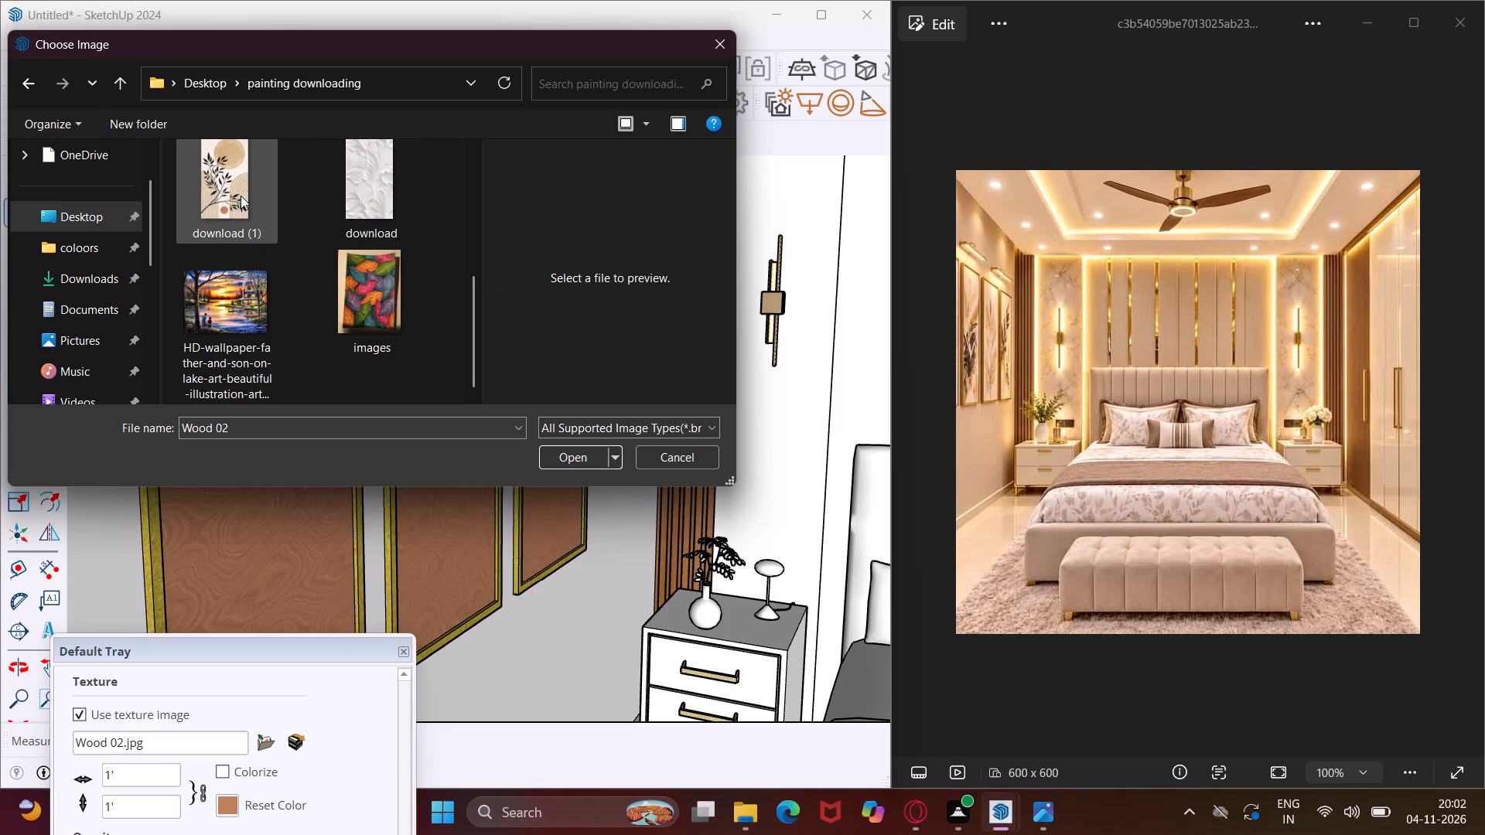
scroll(241, 196, "up", 3)
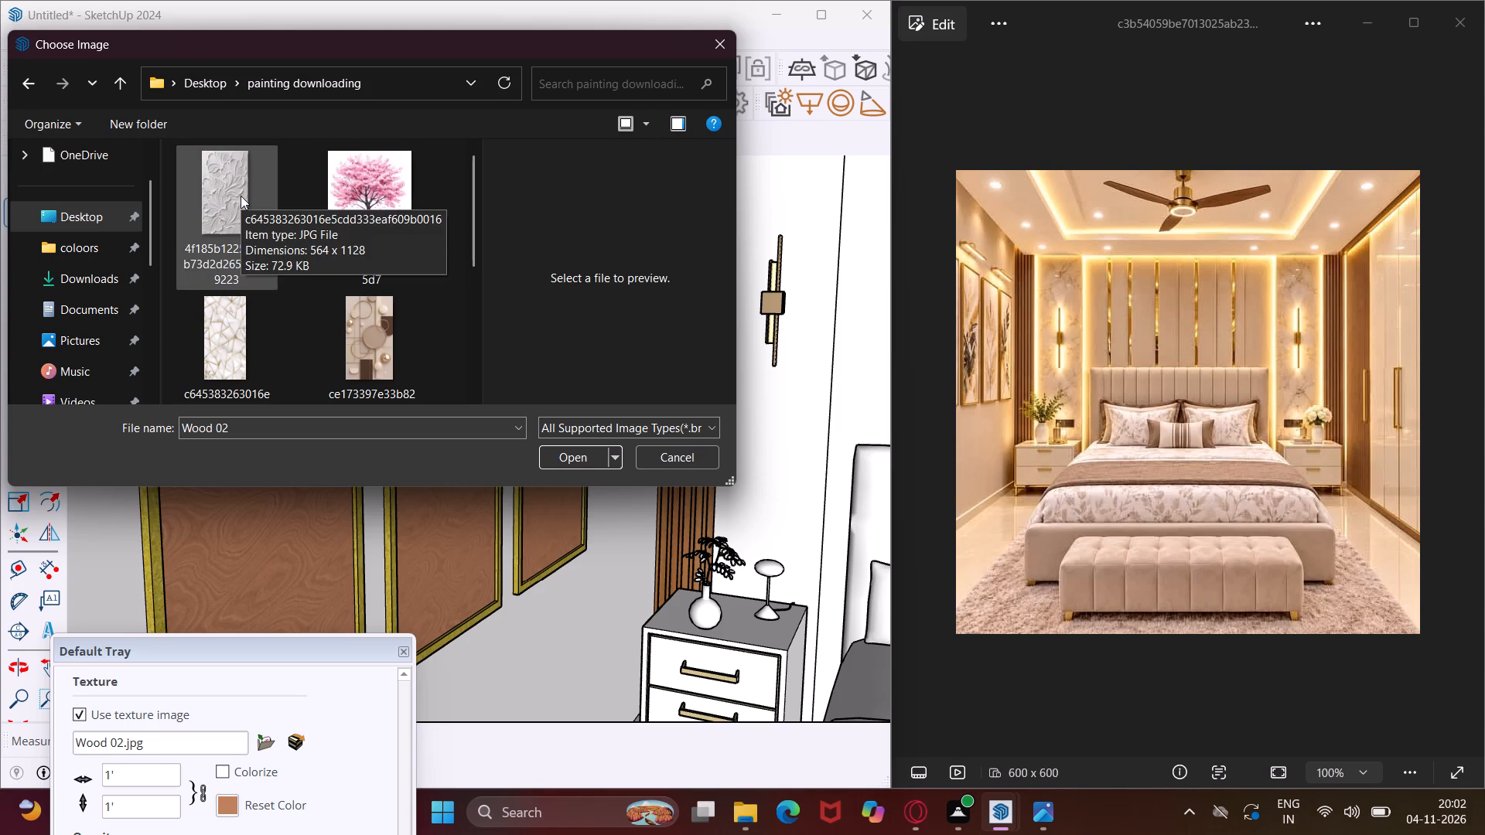
scroll(241, 196, "down", 3)
left_click(241, 197)
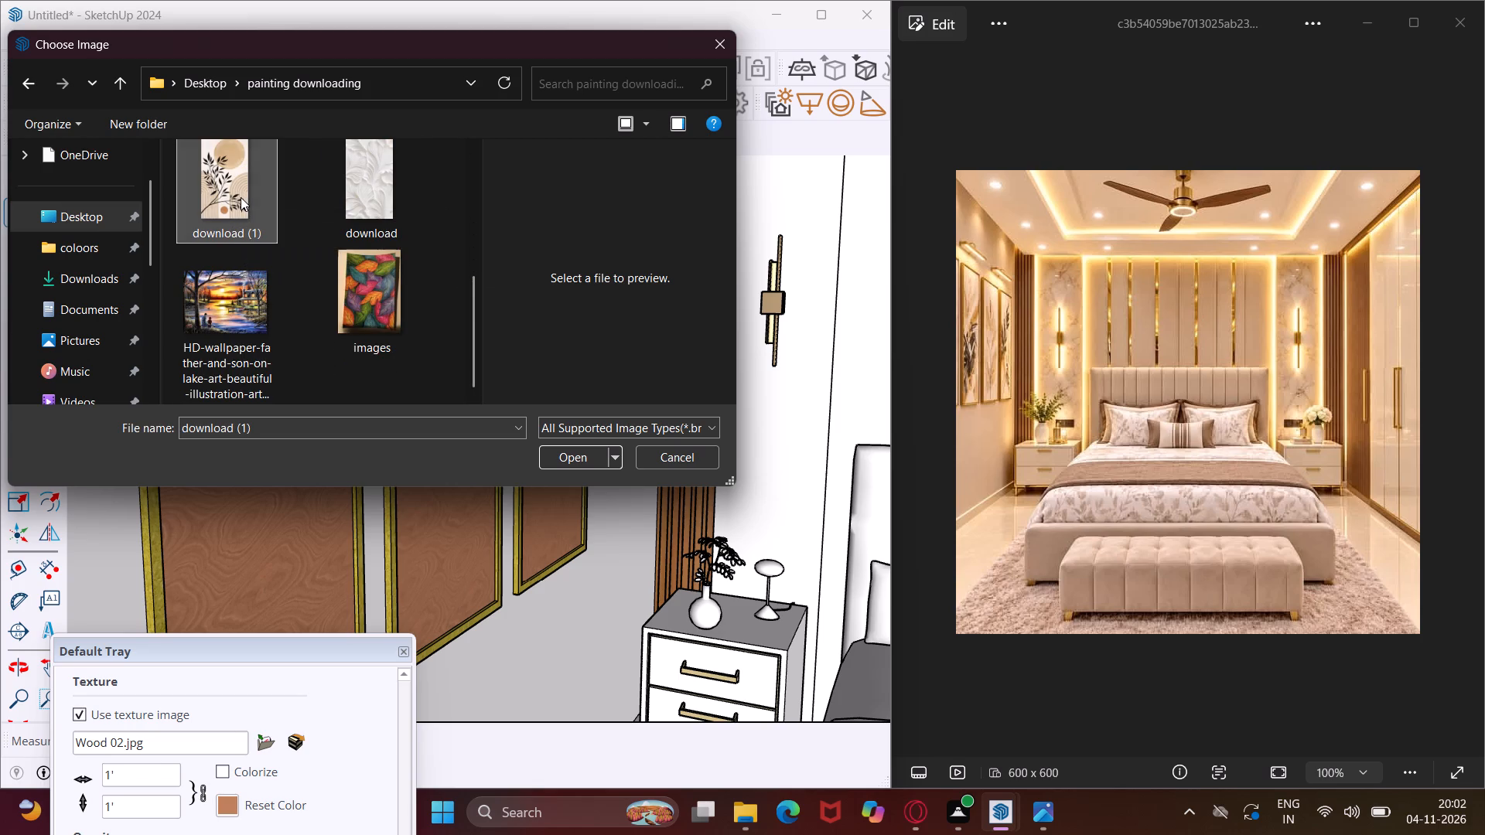
left_click(566, 452)
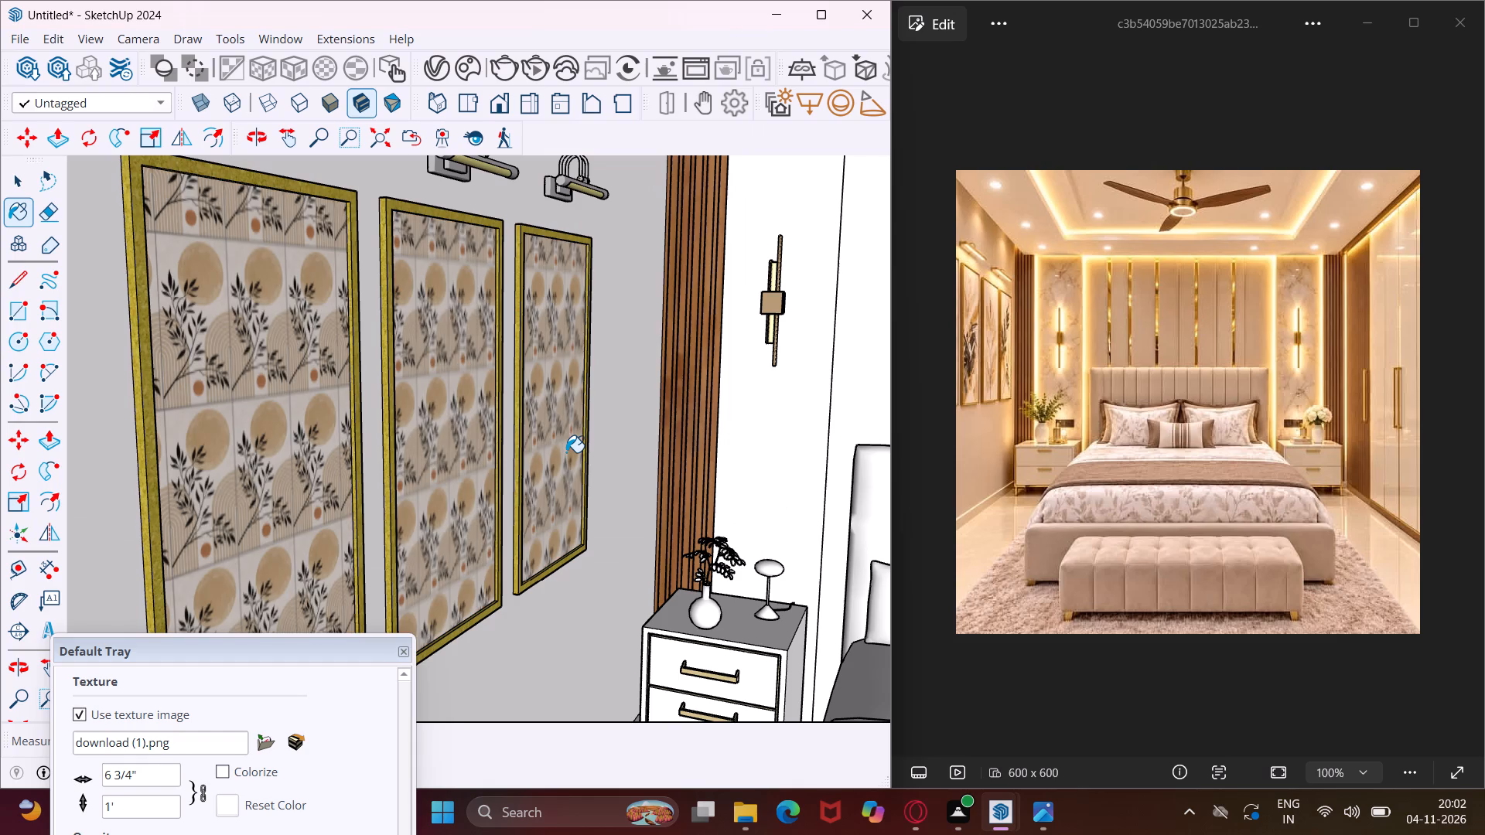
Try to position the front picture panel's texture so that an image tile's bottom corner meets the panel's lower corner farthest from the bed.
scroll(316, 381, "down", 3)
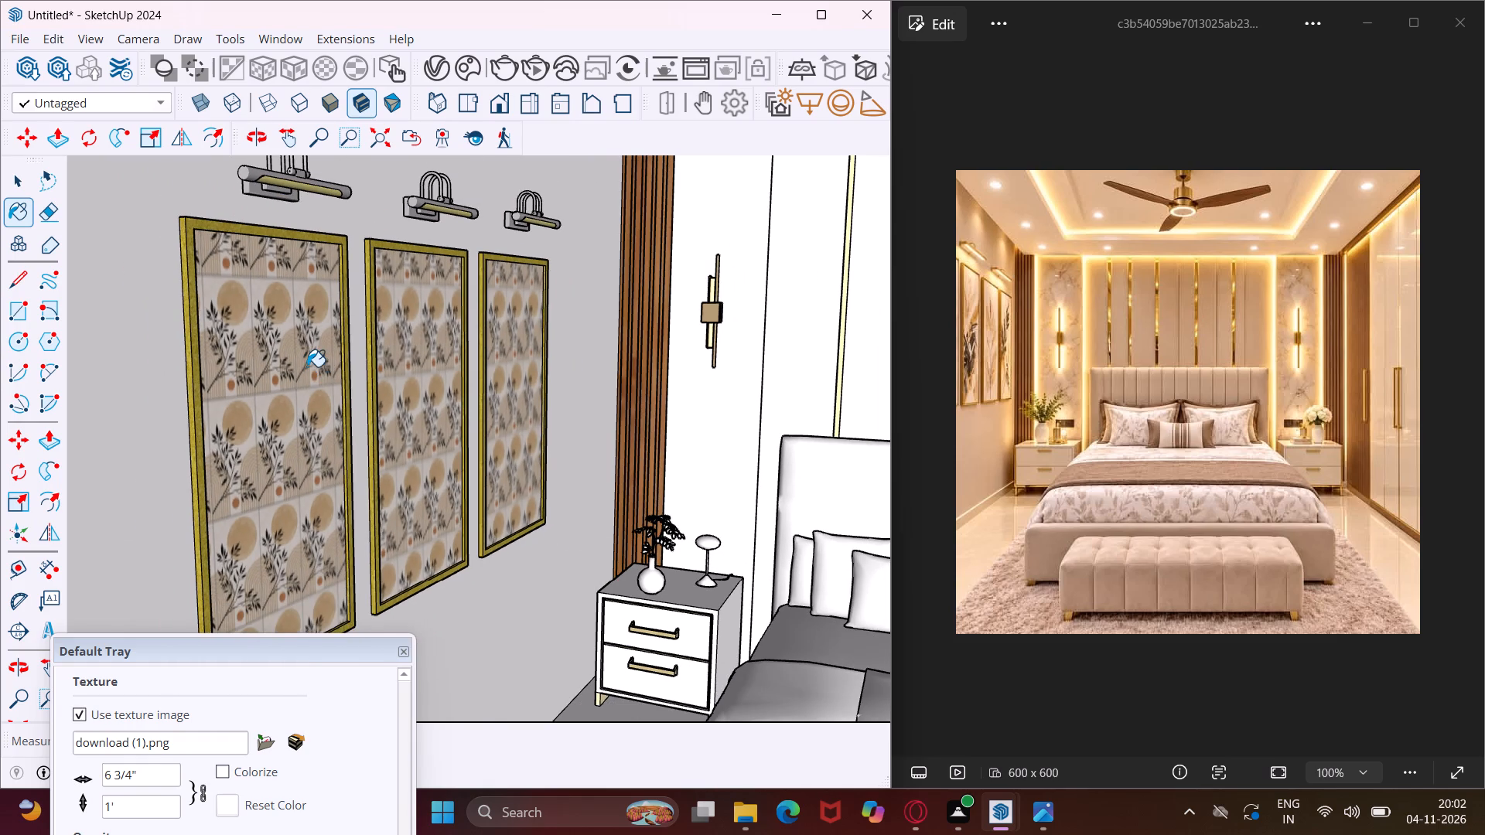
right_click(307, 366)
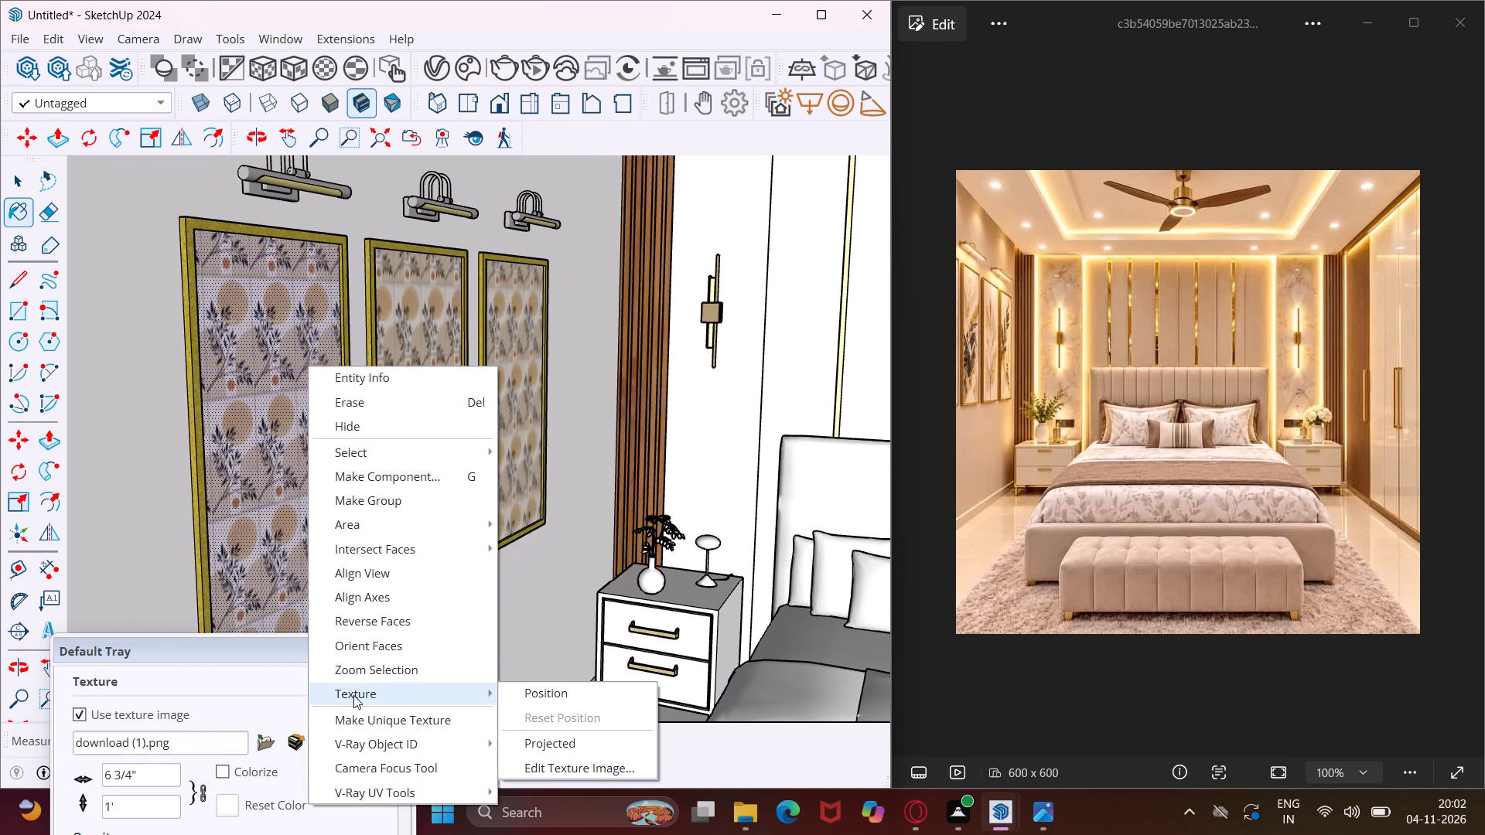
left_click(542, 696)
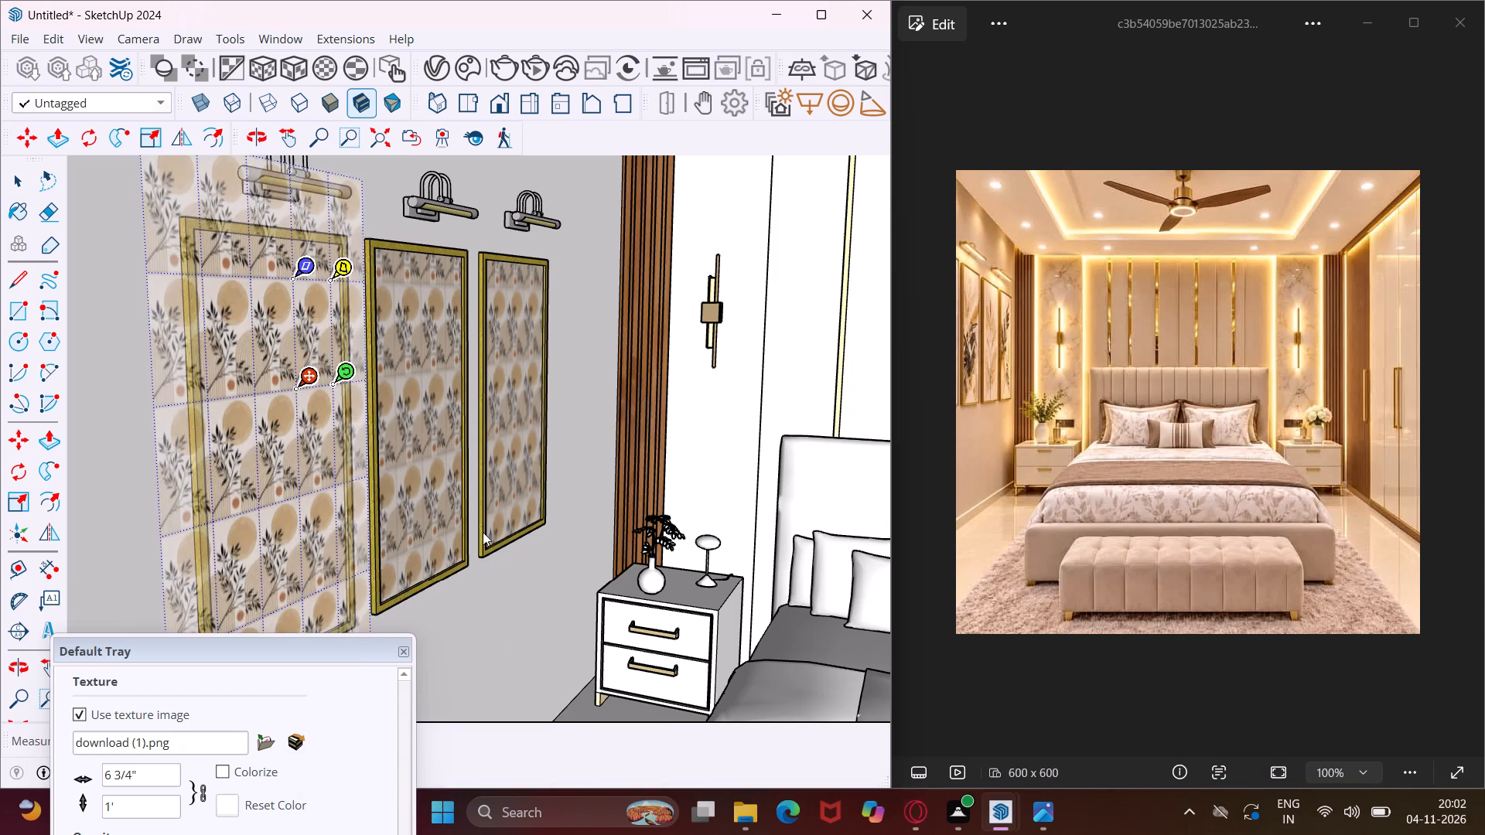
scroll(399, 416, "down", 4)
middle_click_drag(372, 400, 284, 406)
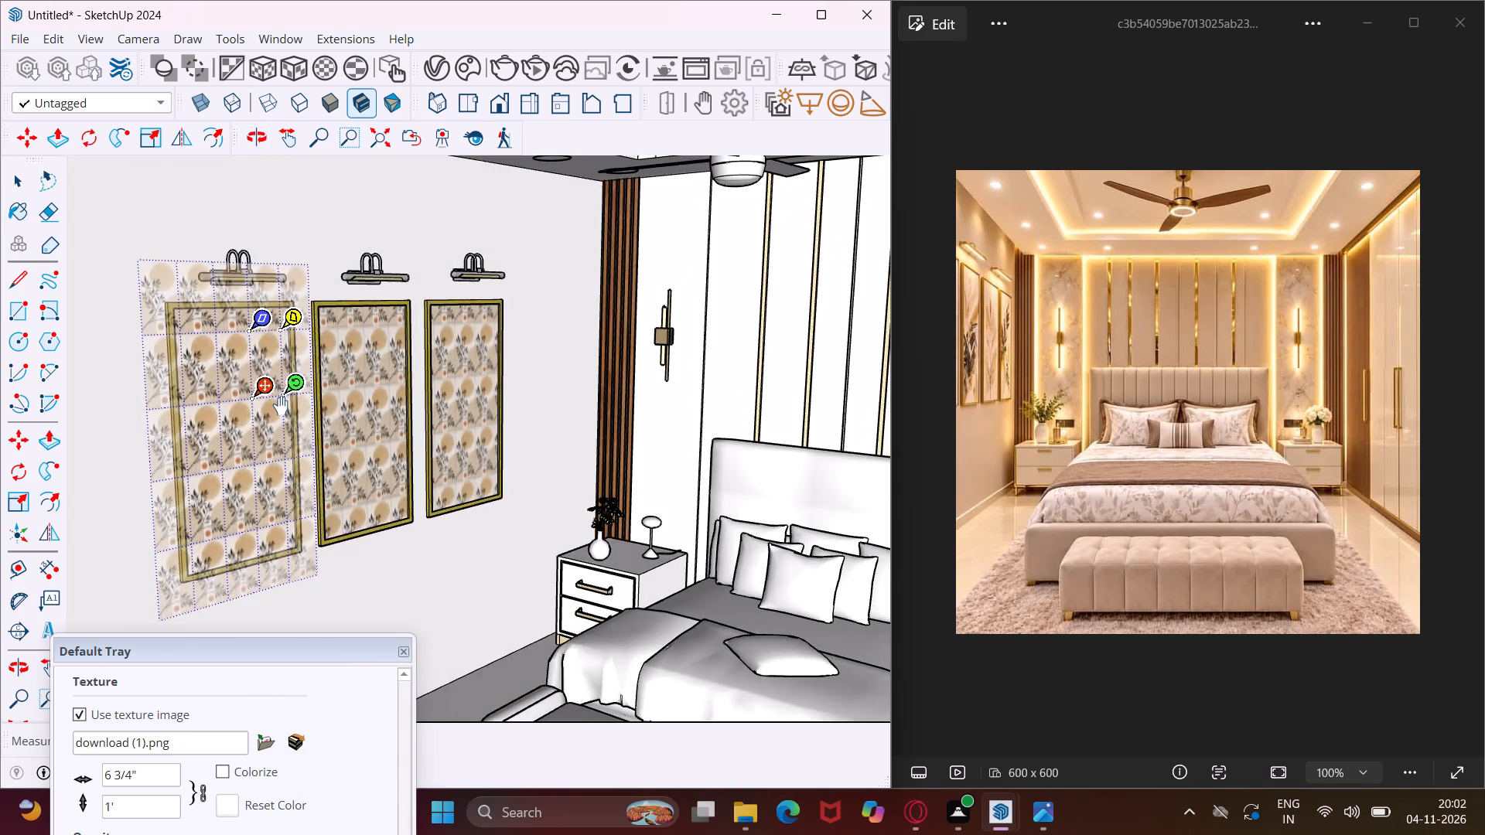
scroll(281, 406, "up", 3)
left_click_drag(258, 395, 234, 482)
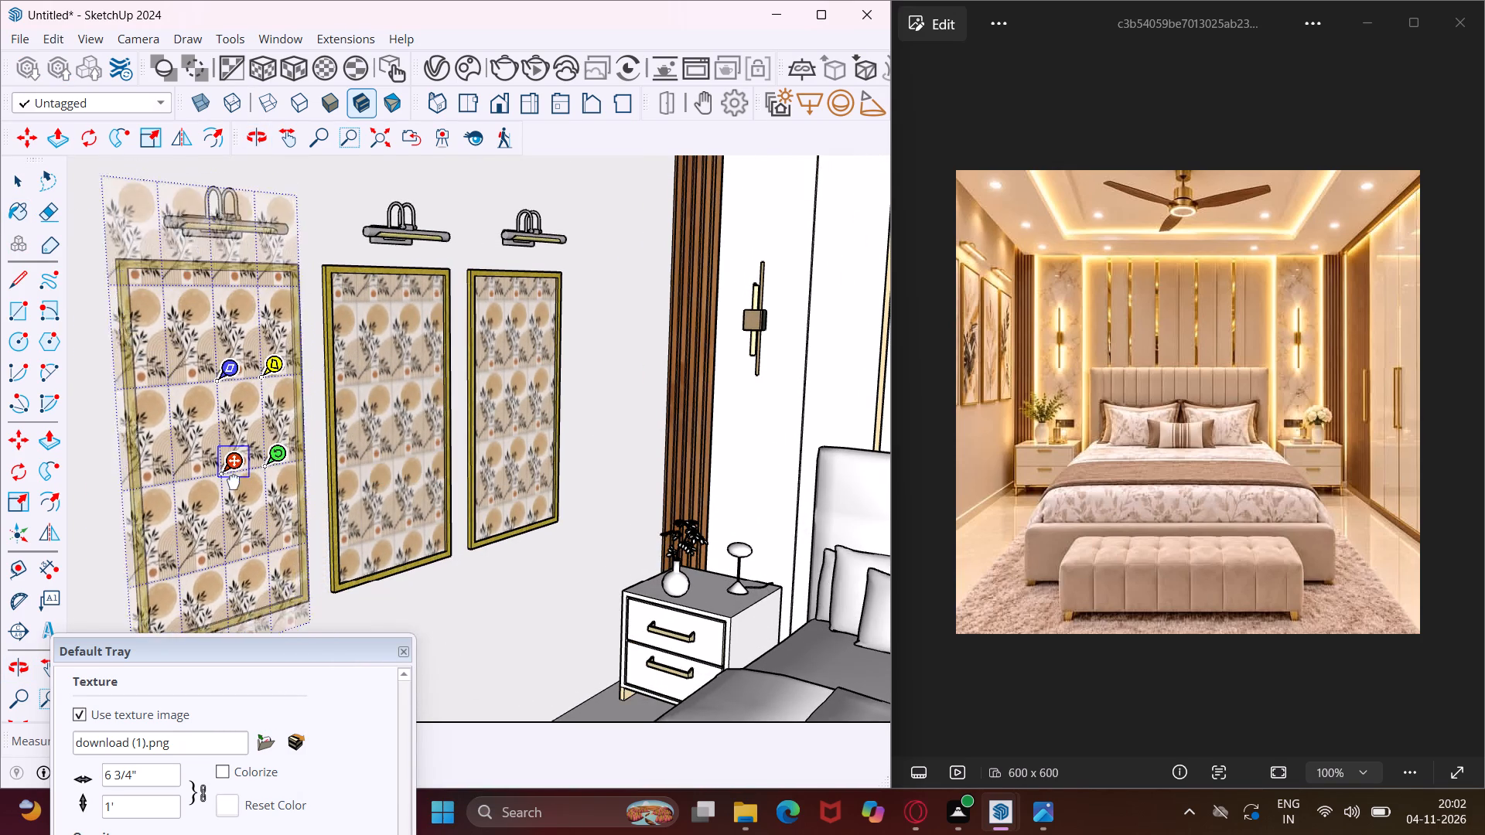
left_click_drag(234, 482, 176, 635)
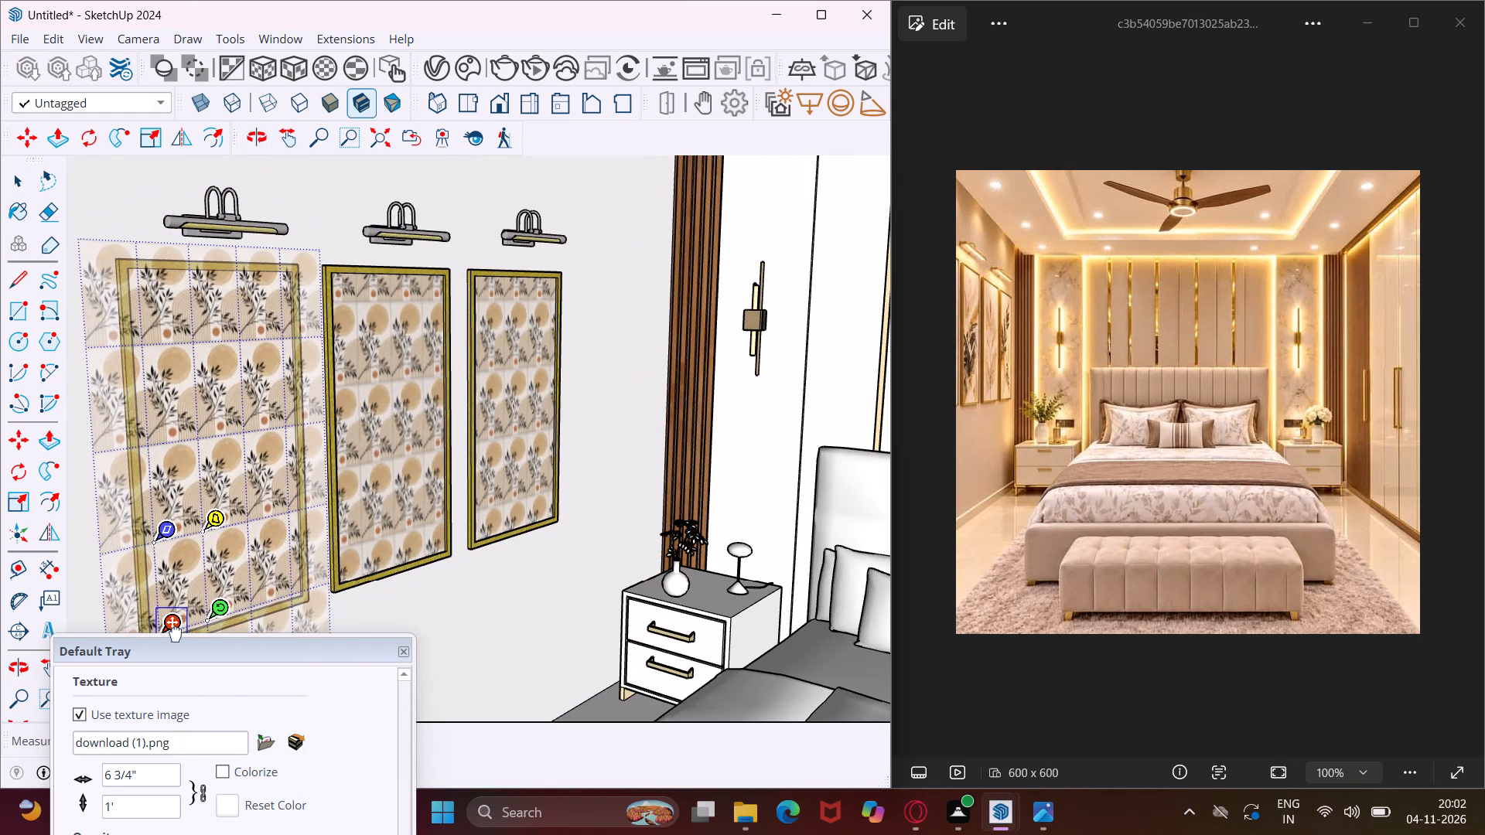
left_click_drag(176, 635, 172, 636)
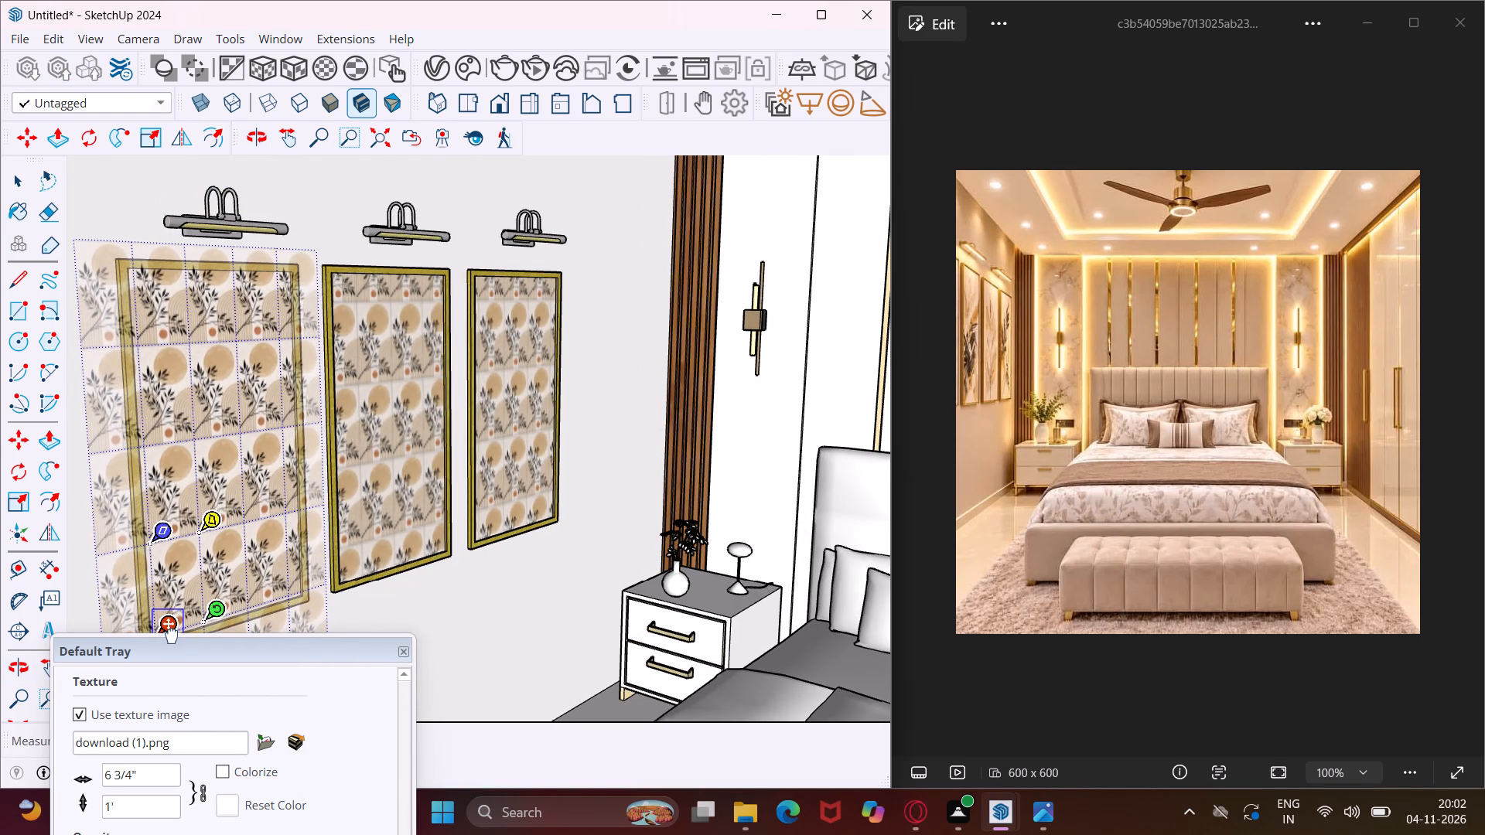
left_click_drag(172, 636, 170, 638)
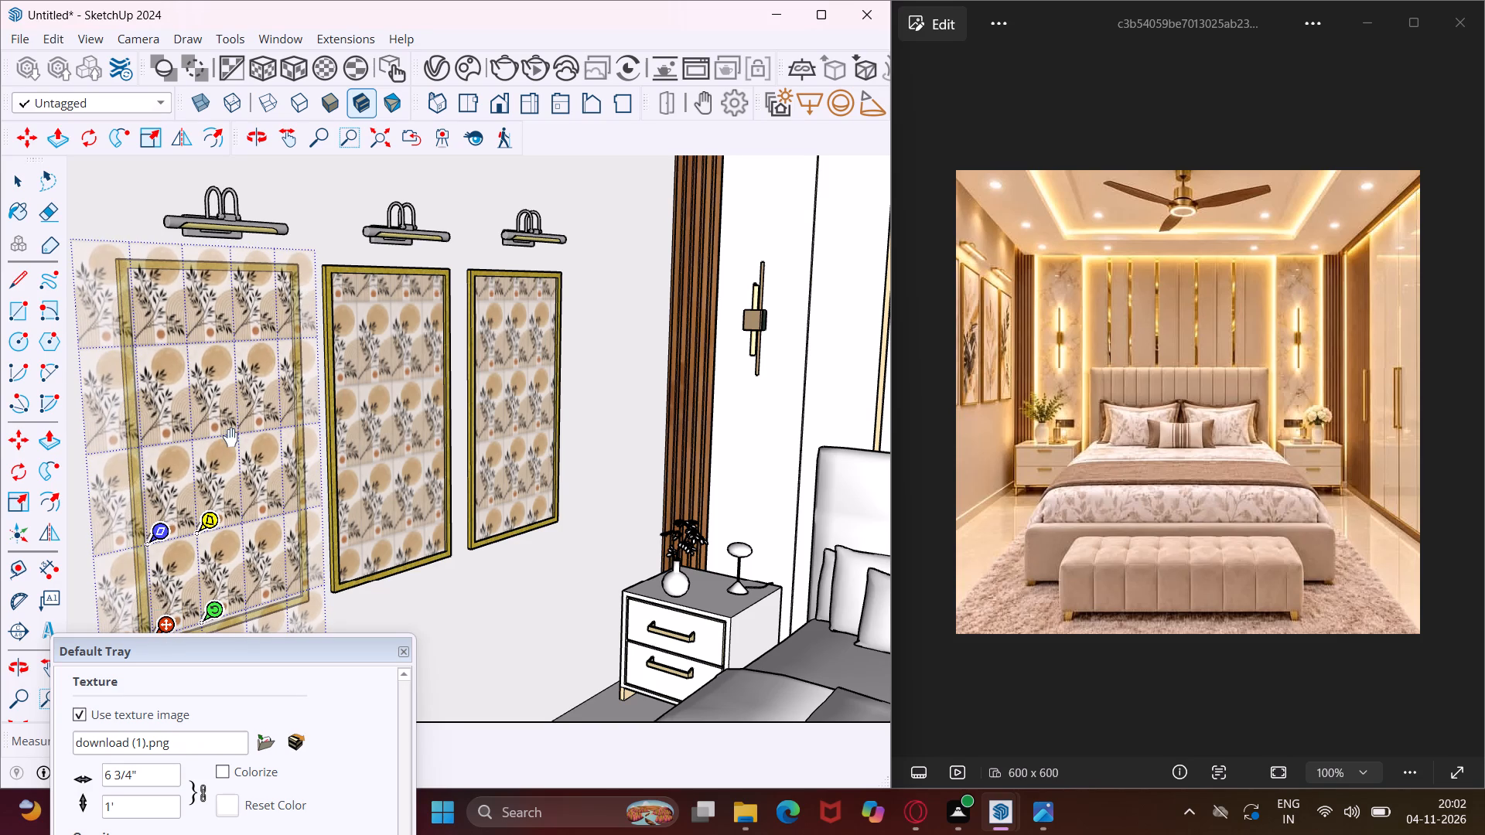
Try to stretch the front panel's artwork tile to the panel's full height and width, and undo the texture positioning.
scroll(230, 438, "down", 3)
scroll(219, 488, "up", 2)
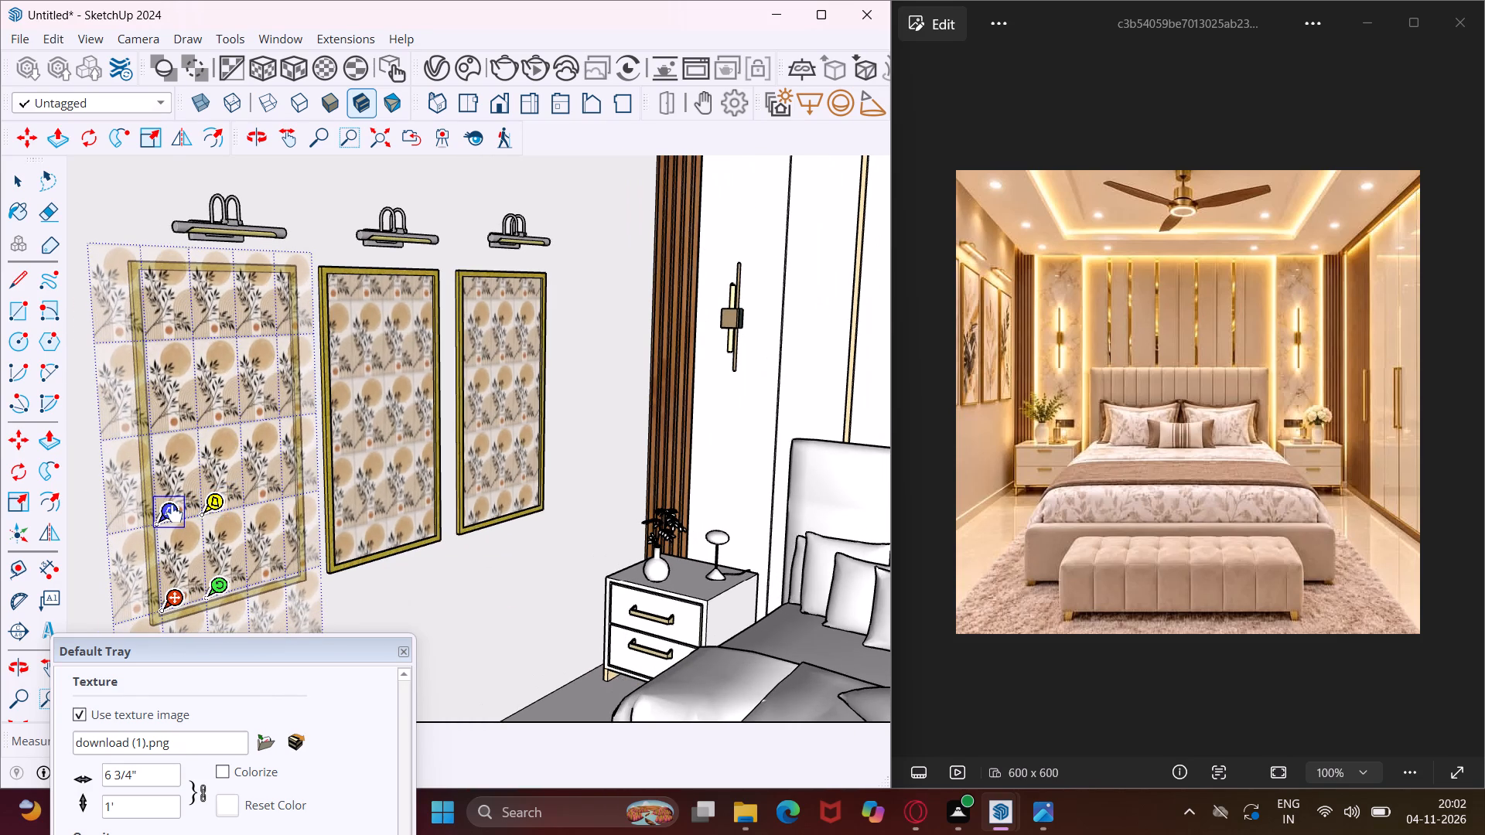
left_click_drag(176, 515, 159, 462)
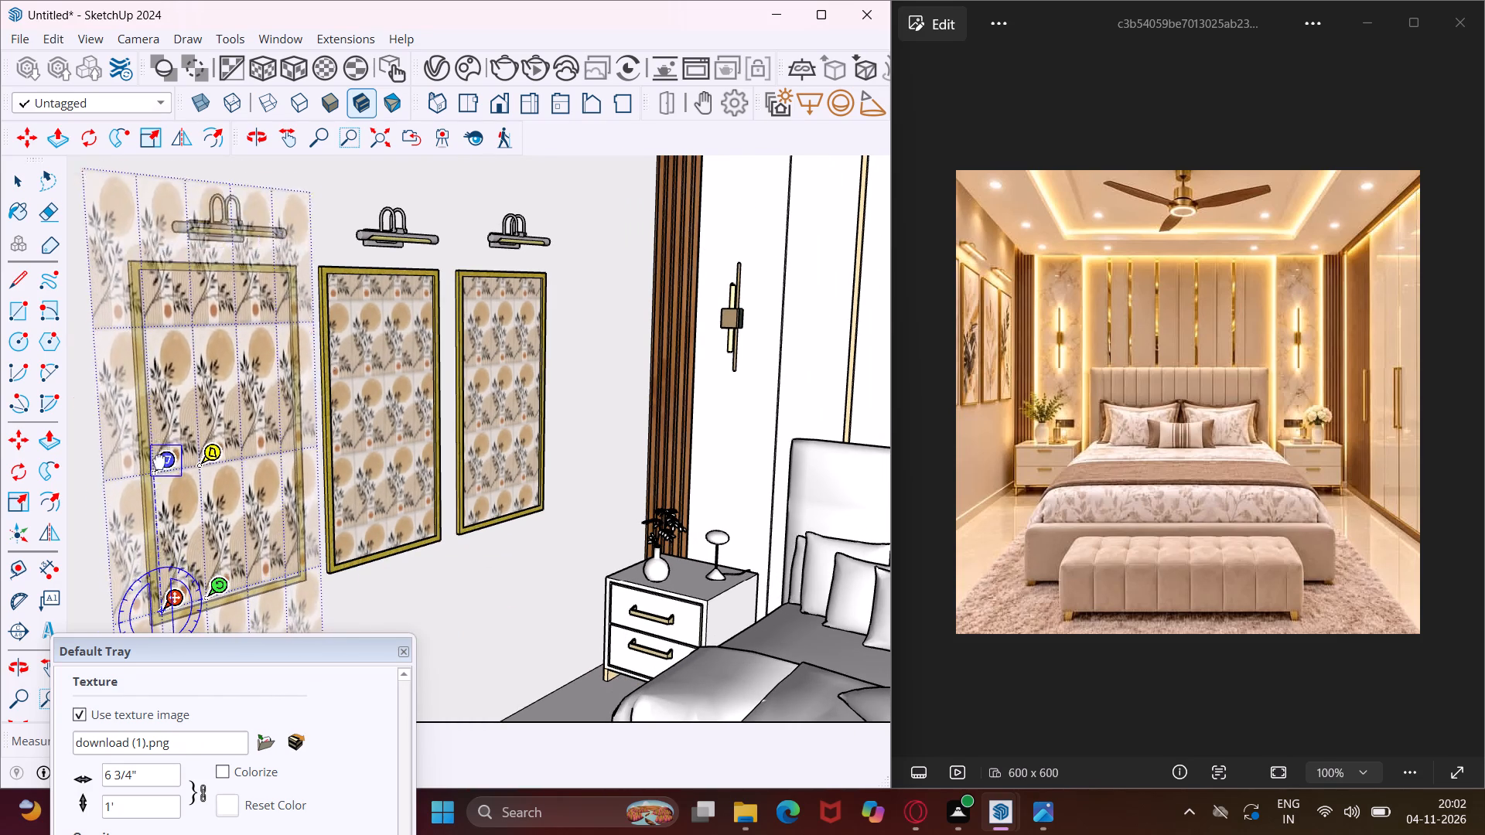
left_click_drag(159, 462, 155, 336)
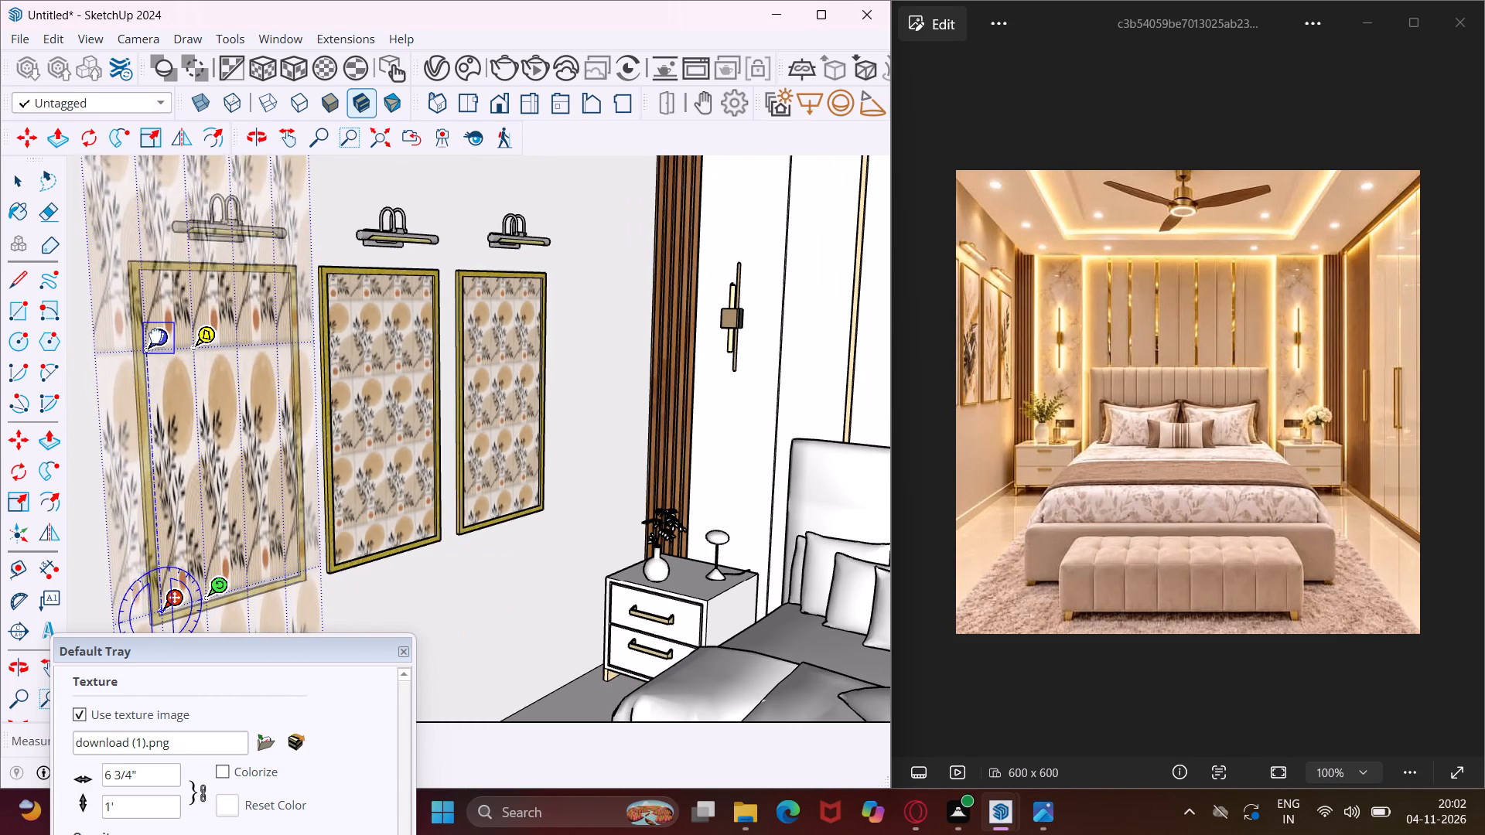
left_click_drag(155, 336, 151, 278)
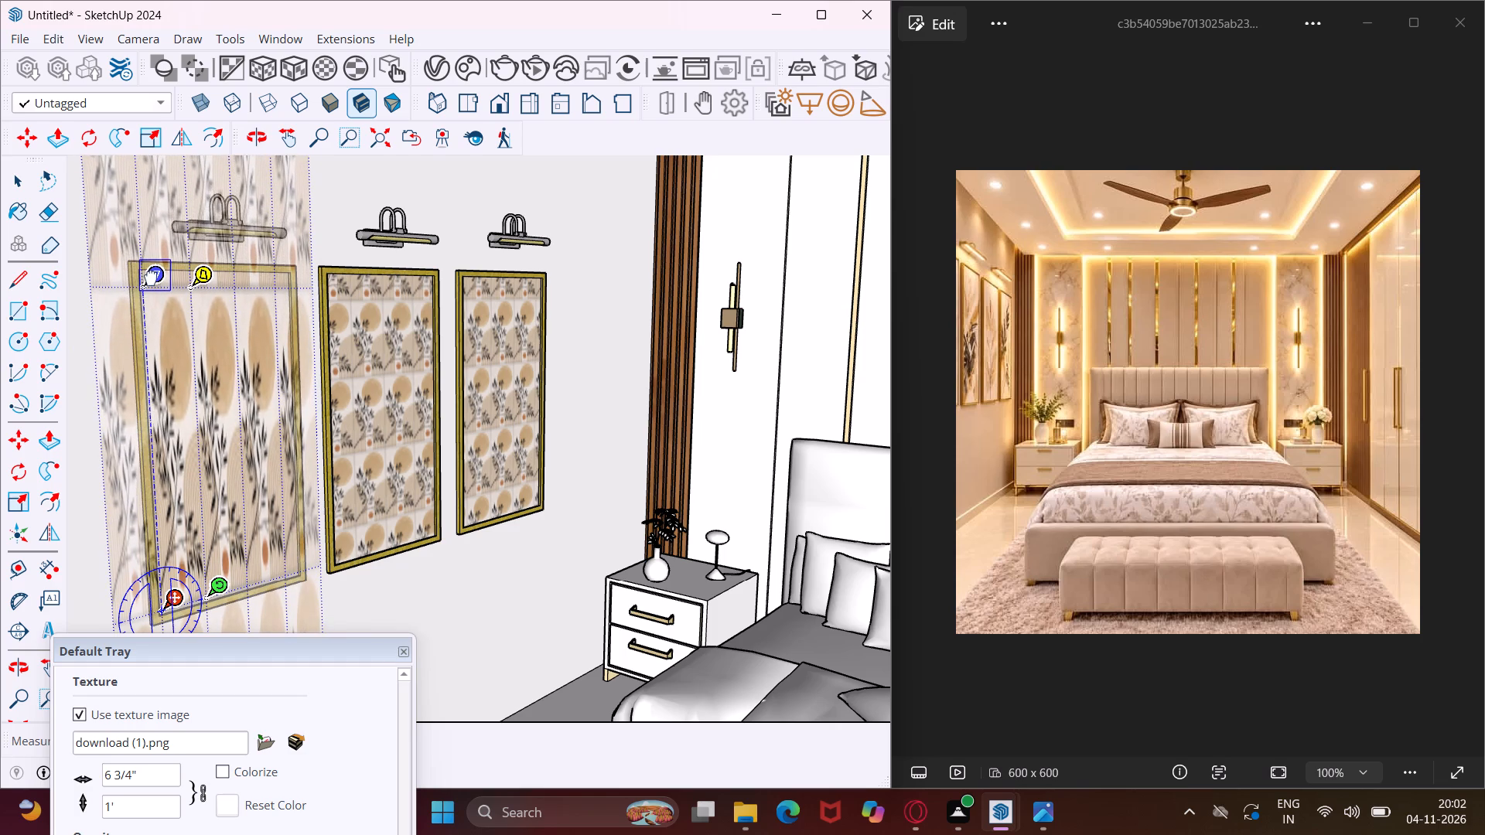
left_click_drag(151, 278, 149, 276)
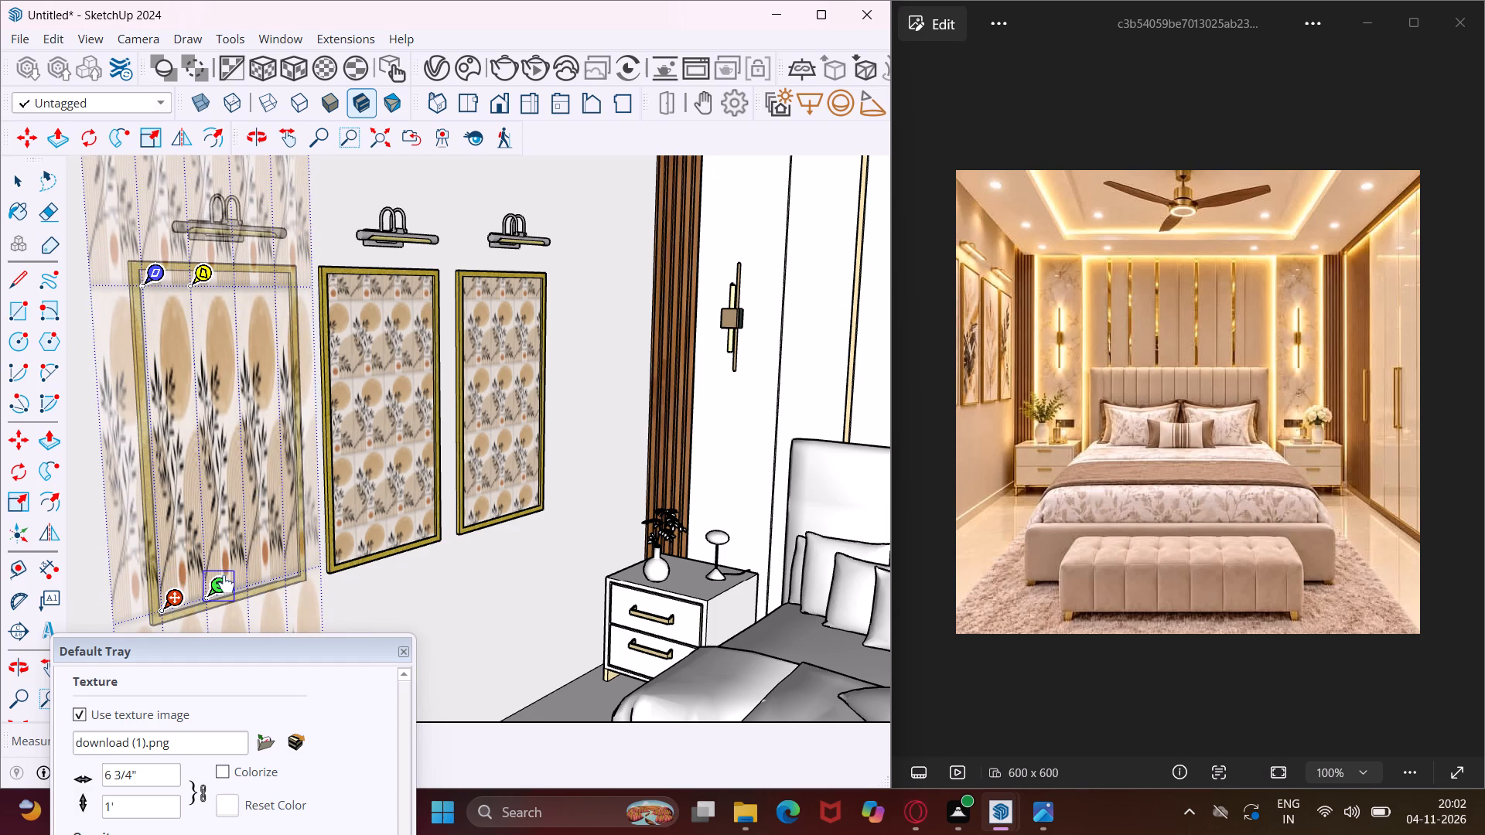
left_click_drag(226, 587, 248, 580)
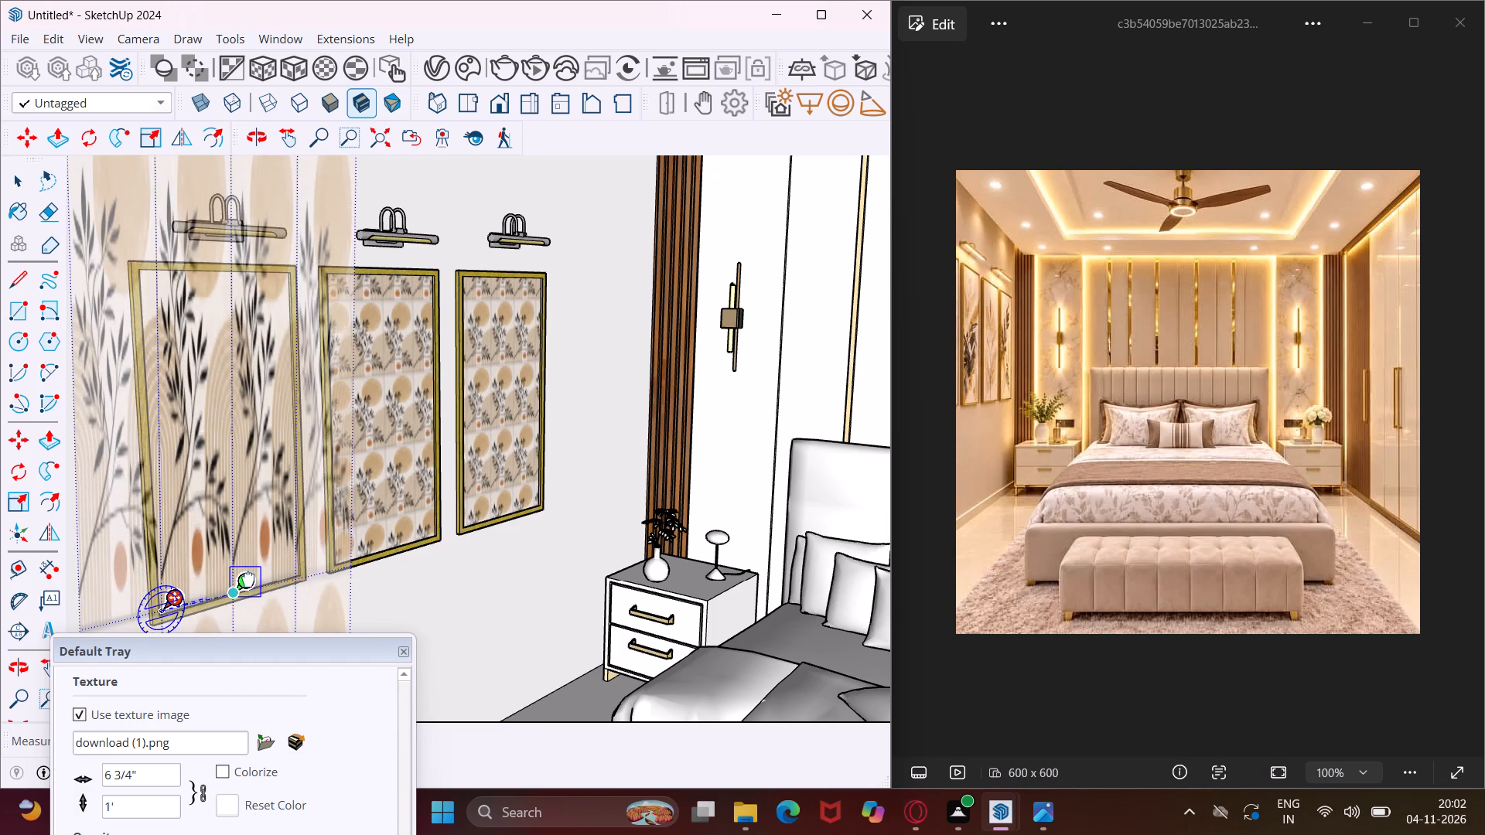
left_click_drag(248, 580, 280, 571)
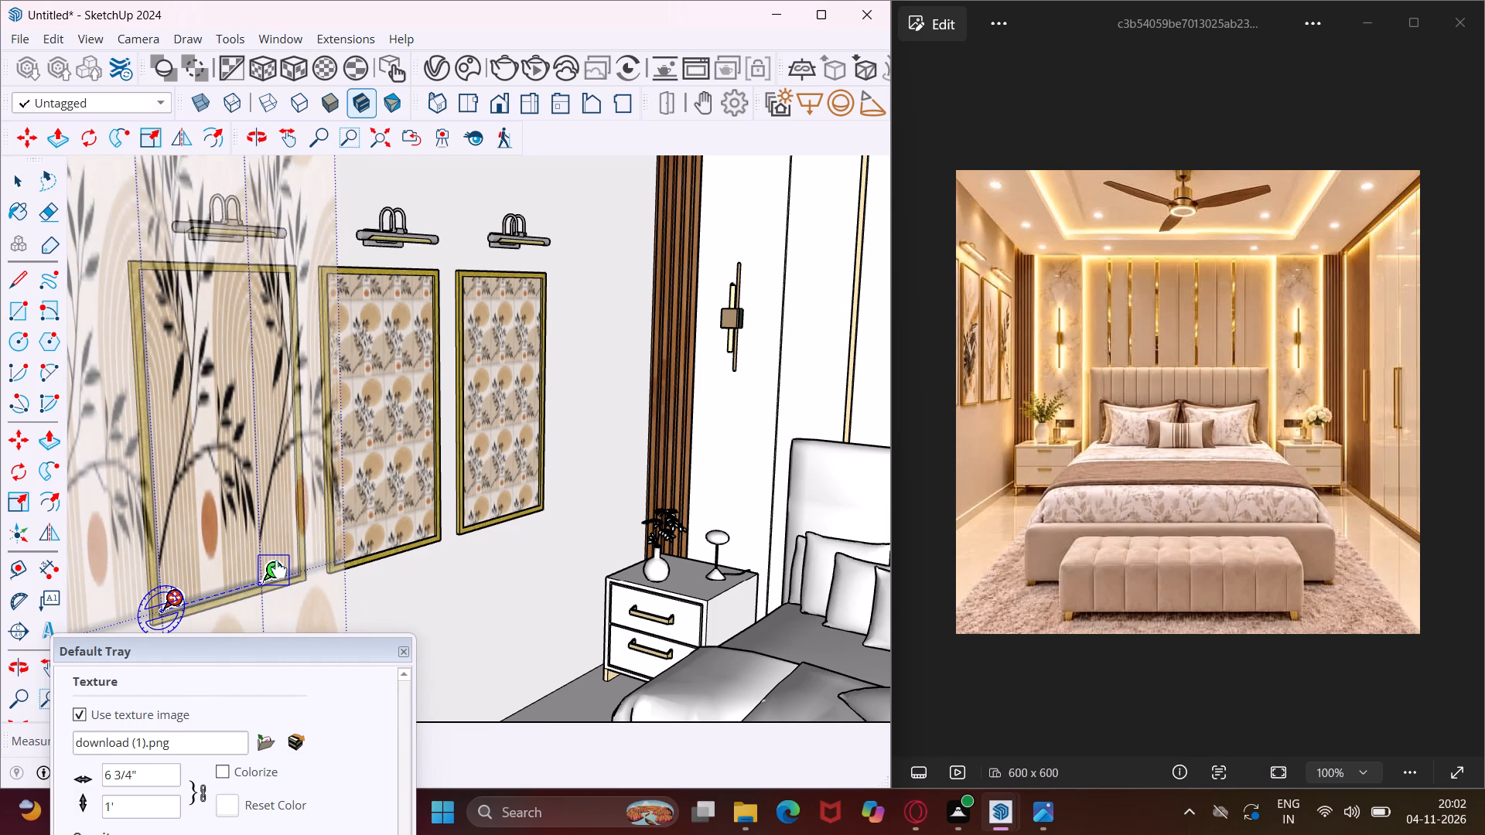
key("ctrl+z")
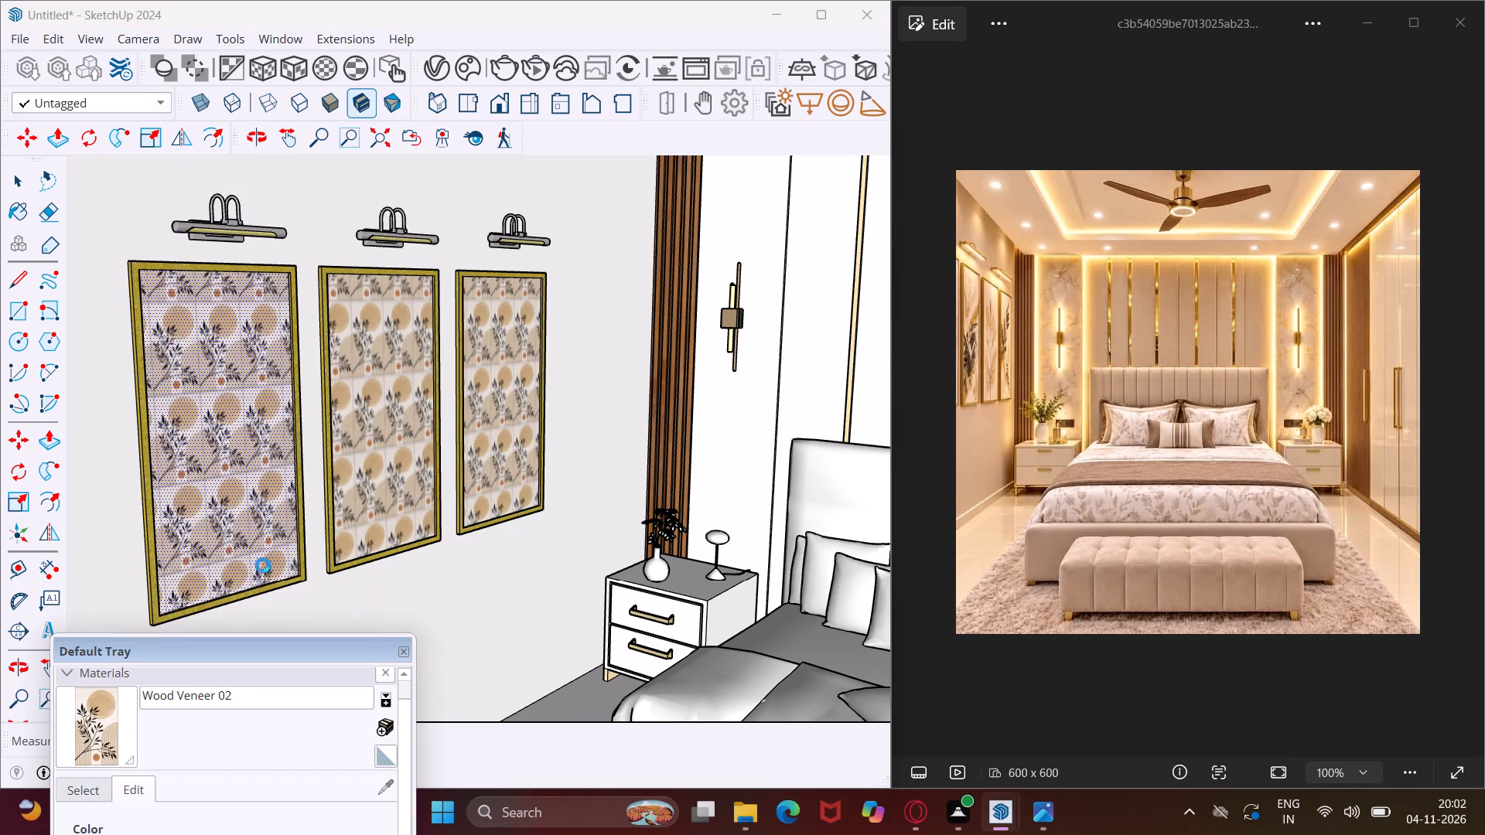
Position and scale the texture on the front picture panel so a single artwork tile fills the whole frame.
right_click(188, 401)
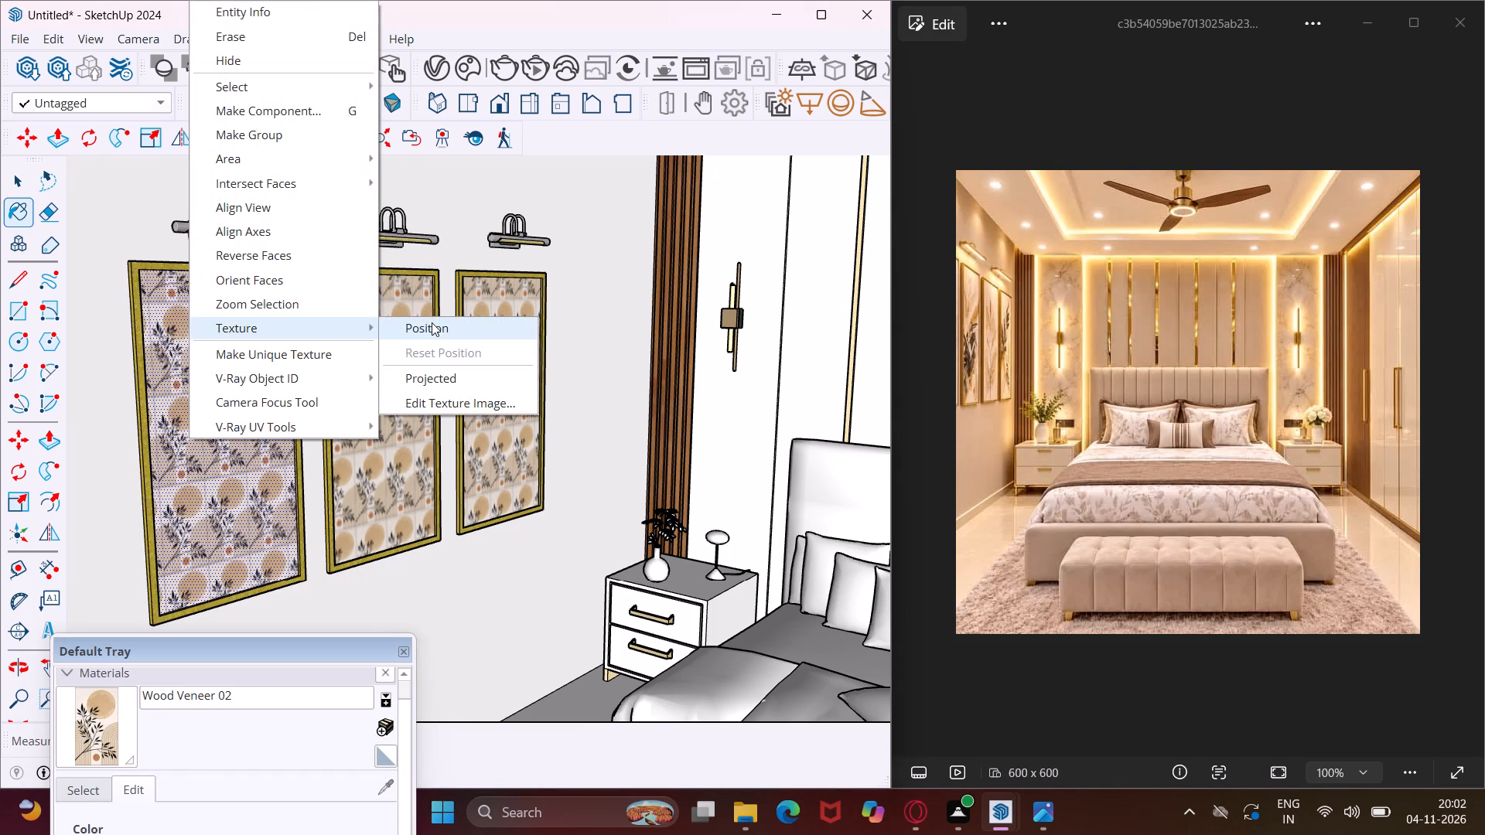
left_click(432, 323)
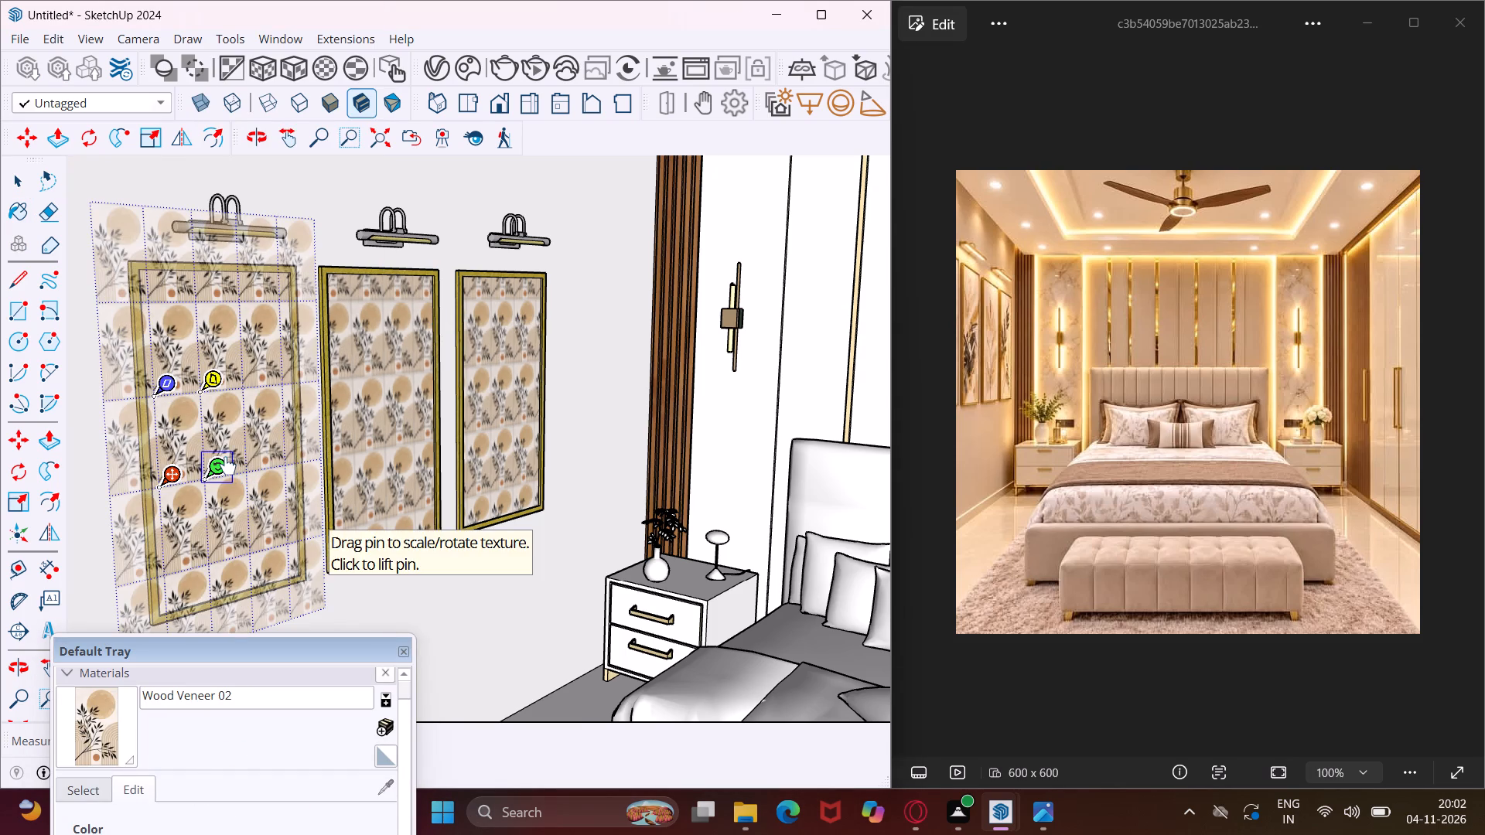
left_click_drag(229, 467, 269, 457)
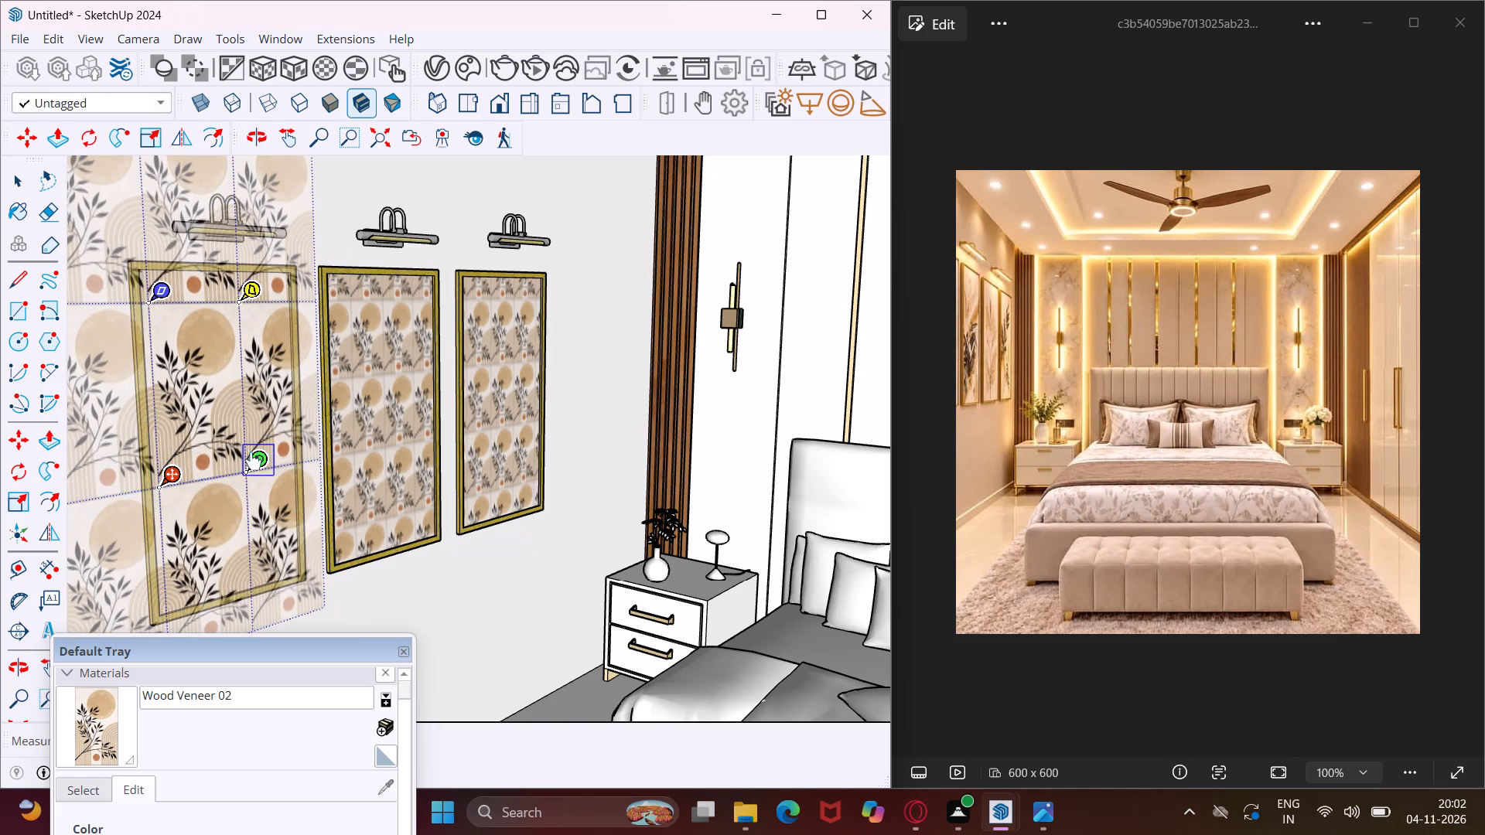
left_click_drag(178, 490, 181, 578)
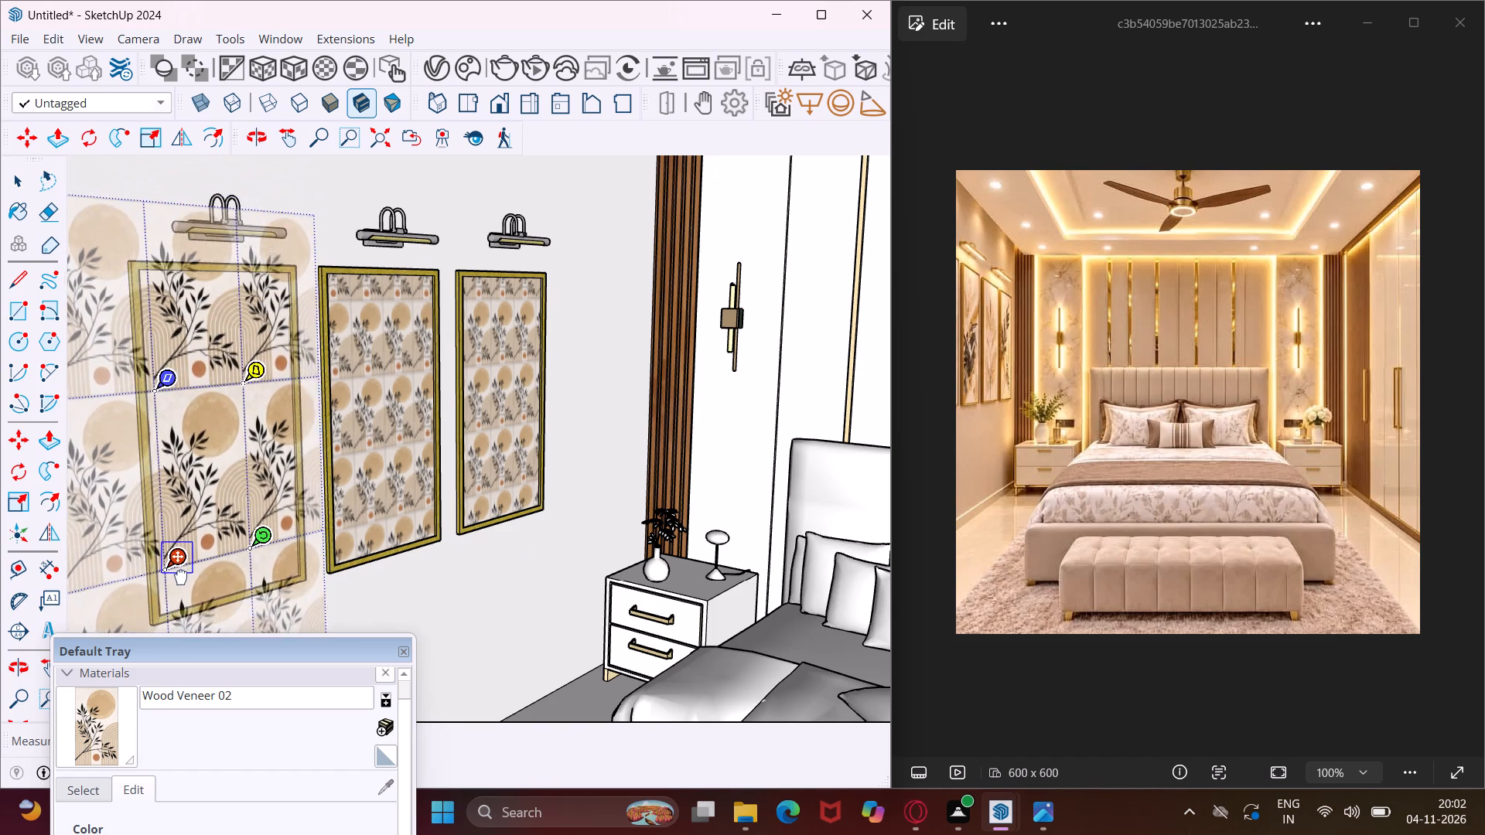
left_click_drag(181, 578, 177, 613)
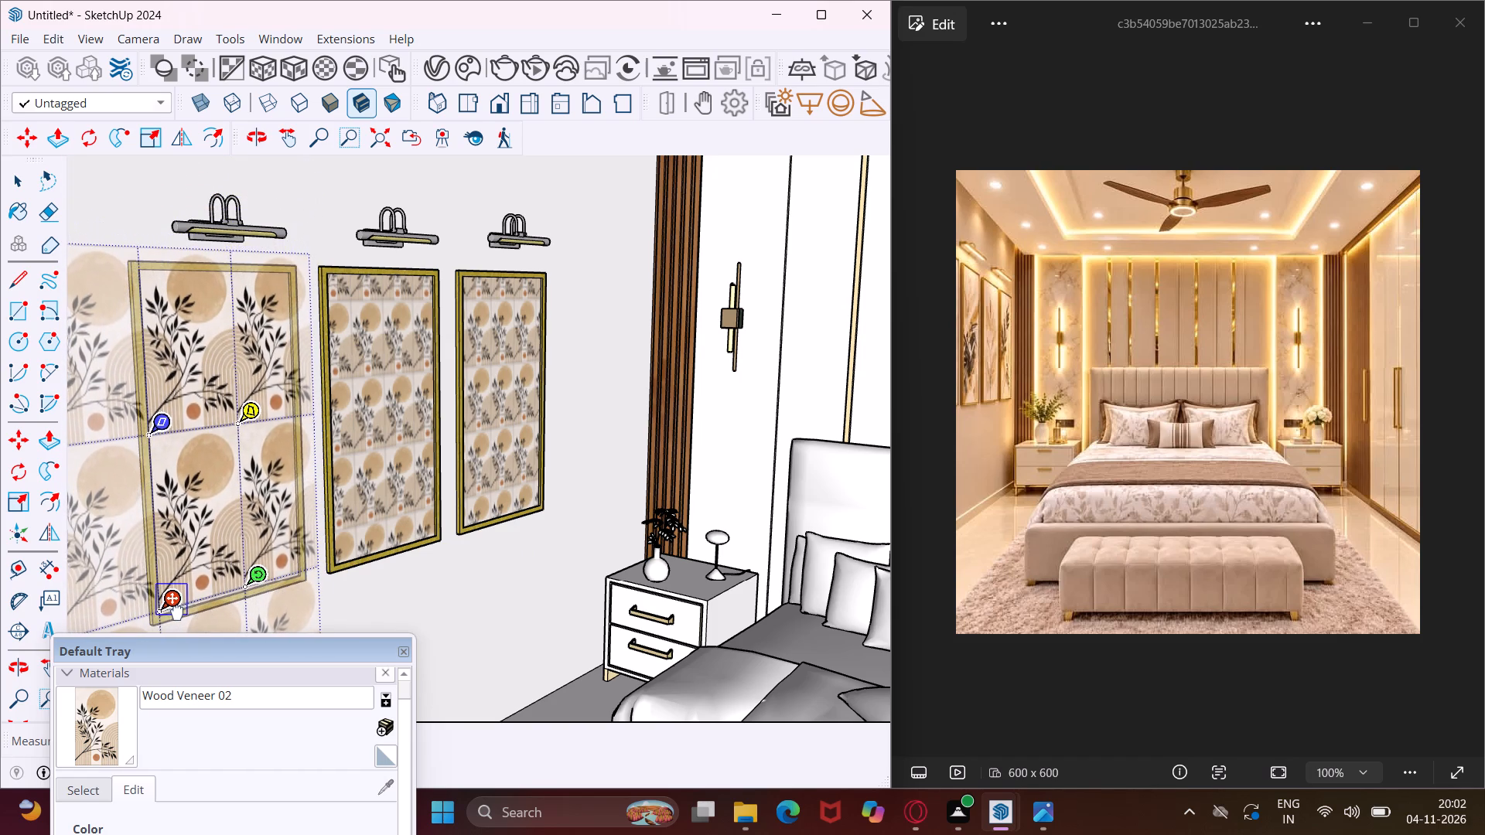
left_click_drag(177, 613, 177, 614)
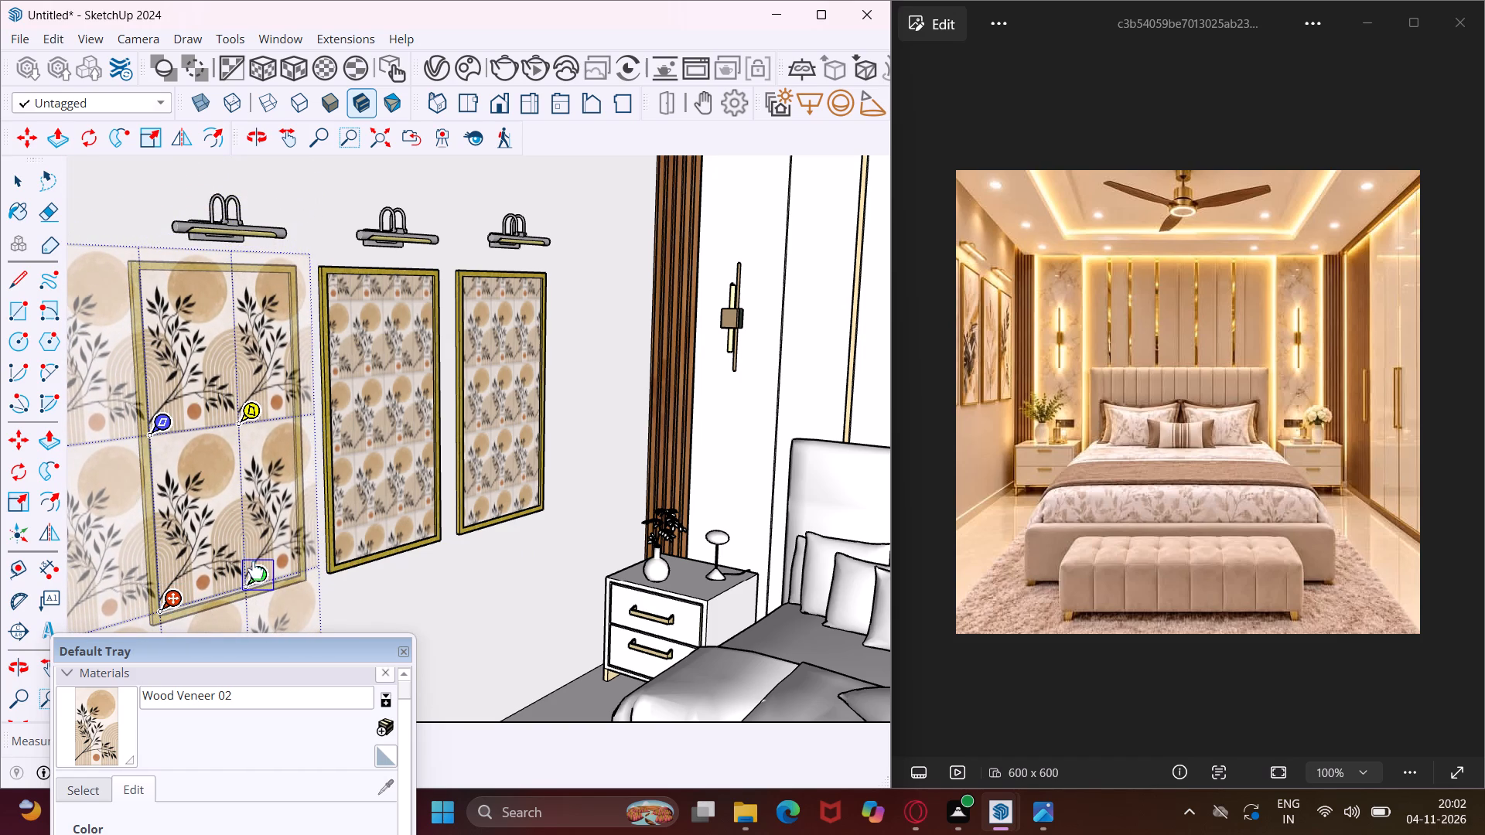
left_click_drag(260, 578, 283, 572)
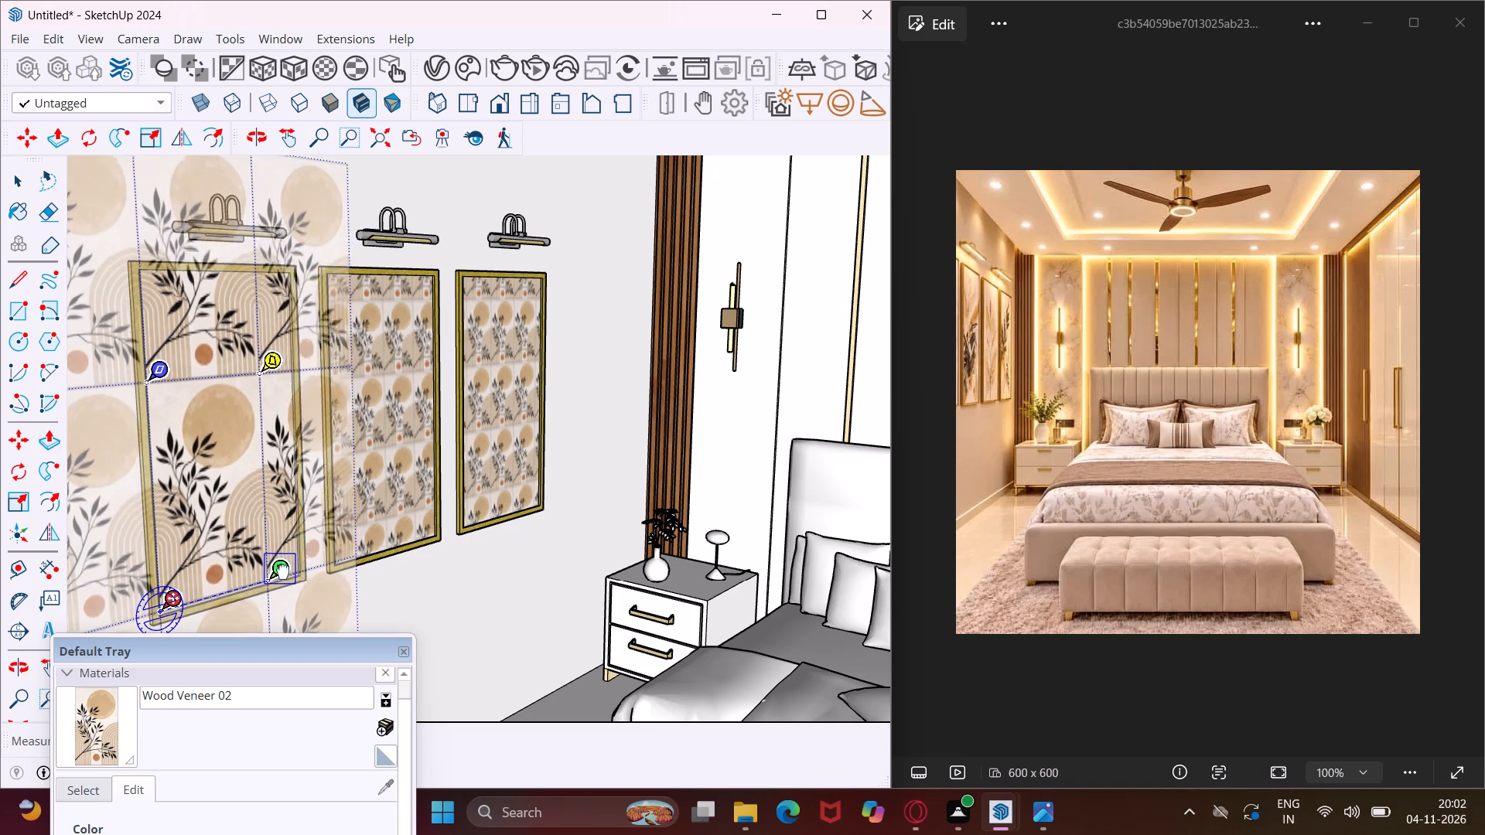
left_click_drag(283, 572, 299, 569)
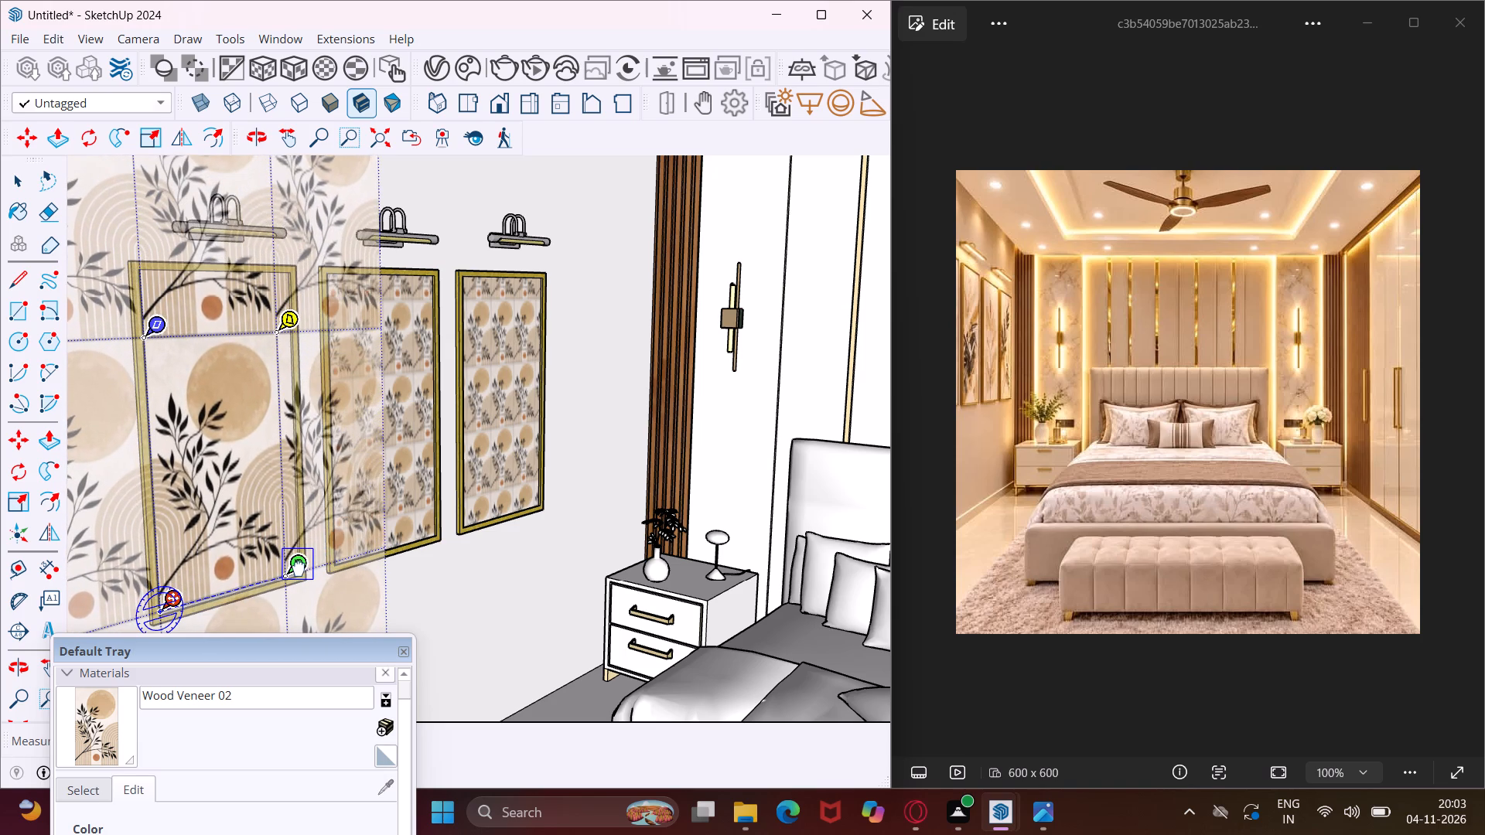
left_click_drag(299, 569, 306, 566)
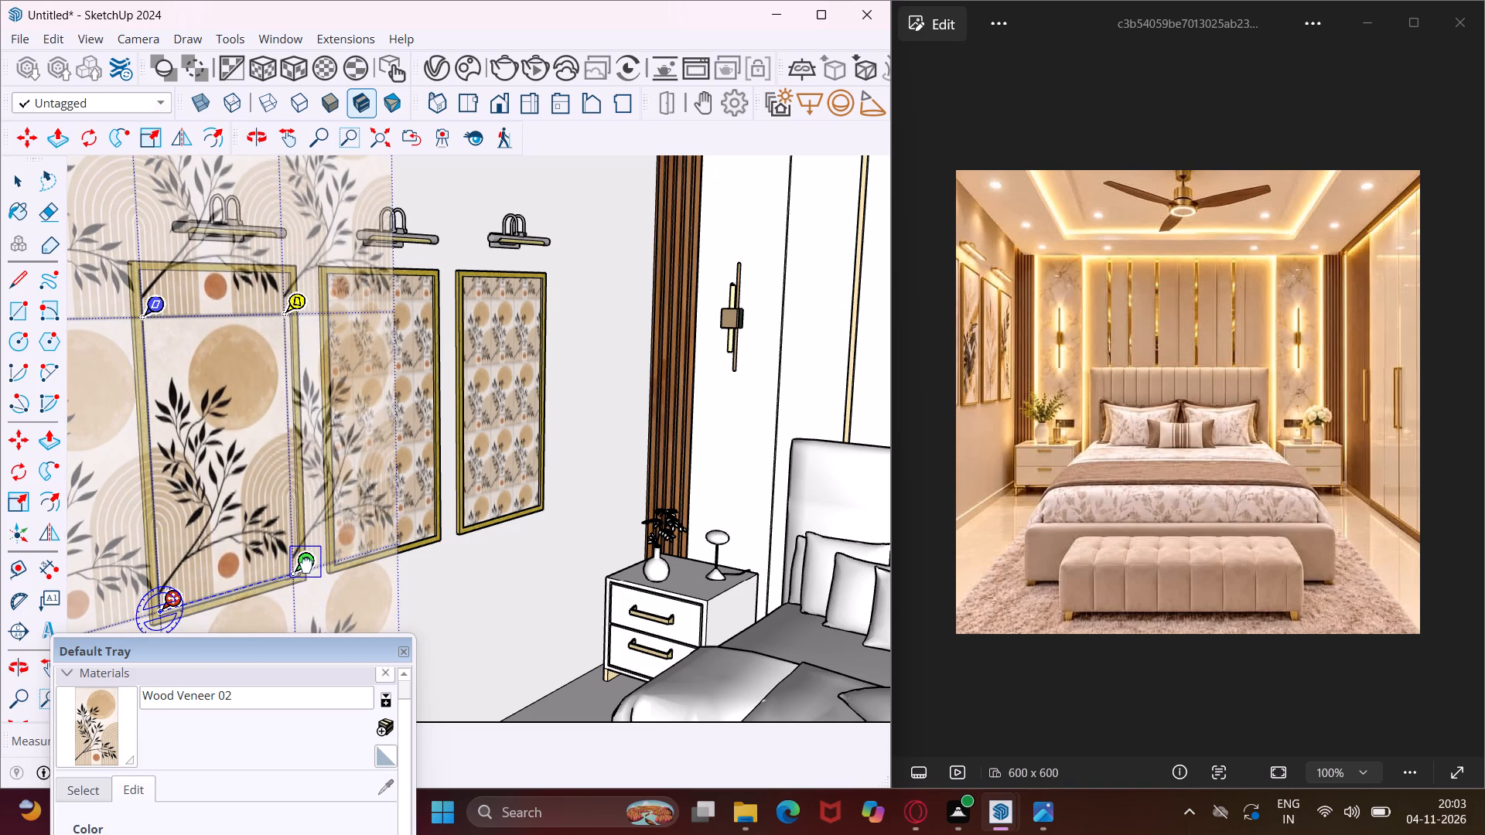
left_click_drag(306, 566, 309, 565)
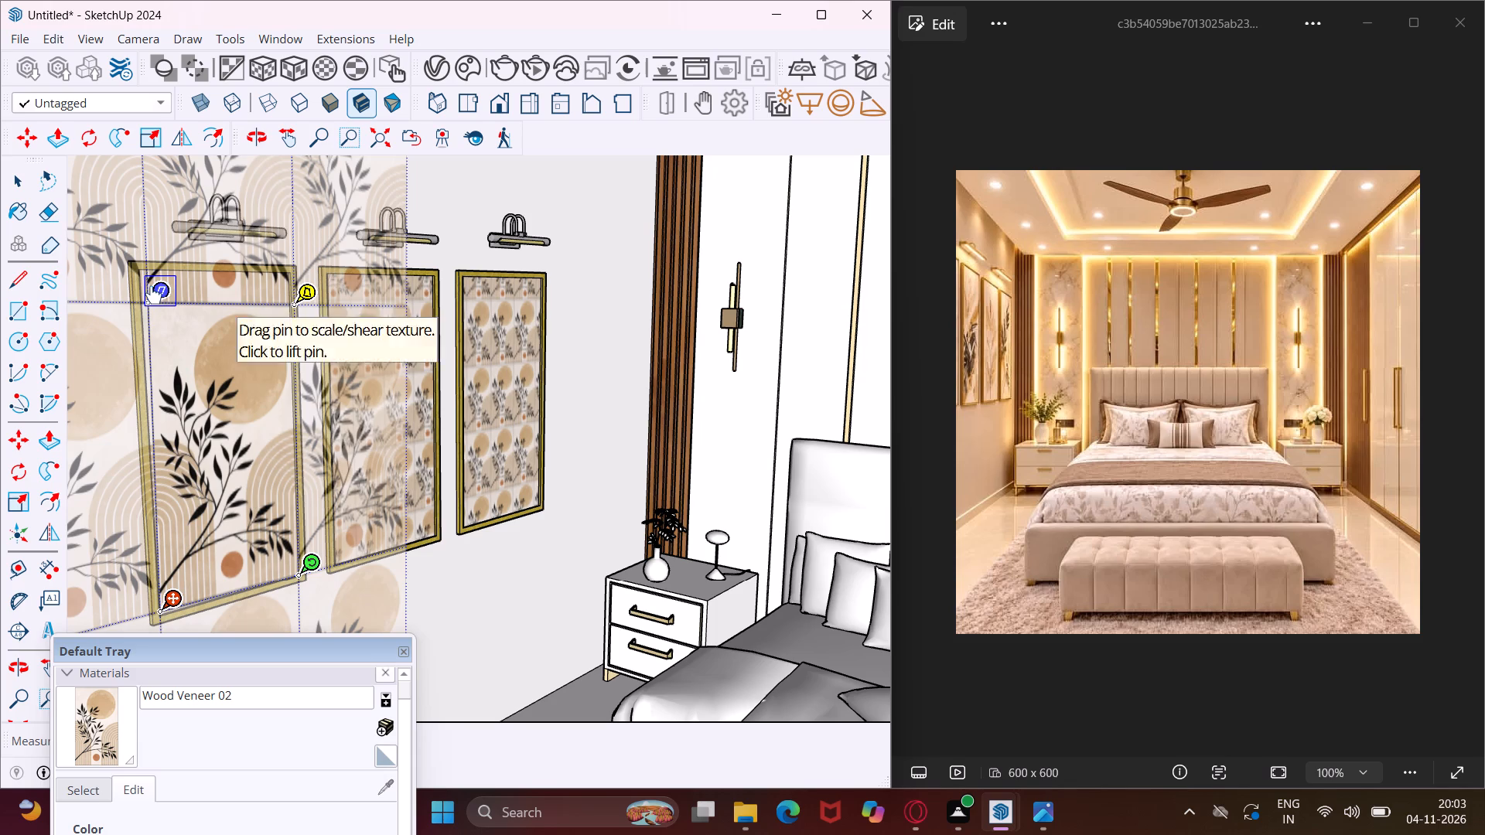
left_click_drag(155, 296, 149, 281)
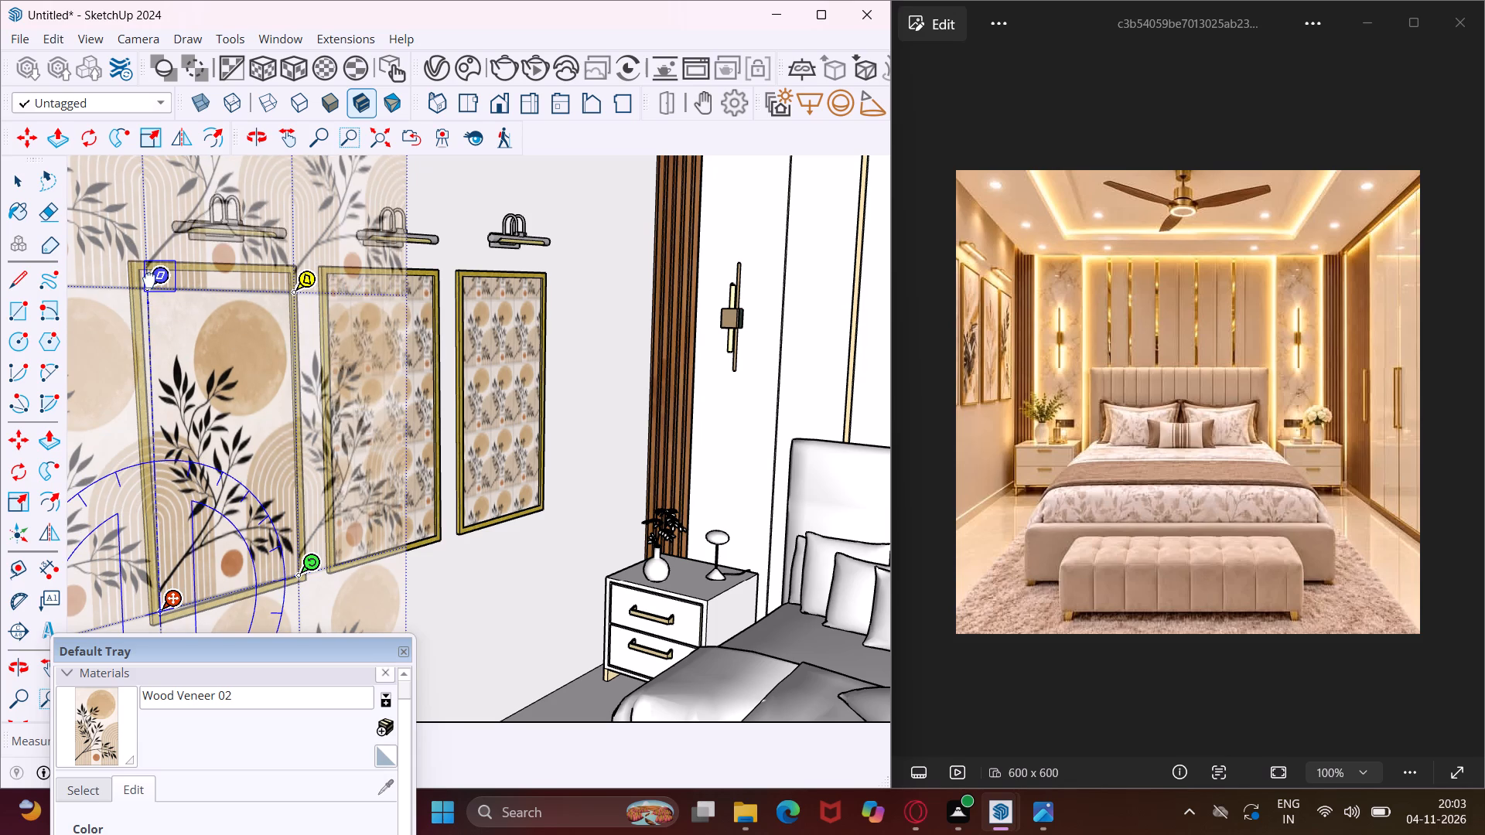
left_click_drag(149, 281, 138, 264)
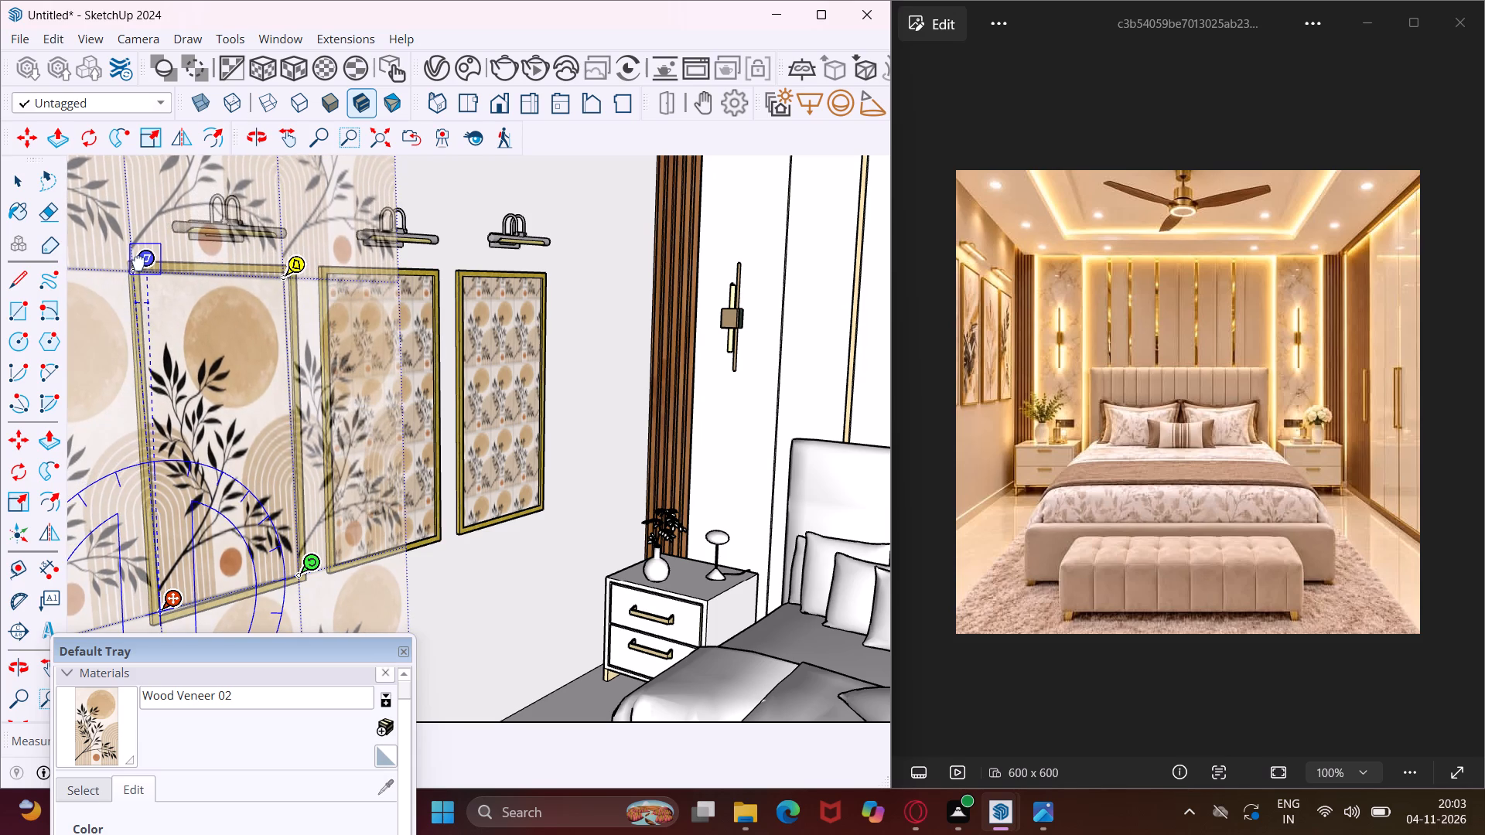
left_click_drag(138, 264, 142, 262)
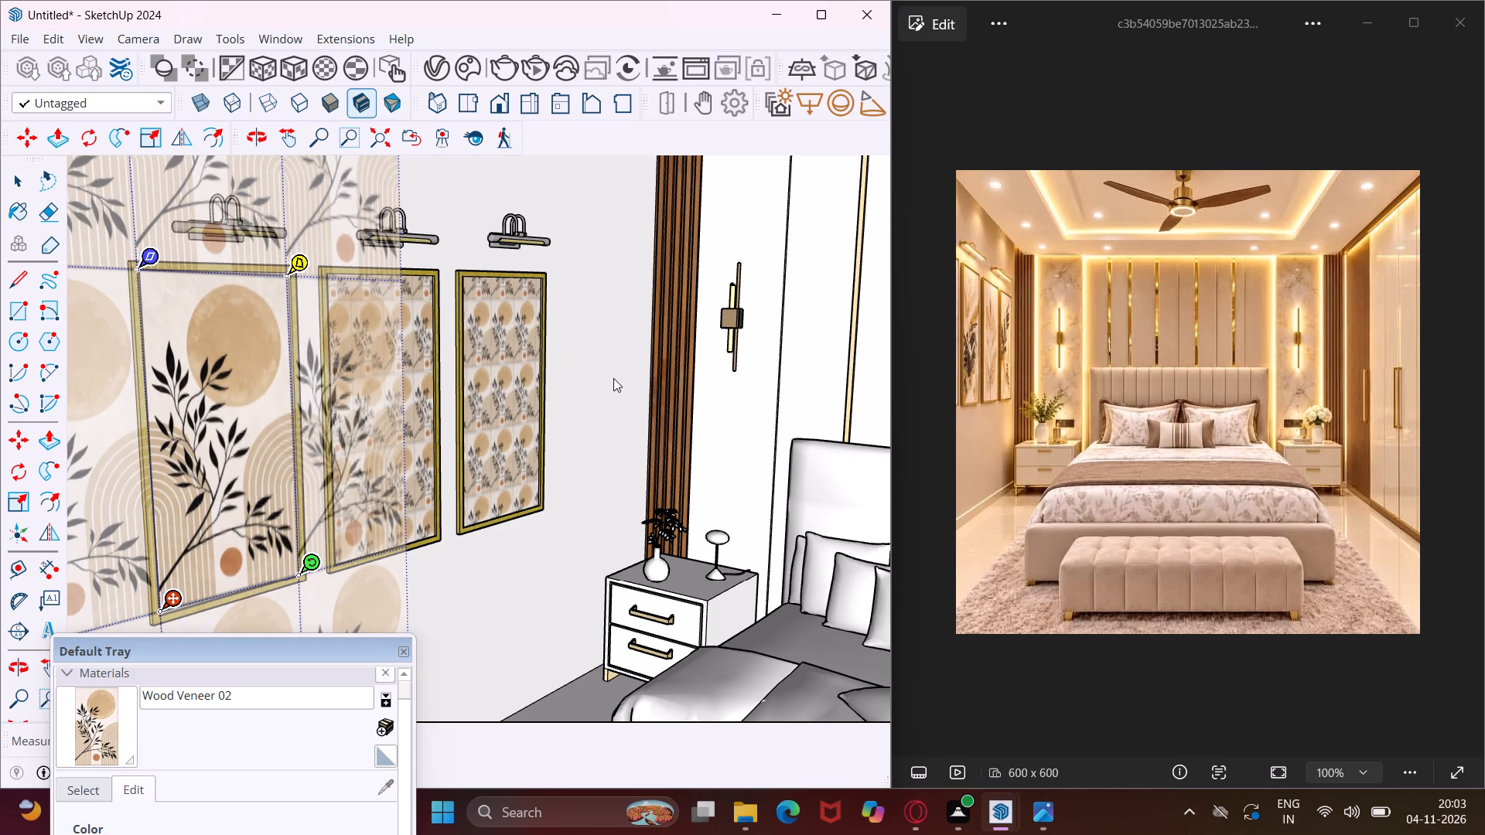
left_click(613, 378)
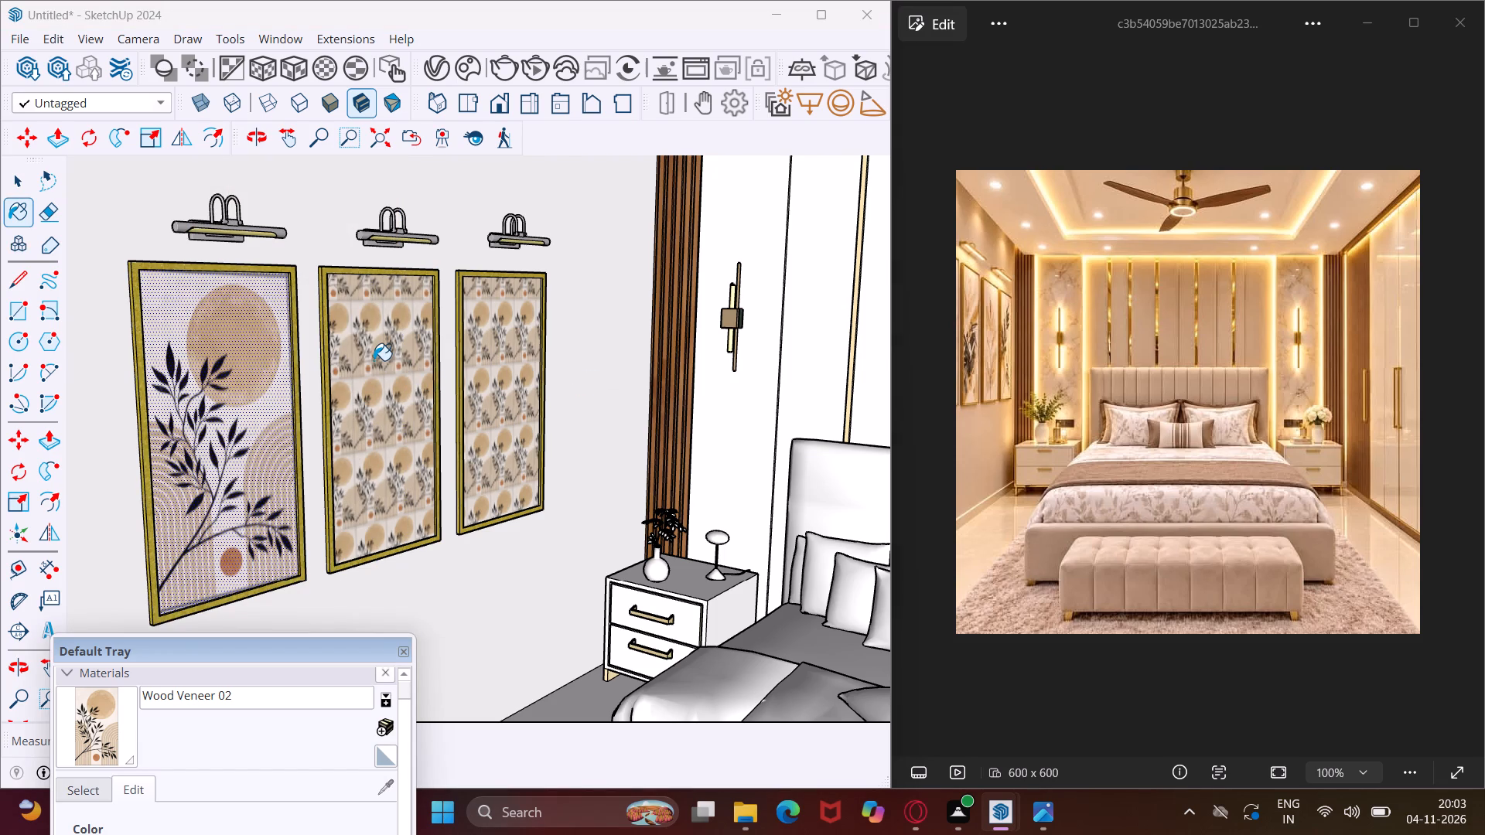
Position and scale the texture on the middle picture panel so a single artwork tile fills the whole frame.
right_click(372, 359)
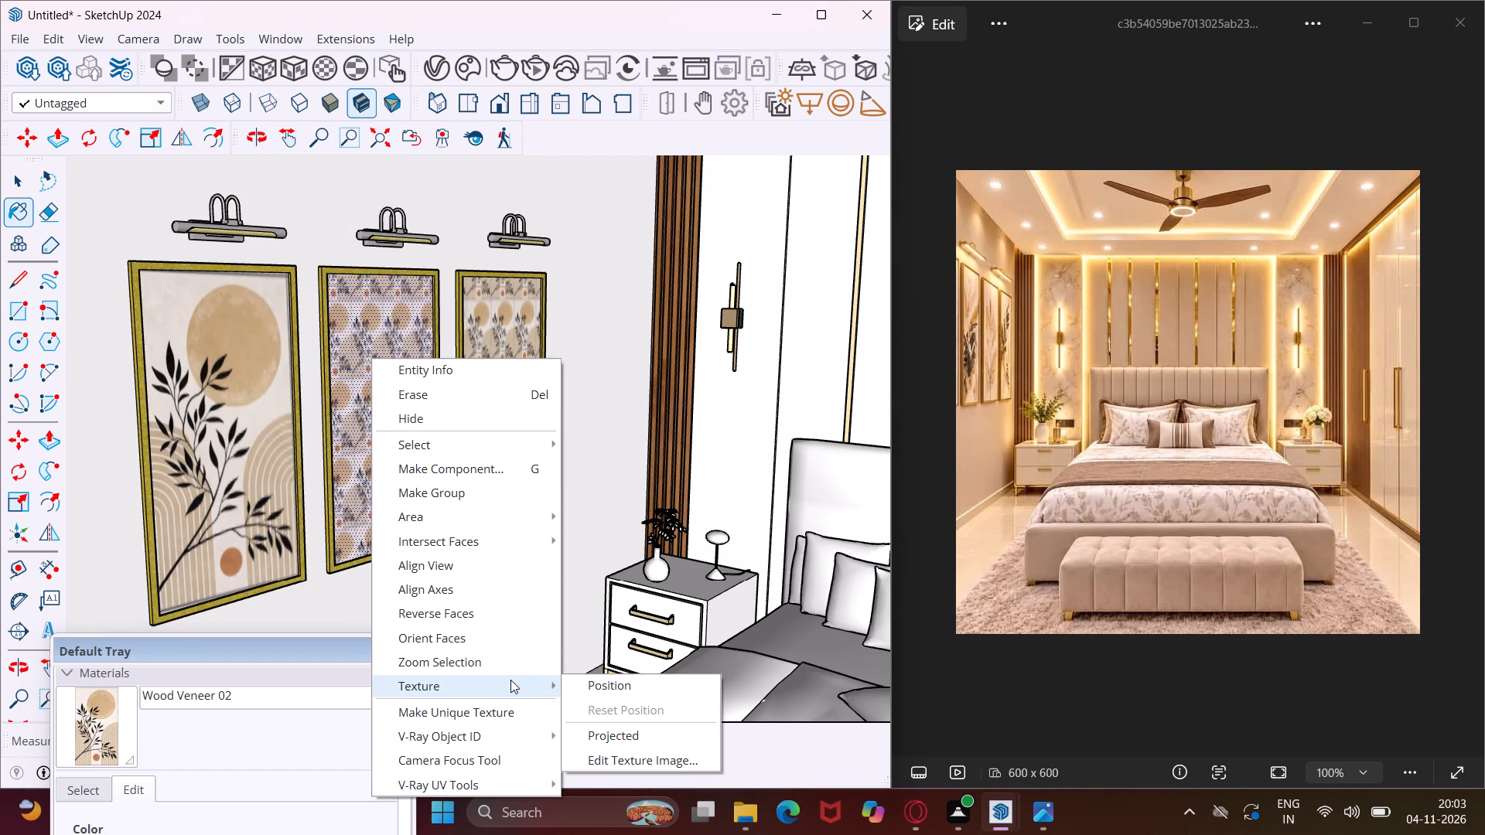
left_click(582, 687)
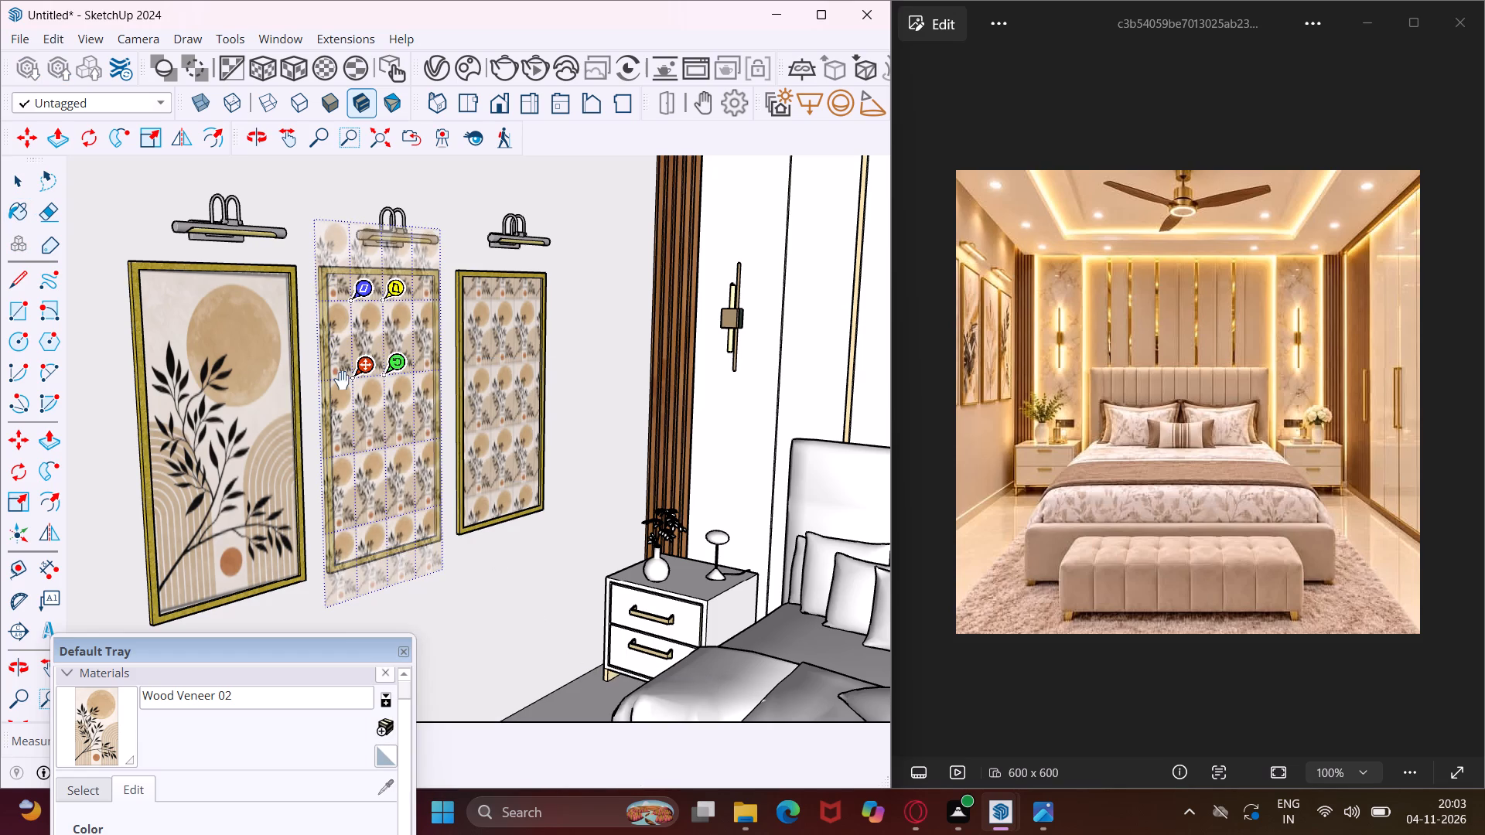
scroll(342, 376, "up", 3)
left_click_drag(368, 379, 357, 481)
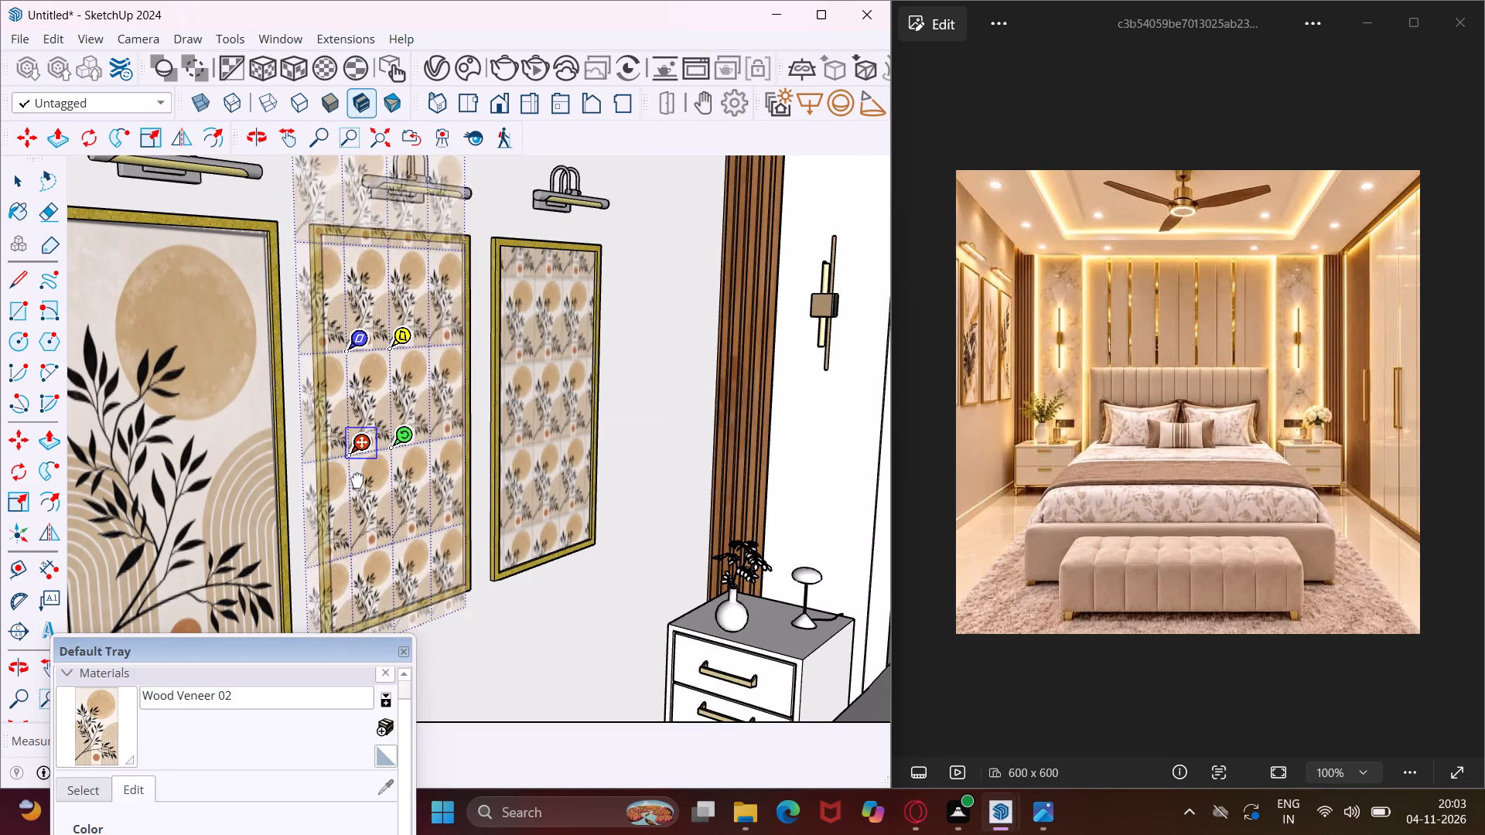
left_click_drag(357, 481, 338, 634)
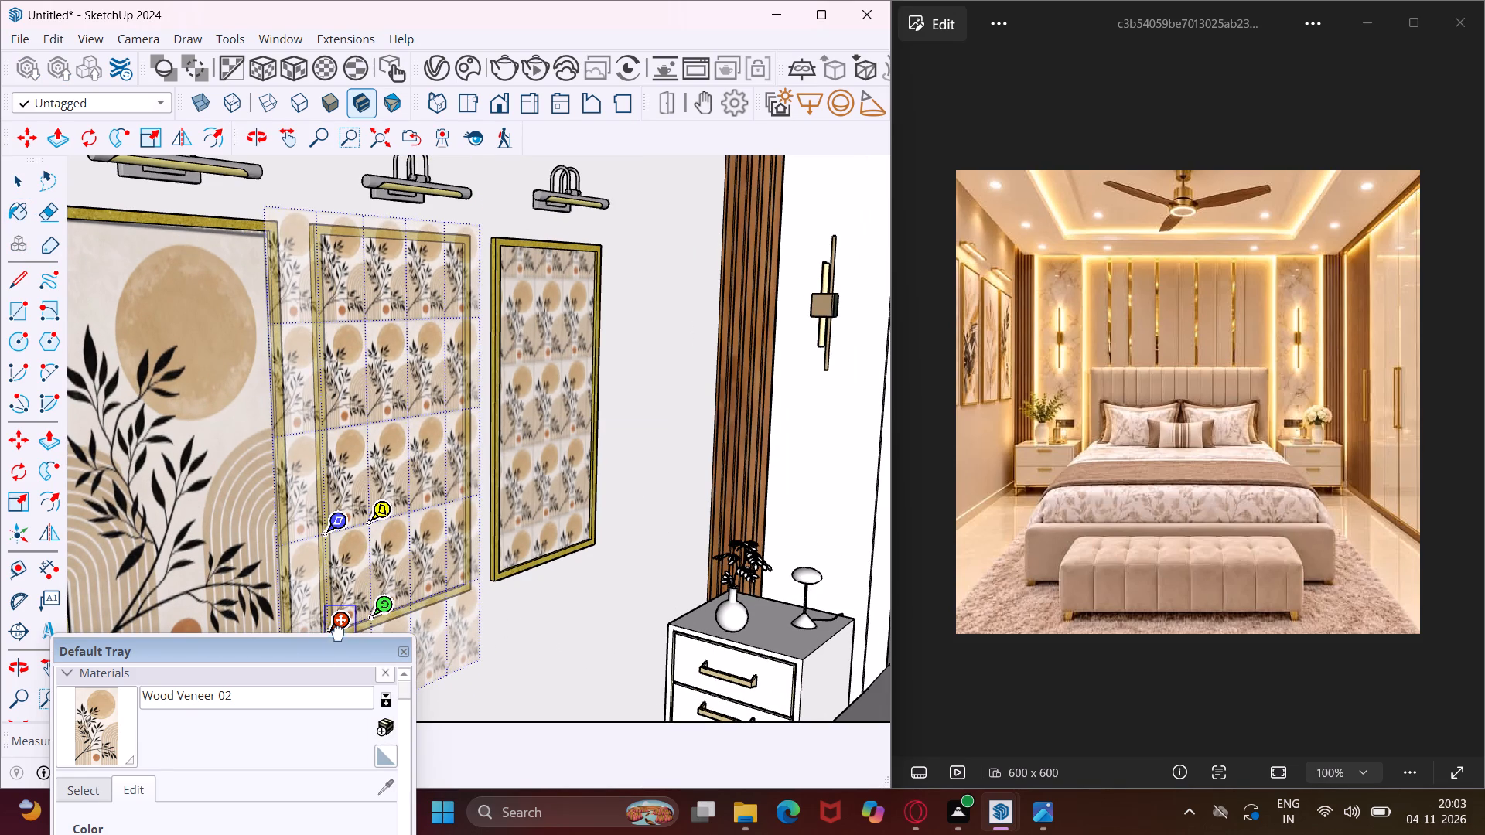
left_click_drag(338, 634, 343, 631)
left_click_drag(394, 612, 441, 582)
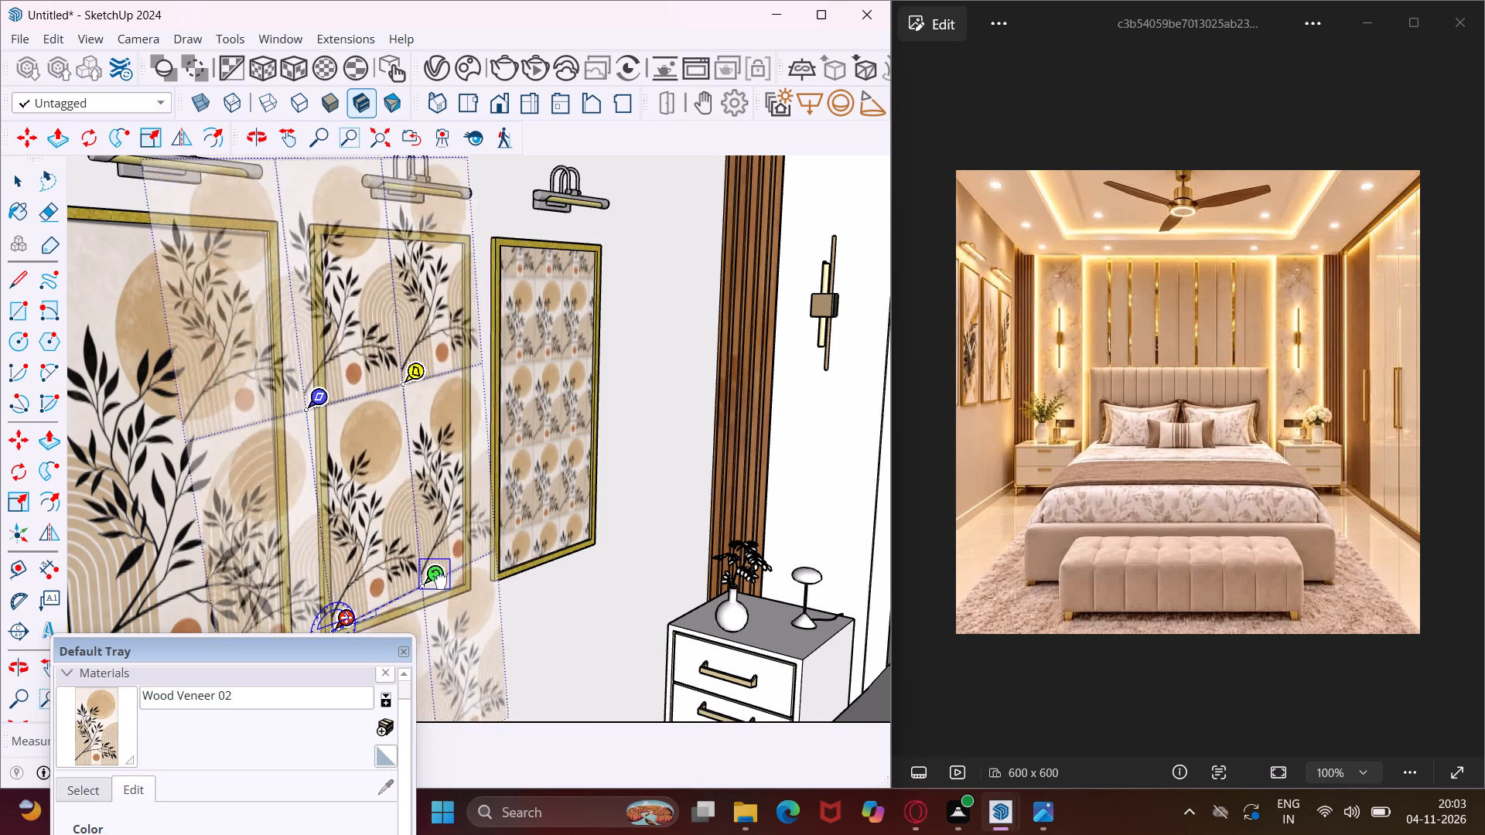
left_click_drag(441, 582, 469, 584)
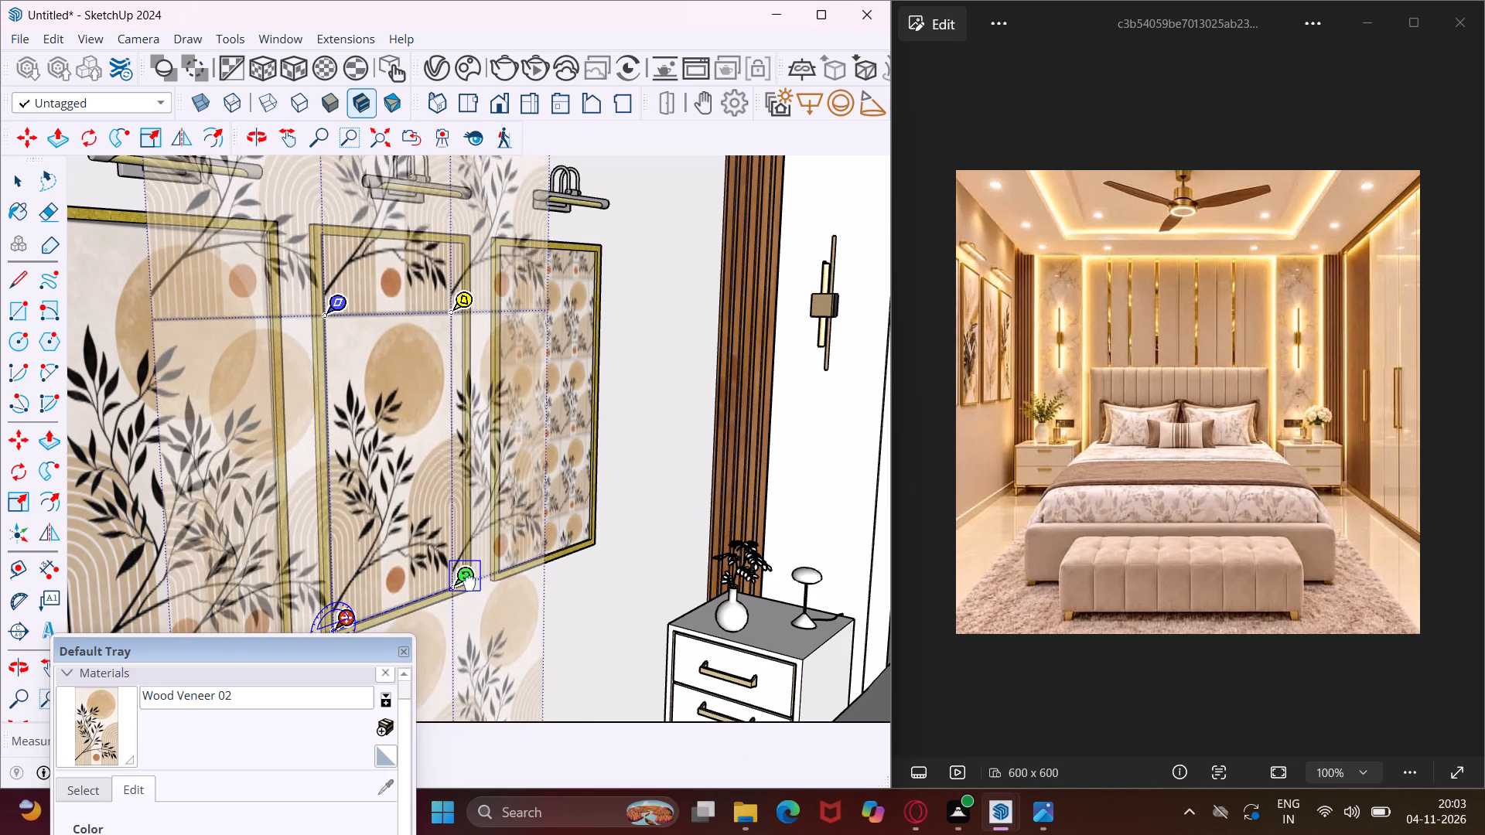
left_click_drag(469, 584, 478, 584)
left_click_drag(337, 283, 337, 279)
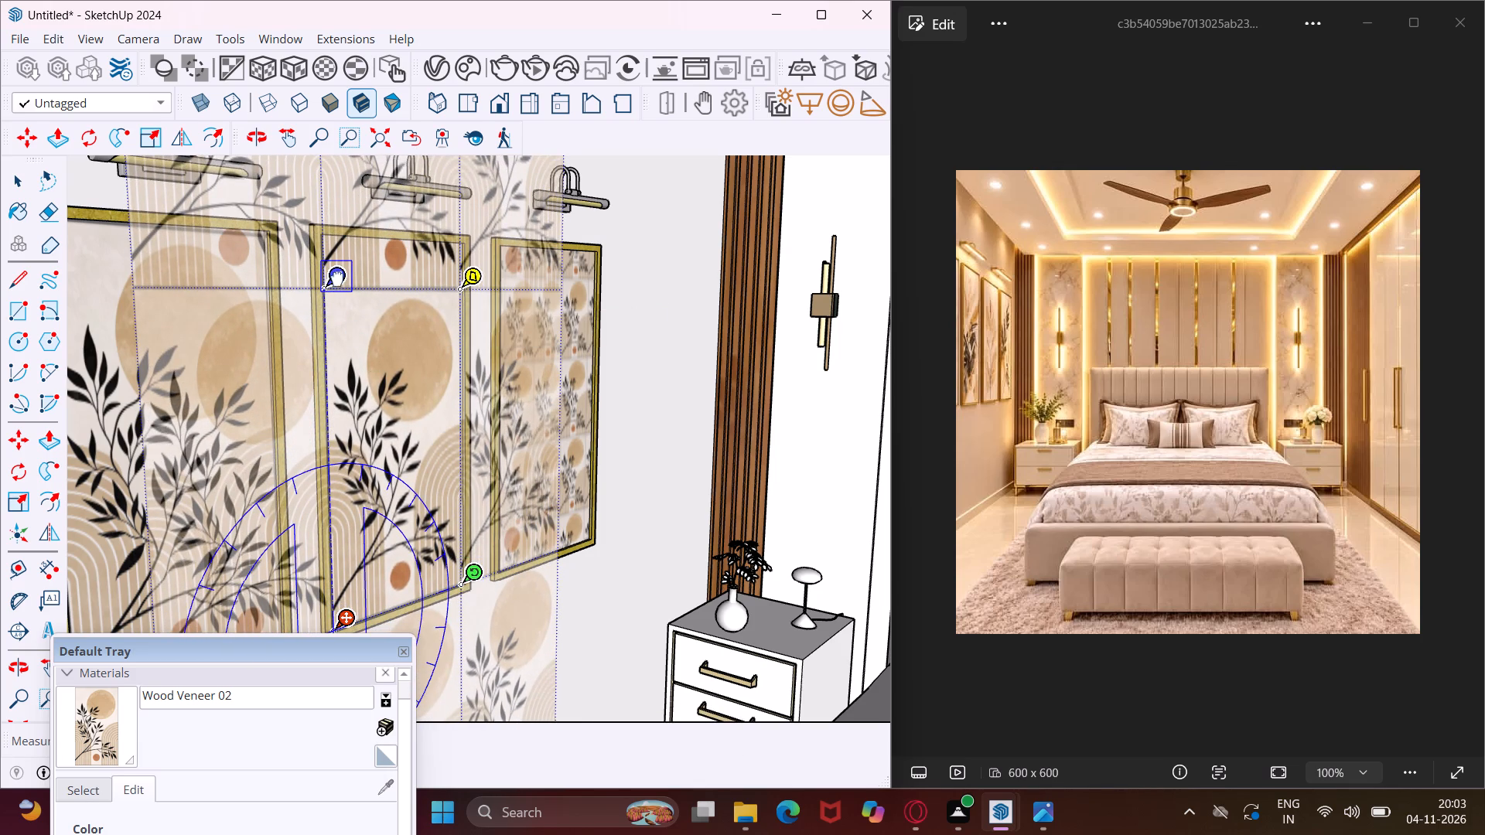
left_click_drag(337, 279, 329, 241)
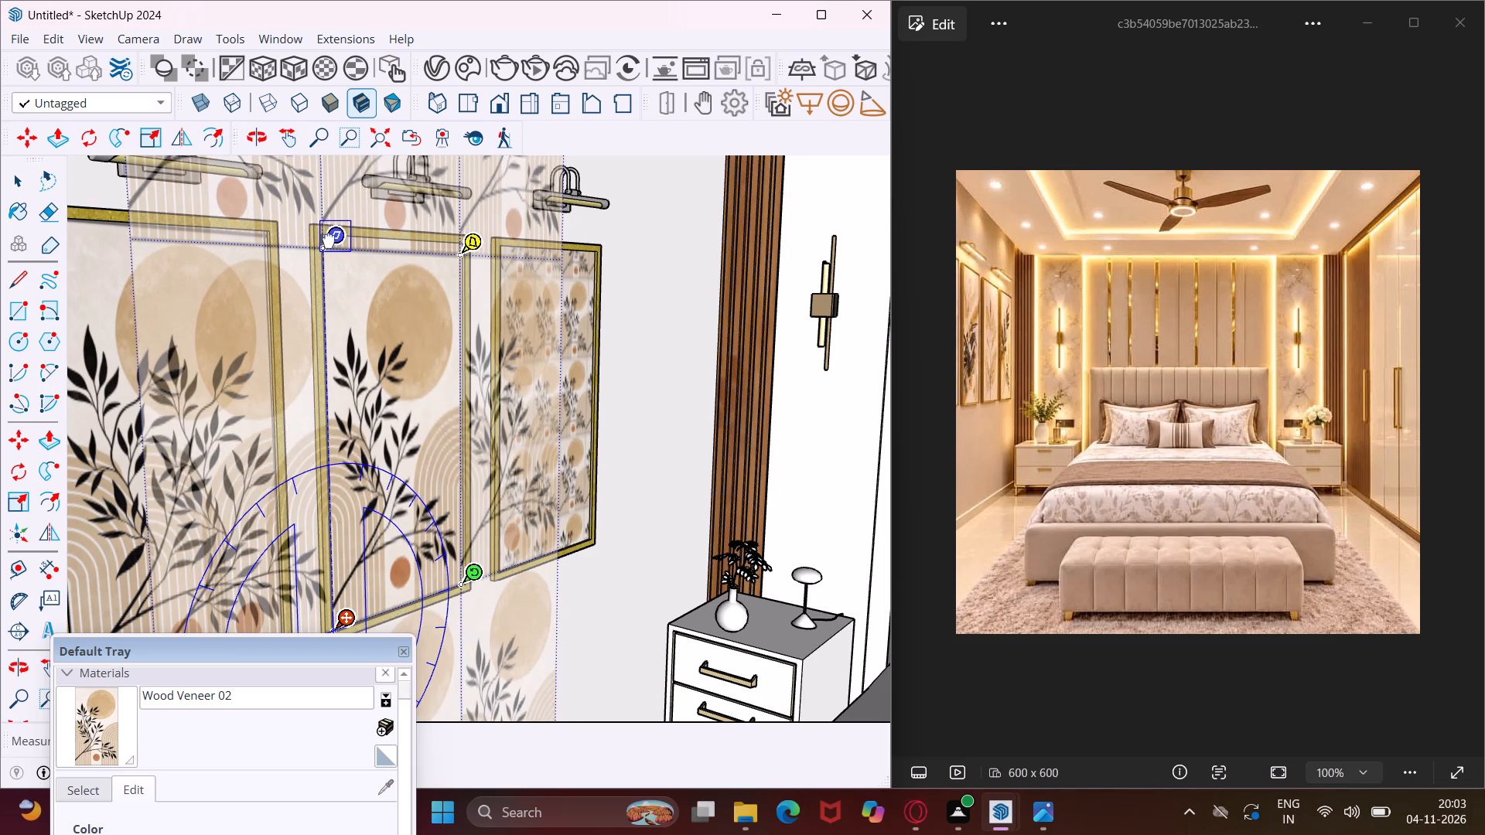
left_click_drag(329, 241, 326, 232)
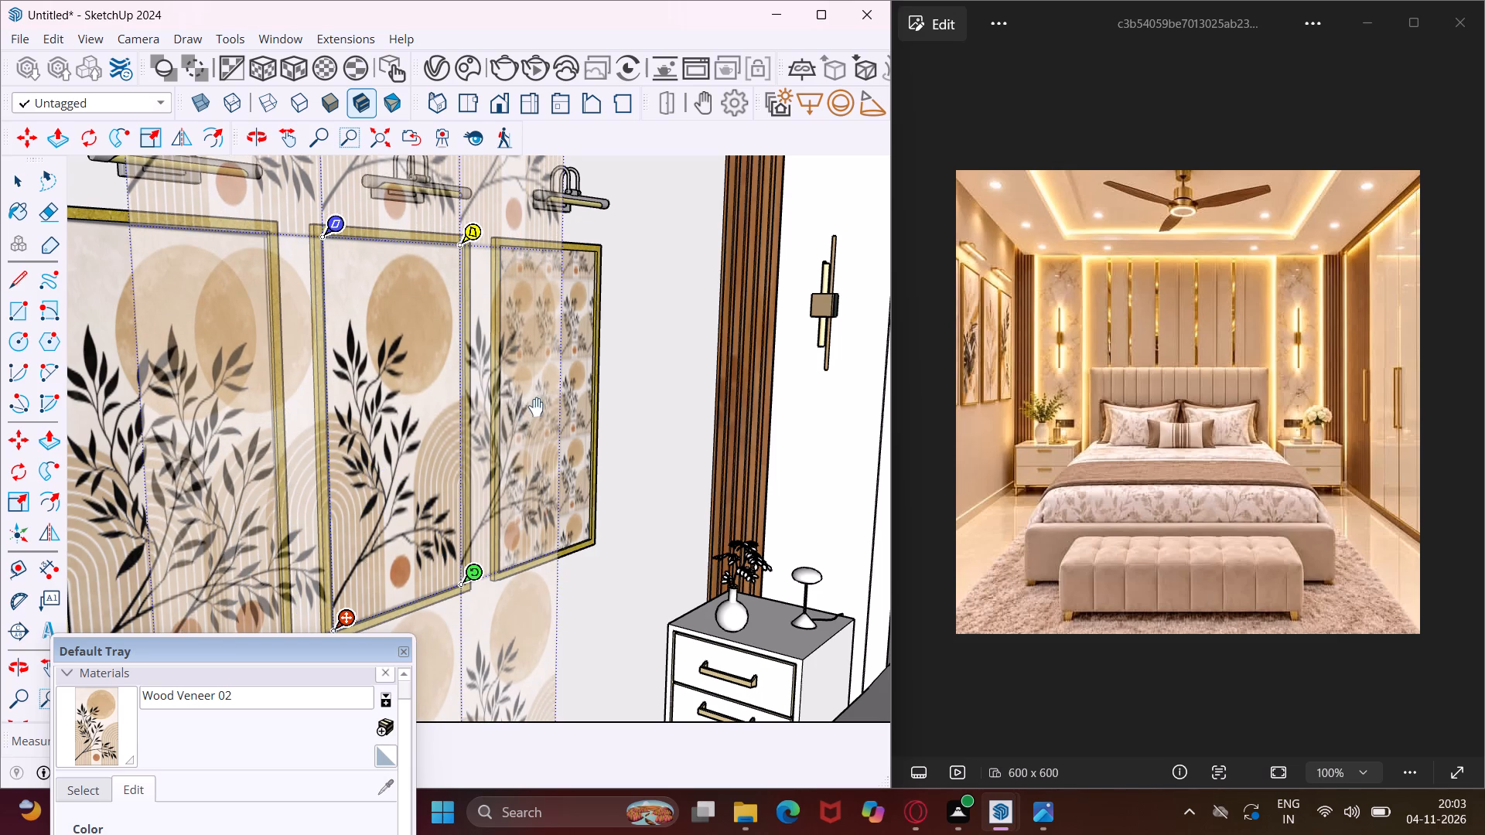
left_click(648, 418)
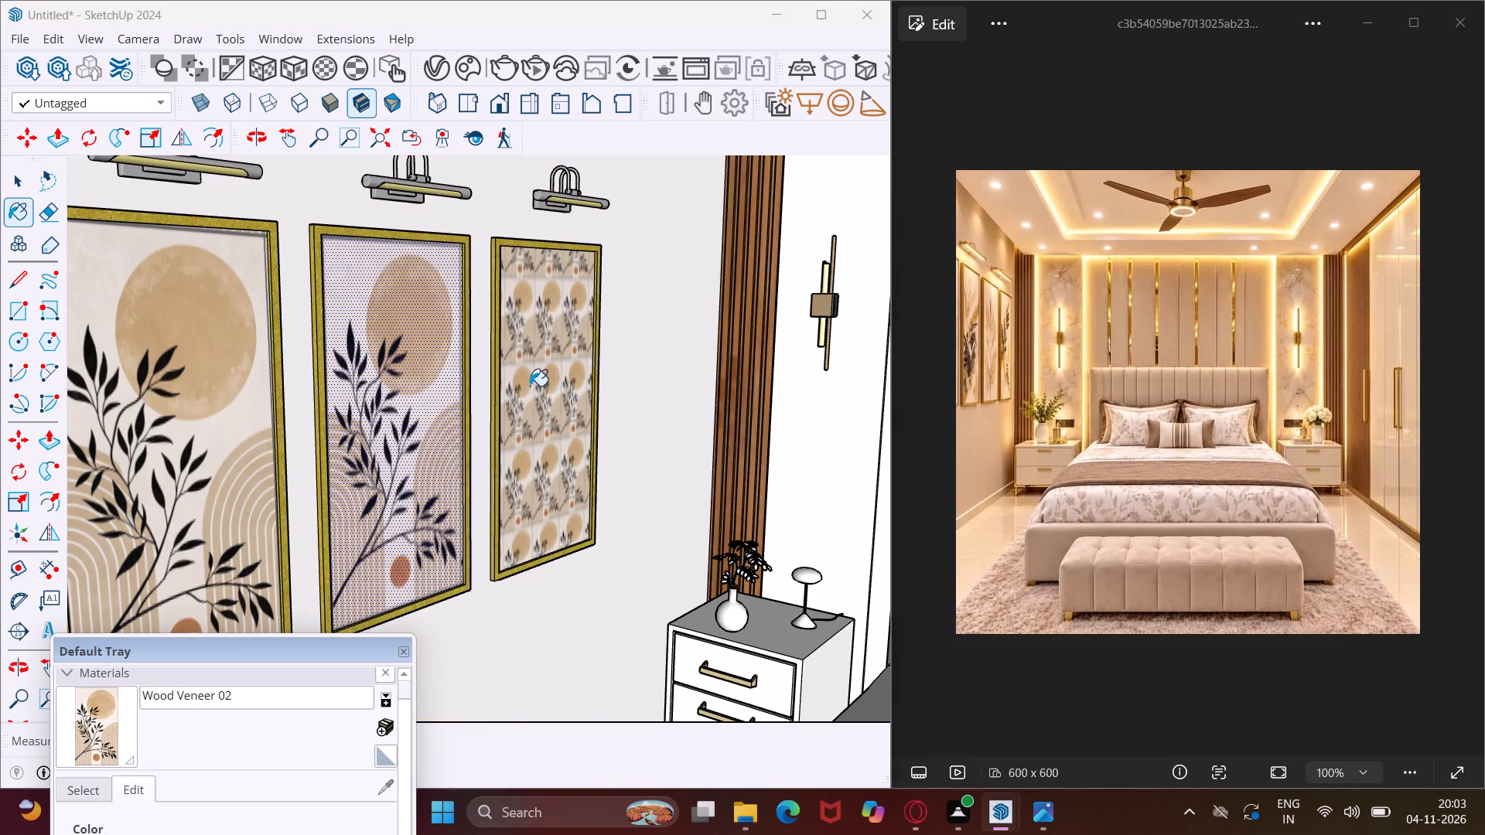
Position and scale the texture on the picture panel nearest the bed so a single artwork tile fills its frame.
right_click(530, 386)
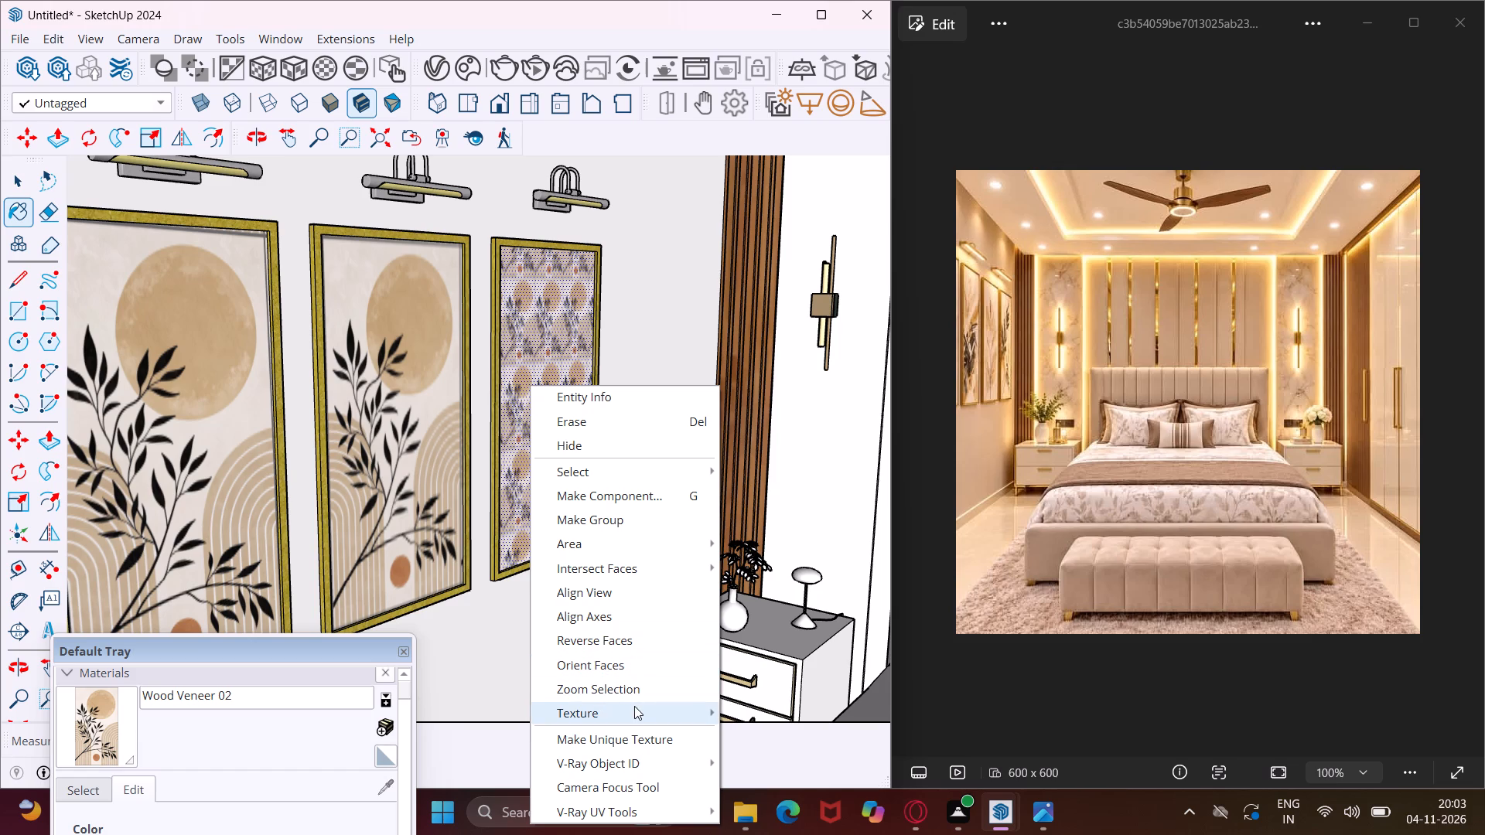
left_click(755, 717)
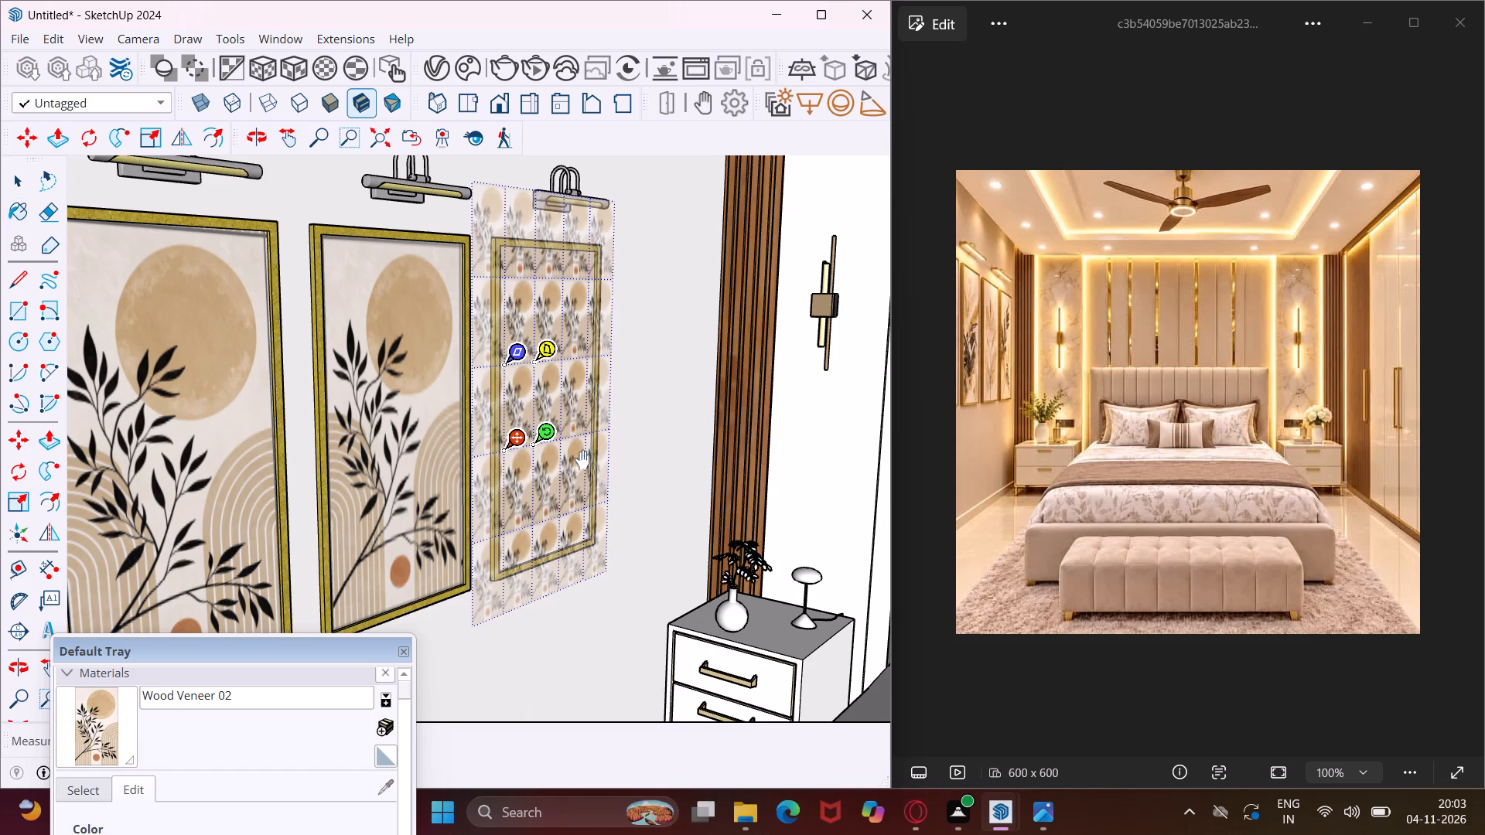
left_click_drag(519, 448, 519, 545)
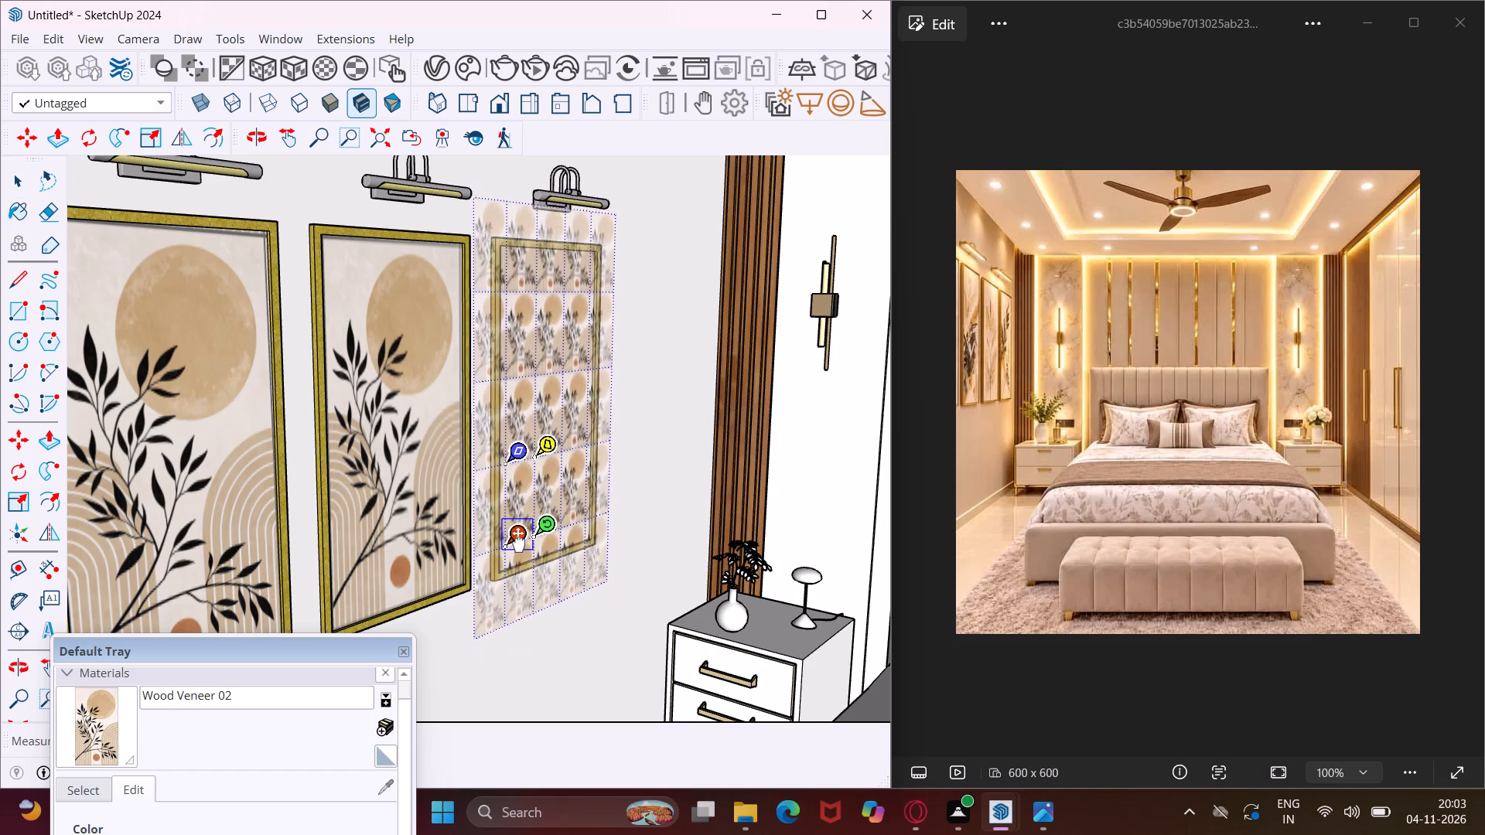
left_click_drag(519, 545, 514, 567)
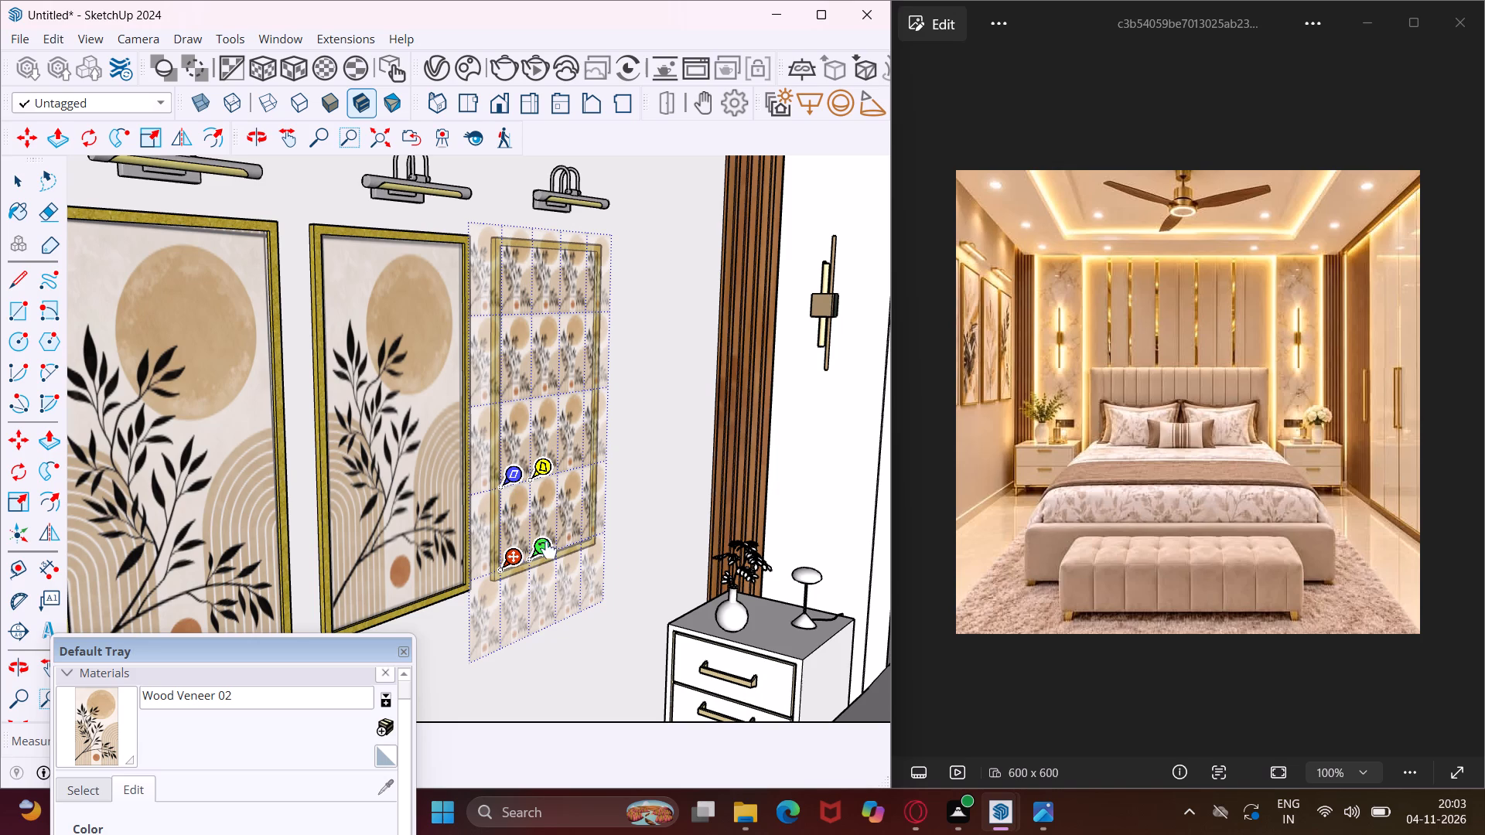
left_click_drag(551, 557, 595, 544)
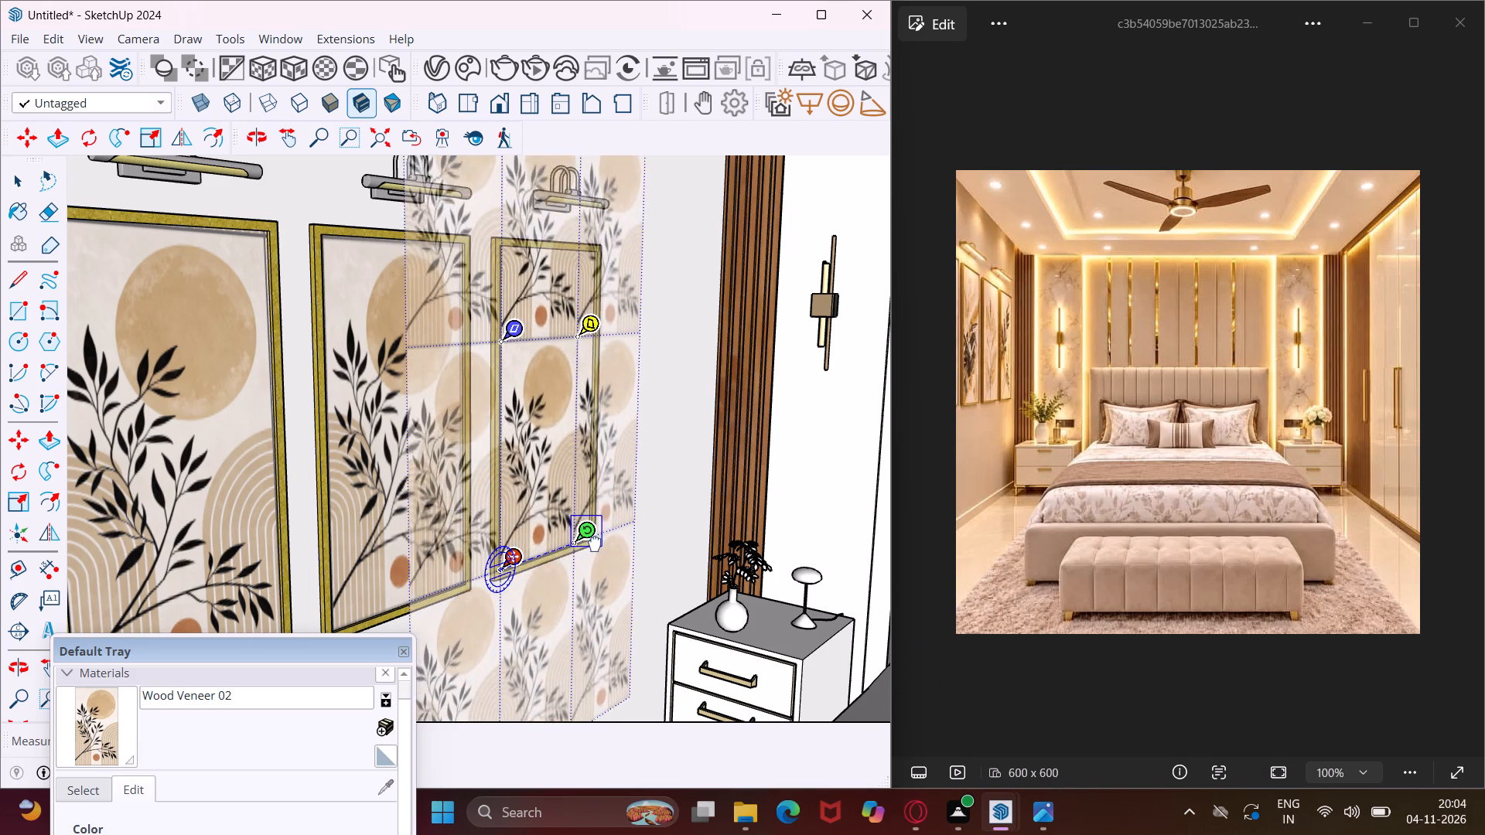
left_click_drag(595, 544, 609, 533)
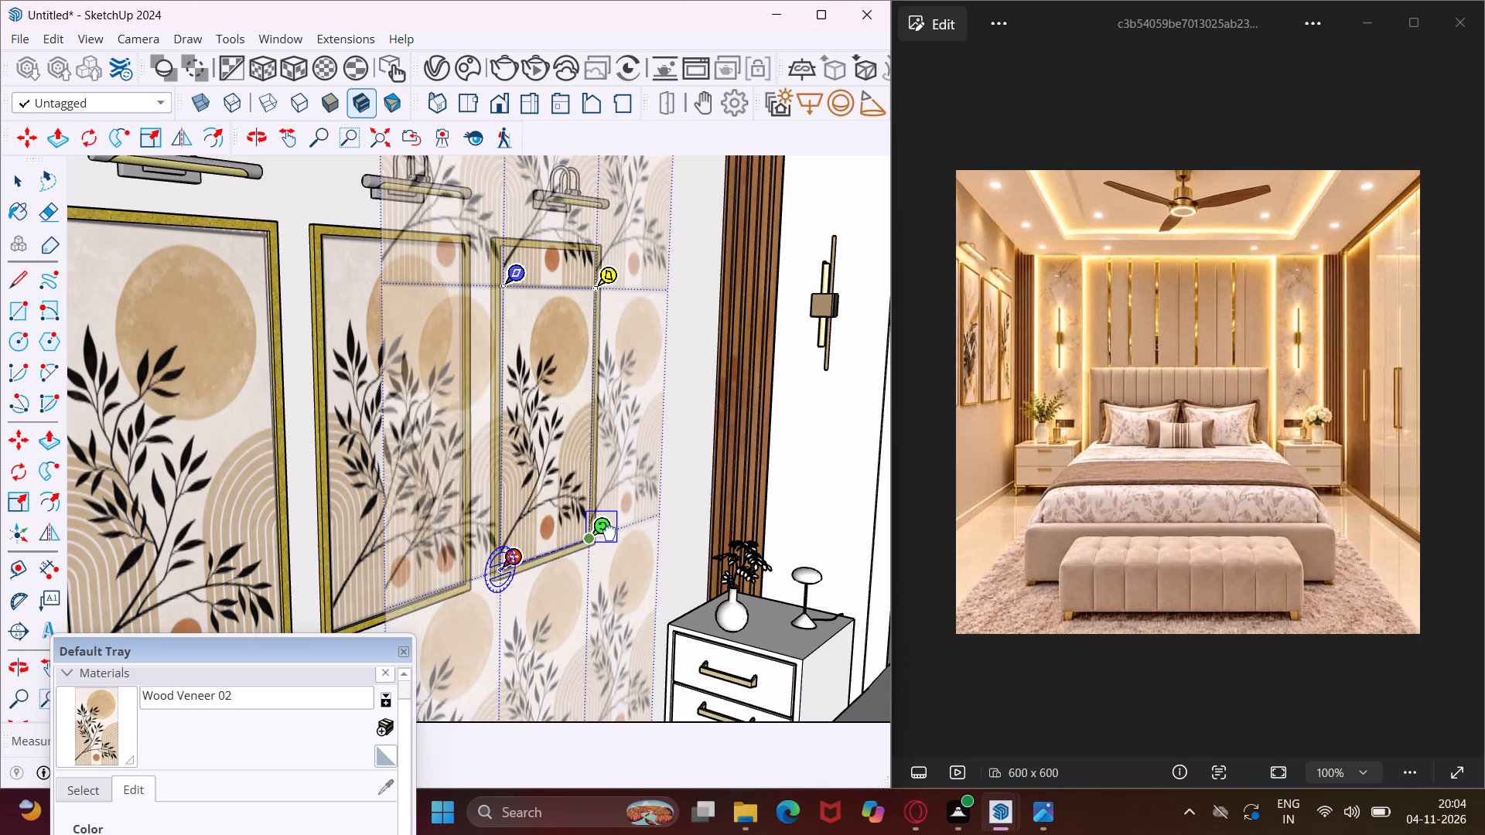
left_click_drag(609, 533, 611, 532)
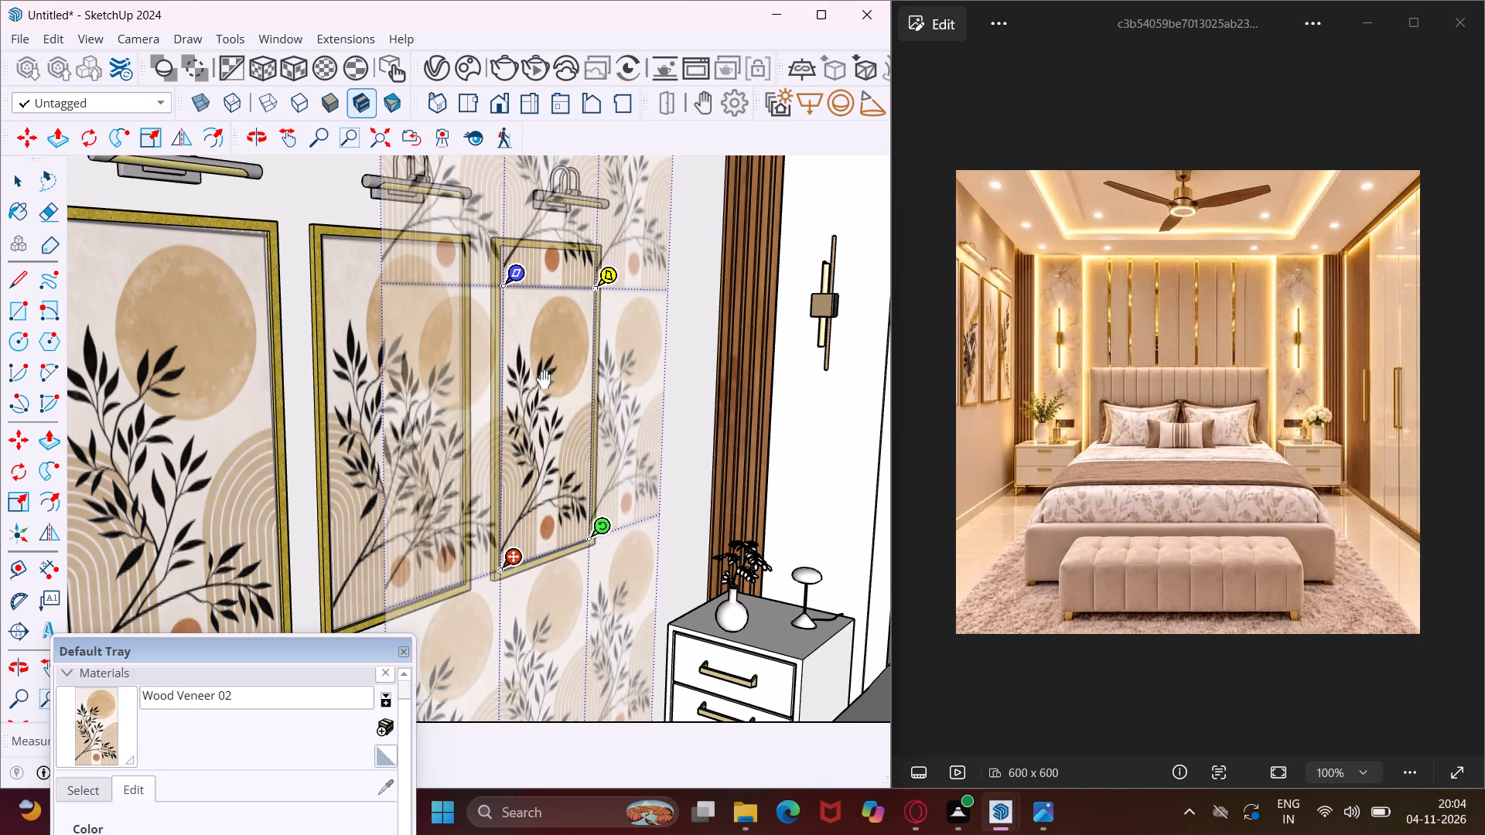
left_click_drag(514, 281, 510, 250)
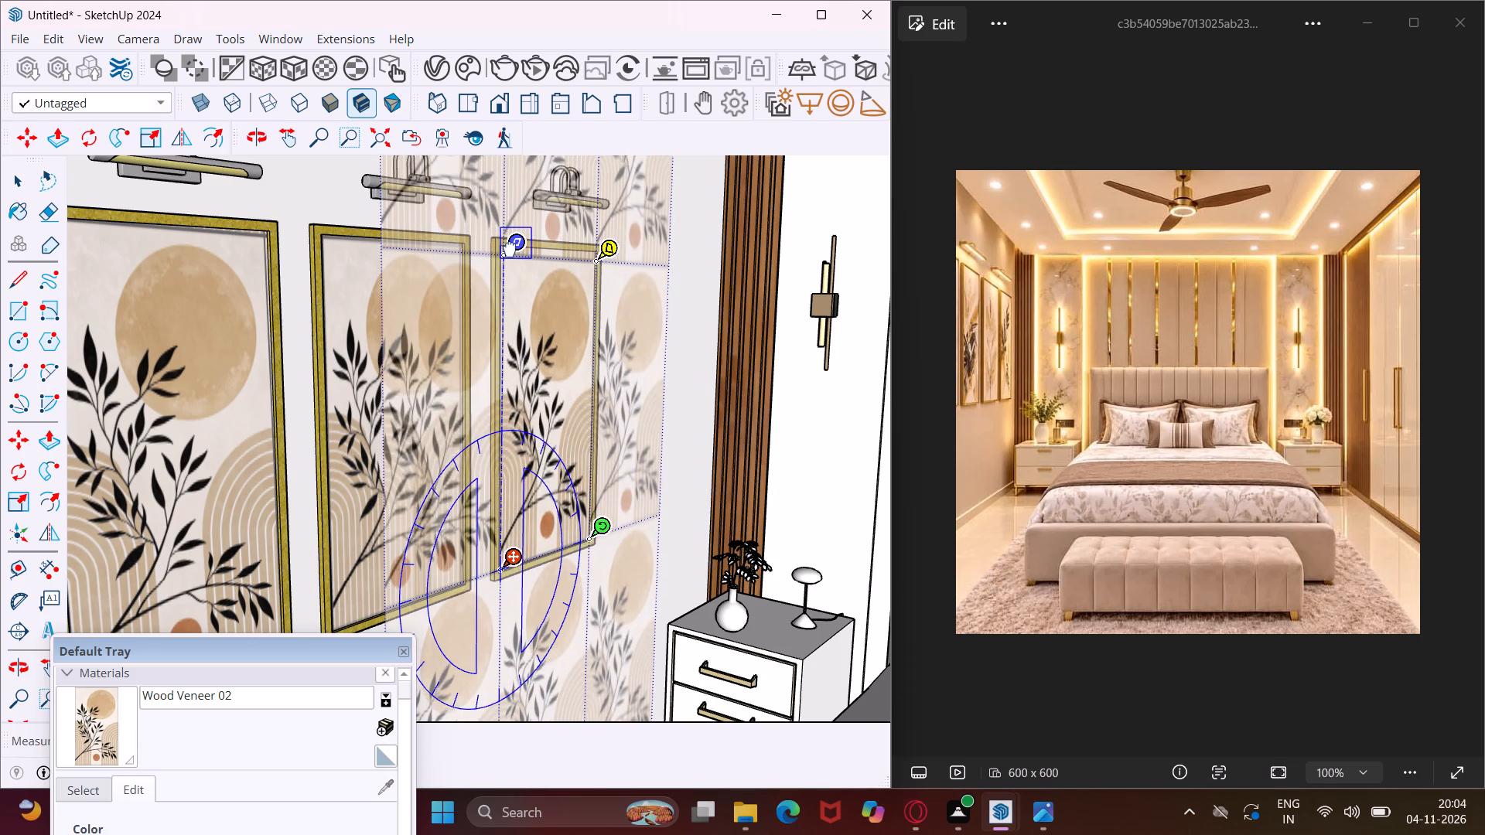
left_click_drag(510, 250, 507, 244)
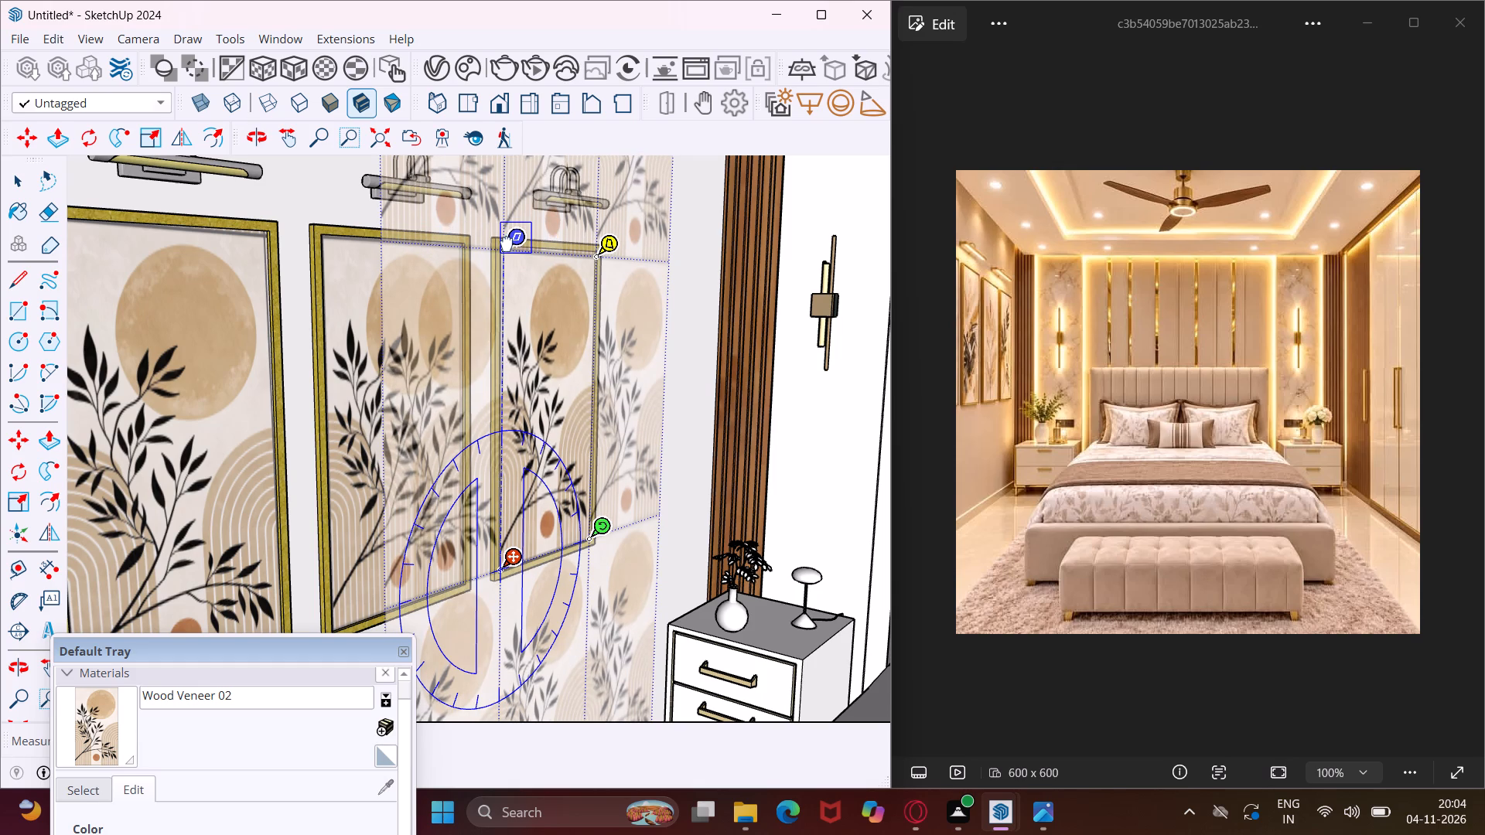
left_click_drag(507, 244, 507, 243)
scroll(546, 357, "down", 3)
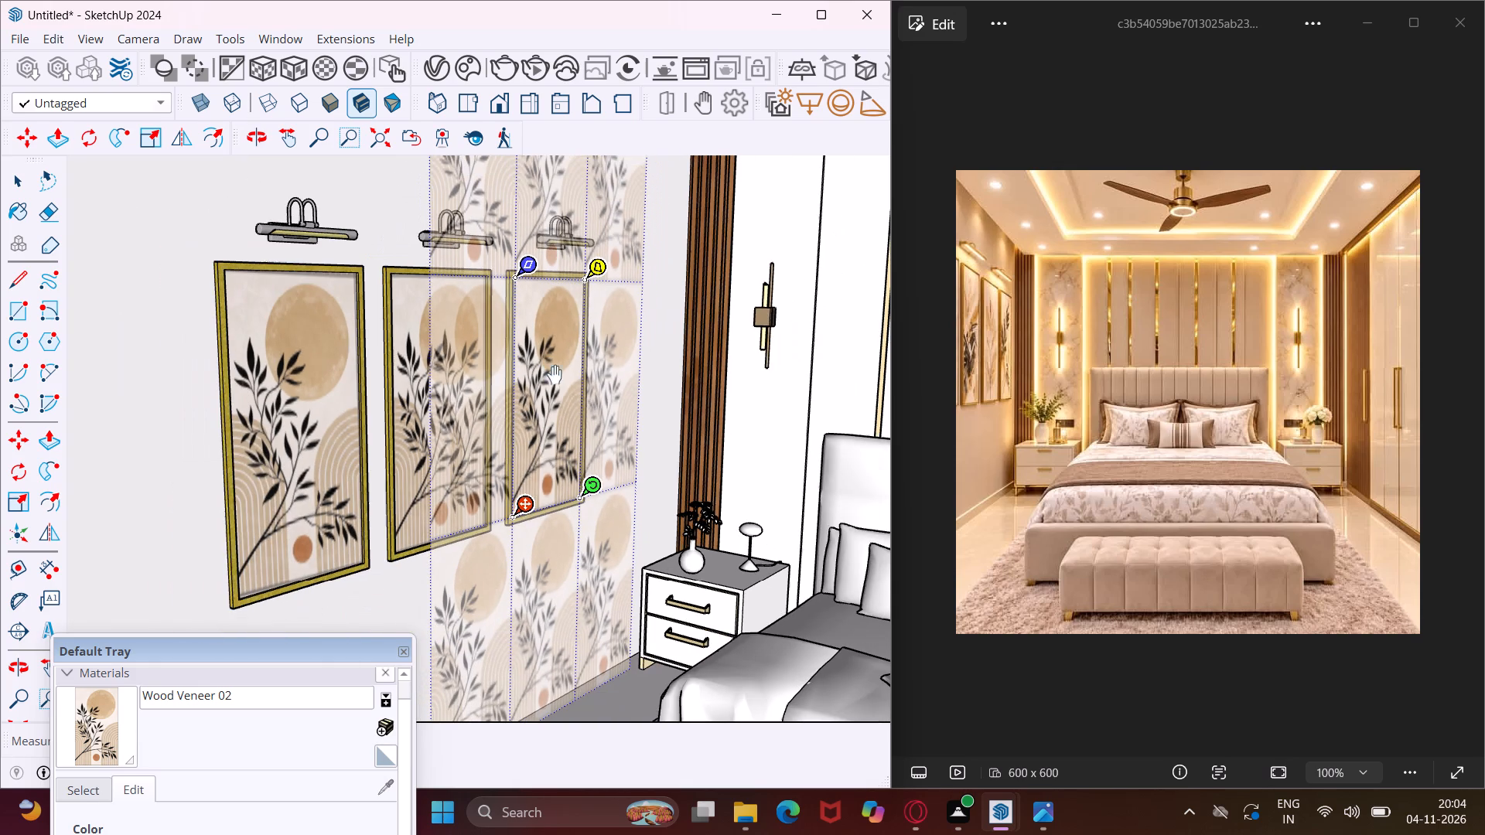
left_click(667, 429)
scroll(629, 479, "down", 3)
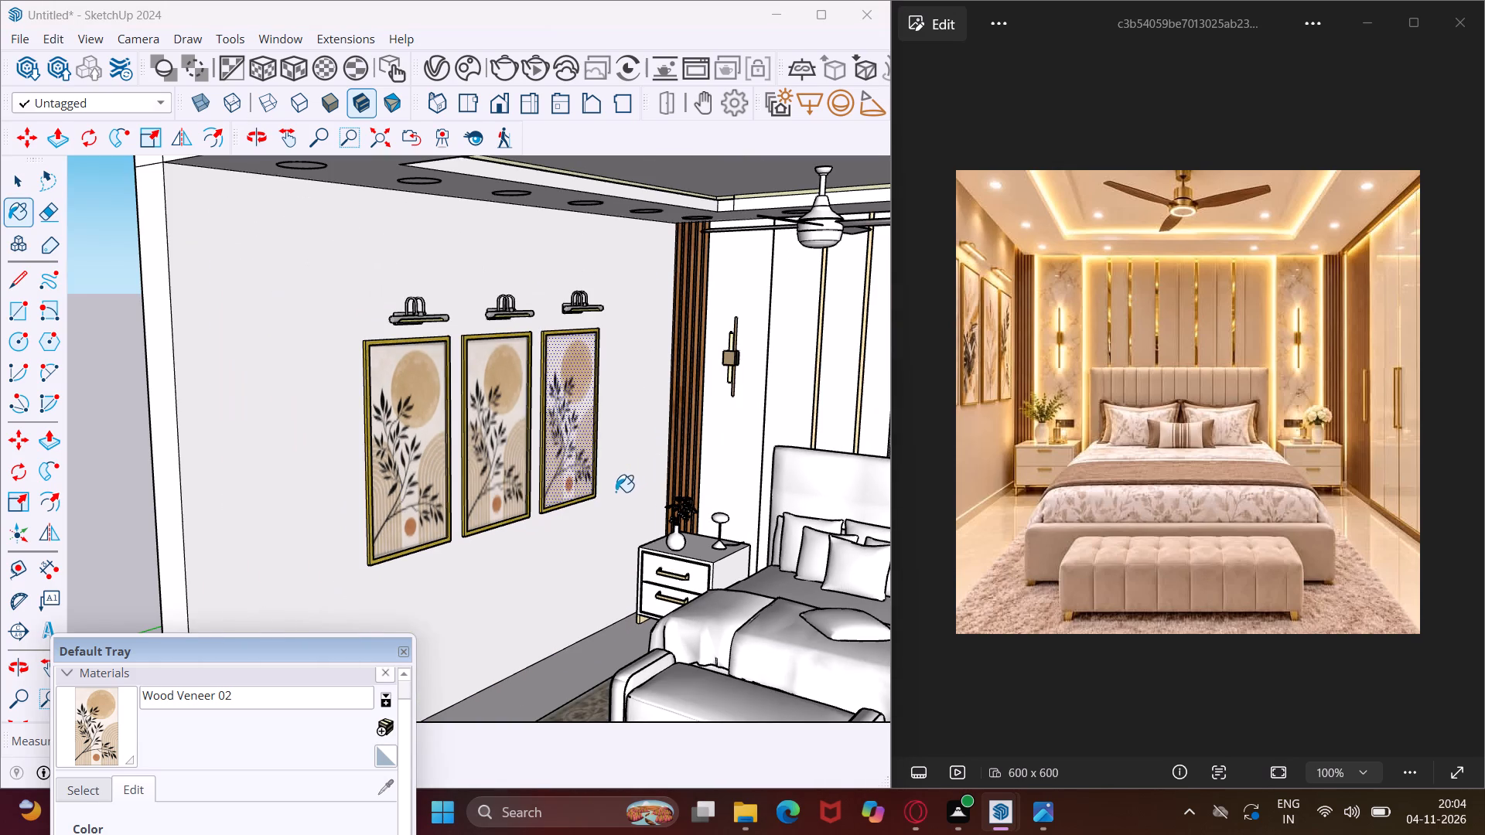
Paint both wall panels behind the wall sconces, on either side of the bed, with the Wood Cherry Original material.
key("Escape")
key("space")
scroll(504, 440, "down", 5)
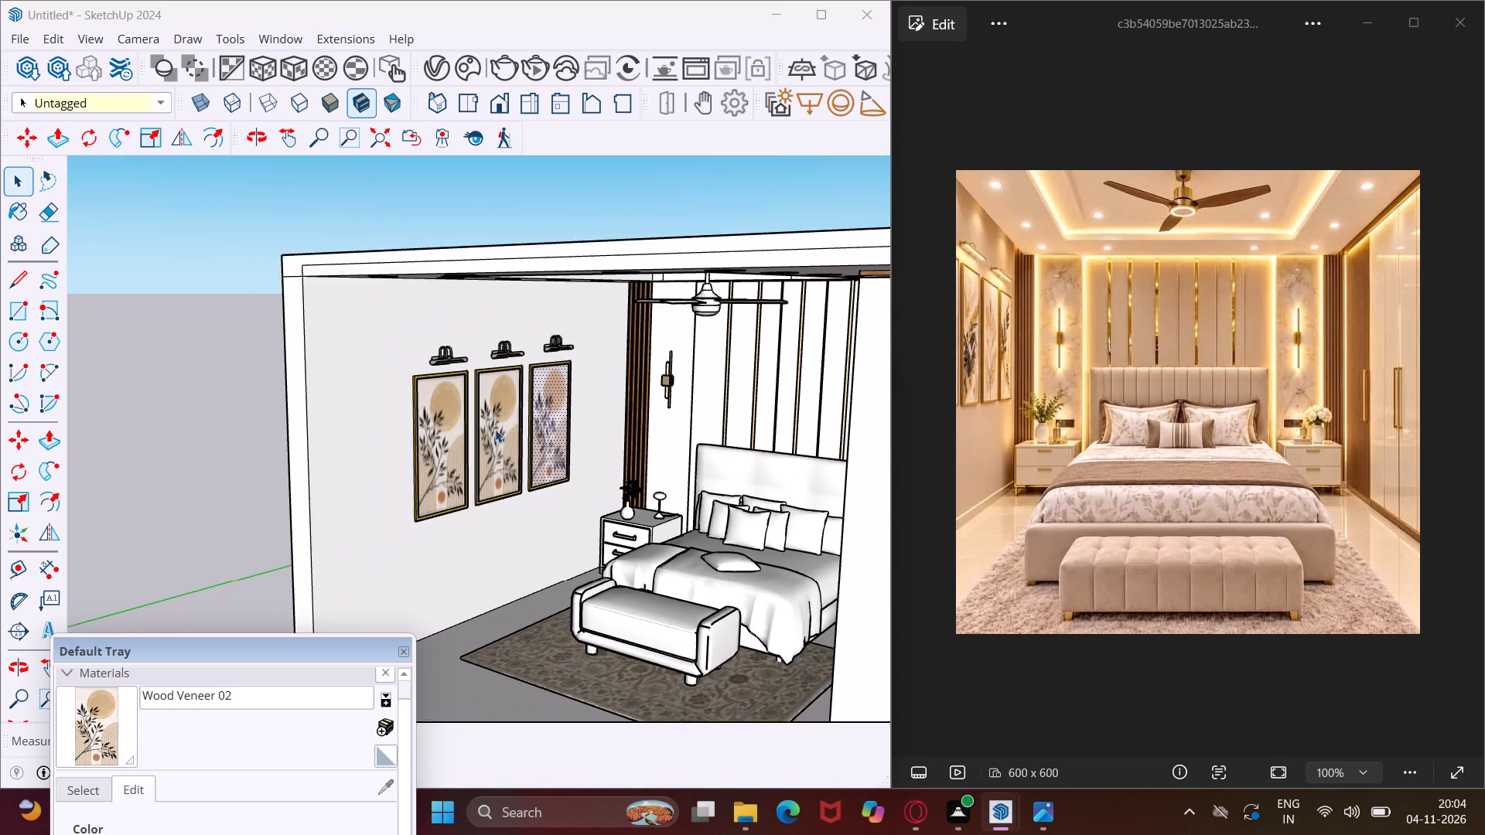
middle_click_drag(511, 437, 605, 432)
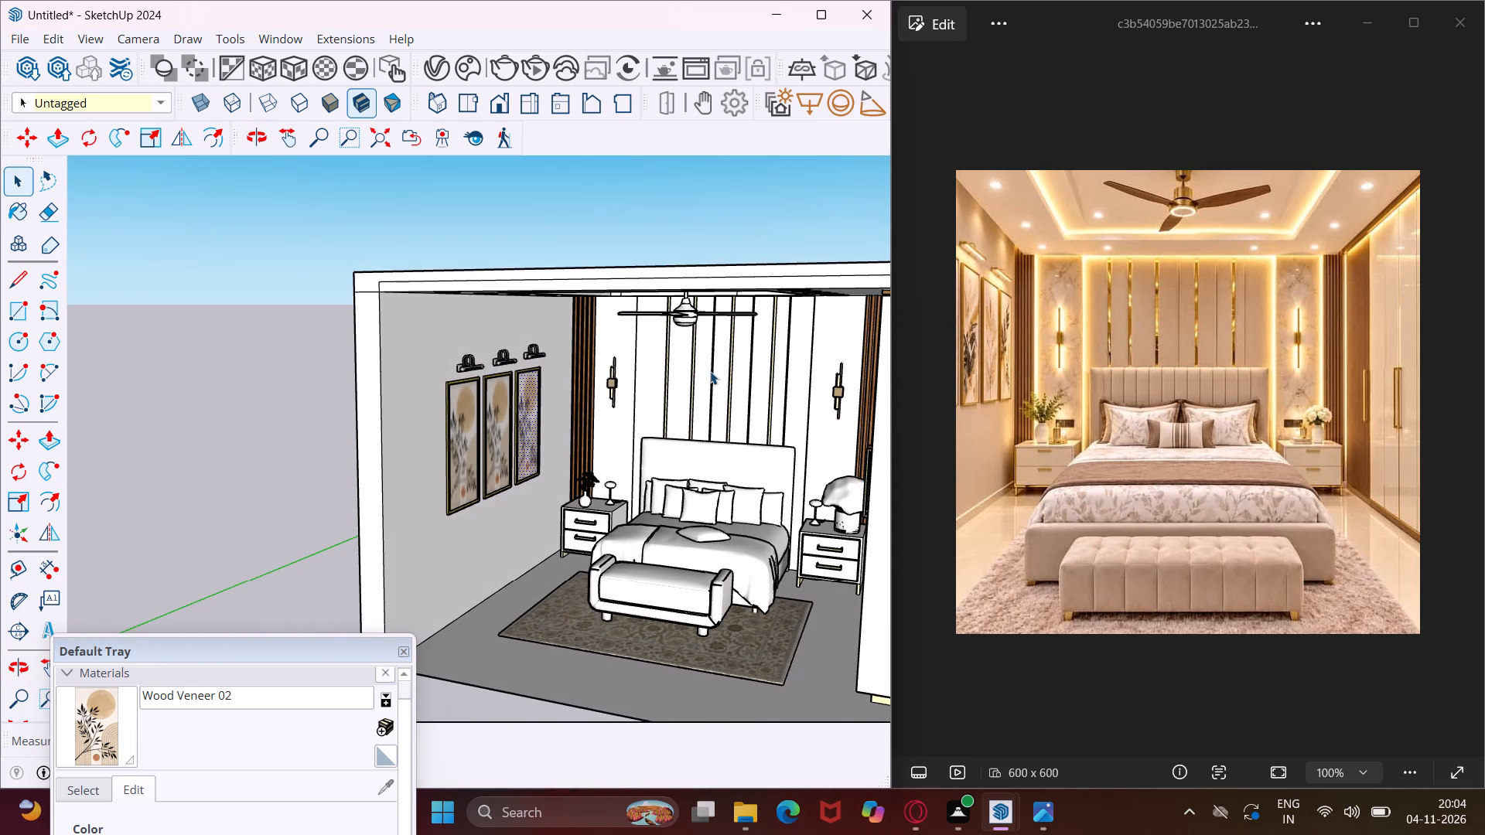
scroll(710, 371, "up", 10)
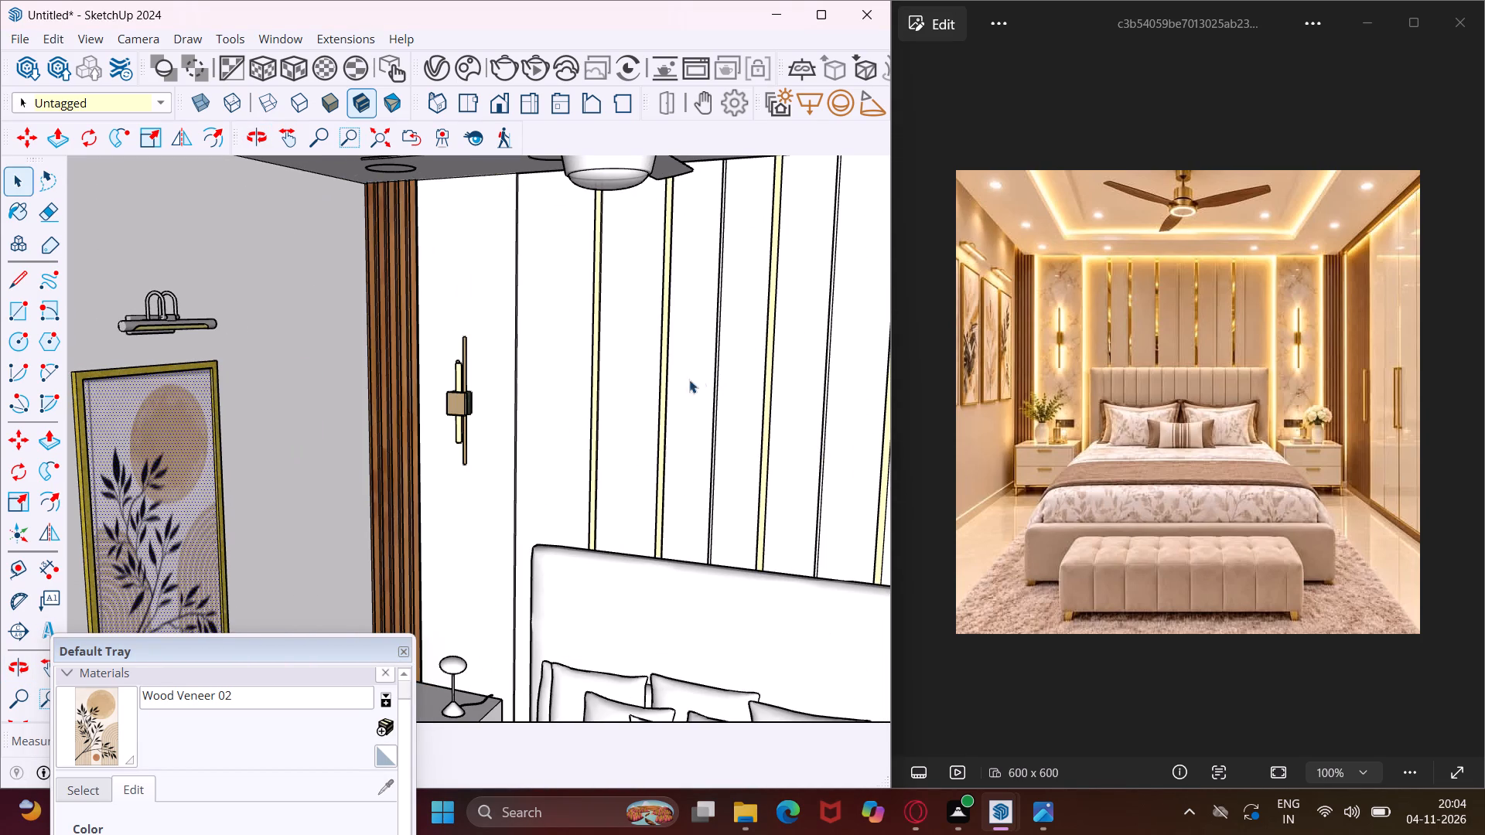
left_click(508, 496)
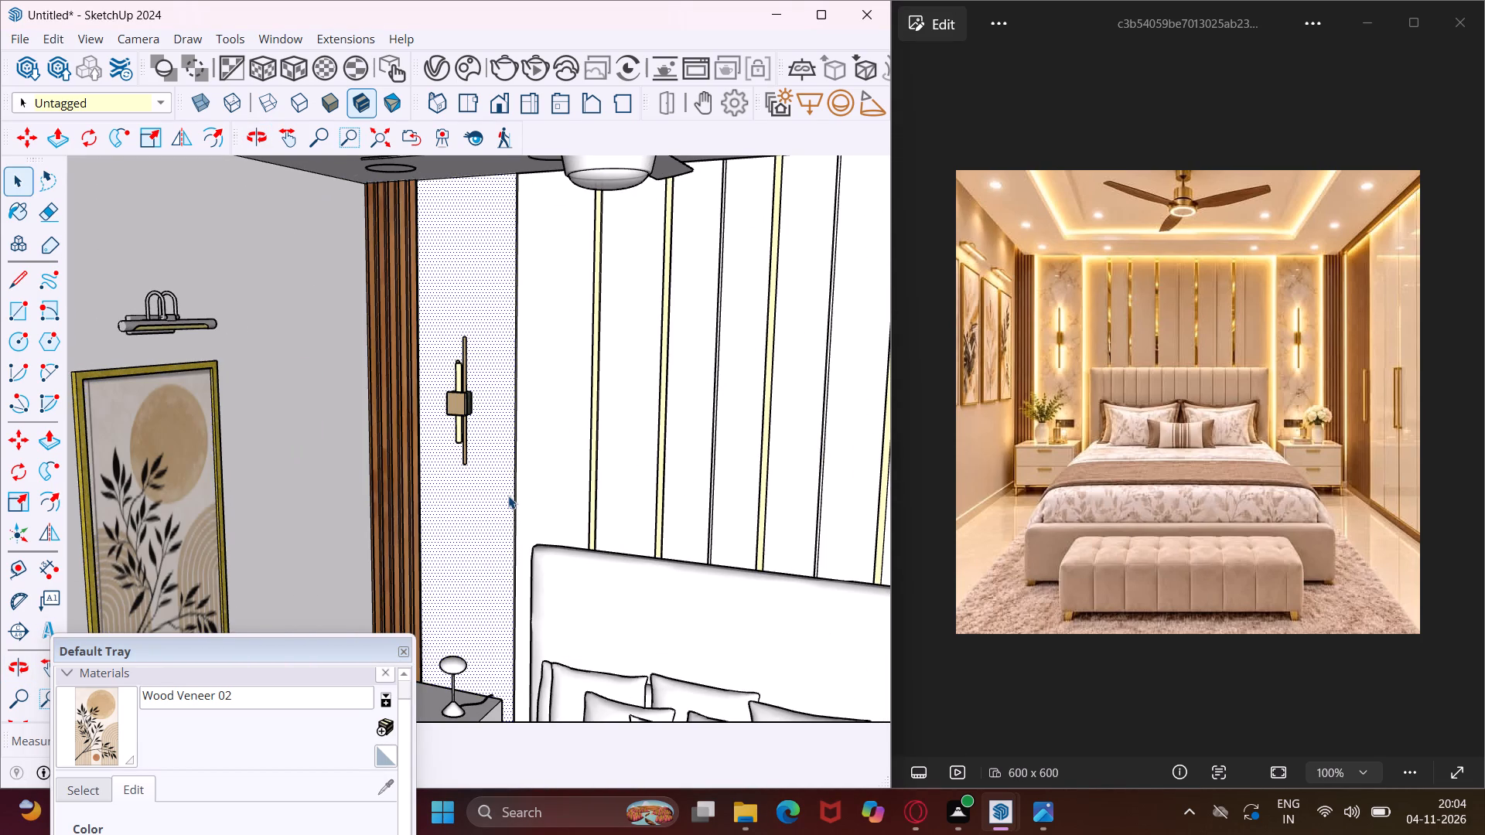
scroll(499, 503, "down", 1)
scroll(374, 529, "down", 5)
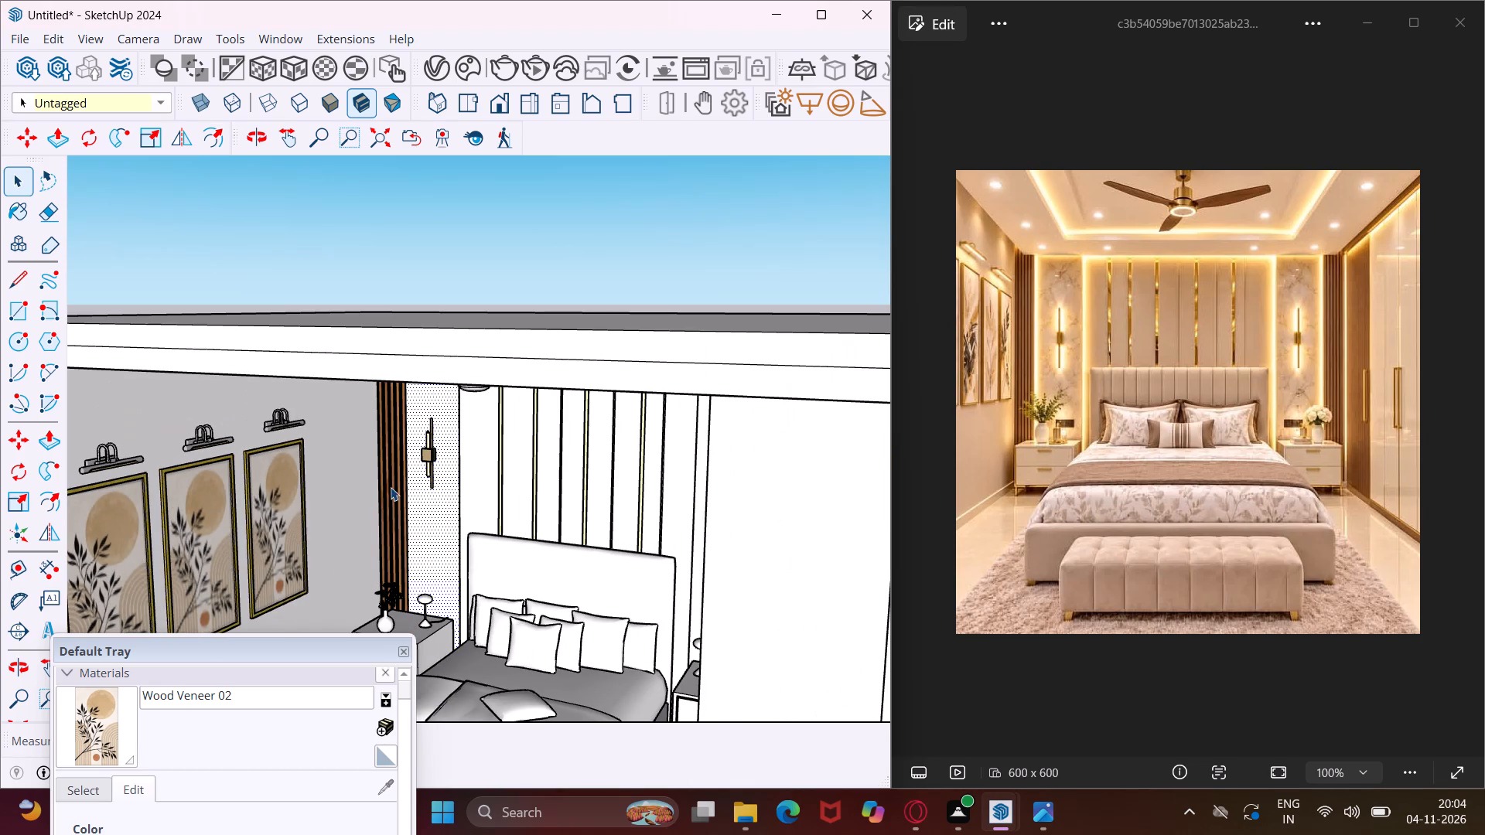
middle_click_drag(394, 487, 486, 441)
scroll(486, 441, "up", 1)
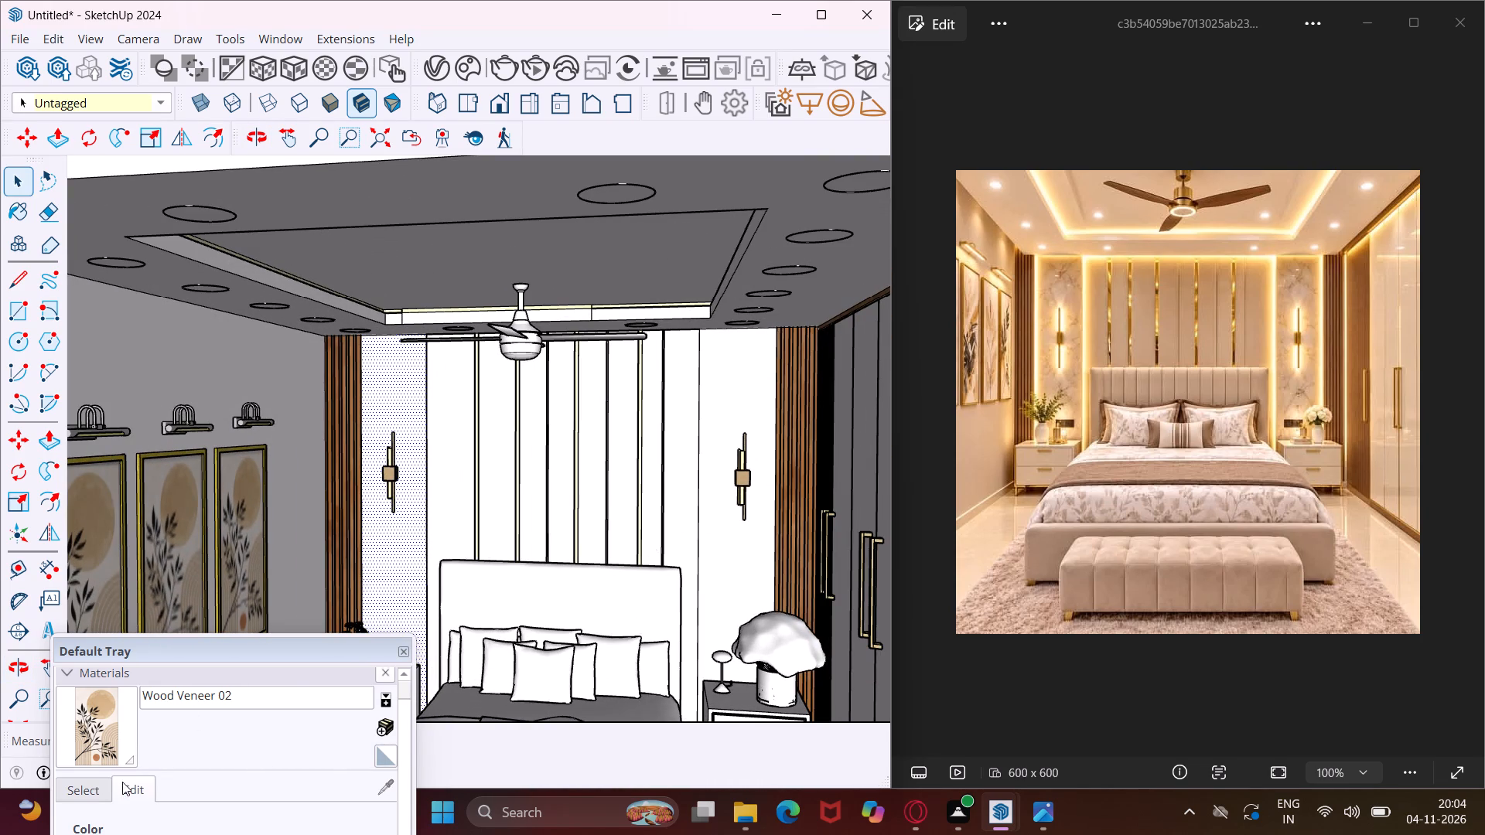
scroll(120, 779, "down", 2)
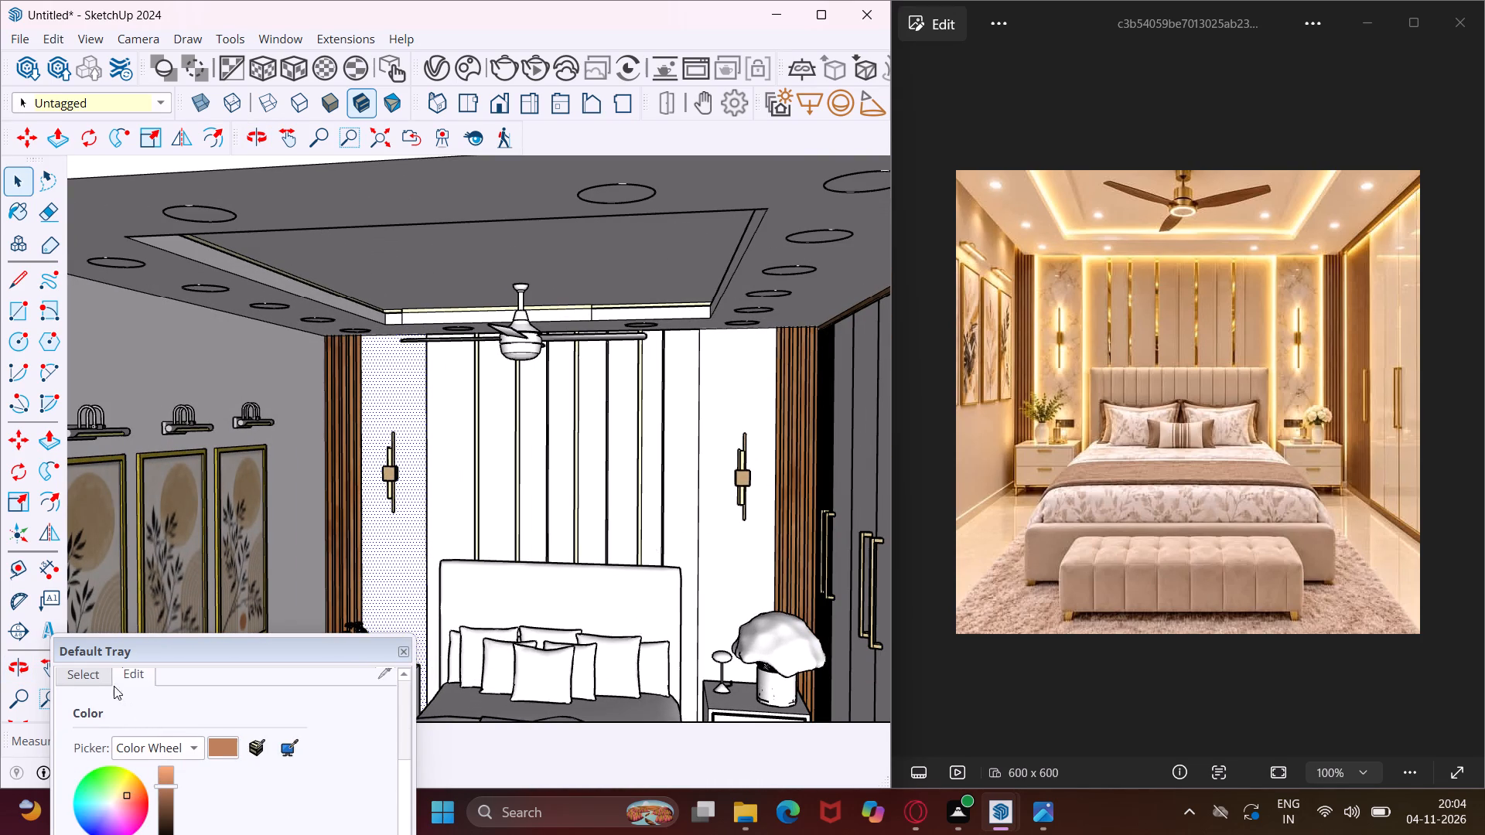
left_click(101, 674)
left_click(189, 747)
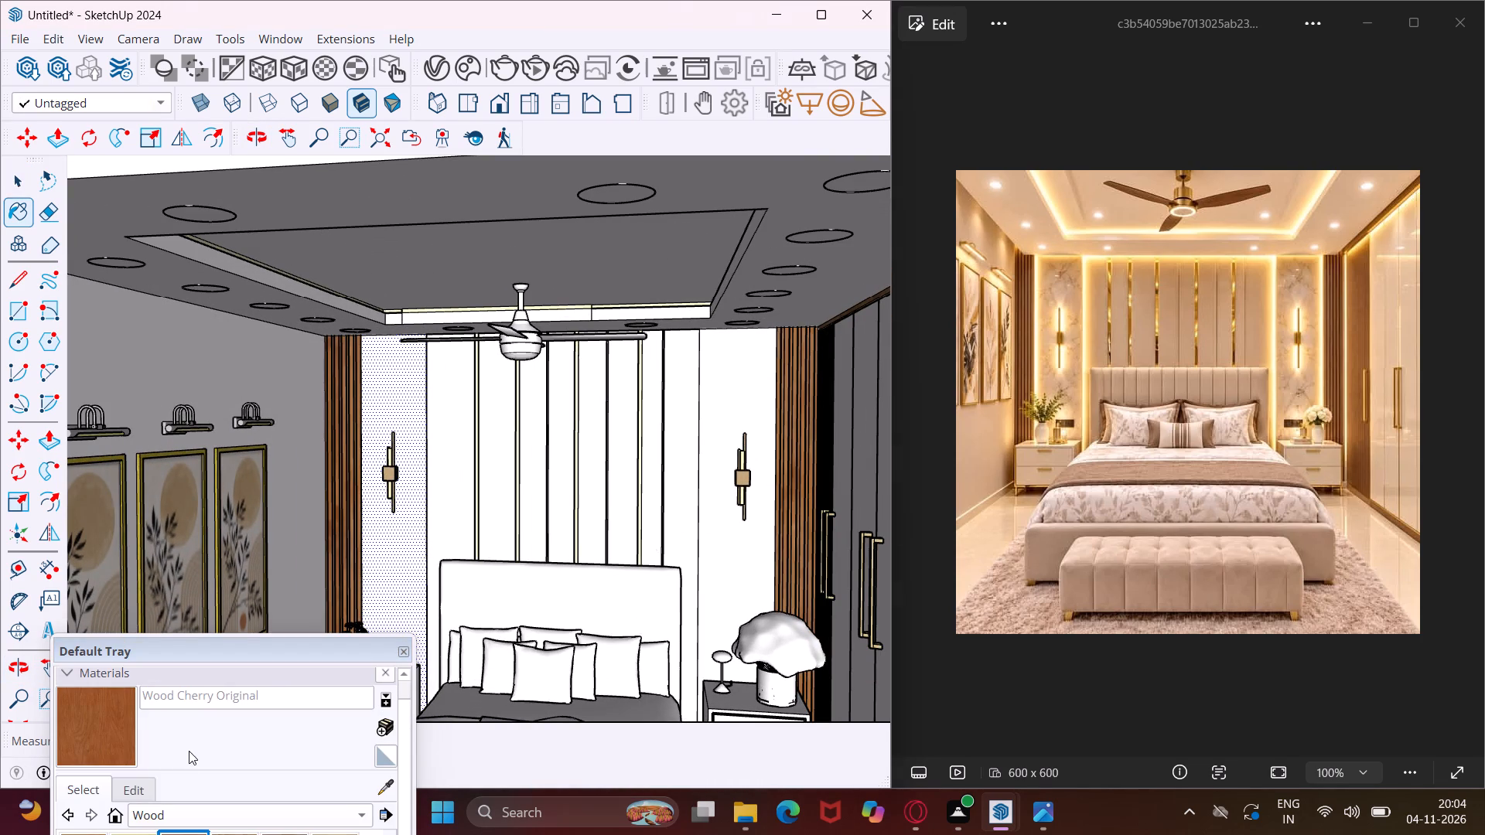
left_click(394, 535)
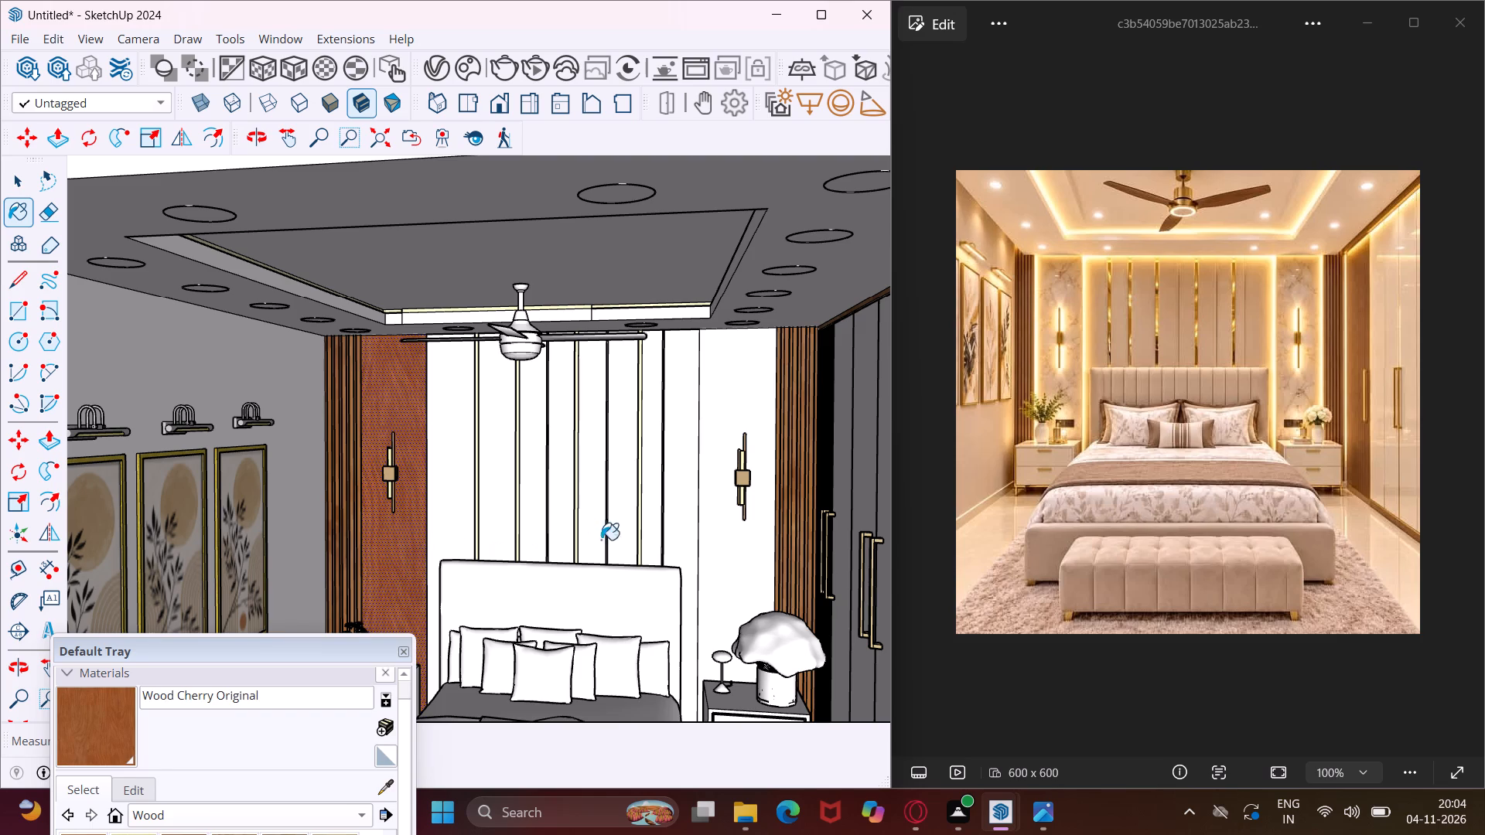
left_click(729, 517)
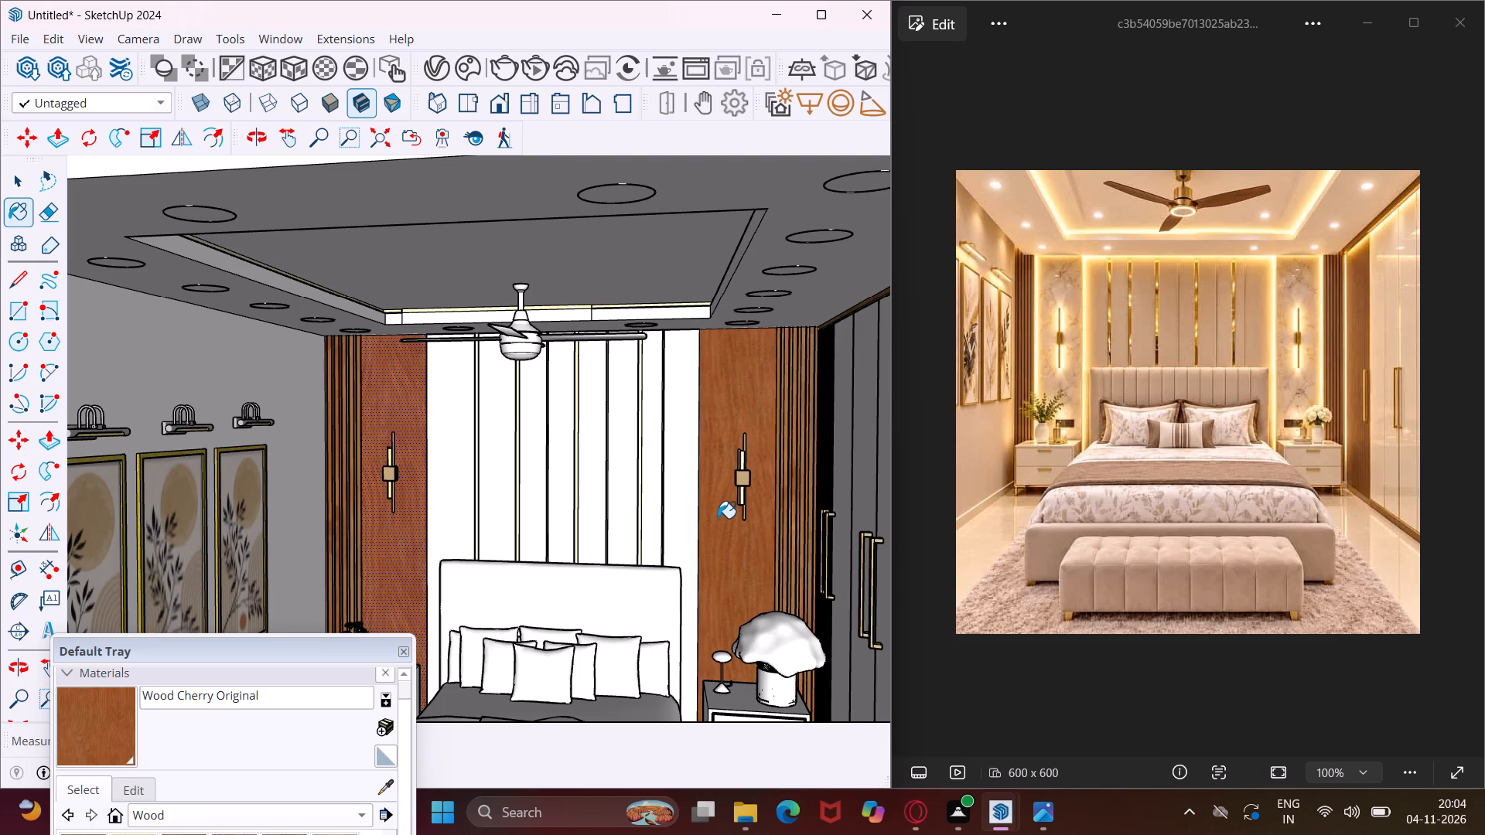
scroll(244, 764, "down", 3)
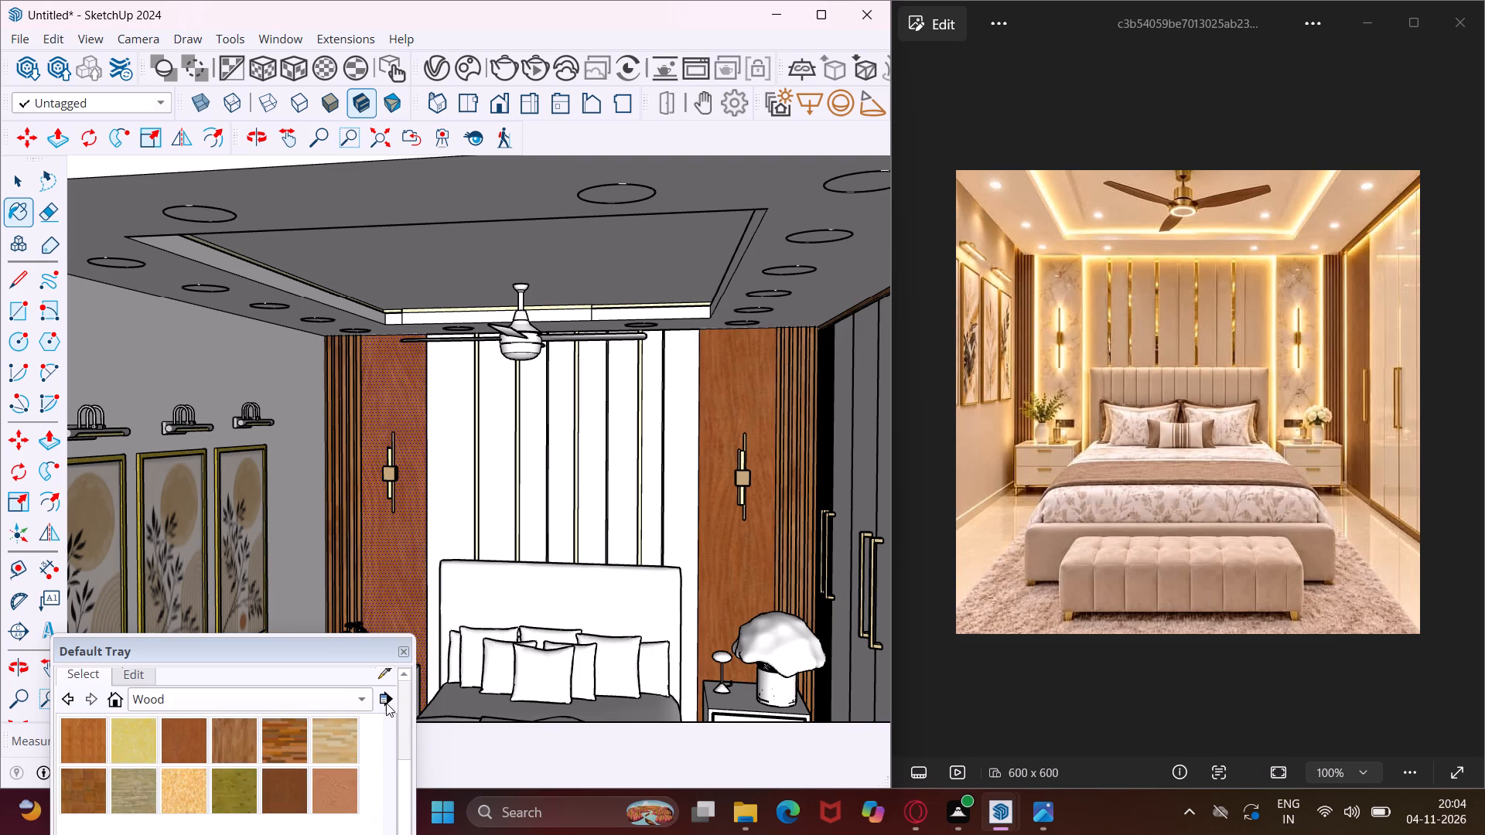
left_click(384, 700)
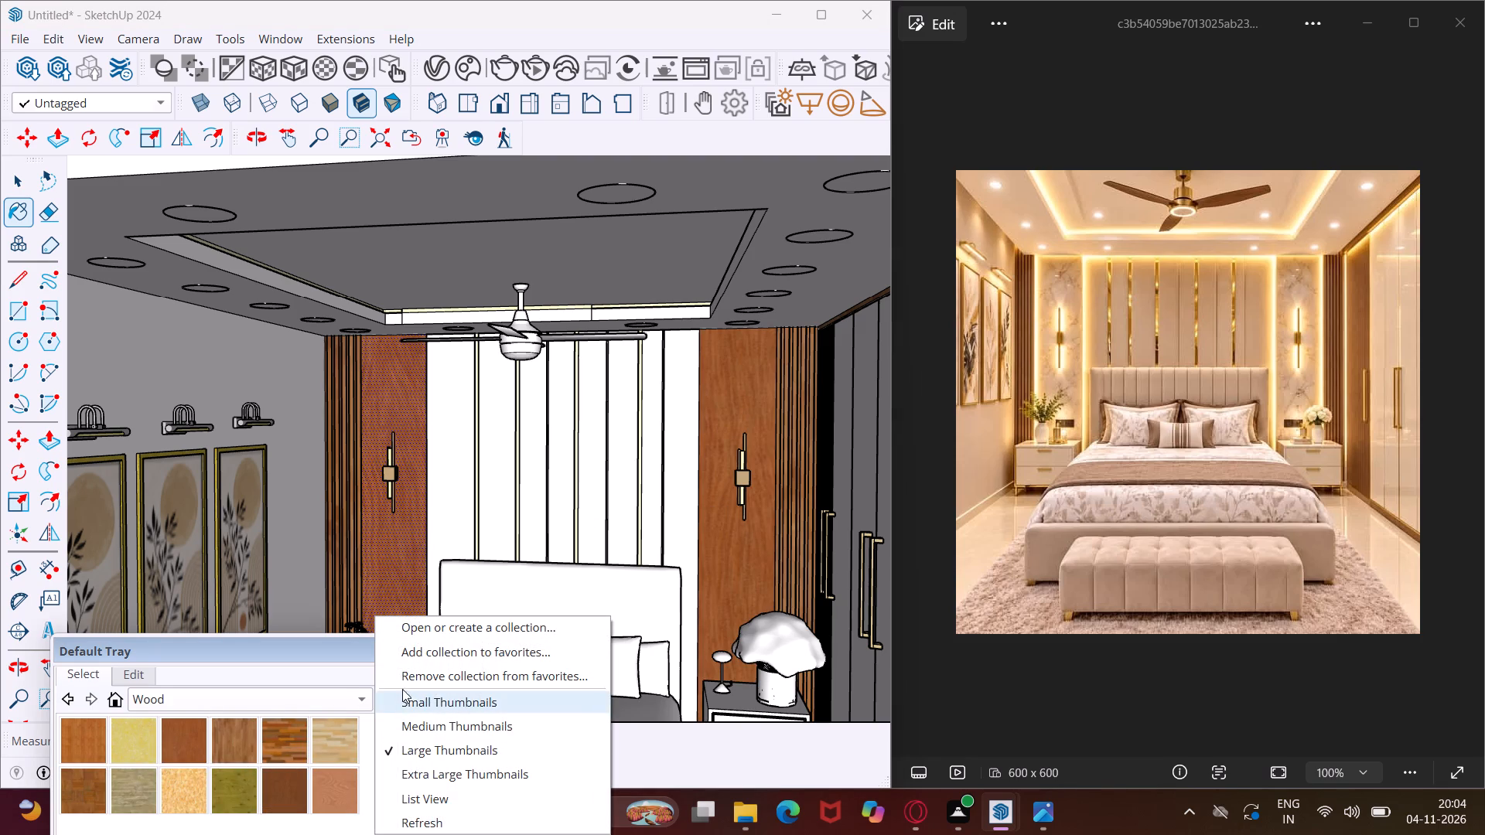
left_click(135, 671)
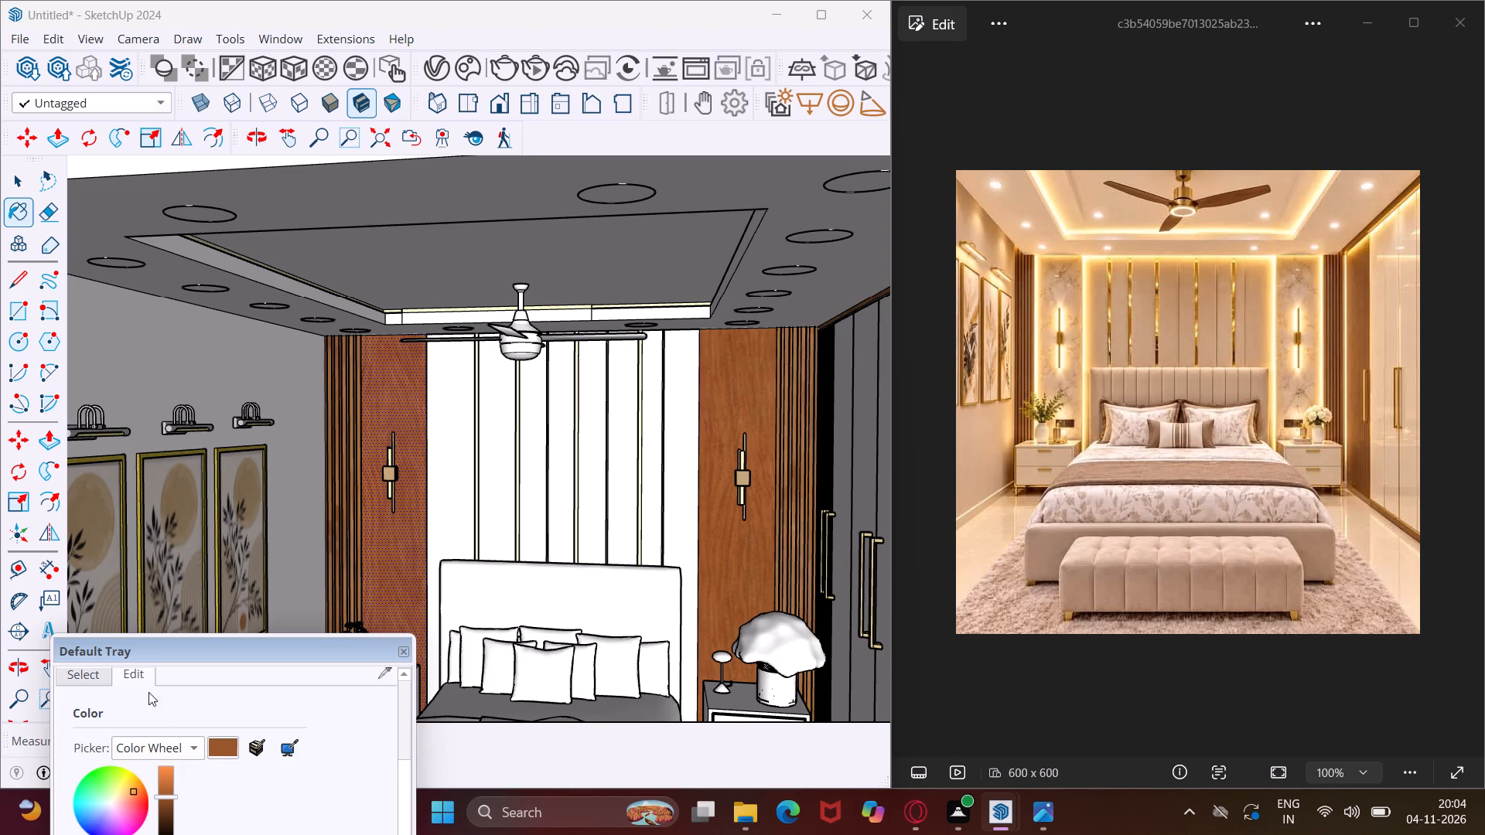
scroll(223, 741, "down", 3)
left_click(268, 744)
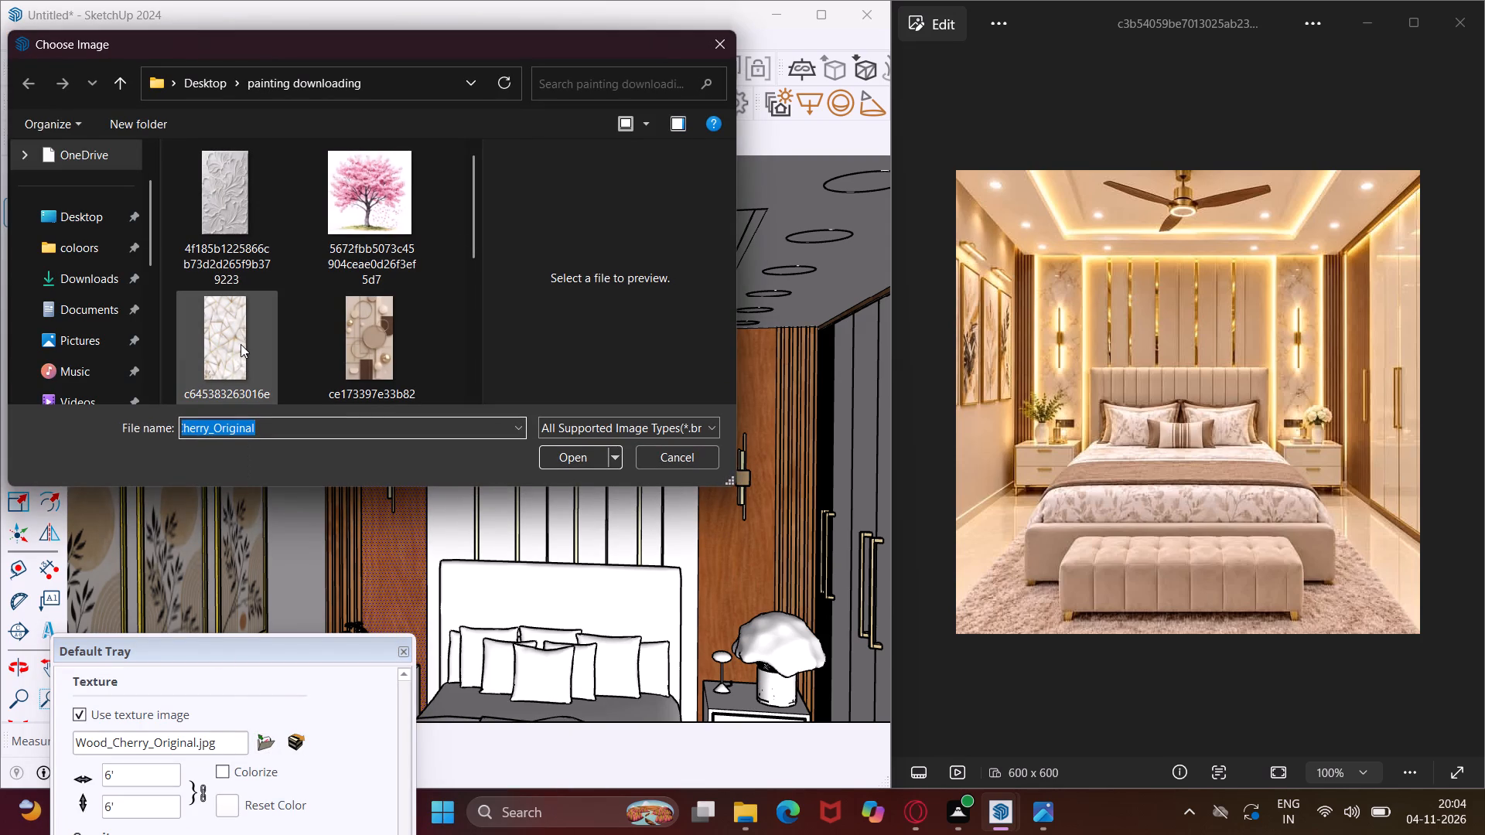
left_click(241, 344)
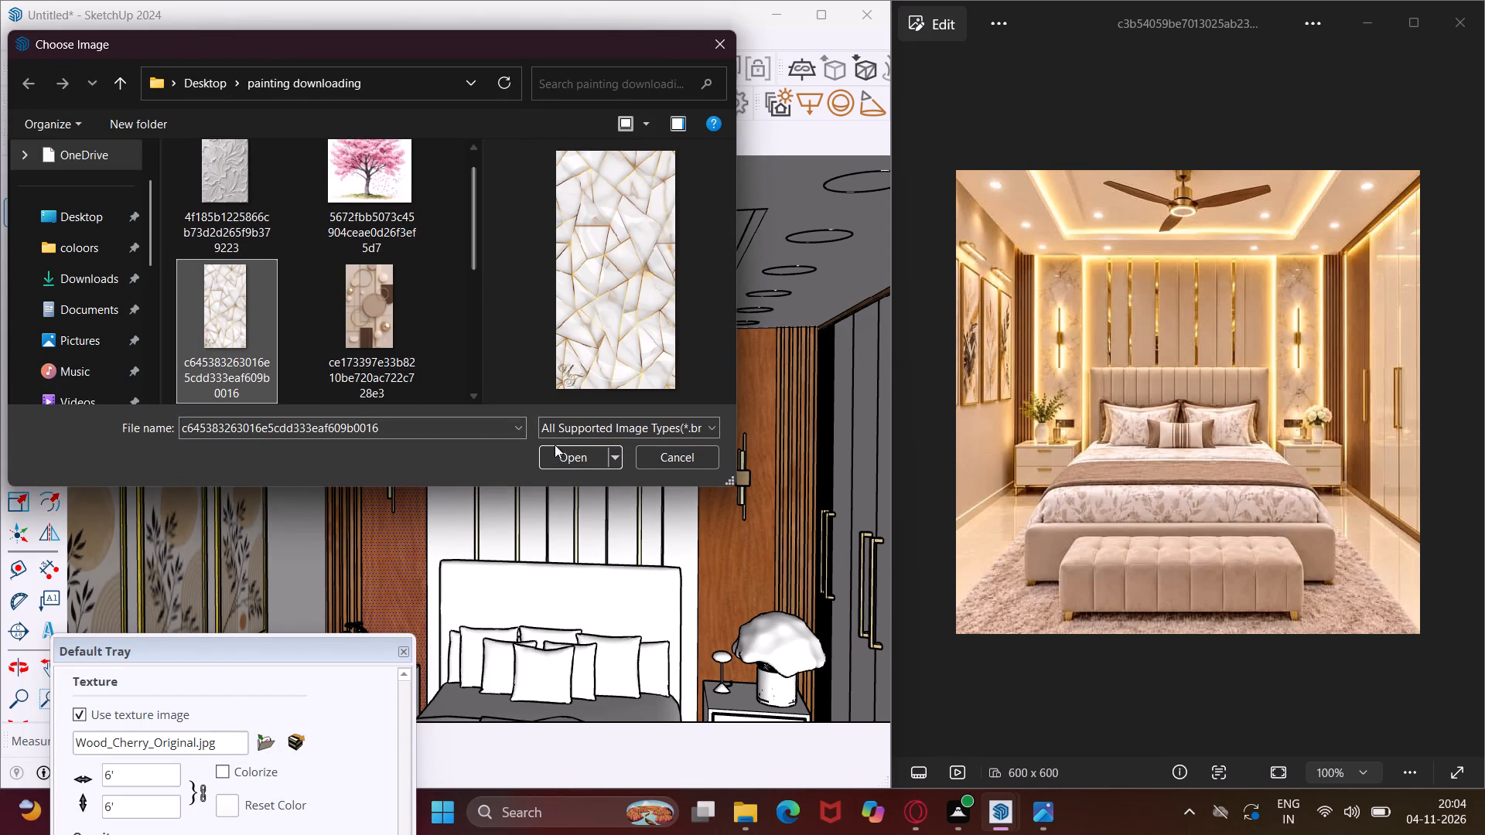
left_click(567, 456)
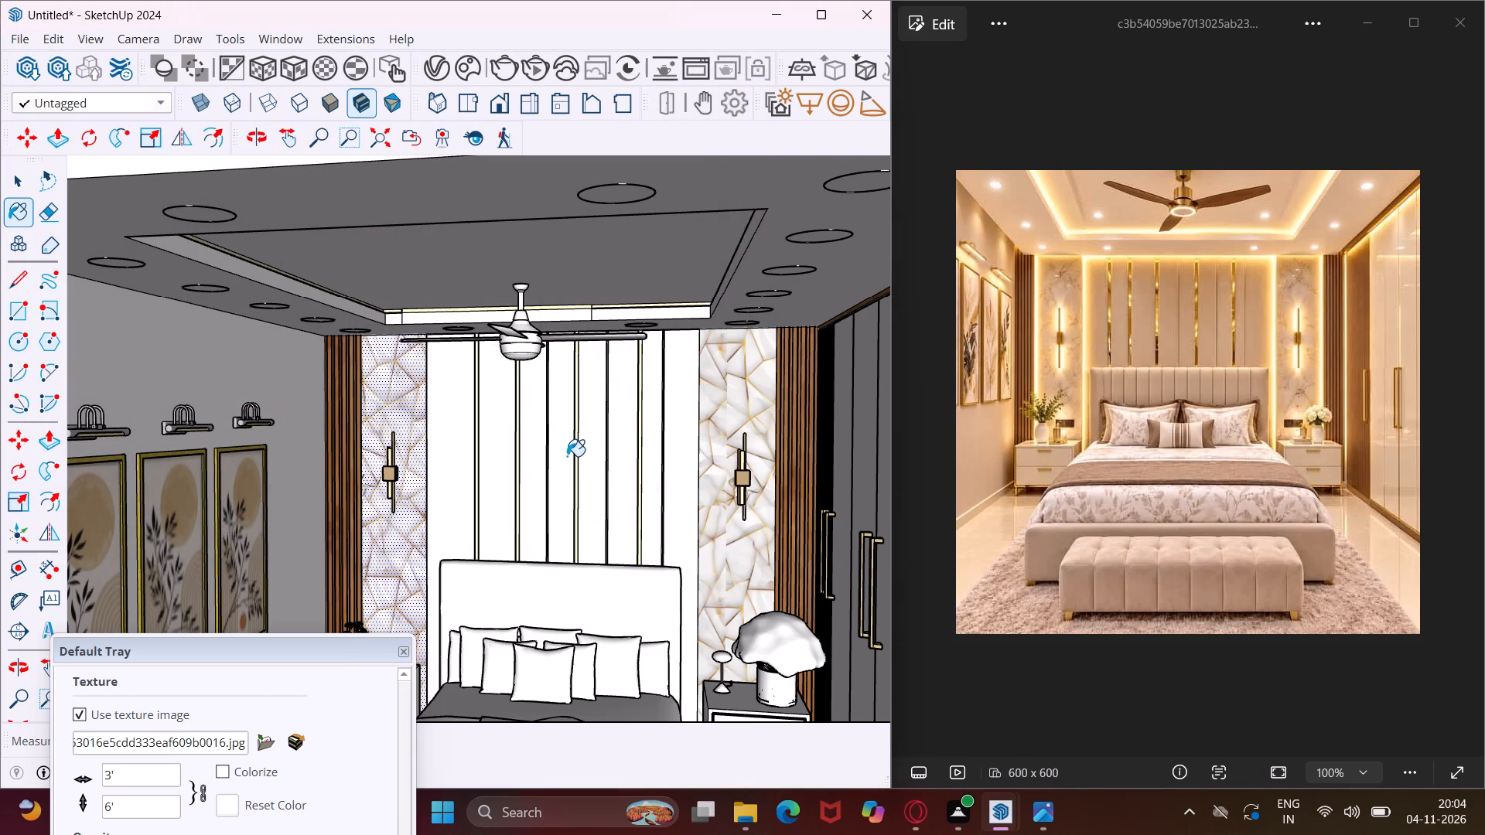
scroll(566, 452, "up", 2)
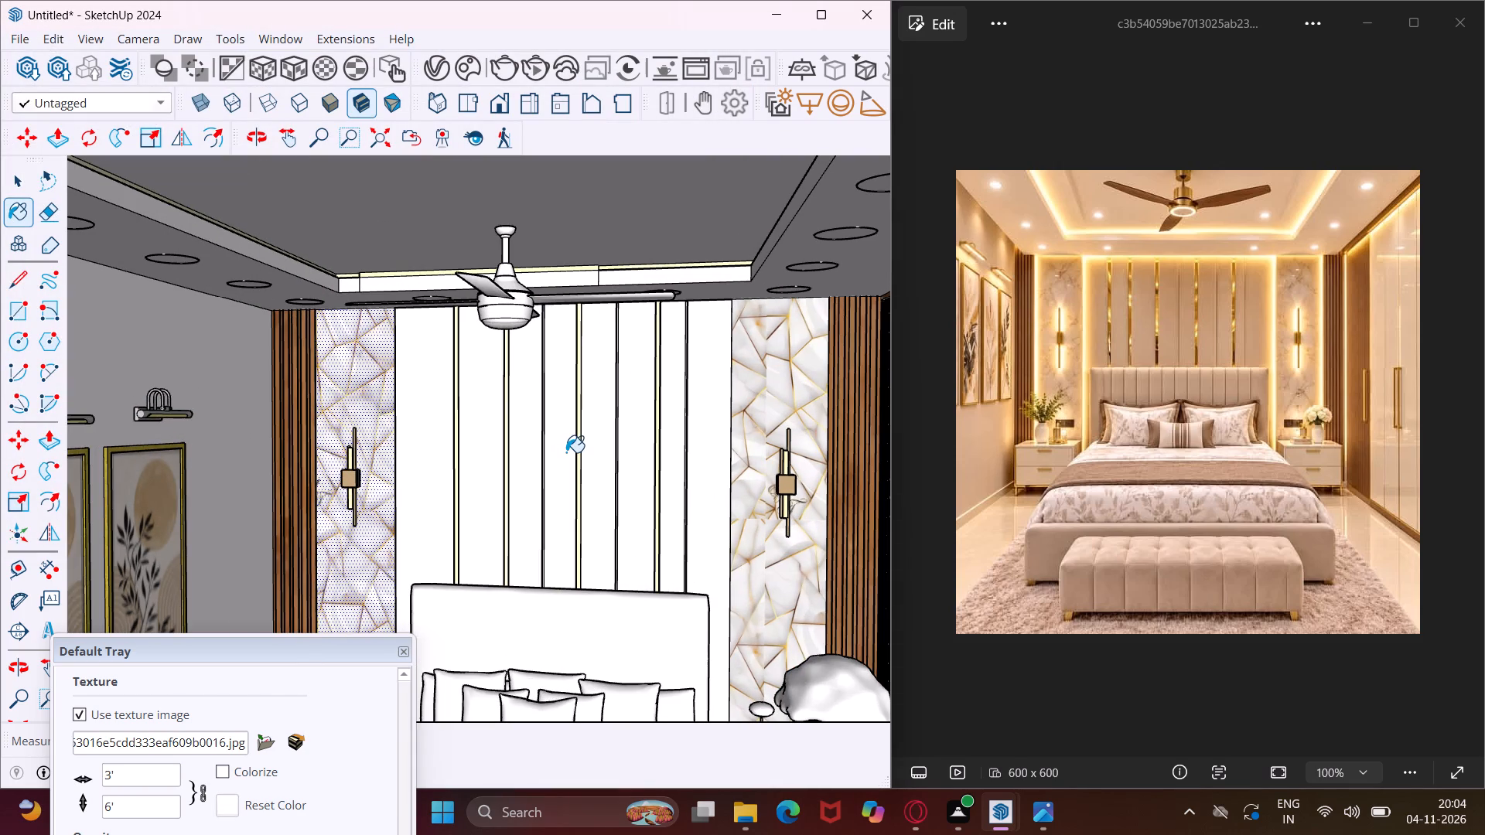
scroll(504, 441, "down", 4)
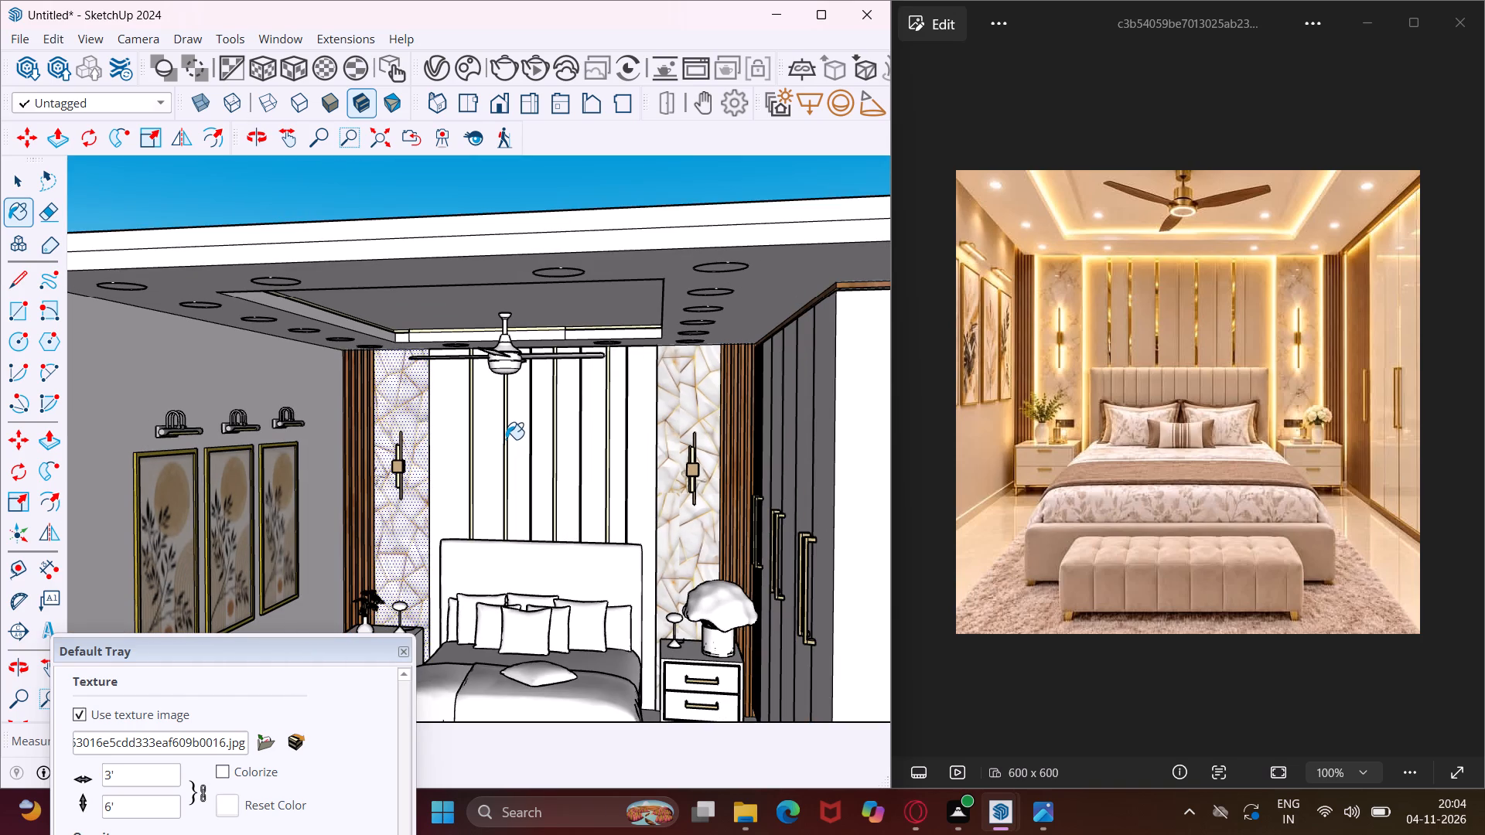
key("Escape")
key("space")
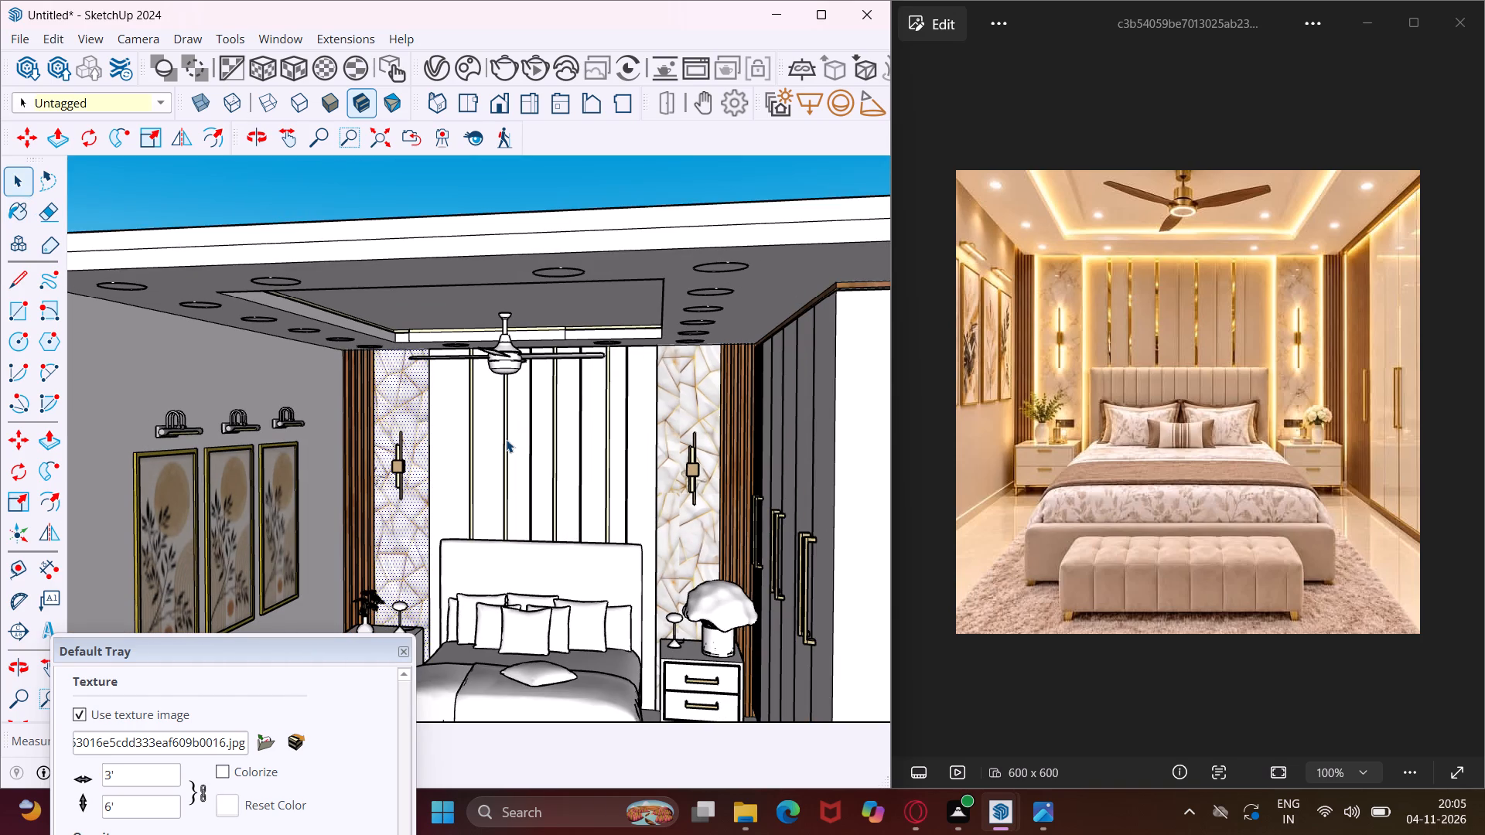
Create a Generic V-Ray material and set its diffuse colour to an off-white of R 0.909, G 0.905, B 0.905.
scroll(505, 414, "down", 1)
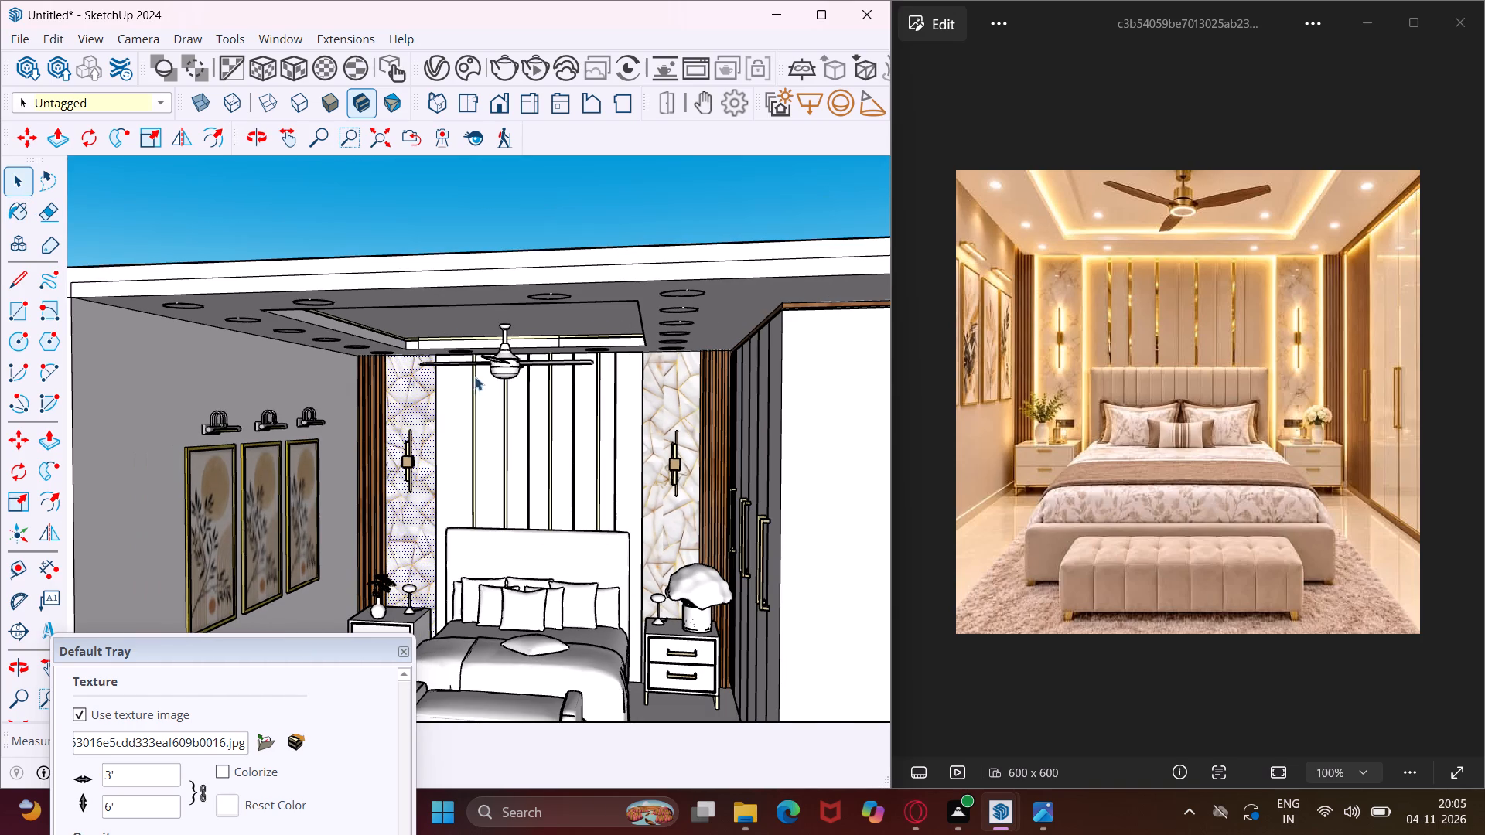
left_click(449, 62)
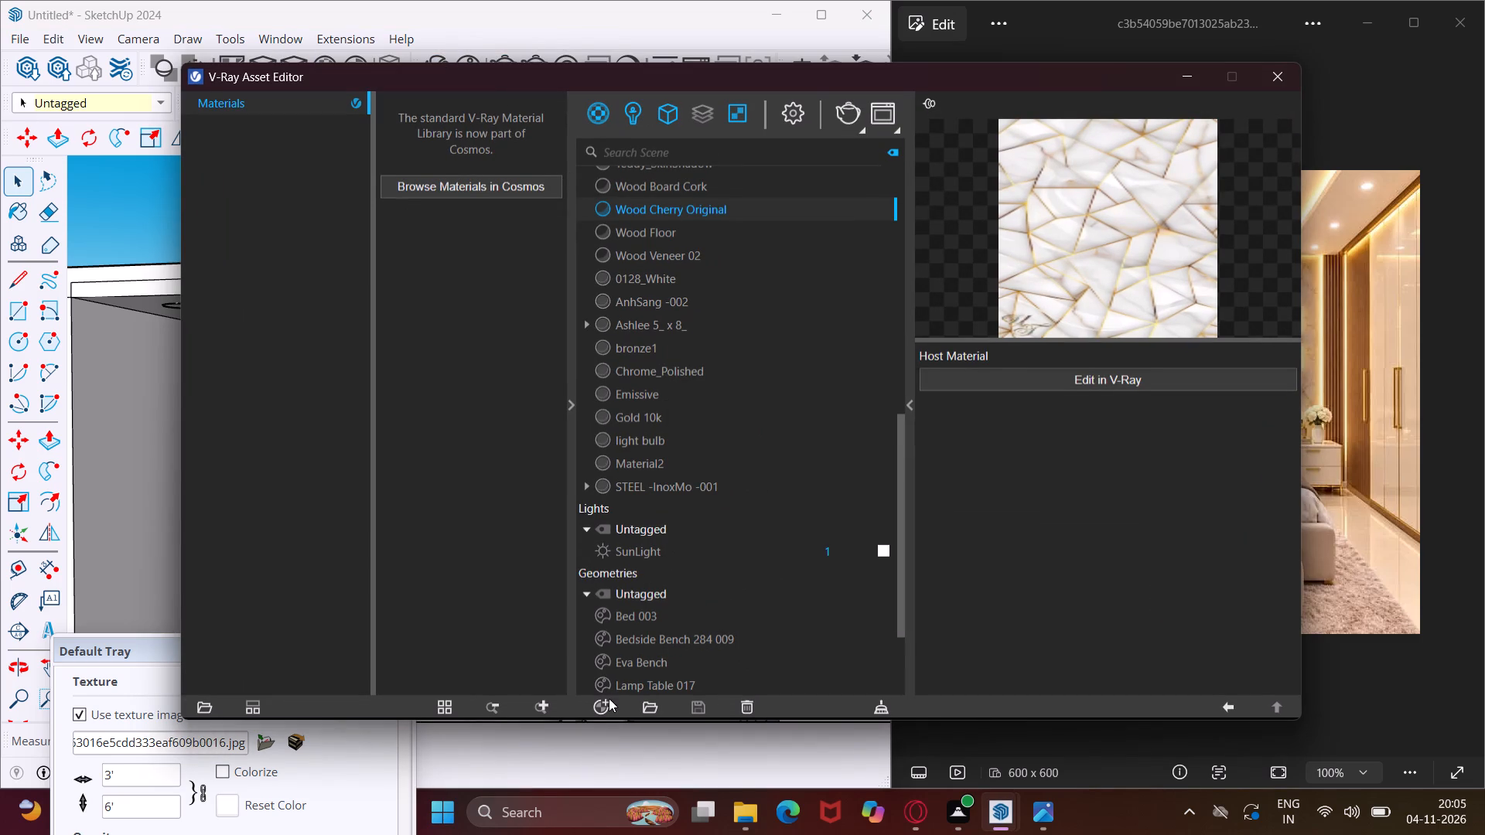
left_click(606, 702)
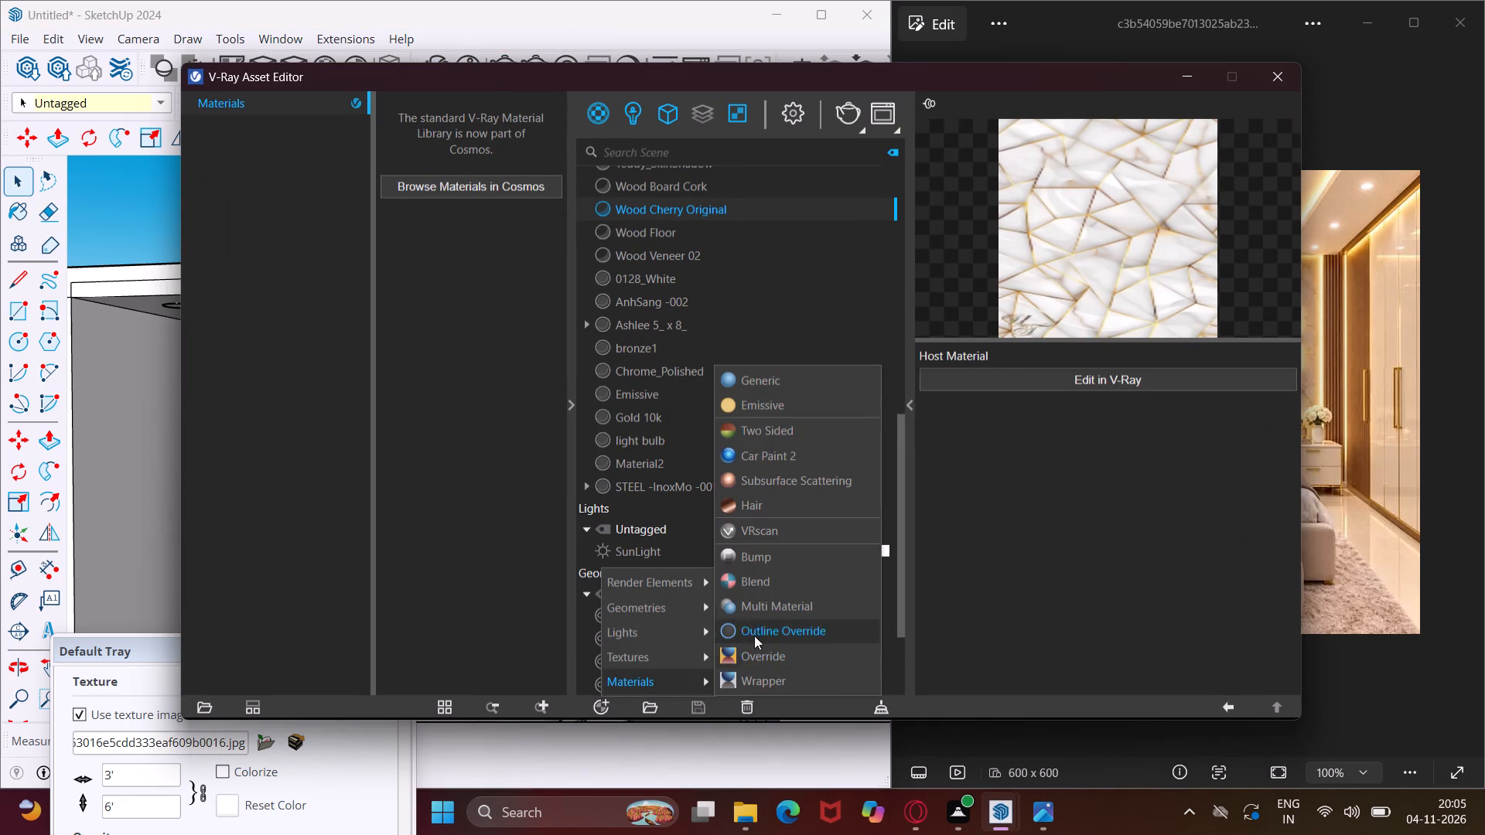
left_click(736, 389)
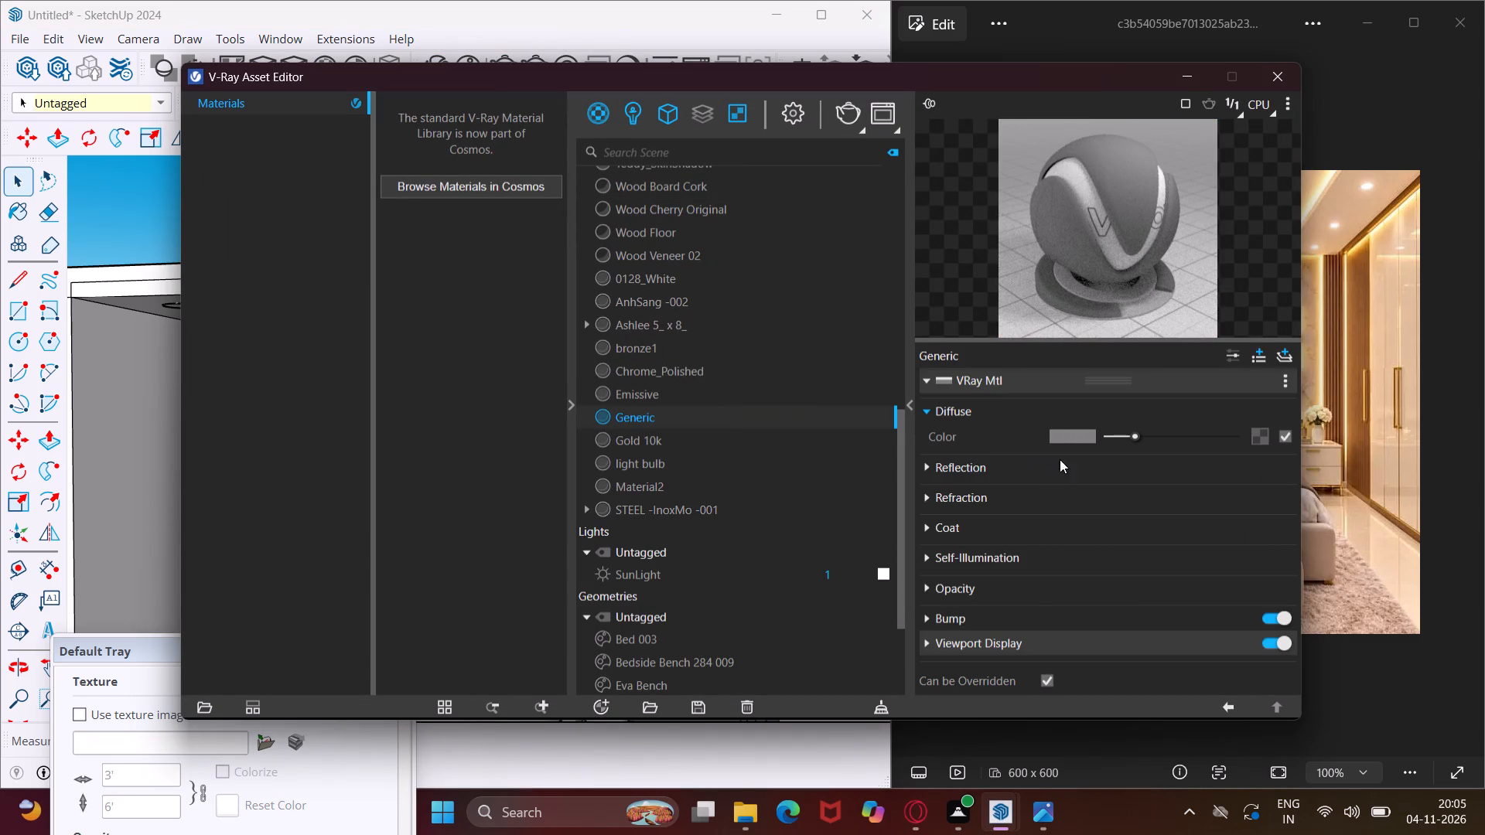
left_click(1070, 438)
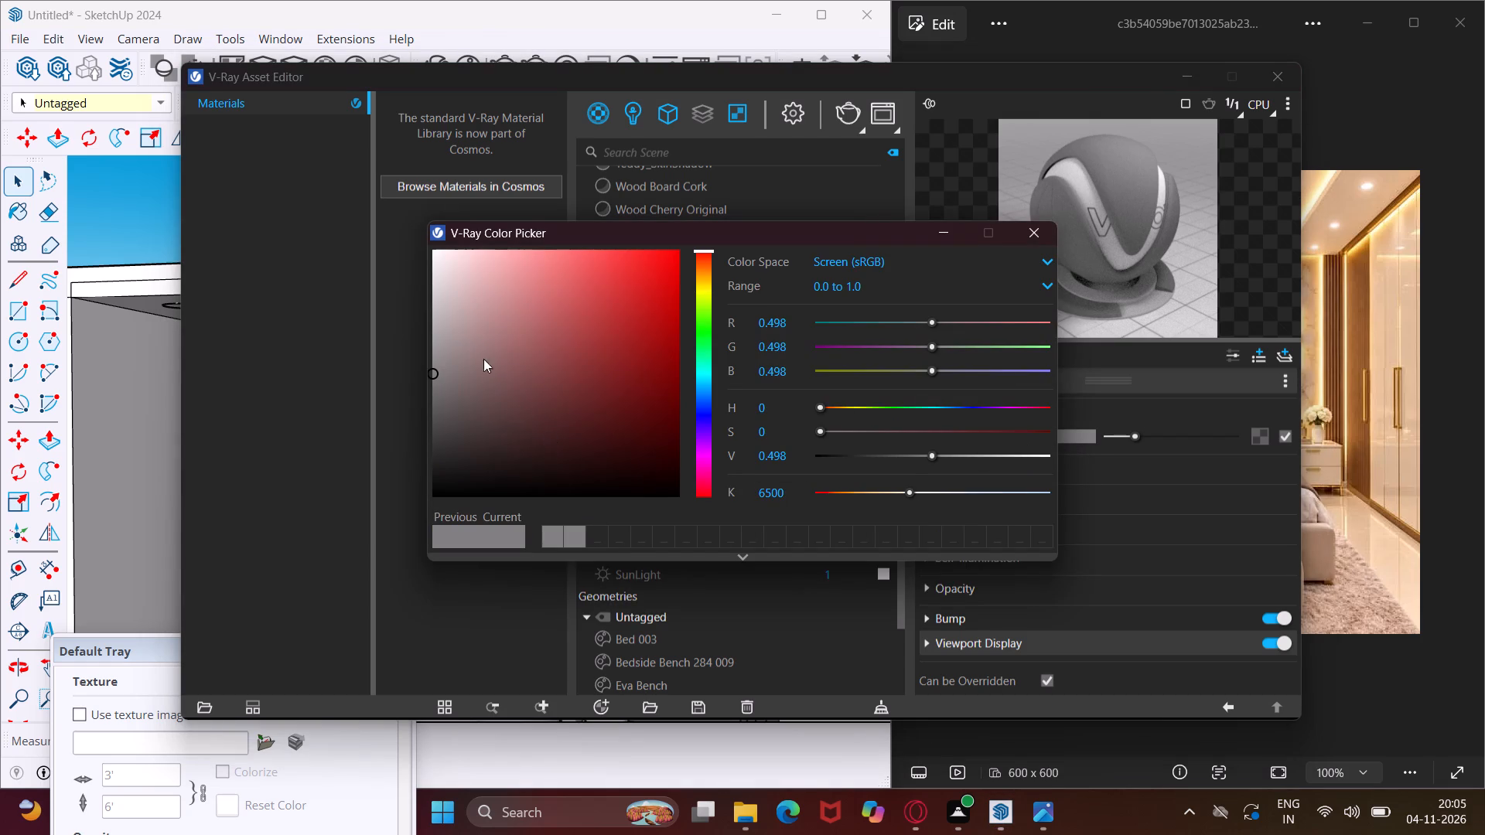
left_click(451, 304)
left_click(441, 288)
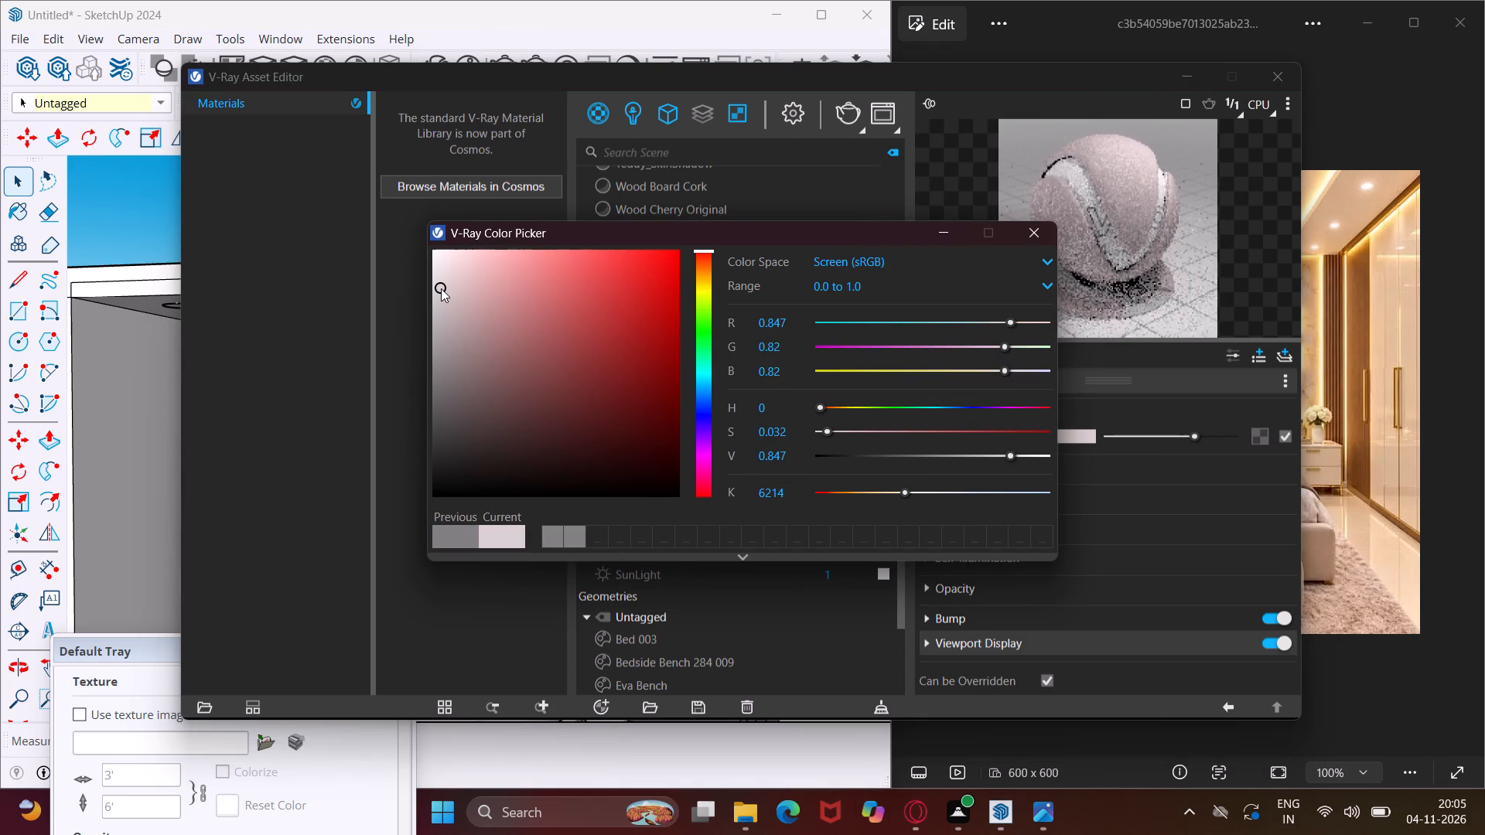
left_click(434, 272)
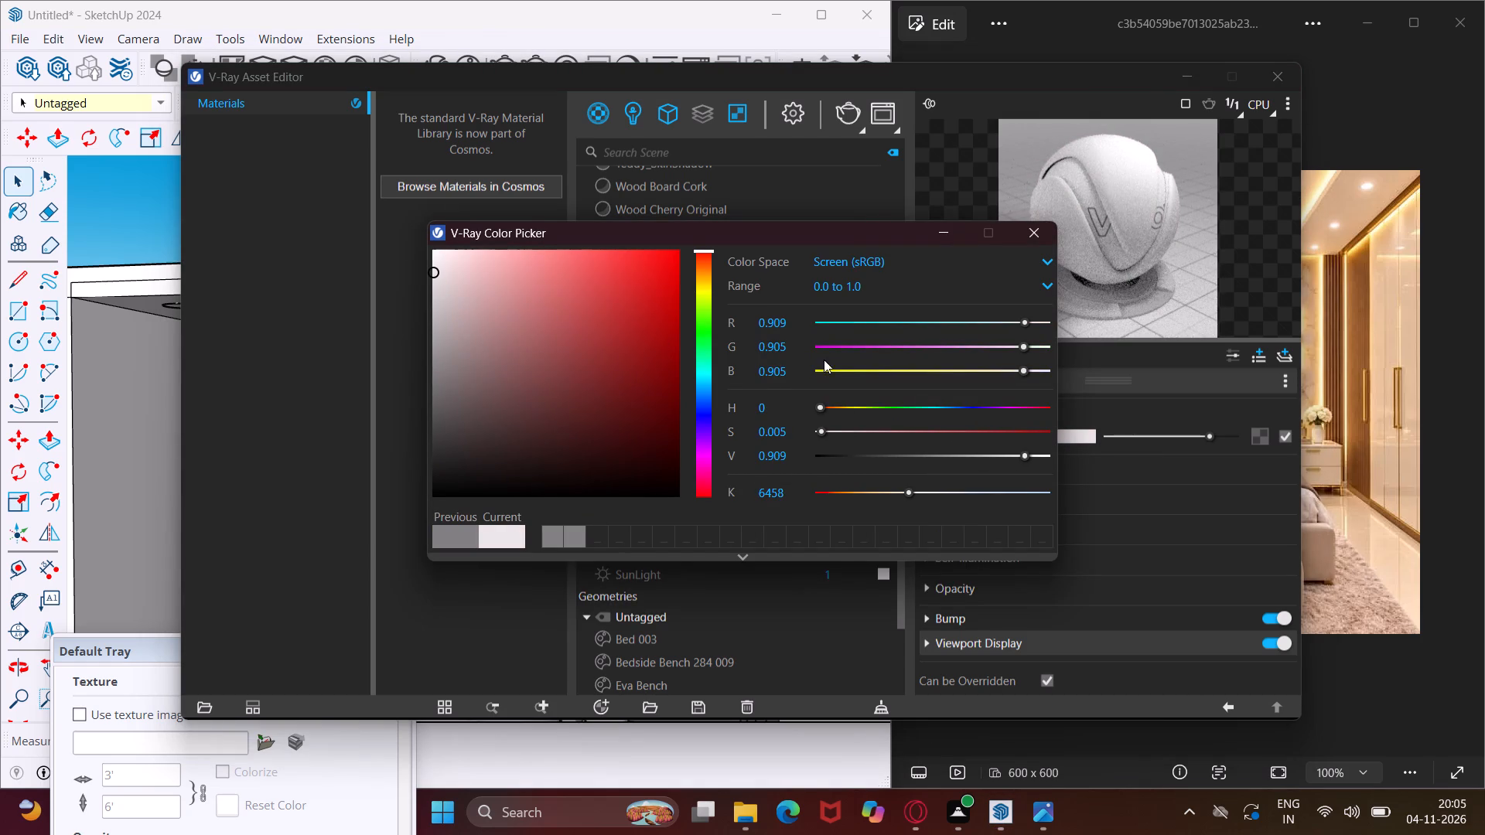
left_click(934, 239)
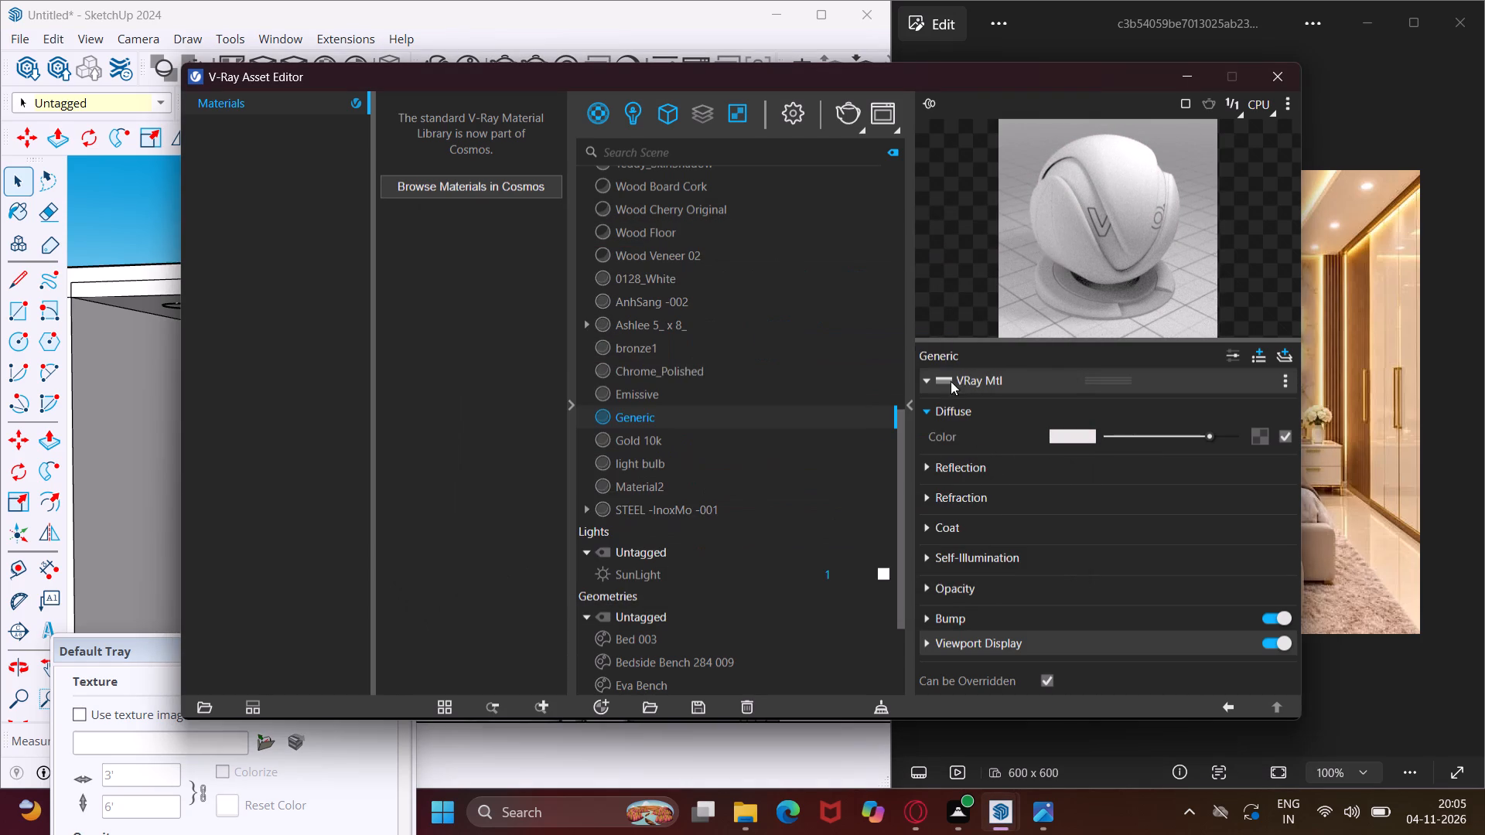
Set the Generic material's reflection colour to a light grey of 0.894 in R, G and B.
left_click(922, 469)
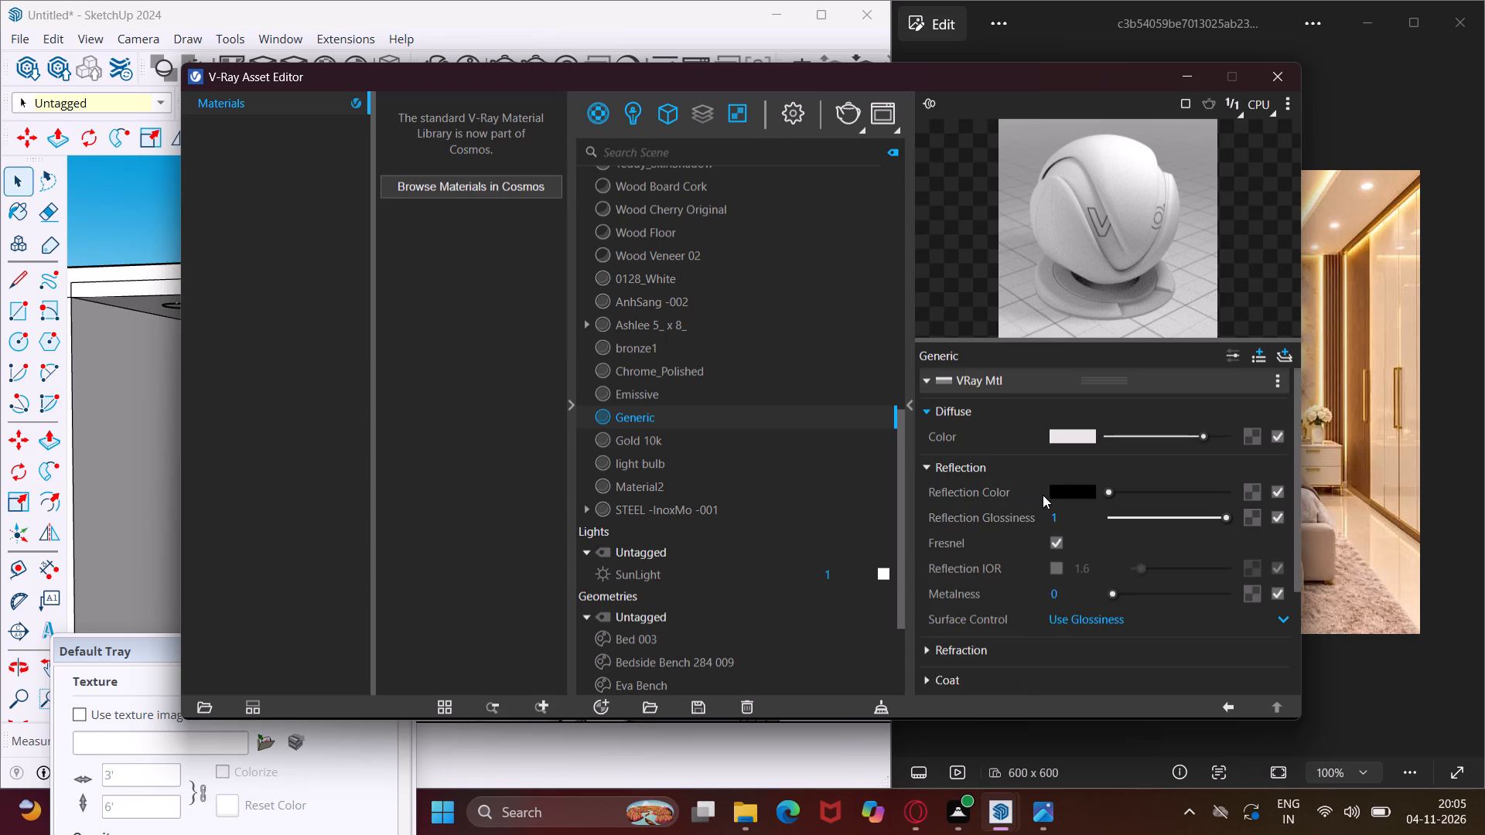
left_click(1055, 493)
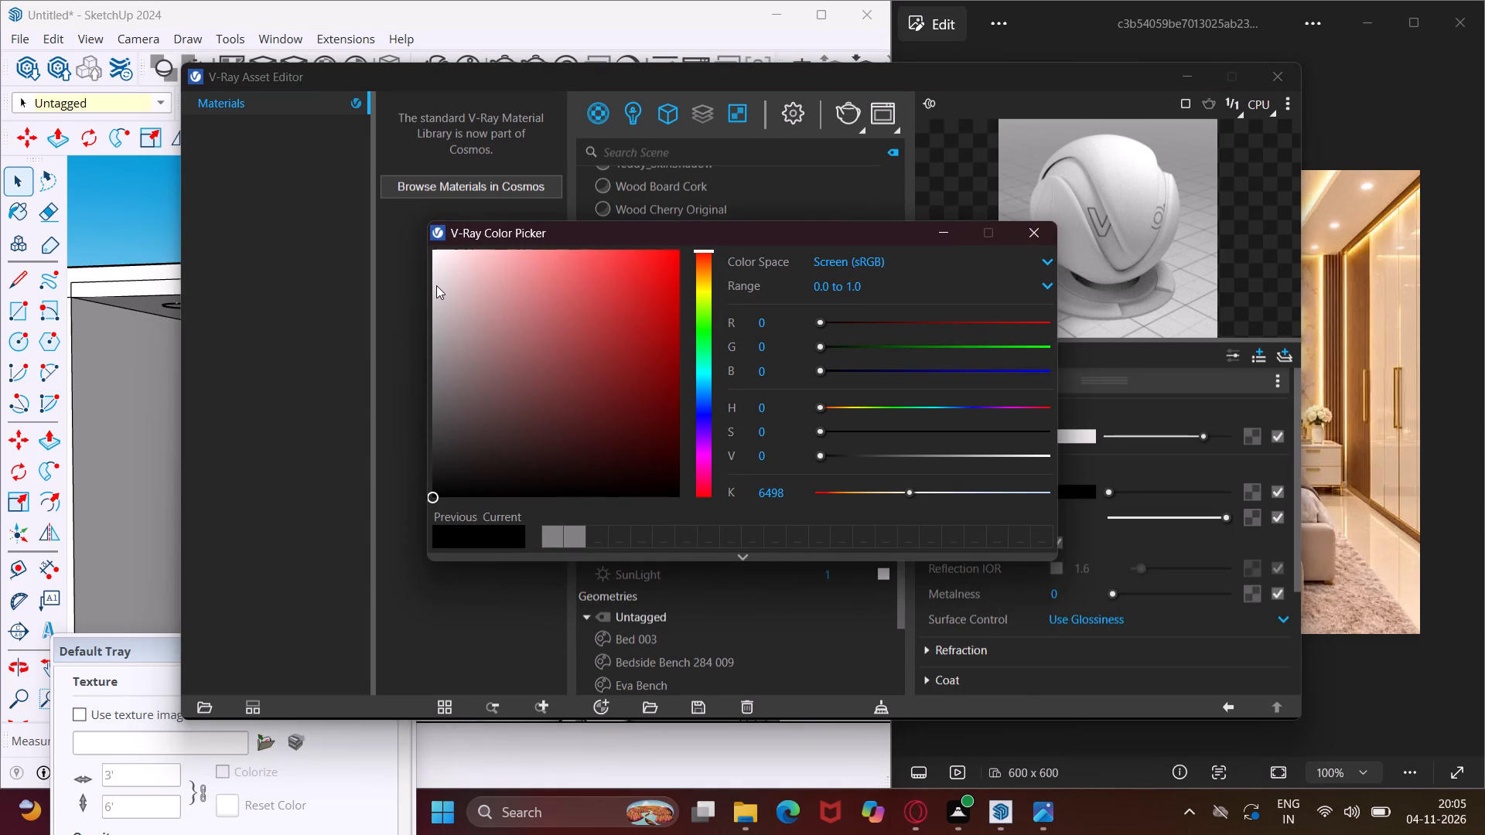
left_click(438, 291)
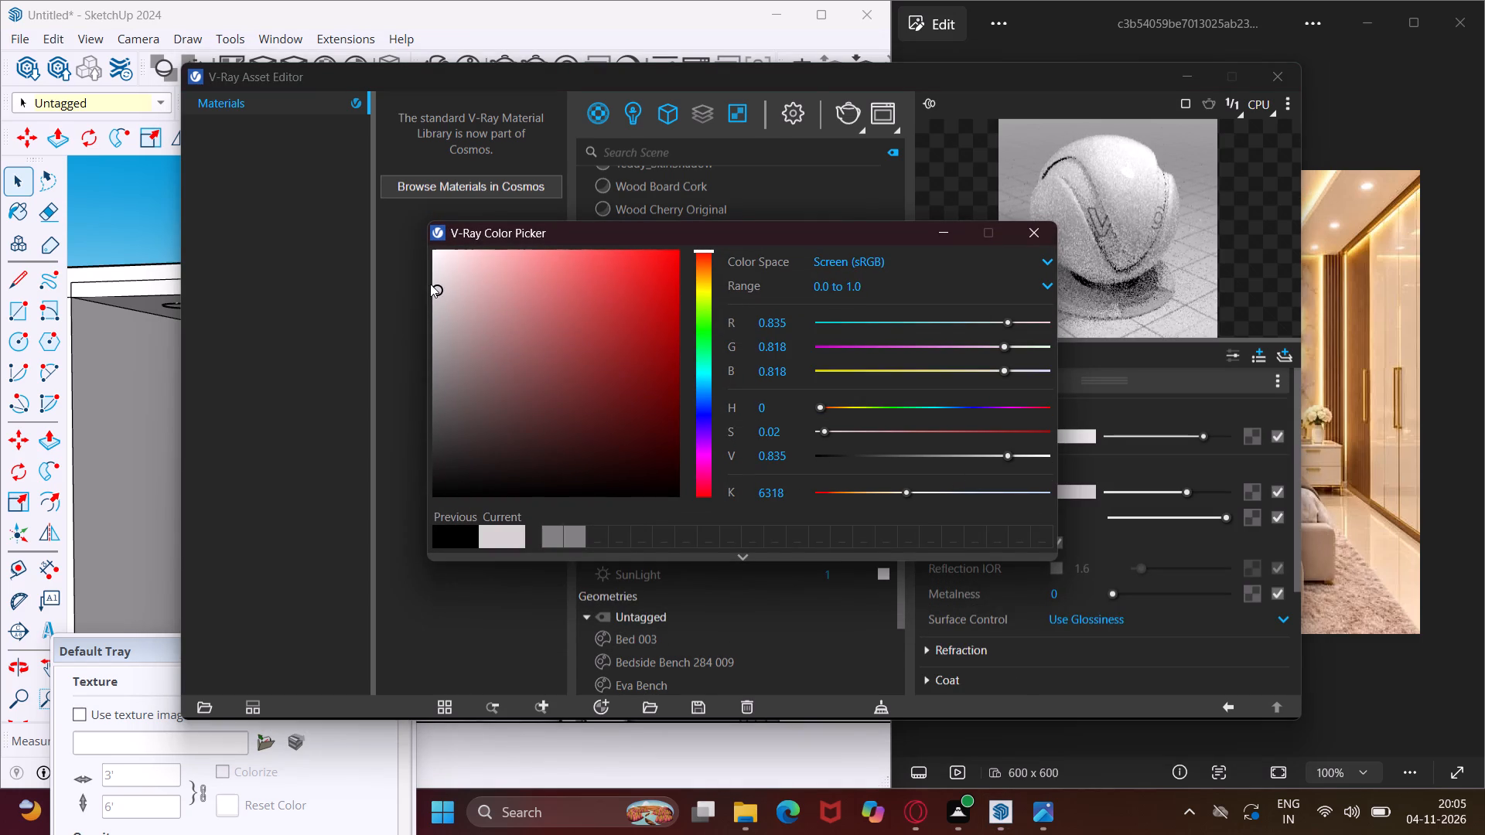
left_click(432, 276)
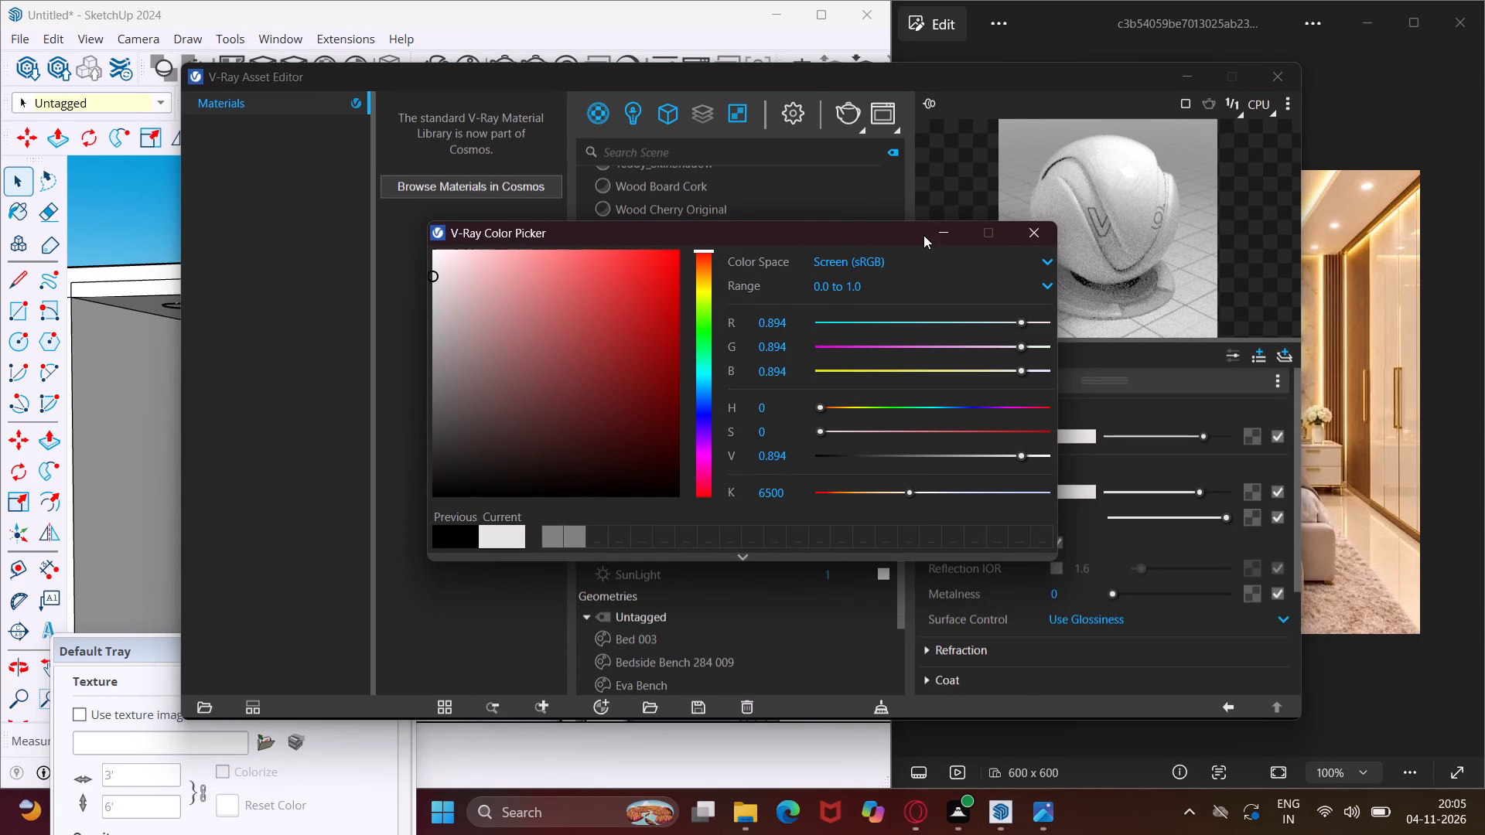
left_click(923, 235)
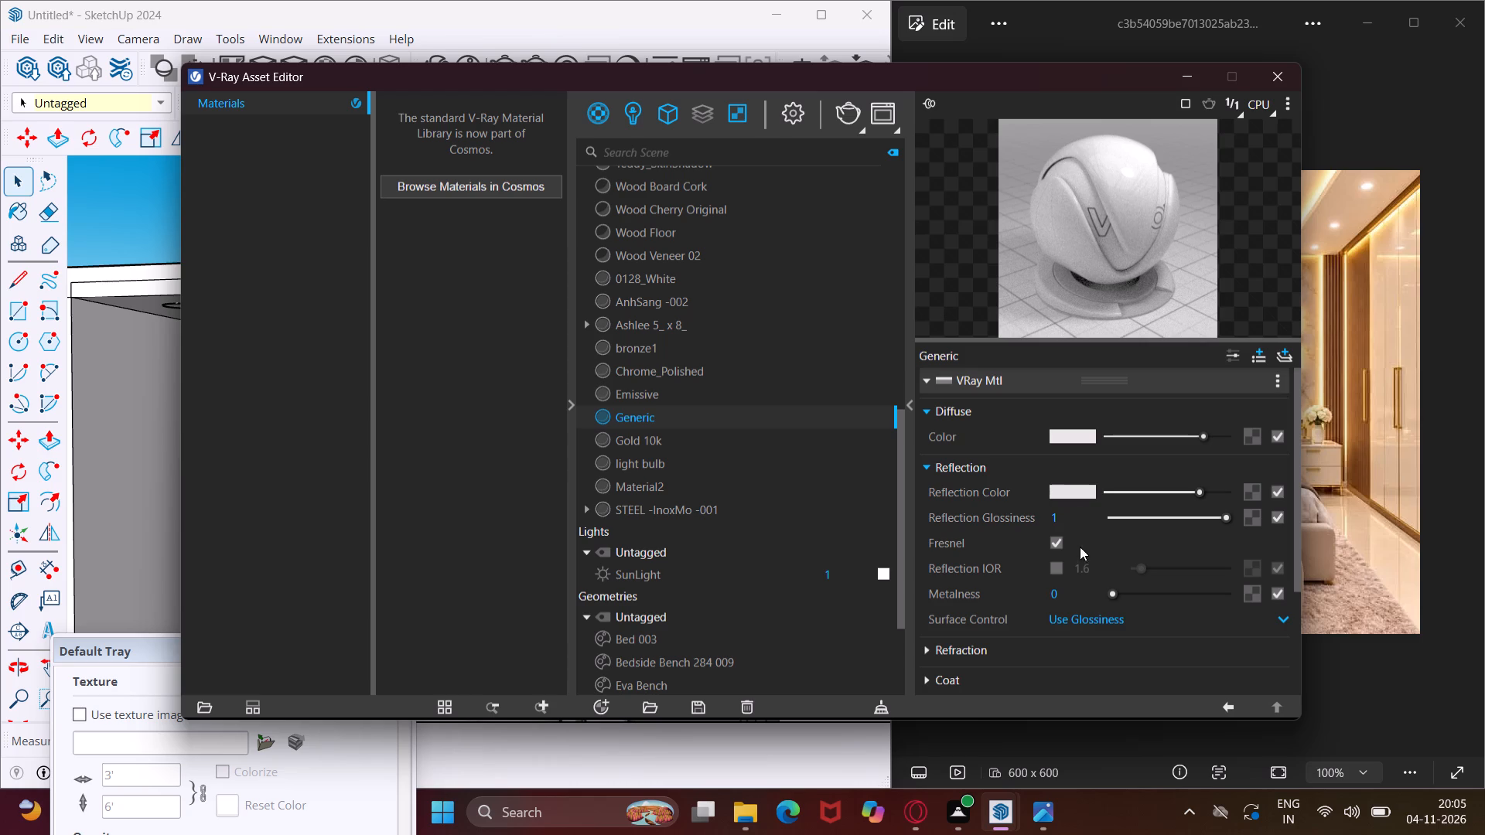
Enable the Generic material's reflection IOR and set it to 4.
left_click(1057, 567)
left_click(1093, 570)
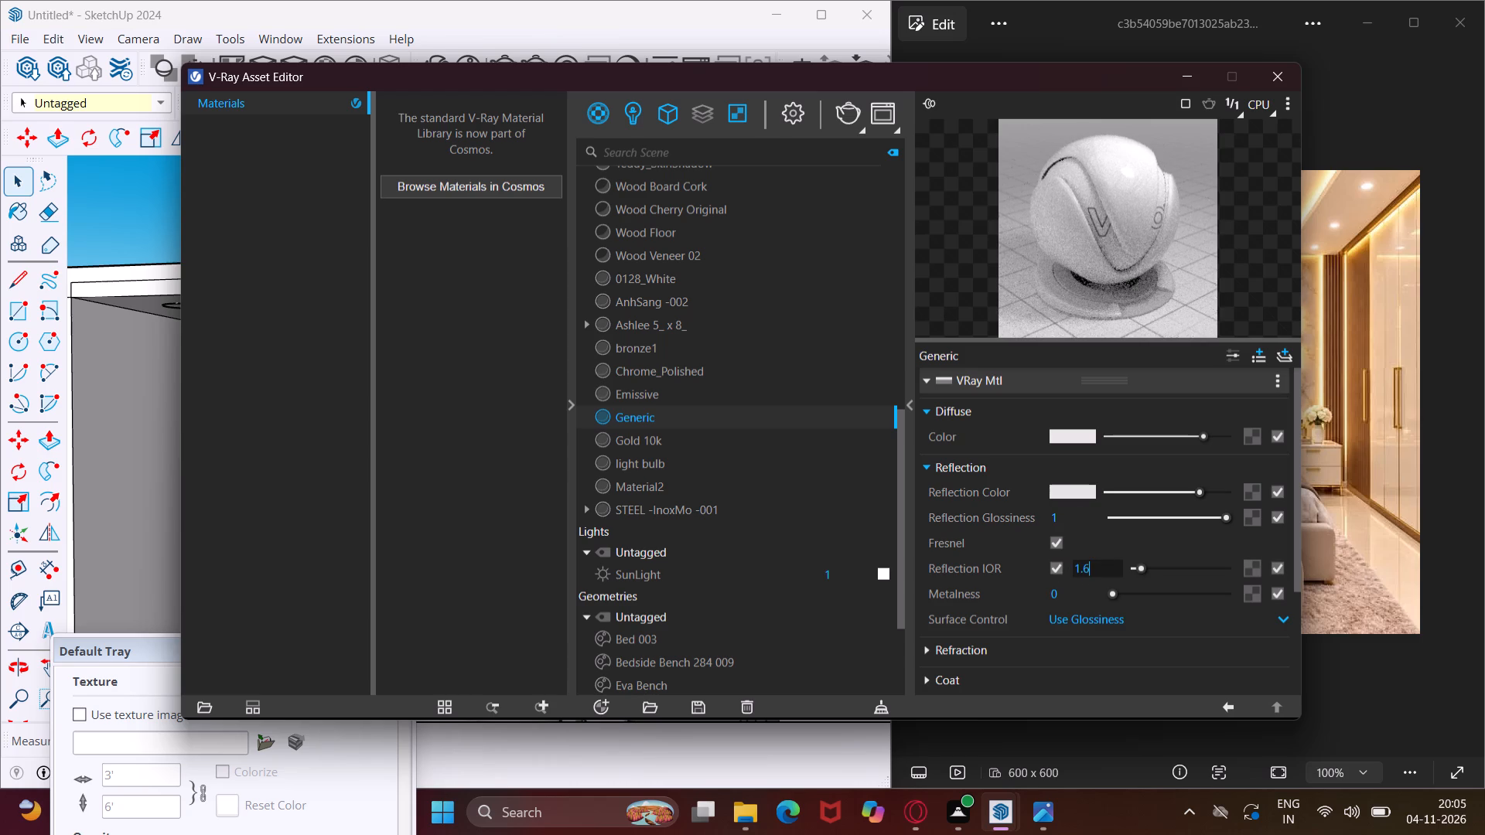
key("BackSpace")
key("BackSpace")
key("BackSpace")
key("4")
key("Return")
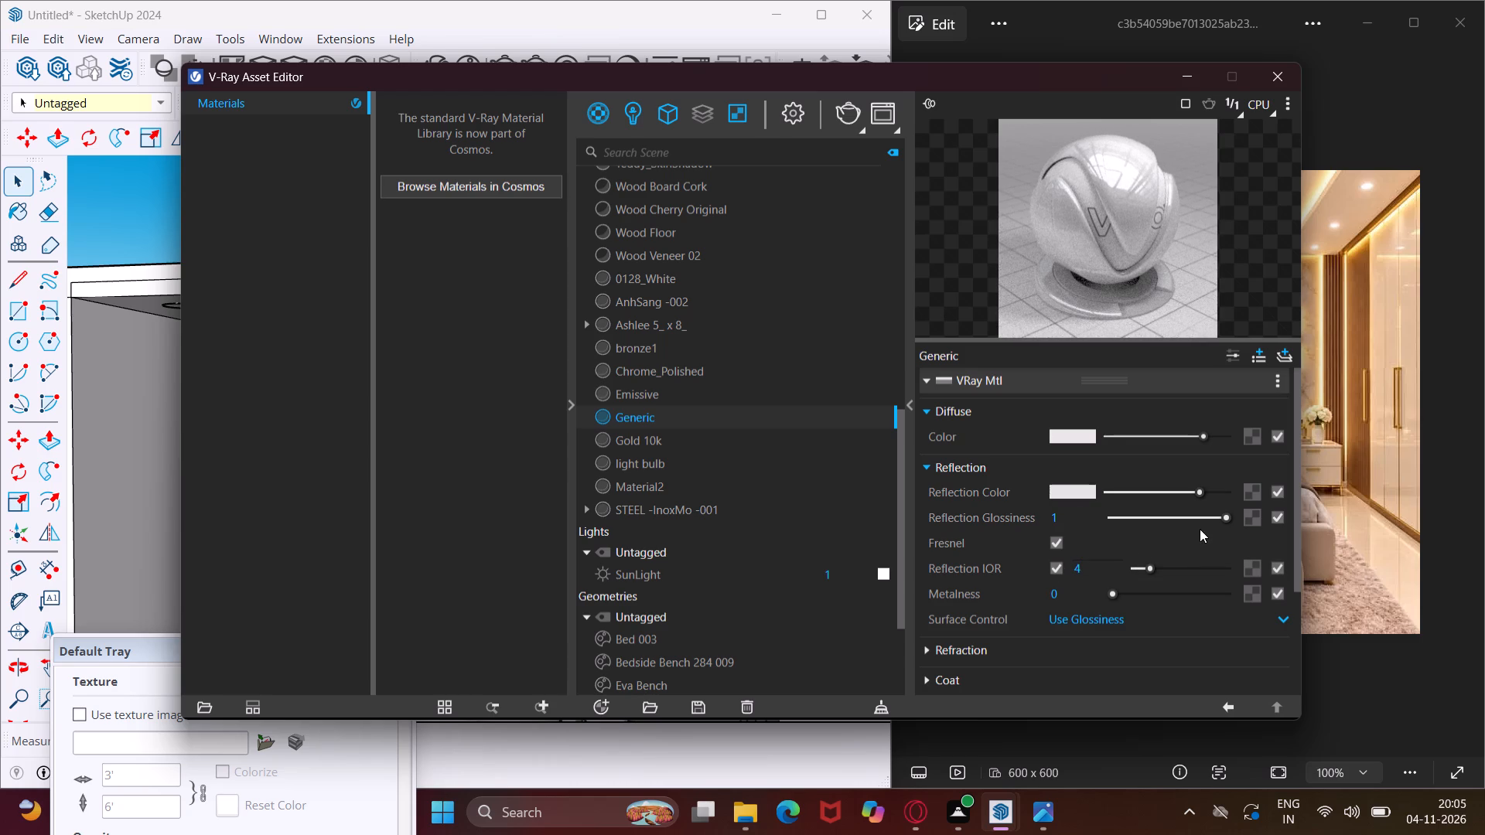
Set the Generic material's reflection glossiness to 0.93.
left_click(1218, 516)
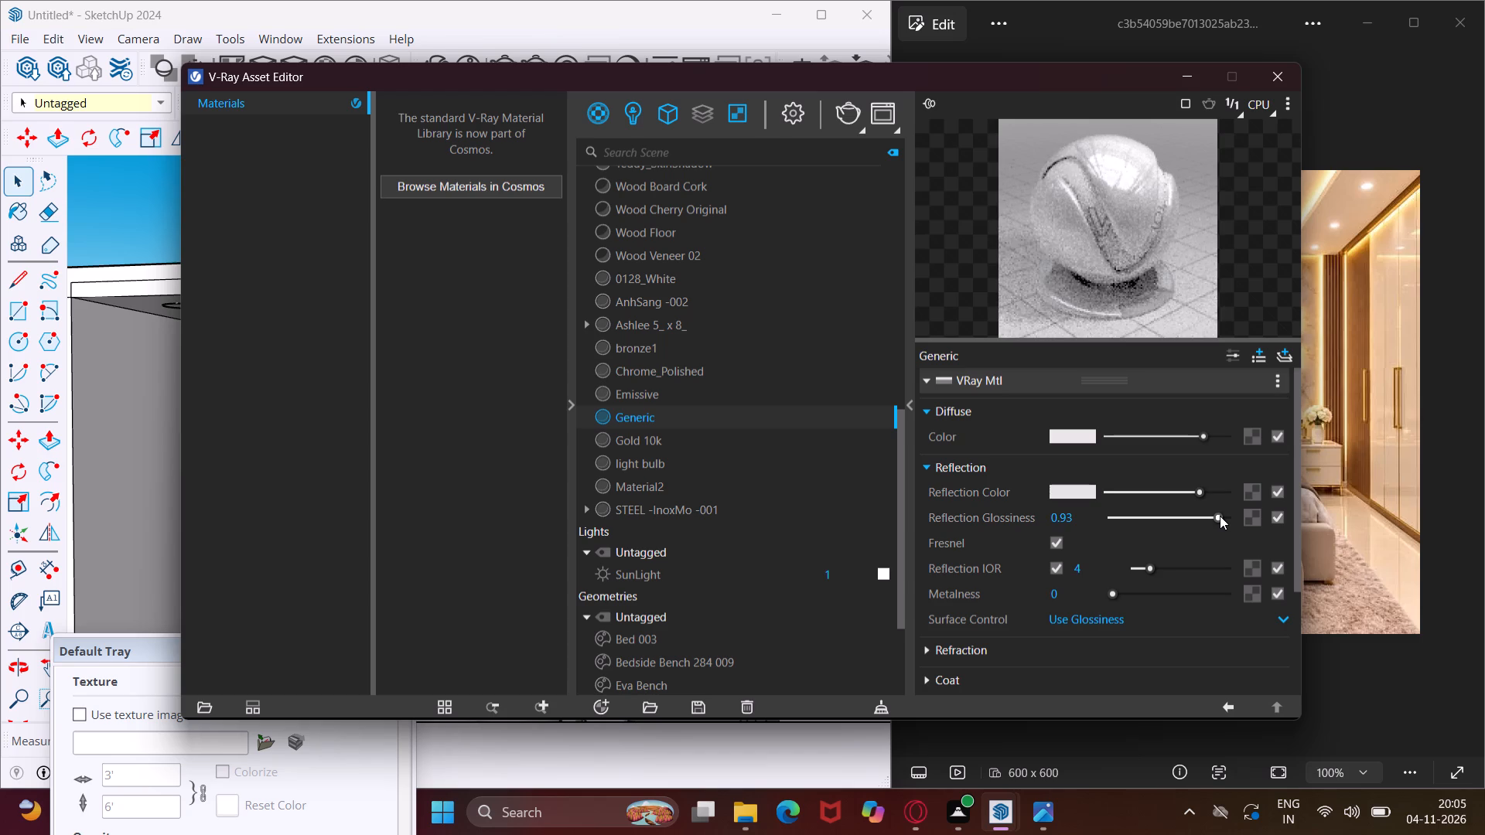
left_click(797, 423)
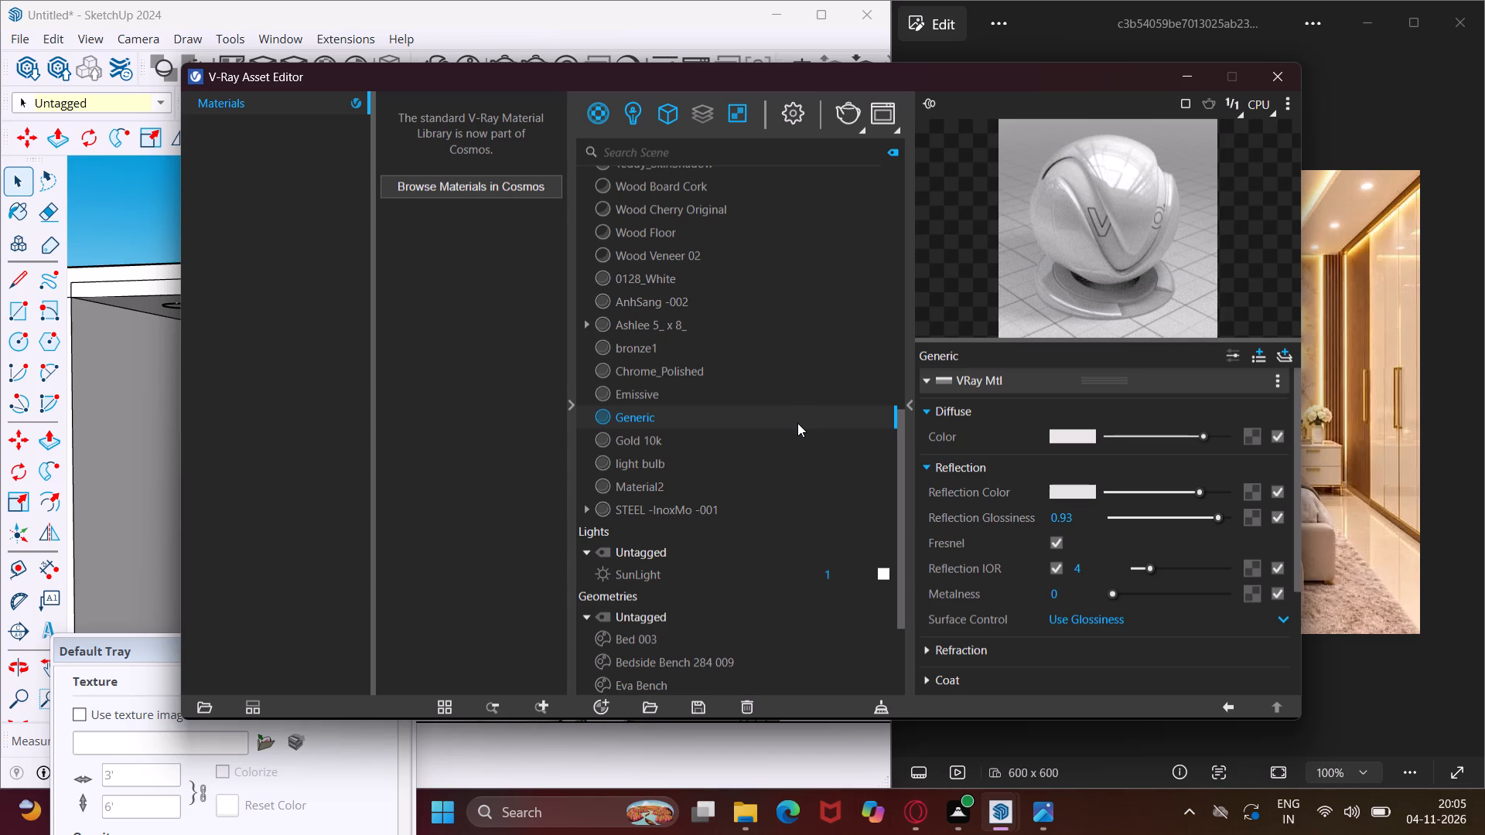
left_click(797, 423)
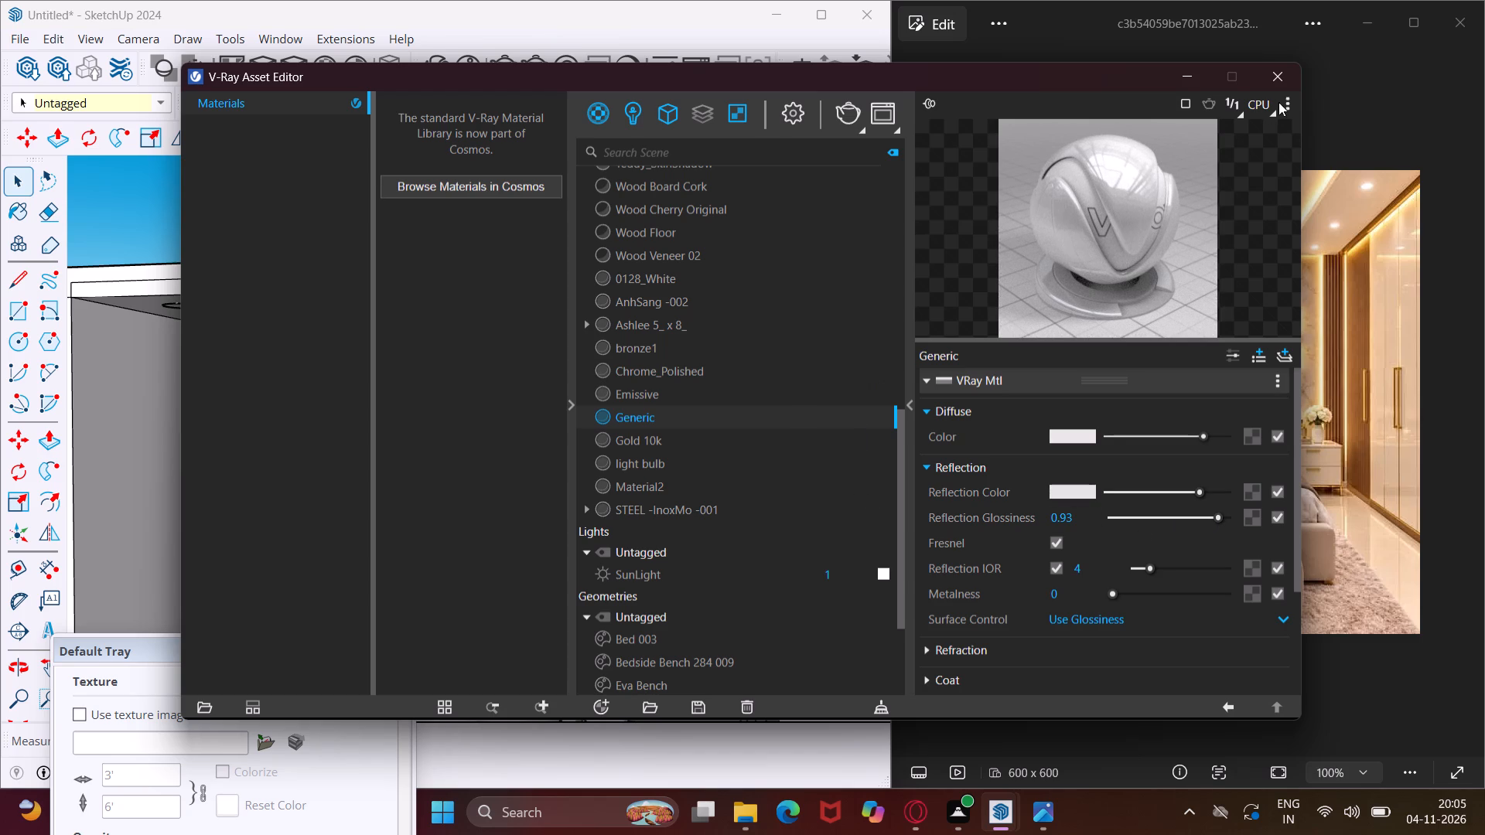
Switch the Generic material's preview scene to Wall and minimize the V-Ray Asset Editor.
left_click(1283, 99)
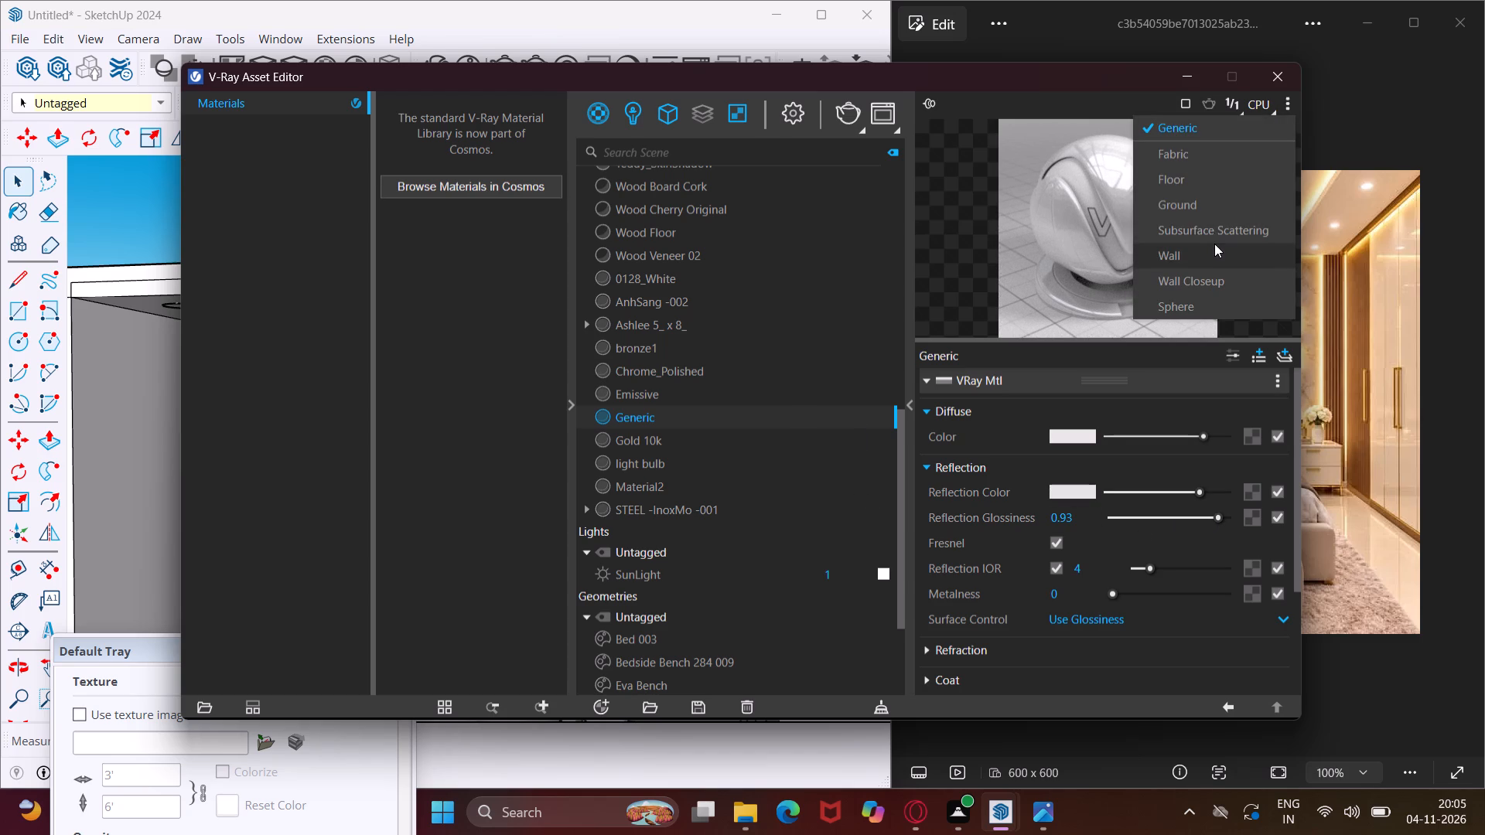
left_click(1214, 244)
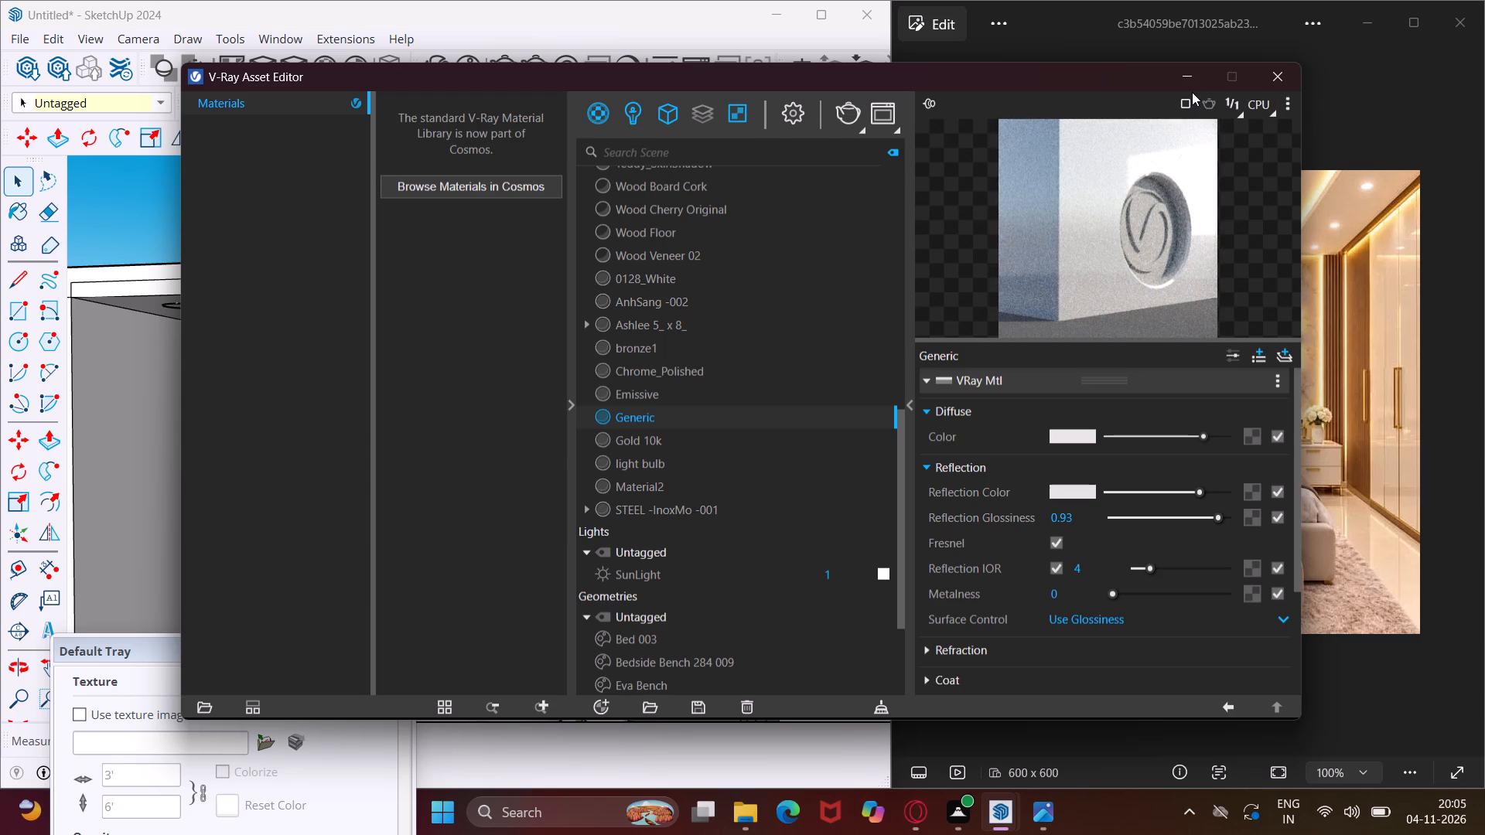
double_click(770, 423)
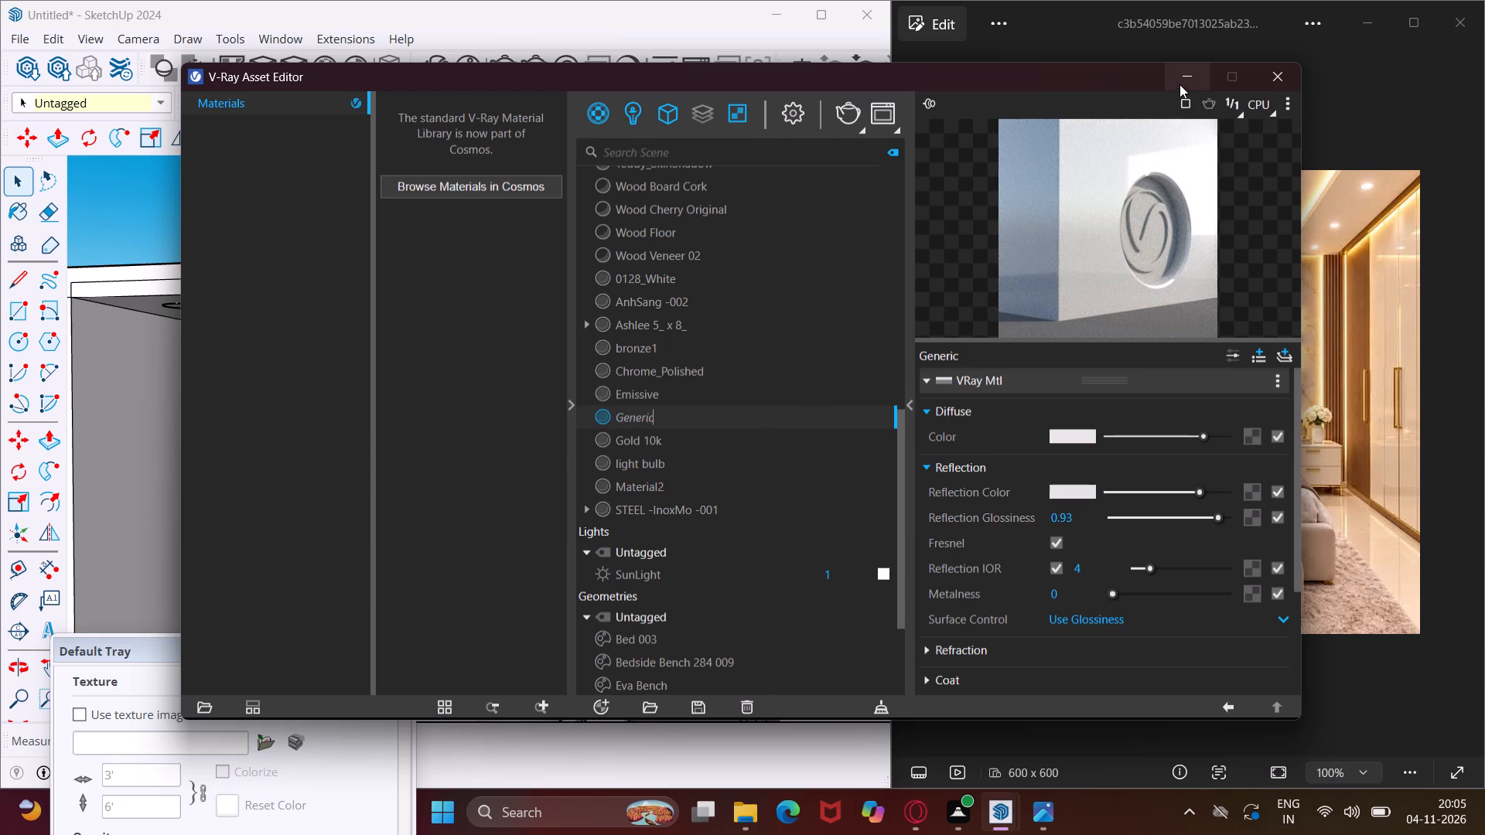
left_click(1179, 84)
Paint the wardrobe's end panel and its door fronts with the off-white Generic material.
scroll(108, 723, "up", 4)
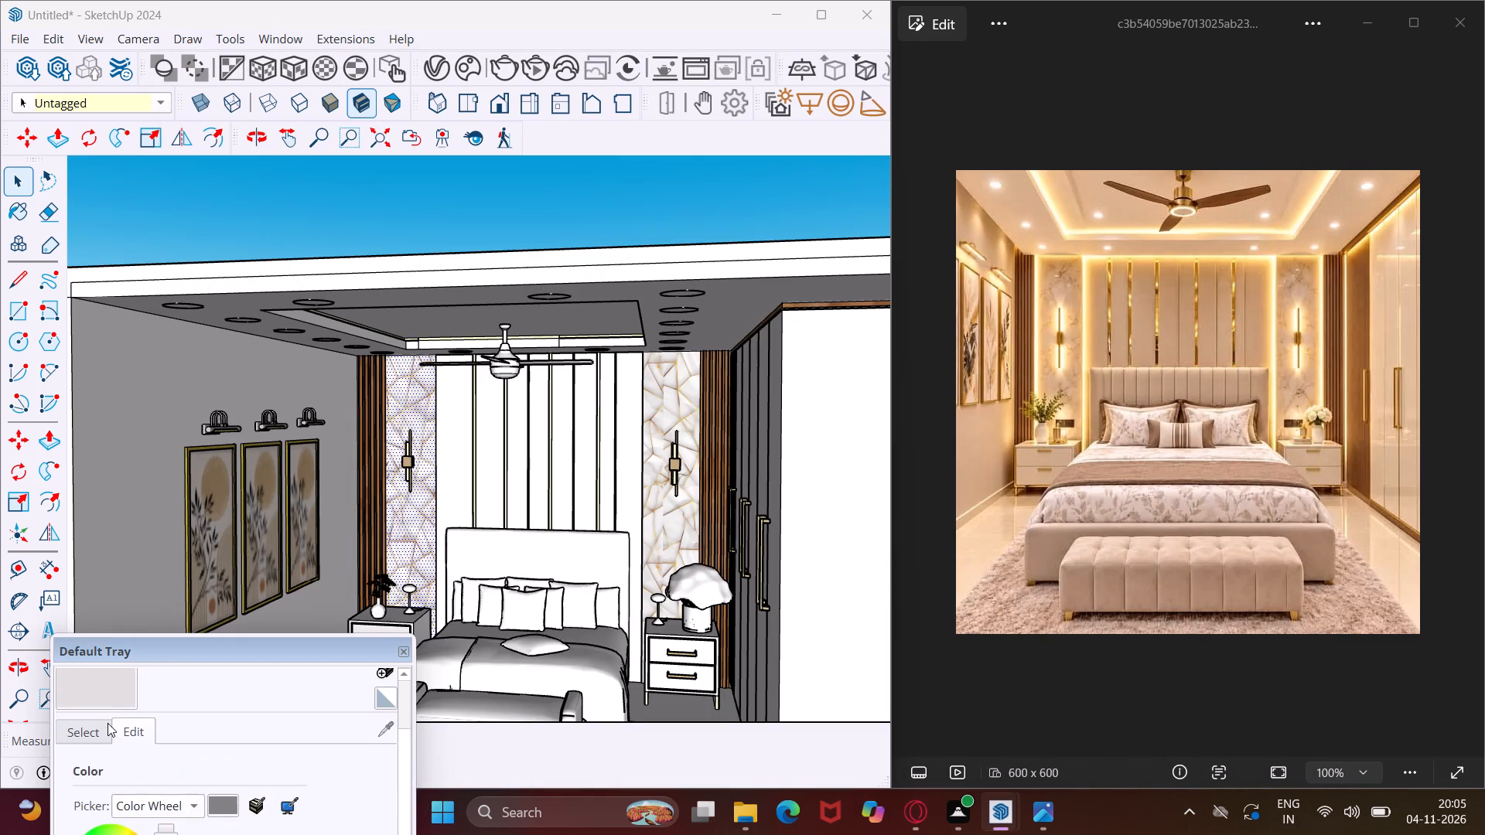
left_click(97, 727)
scroll(93, 690, "up", 2)
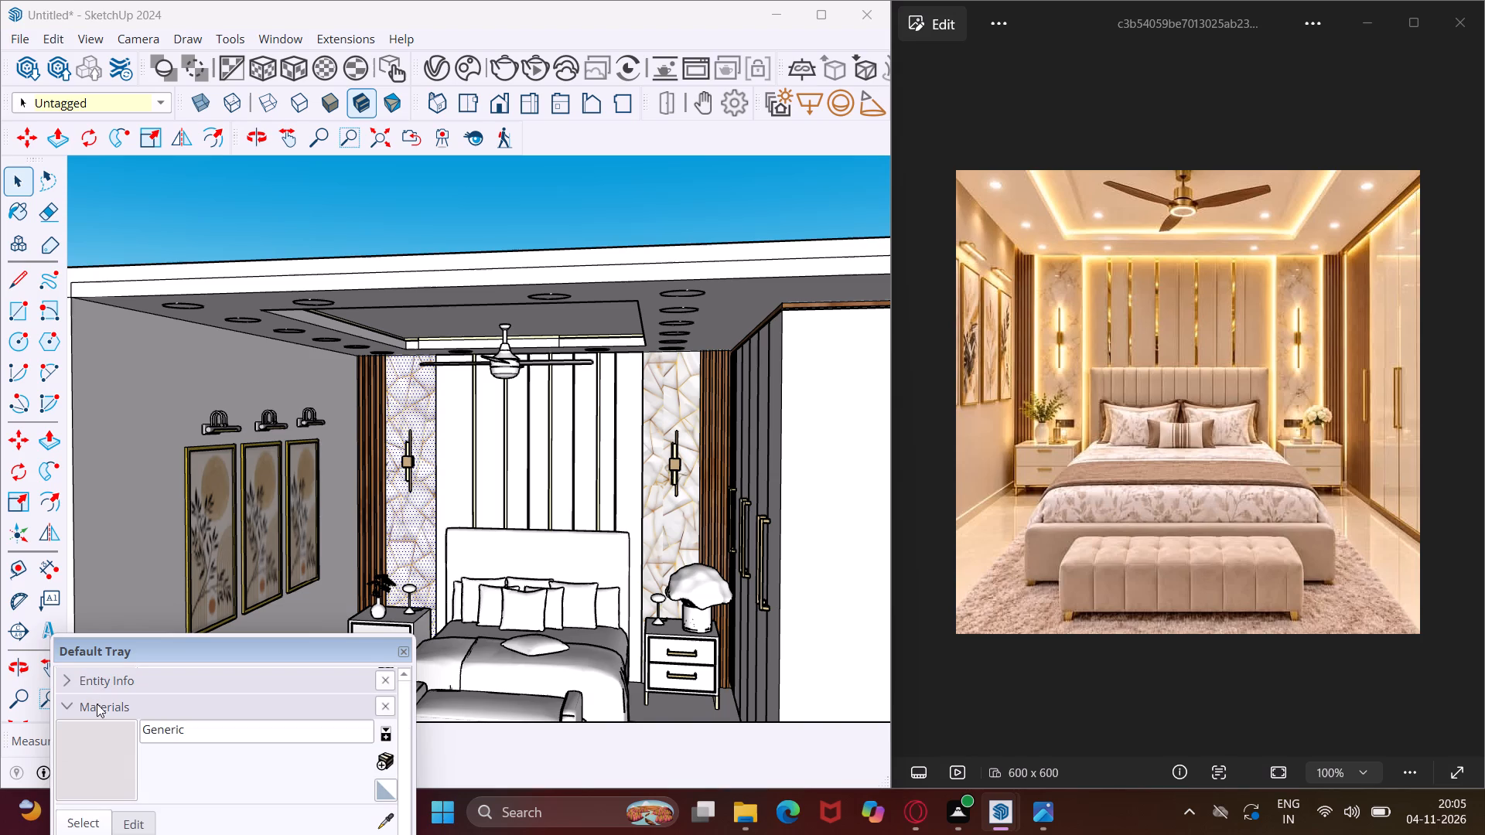
left_click(99, 762)
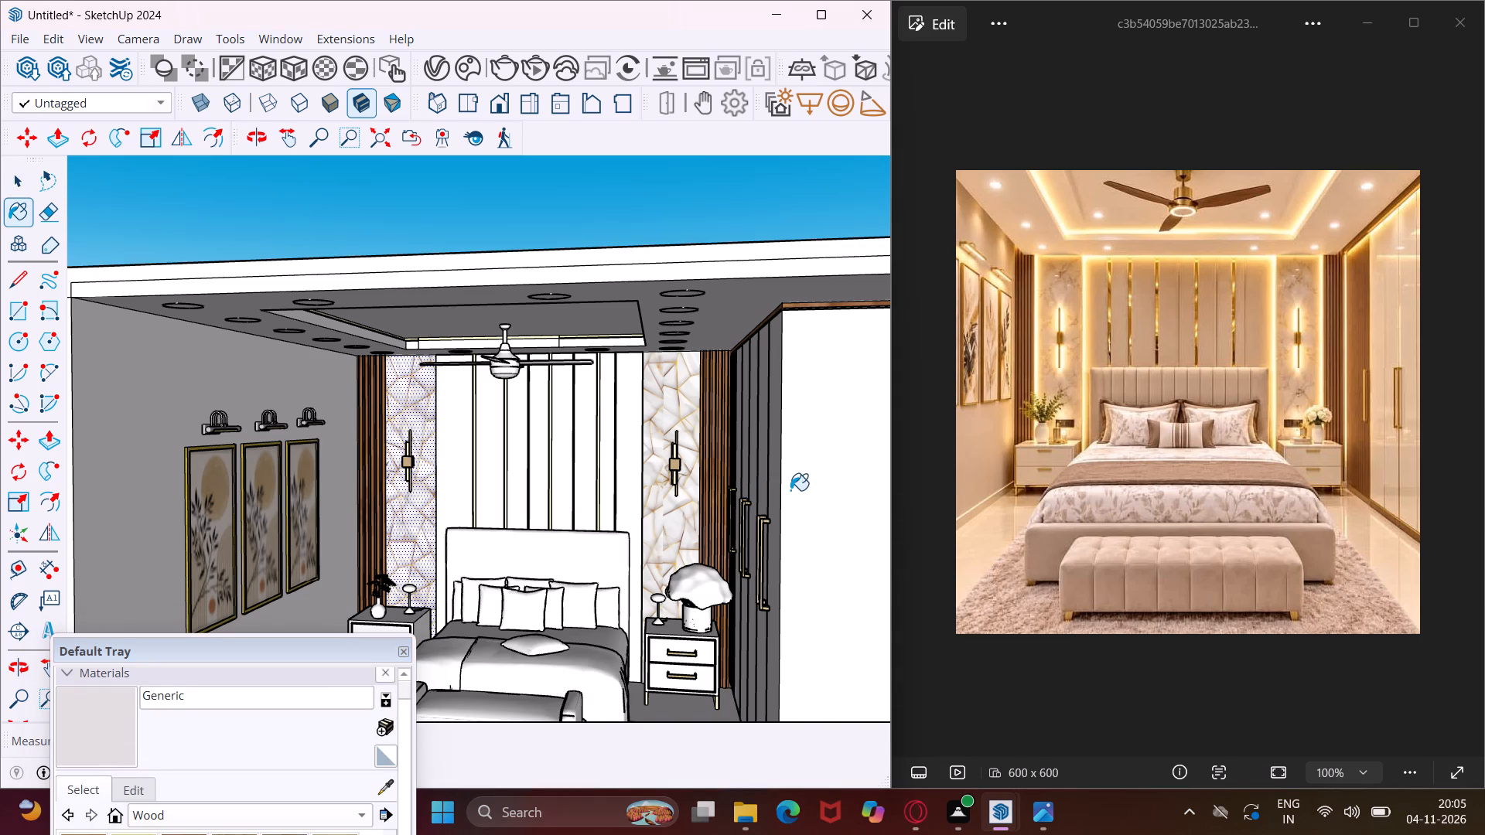
left_click(800, 492)
scroll(613, 452, "down", 5)
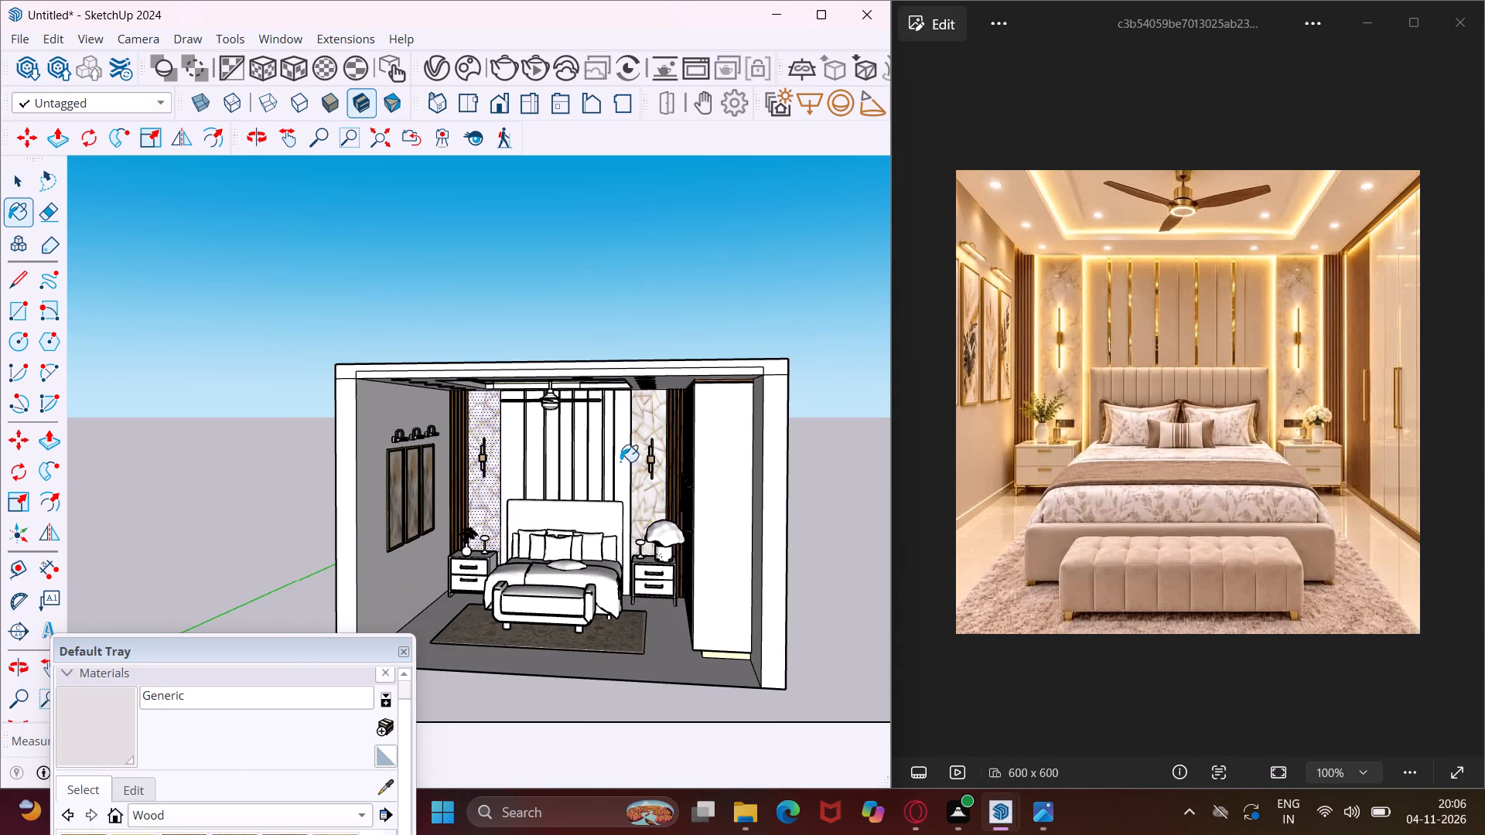
middle_click_drag(620, 462, 783, 525)
scroll(760, 482, "up", 11)
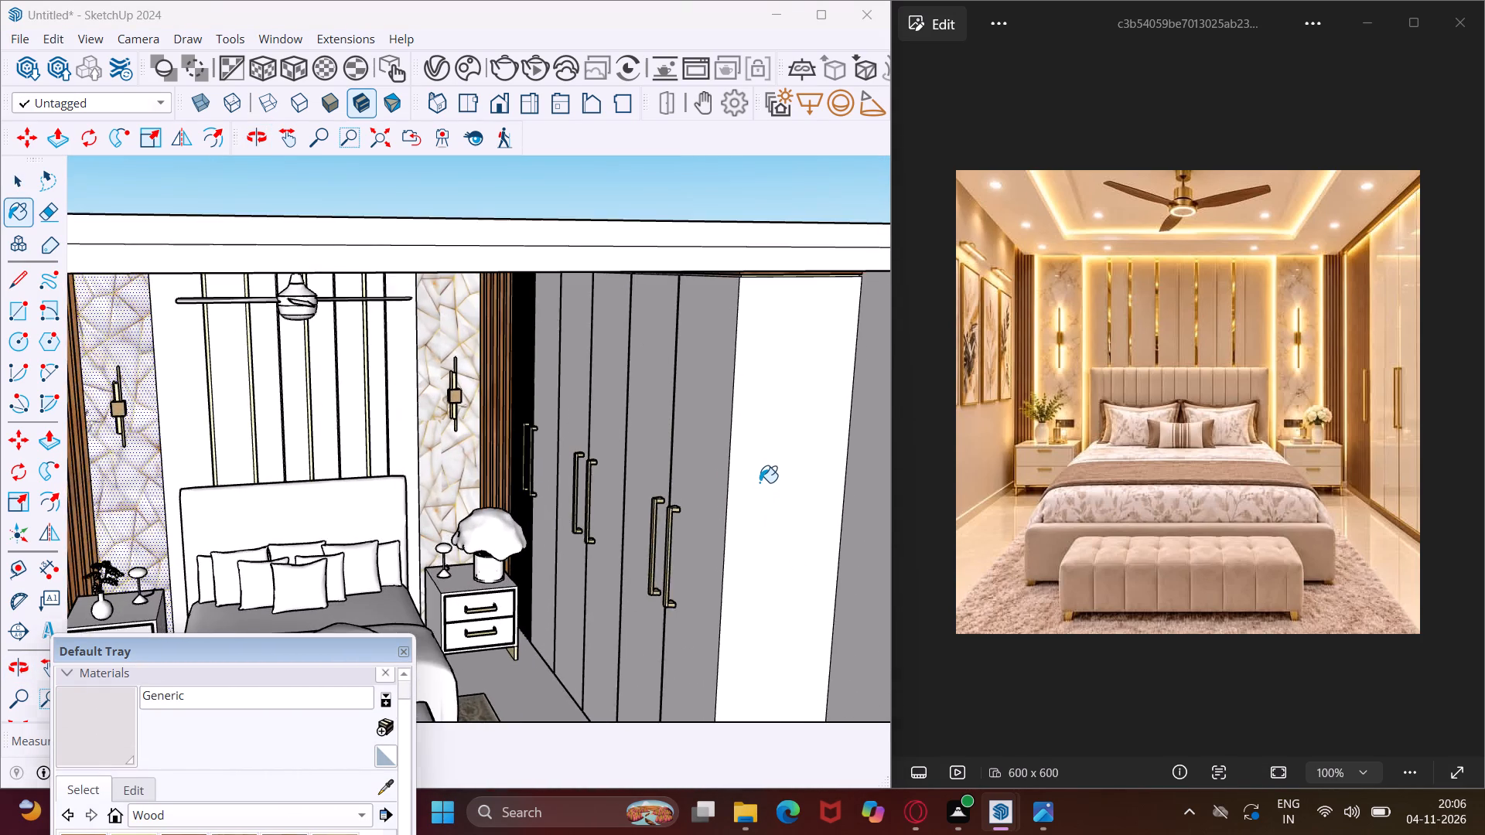
middle_click_drag(760, 482, 817, 481)
scroll(801, 473, "up", 4)
left_click(794, 469)
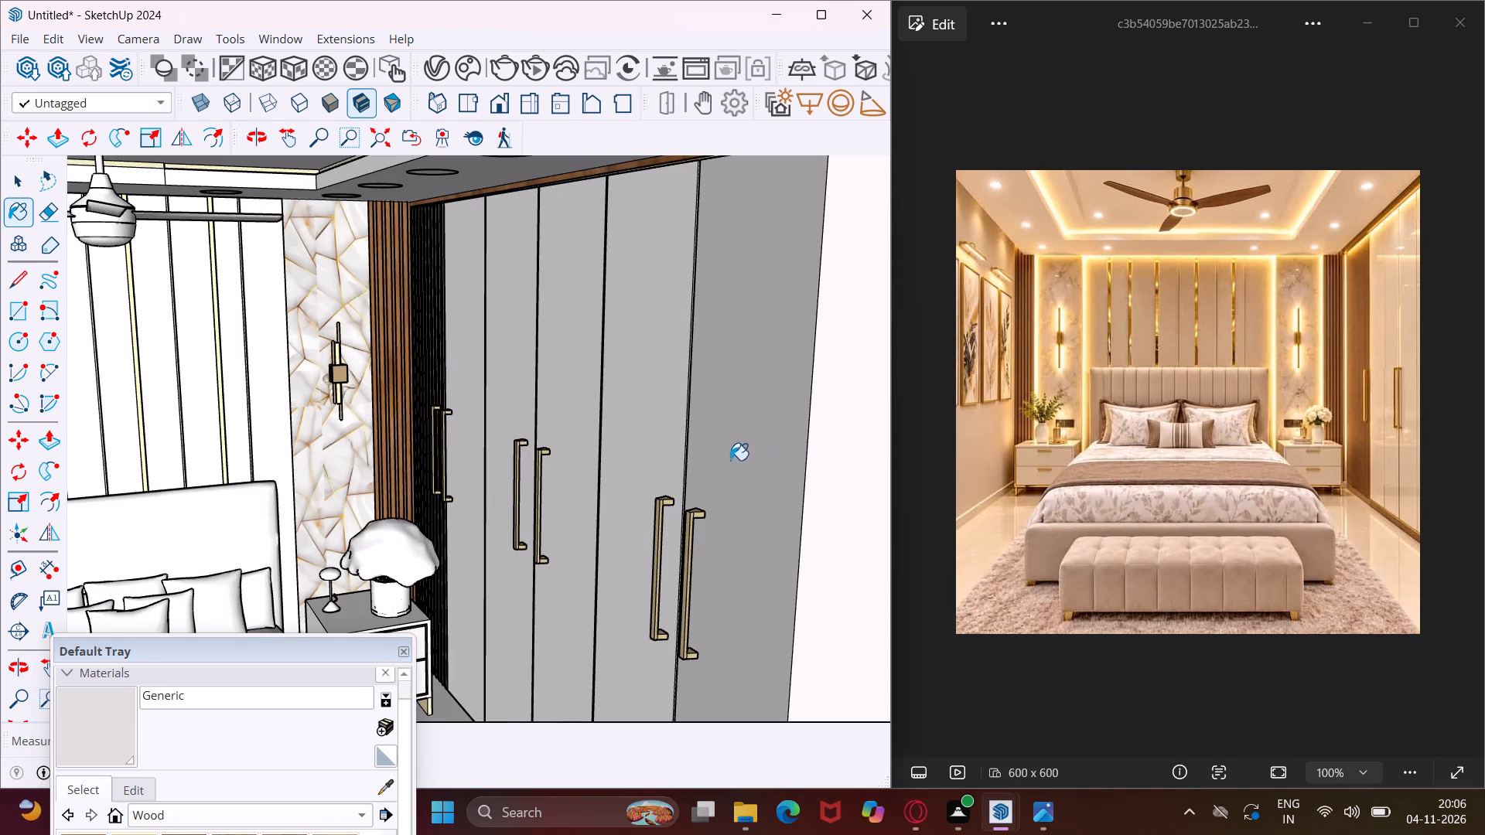
left_click(672, 436)
left_click(583, 444)
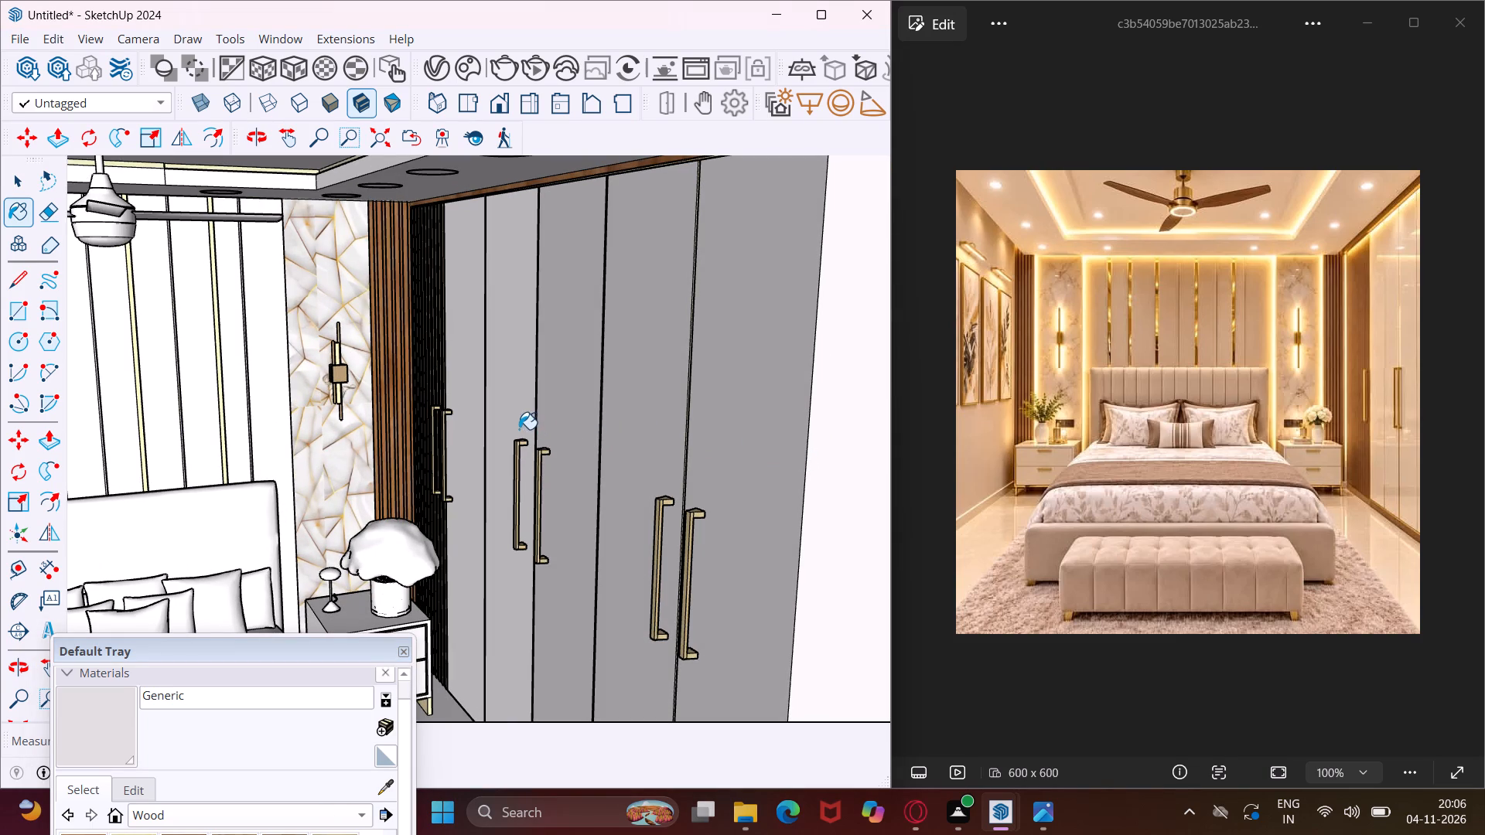
left_click(519, 429)
left_click(469, 405)
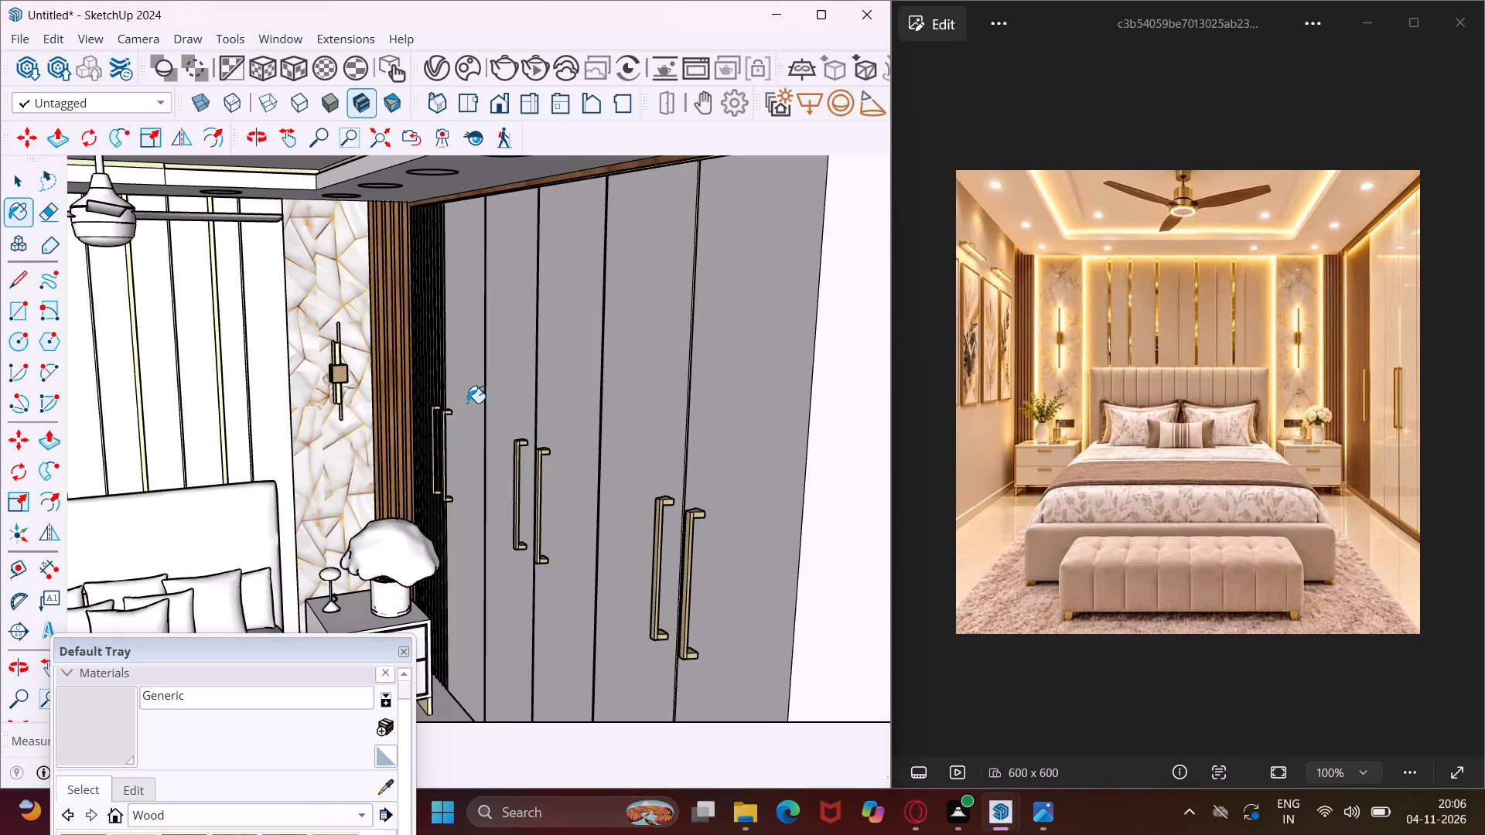
Paint the drawer fronts, front frame and top of the nightstand left of the bed with the Generic material.
scroll(441, 390, "down", 8)
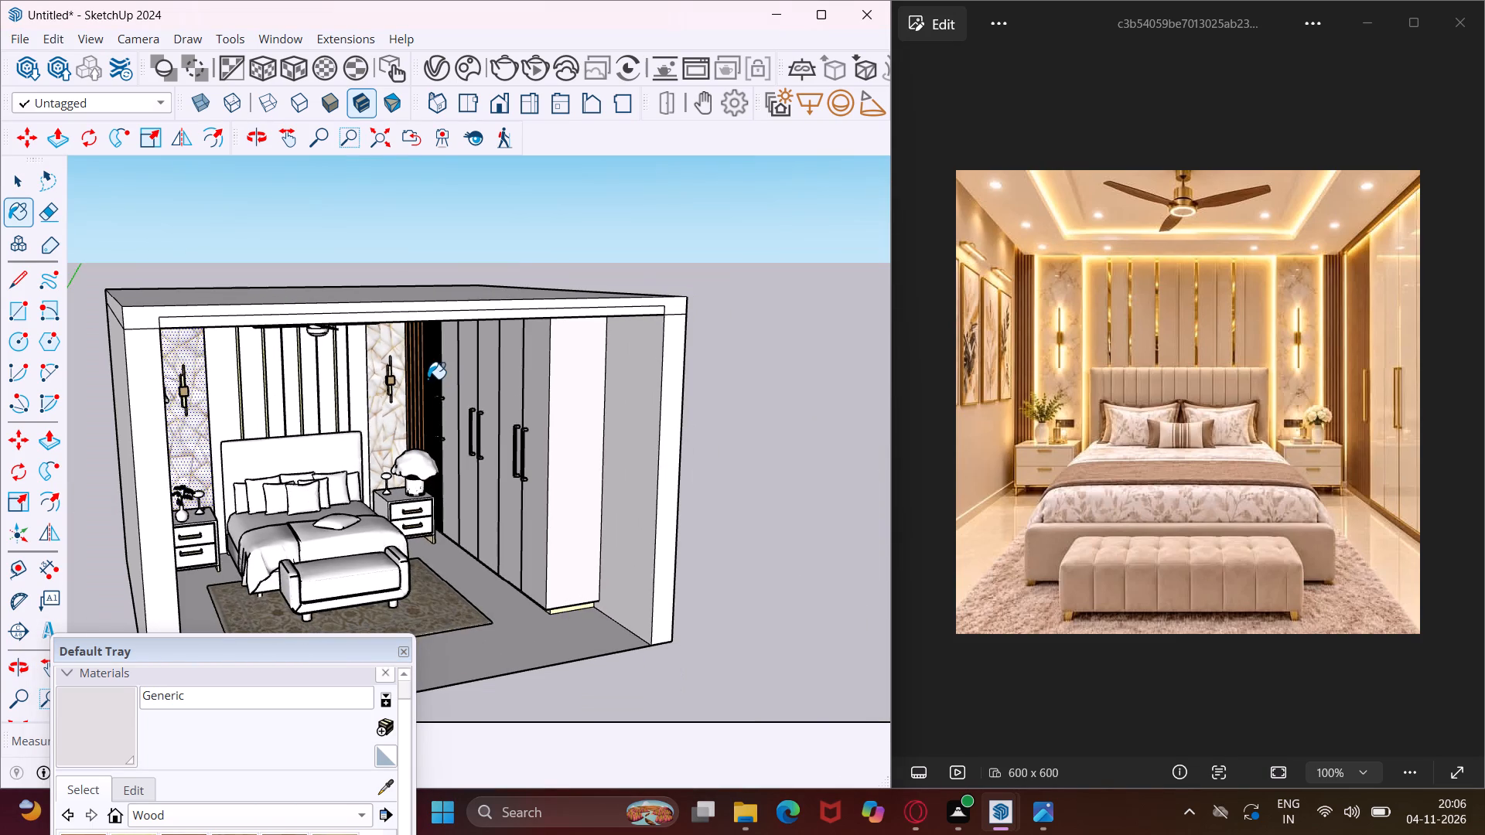
scroll(202, 548, "up", 2)
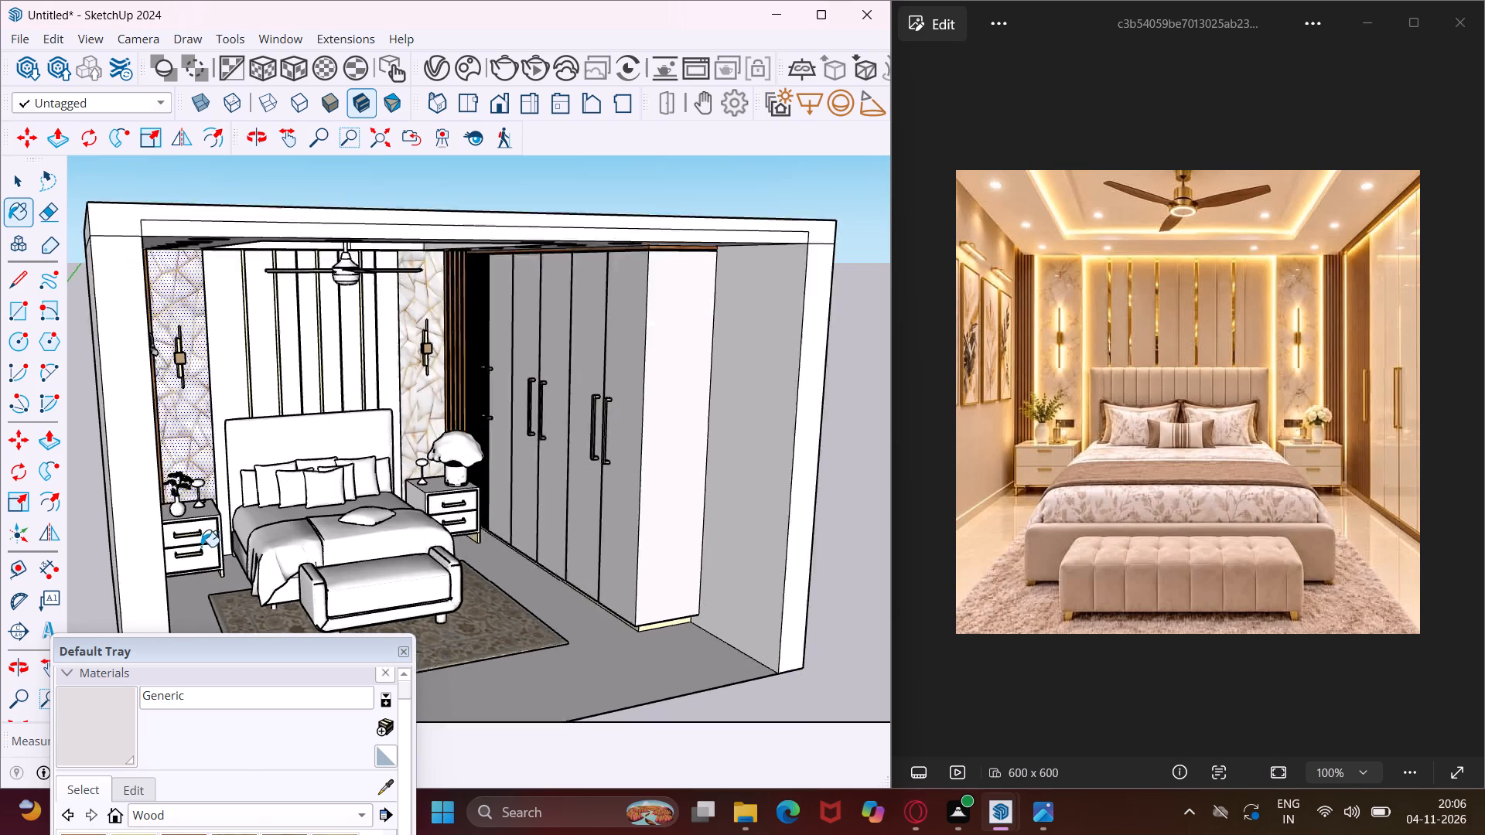
scroll(201, 547, "up", 18)
left_click(230, 492)
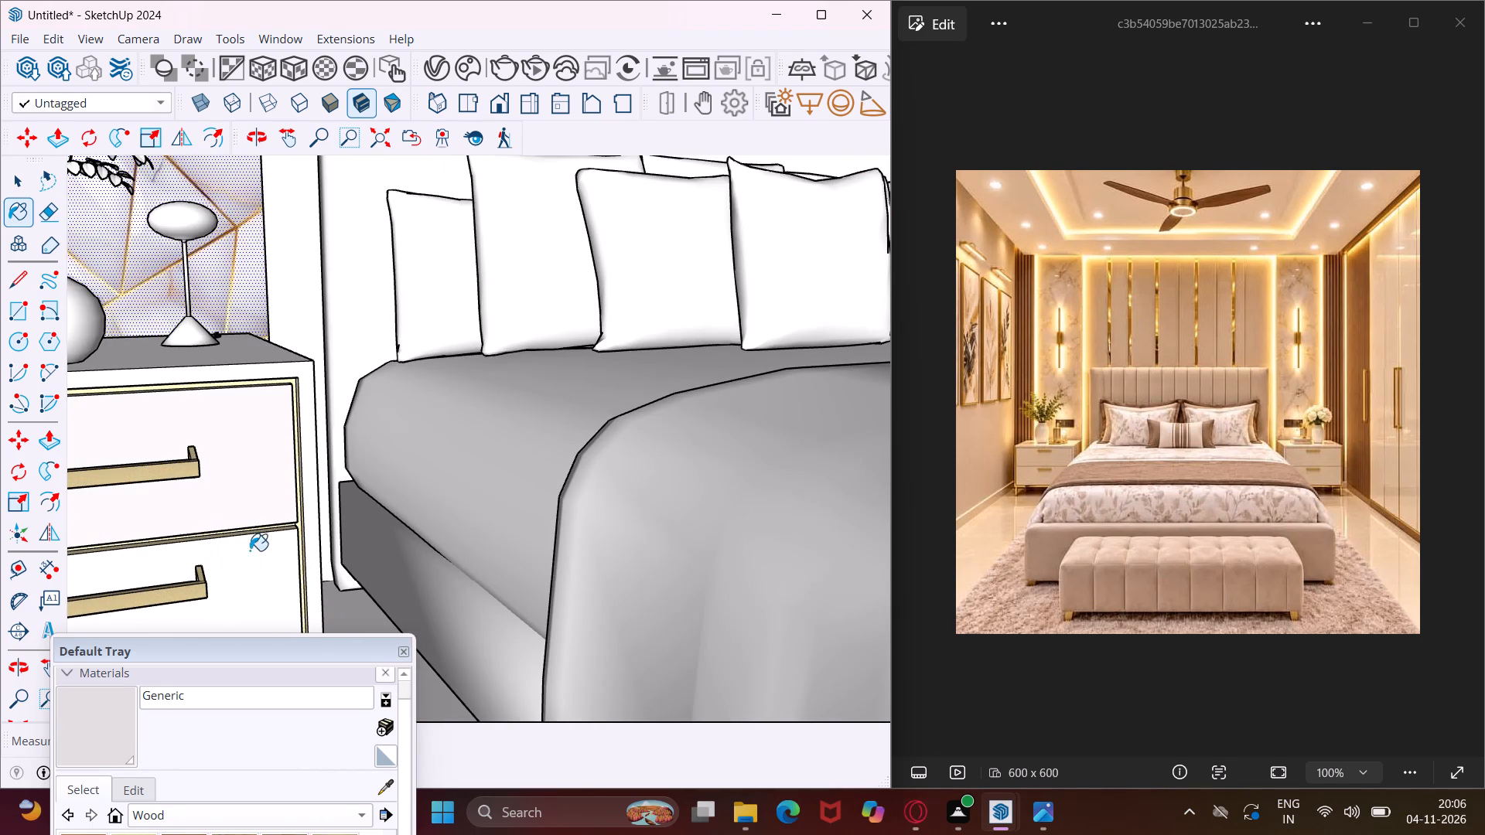
left_click(254, 561)
left_click(311, 510)
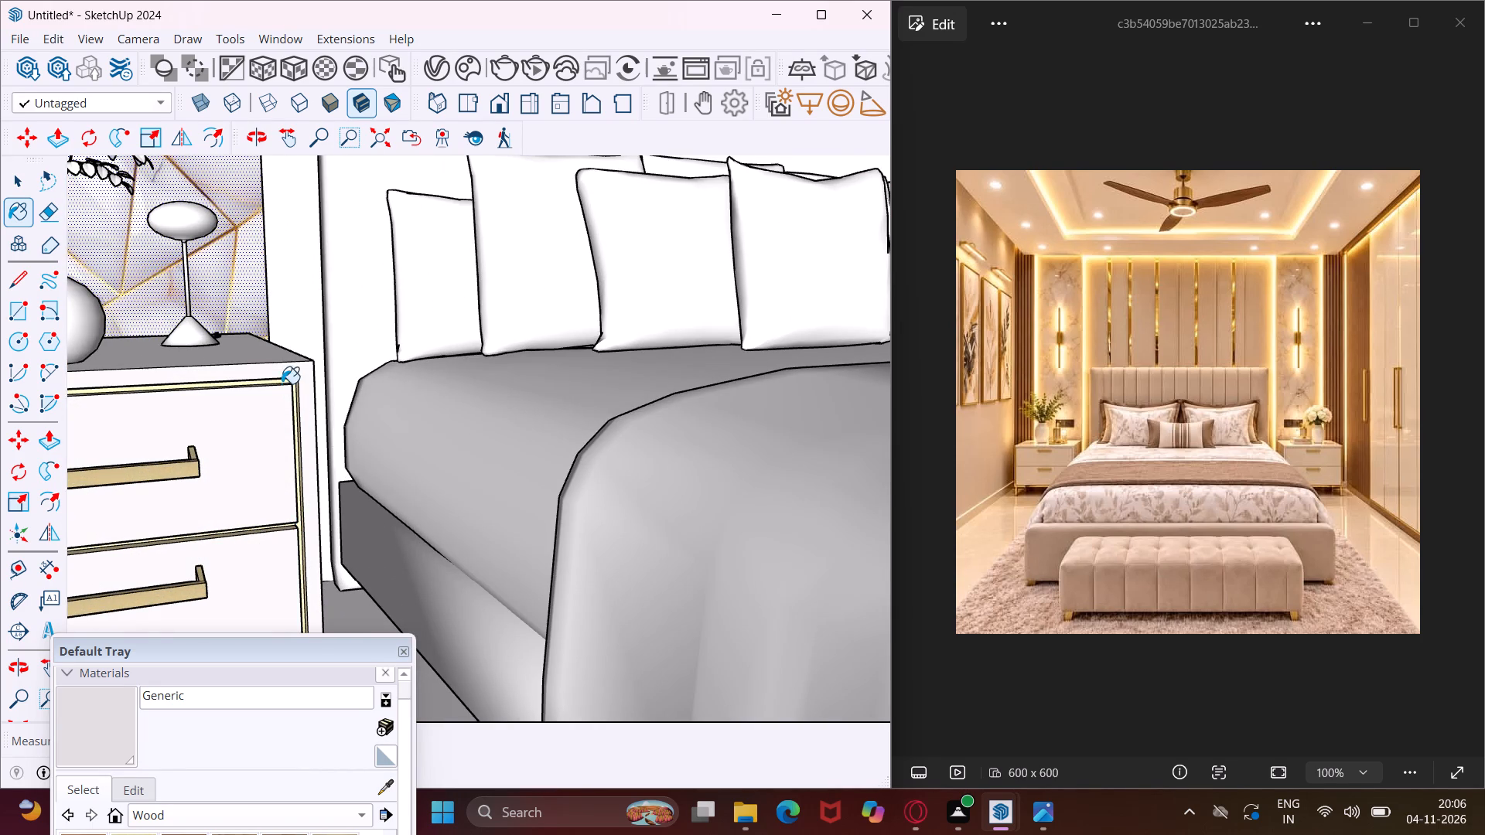
left_click(277, 375)
left_click(270, 357)
Paint both side faces of the nightstand left of the bed with the Generic material.
middle_click_drag(295, 364, 147, 431)
scroll(233, 403, "up", 3)
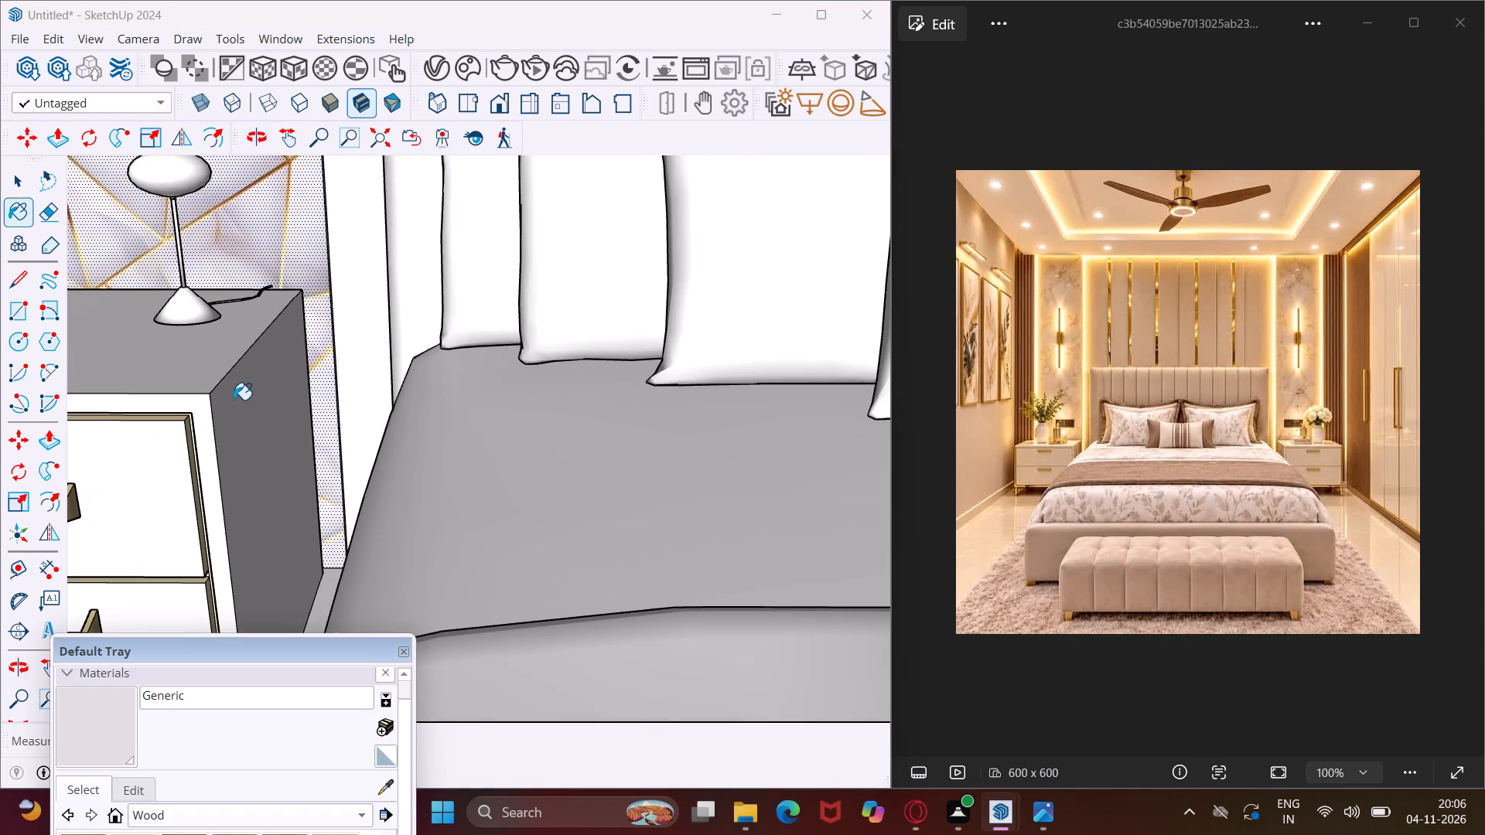
left_click(234, 400)
scroll(243, 367, "down", 10)
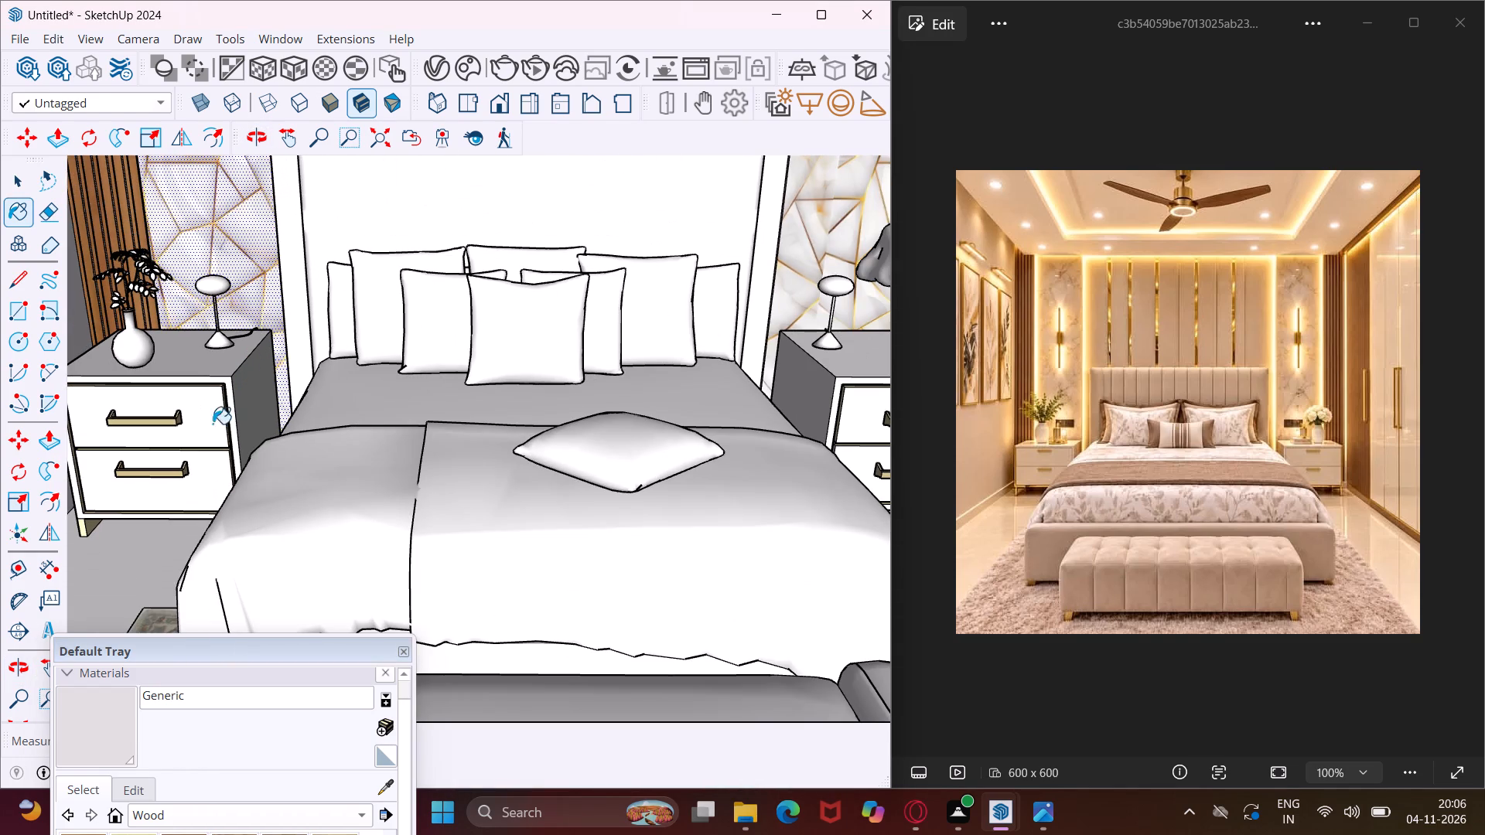
middle_click_drag(115, 521, 259, 493)
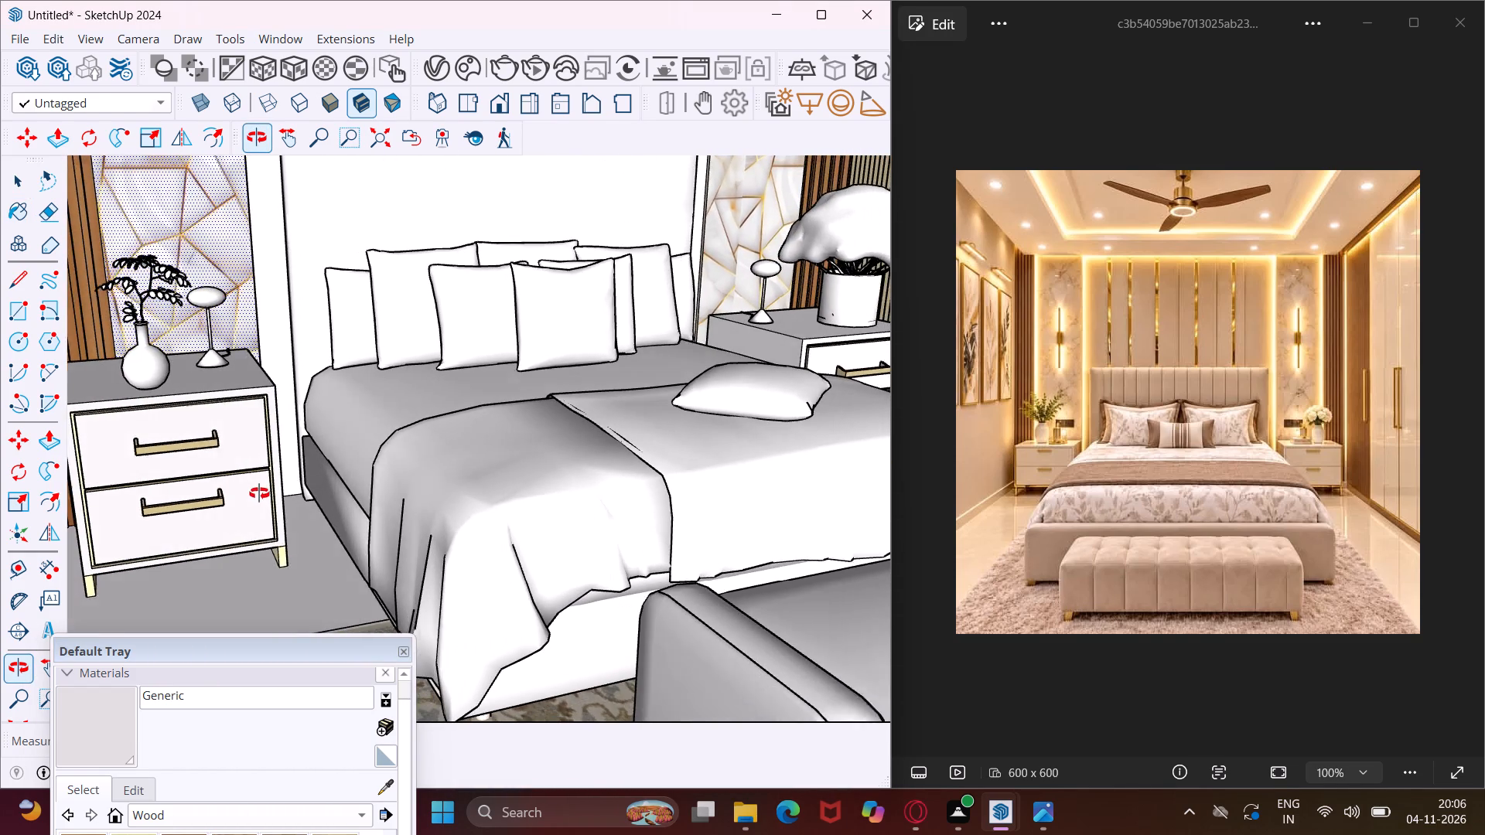
middle_click_drag(259, 493, 265, 493)
middle_click_drag(110, 403, 154, 403)
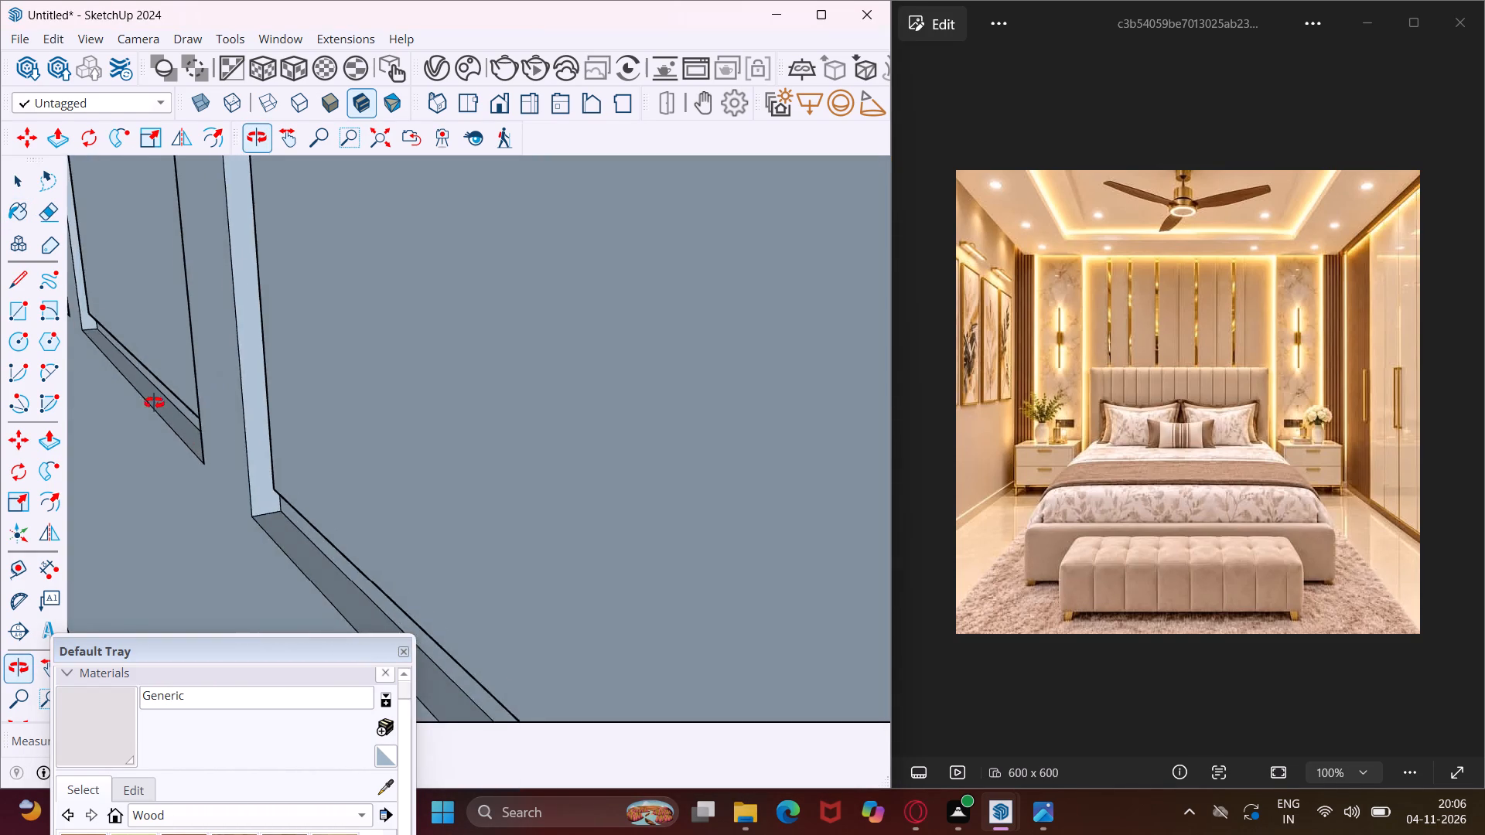
middle_click_drag(154, 403, 135, 410)
scroll(86, 490, "up", 6)
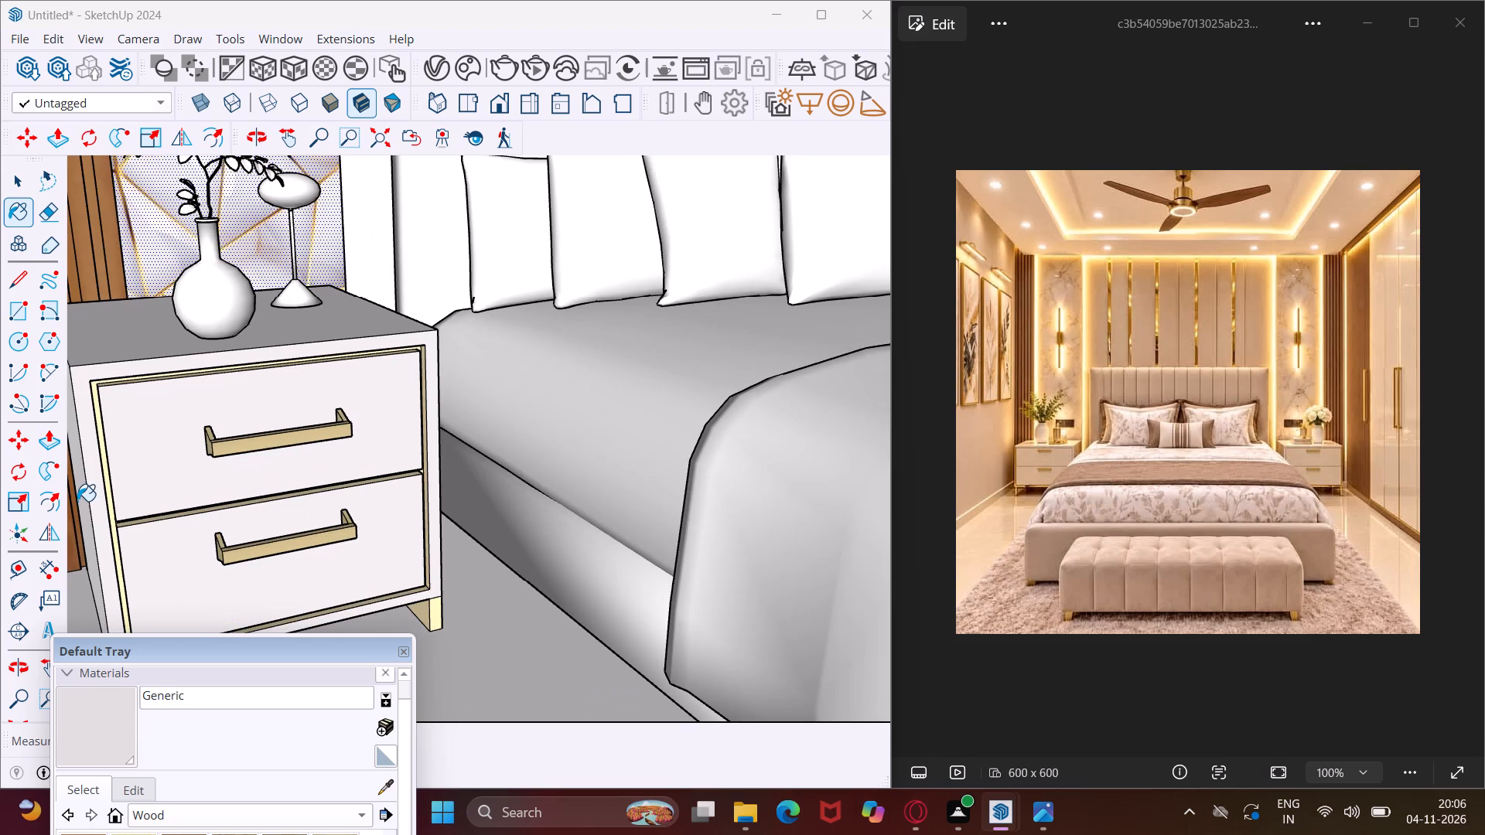
left_click(85, 502)
Paint the top, front frame, both drawer fronts and bed-facing side of the nightstand near the wardrobe with the Generic material.
middle_click_drag(153, 466, 97, 476)
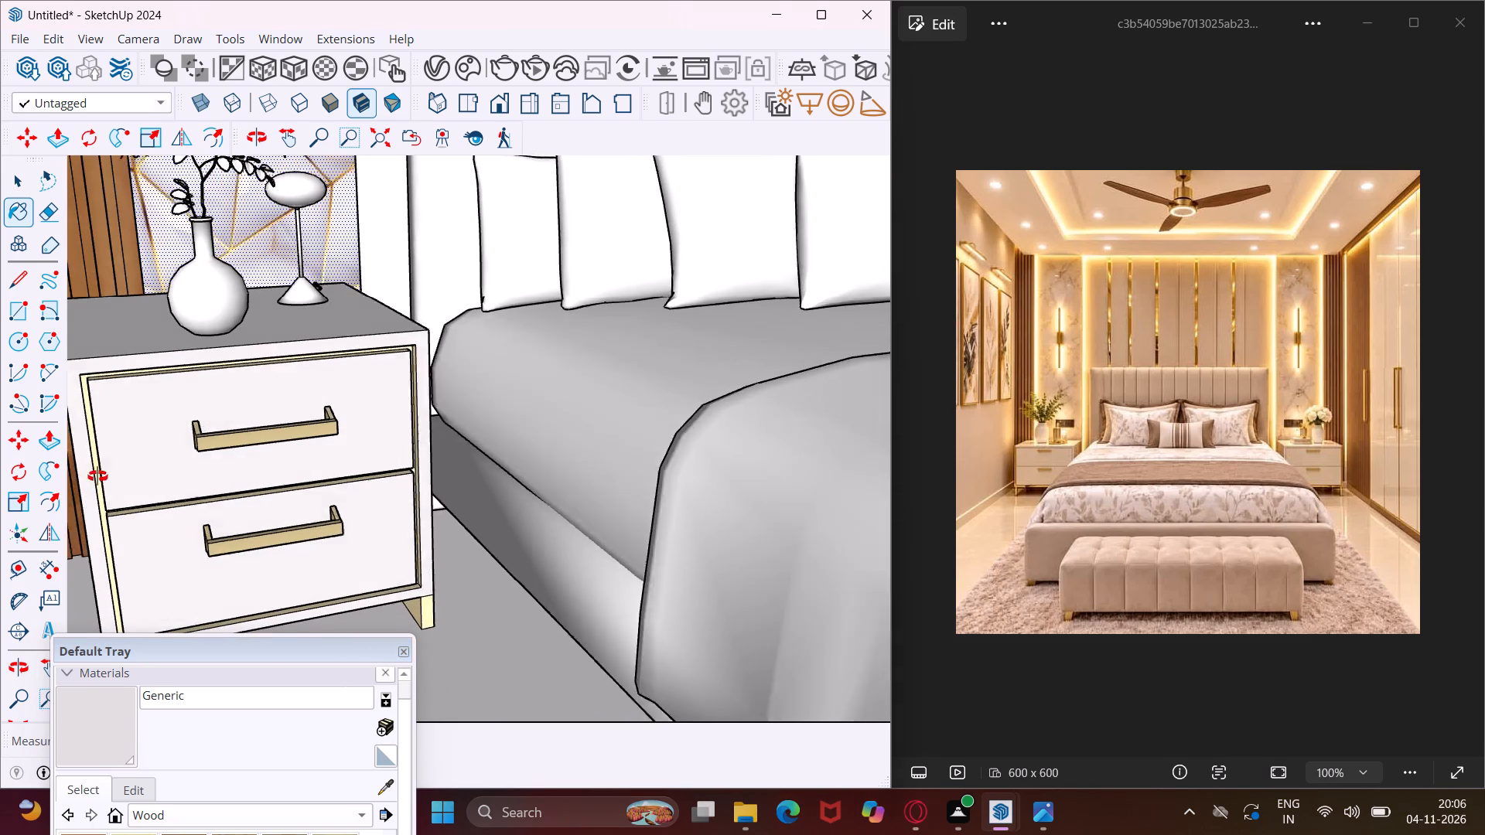
middle_click_drag(97, 476, 83, 481)
scroll(113, 468, "down", 13)
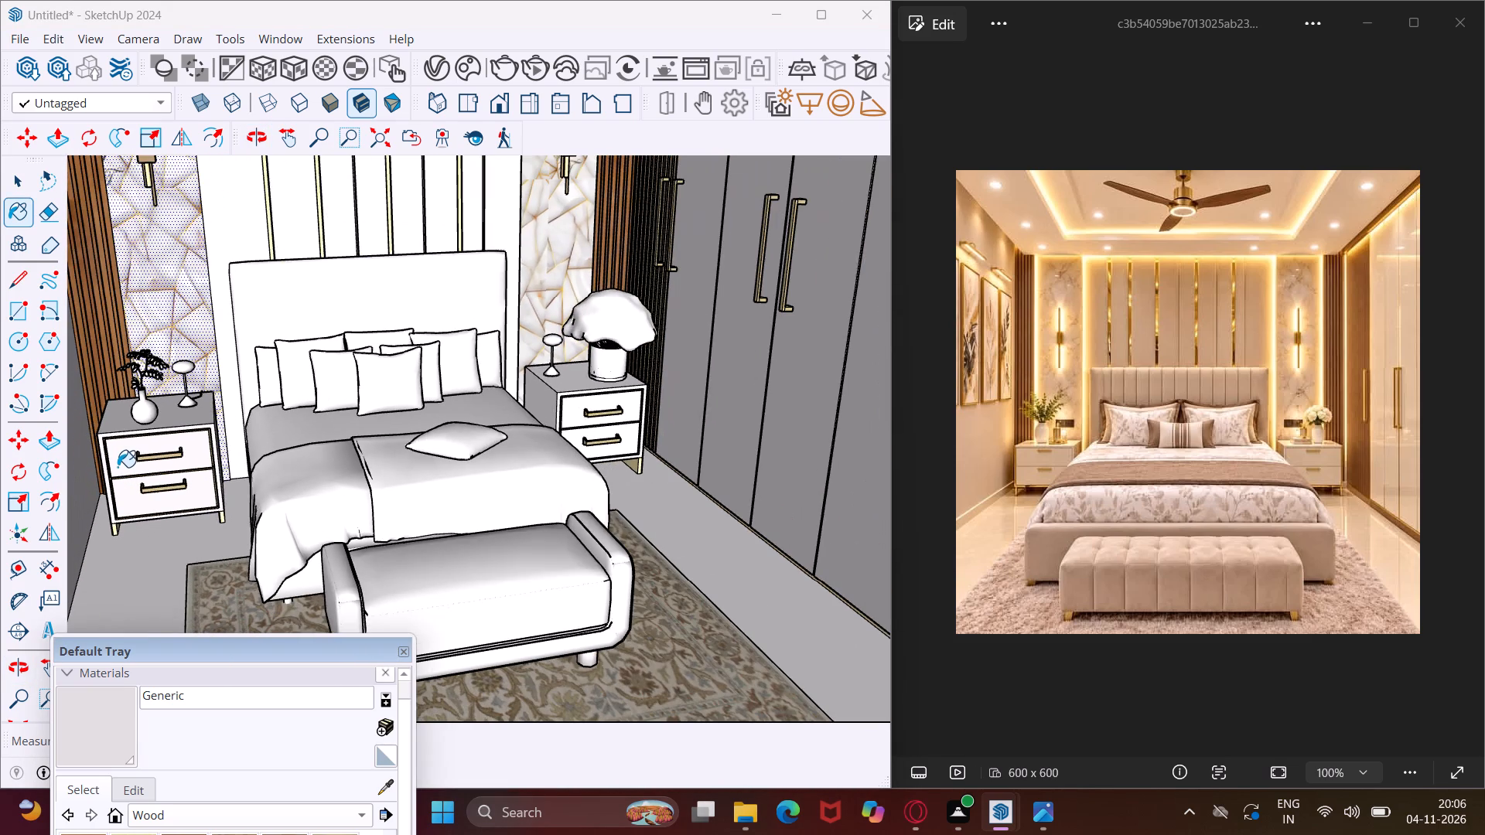
scroll(555, 390, "up", 11)
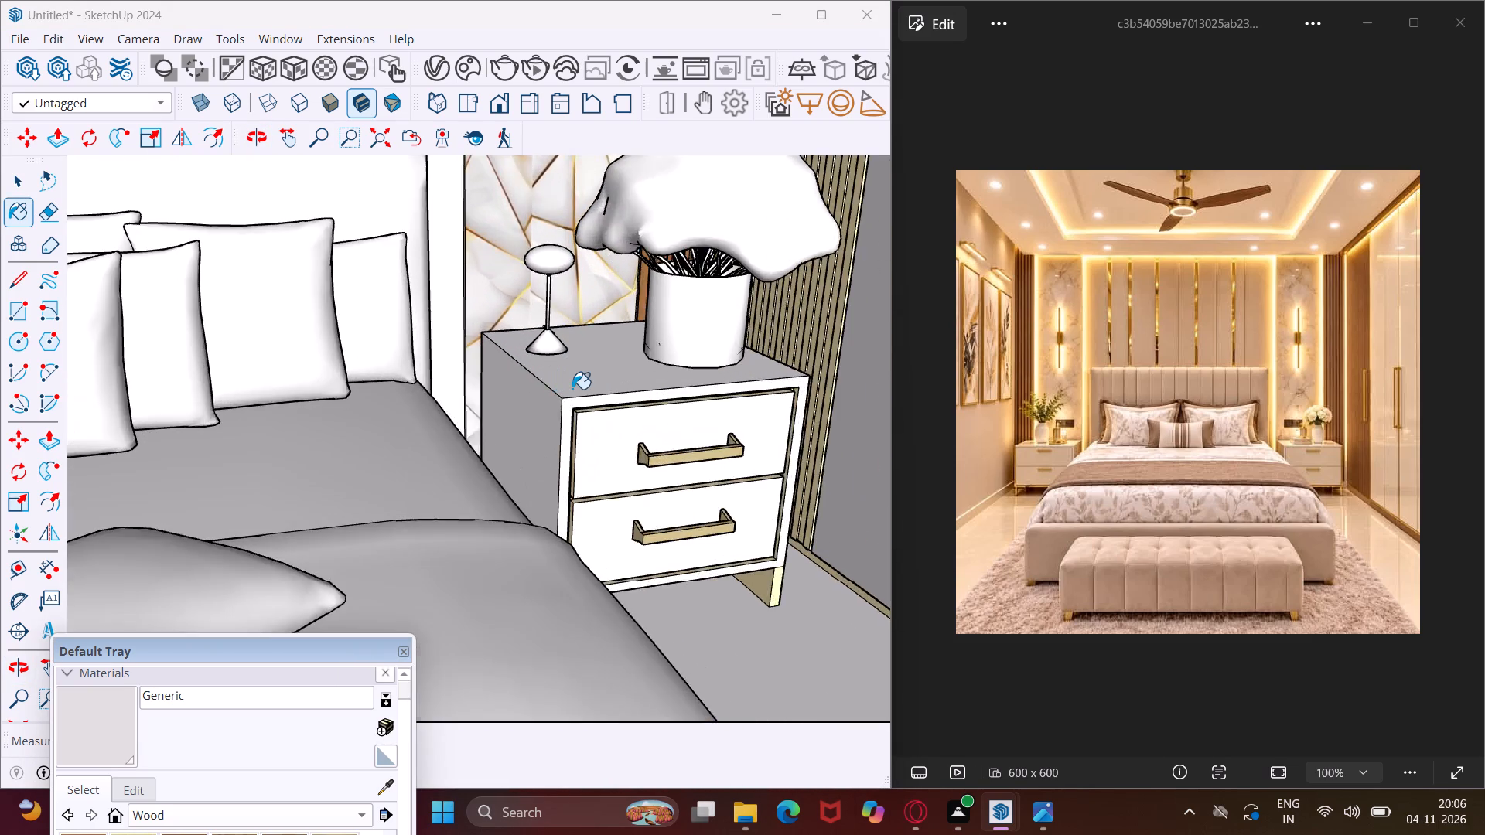
scroll(572, 389, "up", 6)
left_click(574, 383)
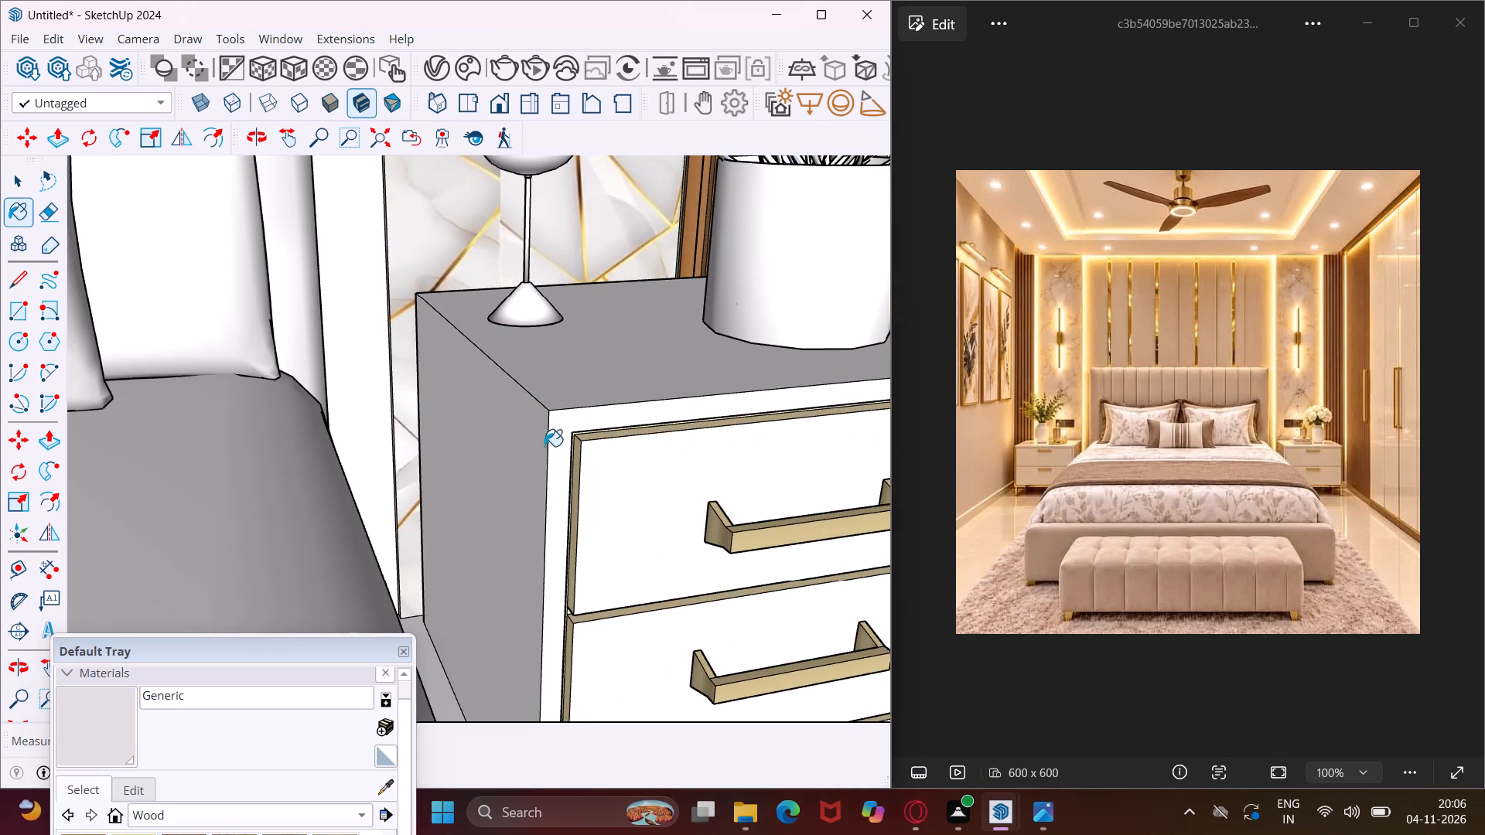
left_click(565, 451)
left_click(603, 455)
left_click(640, 632)
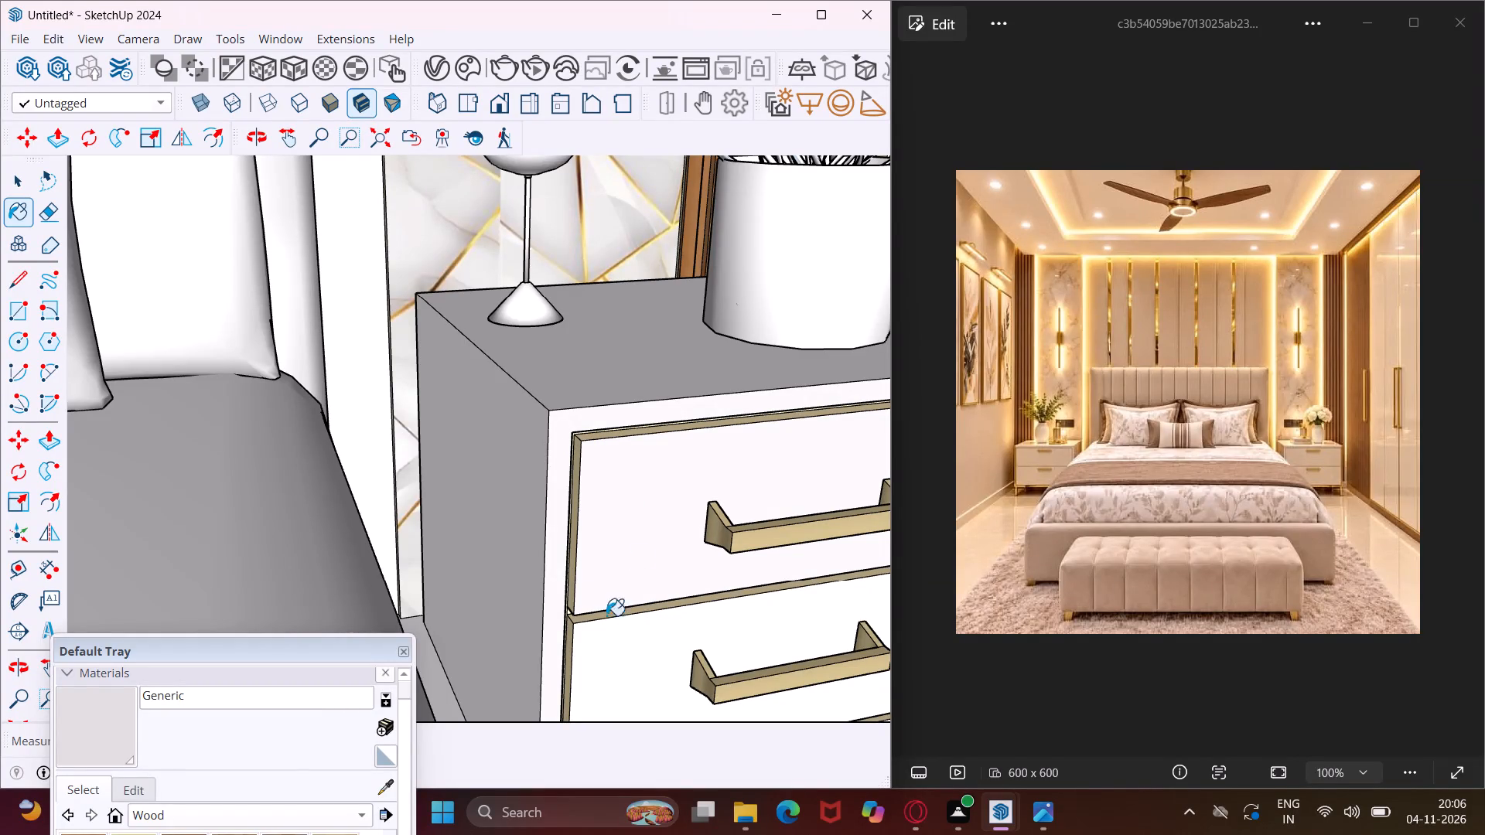
left_click(519, 555)
Apply the Generic material to the wardrobe-facing side and top of the nightstand right of the bed.
middle_click_drag(554, 525, 374, 544)
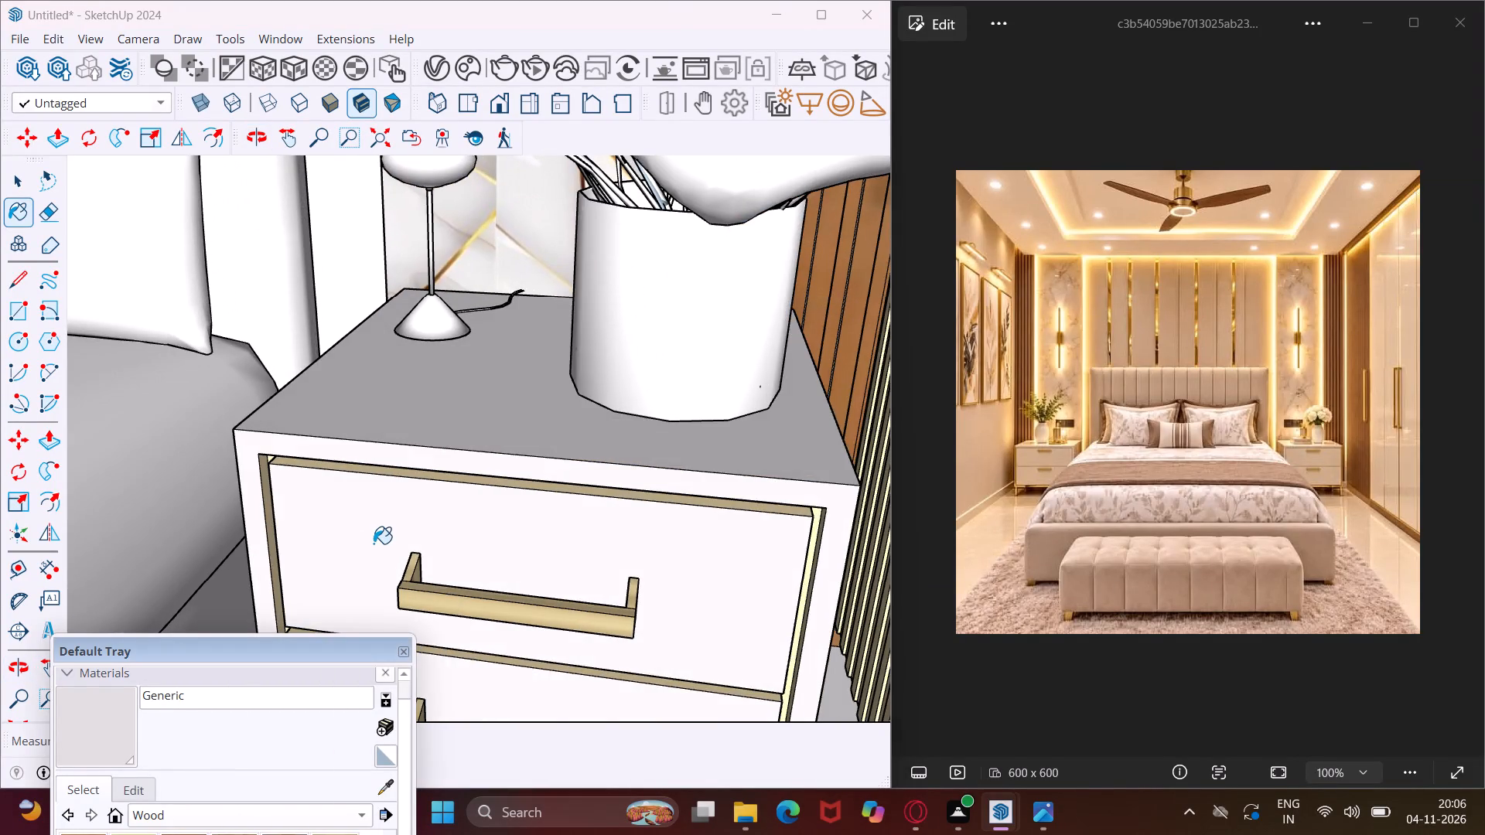
scroll(394, 532, "down", 4)
scroll(708, 554, "up", 7)
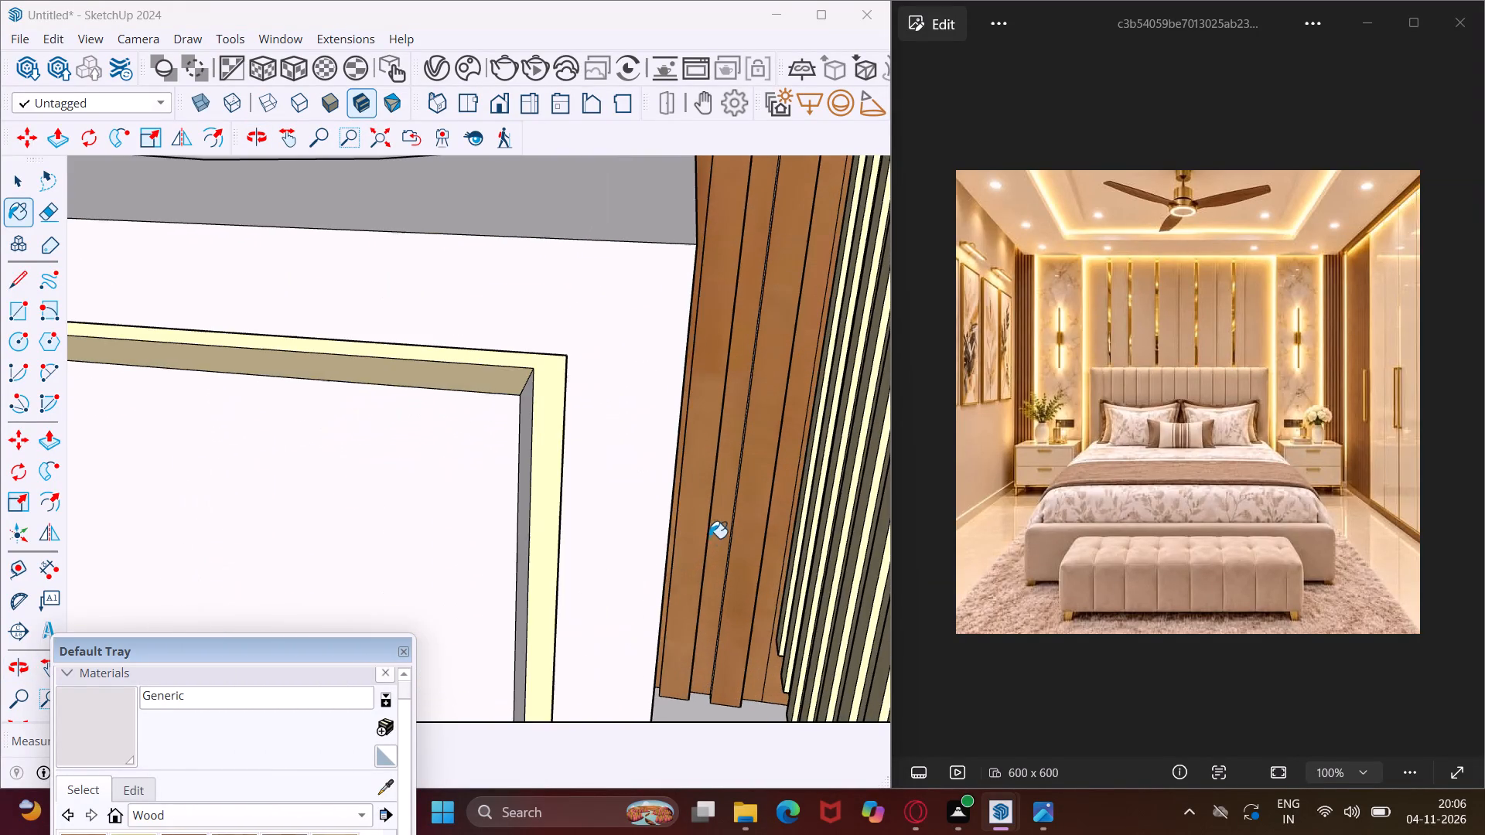
scroll(709, 538, "up", 1)
middle_click_drag(684, 529, 644, 532)
left_click(576, 516)
middle_click_drag(552, 505, 553, 505)
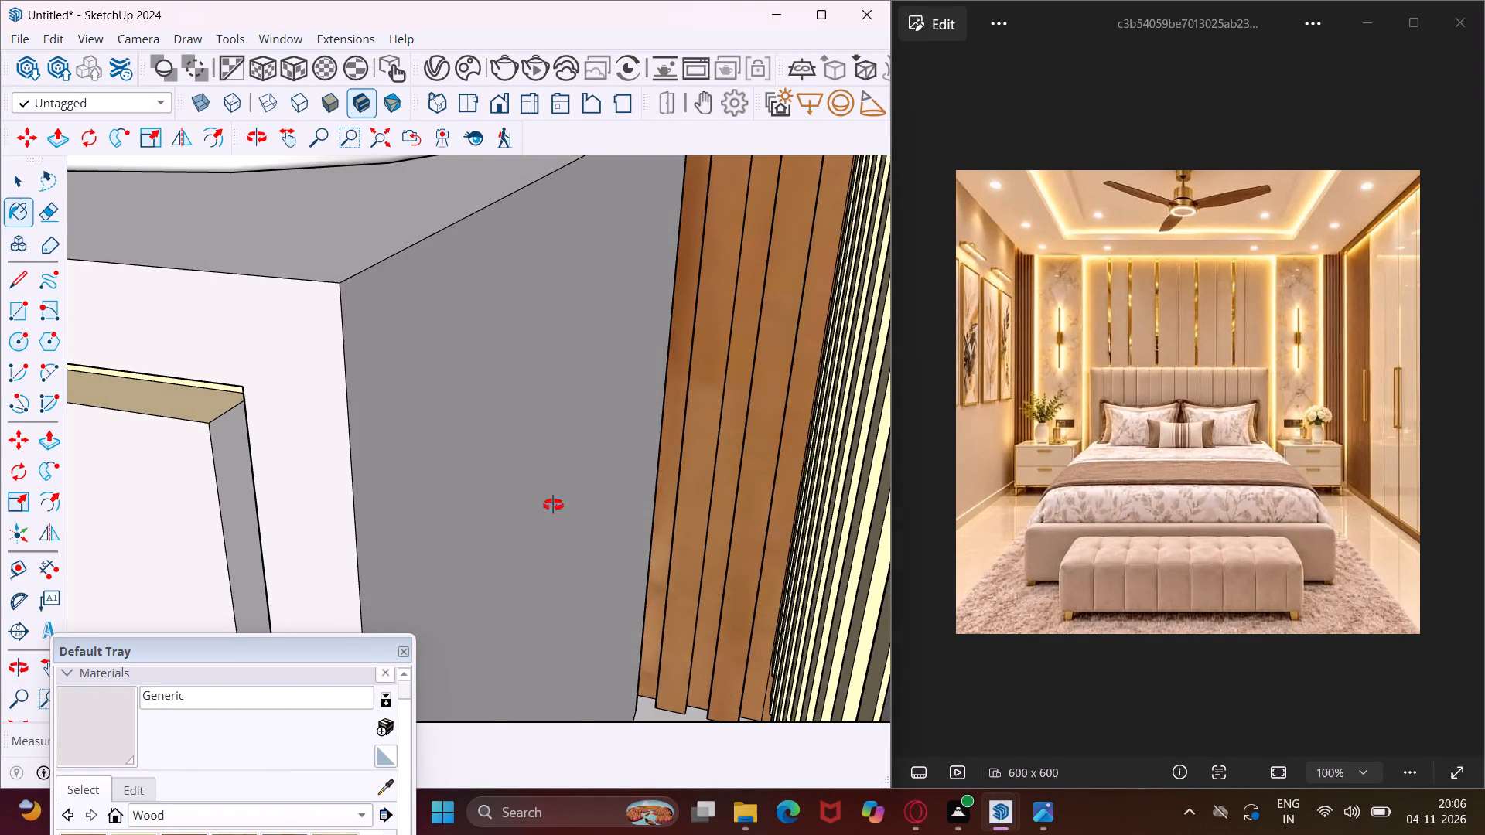
middle_click_drag(553, 505, 715, 482)
scroll(654, 474, "down", 5)
scroll(582, 434, "down", 7)
middle_click(551, 329)
scroll(552, 328, "down", 7)
scroll(432, 352, "up", 3)
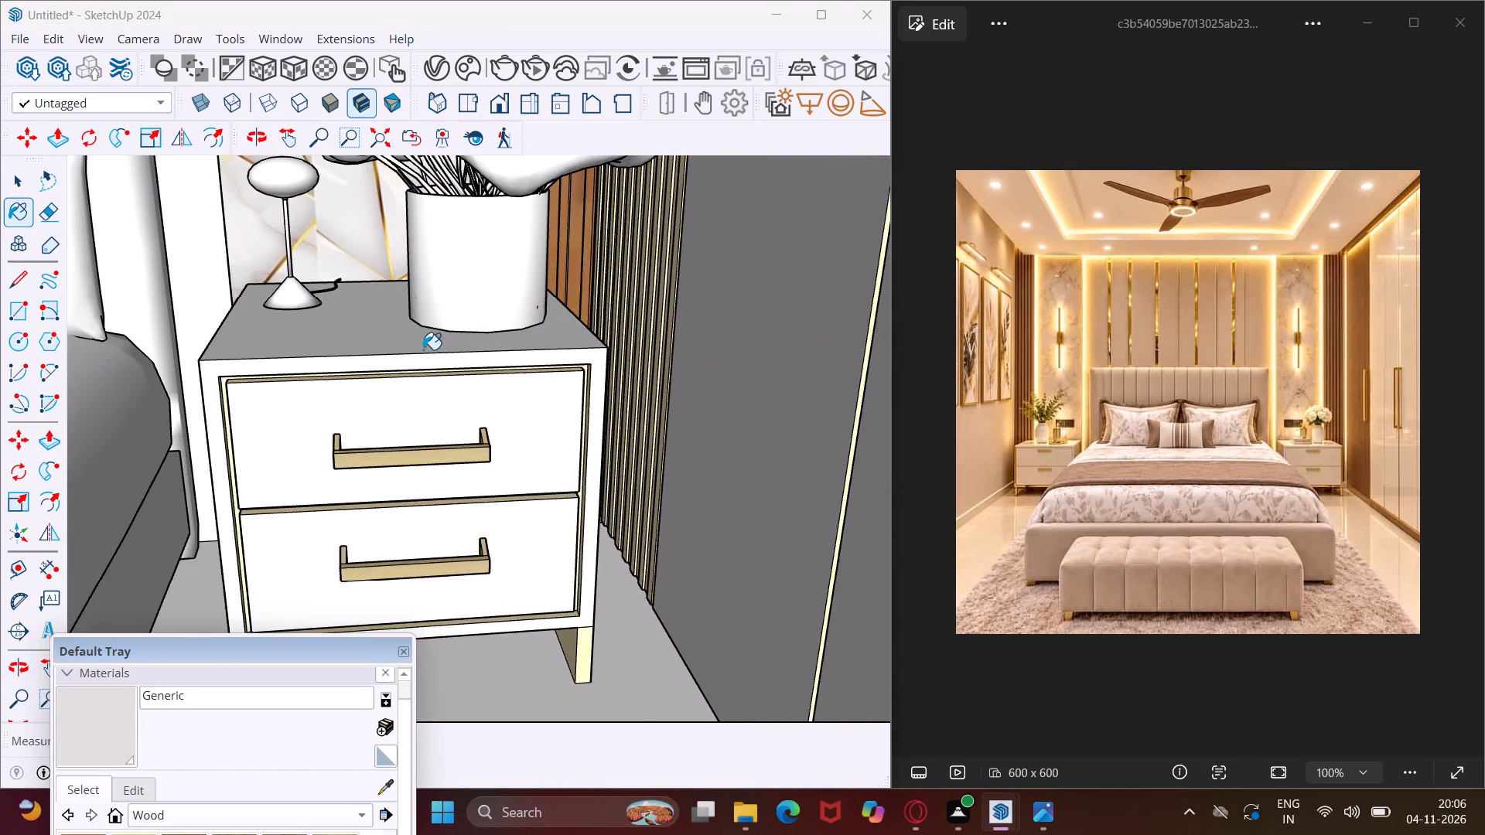
left_click(411, 346)
scroll(410, 346, "down", 10)
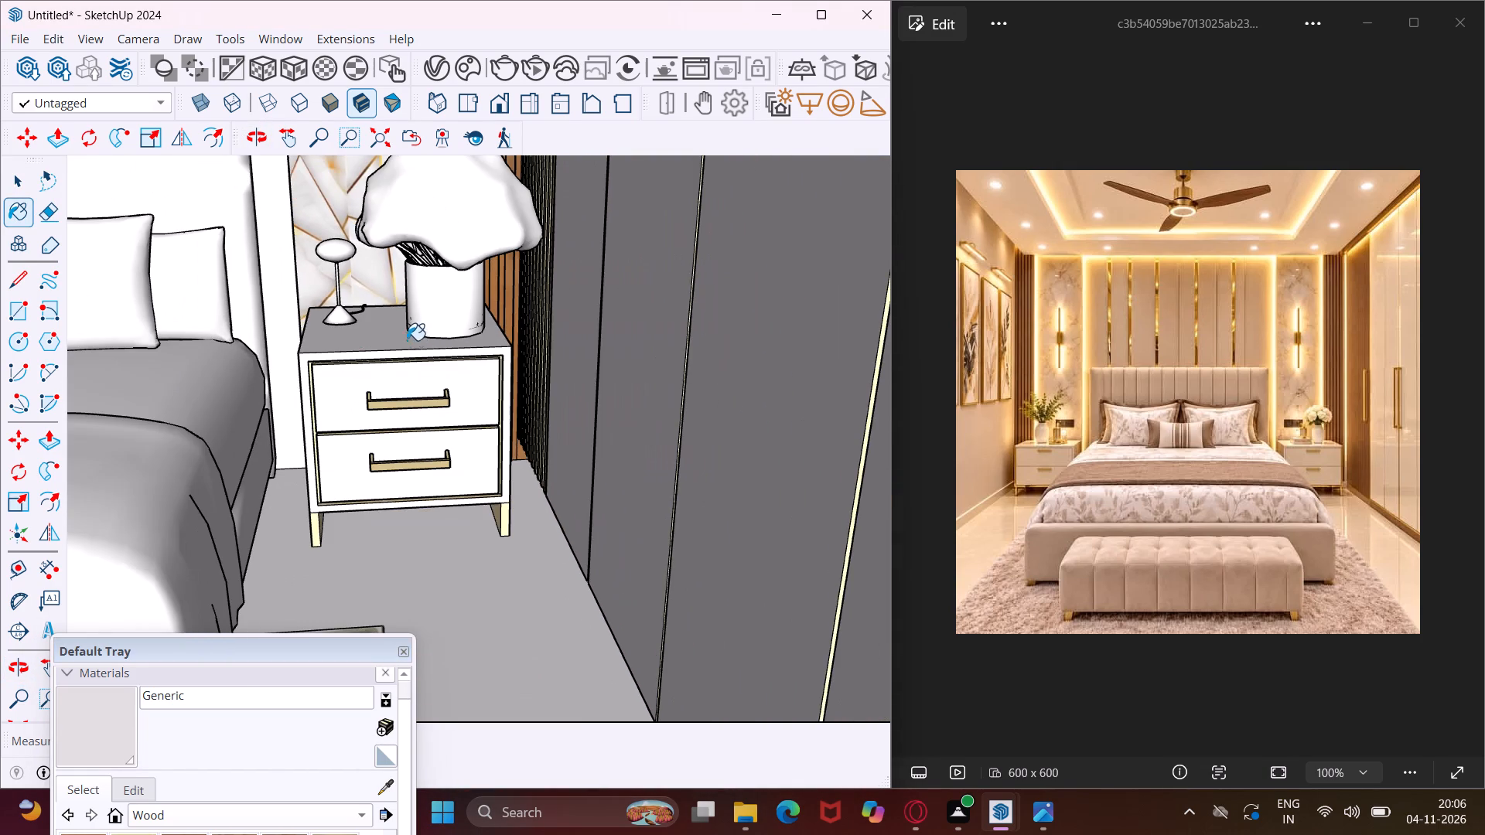
middle_click_drag(396, 262, 396, 255)
scroll(363, 322, "down", 12)
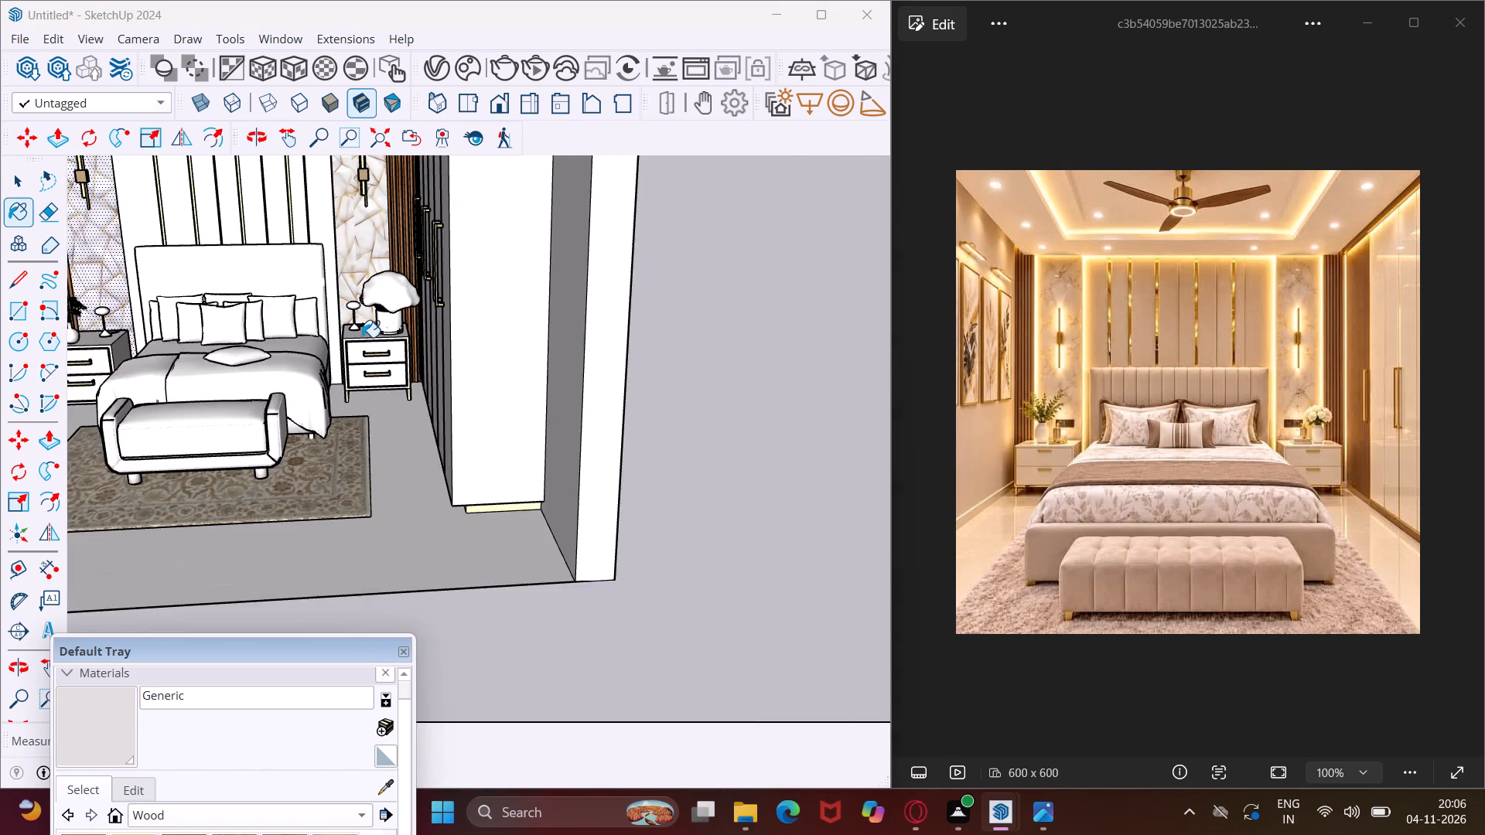
Draw a 15' by 6" rotated rectangle hanging vertically below the outer bottom edge of the room's headboard wall.
scroll(362, 337, "down", 5)
middle_click_drag(376, 337, 439, 266)
middle_click_drag(439, 266, 456, 320)
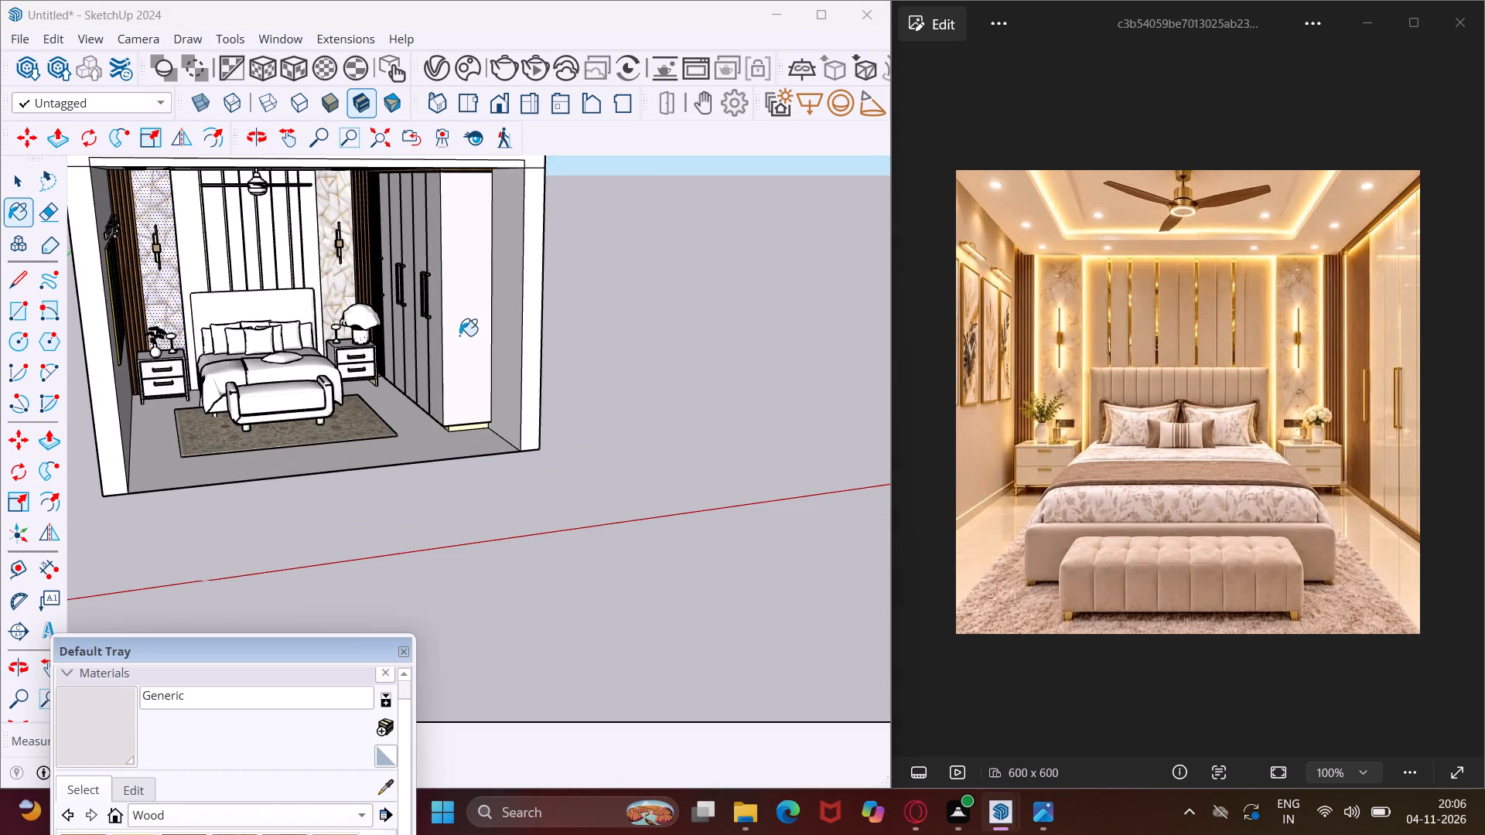
key("Escape")
key("space")
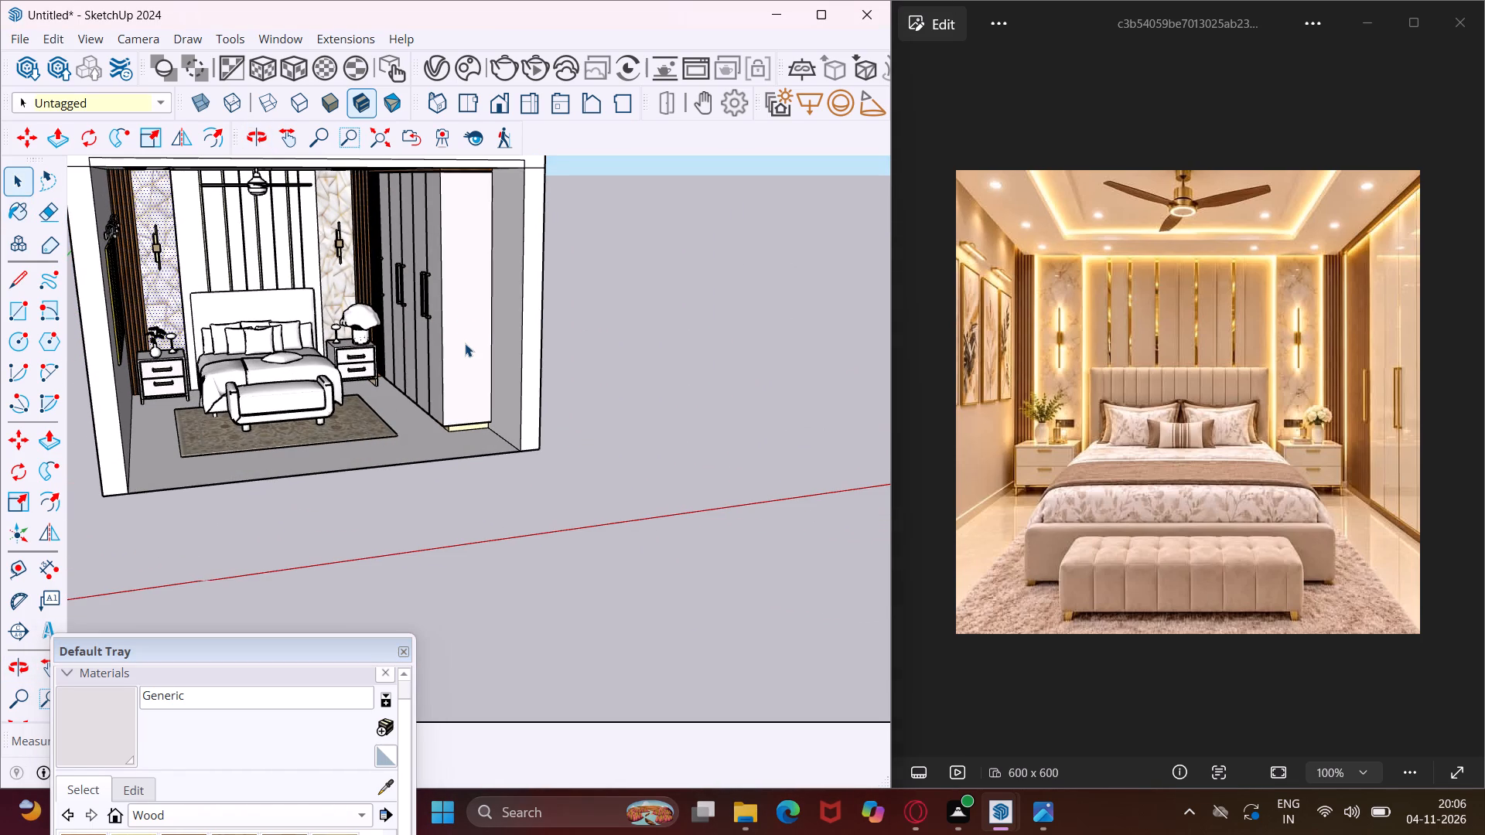
scroll(465, 343, "down", 5)
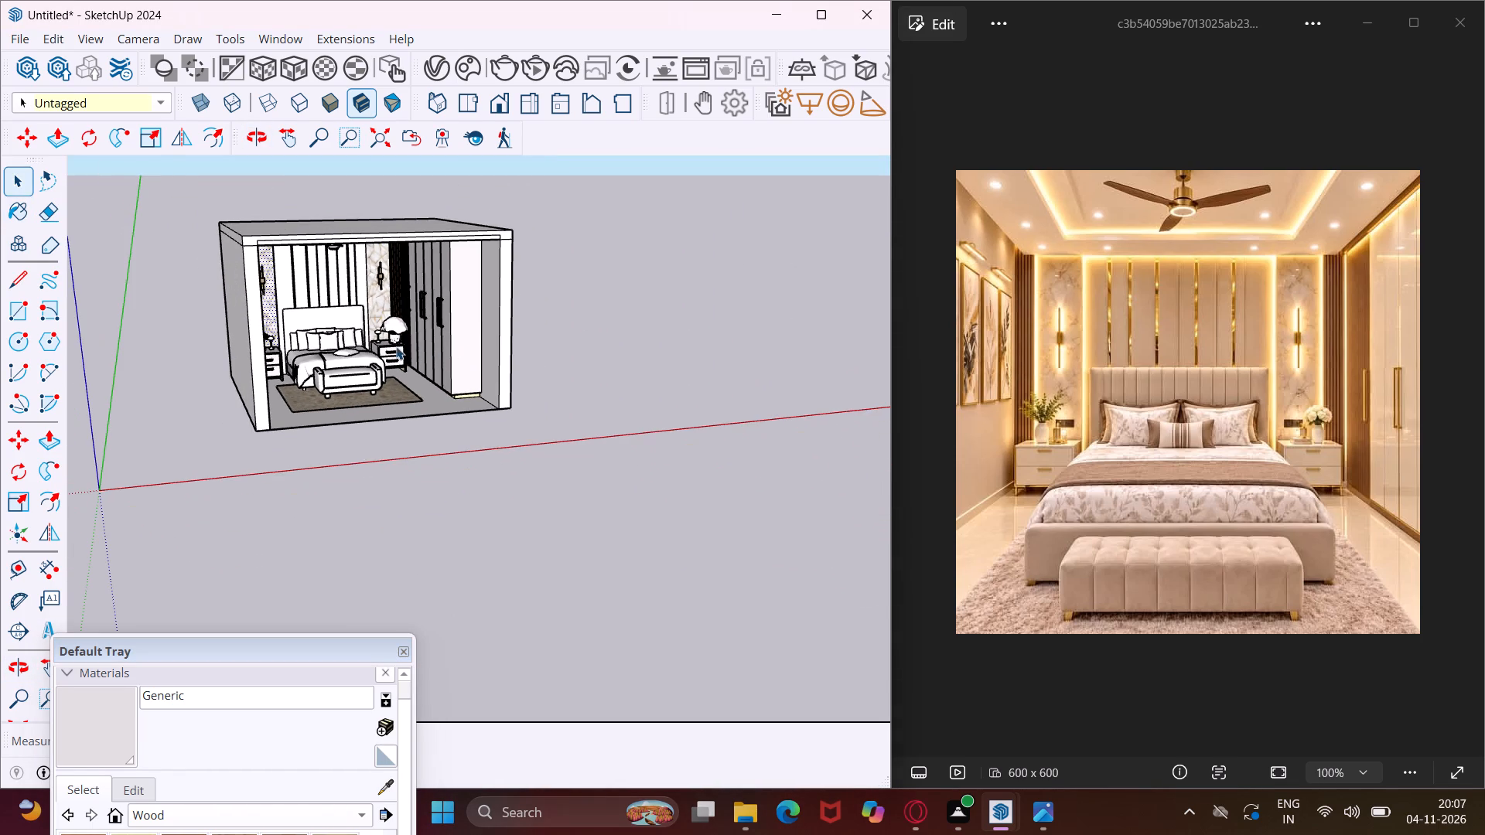
left_click(289, 140)
left_click_drag(325, 310, 383, 481)
scroll(392, 526, "up", 3)
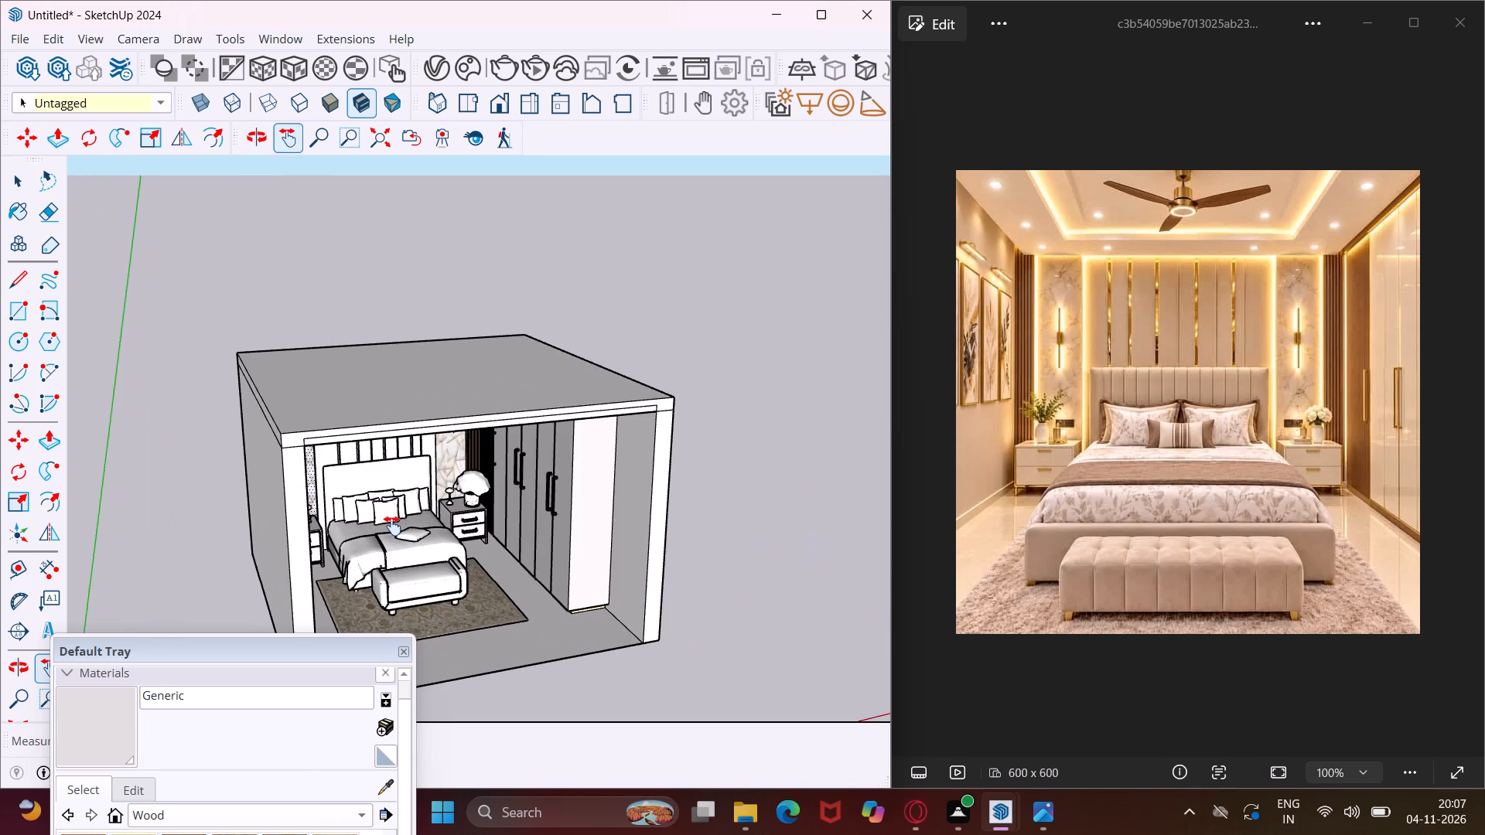
middle_click_drag(392, 526, 81, 375)
middle_click_drag(436, 567, 397, 539)
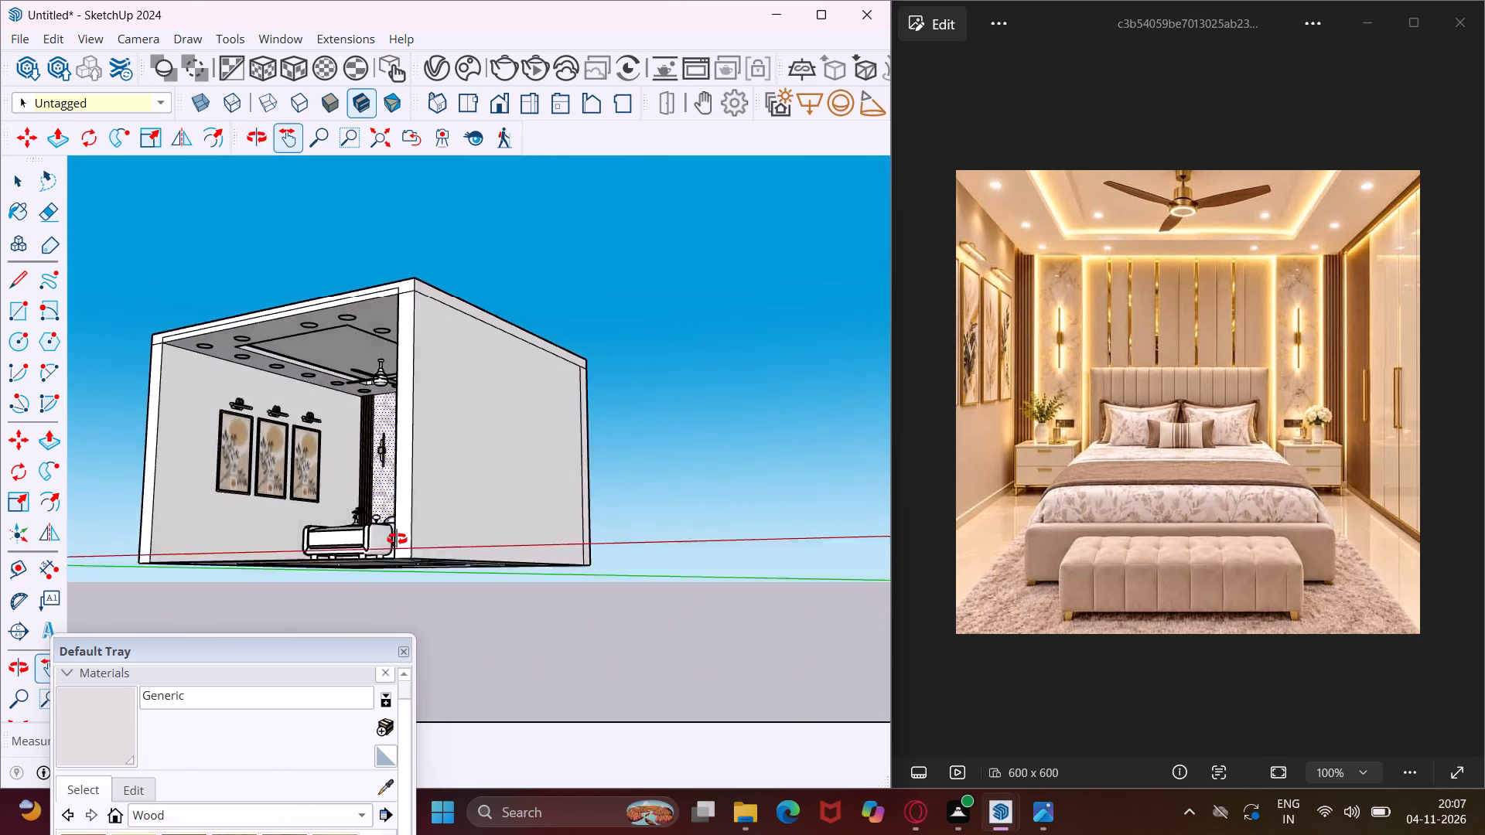
middle_click_drag(397, 539, 125, 381)
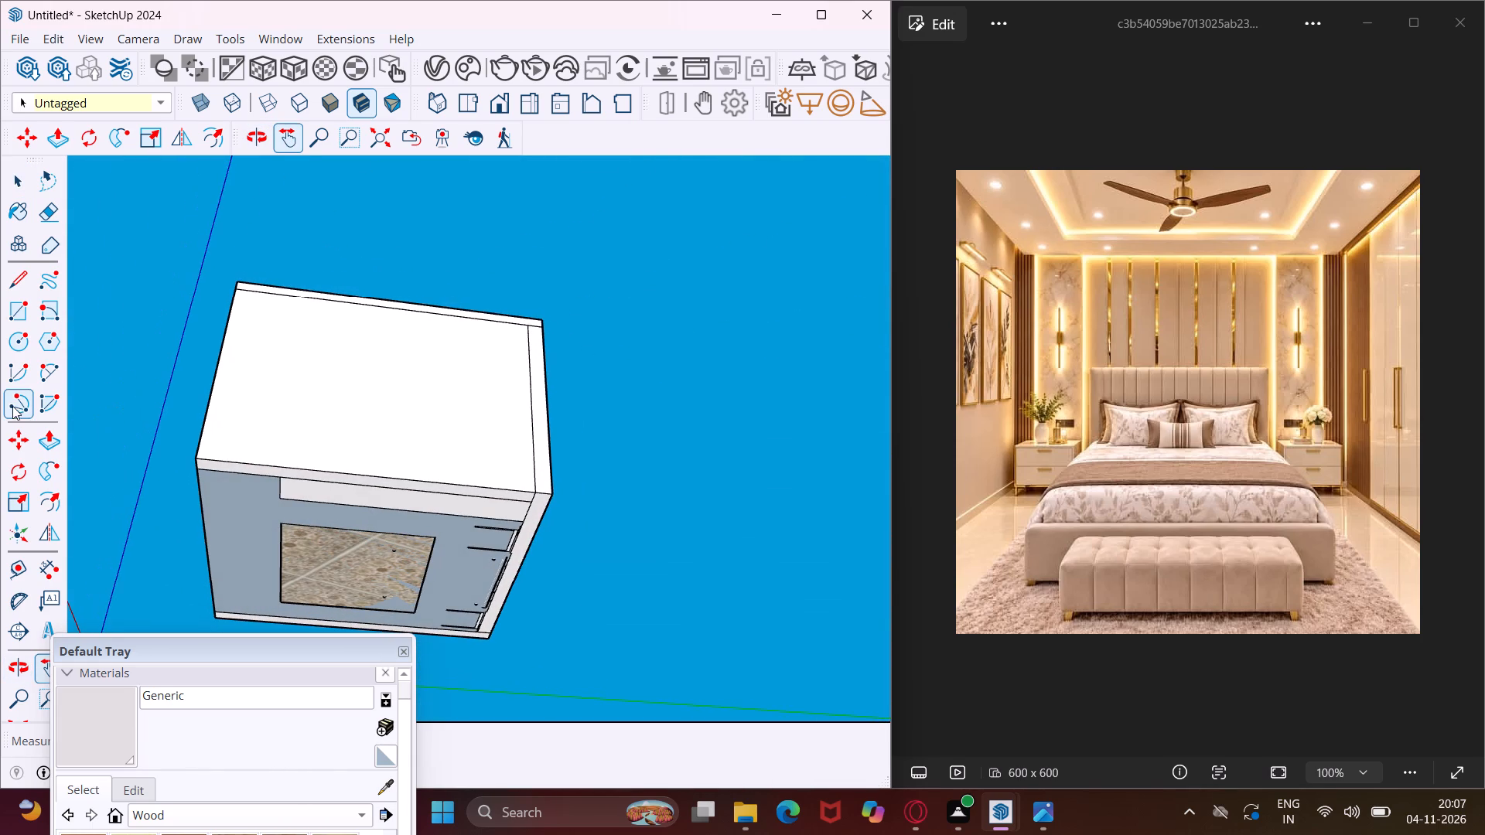
left_click_drag(41, 307, 48, 317)
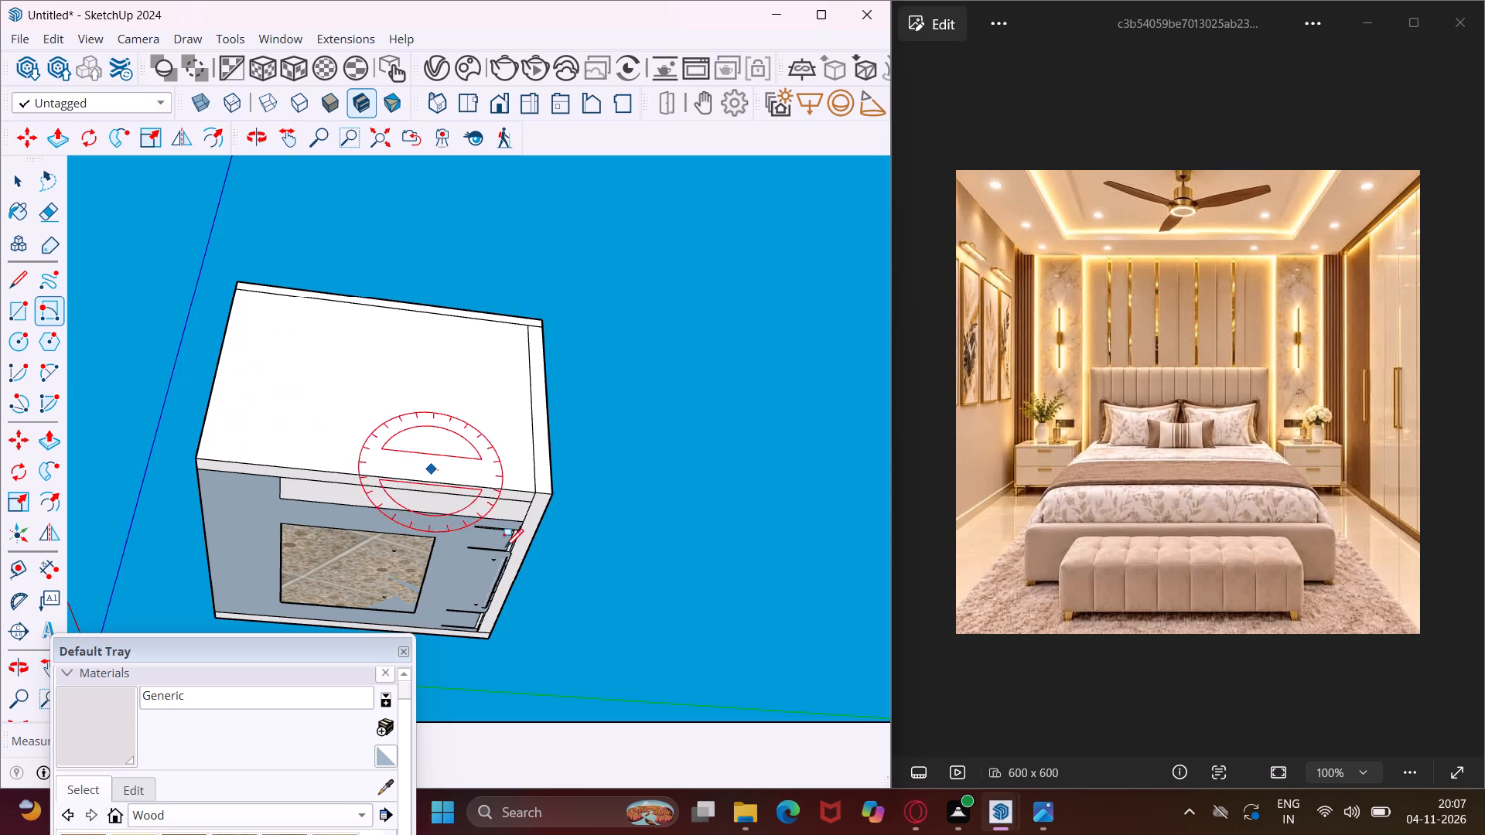
scroll(531, 627, "up", 7)
scroll(446, 649, "up", 8)
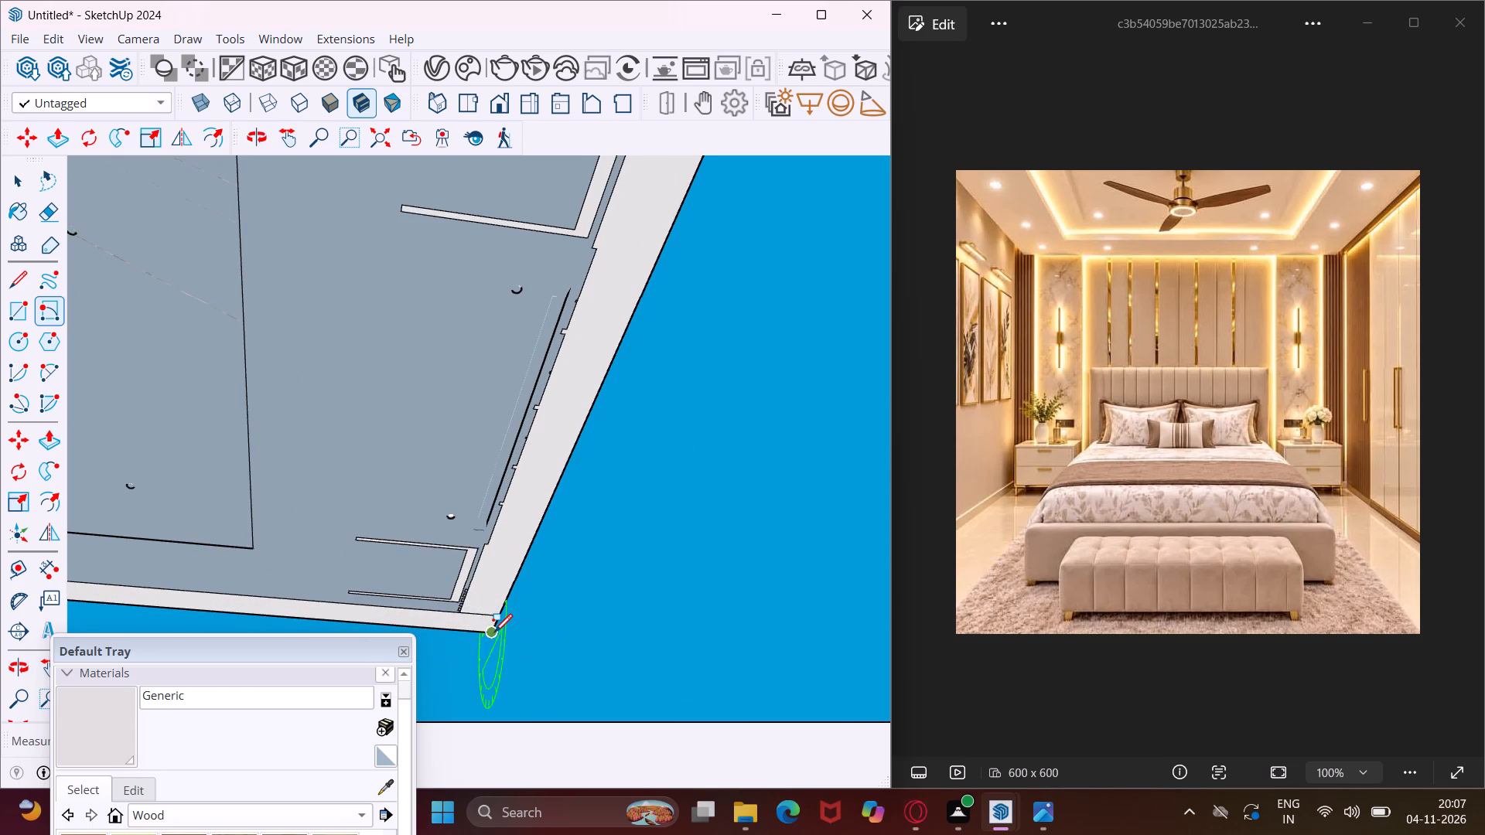
left_click(493, 632)
scroll(513, 564, "down", 5)
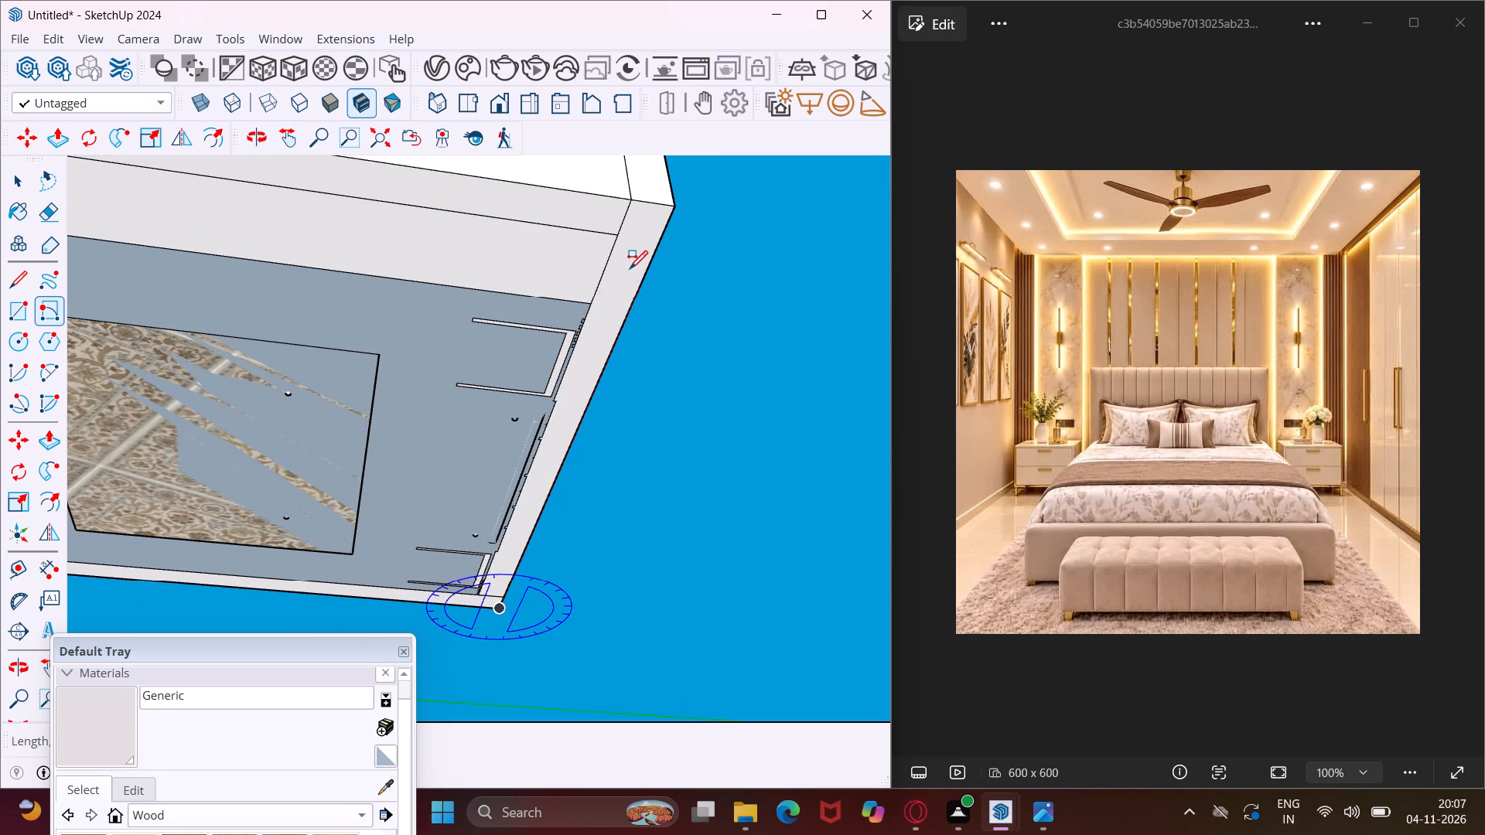
left_click(674, 206)
middle_click_drag(674, 206, 702, 359)
middle_click_drag(725, 466, 738, 532)
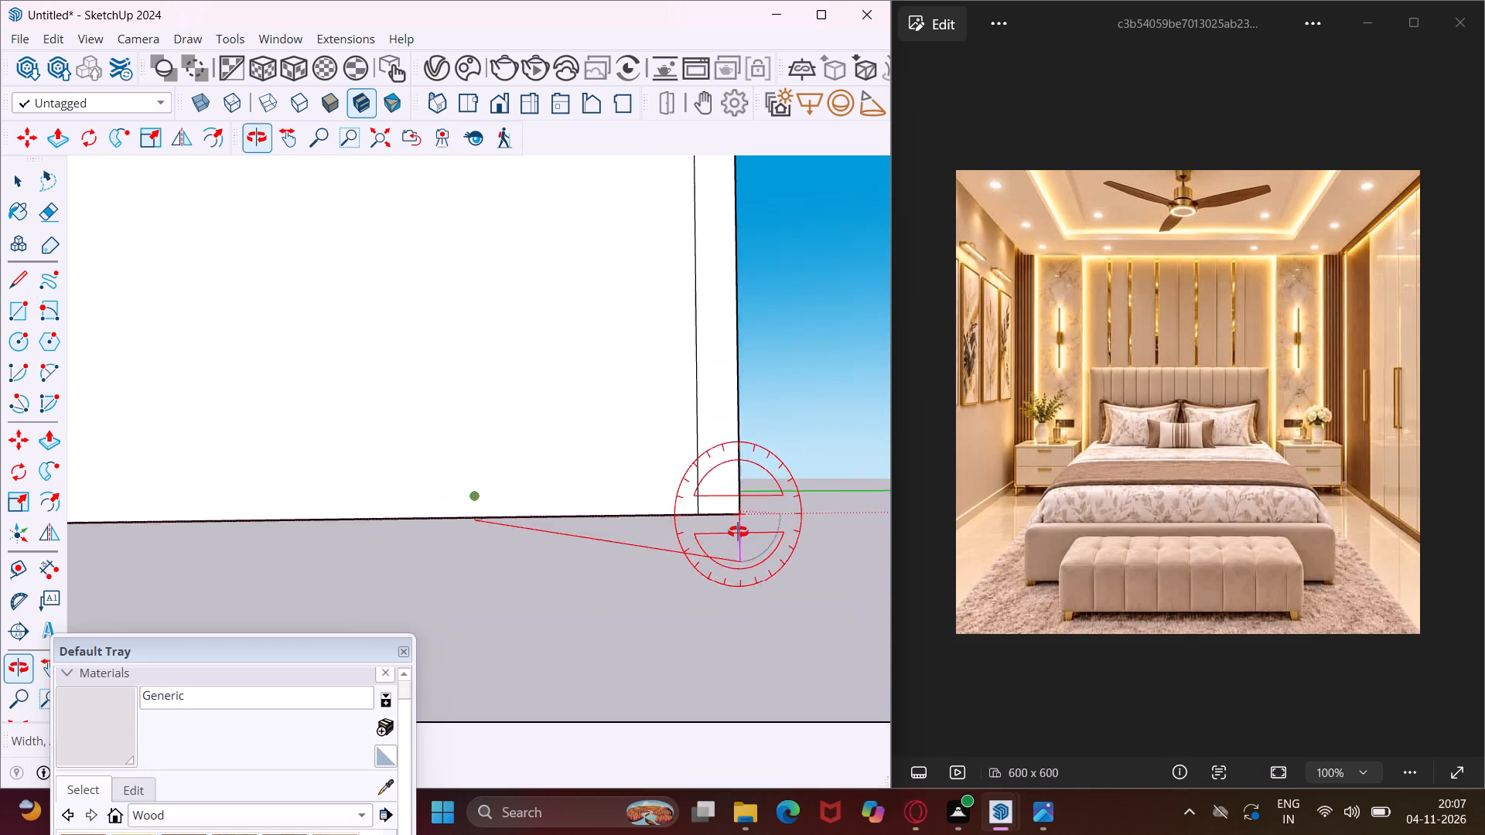
middle_click_drag(738, 532, 742, 555)
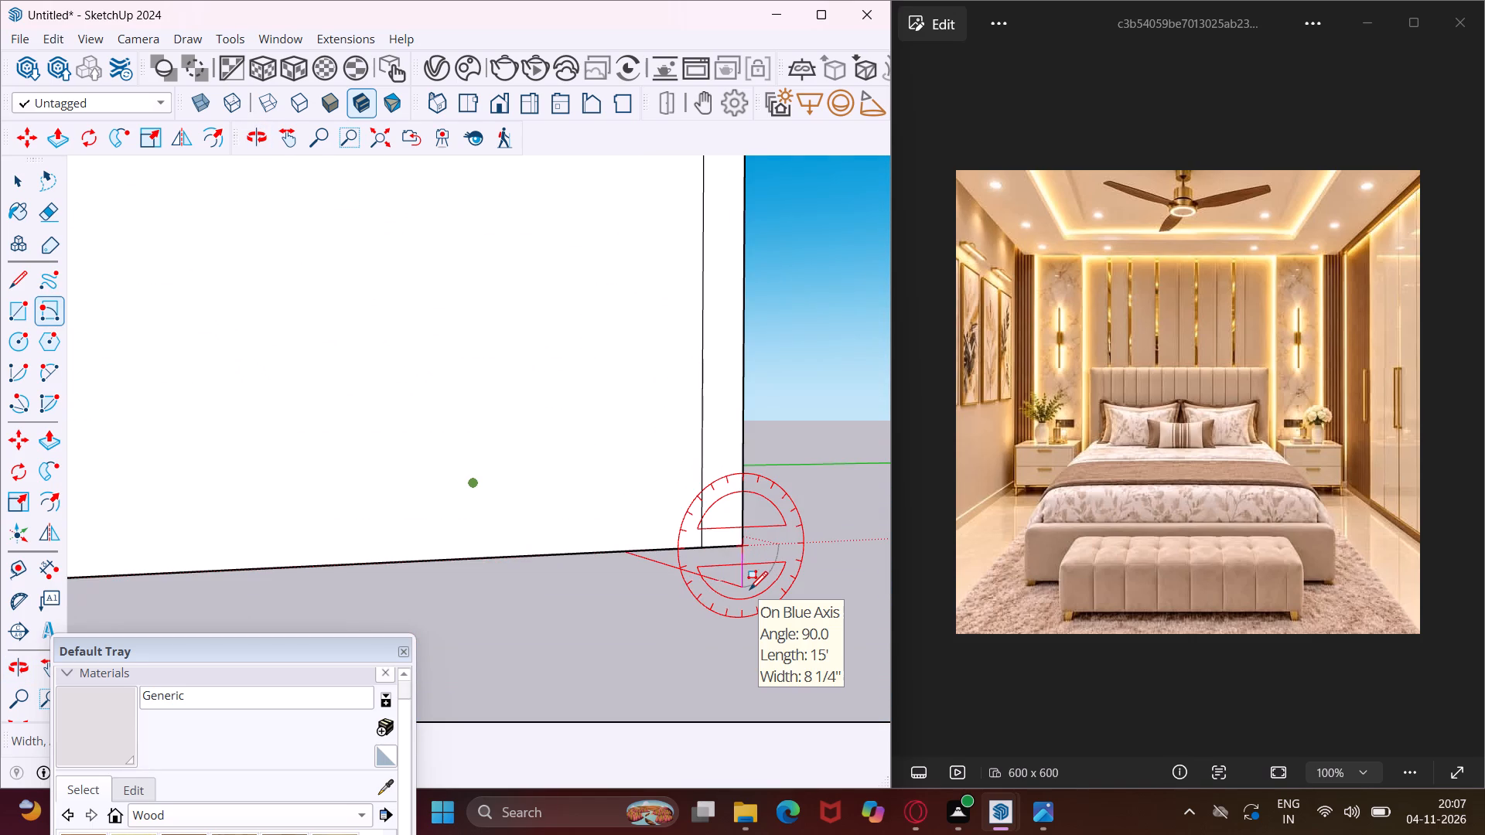
type("6\"")
key("Return")
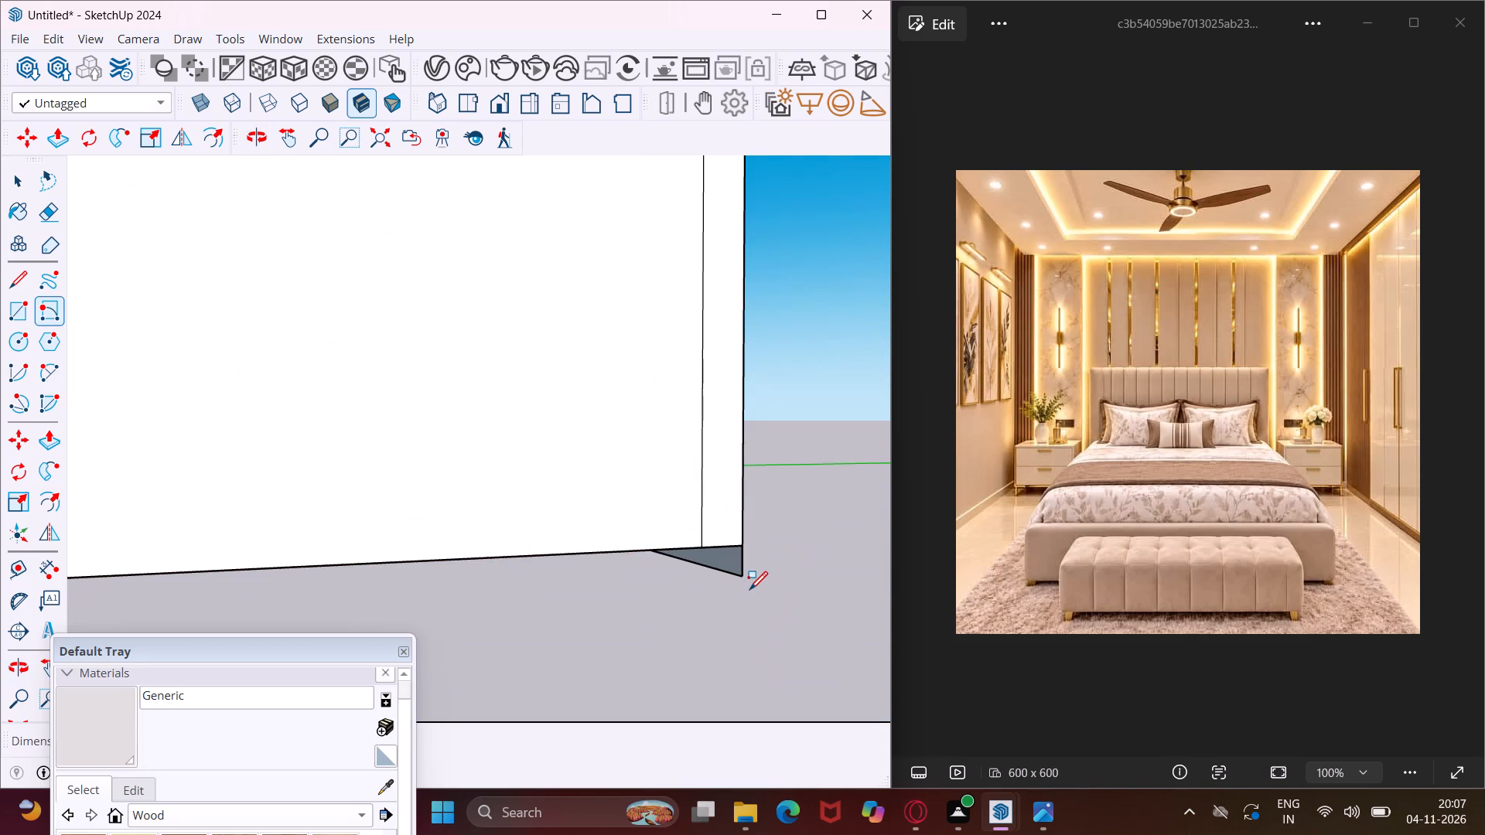
Push/pull the new rectangle beneath the room to its open front edge to form a floor slab.
key("Escape")
key("space")
scroll(725, 581, "up", 3)
left_click(728, 557)
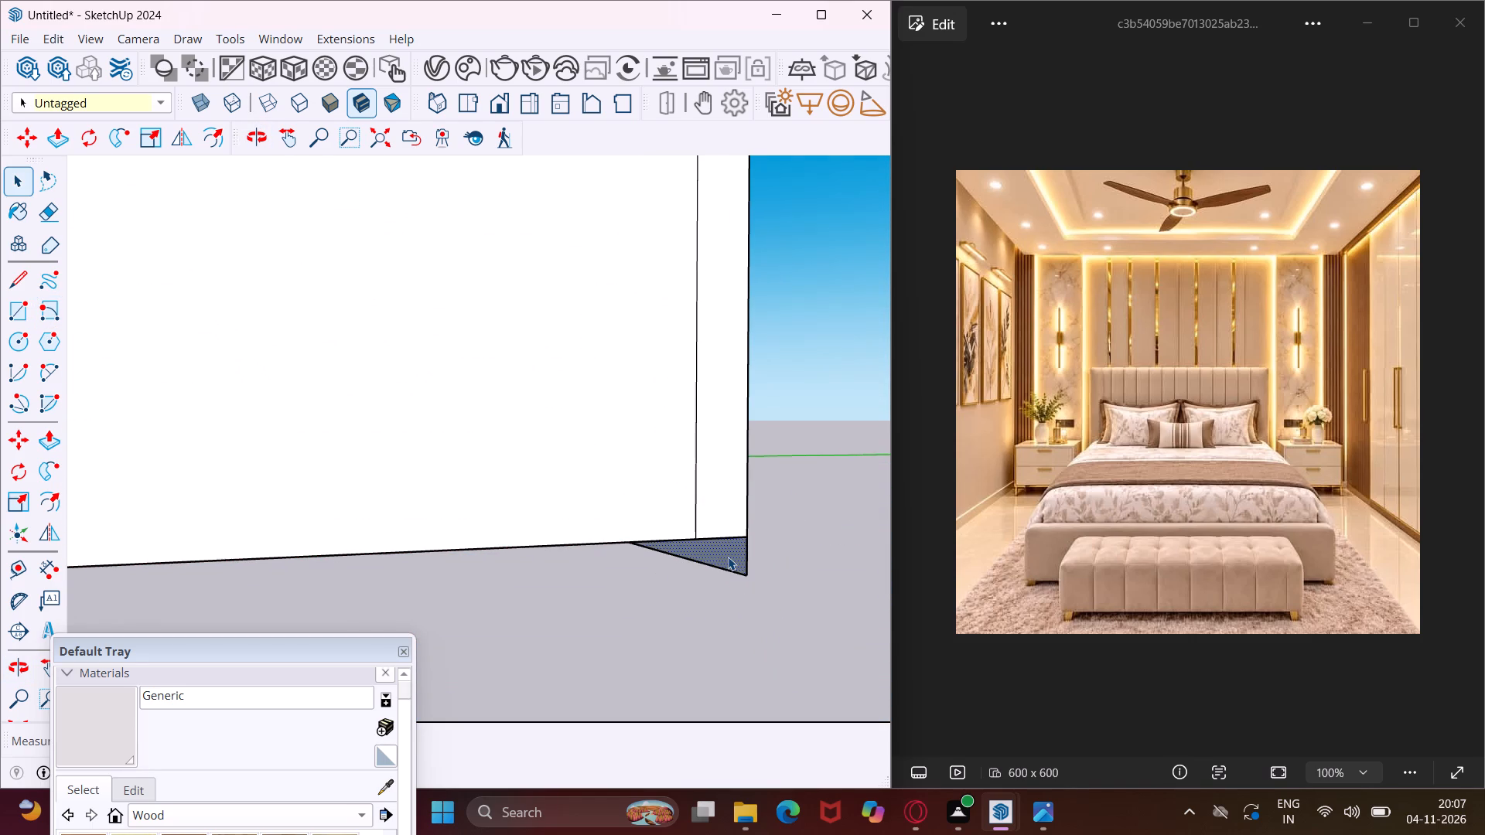
key("p")
left_click(728, 557)
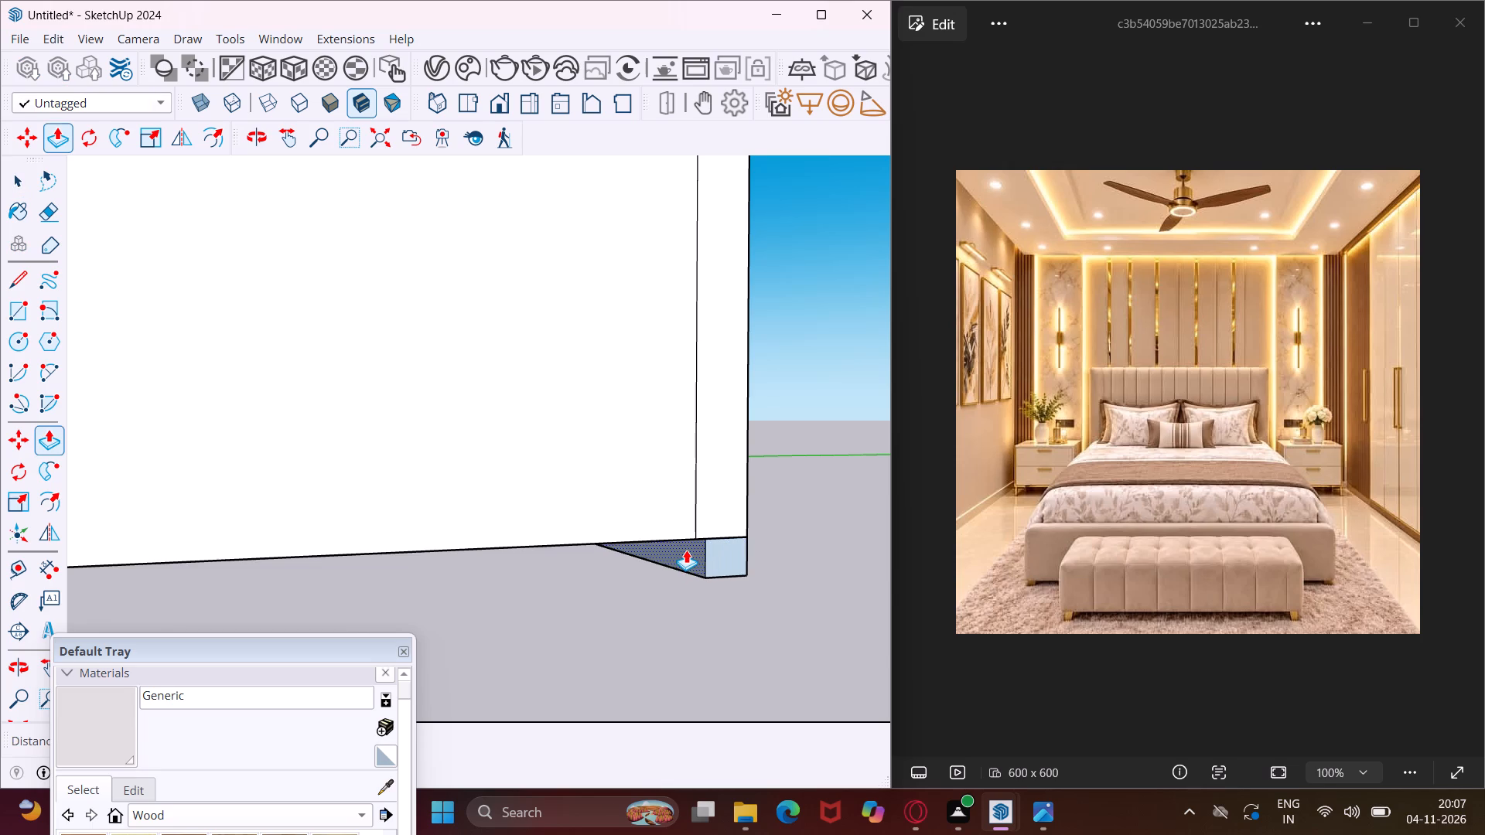
scroll(686, 550, "down", 16)
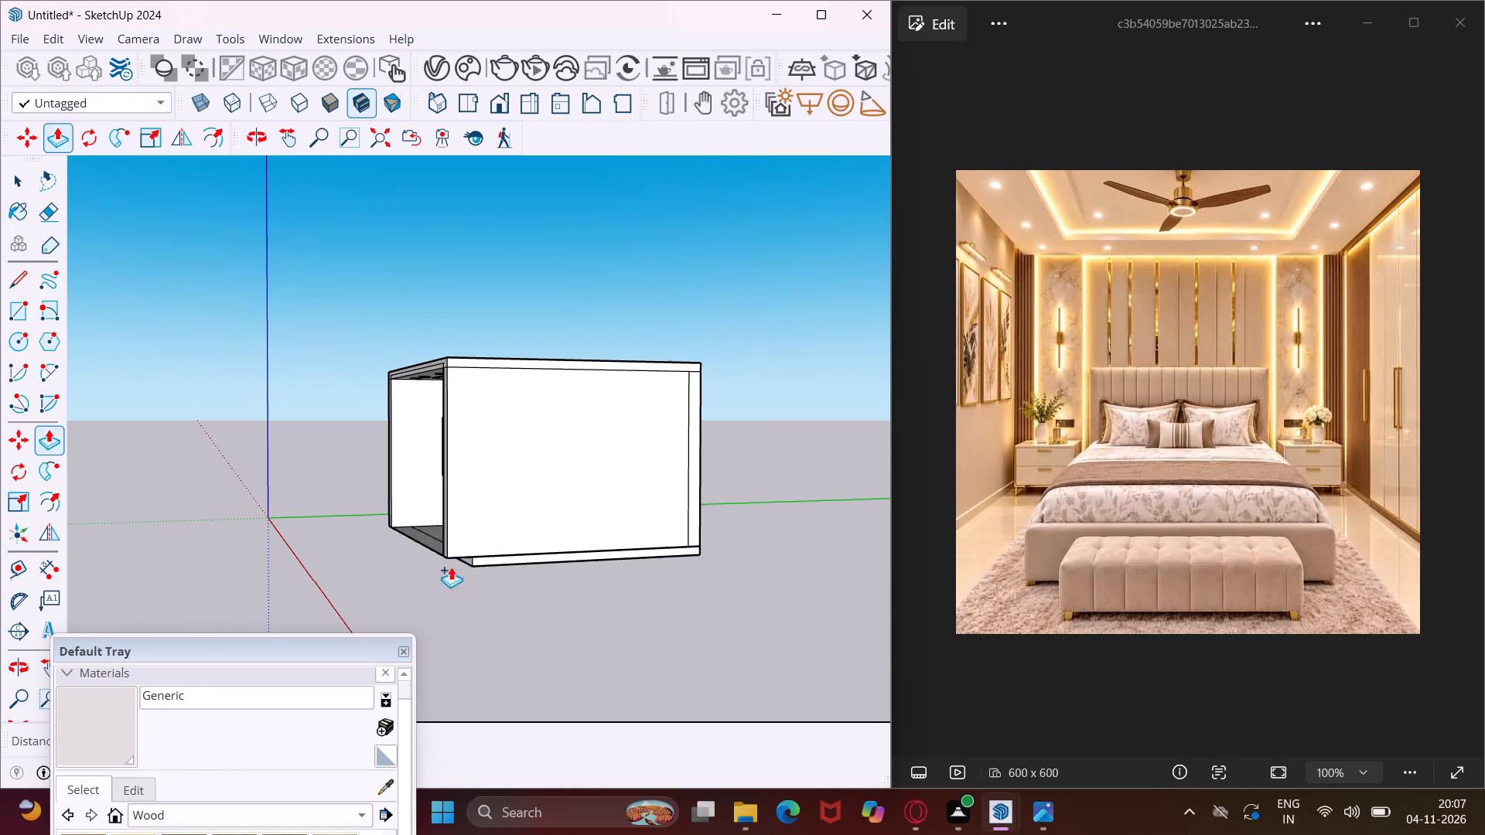
left_click(445, 512)
scroll(455, 522, "up", 3)
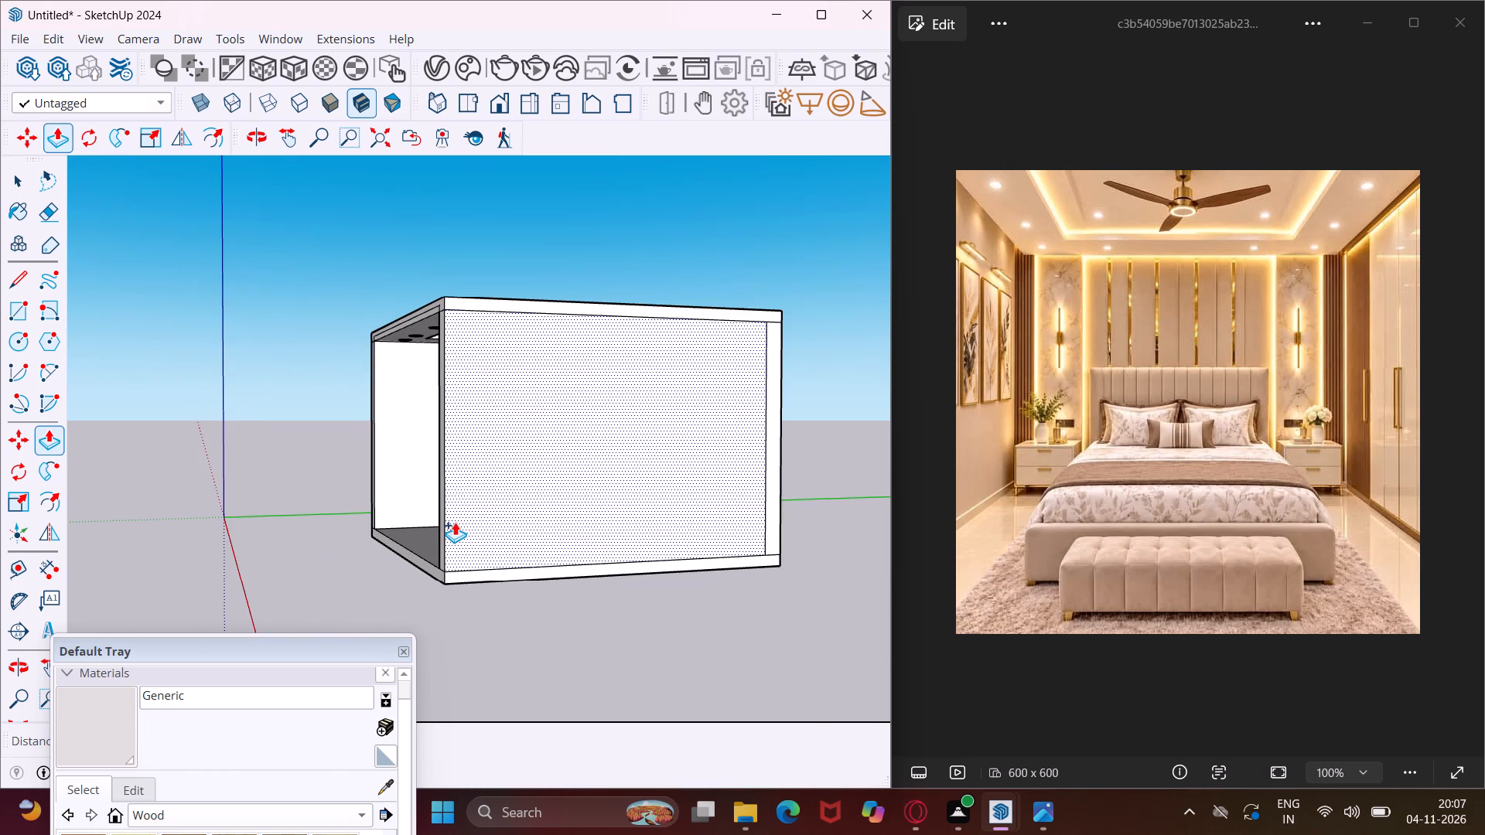
key("Escape")
key("space")
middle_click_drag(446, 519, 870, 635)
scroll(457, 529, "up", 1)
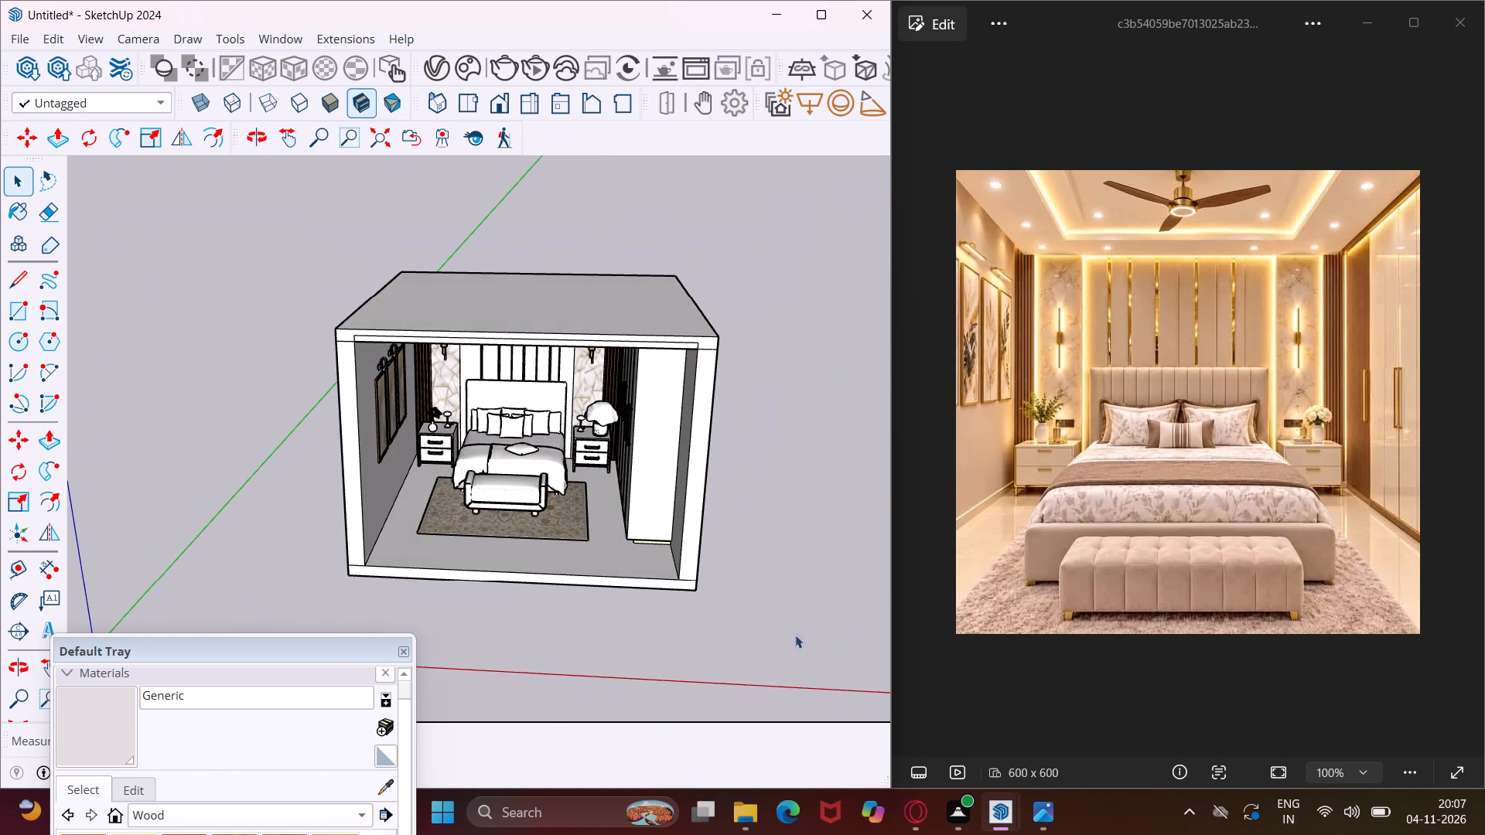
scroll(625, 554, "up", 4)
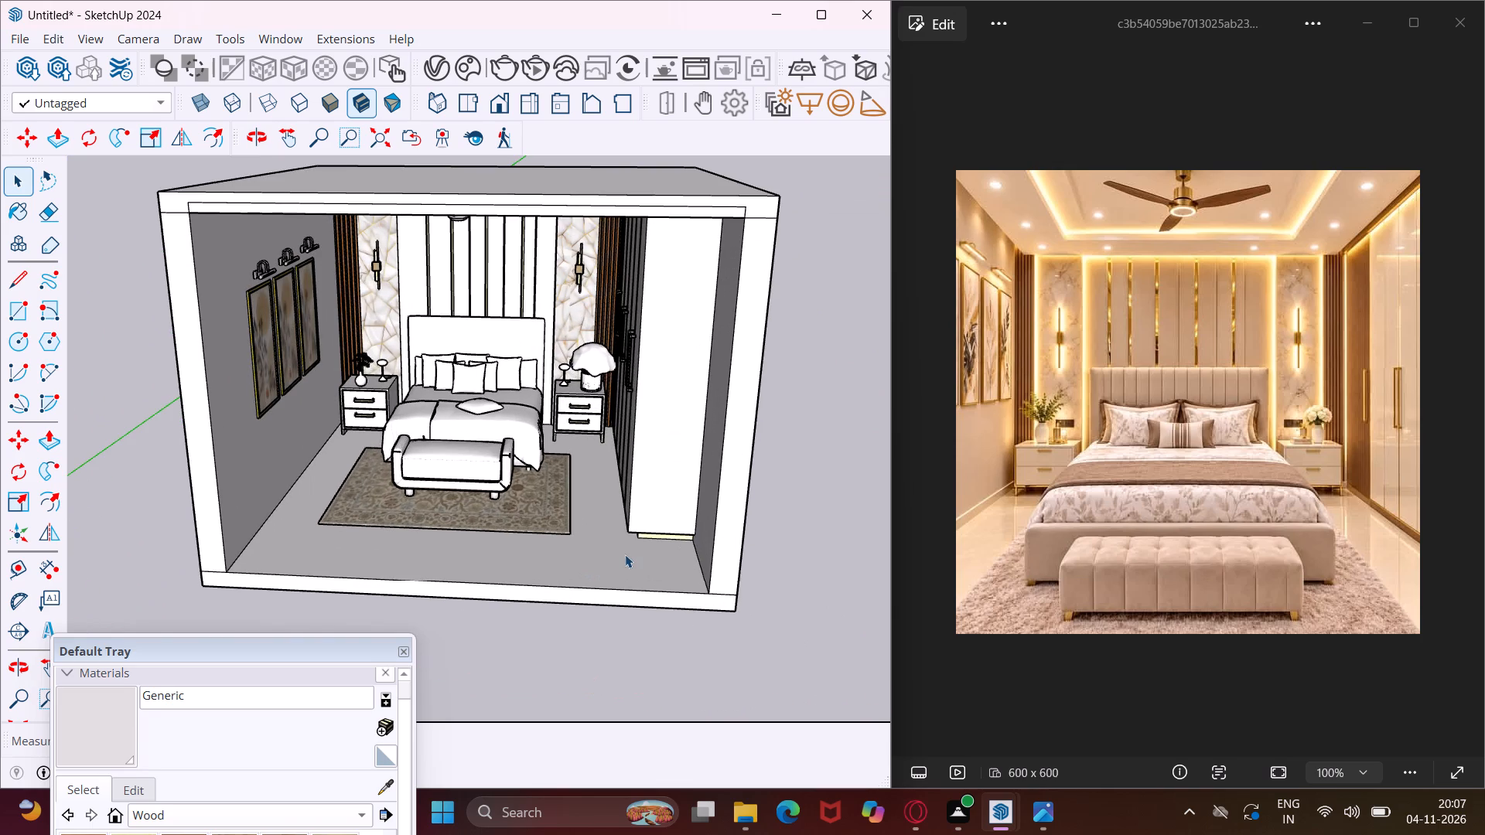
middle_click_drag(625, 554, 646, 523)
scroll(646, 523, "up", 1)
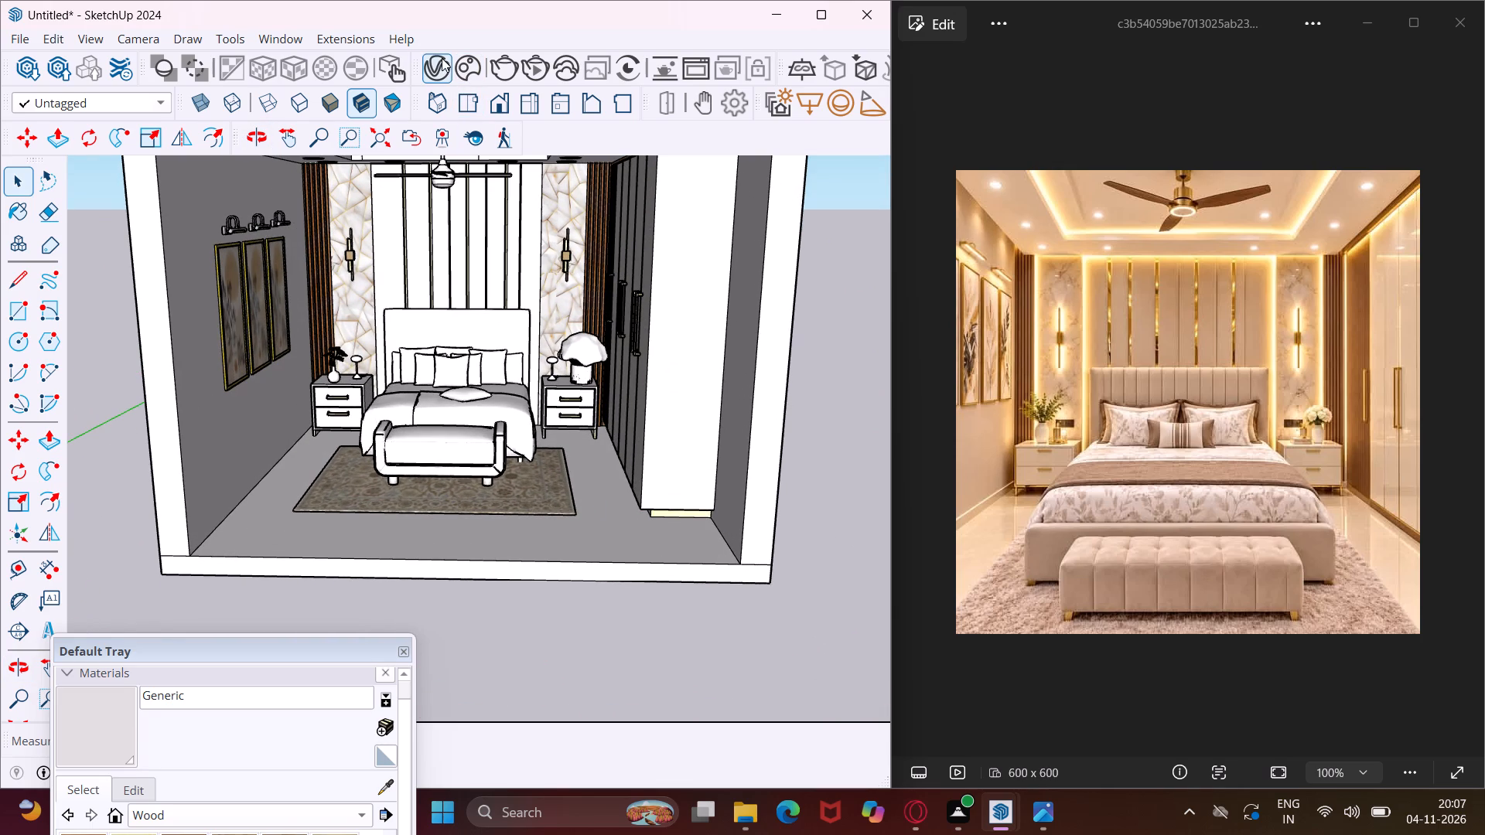
Open the V-Ray Asset Editor and browse the Chaos Cosmos online materials to the Stone category.
left_click(446, 78)
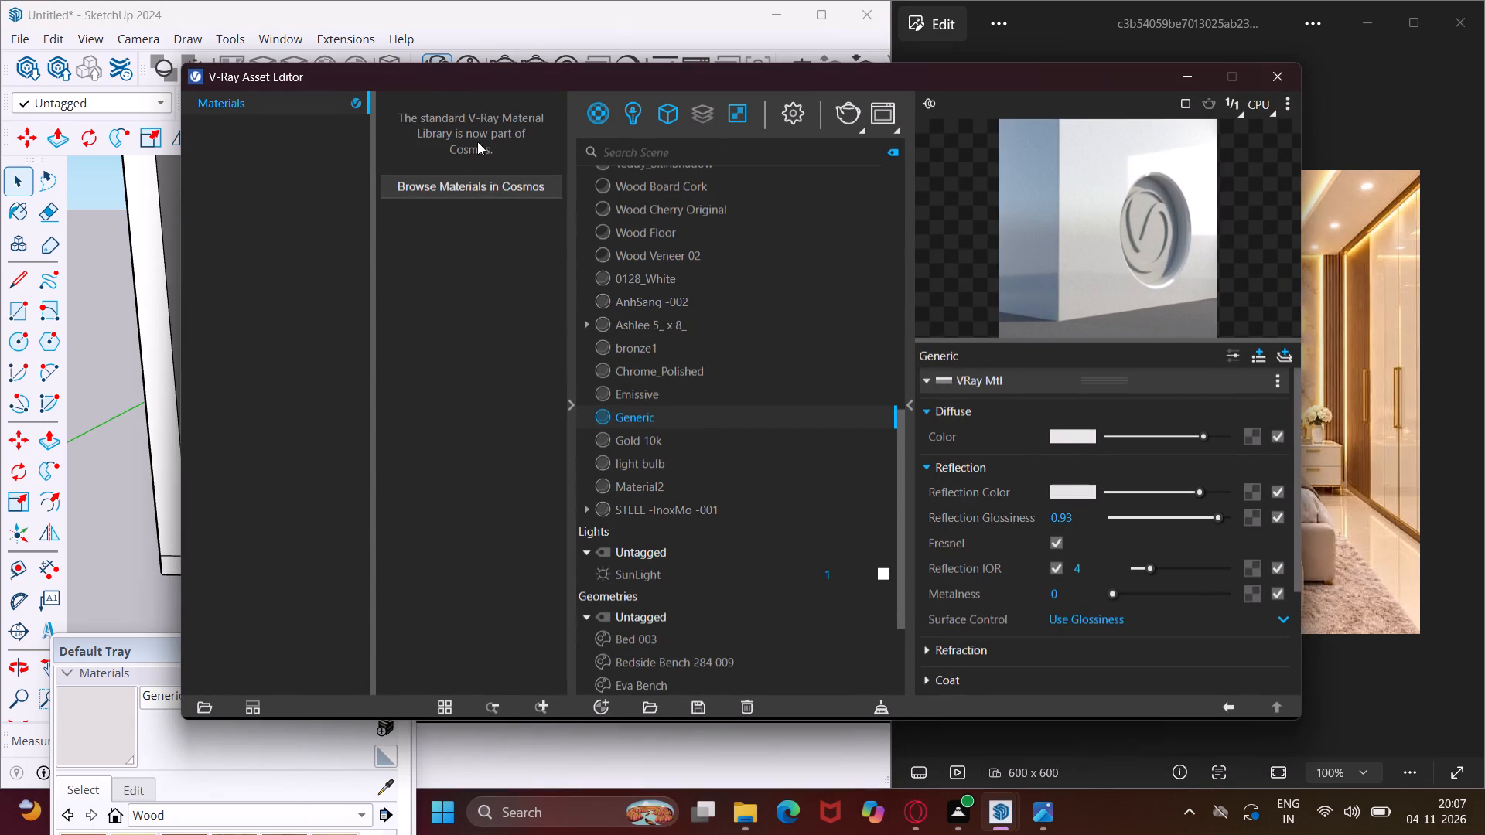
left_click(488, 182)
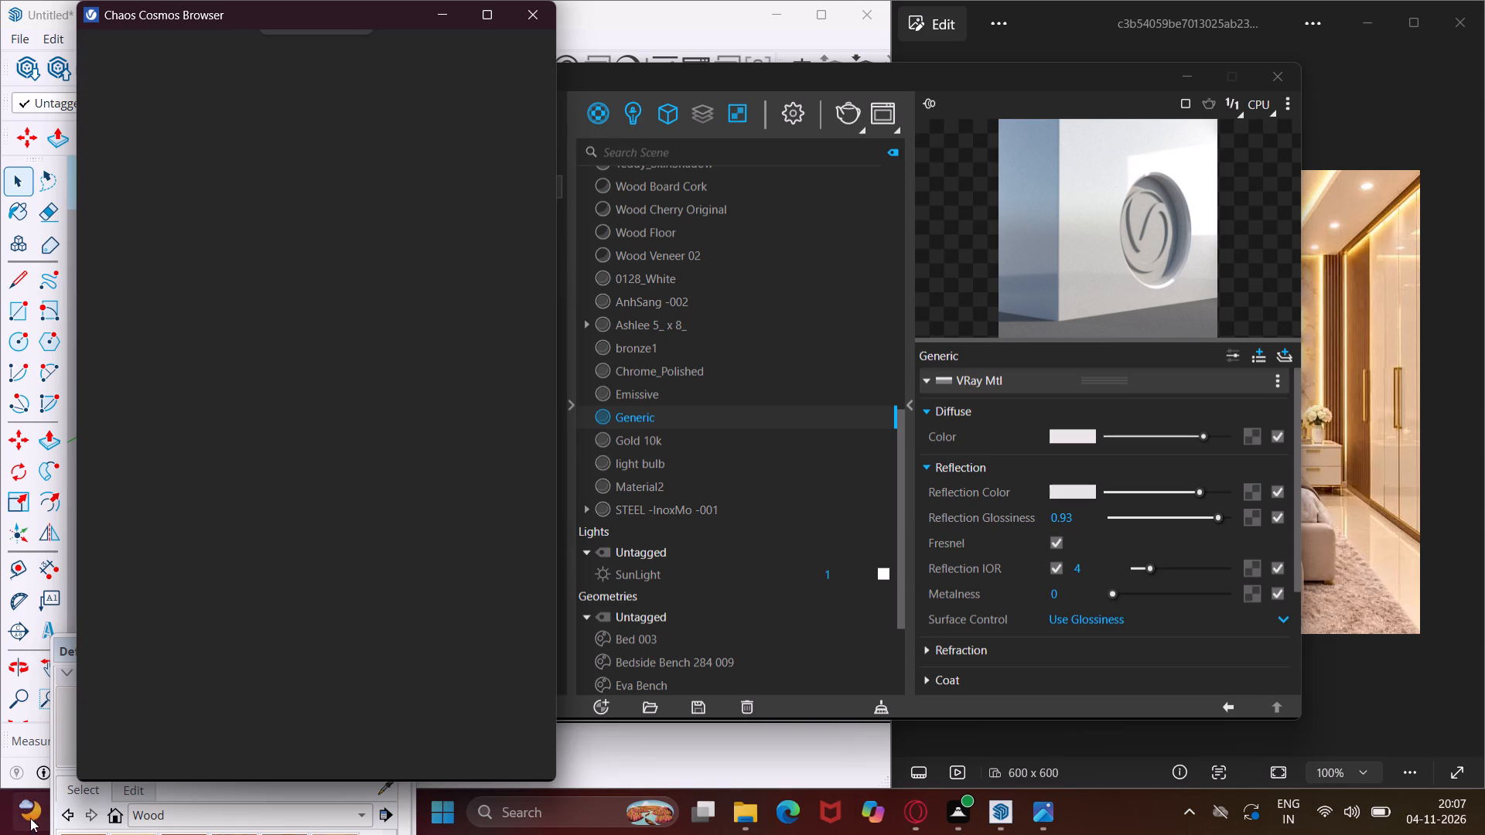
left_click(444, 21)
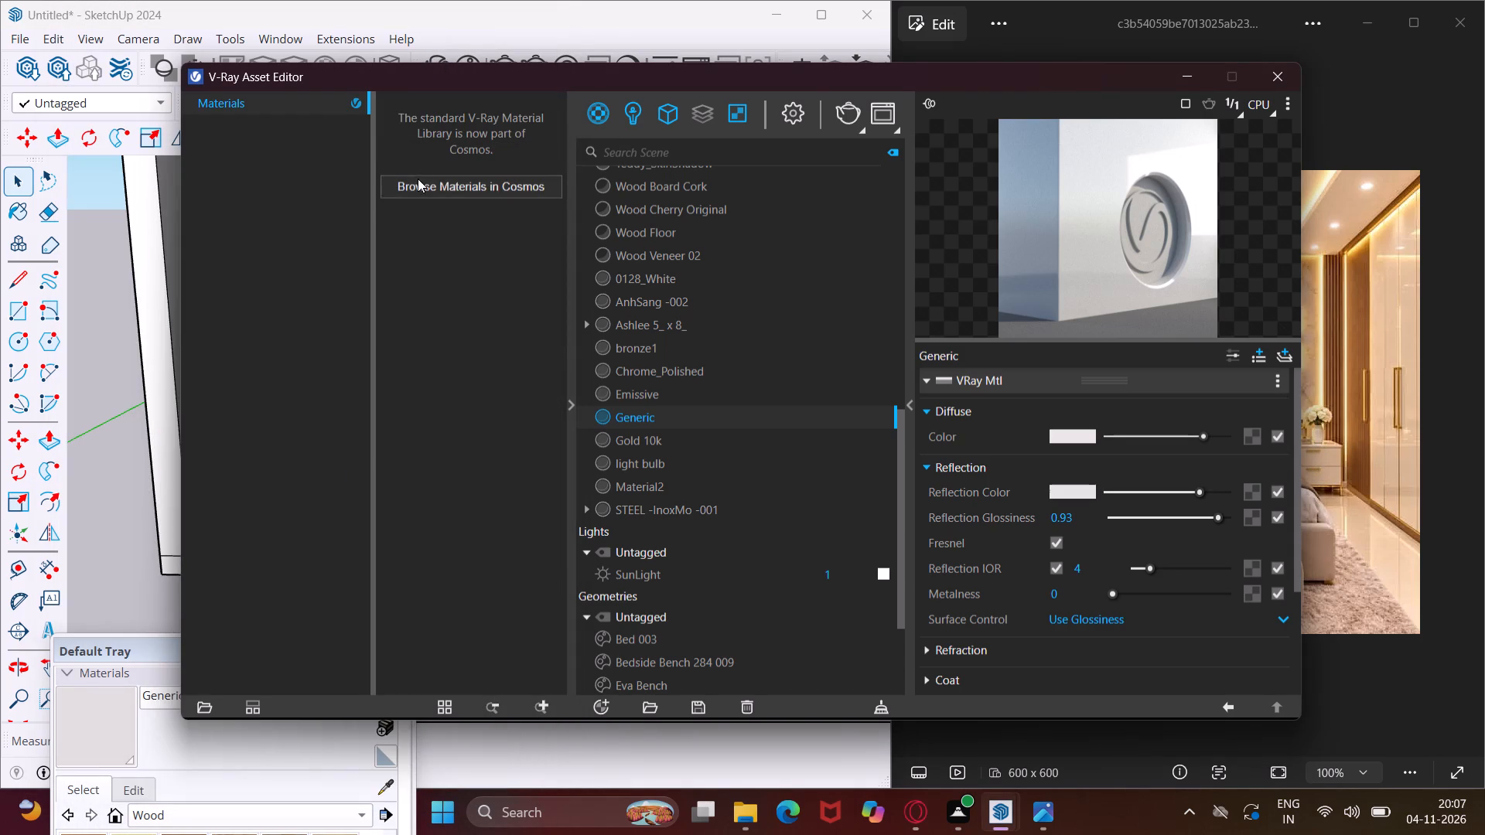
left_click(418, 179)
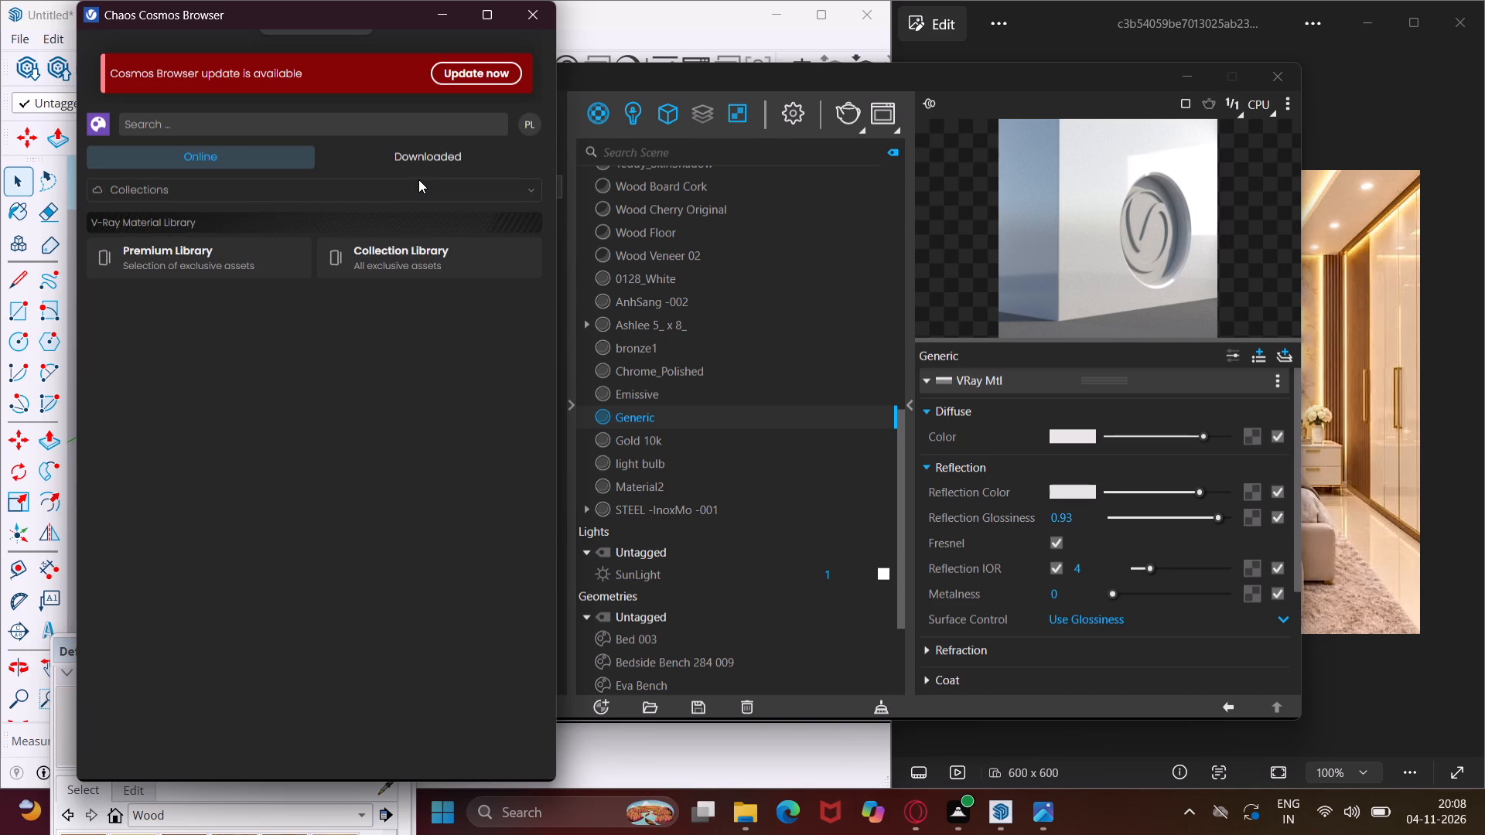
left_click(462, 189)
left_click(155, 252)
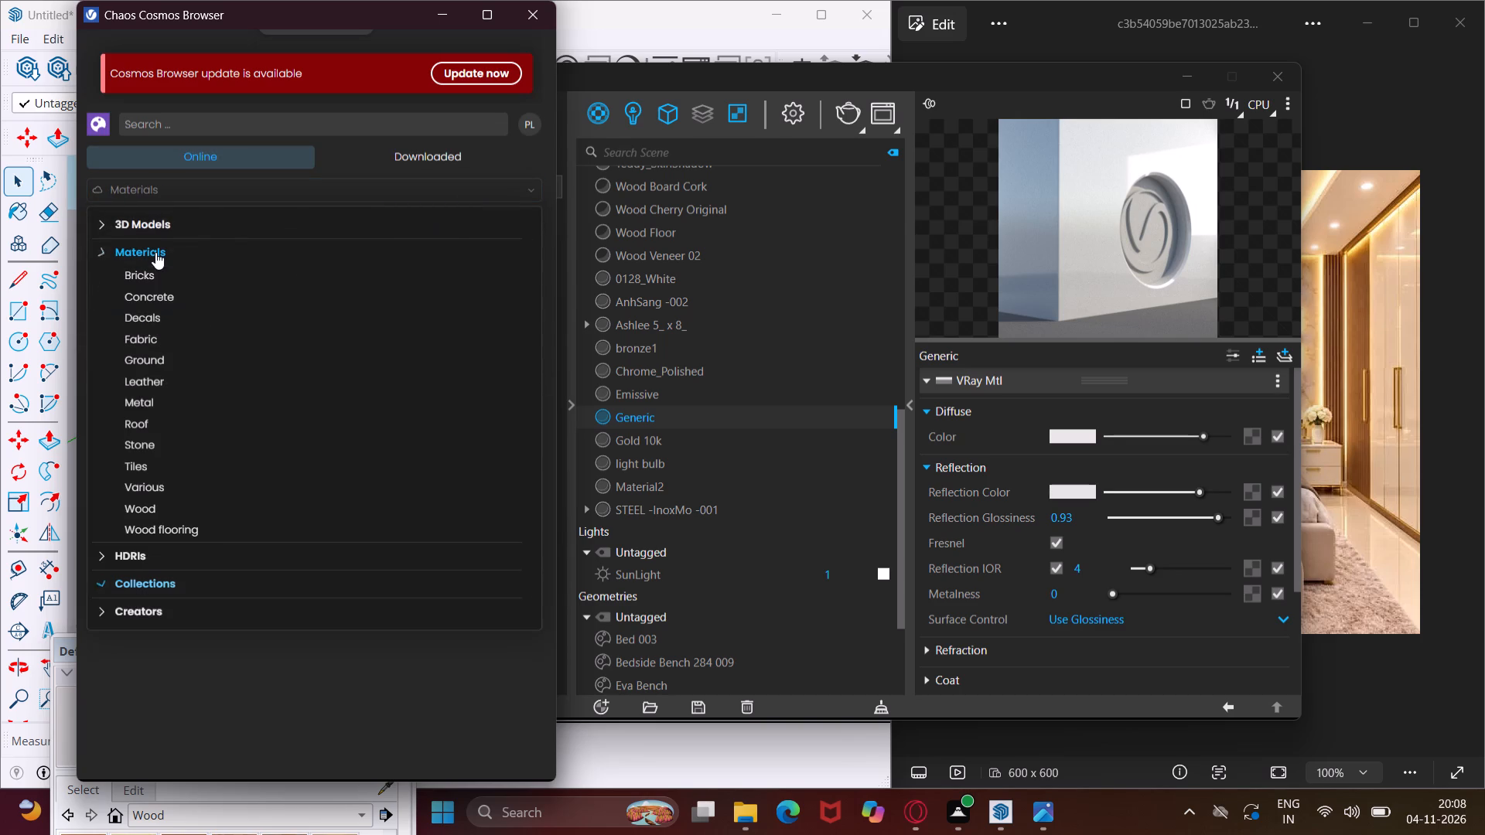
left_click(150, 424)
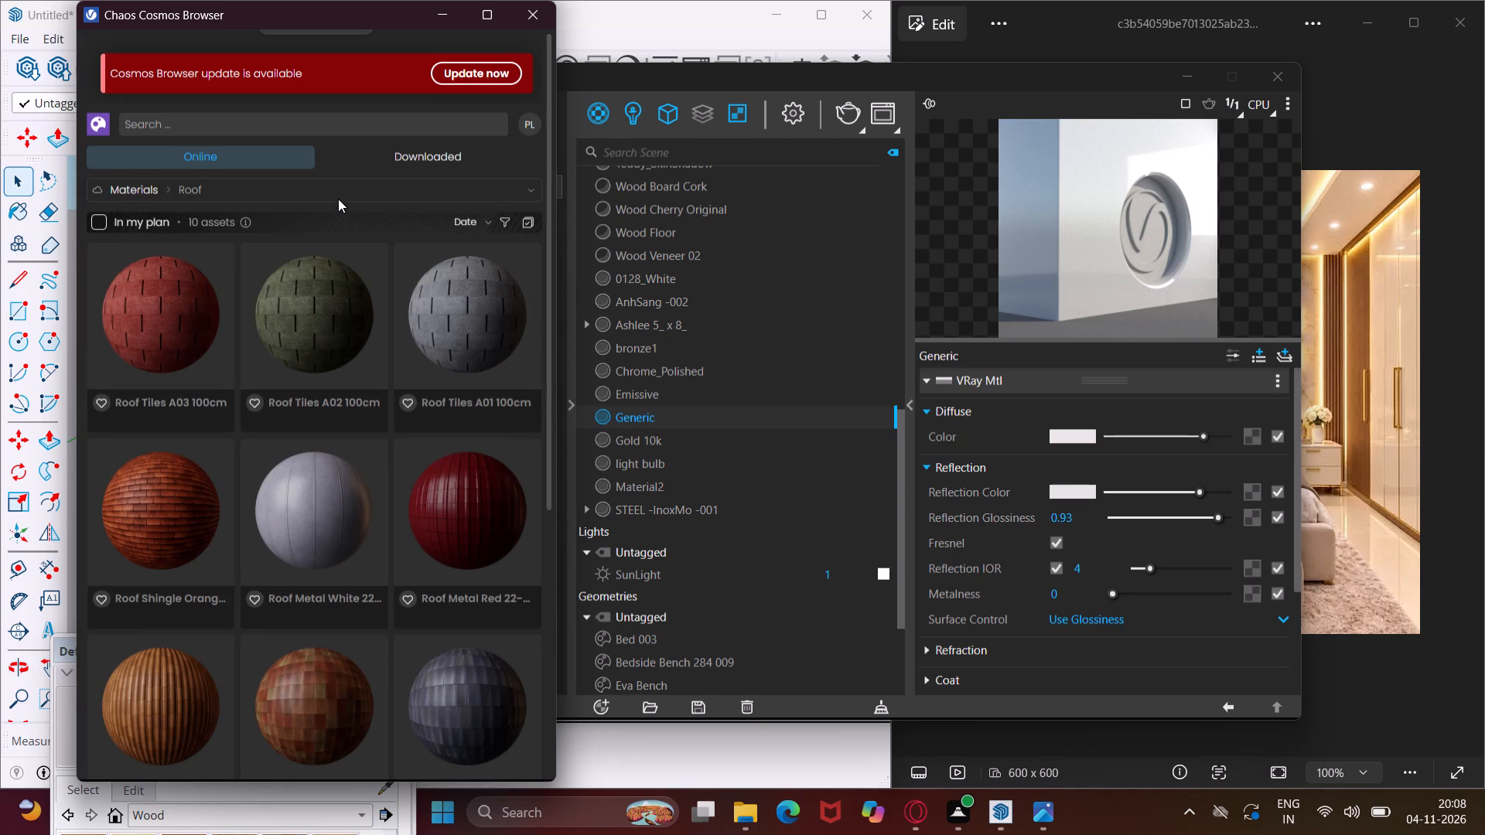
left_click(338, 196)
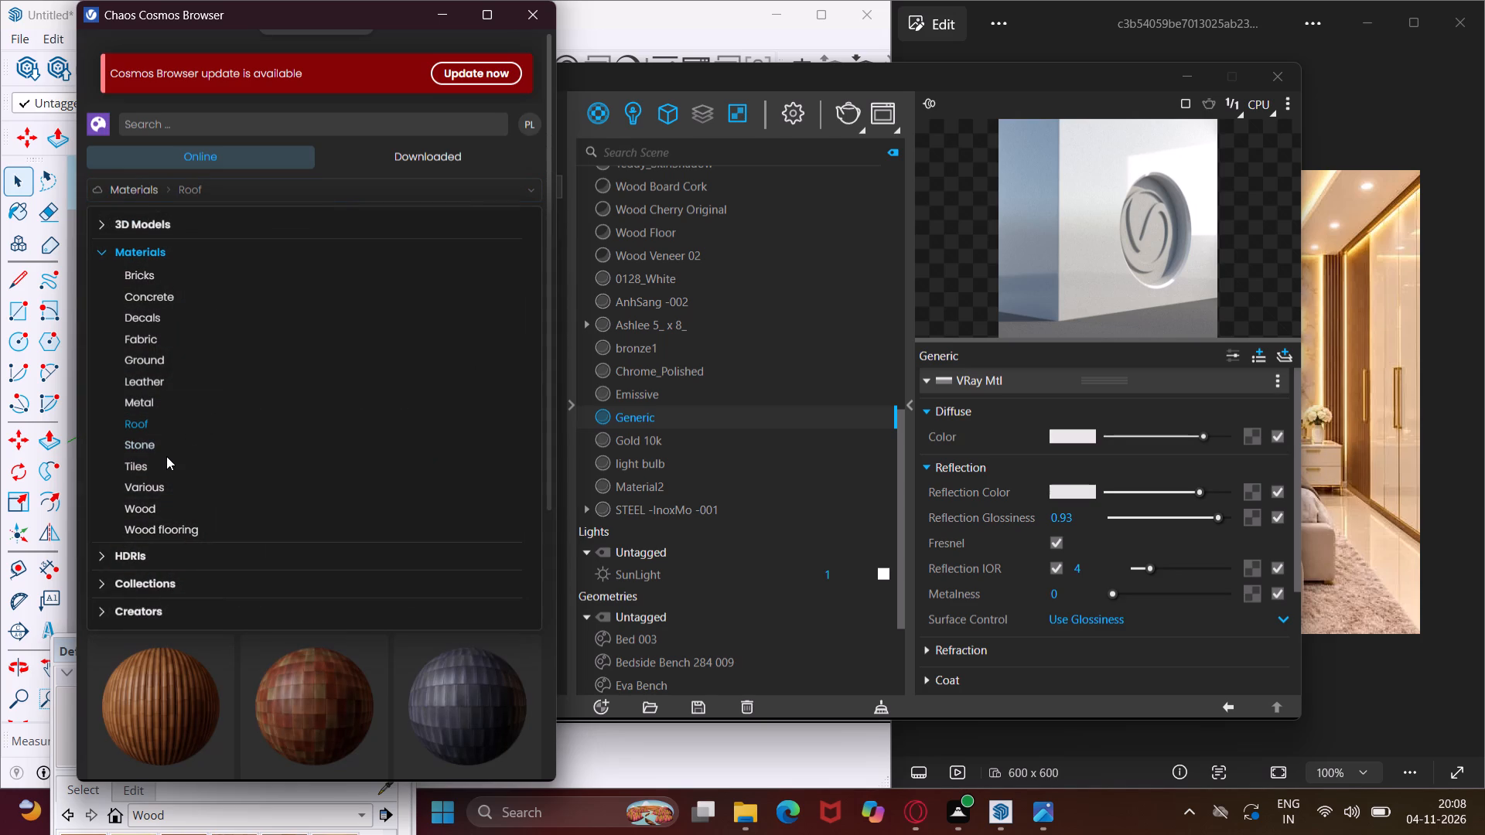
left_click(165, 452)
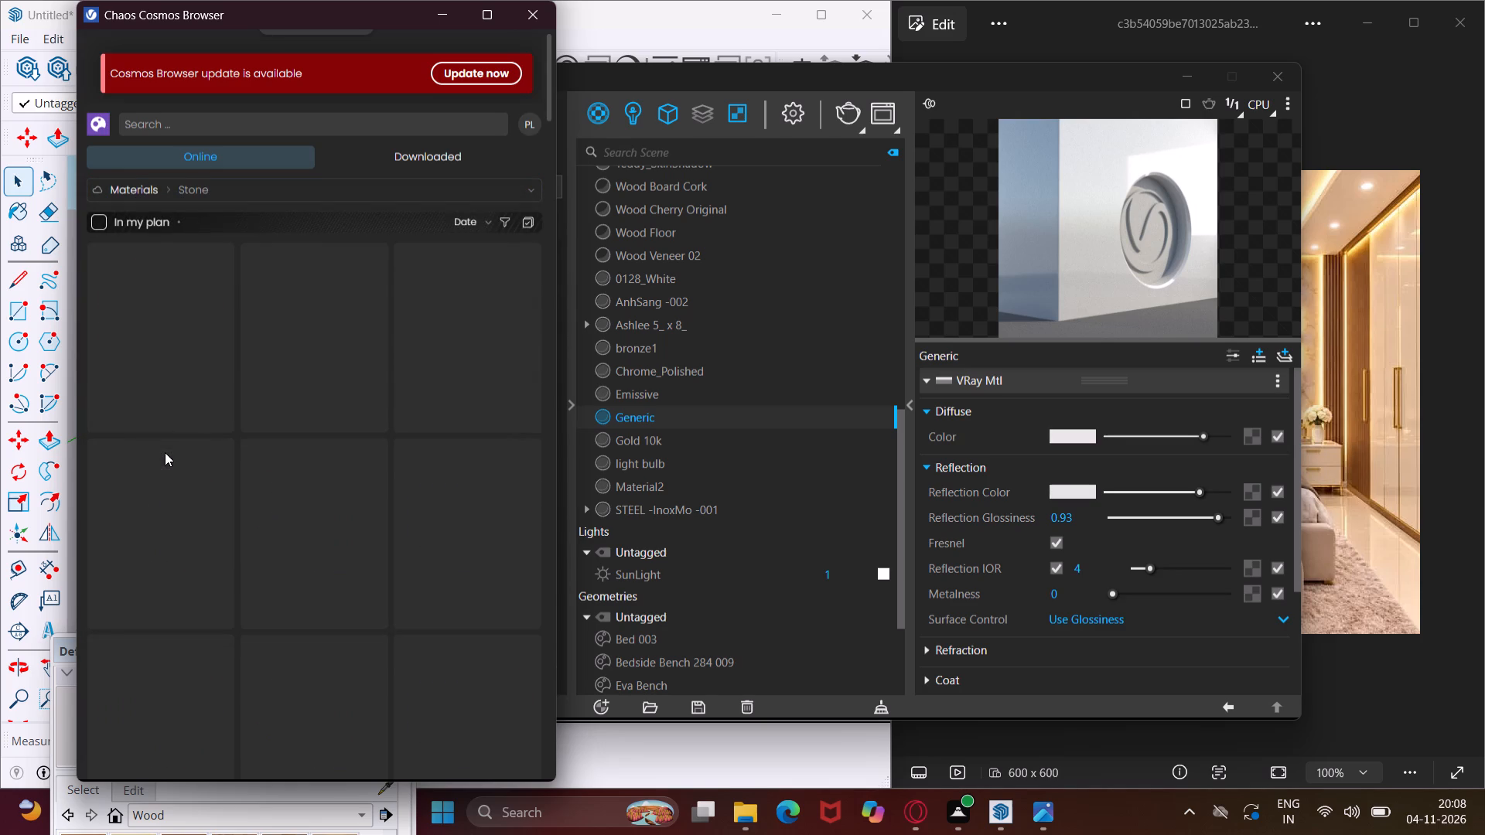
Download the Marble Crema Marfil 150cm stone material from Cosmos and import it into the scene.
scroll(196, 484, "down", 7)
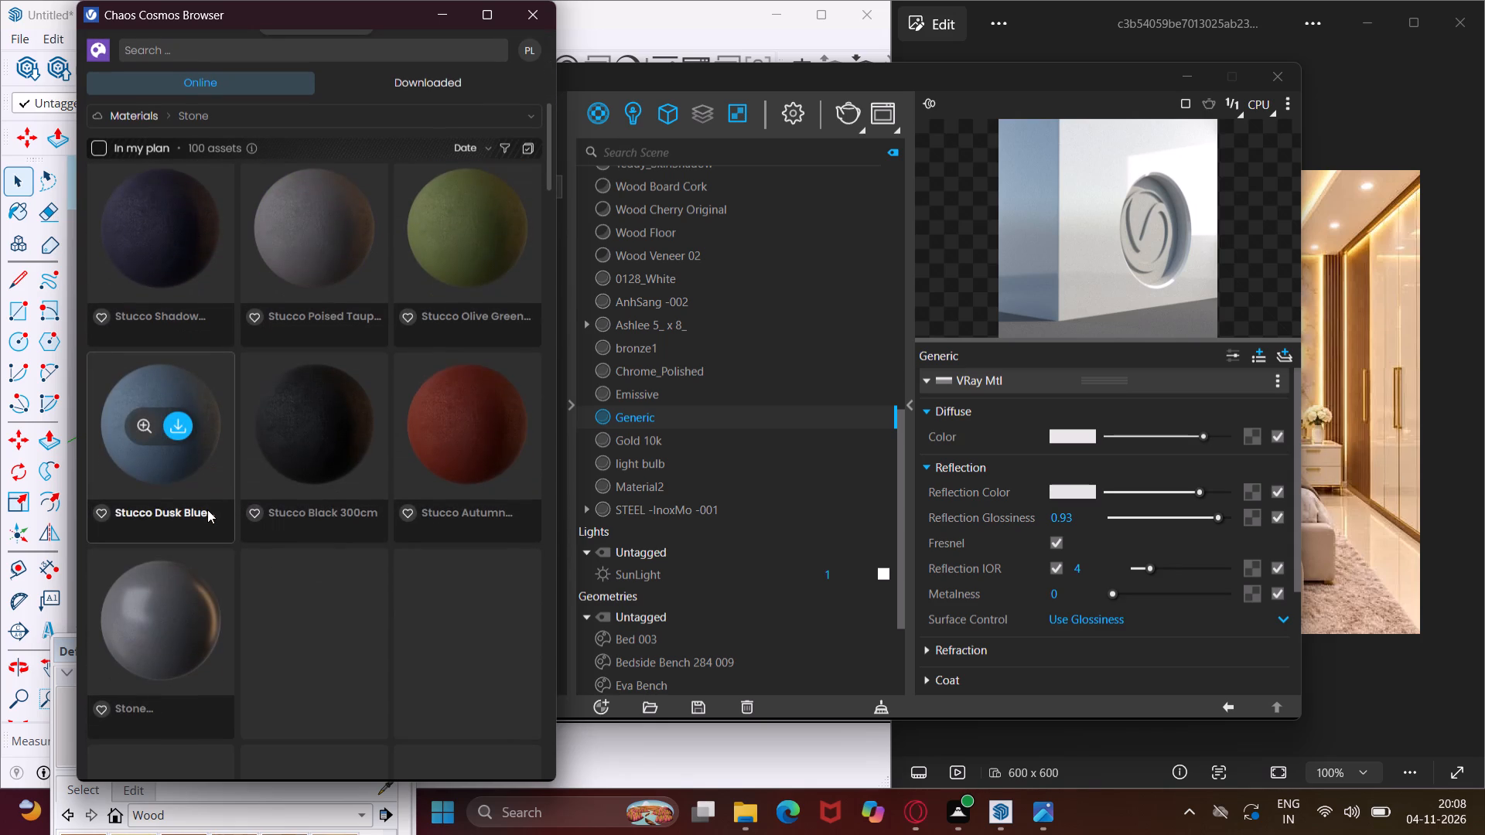
scroll(207, 510, "down", 3)
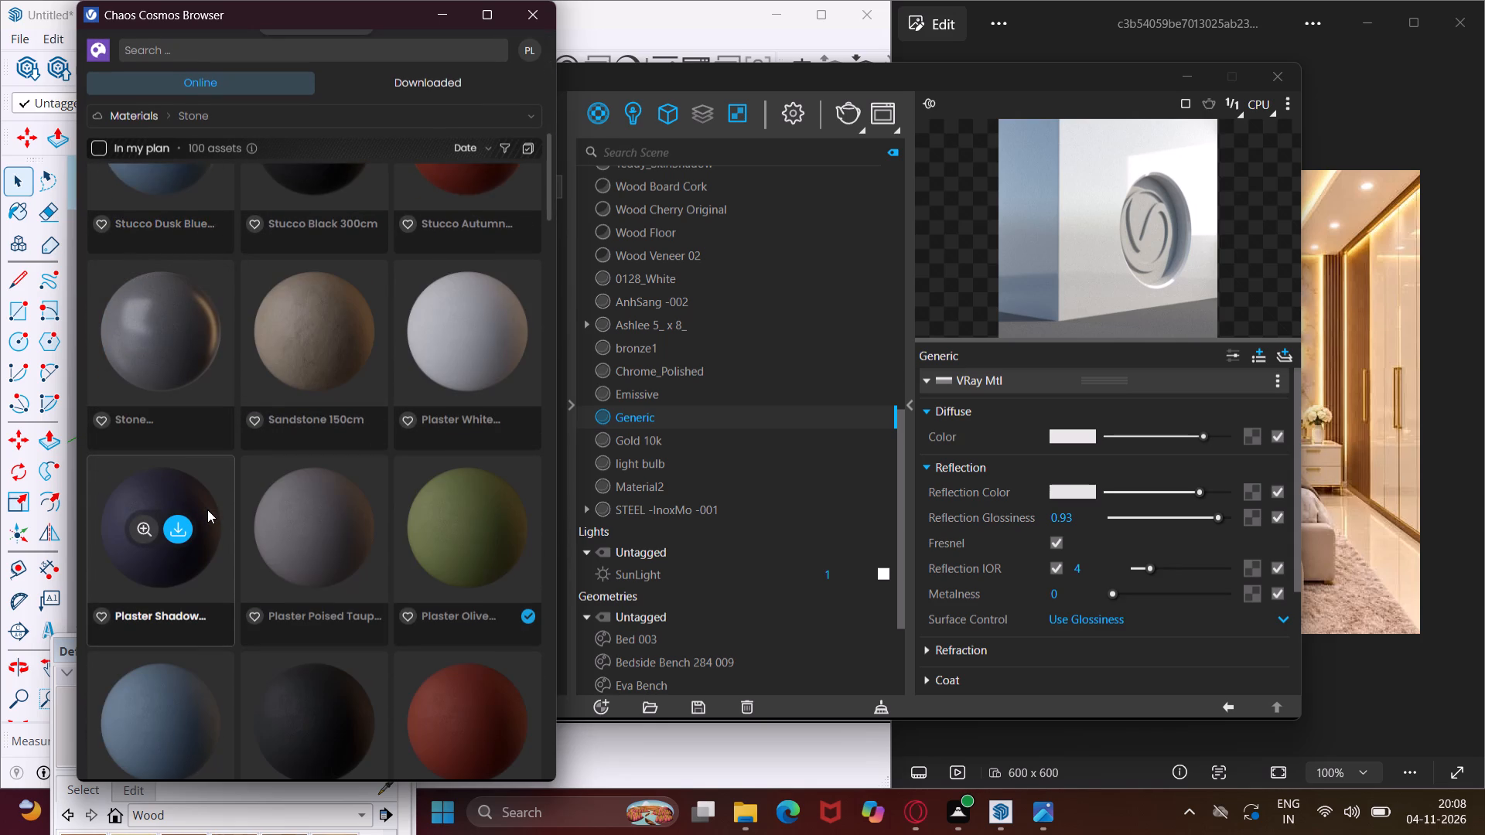
scroll(207, 510, "down", 6)
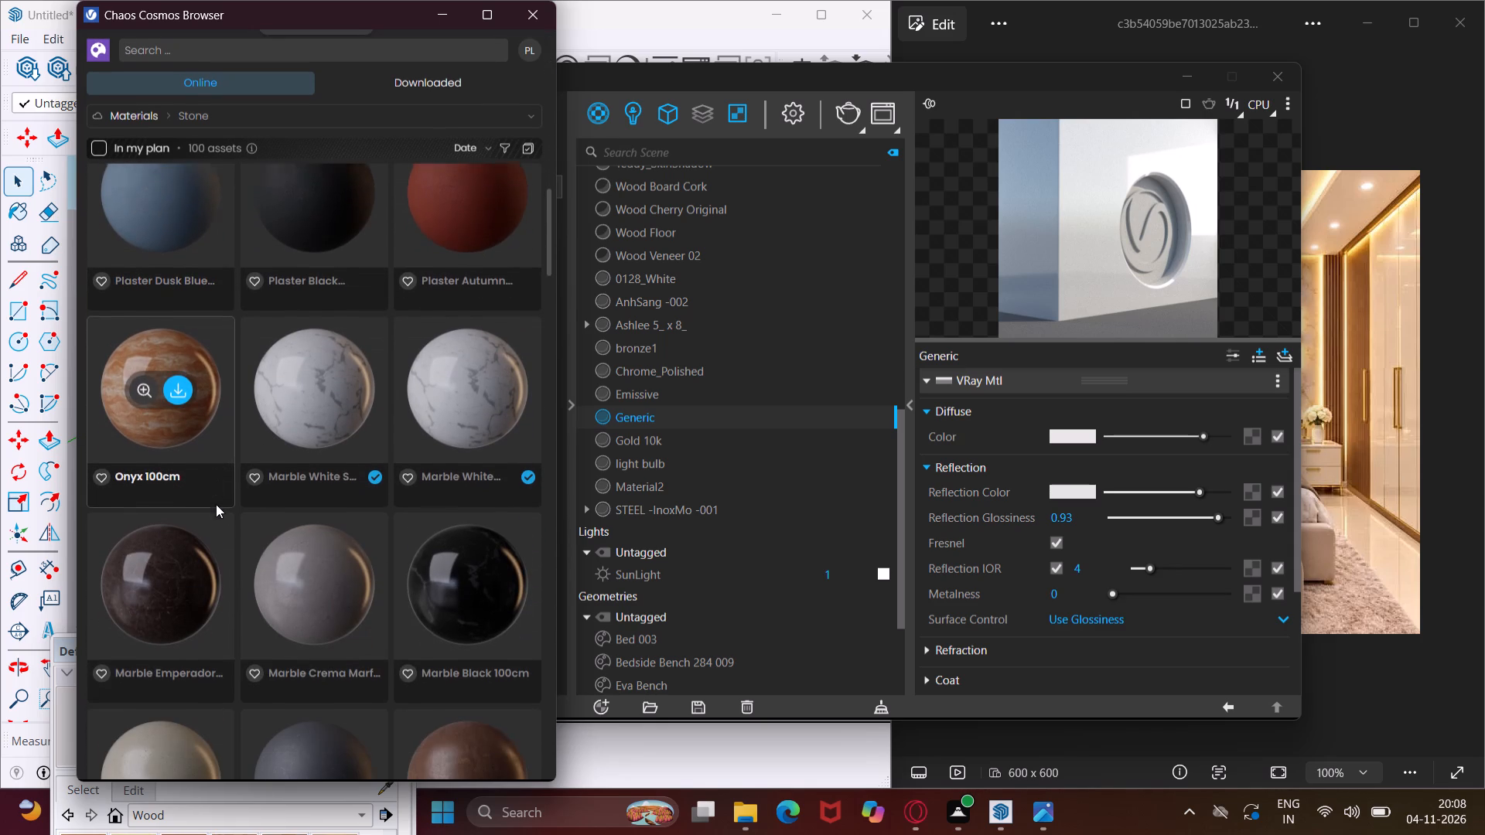
scroll(216, 504, "down", 2)
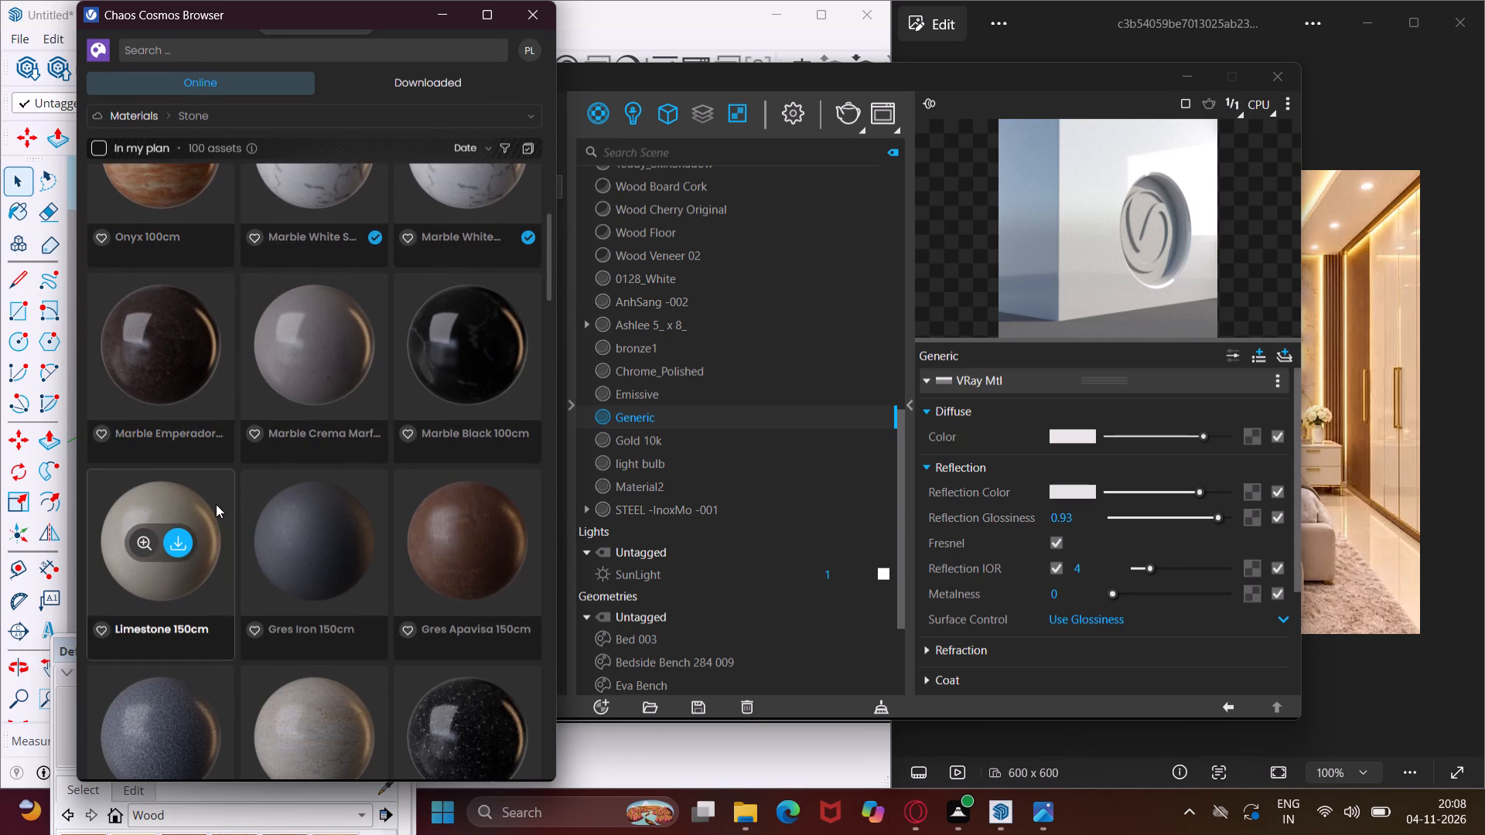
left_click(326, 352)
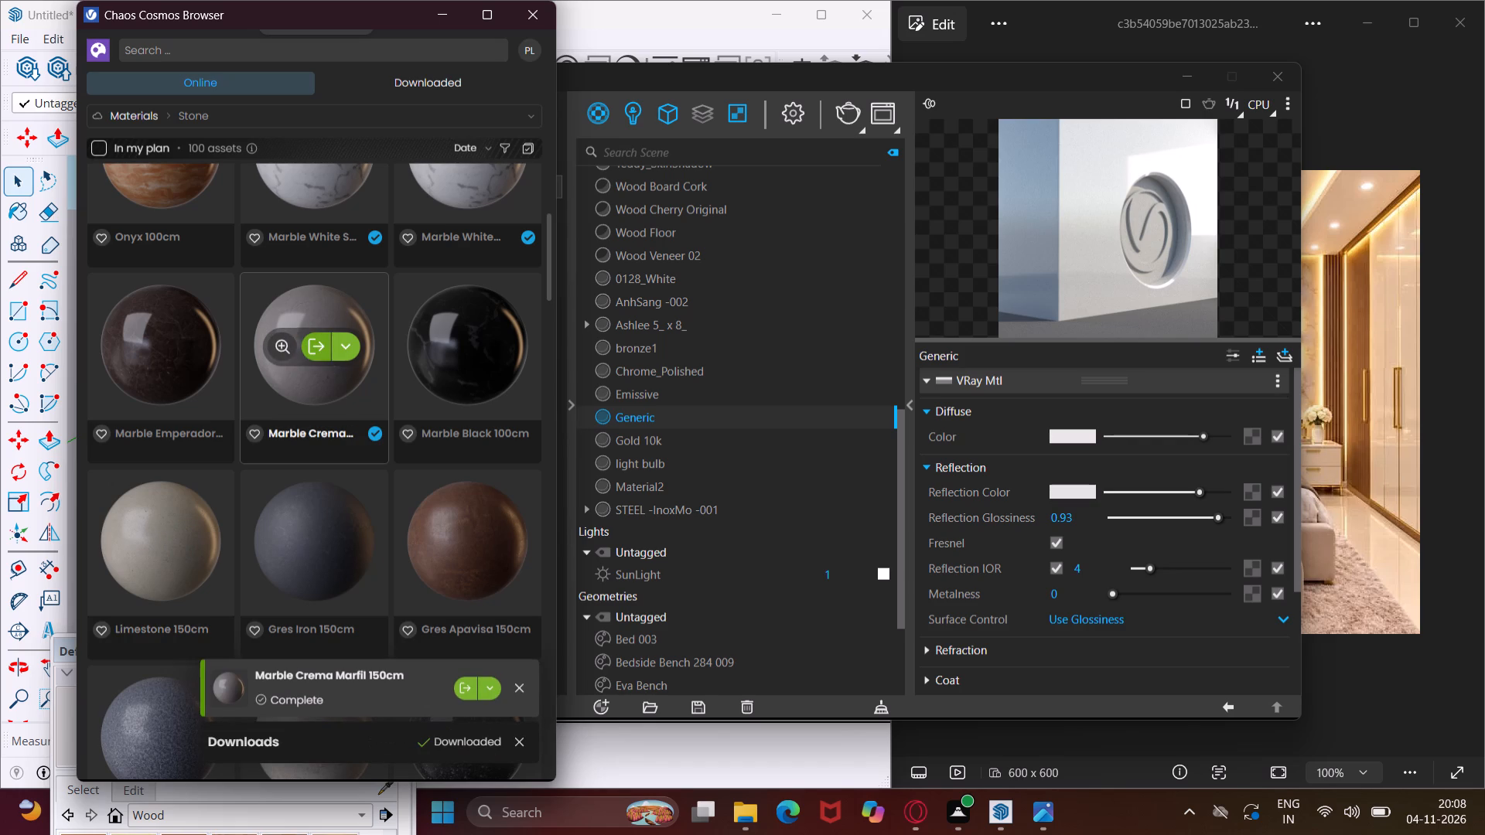
left_click(308, 348)
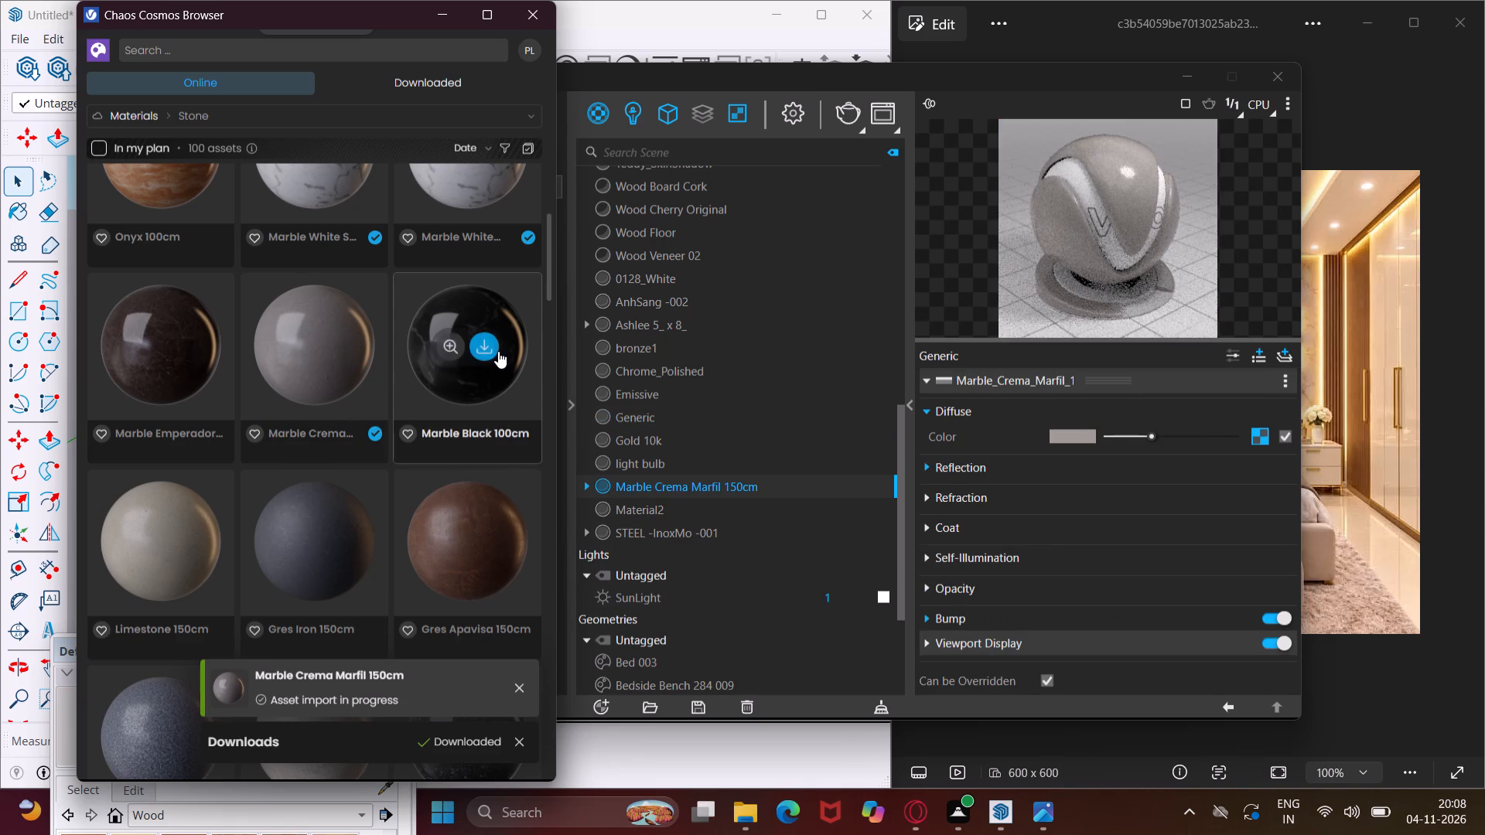
left_click(449, 21)
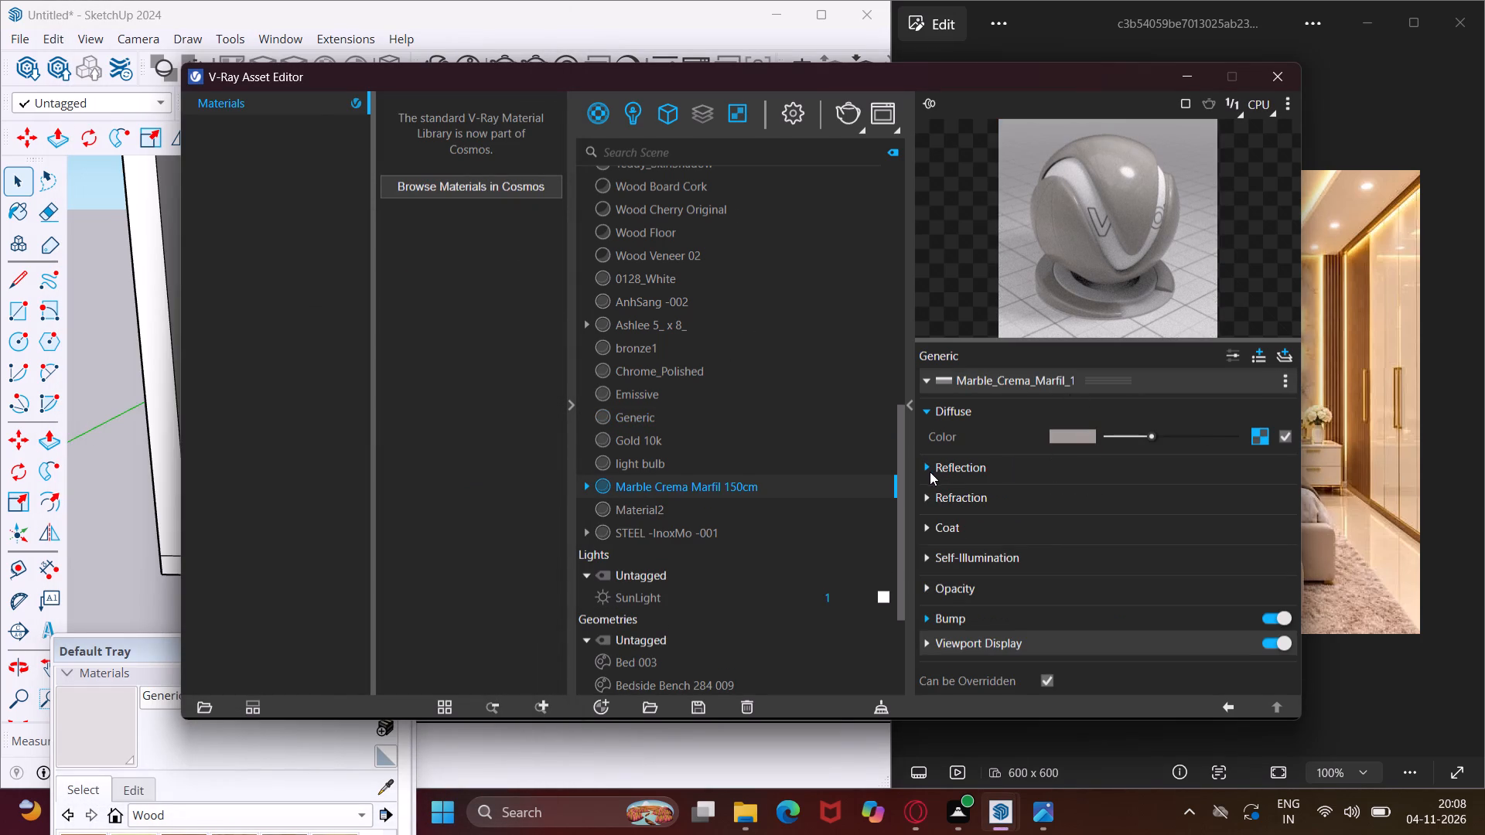
Switch the marble material's preview scene to Floor.
left_click(1285, 107)
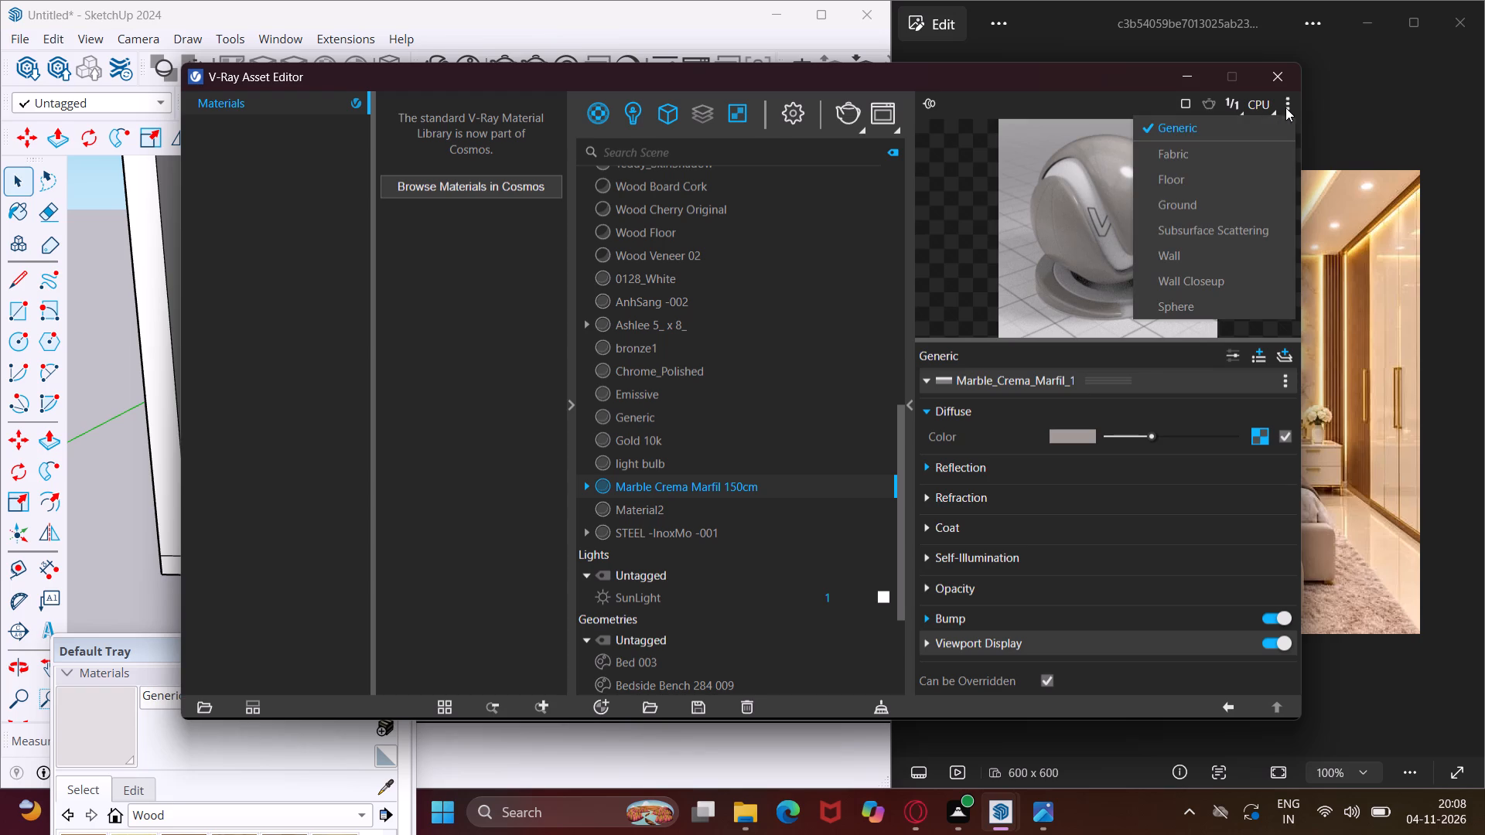
left_click(1233, 186)
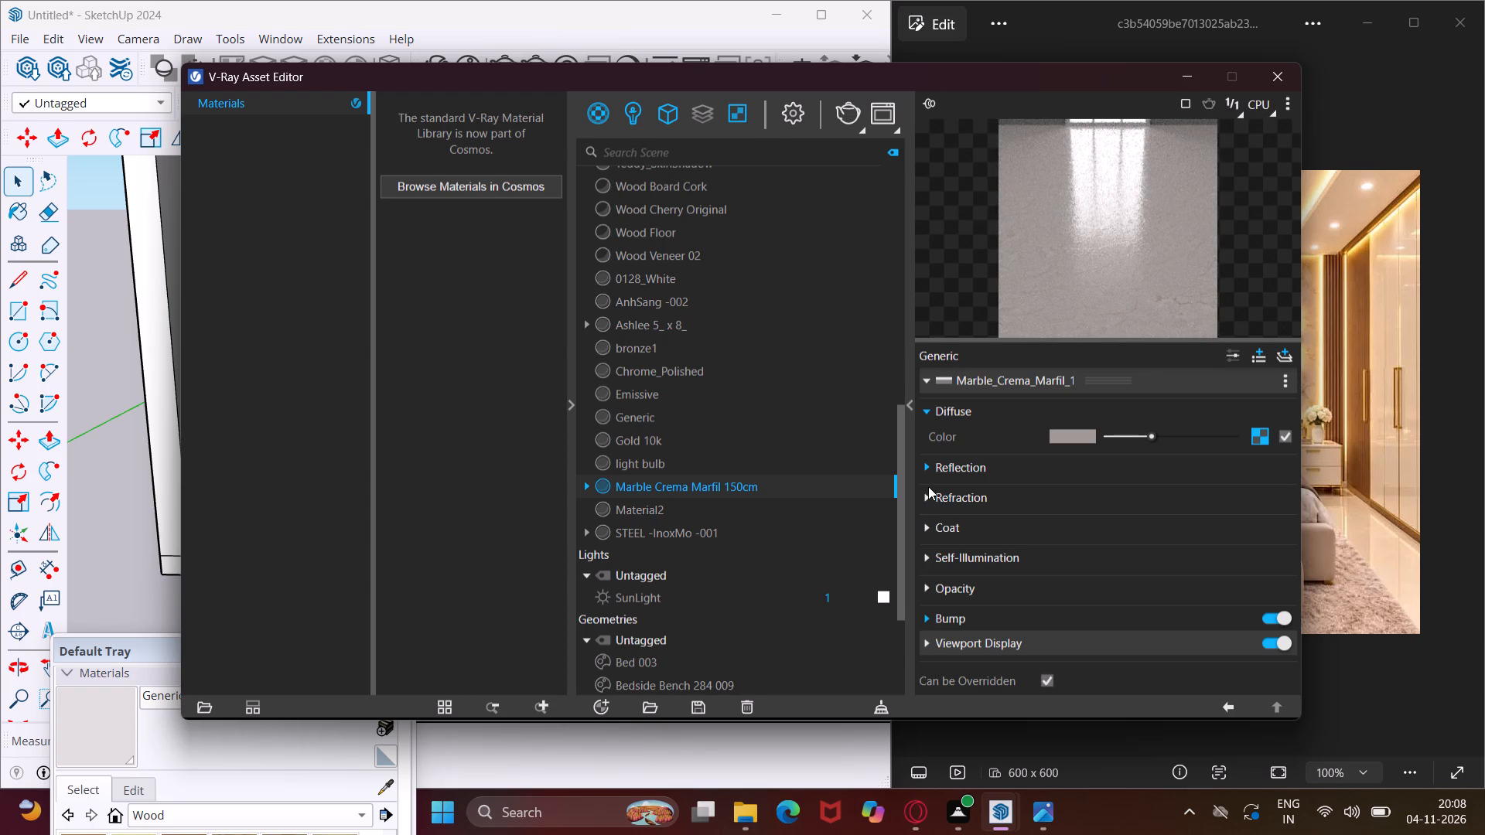
Set the marble's reflection colour to light grey, reflection IOR to 4 and reflection roughness to 0.98.
left_click(929, 466)
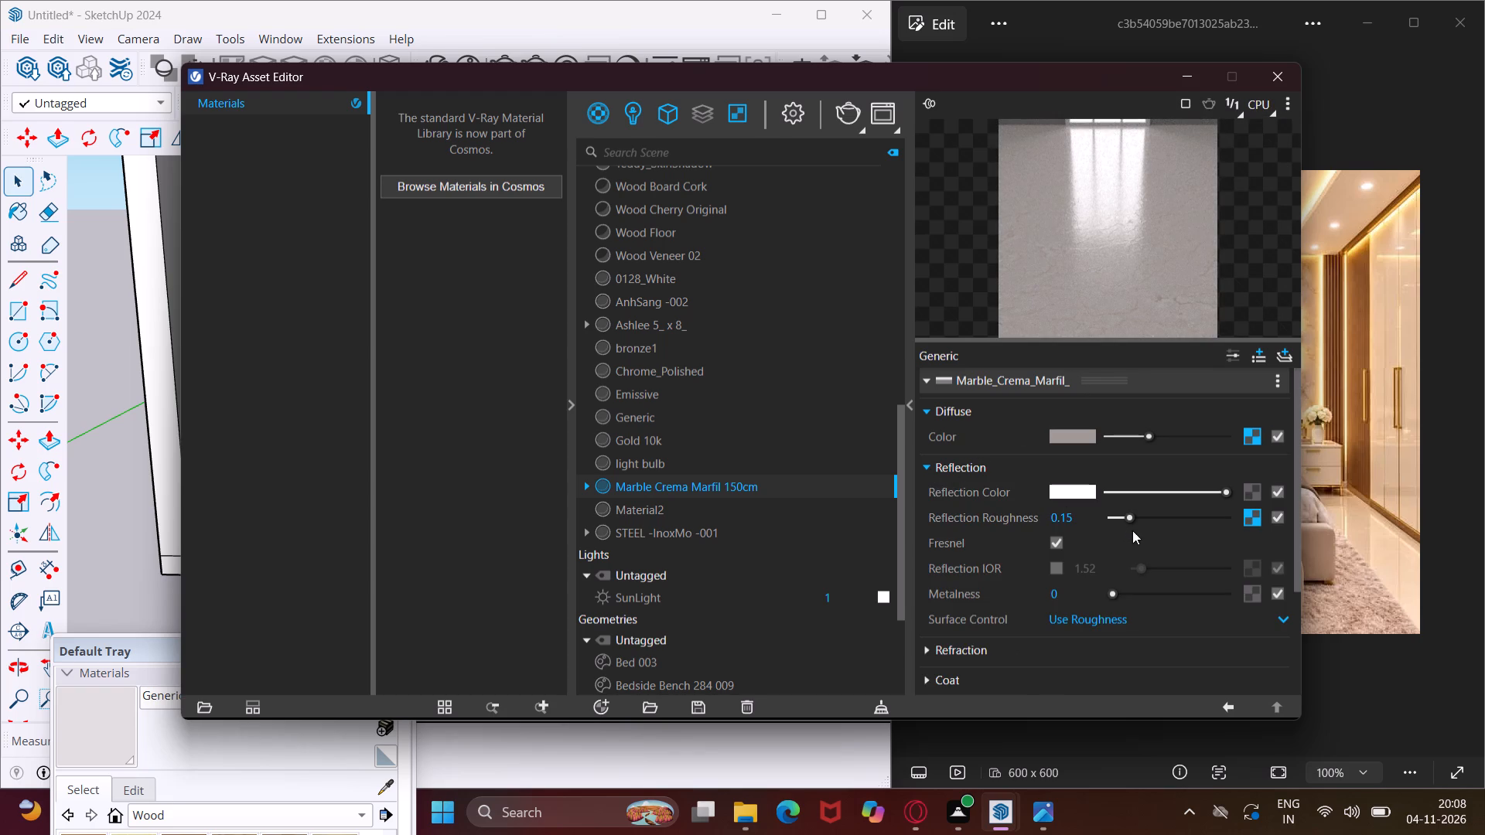
left_click(1182, 492)
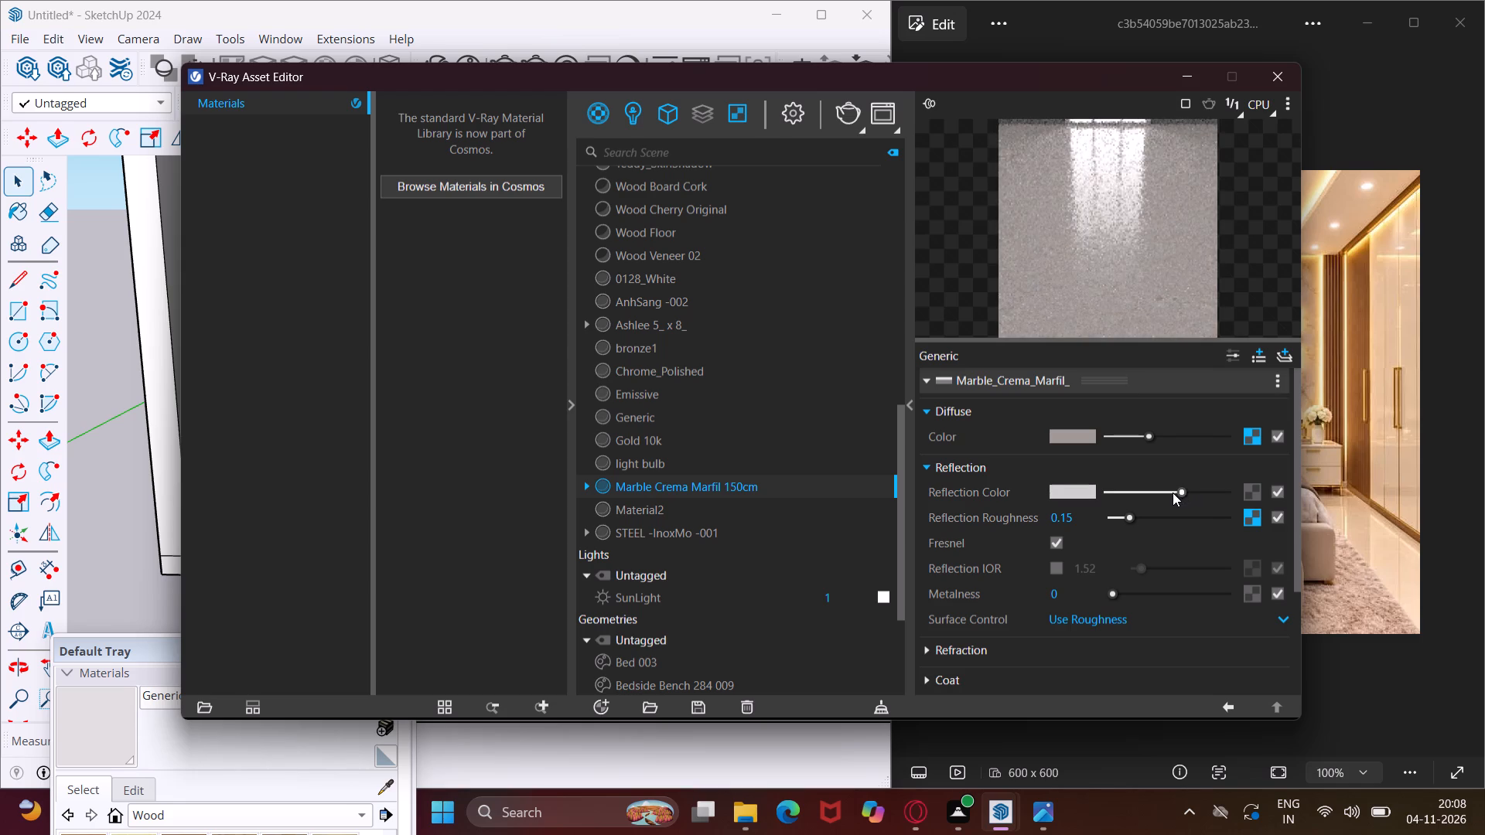
left_click(1173, 492)
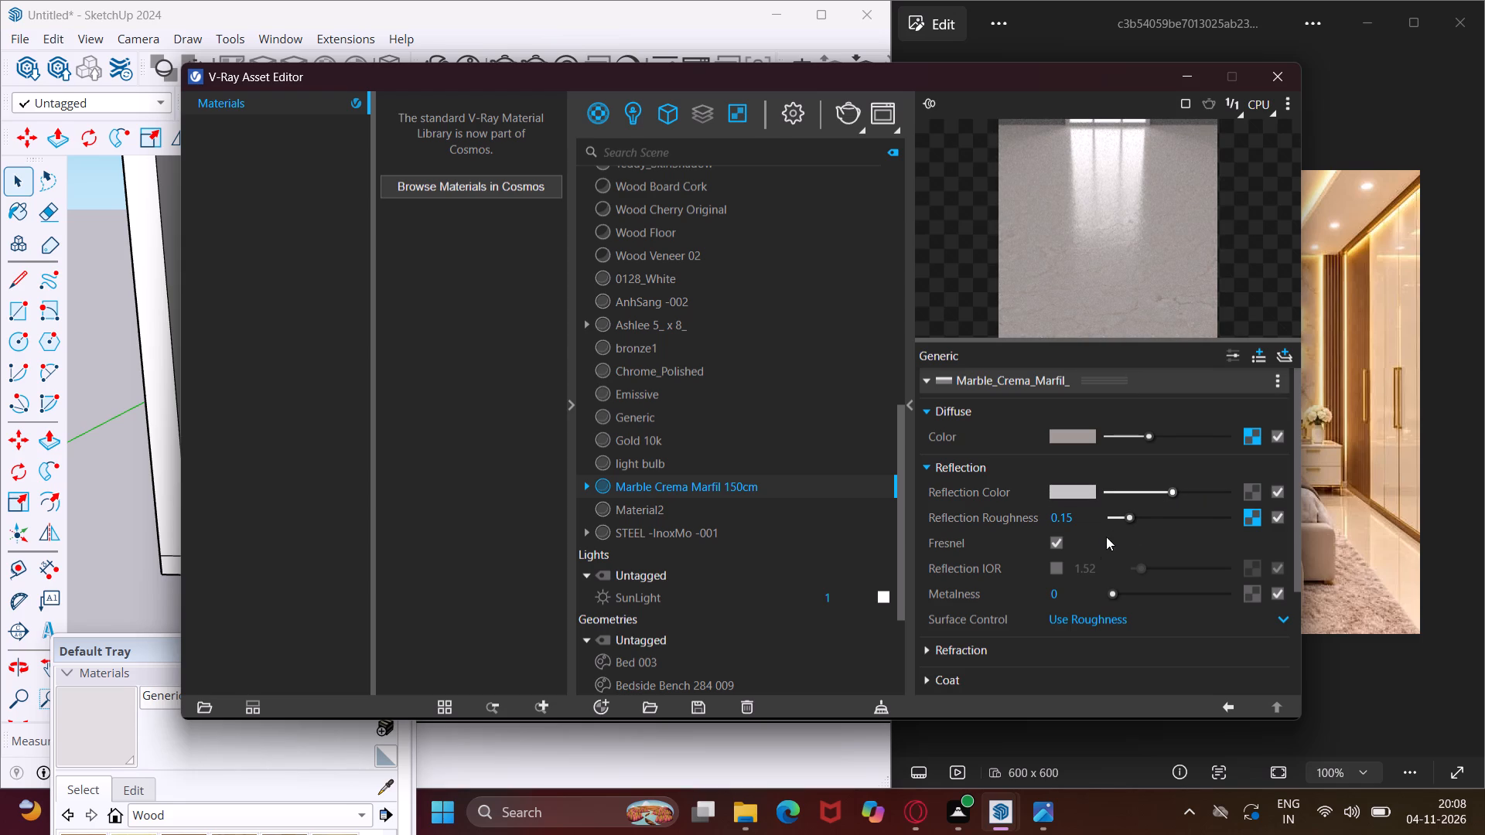
left_click(1056, 569)
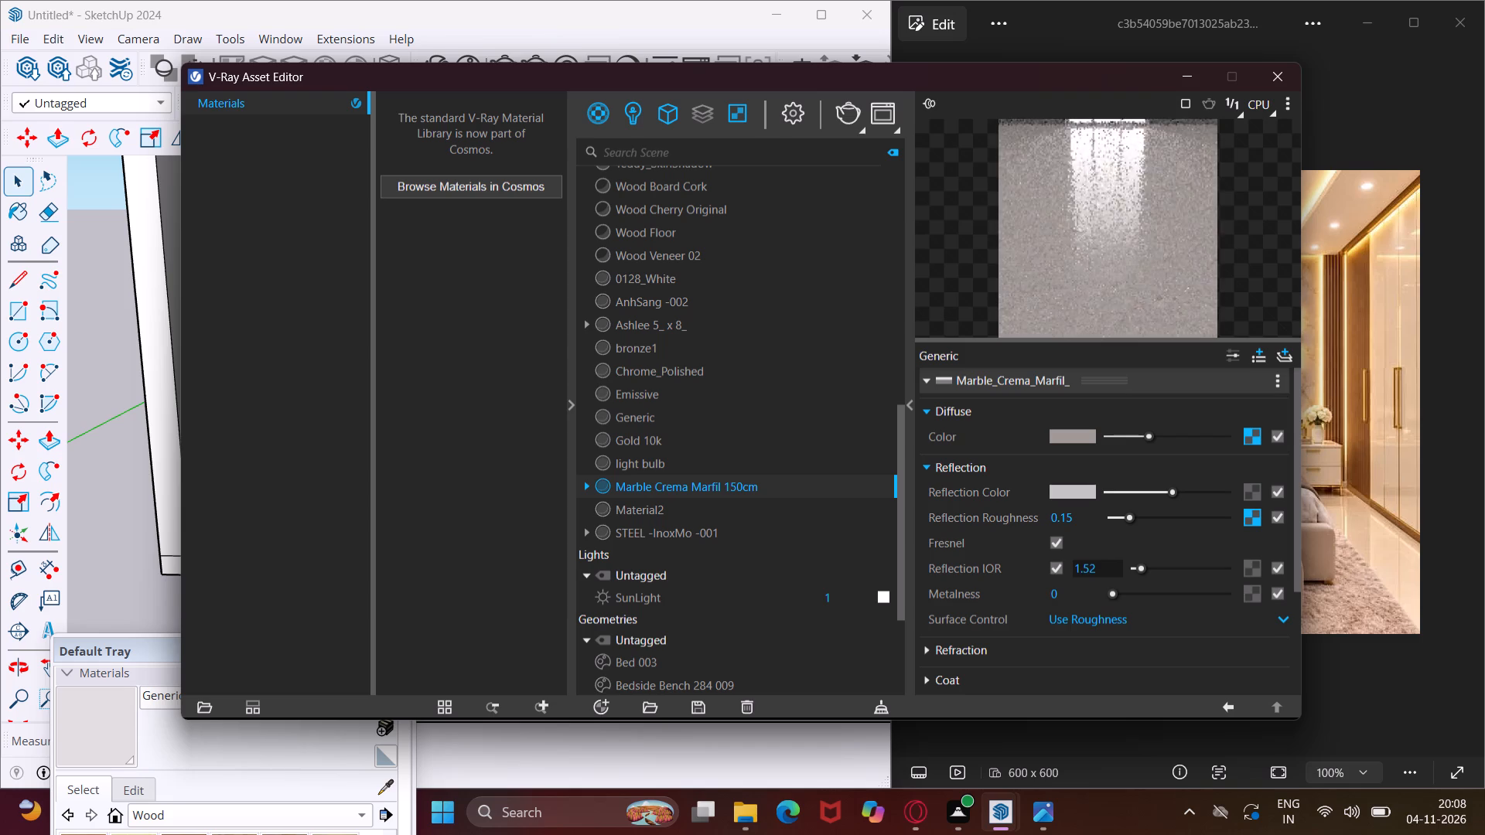
left_click(1104, 569)
key("BackSpace")
key("BackSpace")
key("BackSpace")
key("BackSpace")
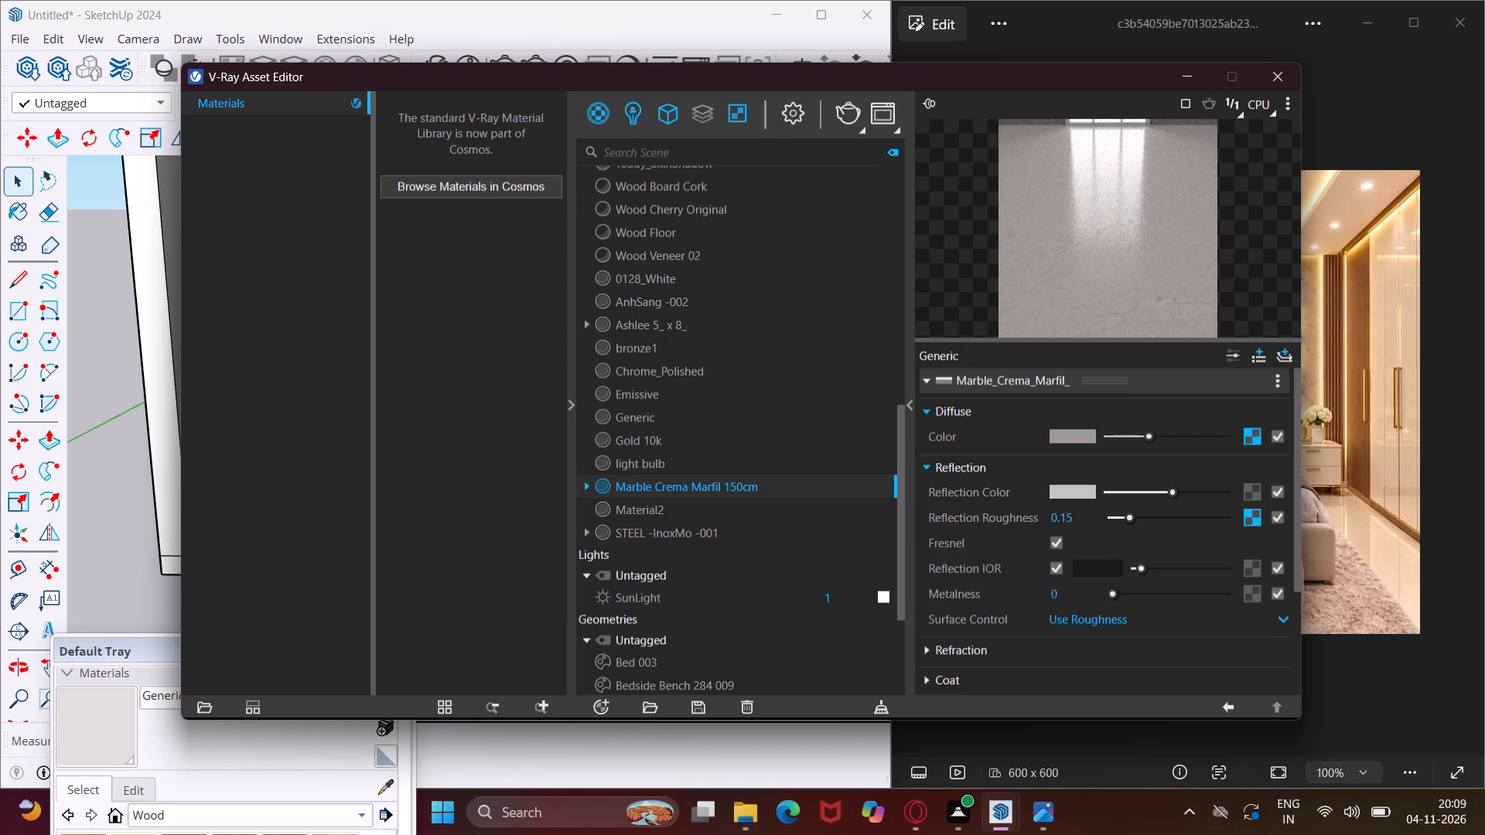
key("4")
key("Return")
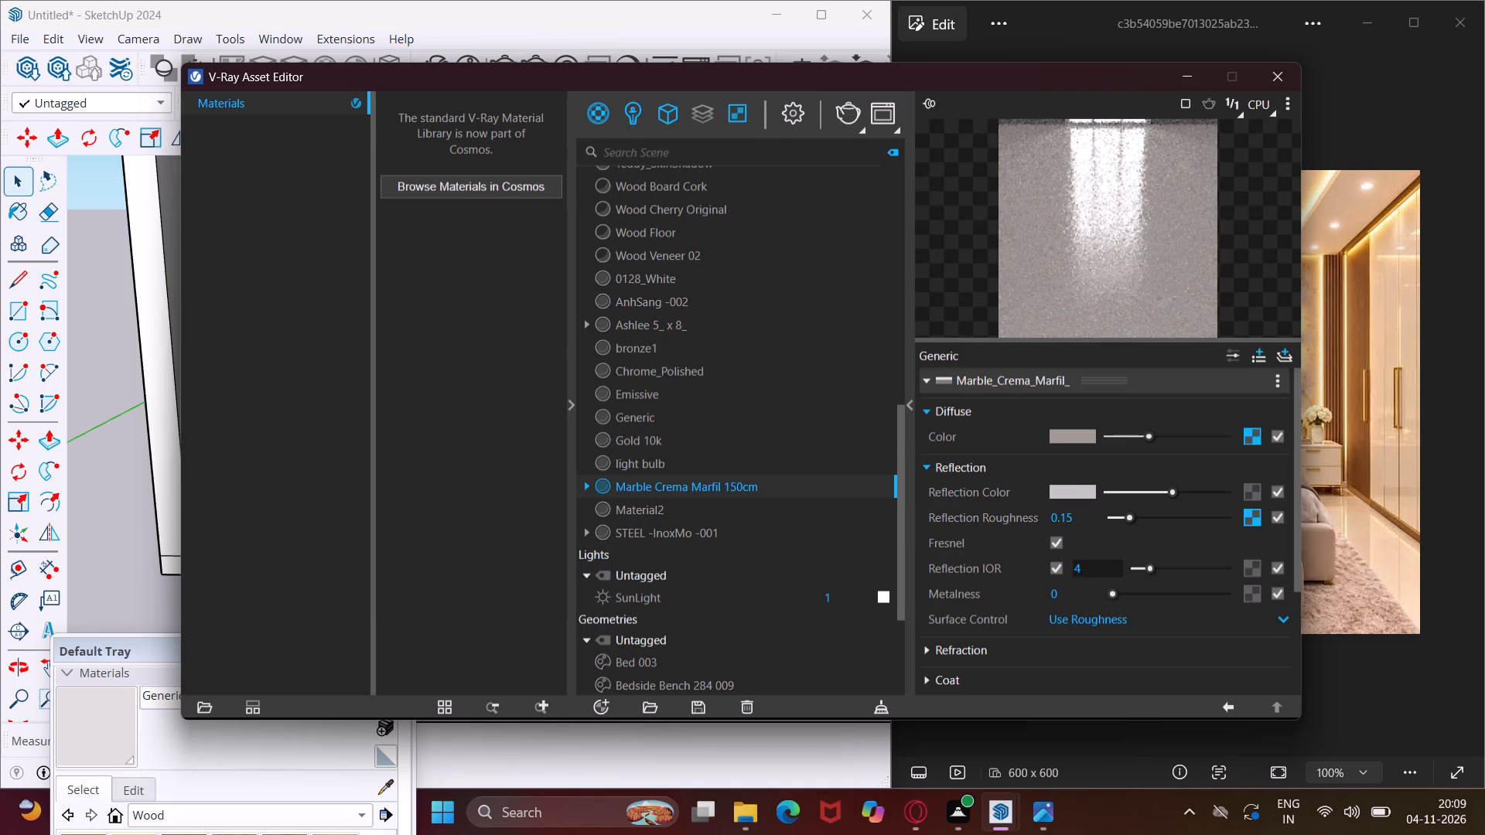
left_click(1203, 518)
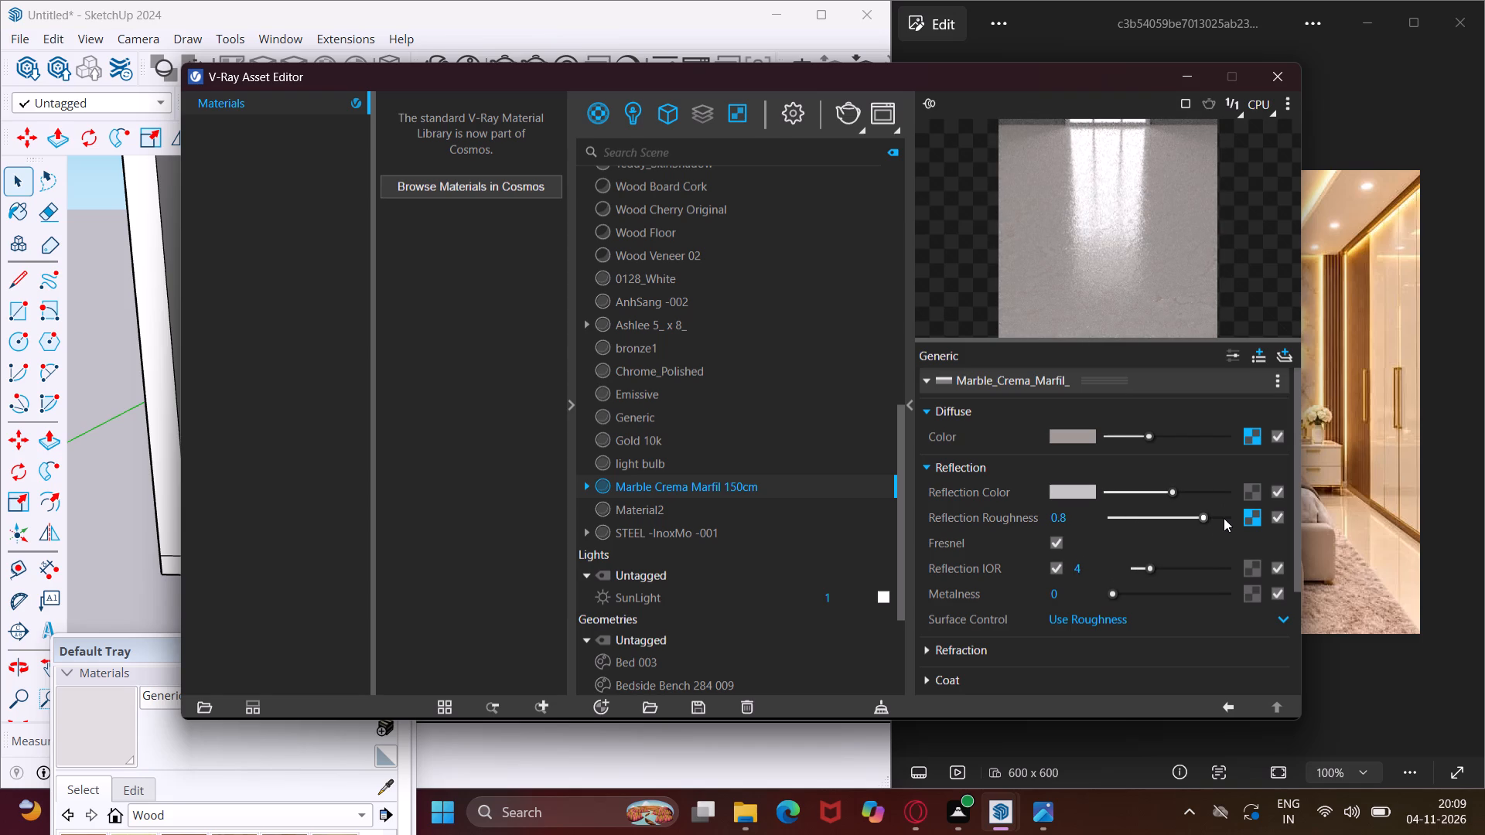
left_click(1224, 518)
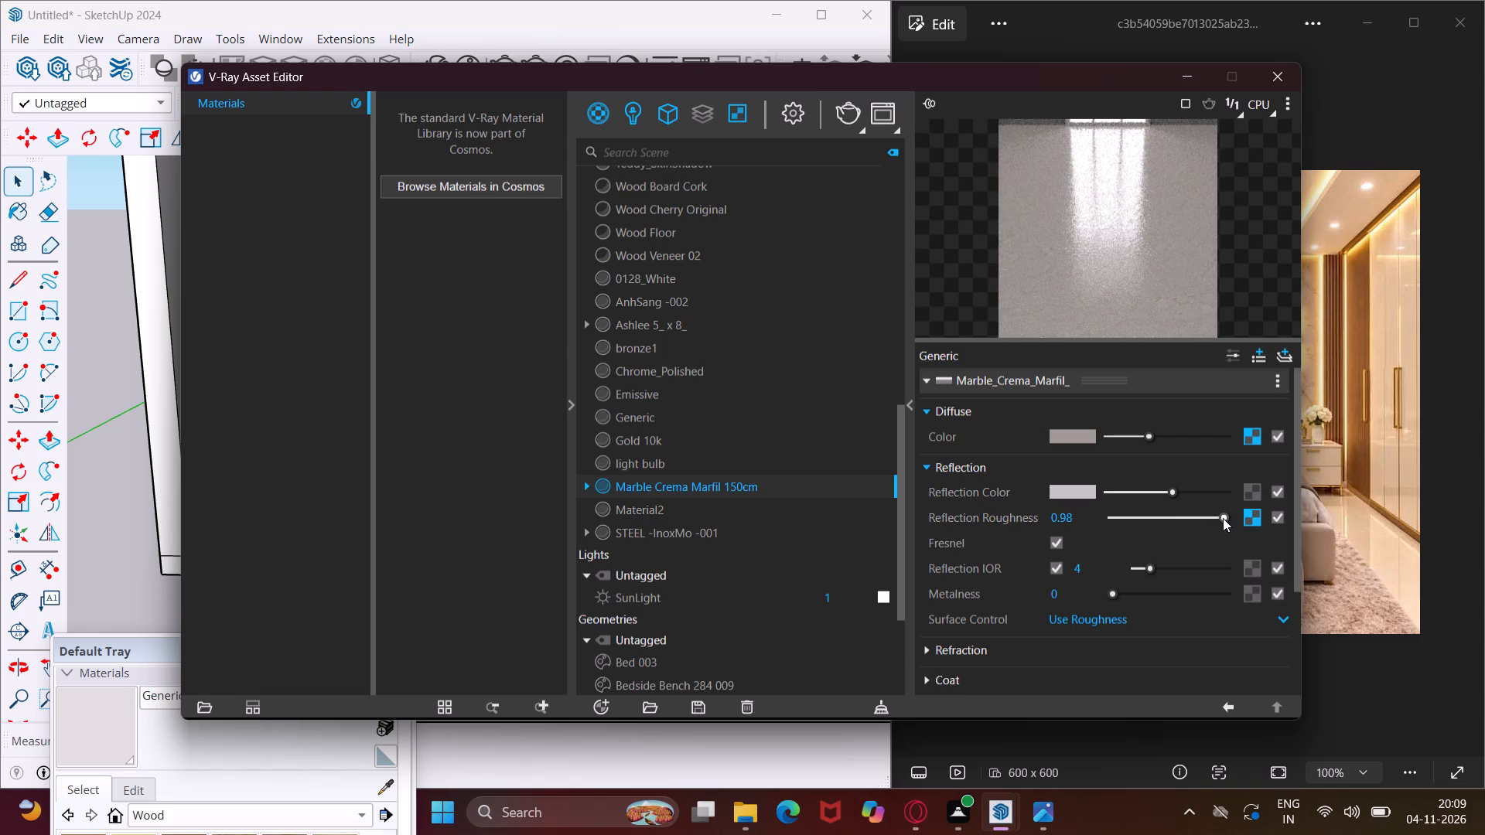
left_click(1220, 518)
Make Marble Crema Marfil 150cm the active material and paint the bedroom floor with it.
double_click(781, 489)
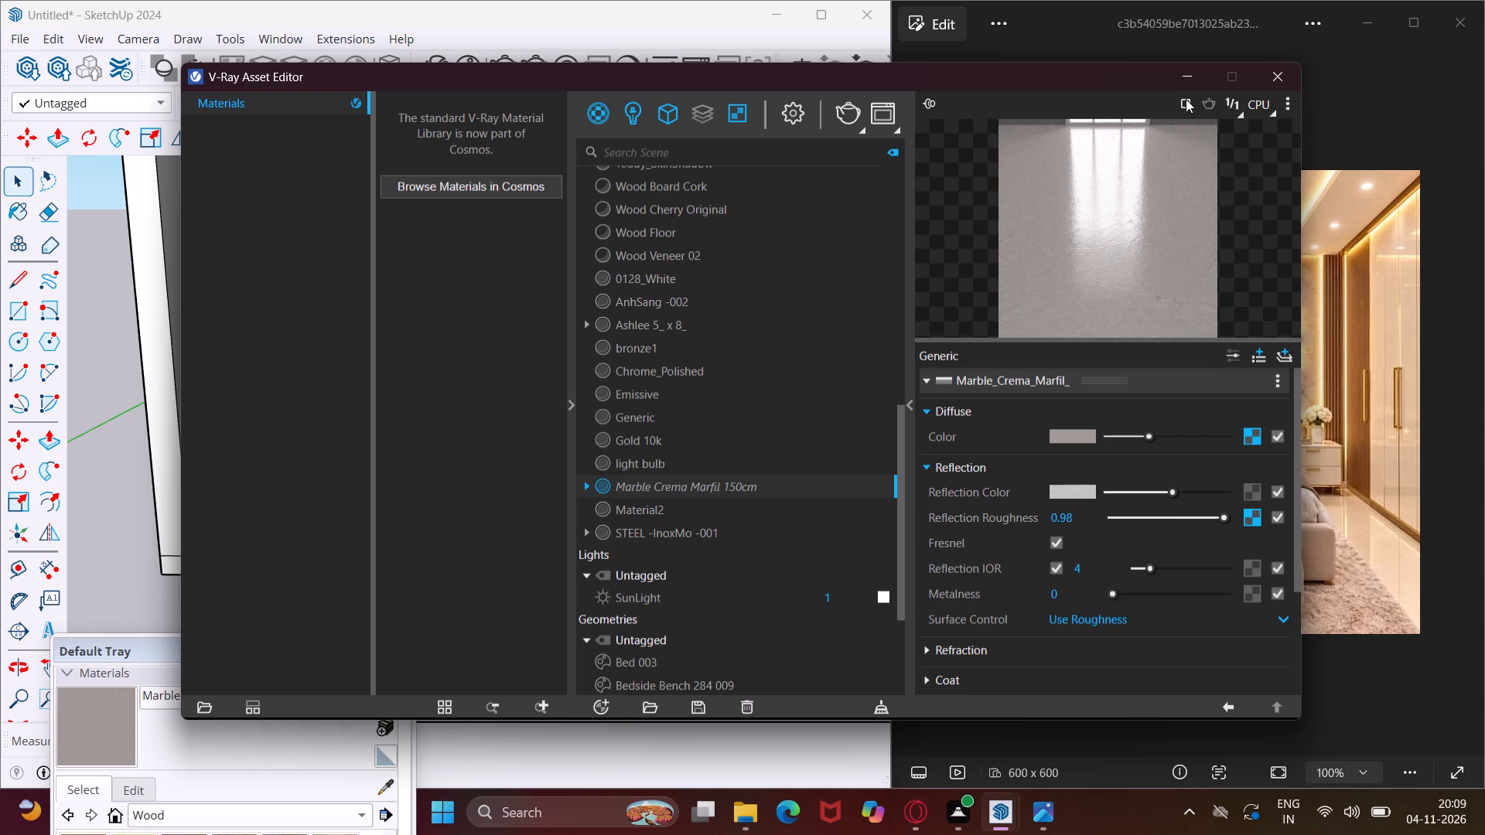
left_click(1190, 80)
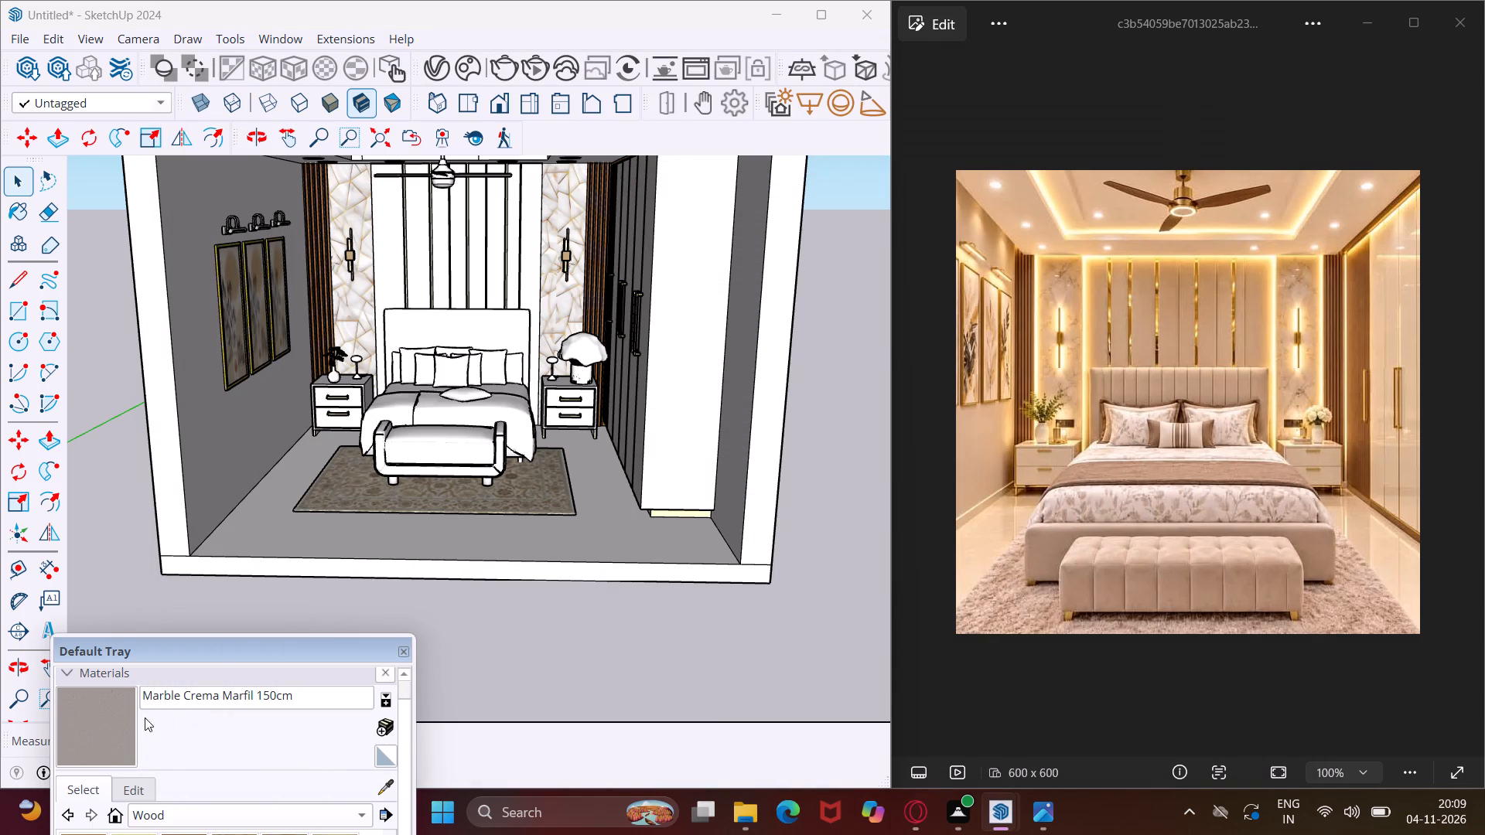
left_click(129, 724)
scroll(196, 572, "up", 4)
scroll(244, 510, "up", 2)
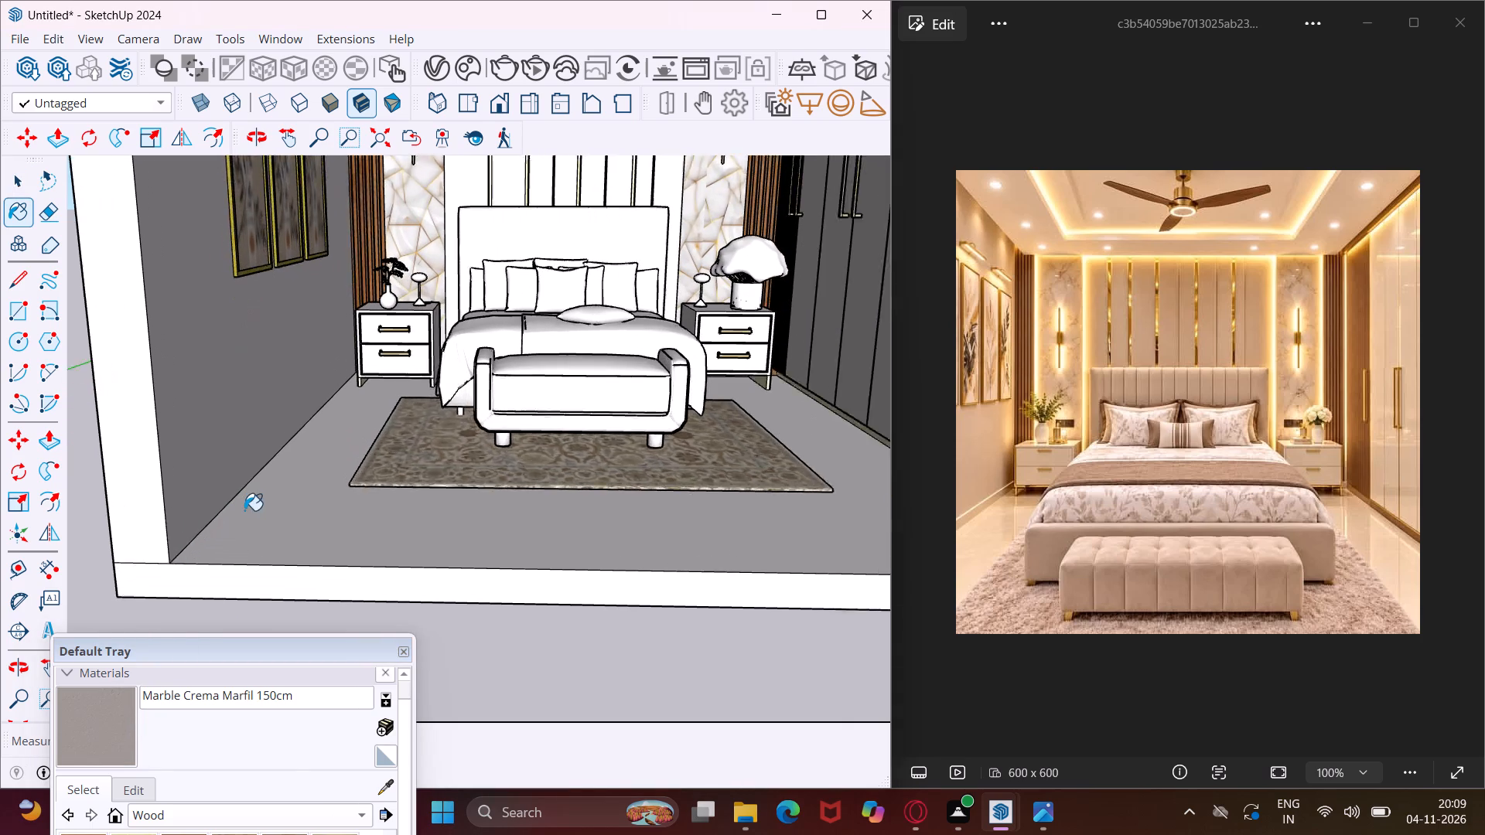
scroll(244, 510, "up", 1)
left_click(261, 517)
scroll(296, 523, "down", 6)
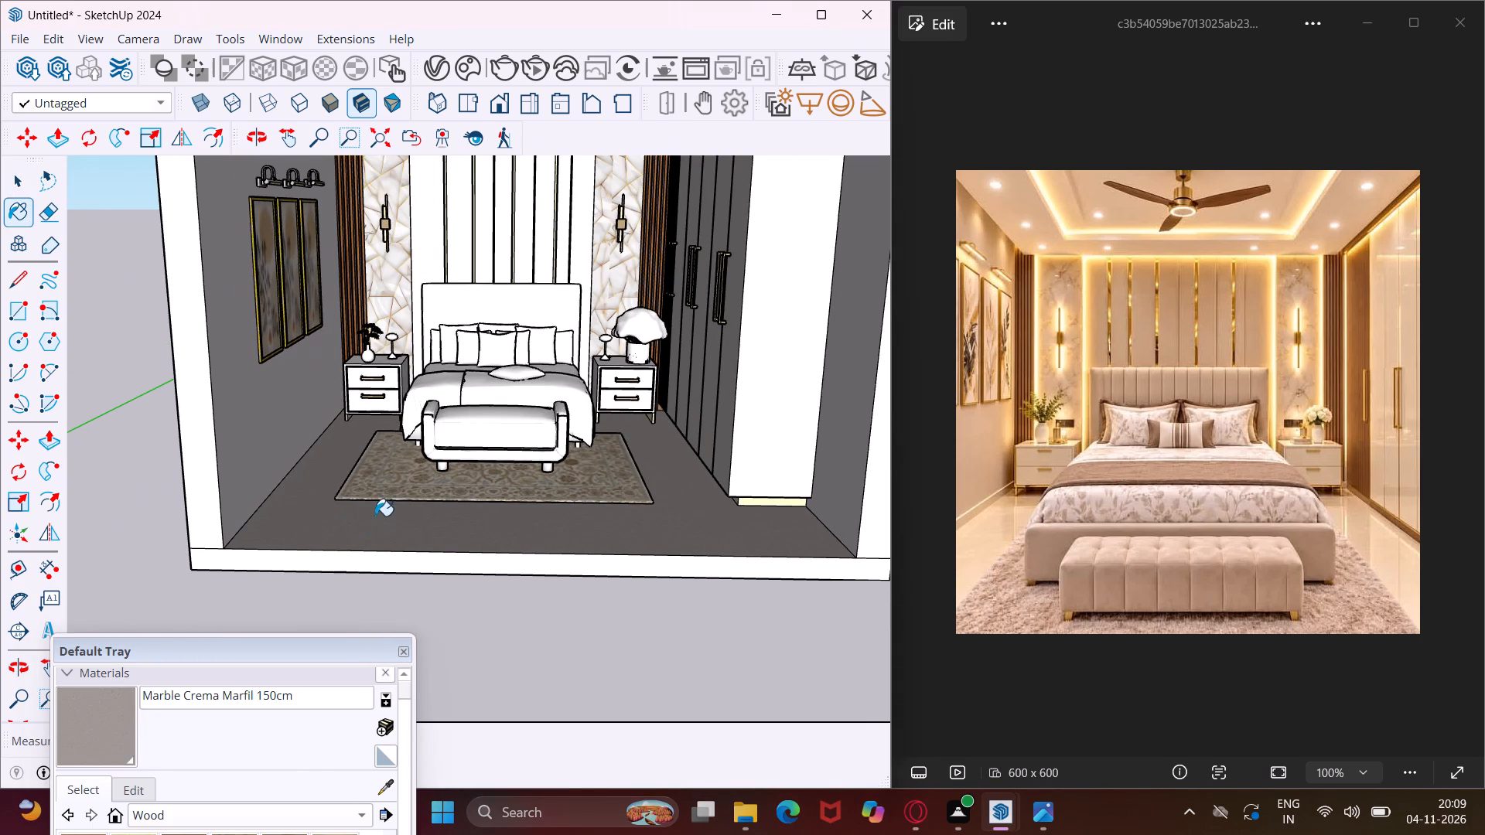
scroll(375, 516, "down", 2)
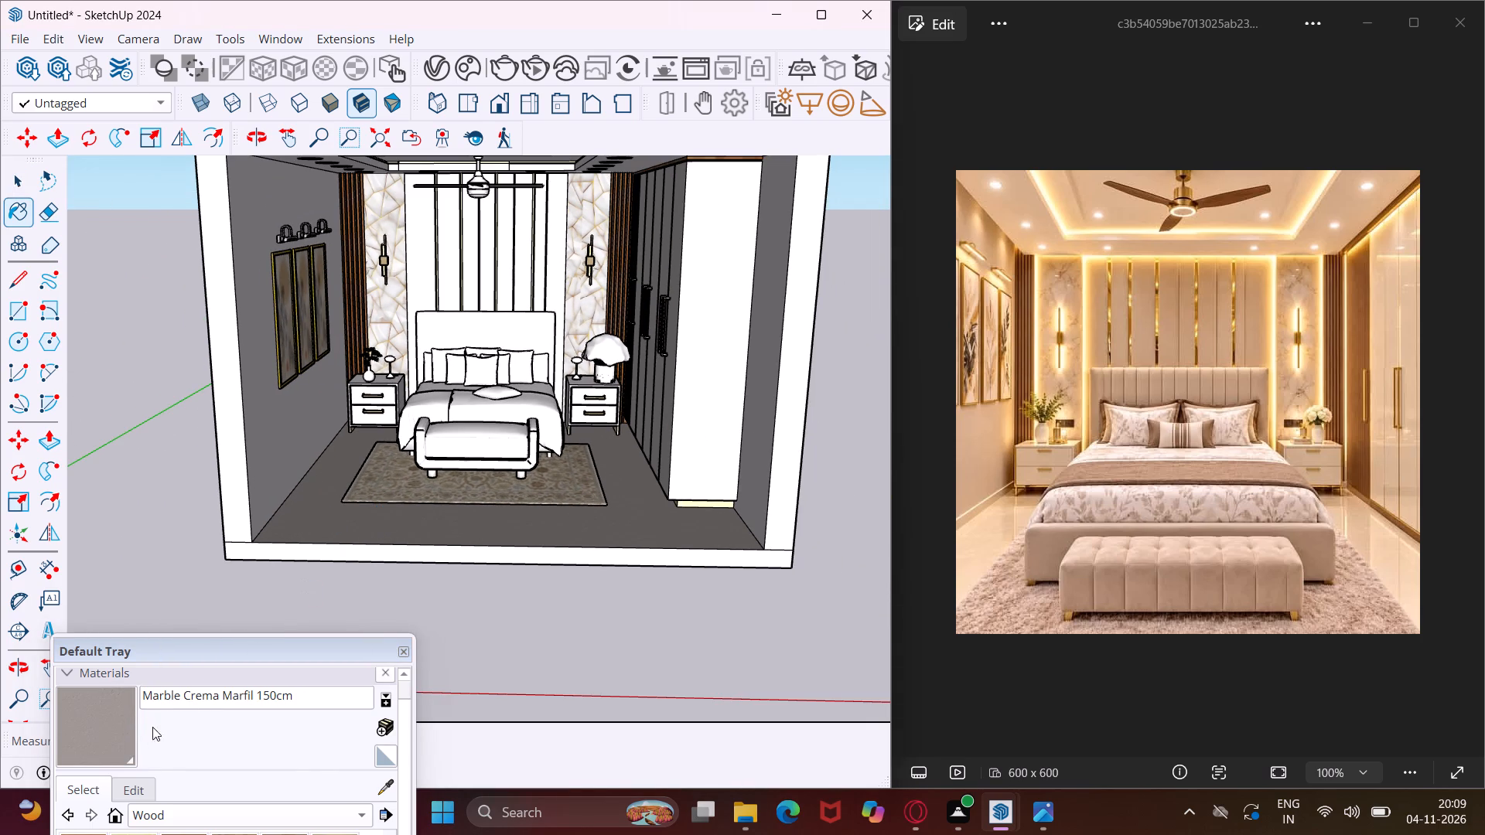
Choose the mid-grey Color M03 from the Colors collection and paint the side wall with the framed pictures.
left_click(153, 813)
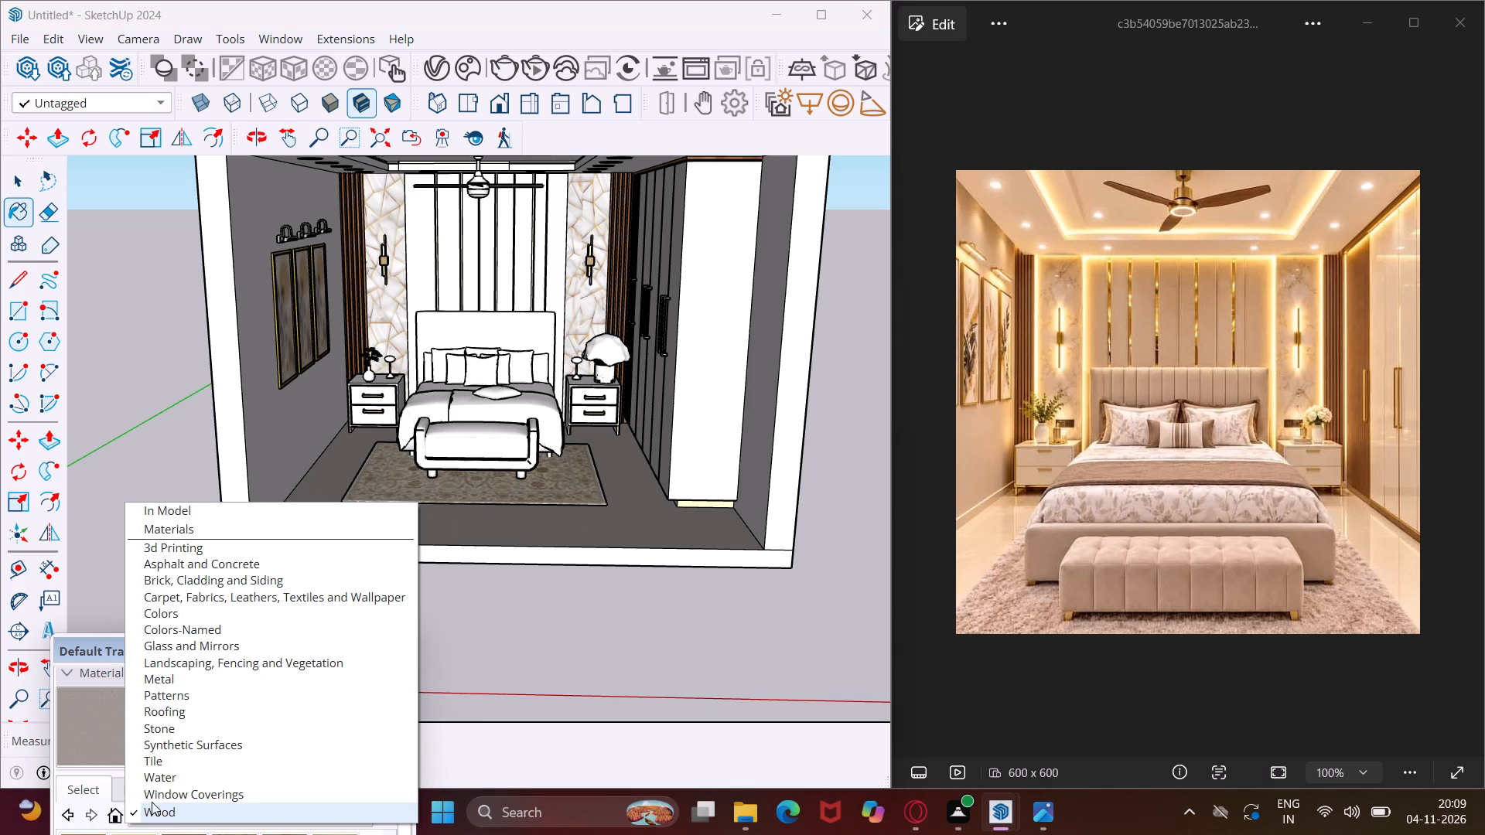
left_click(197, 619)
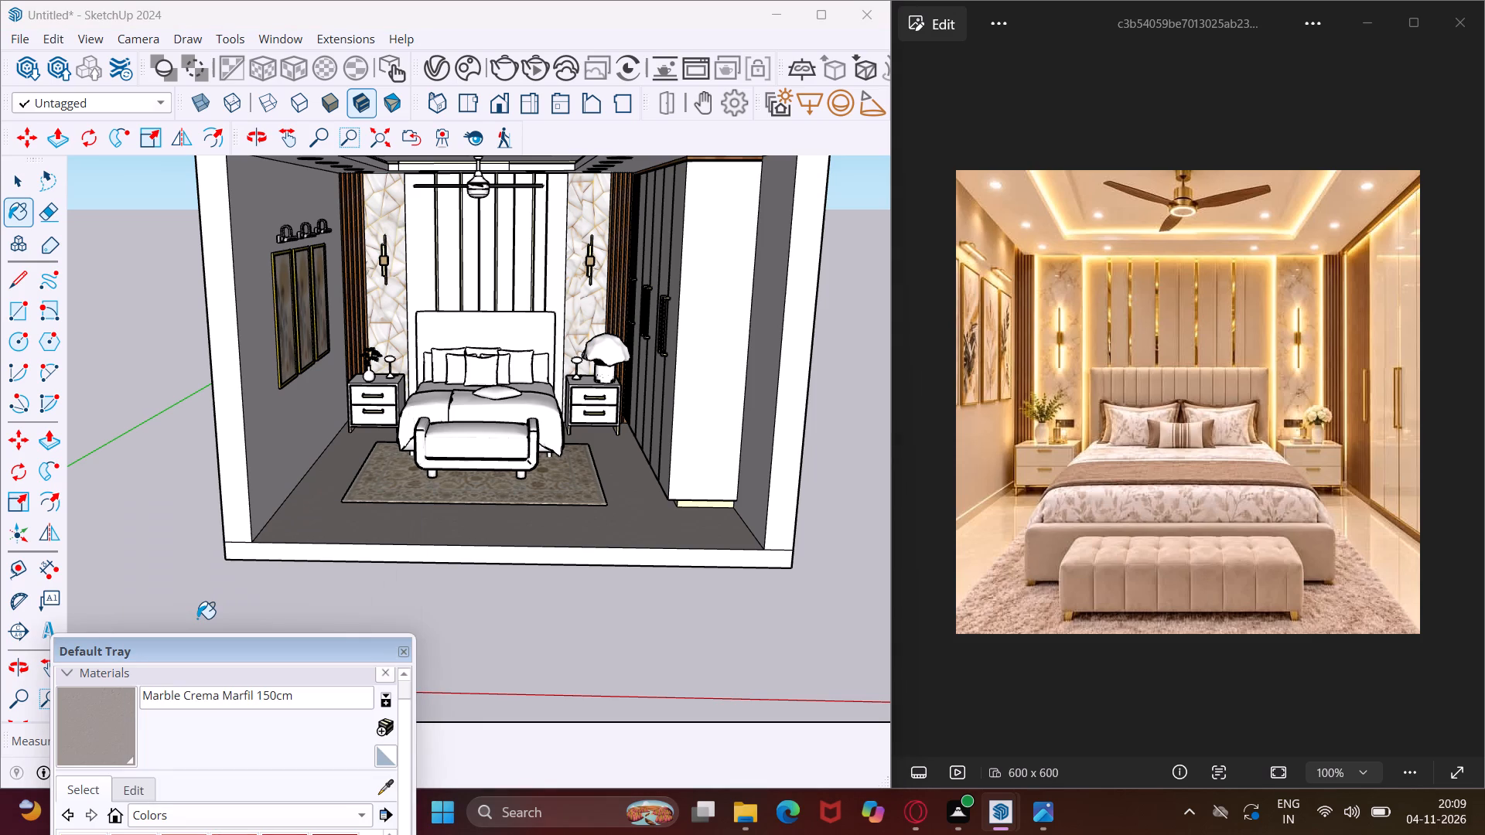
scroll(203, 788, "down", 4)
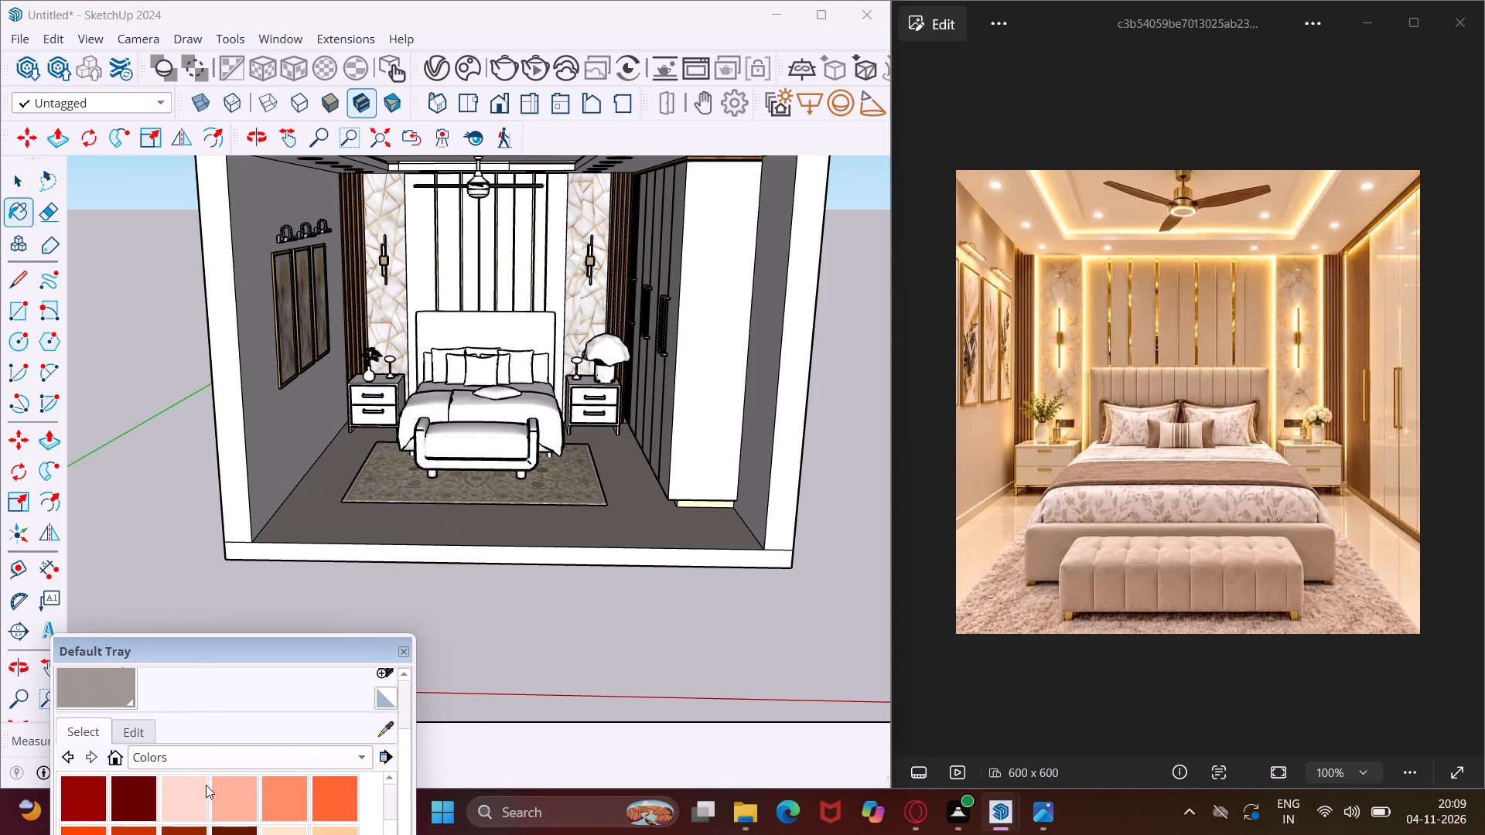
scroll(207, 779, "down", 5)
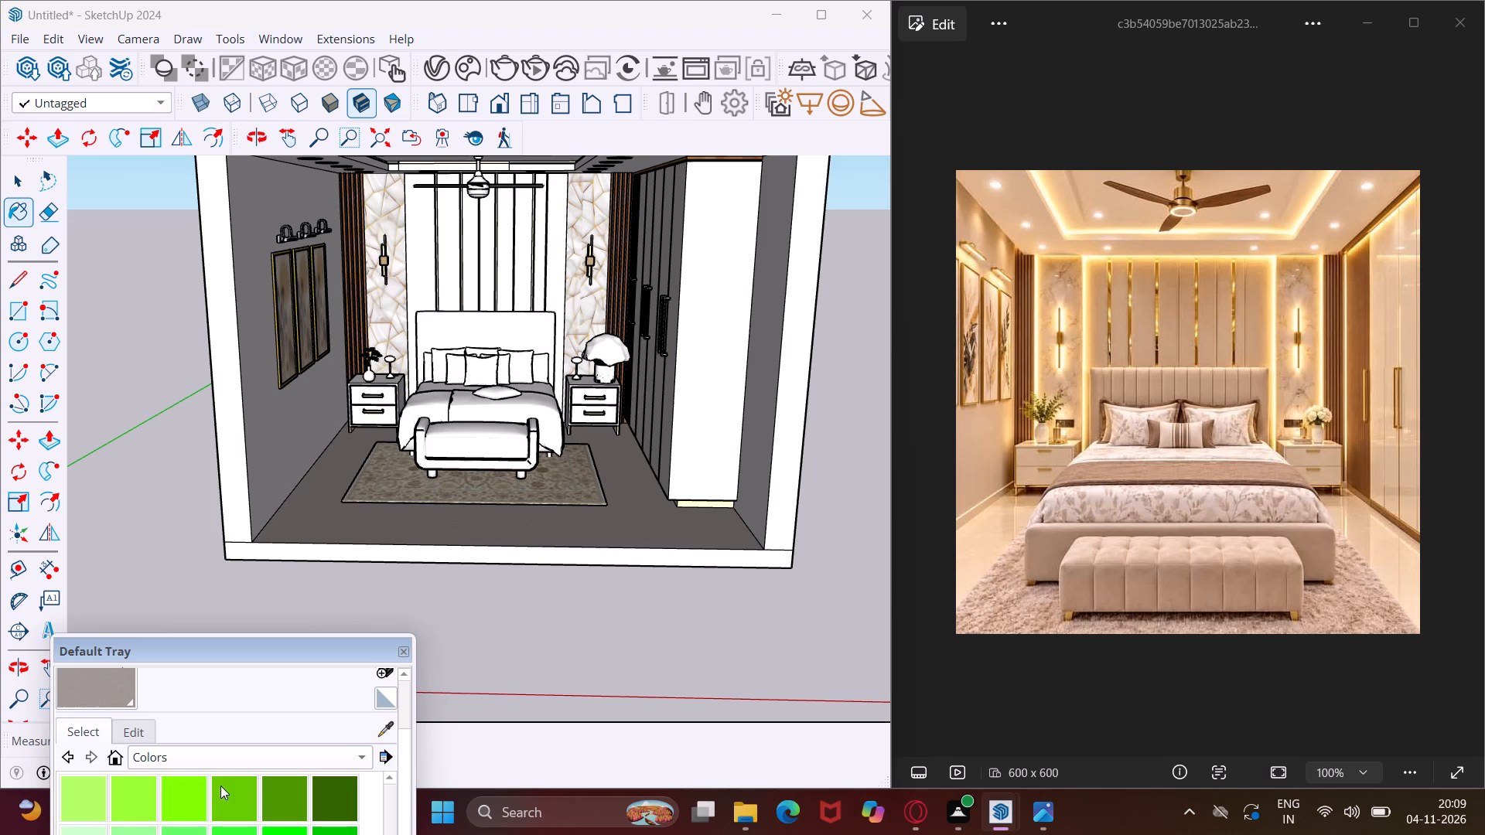
left_click_drag(230, 658, 225, 535)
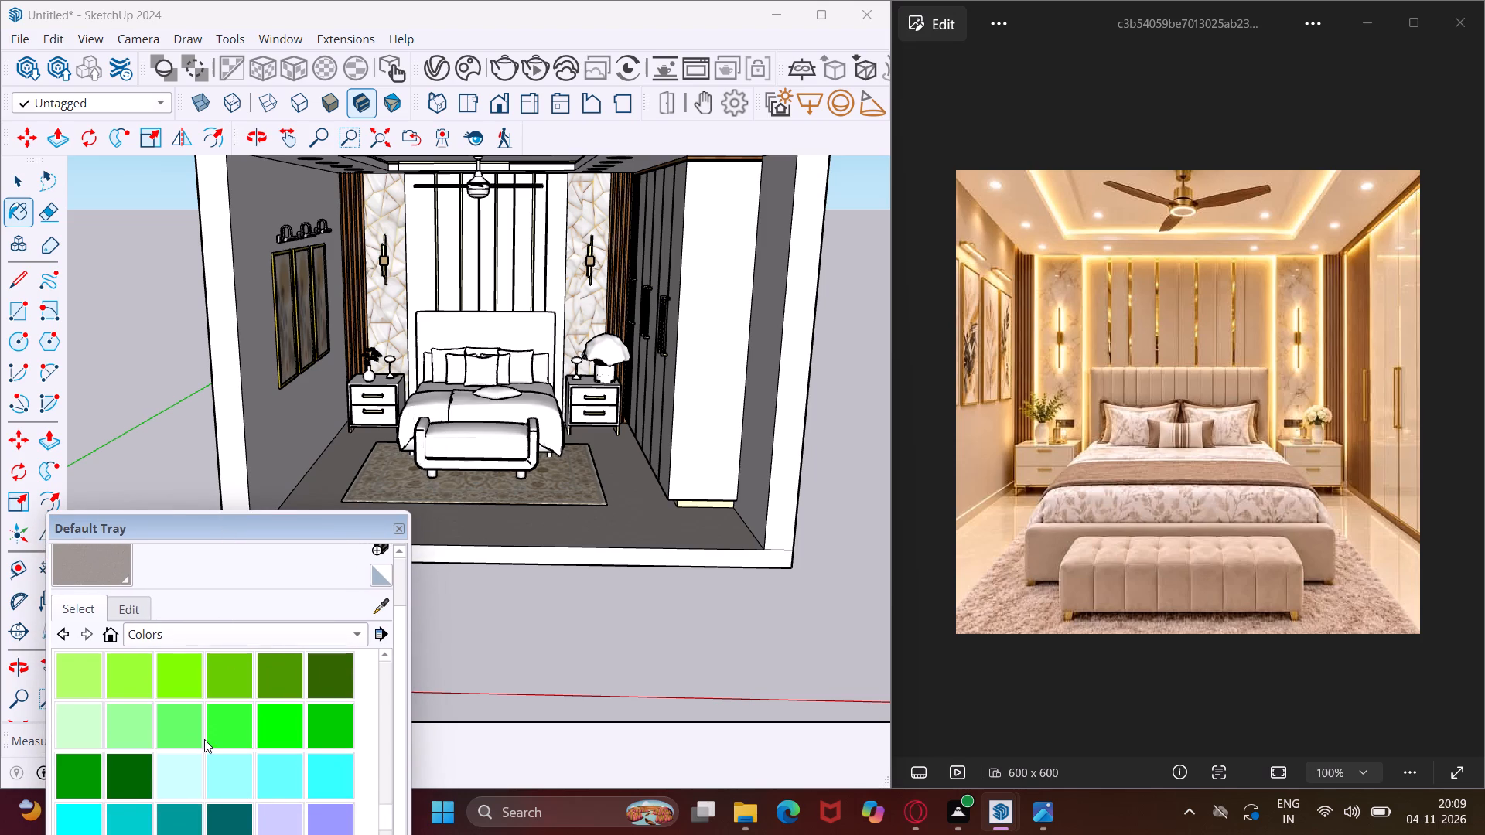
scroll(204, 739, "down", 7)
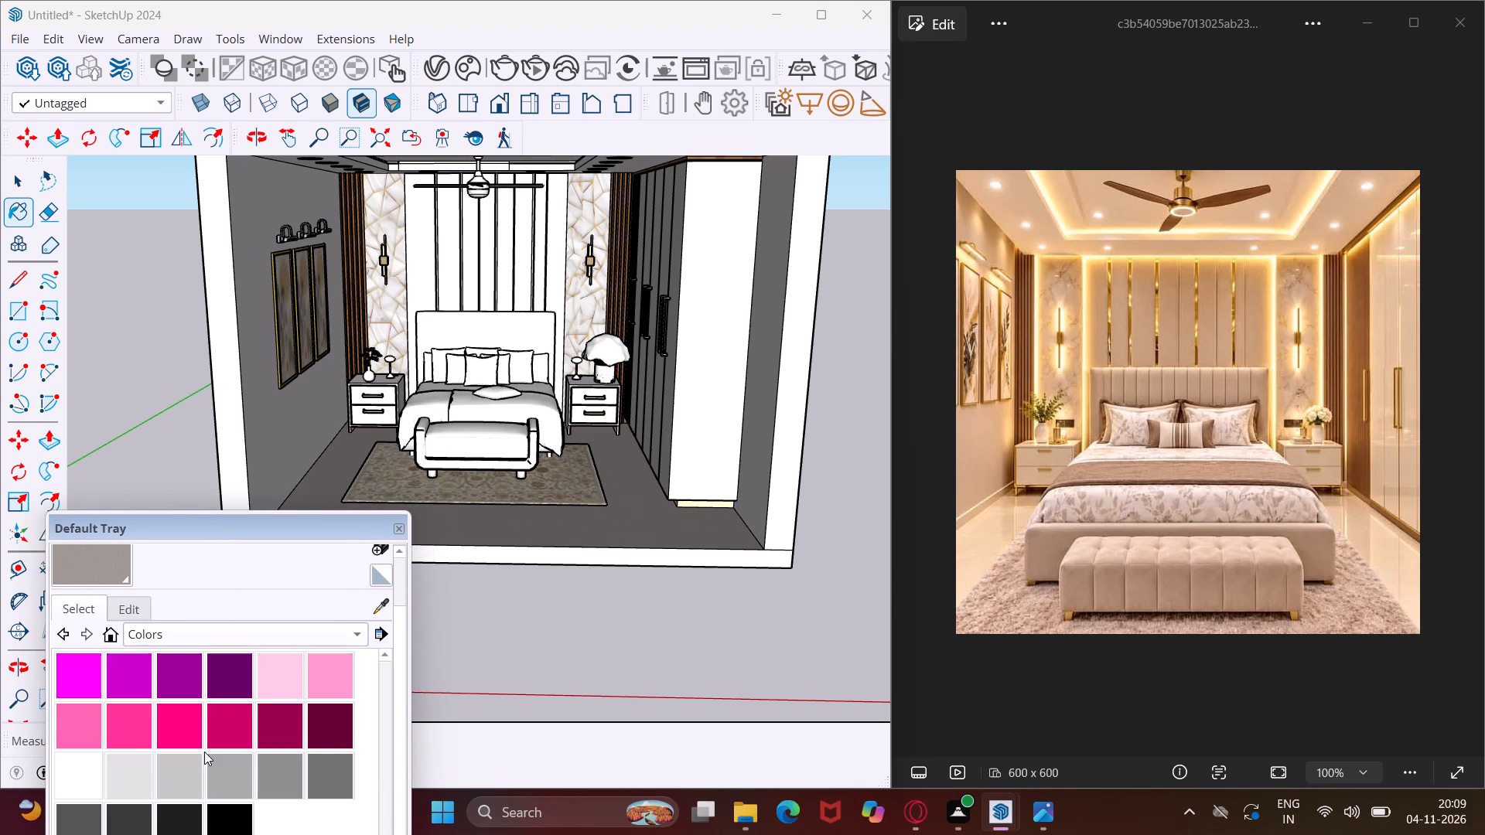
left_click(275, 777)
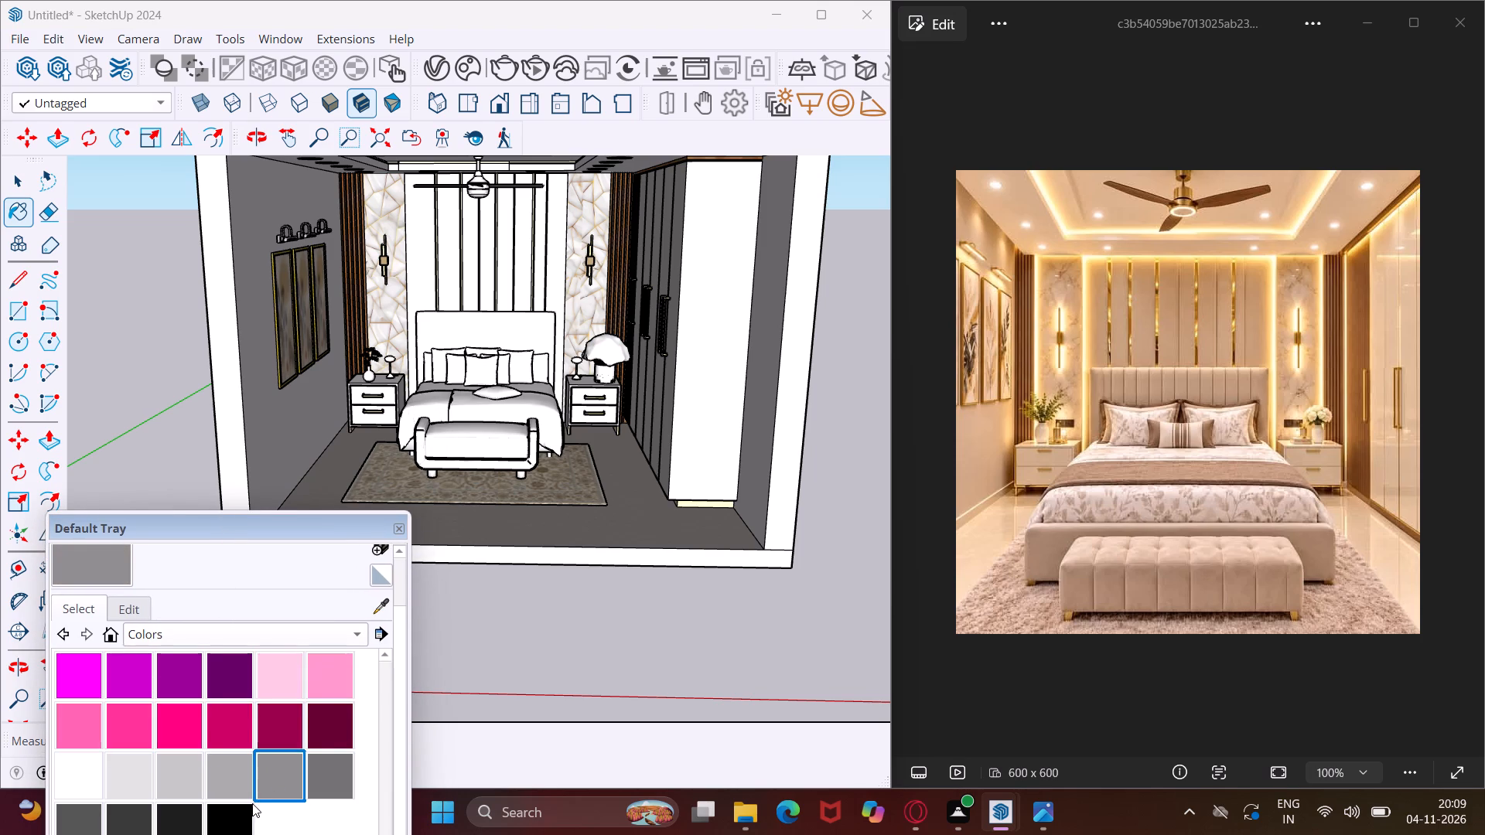
left_click(242, 792)
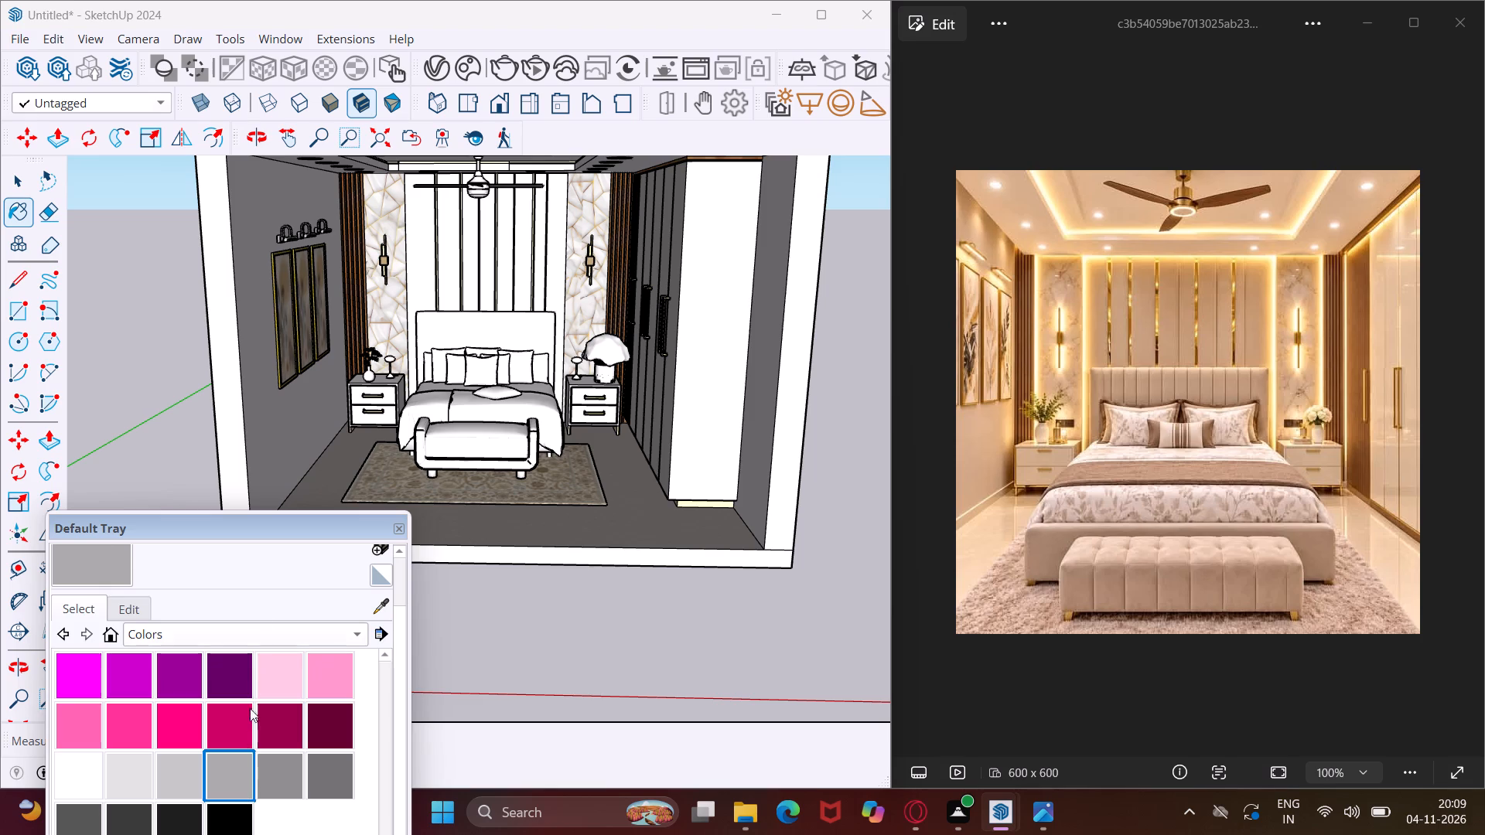
scroll(253, 441, "up", 8)
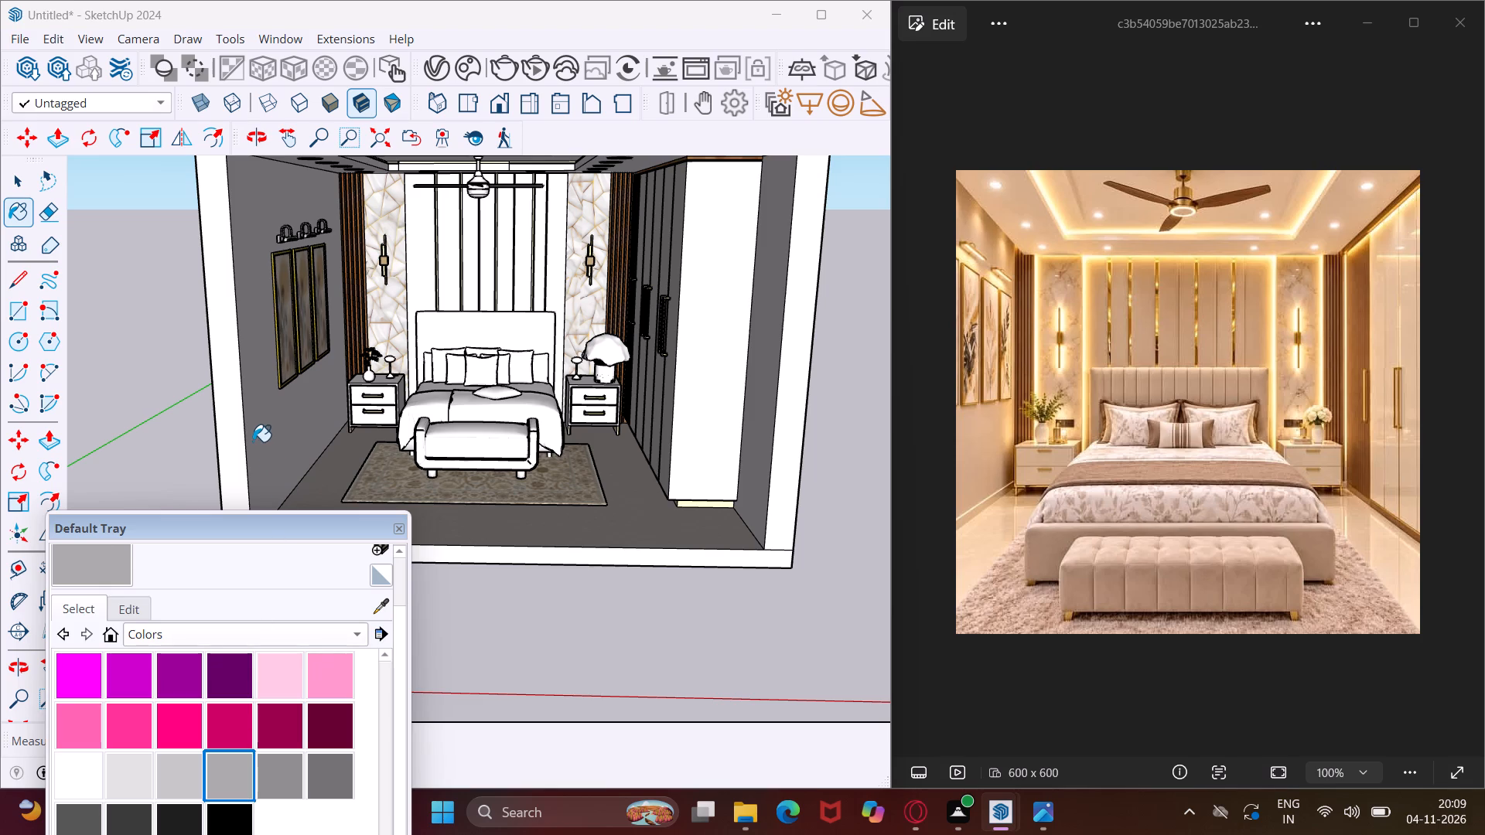
scroll(253, 441, "up", 3)
left_click(253, 441)
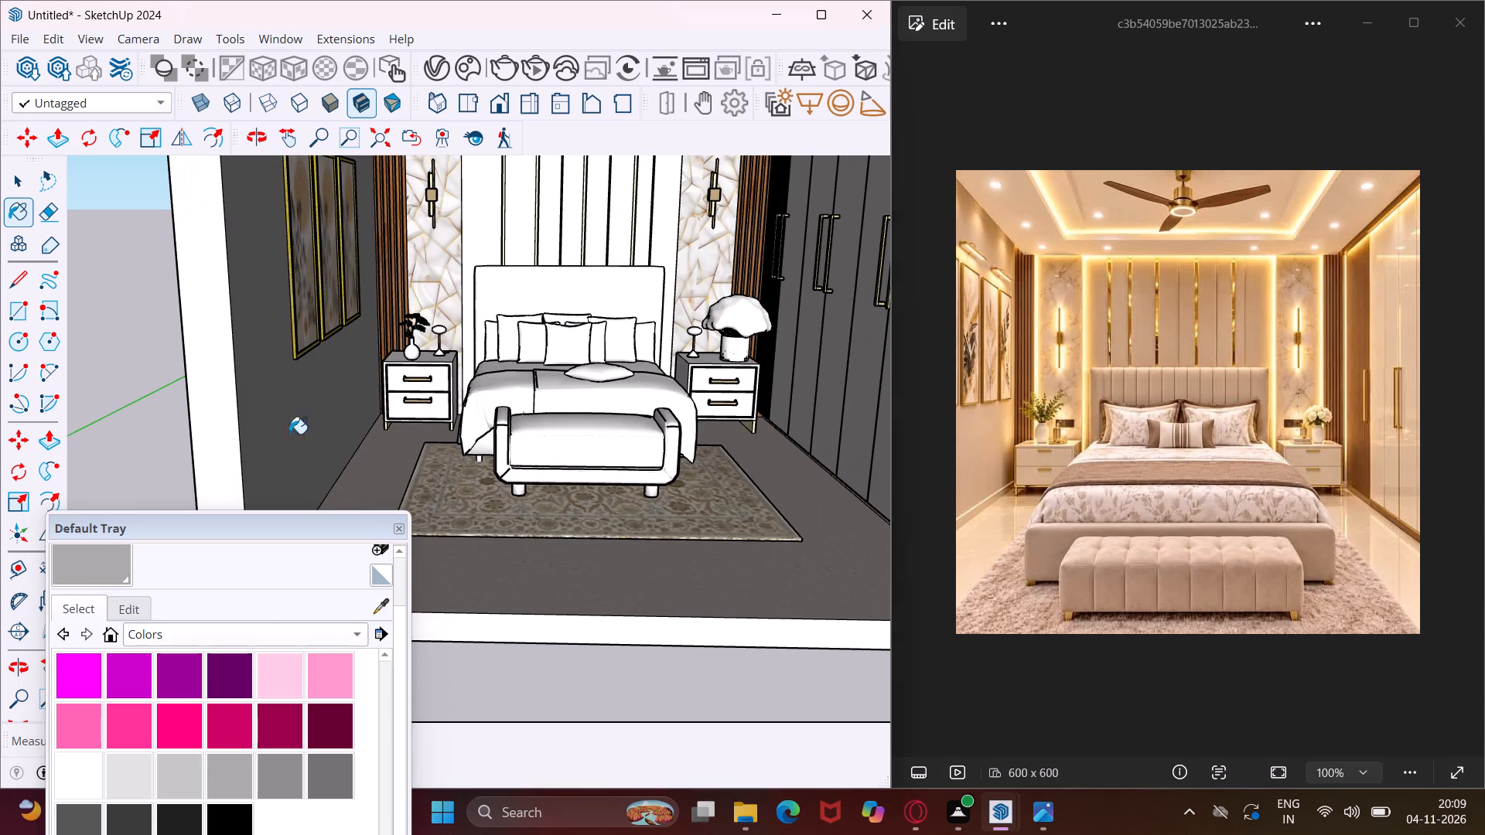
Paint the first four vertical panels behind the headboard with Color M03, starting from the picture-wall side.
scroll(492, 233, "up", 7)
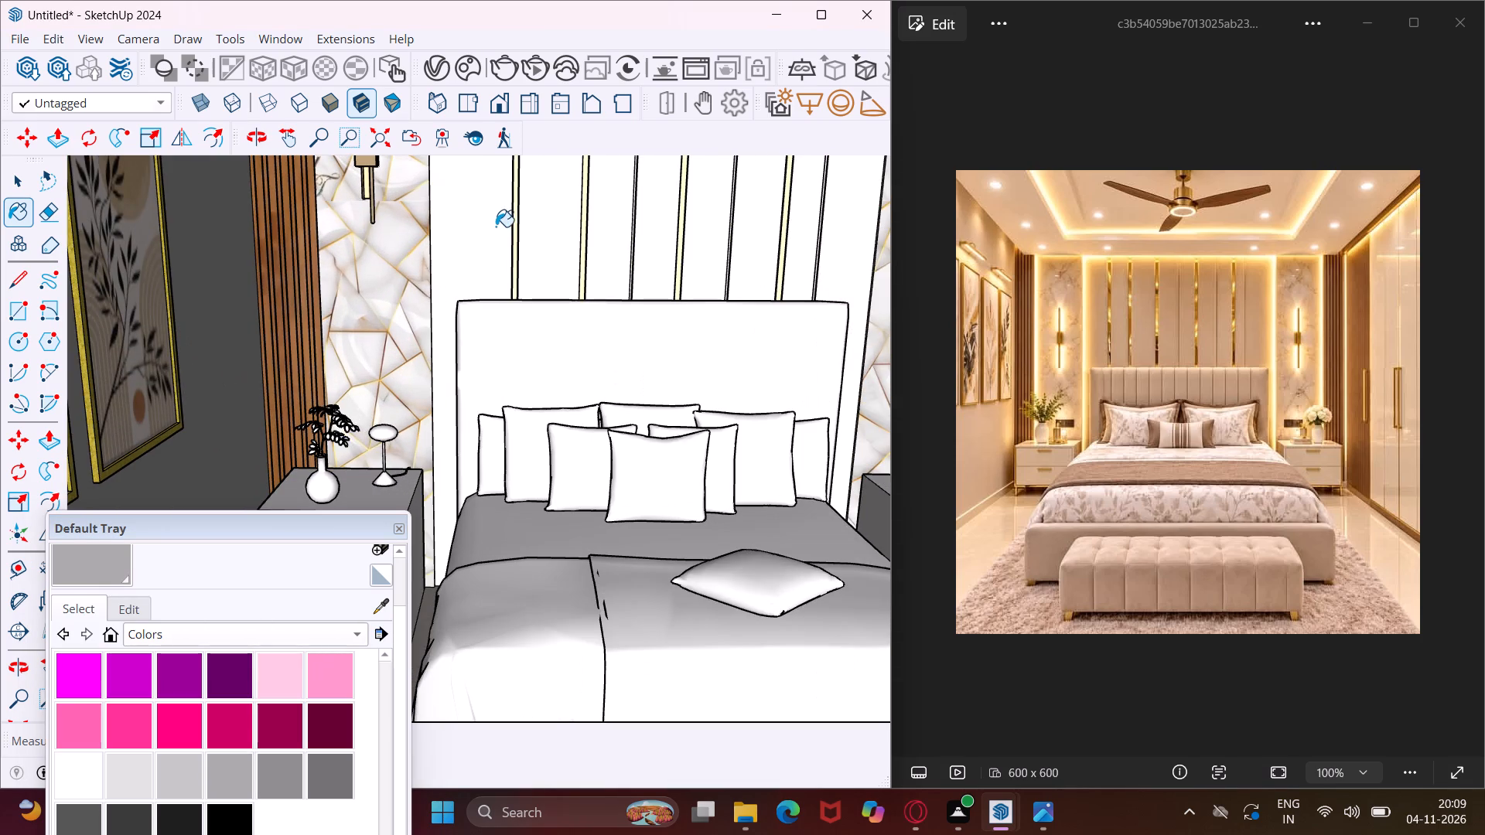
left_click(496, 227)
left_click(543, 226)
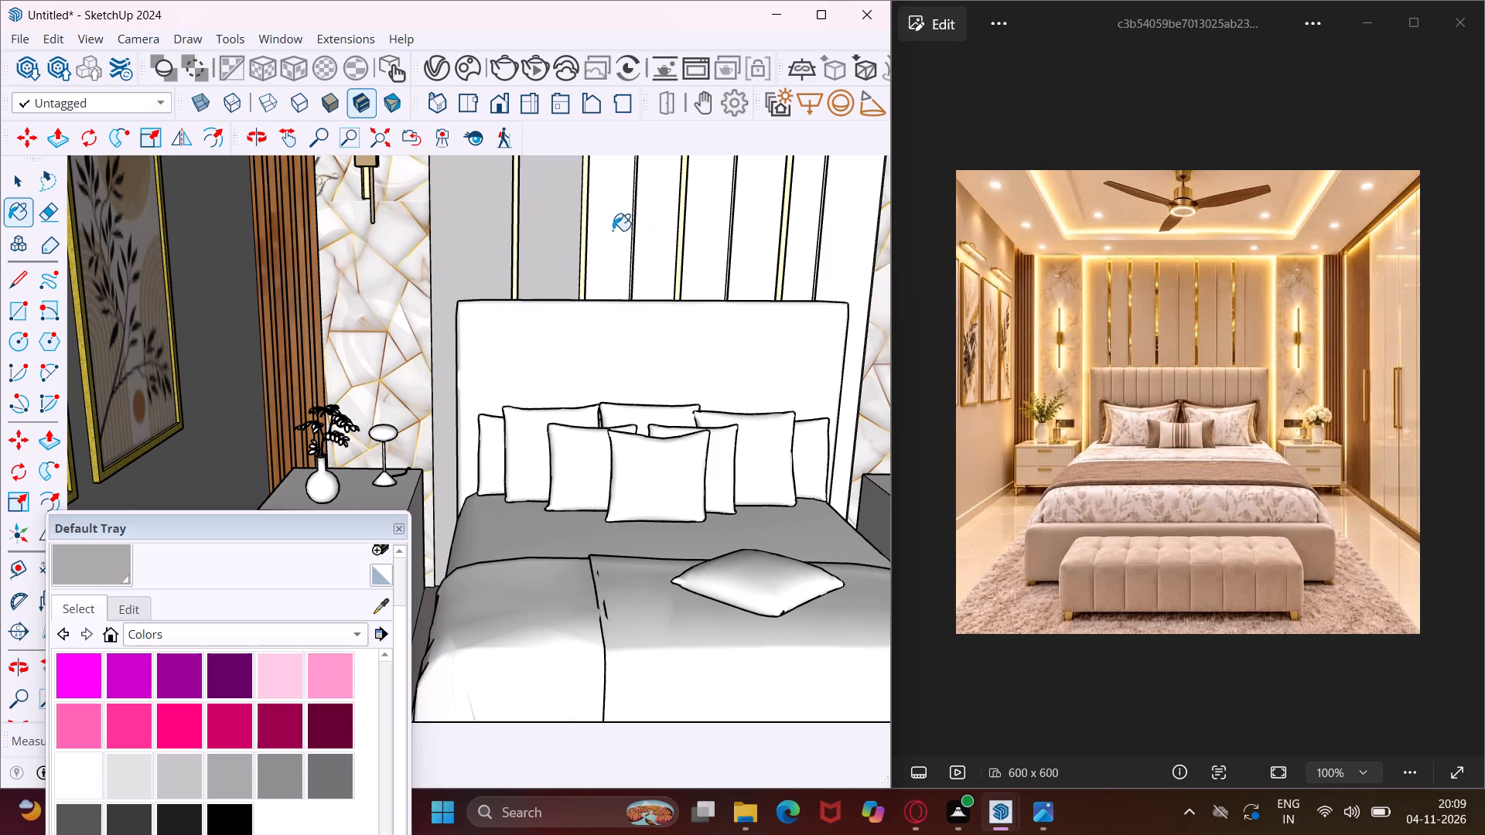
left_click(613, 230)
left_click(661, 233)
Paint the narrow groove faces between the third and fourth headboard wall panels with Color M03.
scroll(638, 220, "up", 9)
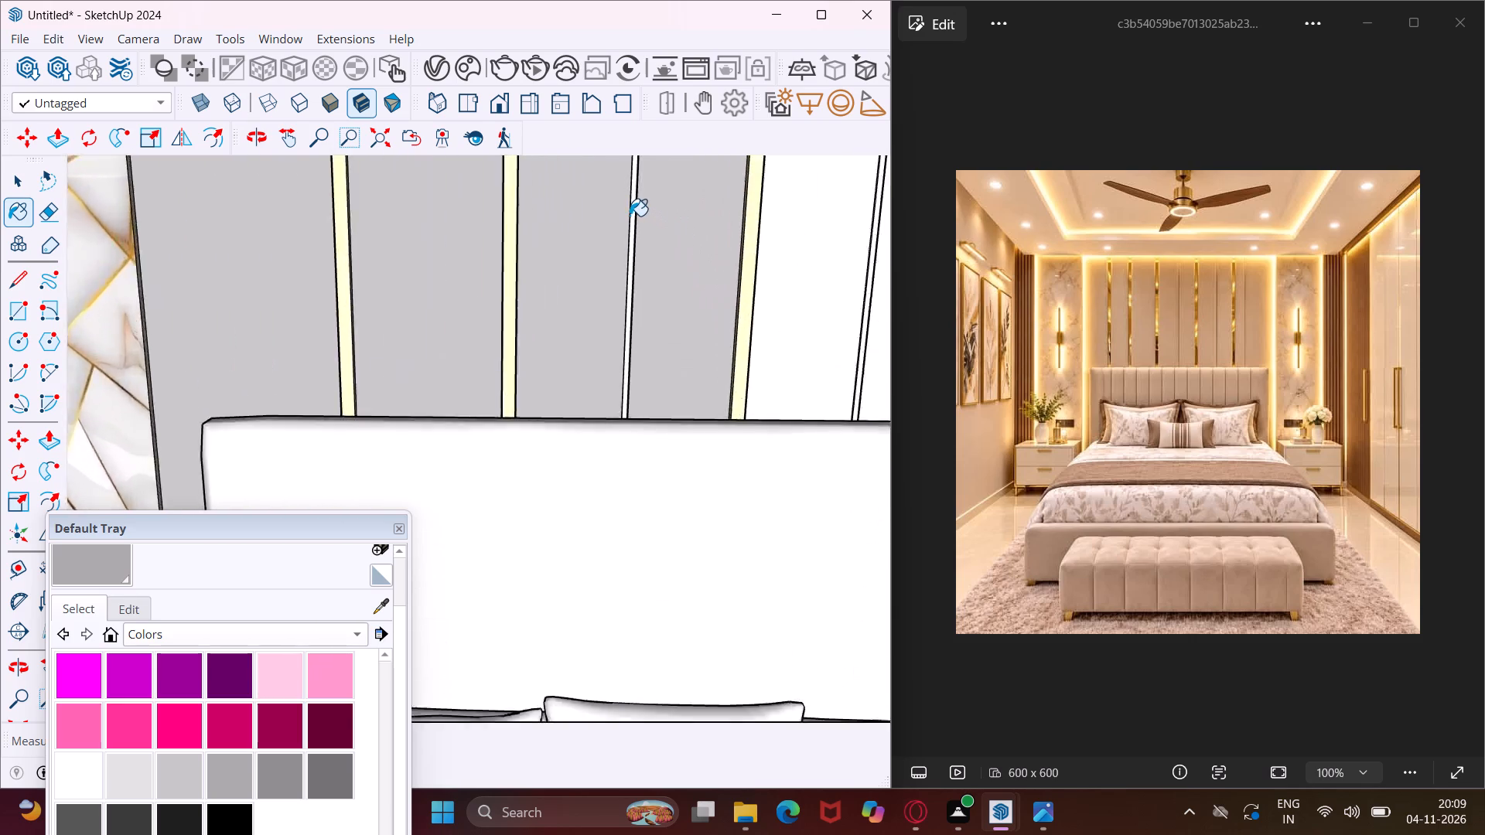
scroll(630, 216, "up", 8)
left_click(631, 214)
middle_click_drag(631, 214, 465, 329)
scroll(654, 288, "up", 9)
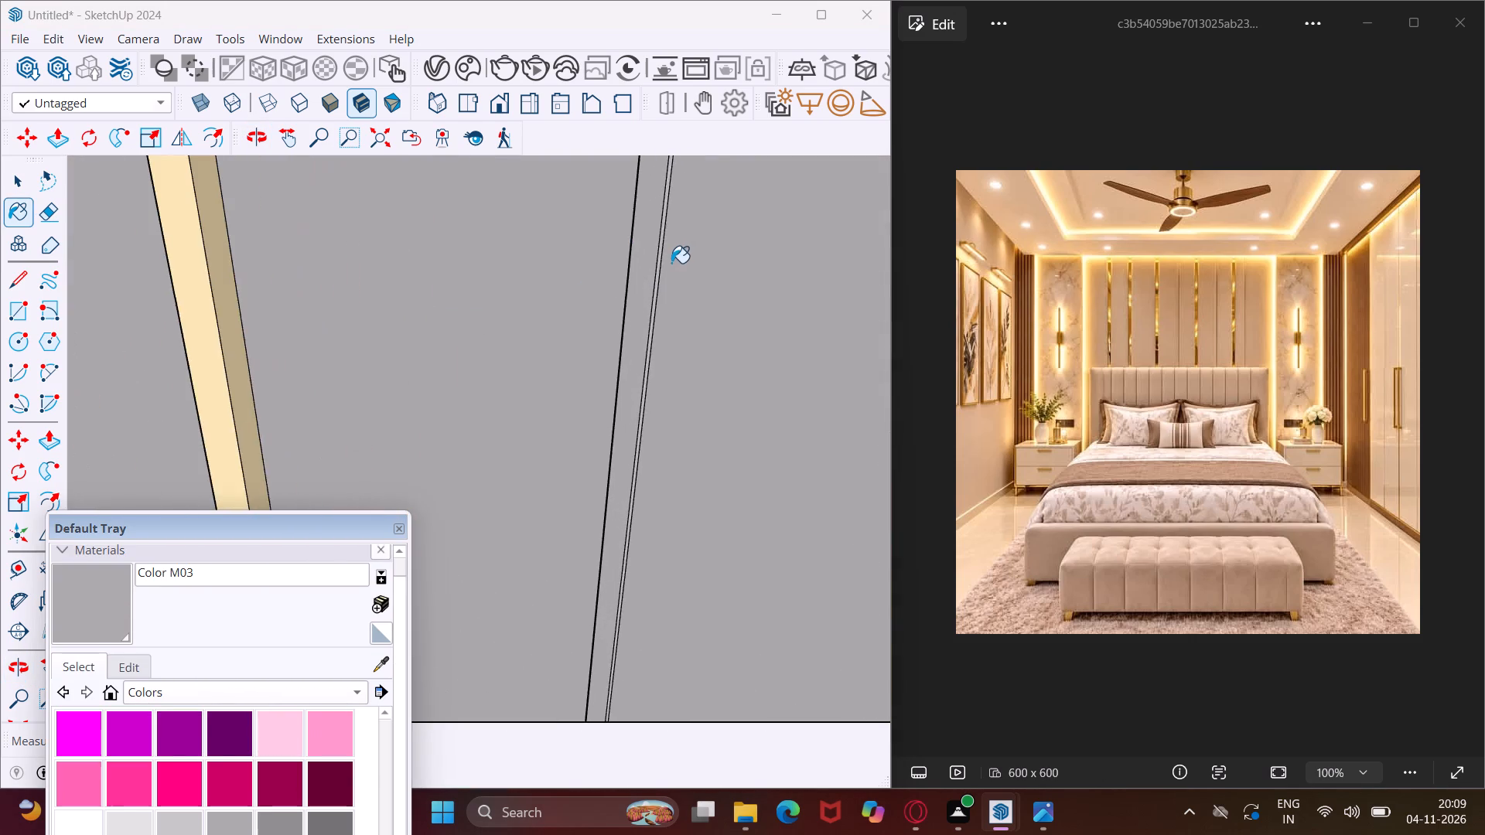
middle_click_drag(671, 263, 615, 288)
scroll(665, 286, "up", 4)
left_click(674, 289)
middle_click_drag(628, 272, 661, 281)
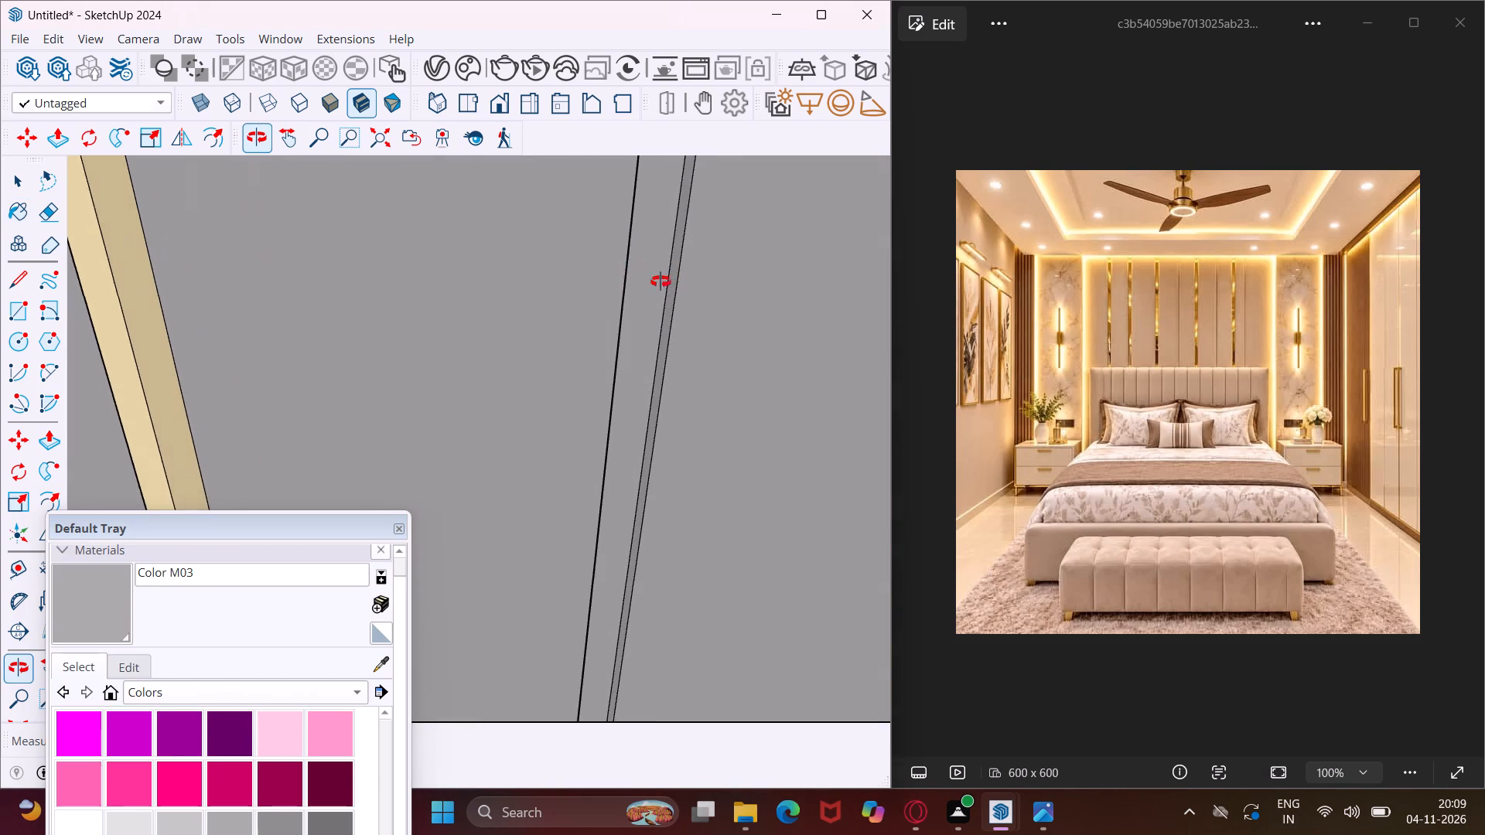
middle_click_drag(661, 281, 1029, 312)
scroll(498, 363, "up", 3)
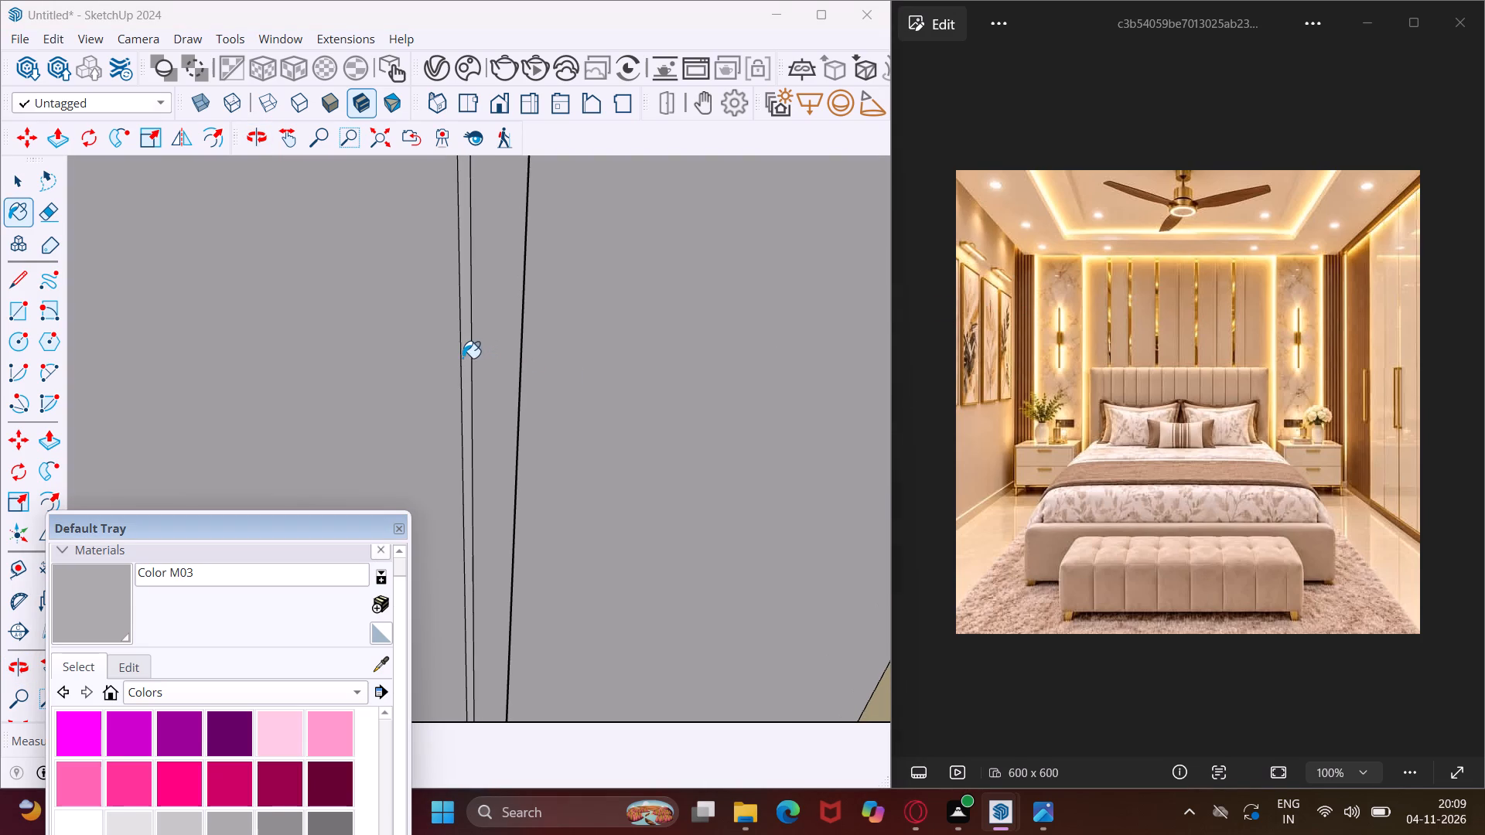
left_click(469, 354)
Paint the next two headboard wall panels past the gold strip, and the groove faces between them, with Color M03.
scroll(425, 382, "down", 12)
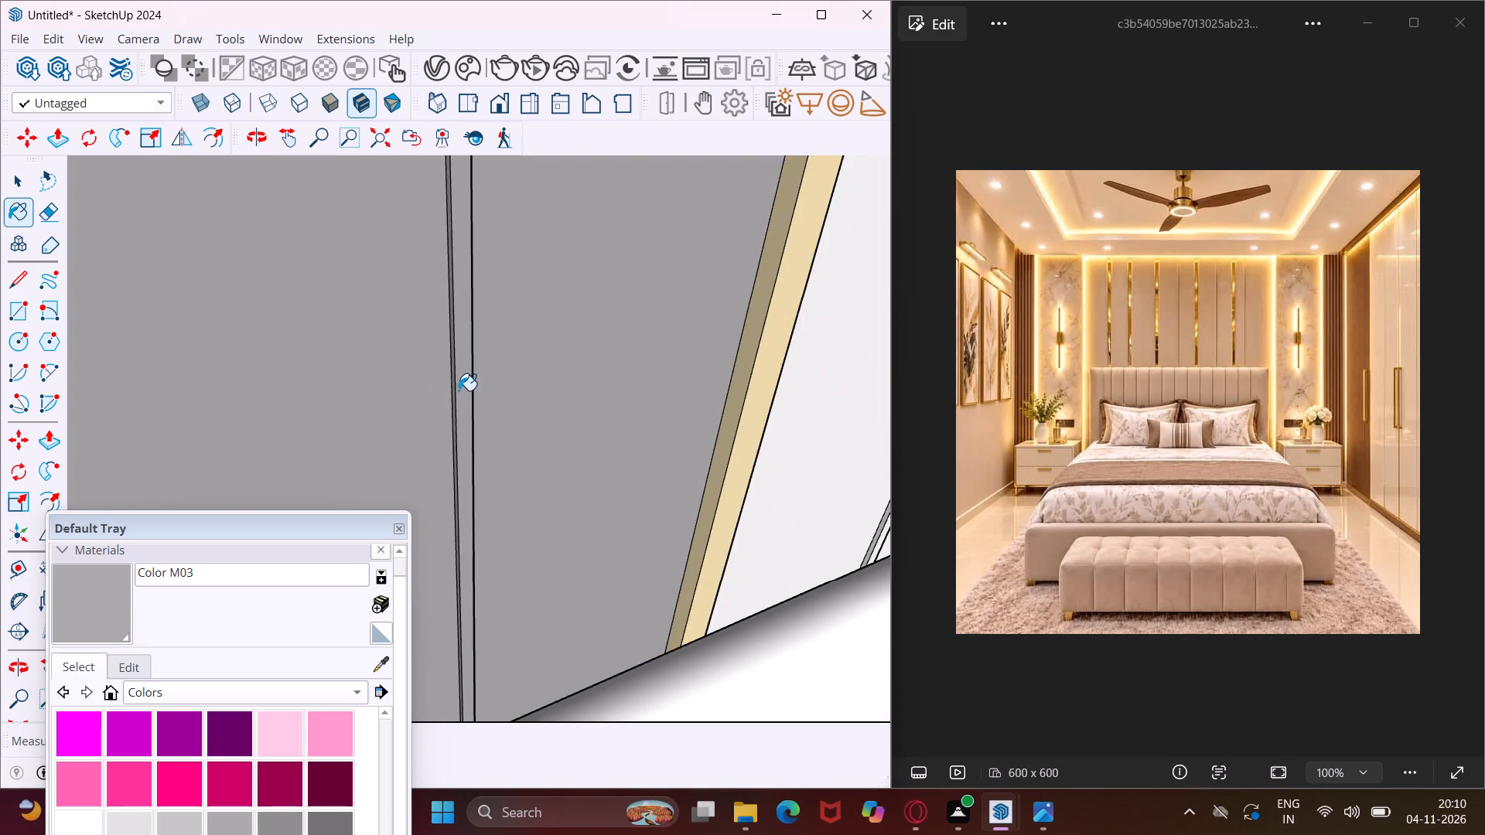
scroll(457, 390, "down", 7)
scroll(714, 349, "up", 3)
left_click(711, 345)
scroll(767, 366, "up", 2)
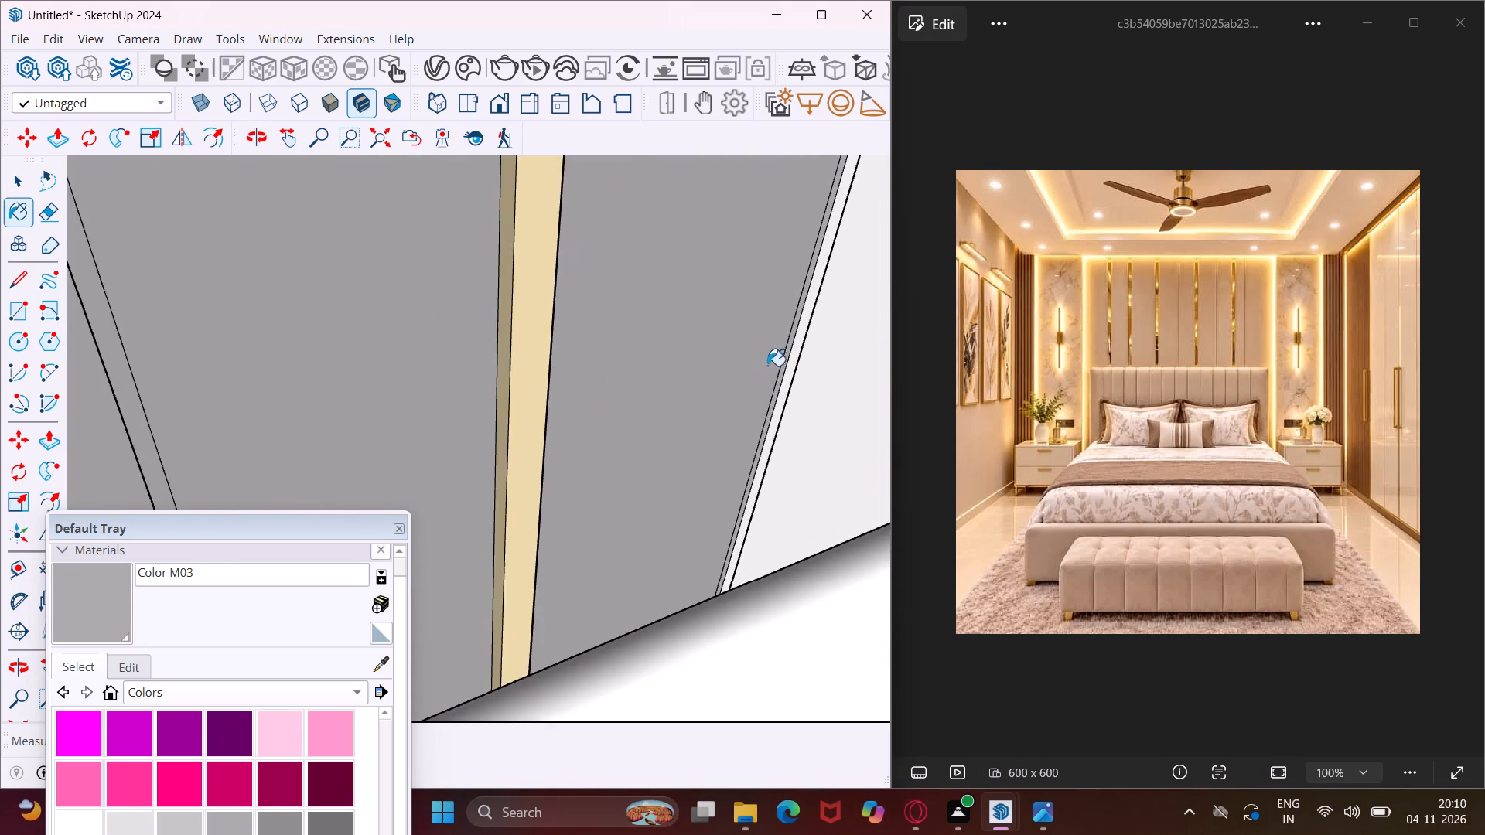
scroll(767, 366, "up", 4)
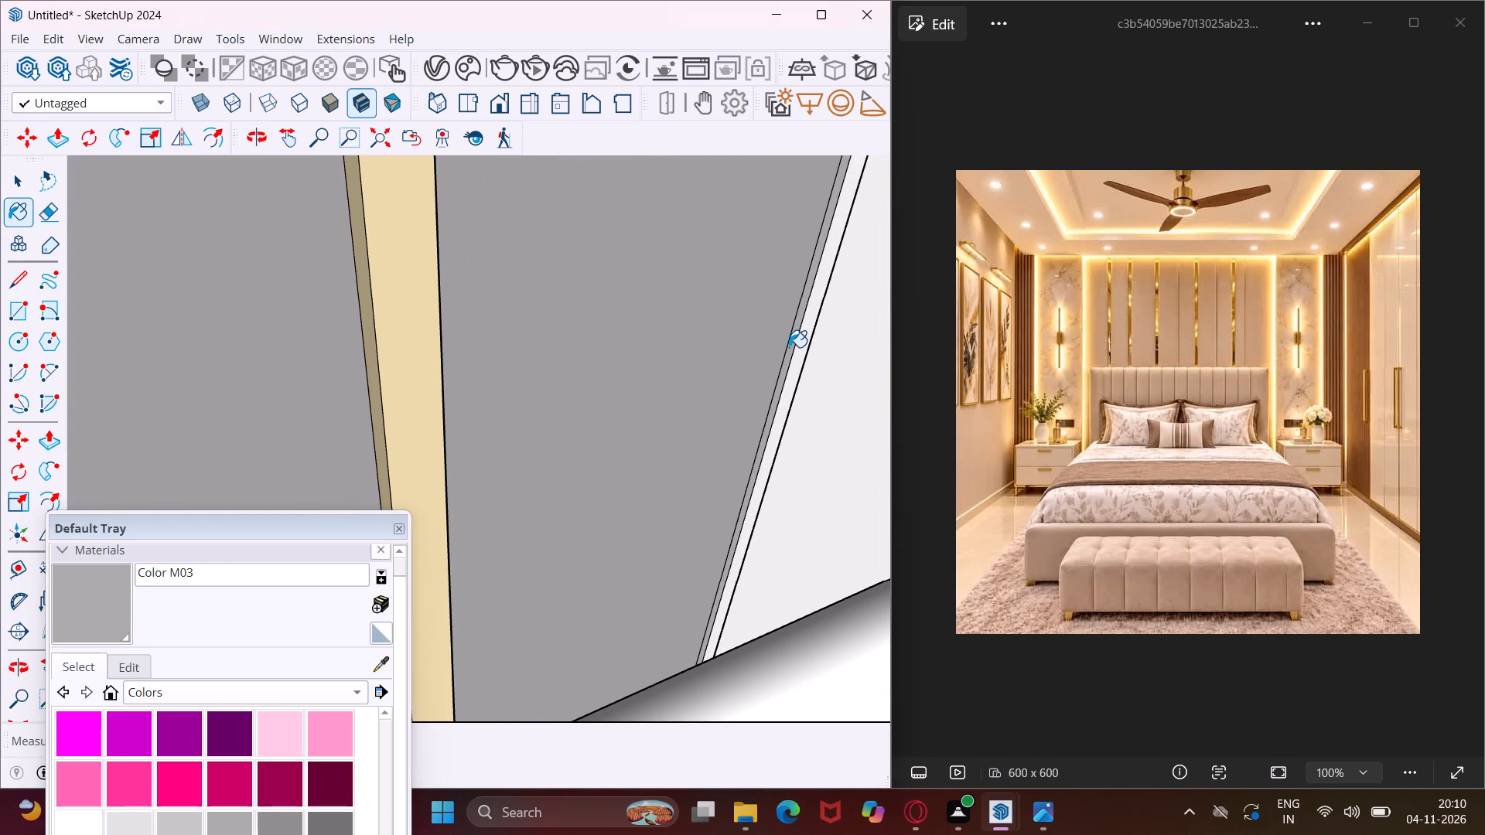
left_click(789, 347)
left_click(801, 353)
middle_click(822, 360)
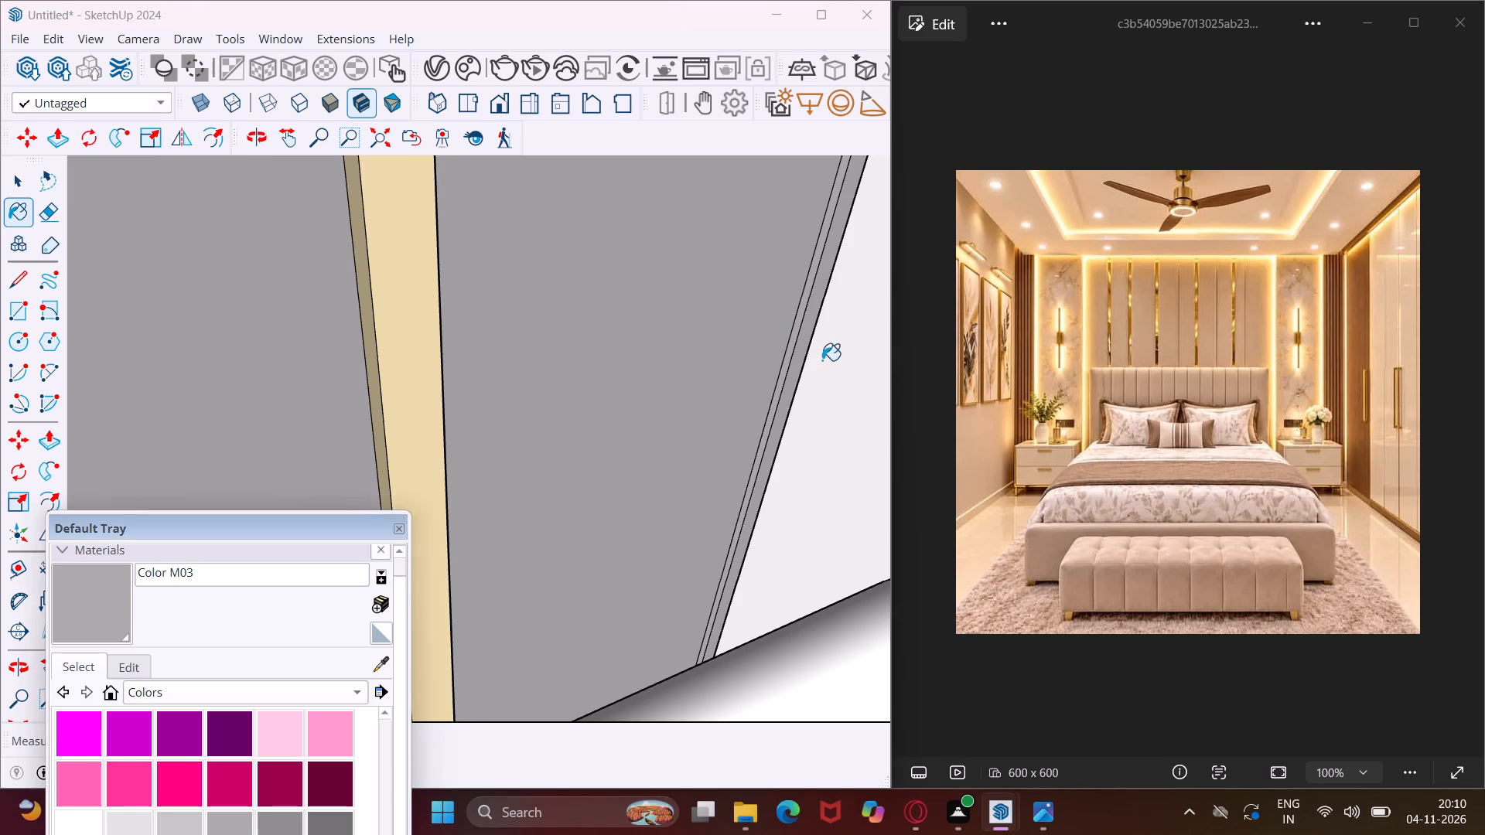
left_click(822, 360)
middle_click_drag(760, 359, 367, 381)
scroll(384, 389, "down", 2)
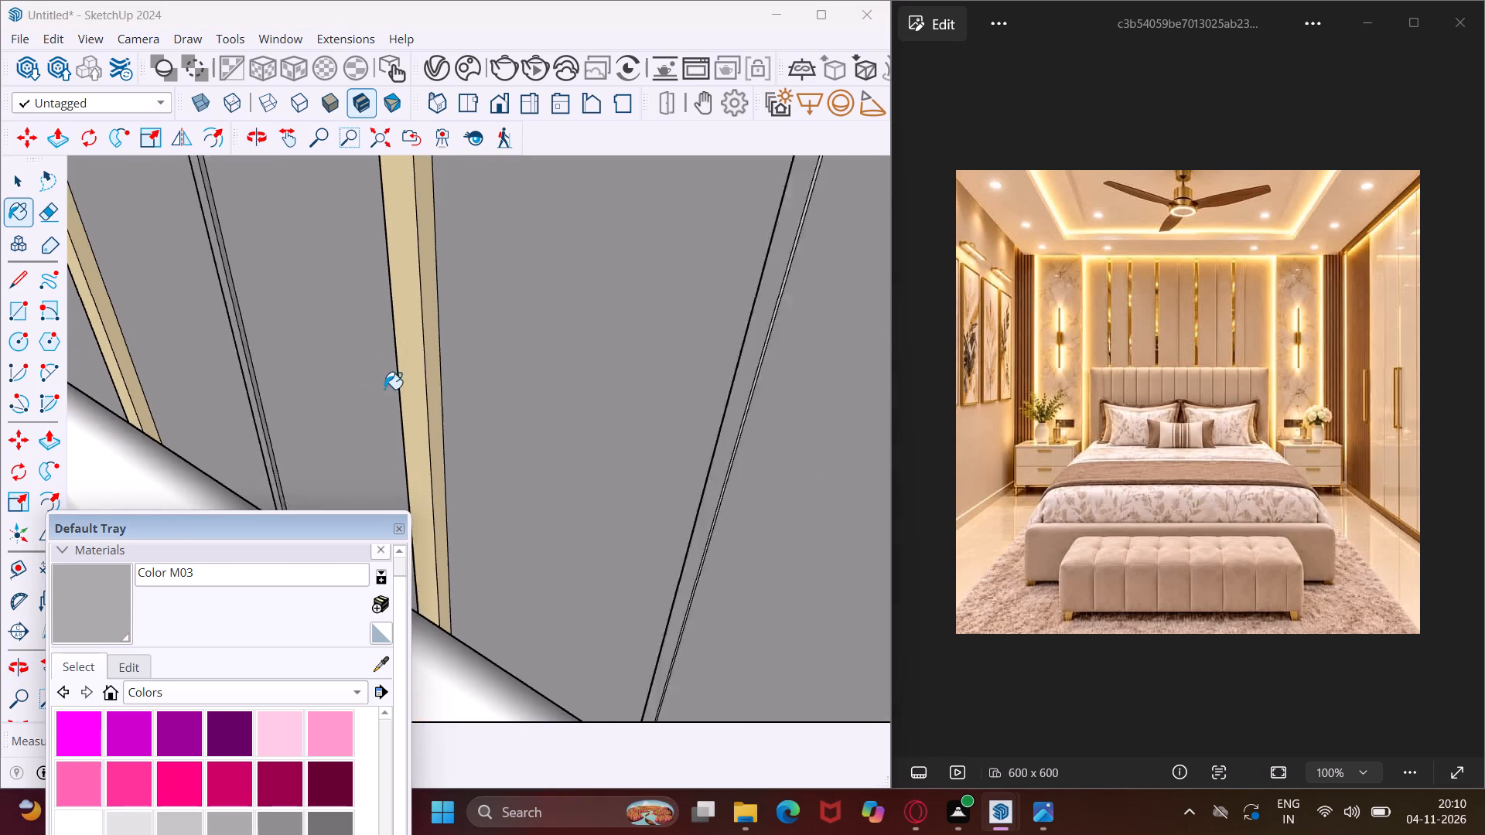
scroll(384, 389, "down", 1)
scroll(734, 404, "up", 10)
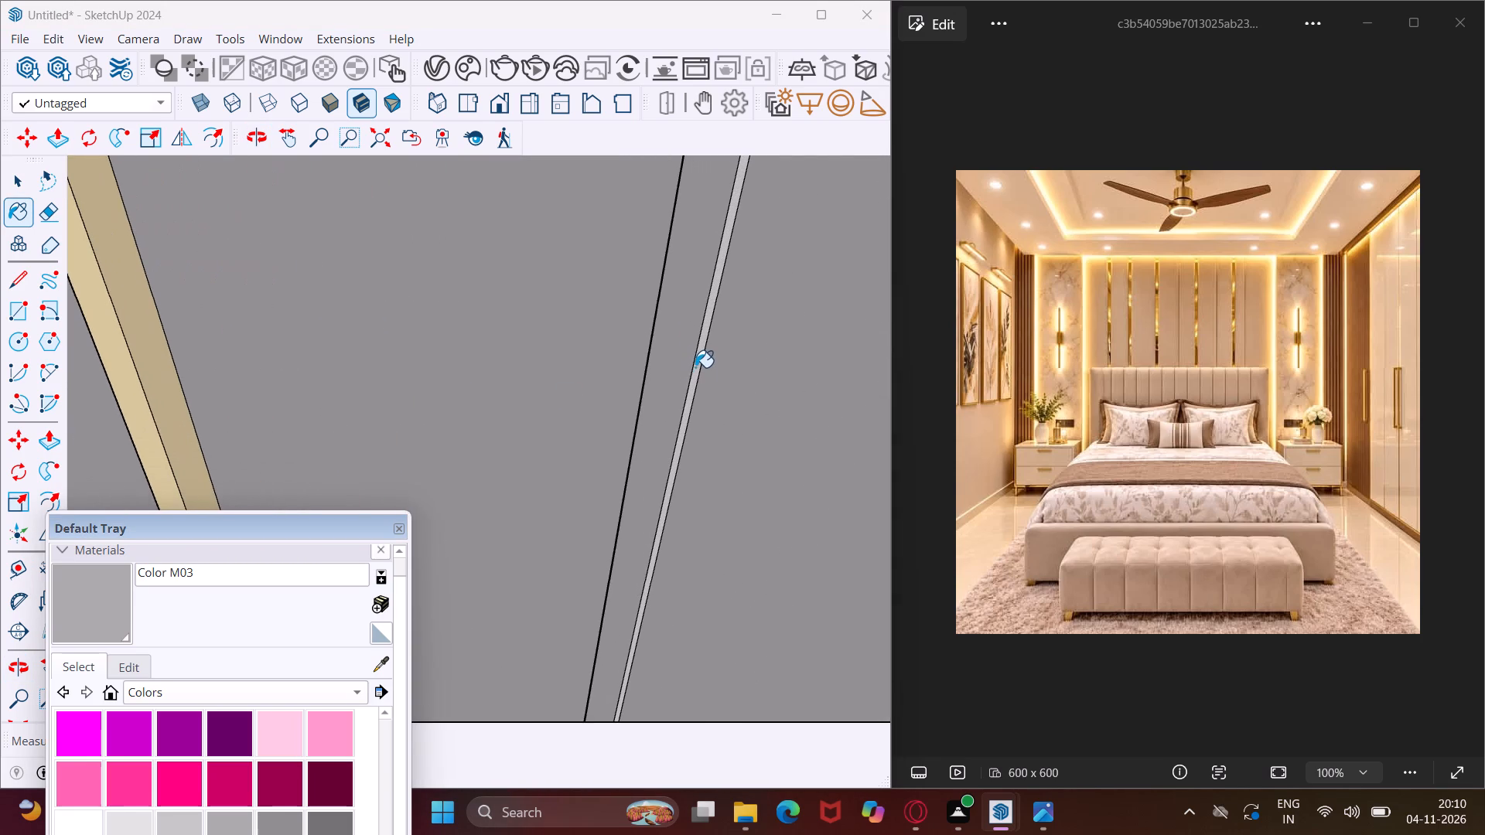
left_click(695, 366)
middle_click_drag(592, 360, 771, 358)
scroll(314, 472, "down", 6)
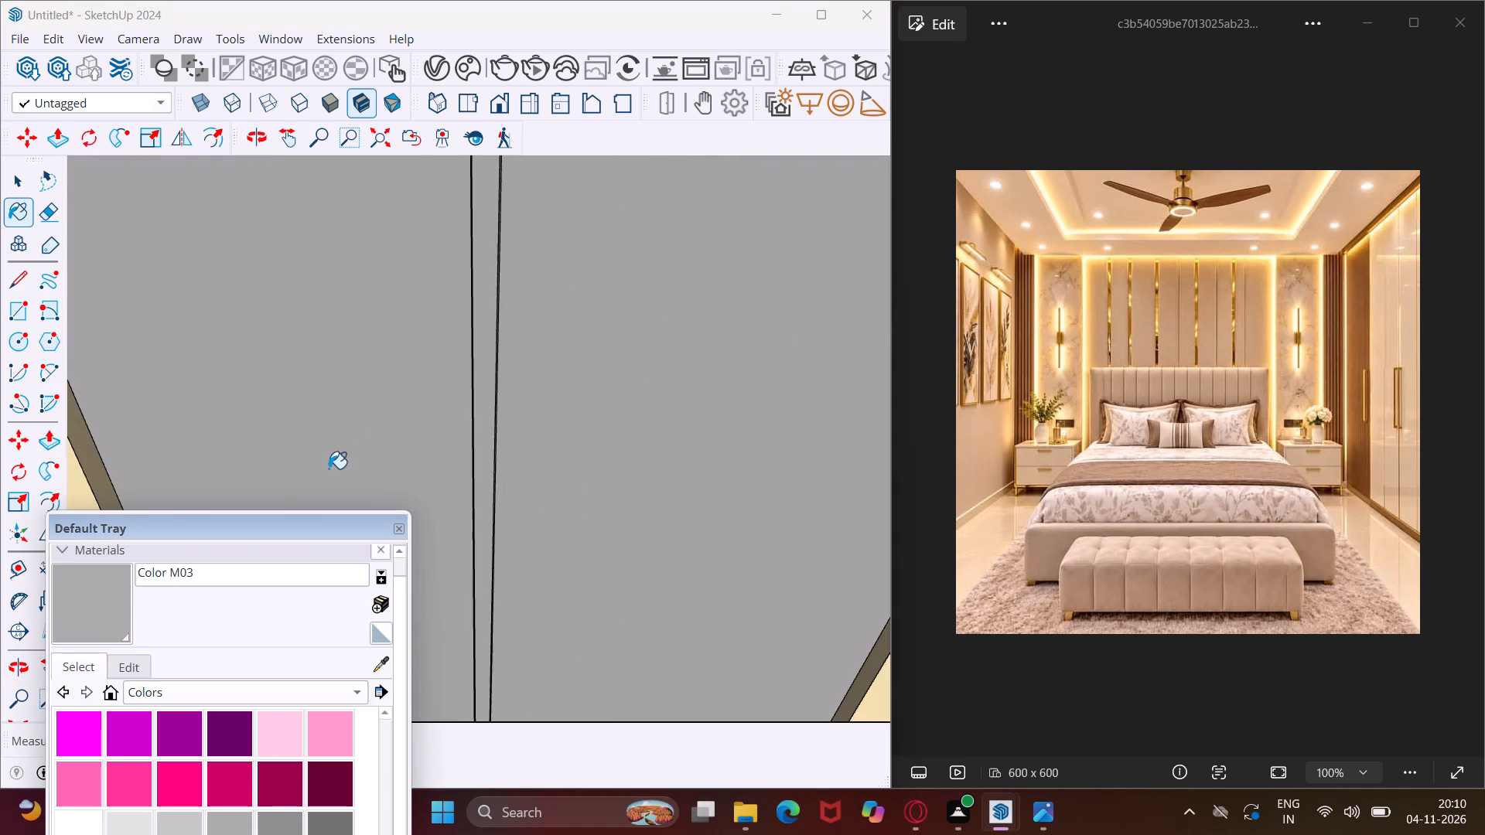
Paint the last two headboard wall panels beside the marble strip, including all groove faces between them, with Color M03.
scroll(331, 455, "down", 11)
scroll(406, 448, "down", 2)
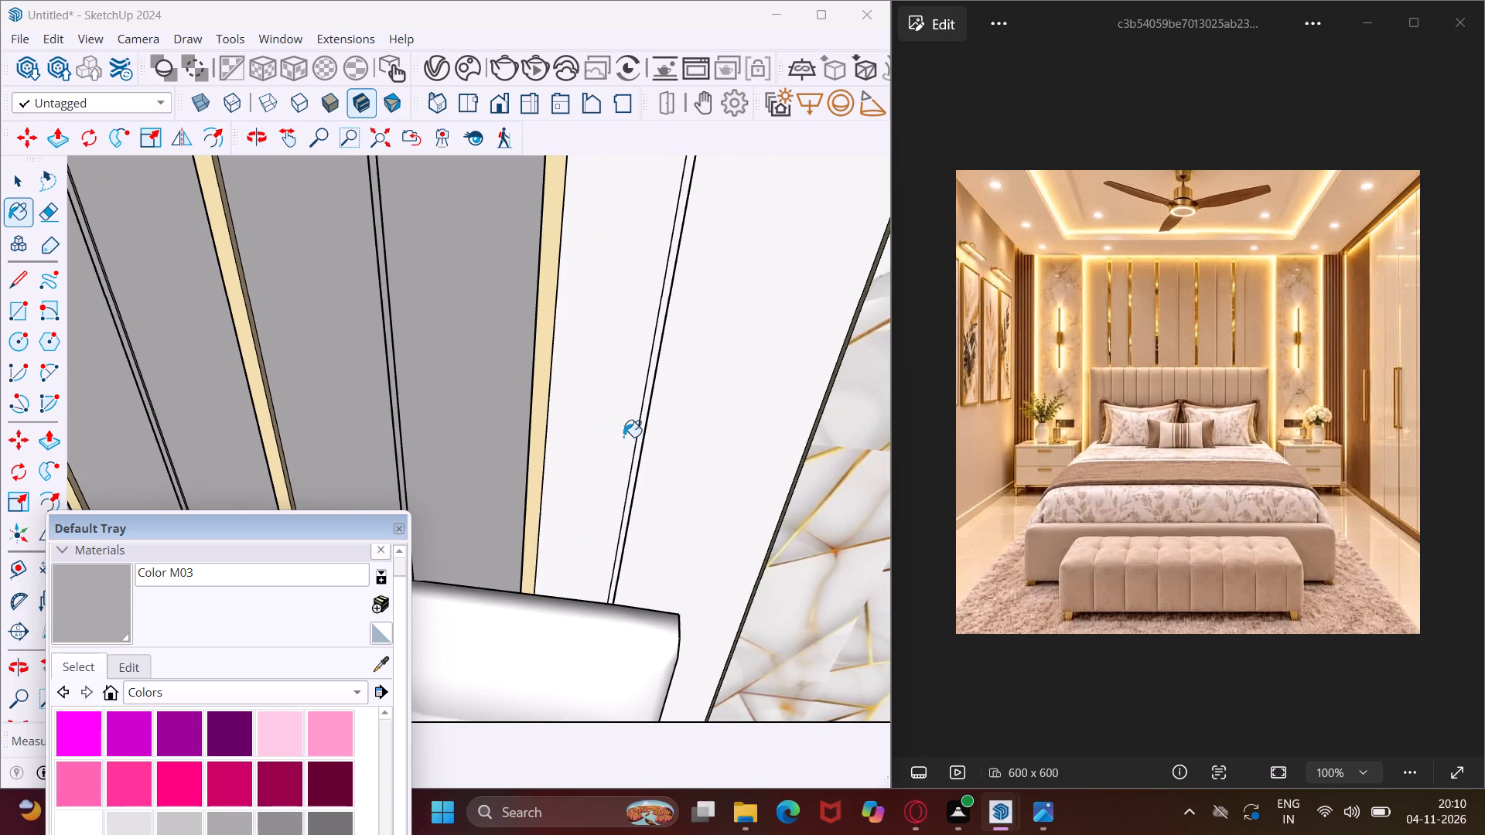
left_click(679, 431)
left_click(603, 434)
scroll(648, 420, "up", 6)
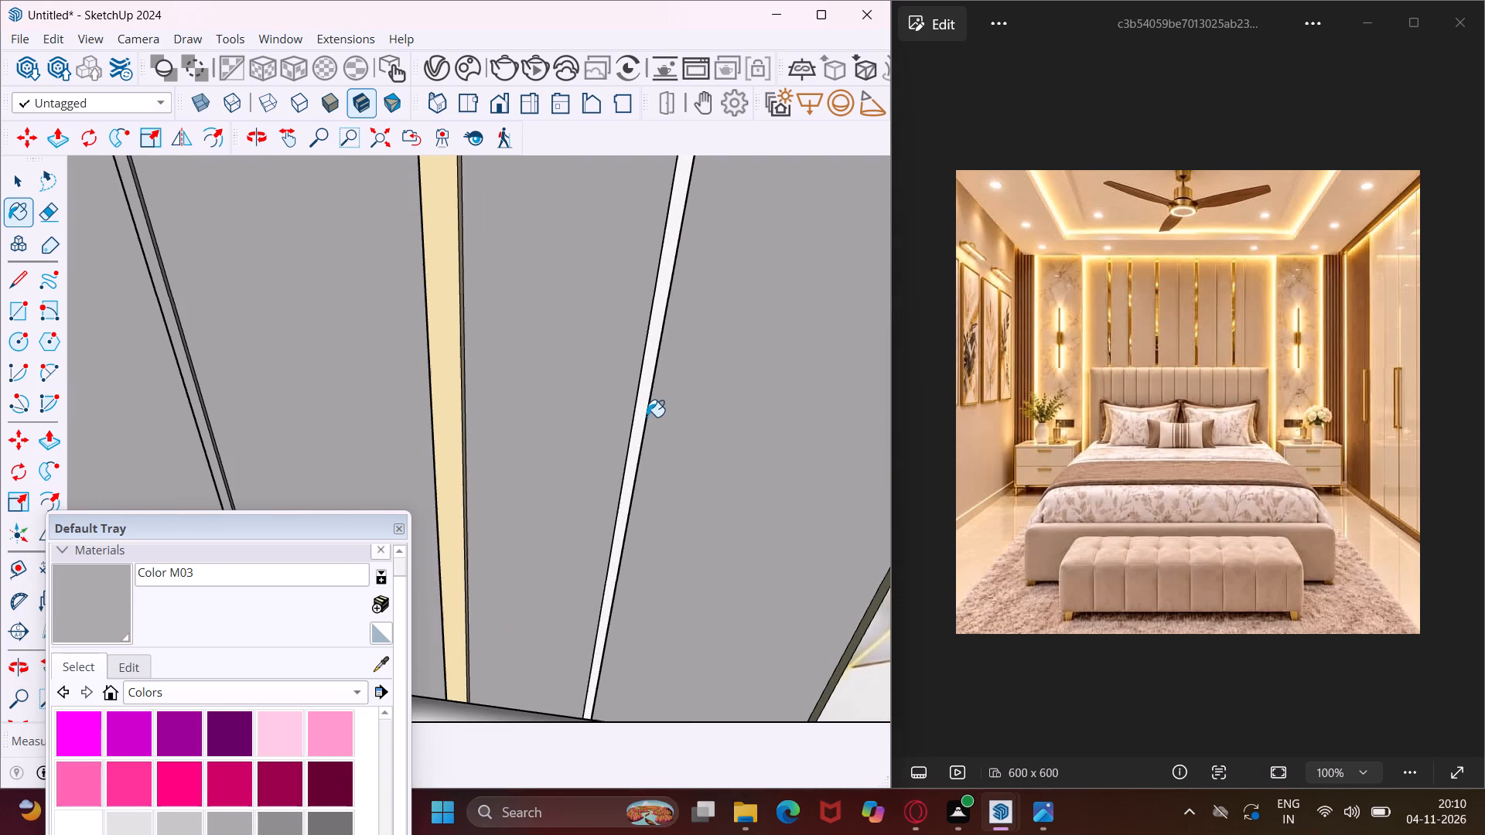
left_click(640, 411)
middle_click_drag(656, 411, 518, 430)
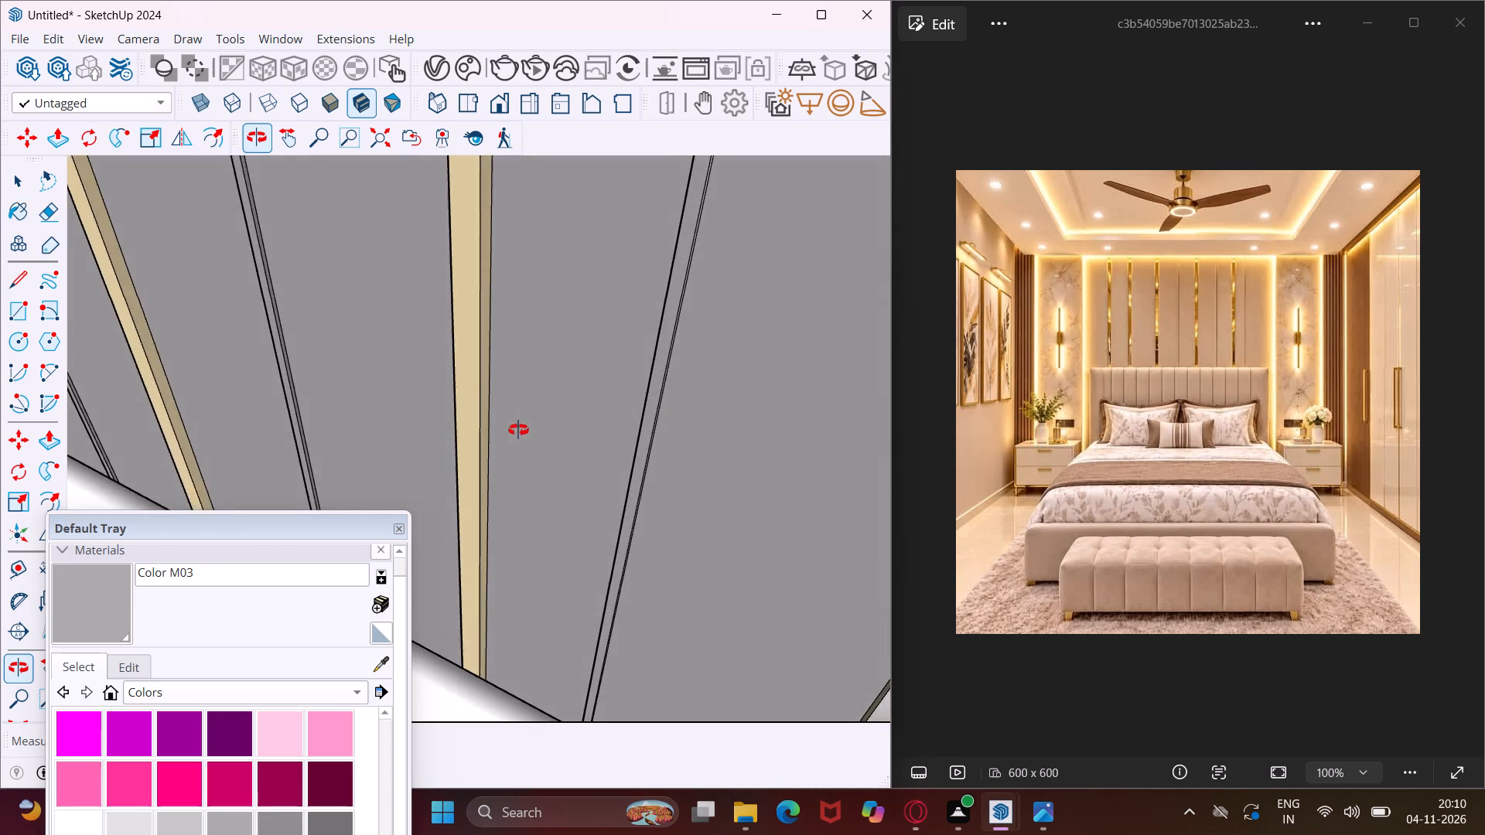
middle_click_drag(518, 430, 413, 429)
scroll(669, 398, "up", 6)
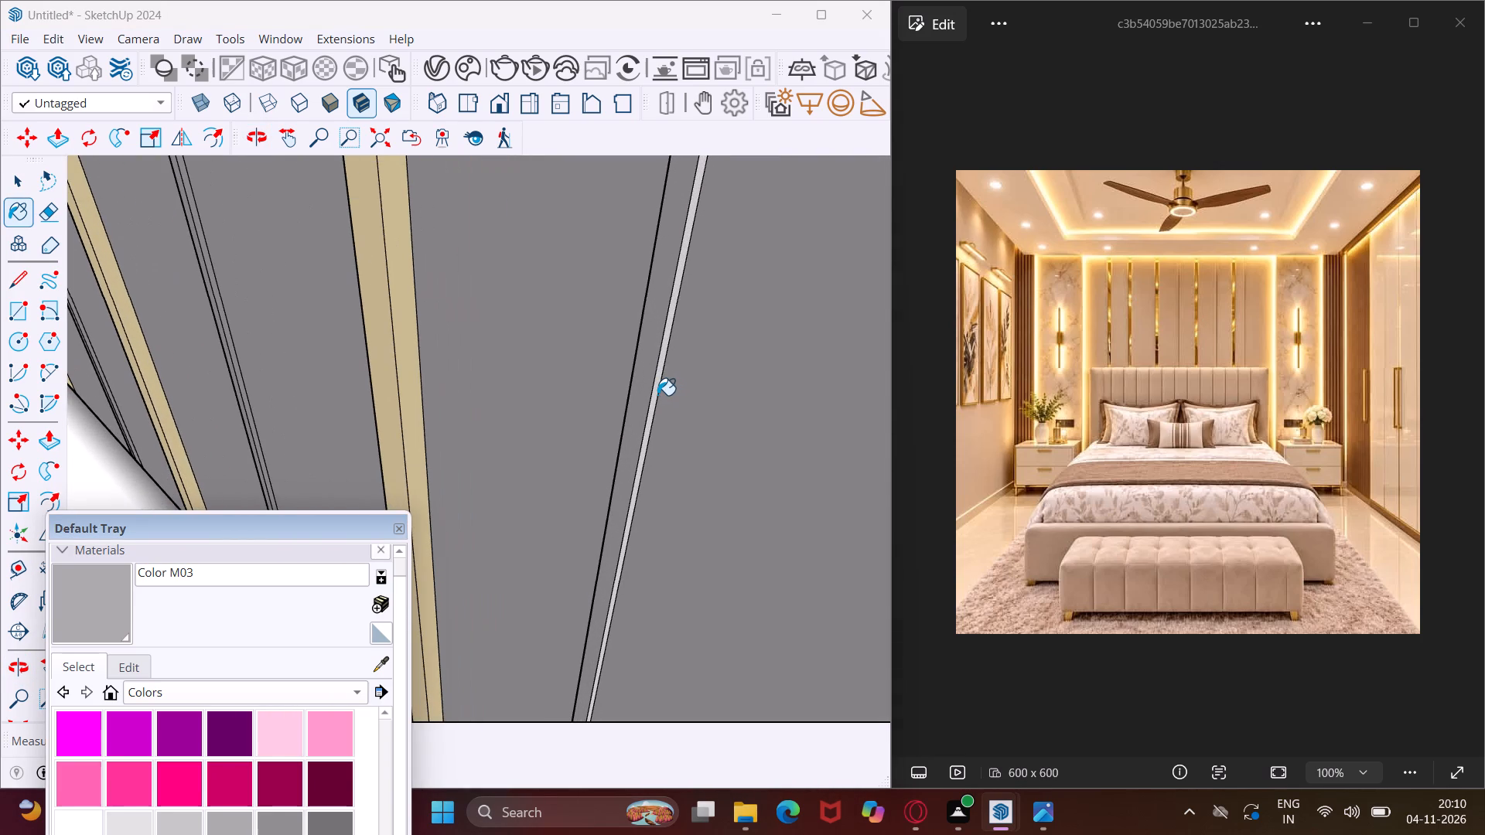
left_click(657, 395)
scroll(626, 390, "up", 1)
middle_click_drag(626, 390, 1063, 400)
scroll(517, 387, "up", 5)
left_click(555, 373)
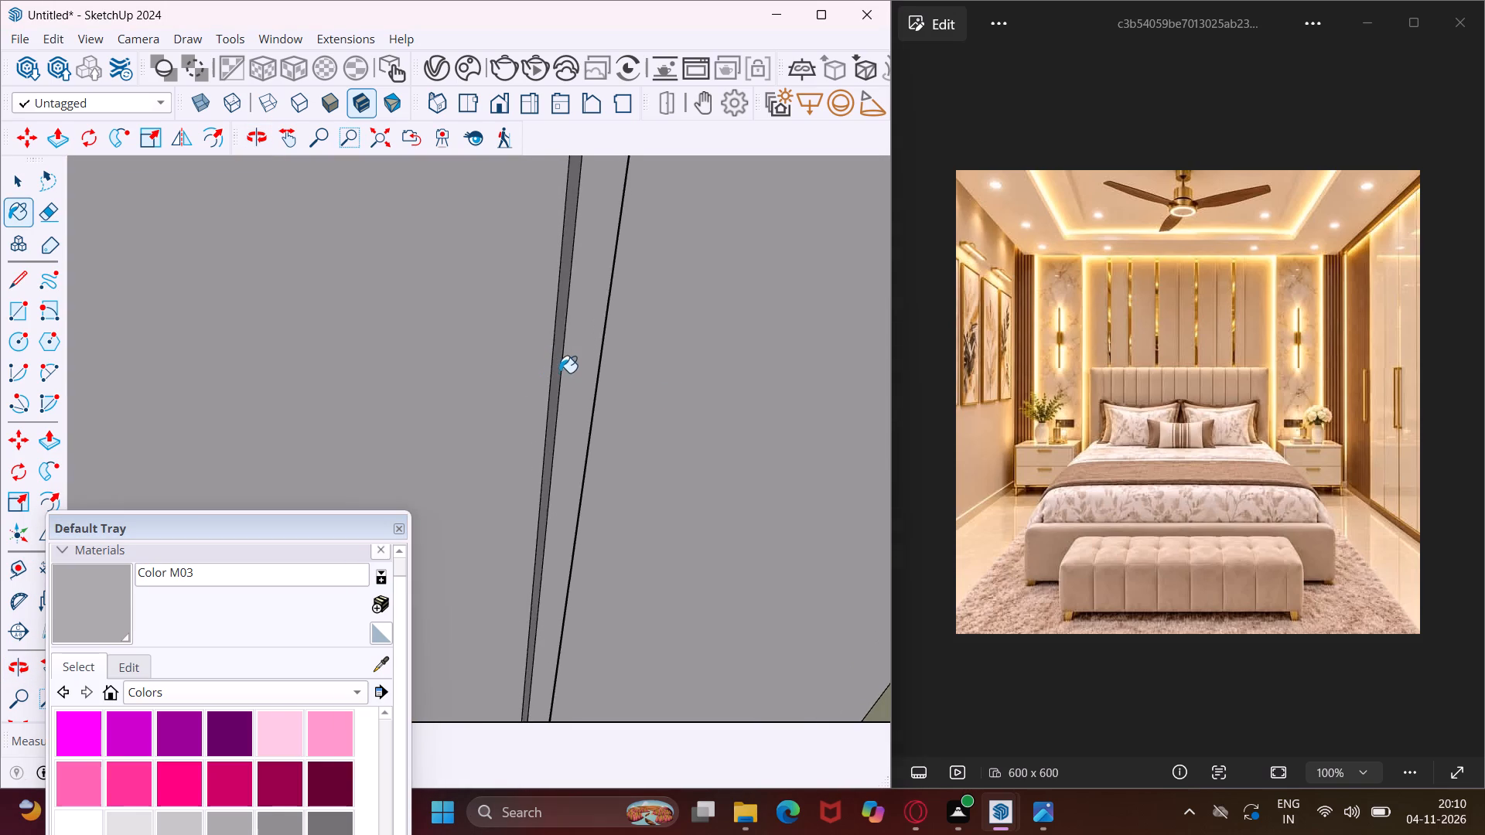
Paint the inner face of the side wall next to the wardrobe with Color M03.
scroll(579, 277, "down", 17)
scroll(504, 316, "down", 7)
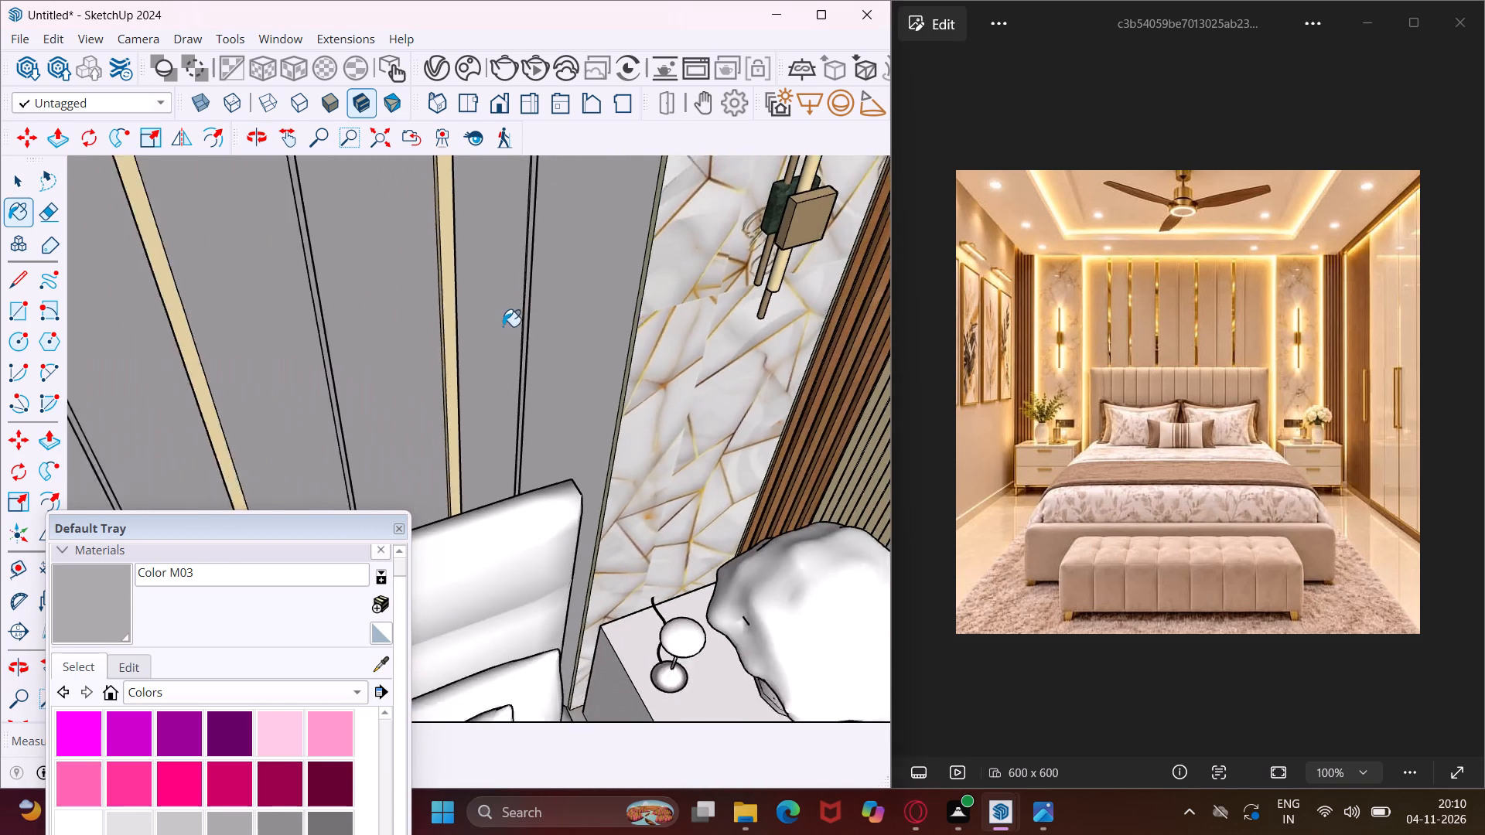
scroll(498, 323, "down", 5)
middle_click_drag(498, 324, 456, 101)
scroll(445, 171, "down", 11)
scroll(452, 243, "down", 18)
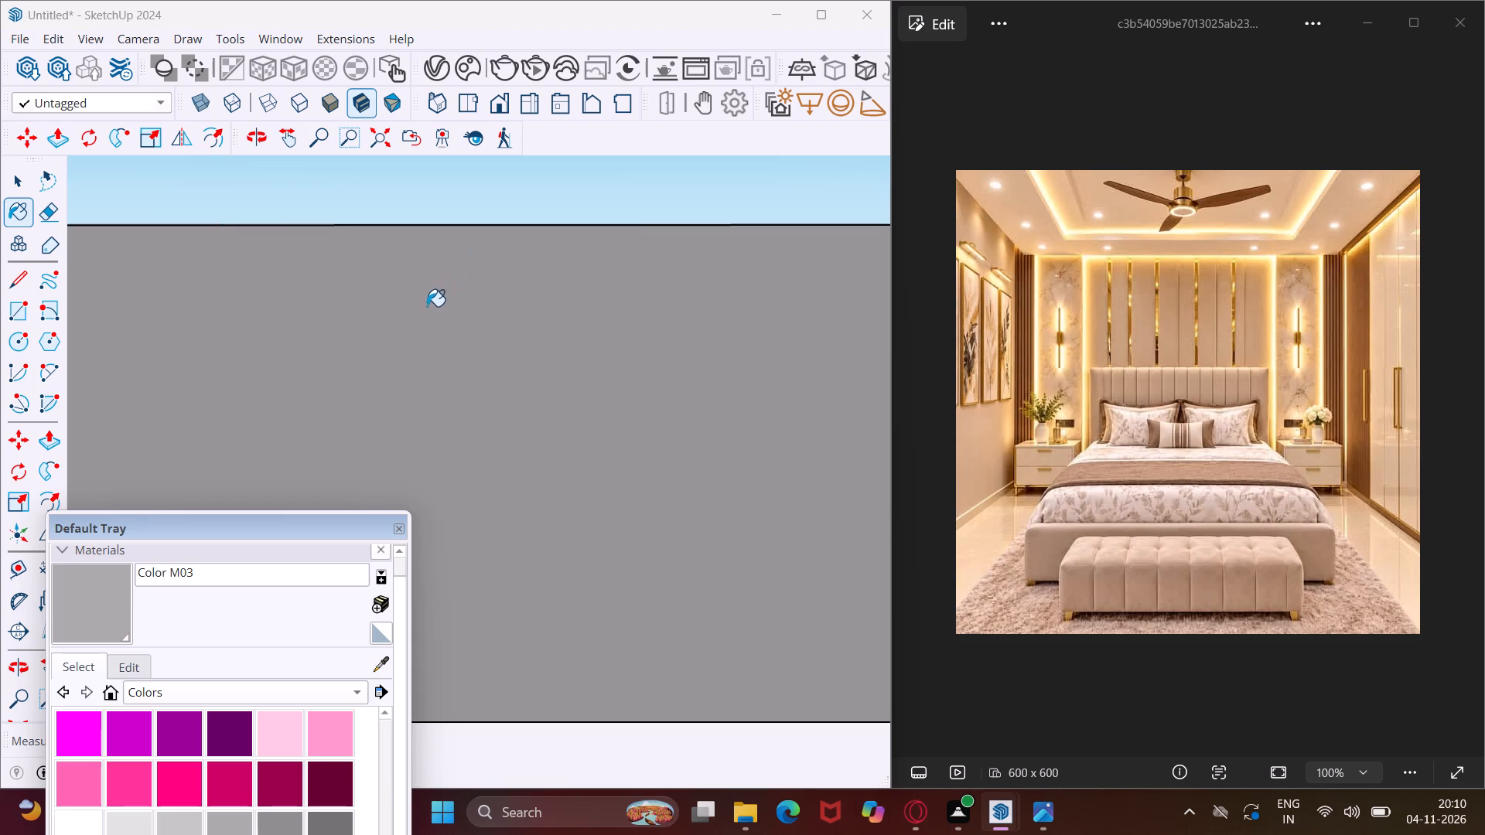
scroll(408, 315, "down", 13)
scroll(357, 356, "down", 16)
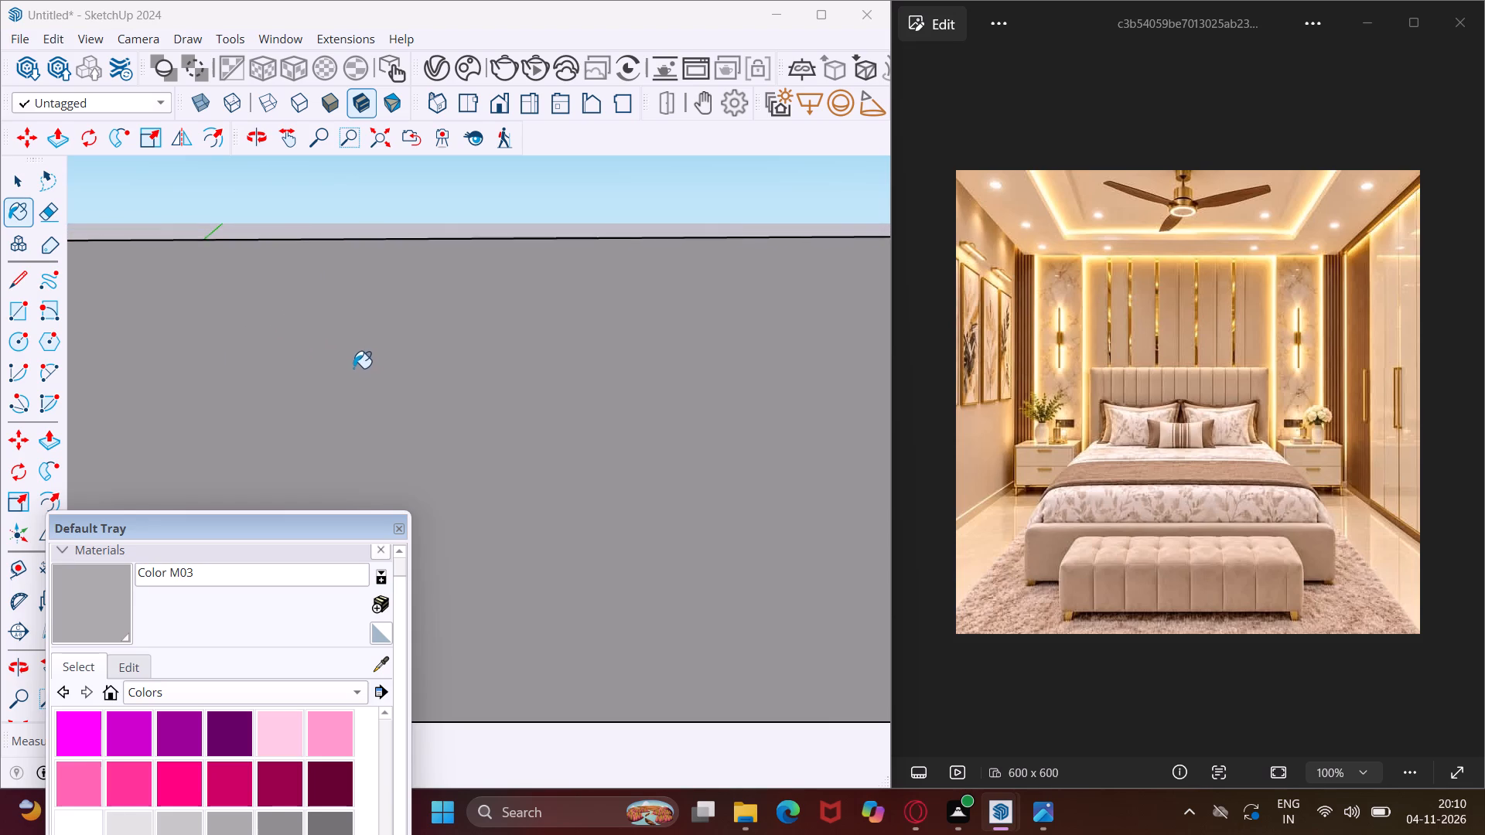
scroll(353, 368, "down", 18)
scroll(340, 356, "down", 13)
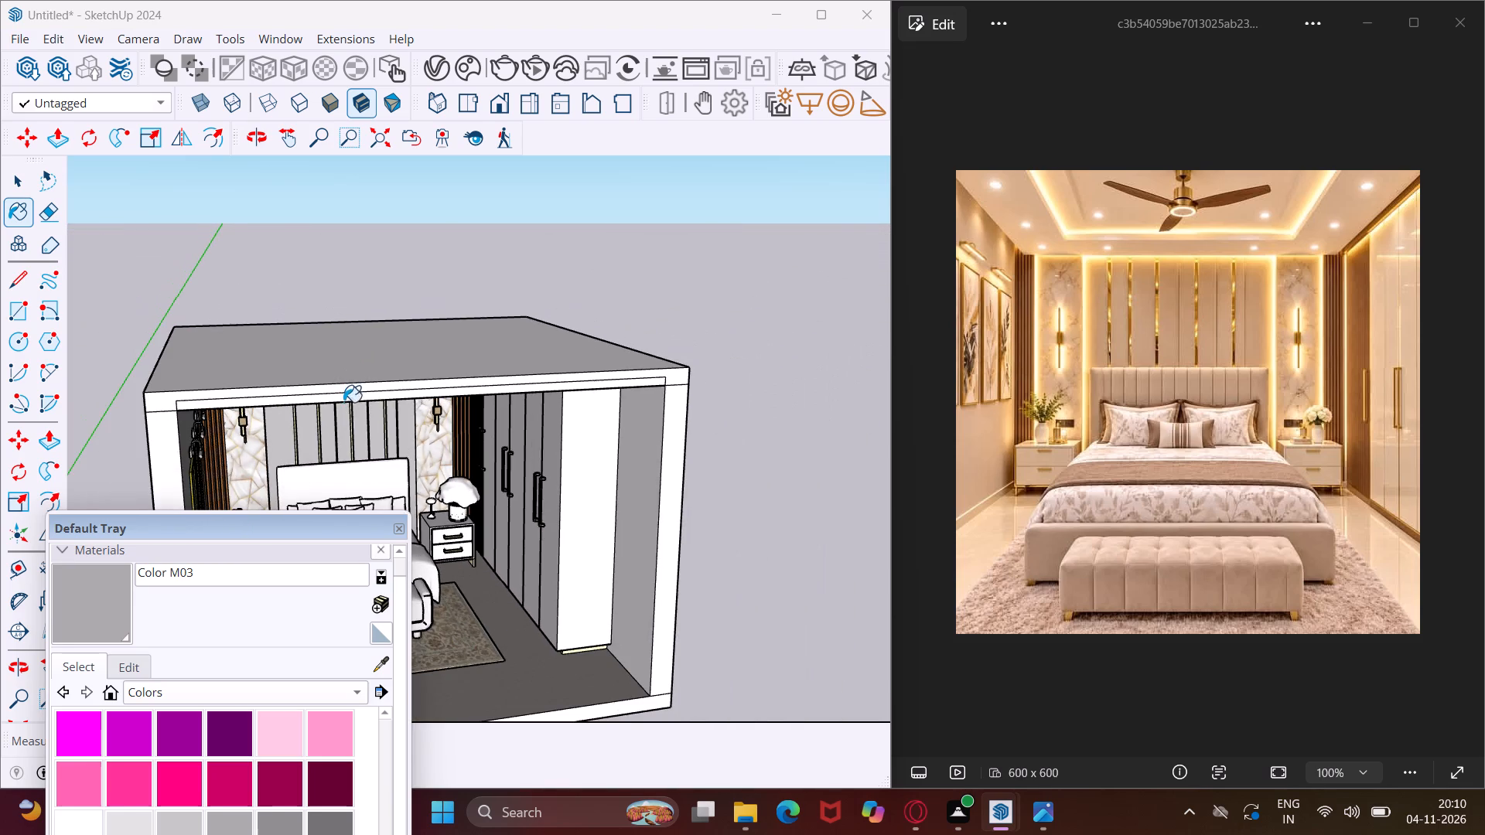
middle_click_drag(343, 402, 370, 245)
scroll(664, 347, "up", 4)
left_click(638, 339)
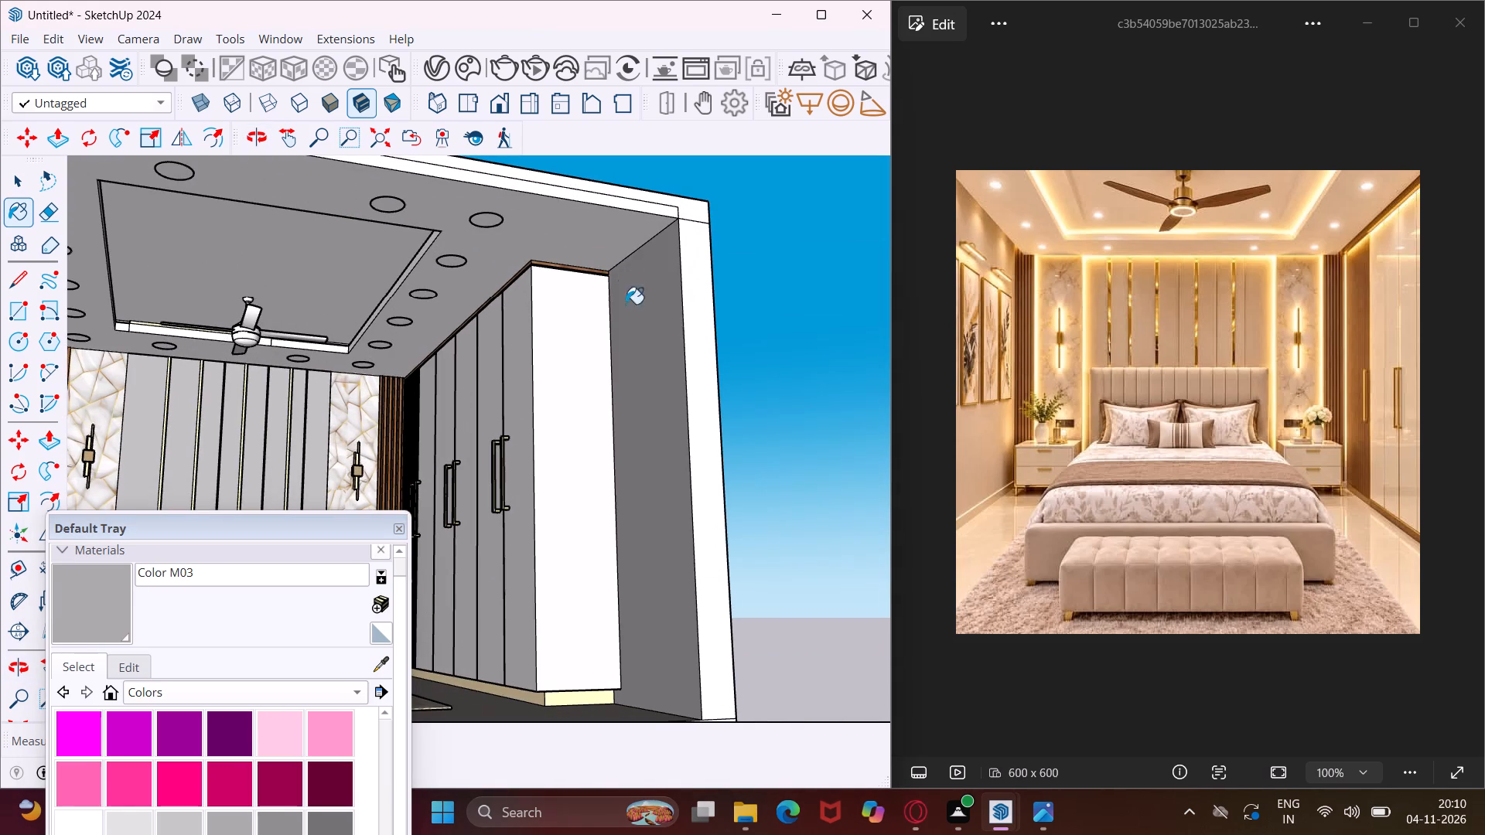
Paint the false ceiling around the downlights and its recessed centre panel with Color M03.
left_click(603, 236)
scroll(396, 277, "up", 3)
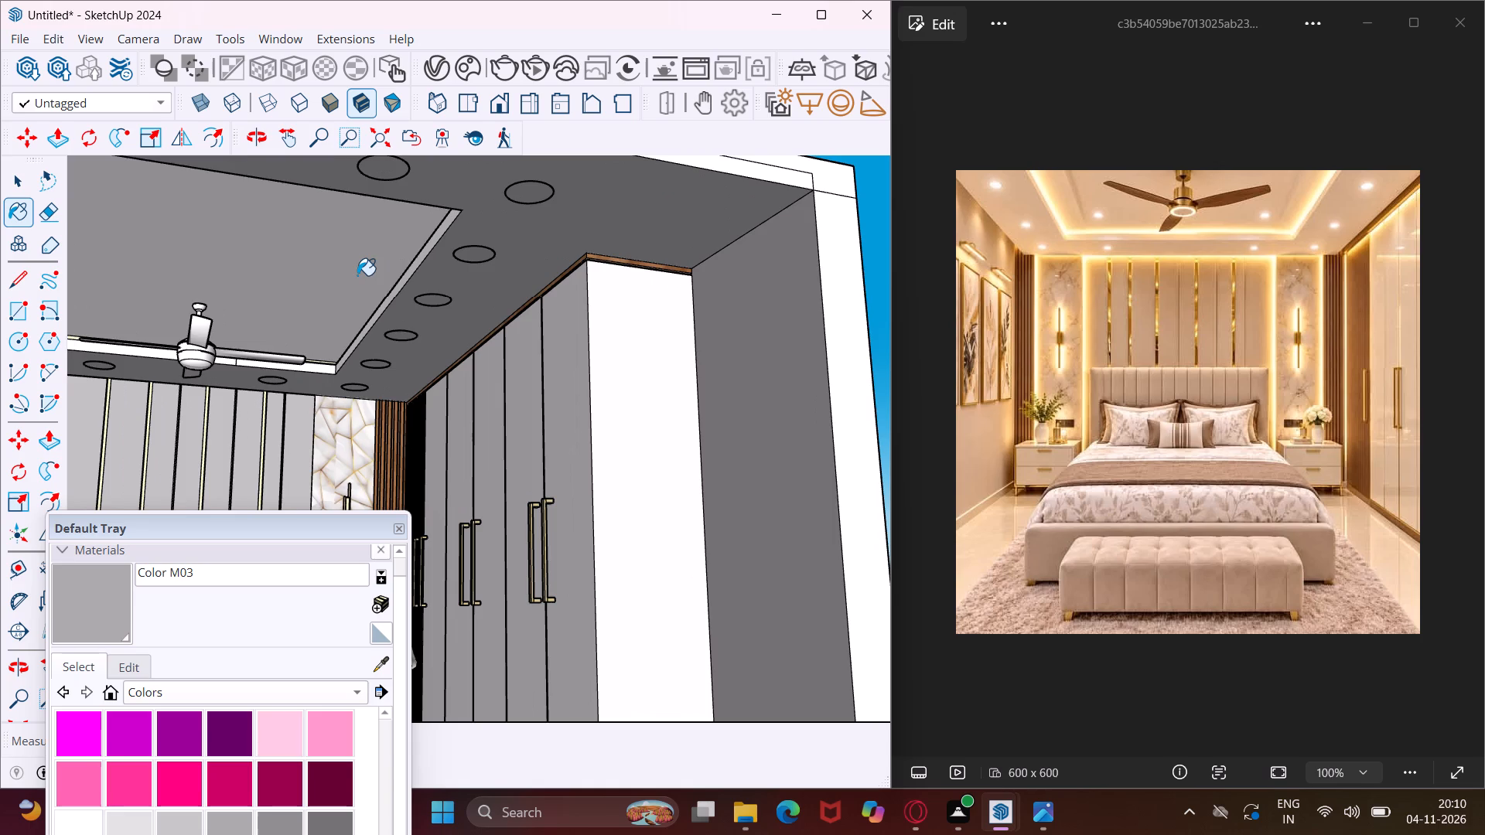
left_click(357, 275)
Paint the vertical edge faces of the ceiling recess on the wardrobe, headboard and picture-wall sides with Color M03, and leave the Paint Bucket.
scroll(389, 286, "up", 7)
left_click(424, 270)
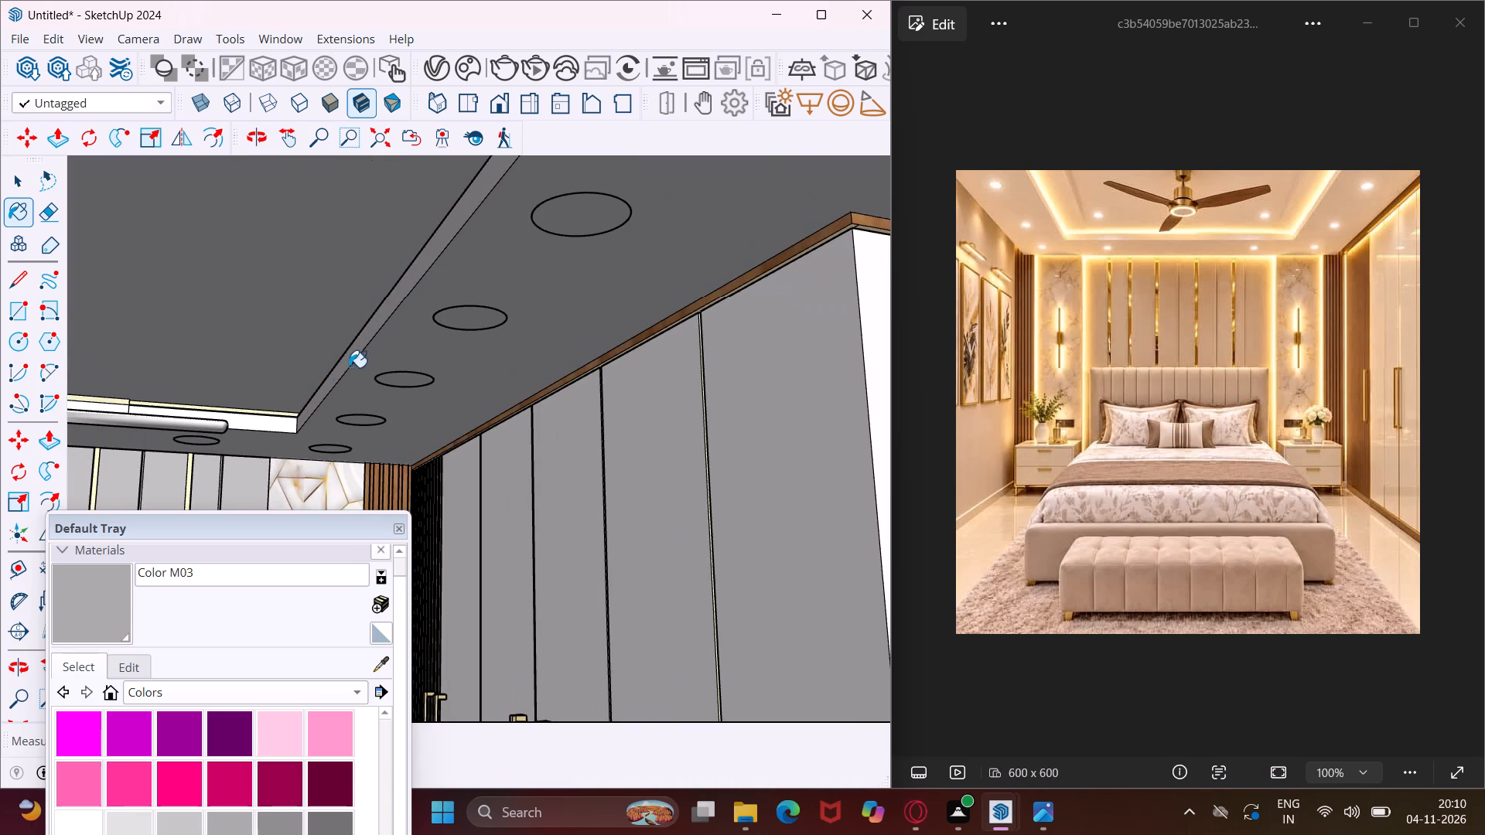
scroll(292, 428, "up", 4)
left_click(273, 427)
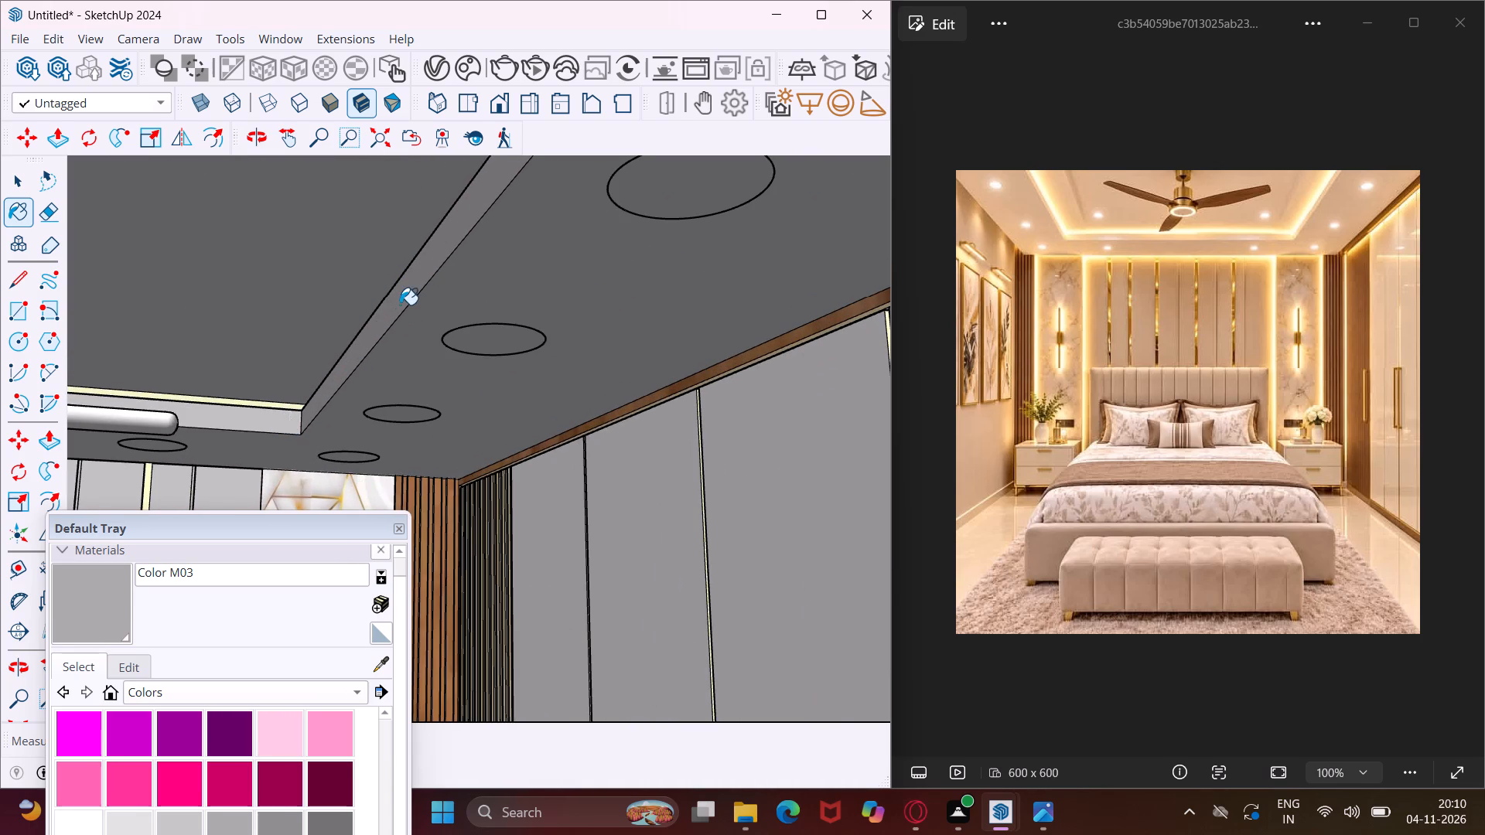
scroll(403, 300, "down", 17)
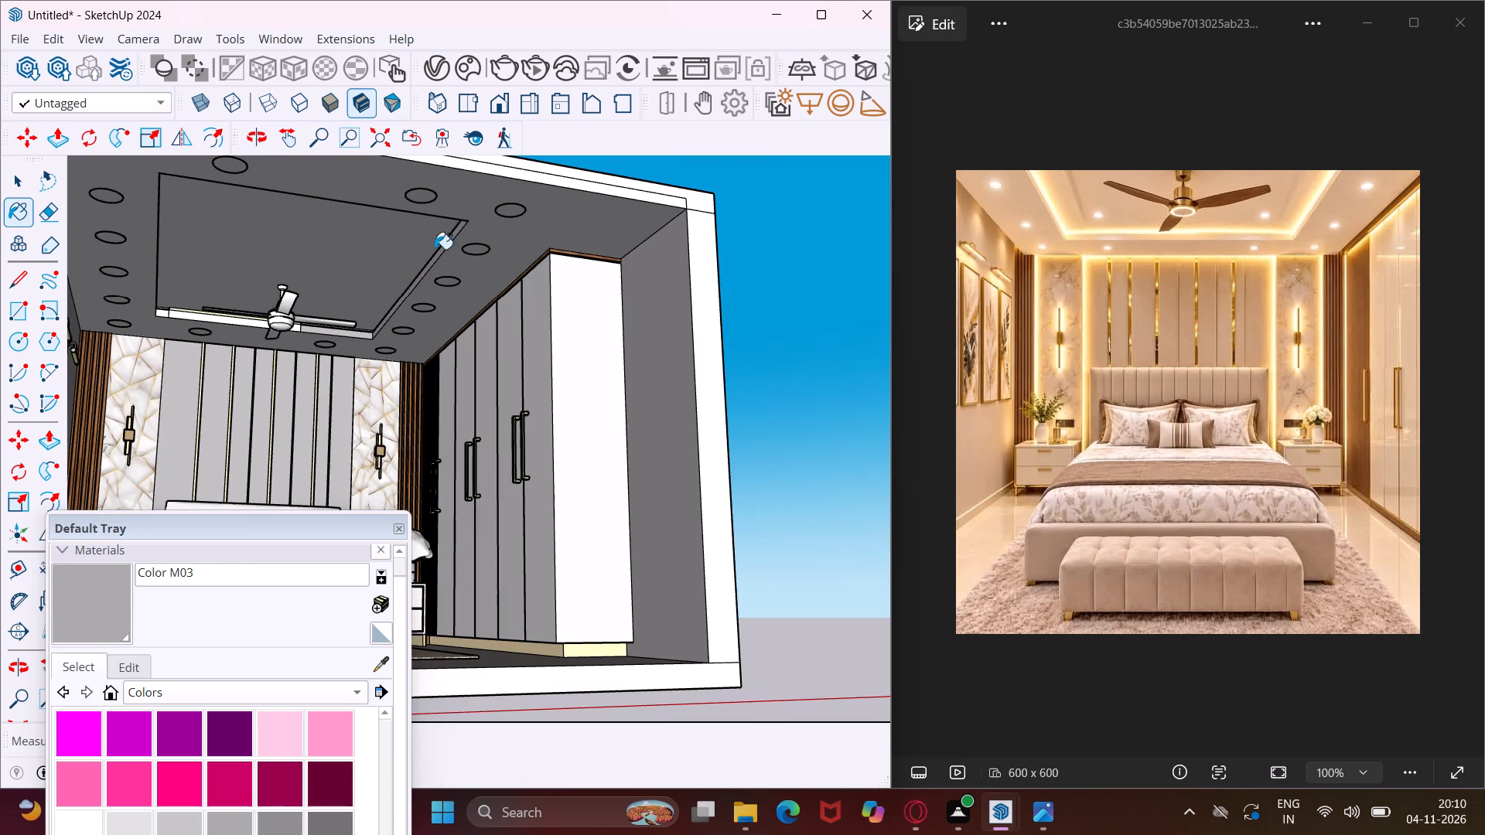
scroll(455, 236, "down", 5)
middle_click_drag(449, 243, 290, 308)
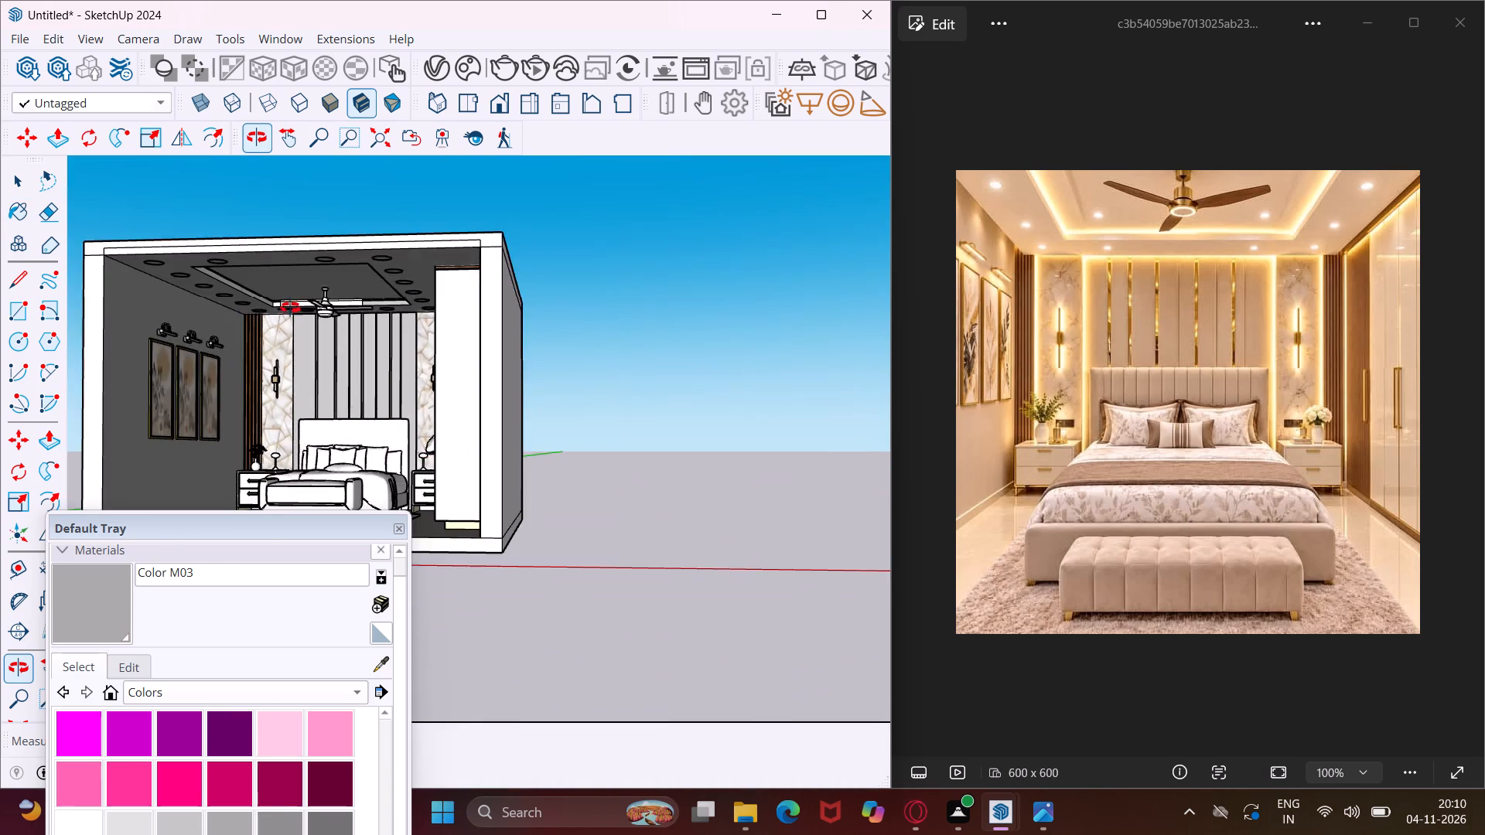
middle_click_drag(290, 308, 155, 343)
scroll(182, 302, "up", 15)
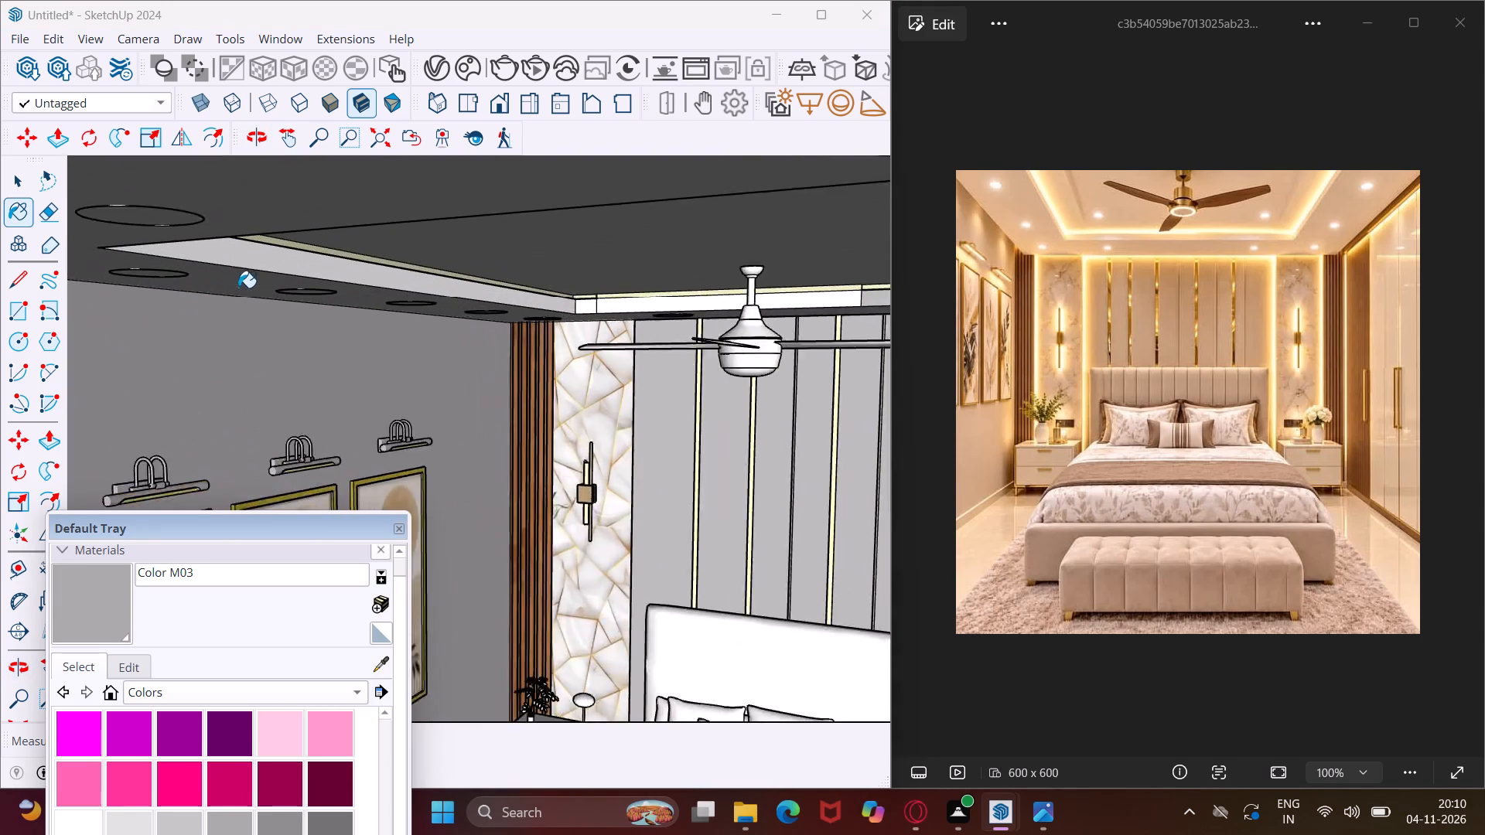
scroll(238, 288, "up", 3)
left_click(268, 250)
scroll(609, 278, "up", 4)
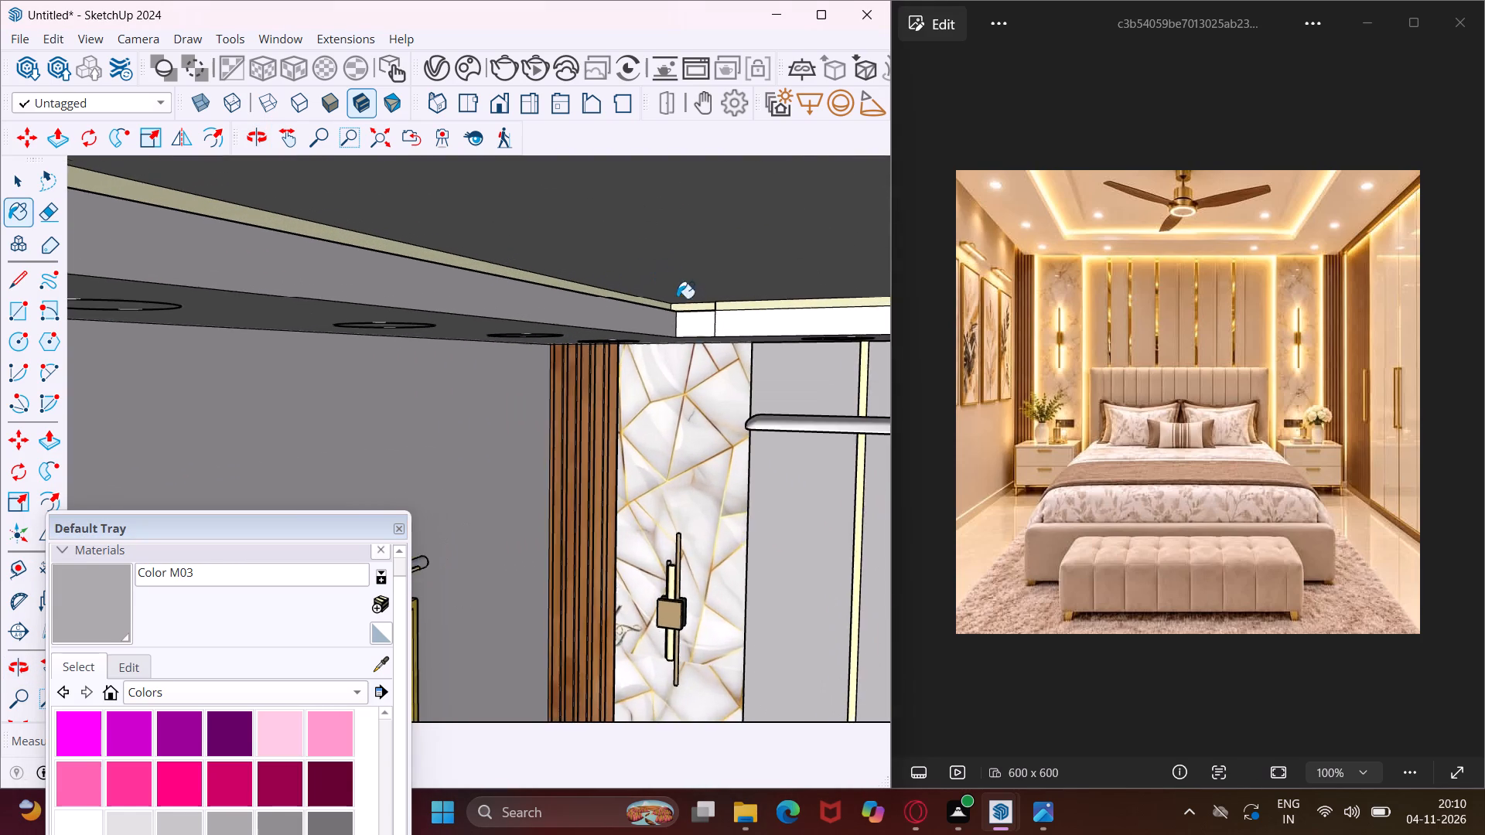
scroll(691, 319, "up", 3)
left_click(702, 332)
left_click(743, 330)
scroll(635, 316, "down", 6)
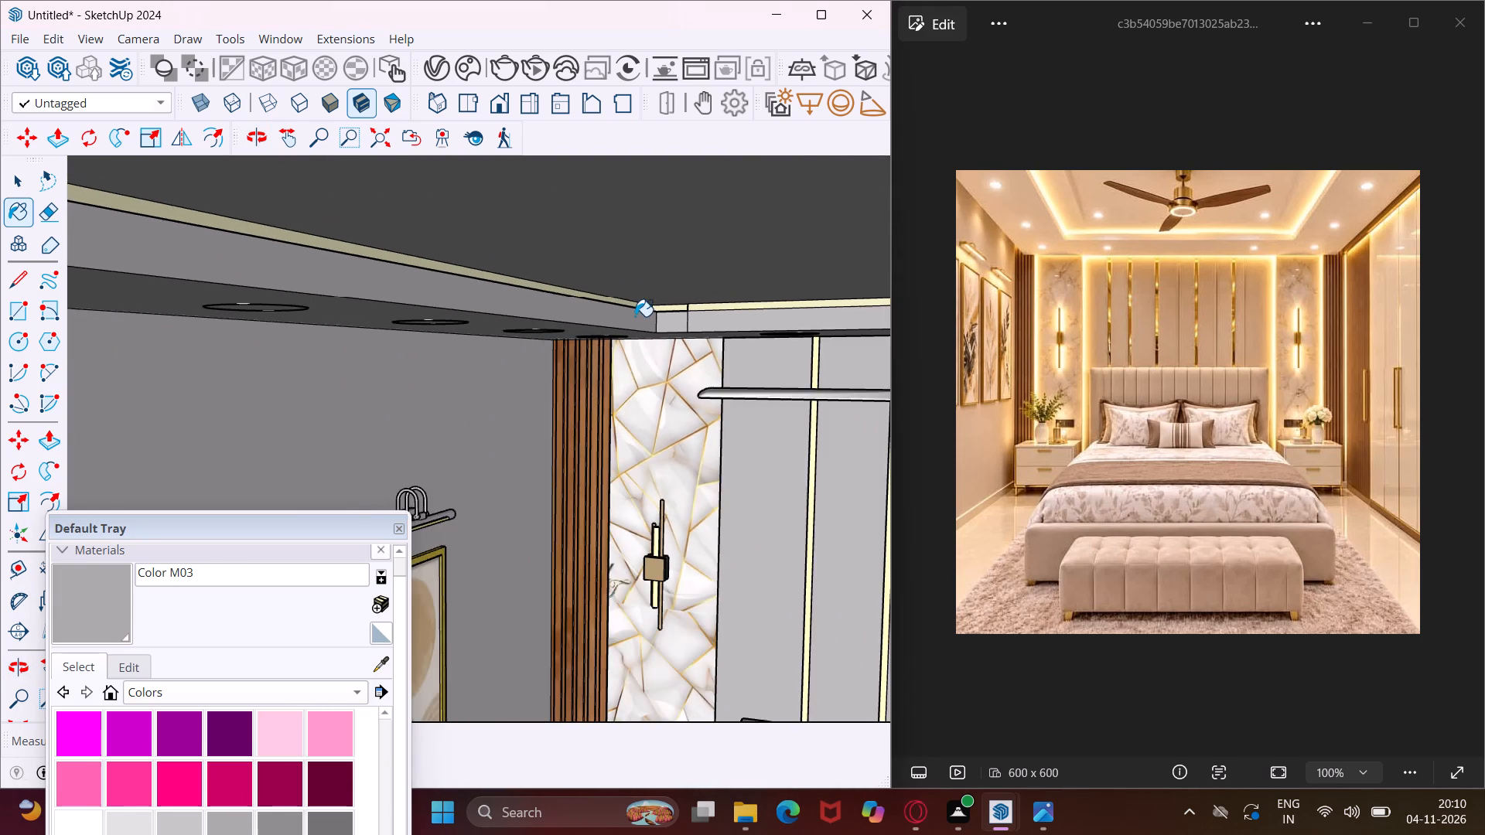
scroll(635, 316, "down", 11)
middle_click_drag(668, 305, 613, 296)
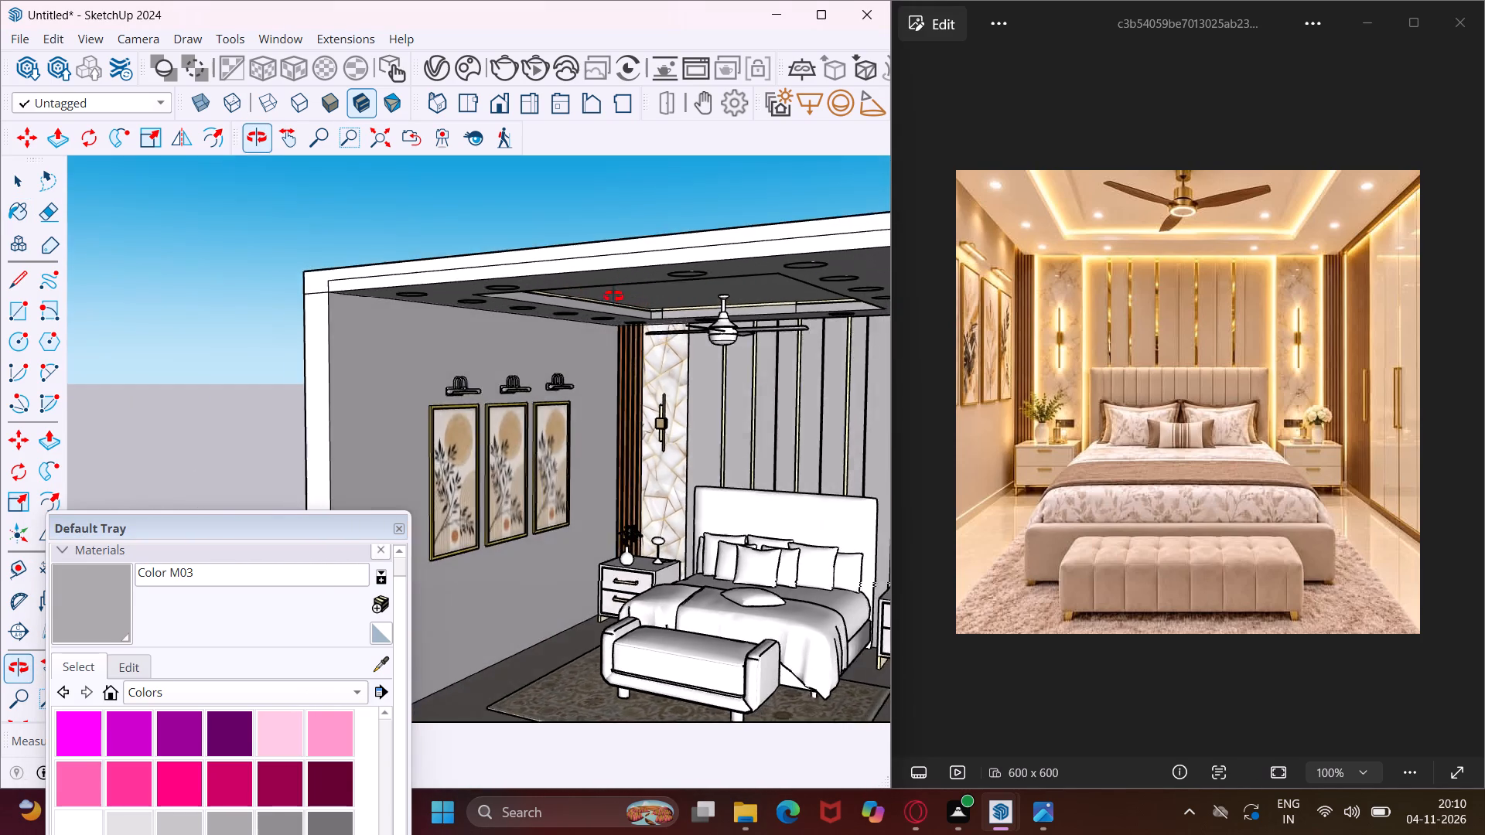
middle_click_drag(613, 296, 435, 302)
scroll(515, 205, "down", 9)
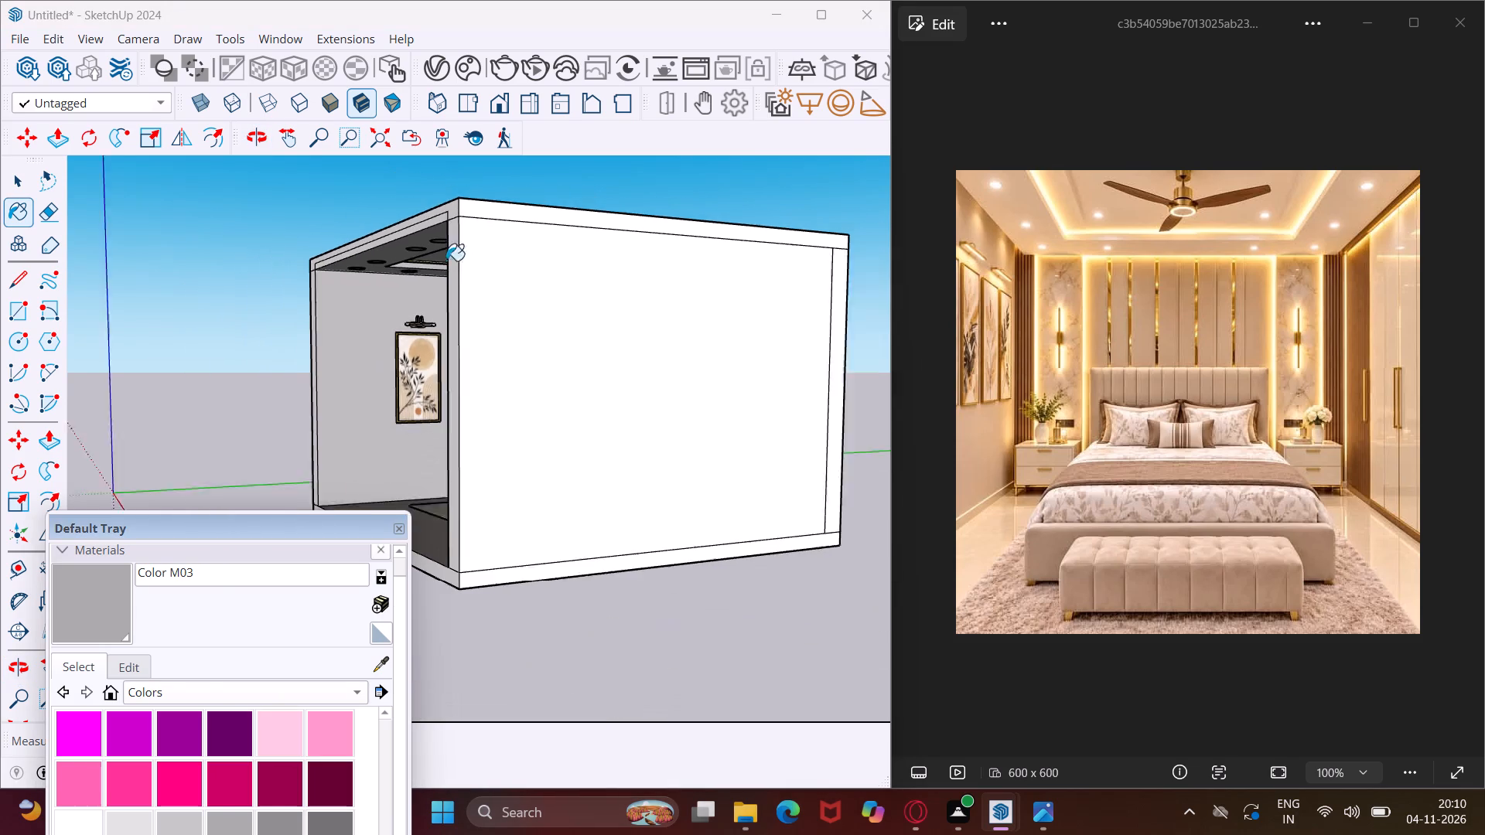
scroll(446, 261, "down", 2)
middle_click_drag(385, 297, 728, 312)
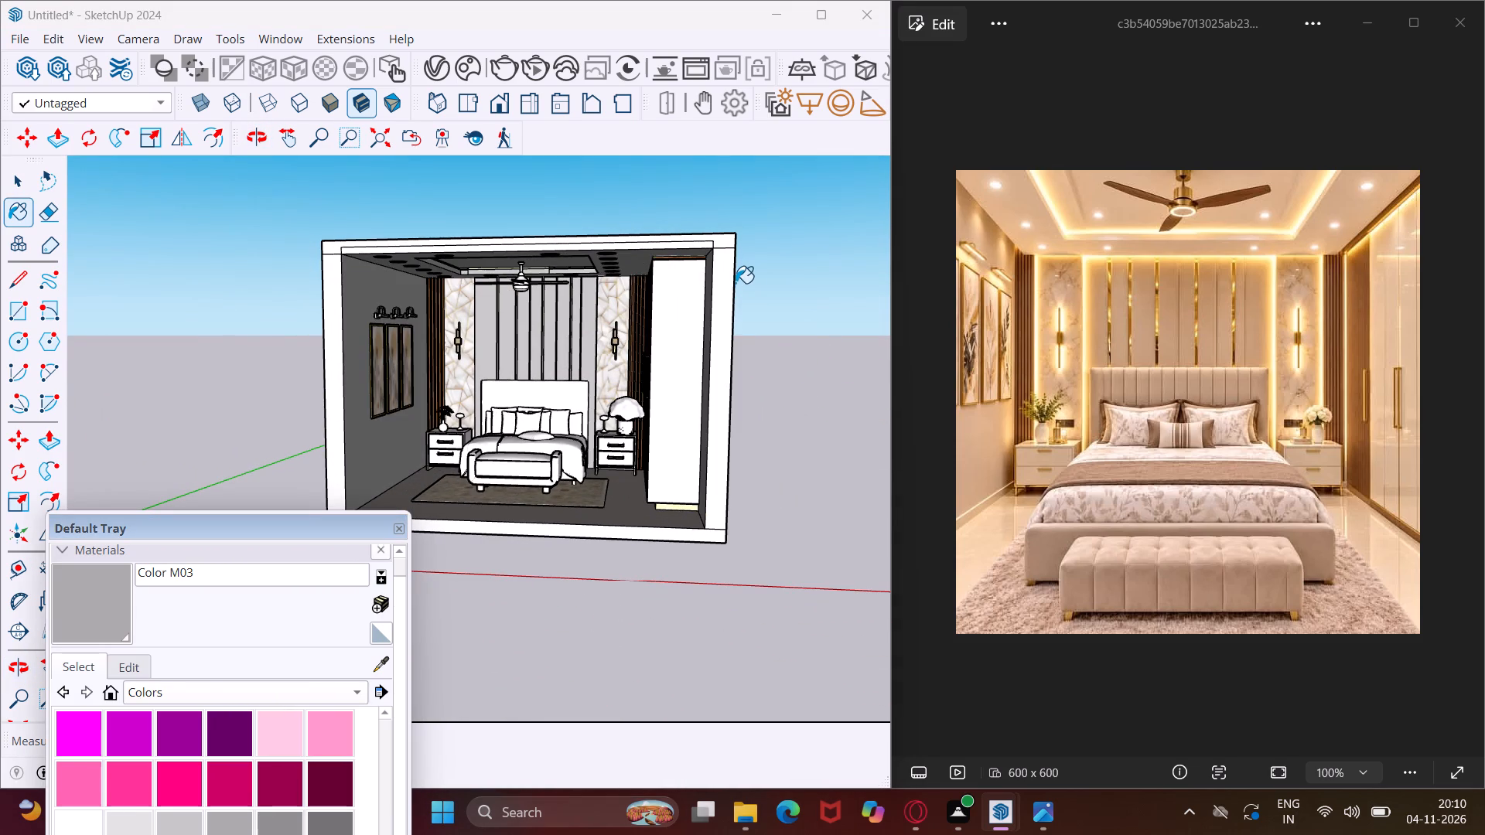
key("Escape")
key("space")
Push/Pull the front face of the floor slab outward to extend the floor well beyond the room's open side.
scroll(568, 240, "down", 6)
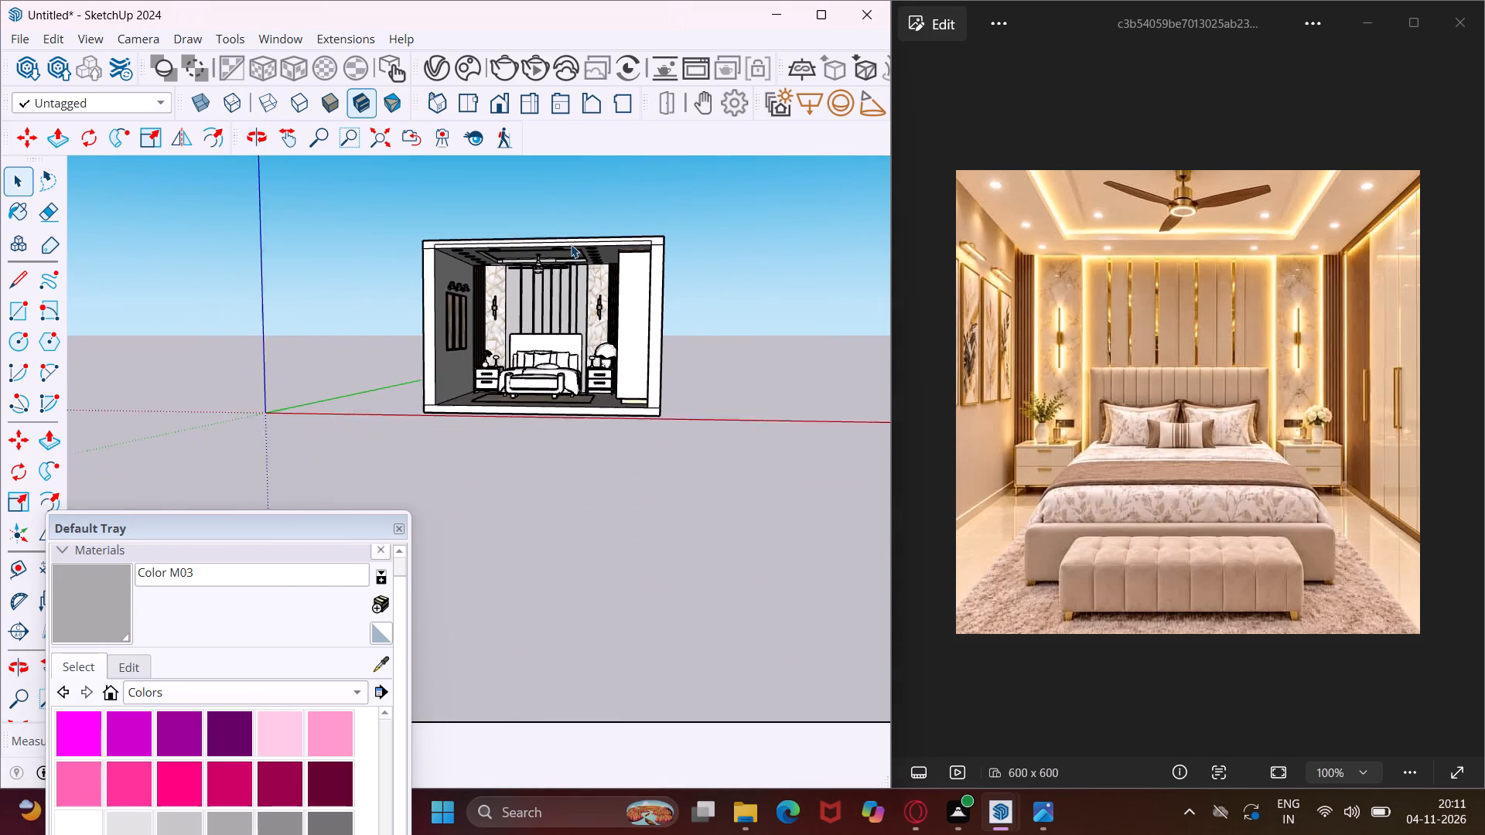
scroll(571, 244, "down", 1)
middle_click_drag(555, 293, 620, 396)
scroll(541, 453, "up", 2)
scroll(464, 443, "up", 3)
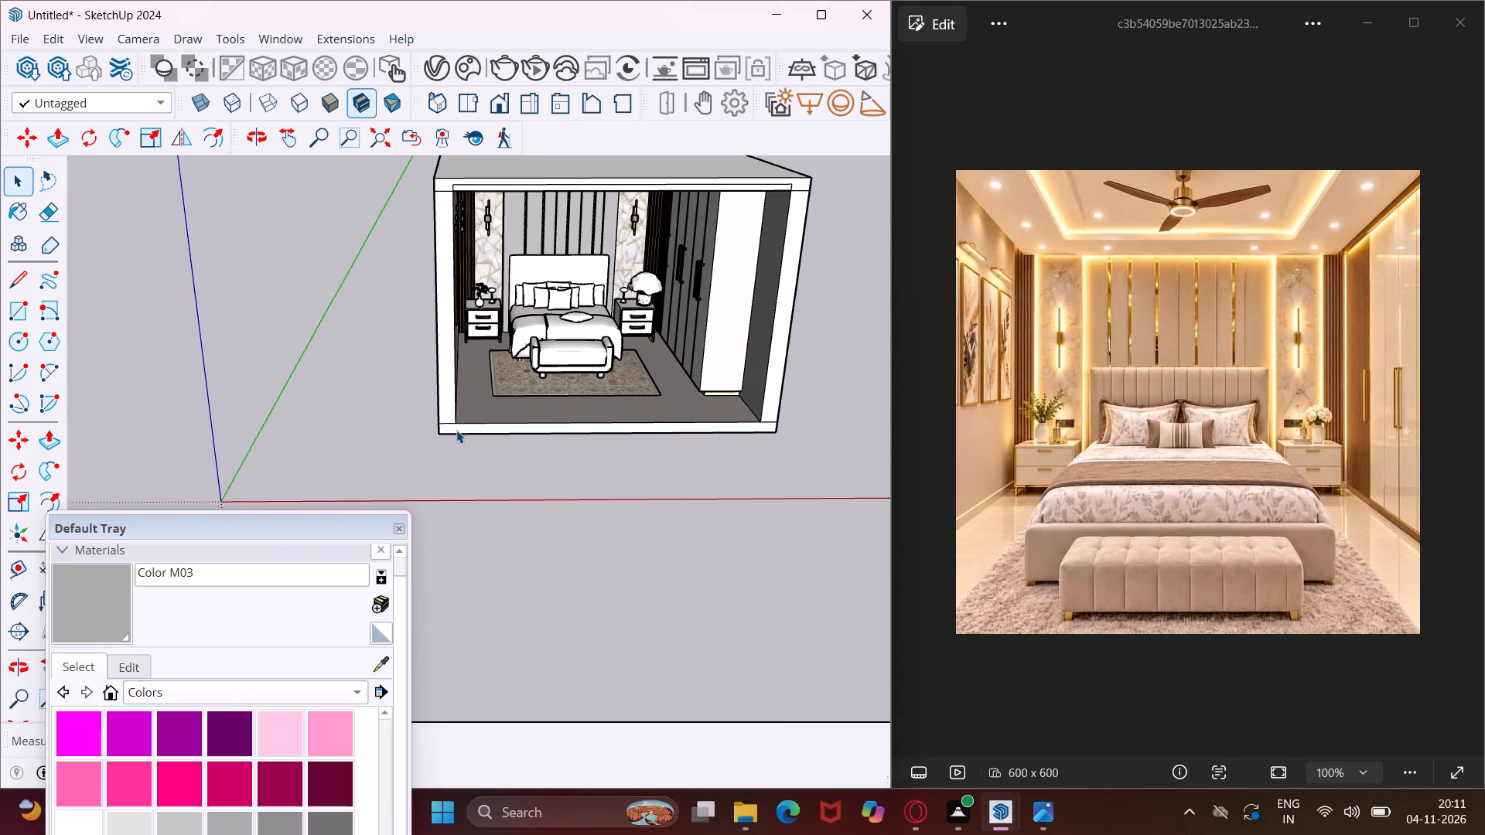
left_click(456, 430)
key("p")
left_click(456, 430)
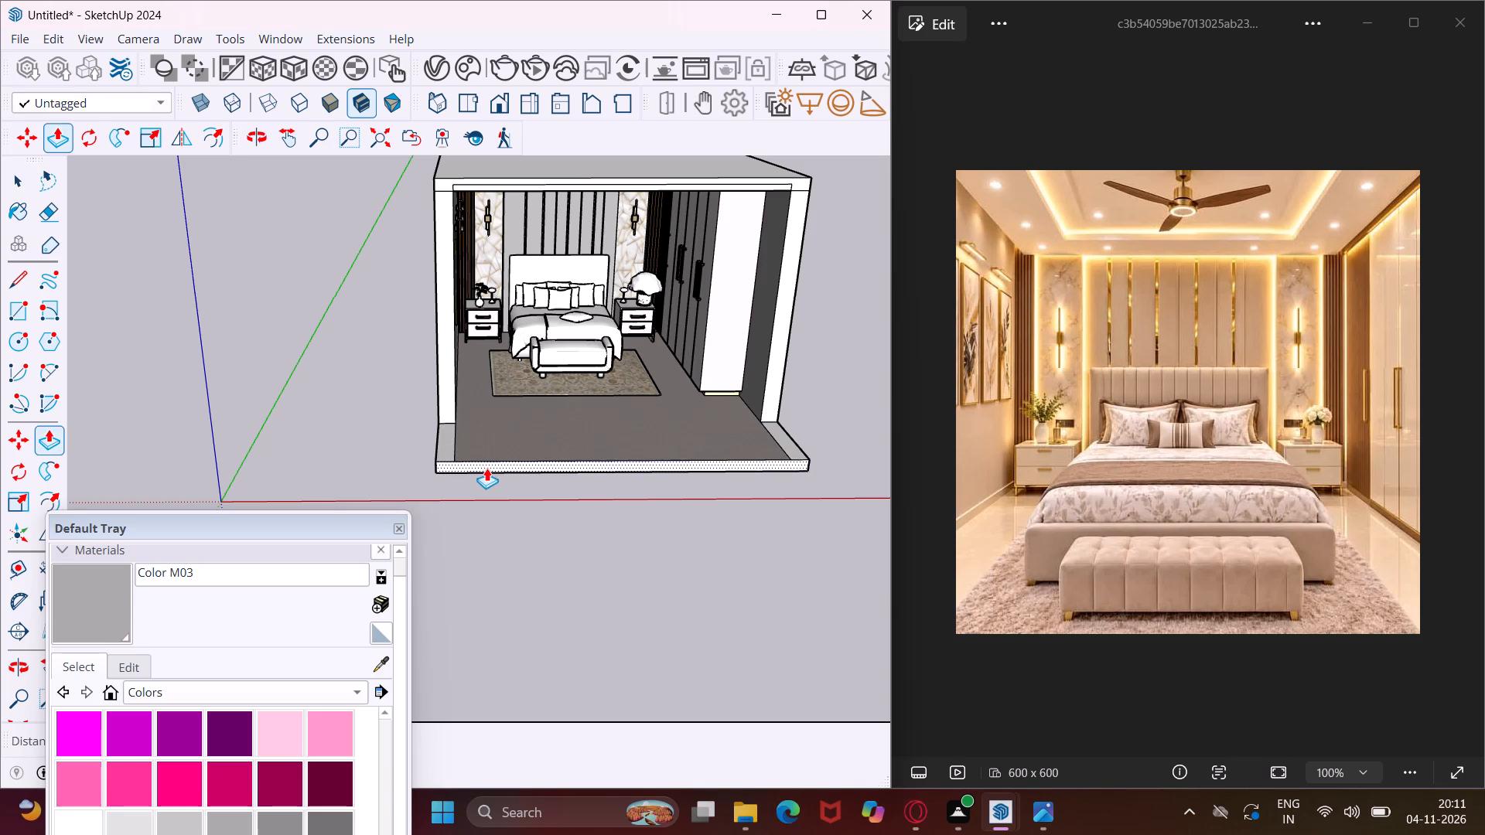
scroll(486, 468, "down", 5)
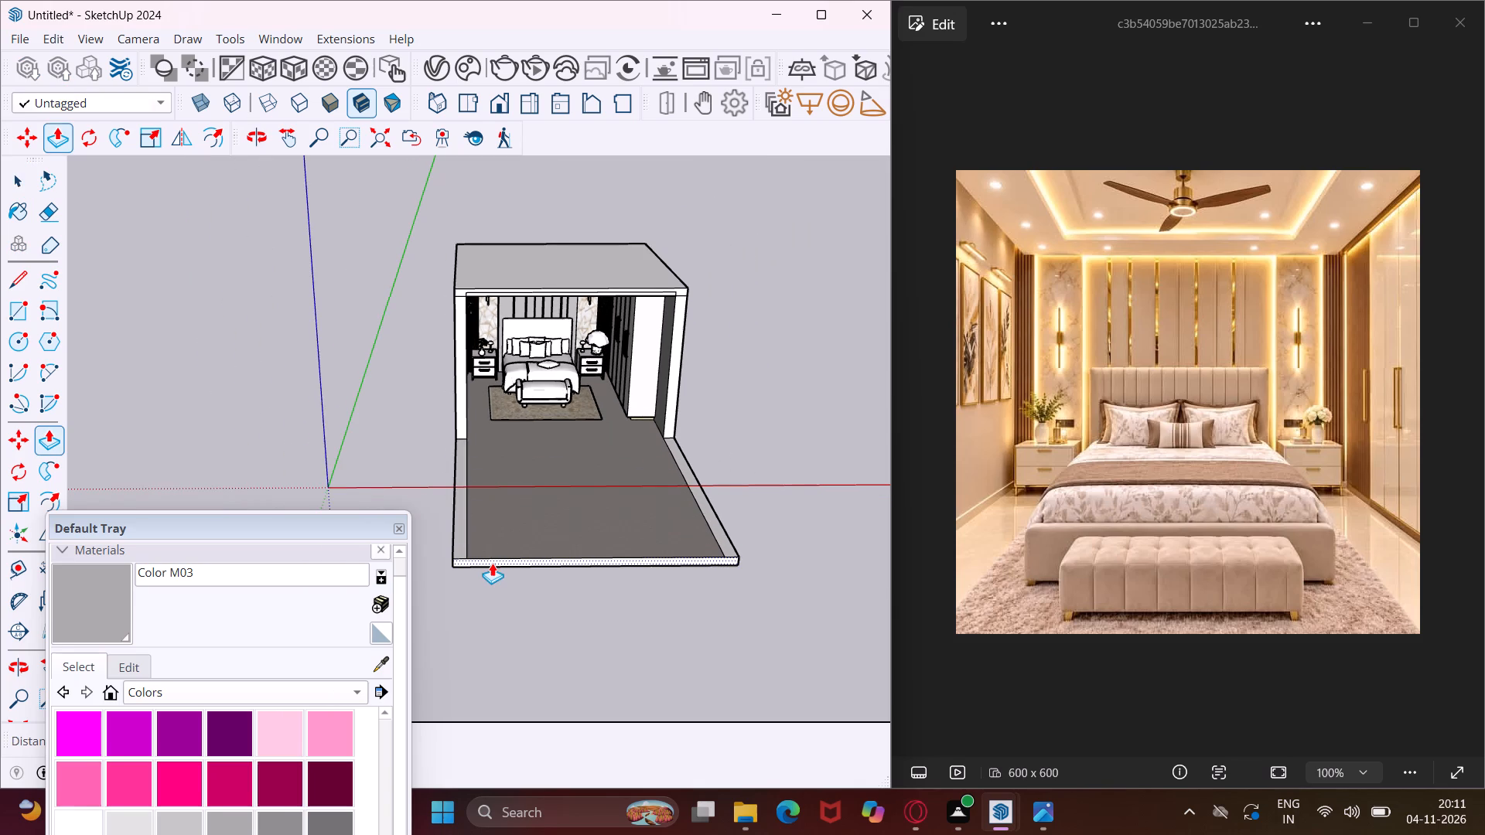
left_click(492, 563)
key("Escape")
Extend the front faces of the picture-side wall and the ceiling slab by the same Push/Pull distance as the floor.
scroll(459, 411, "up", 2)
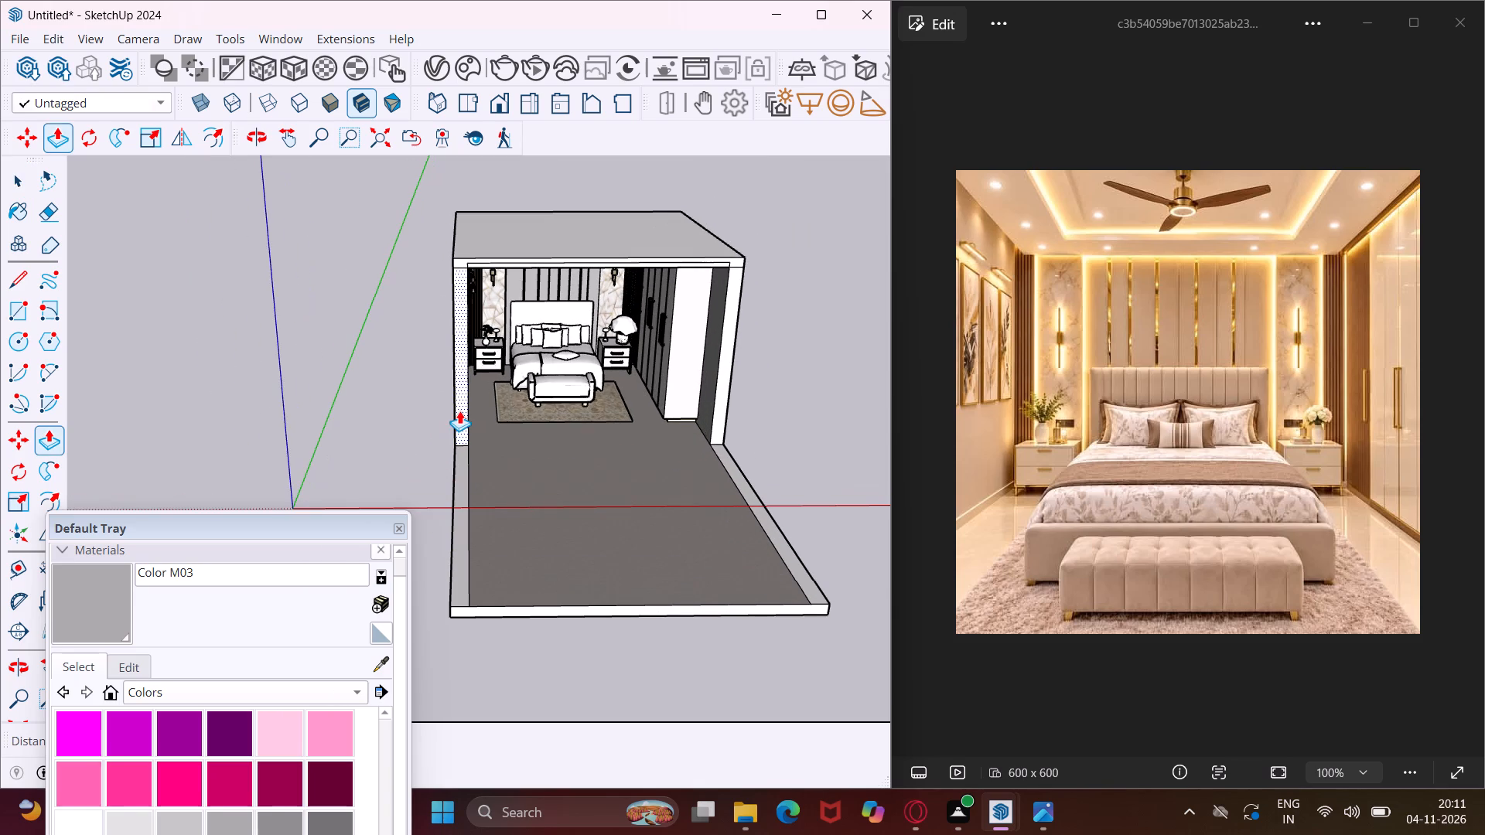
double_click(459, 411)
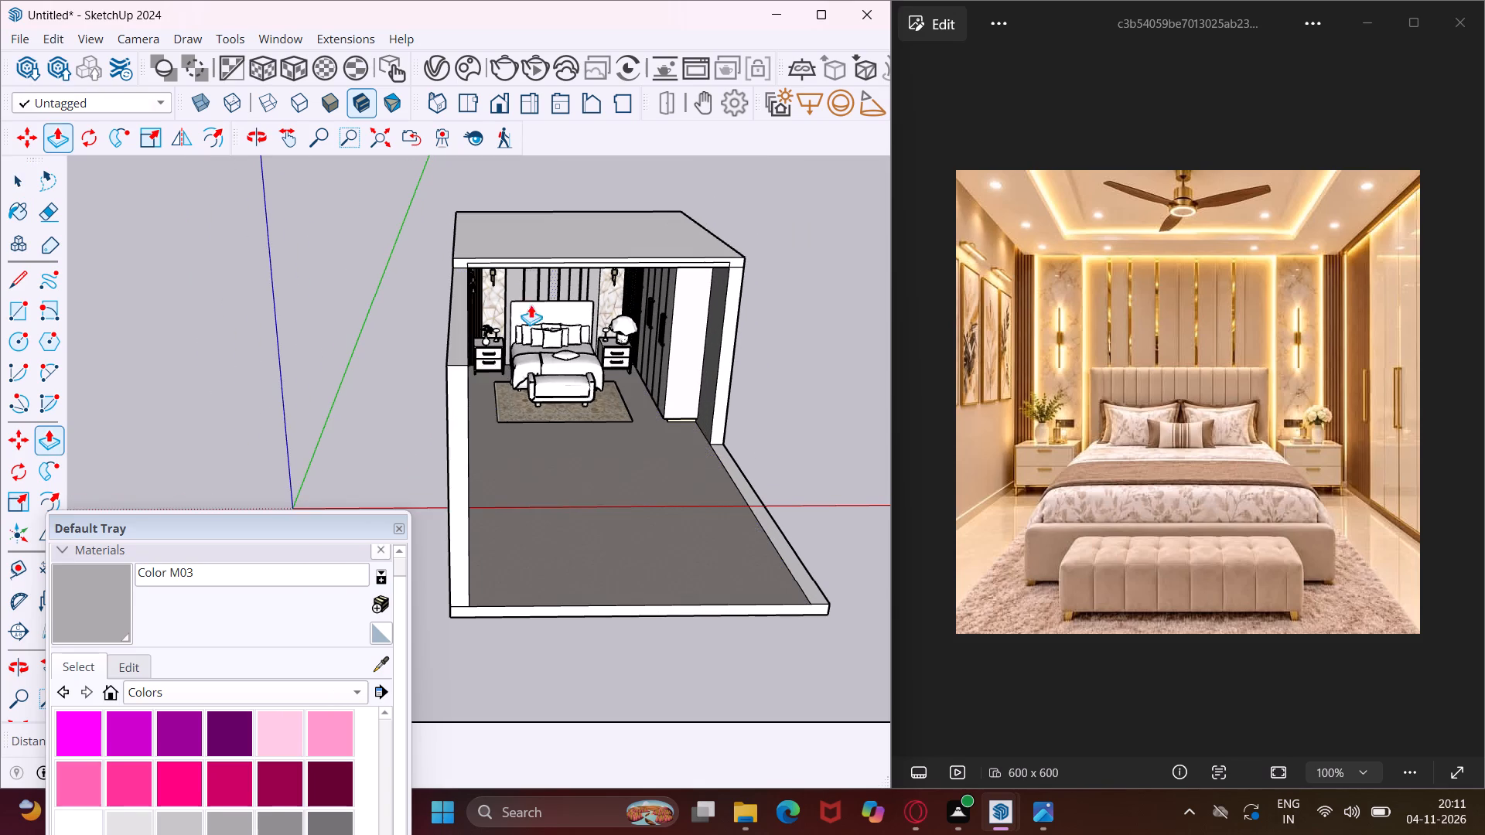
scroll(499, 281, "up", 6)
double_click(432, 248)
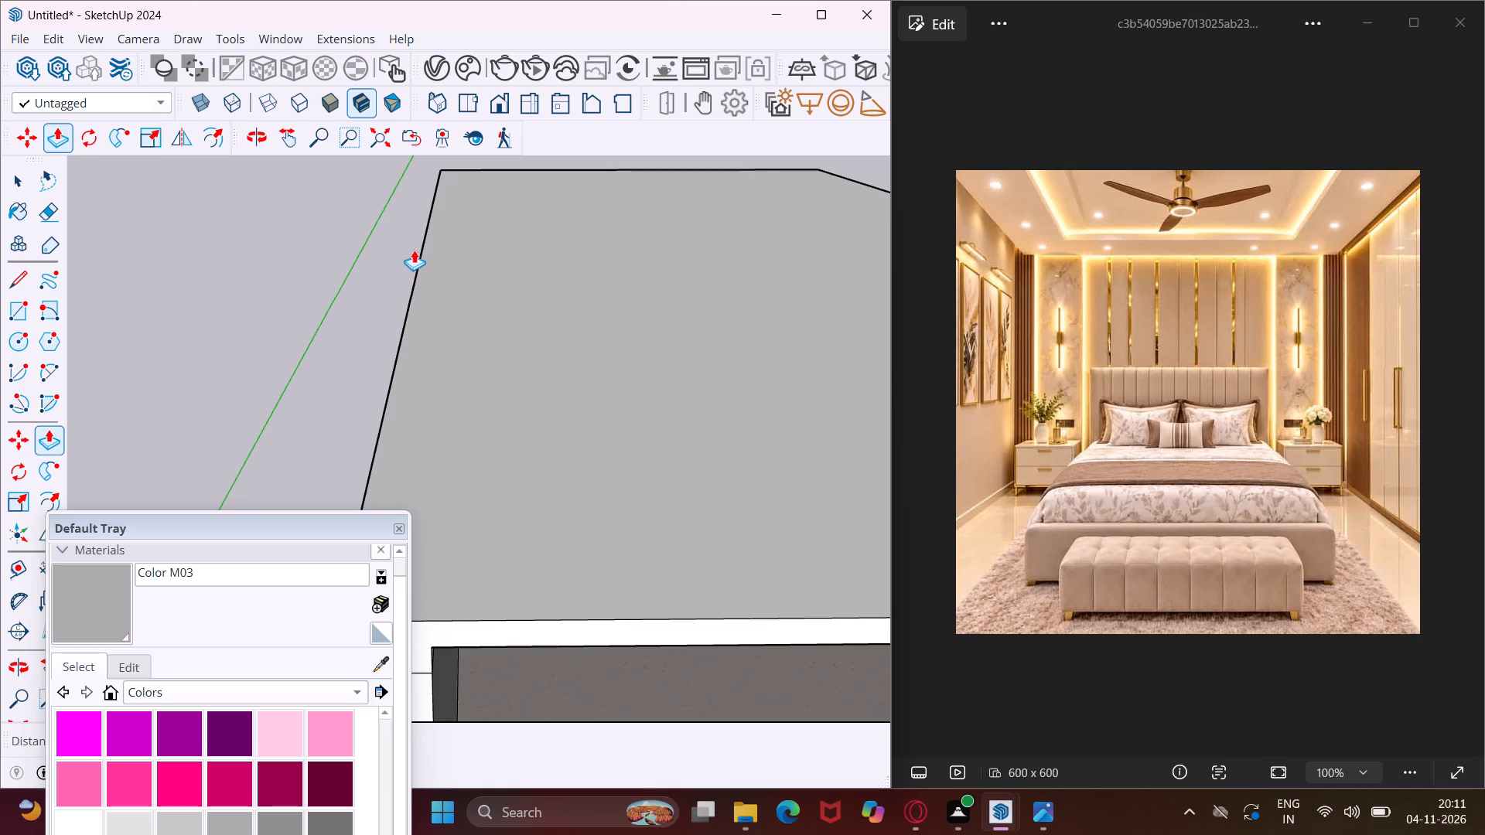
Extend the front face of the wardrobe-side wall by the same Push/Pull distance as the floor, and leave Push/Pull.
scroll(407, 249, "down", 7)
scroll(692, 411, "up", 4)
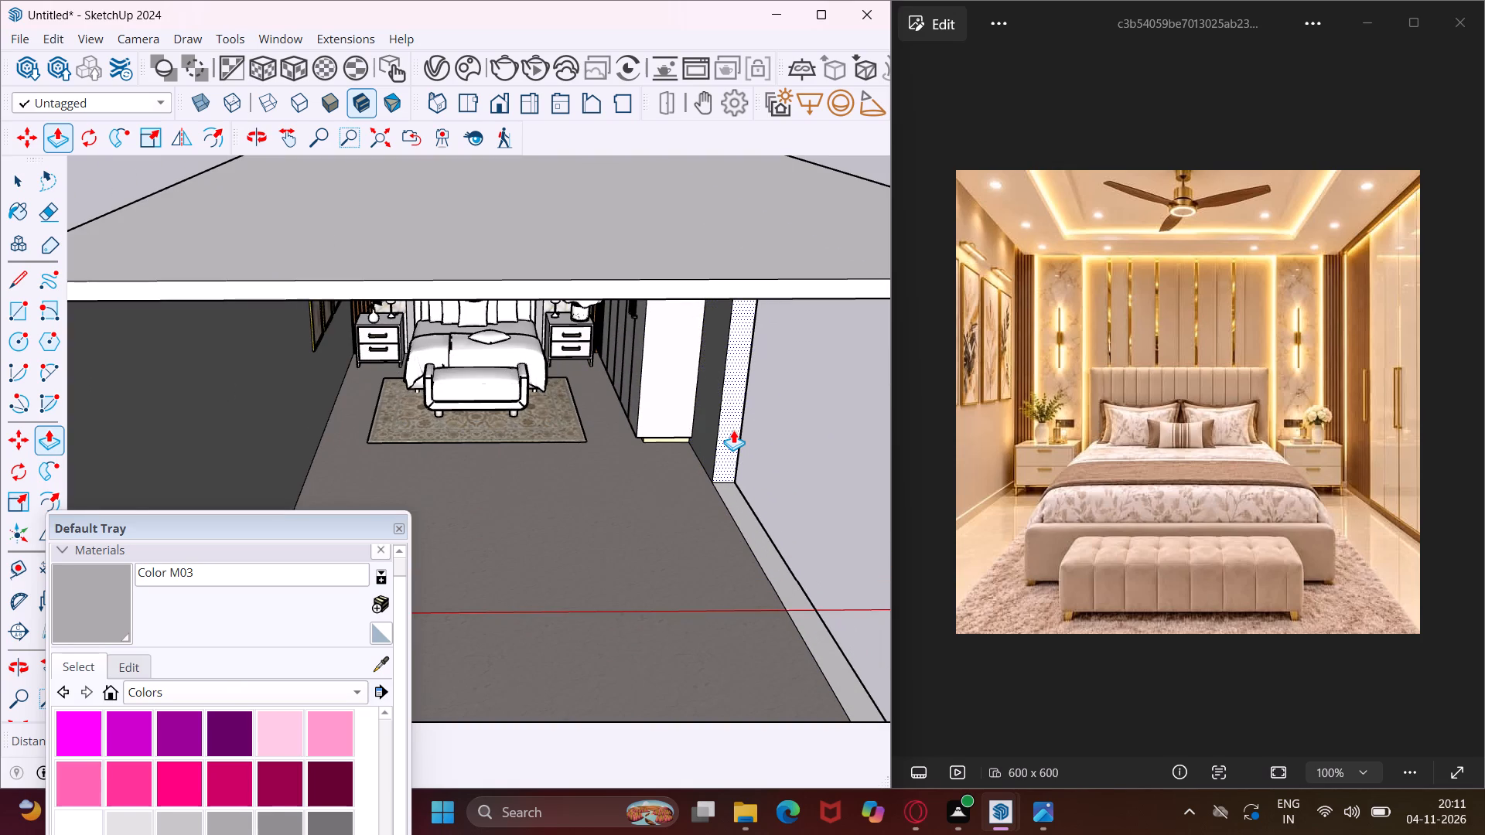
double_click(733, 430)
scroll(639, 360, "down", 9)
key("Escape")
key("space")
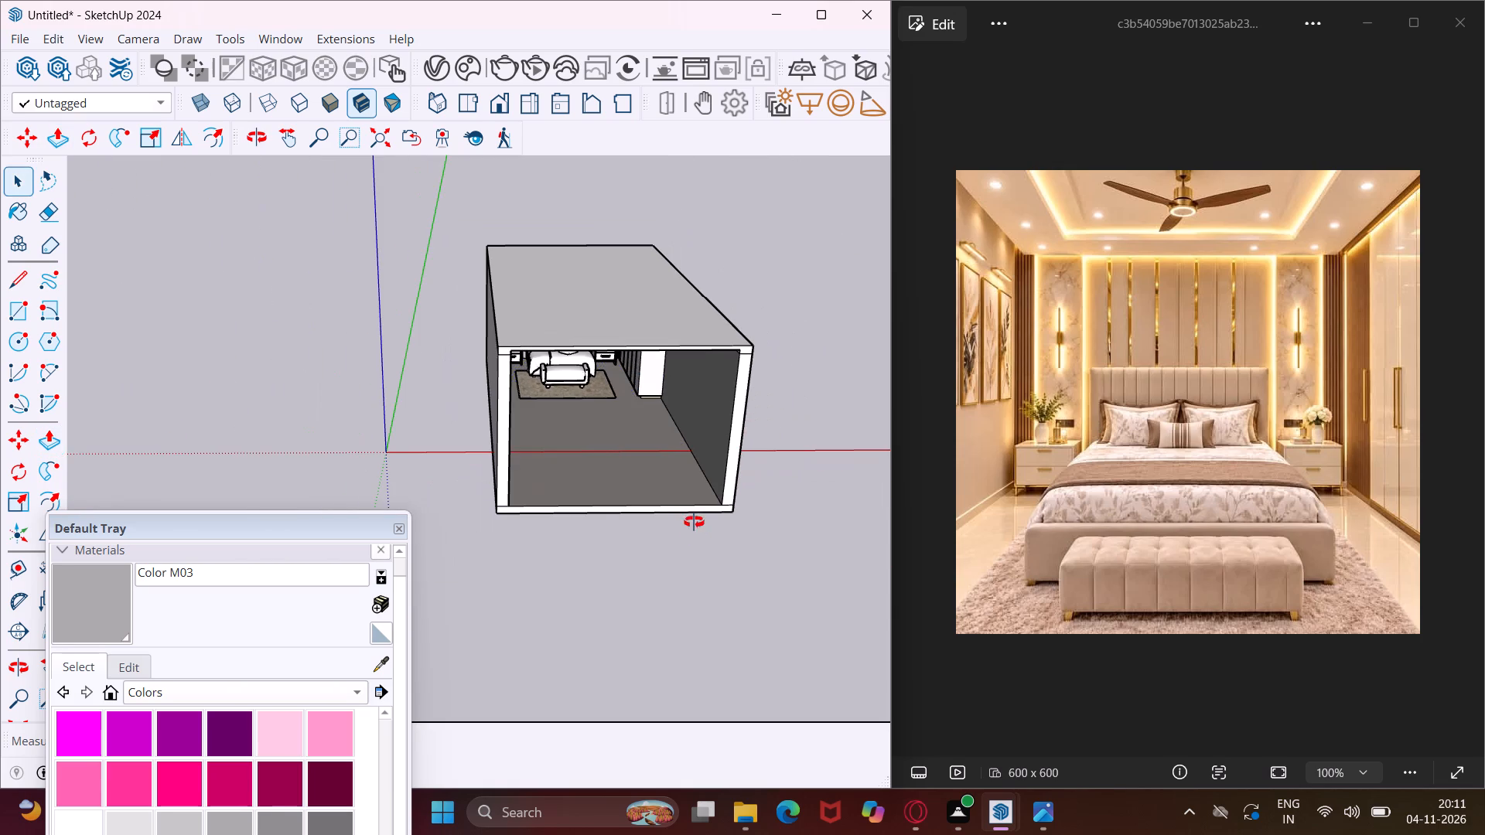
Draw a rectangle across the room's open front, between opposite corners of the shell, to close it with a wall face.
middle_click_drag(694, 522, 654, 480)
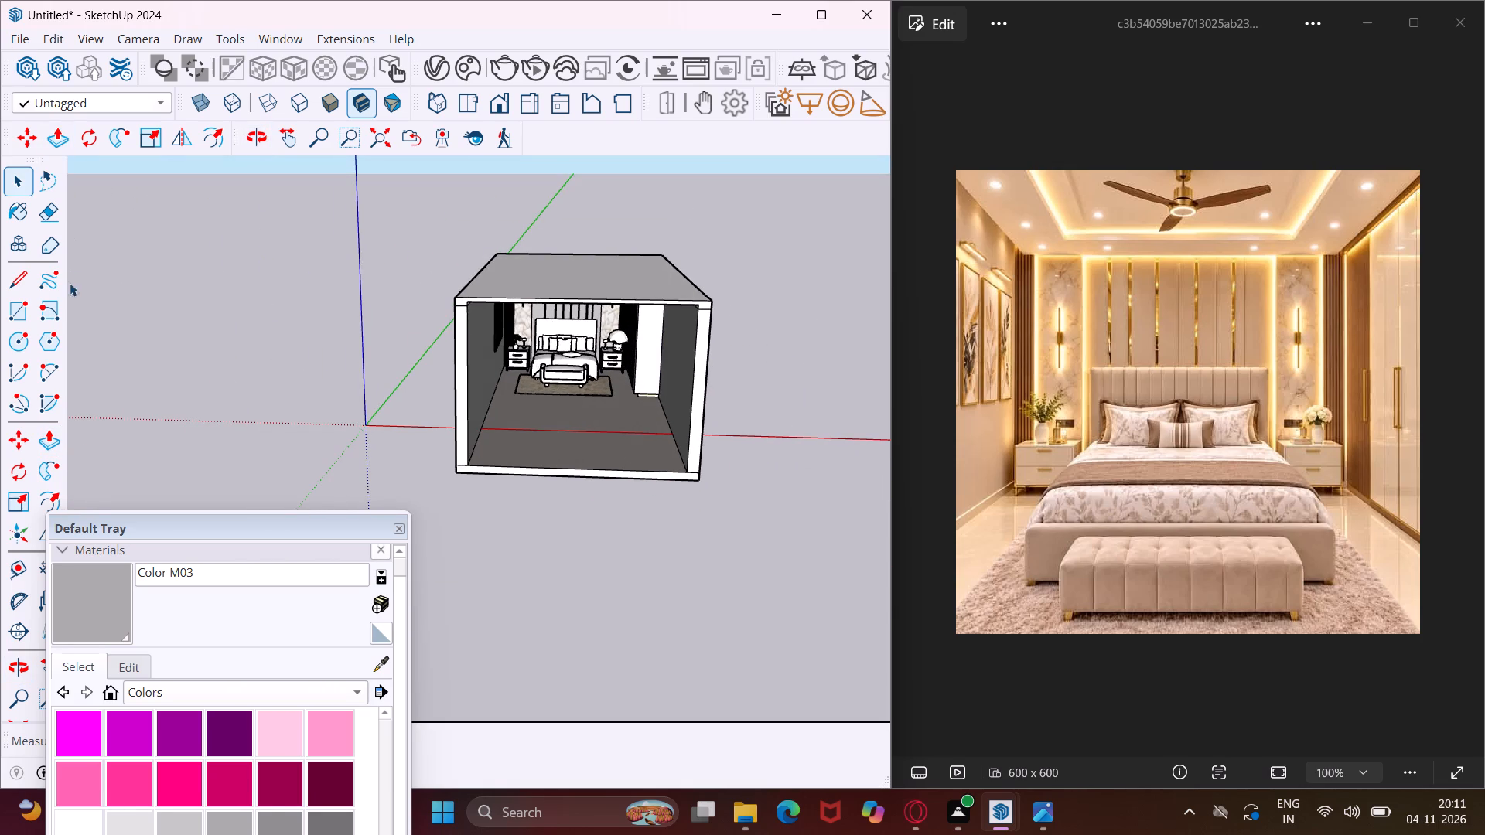
left_click(29, 305)
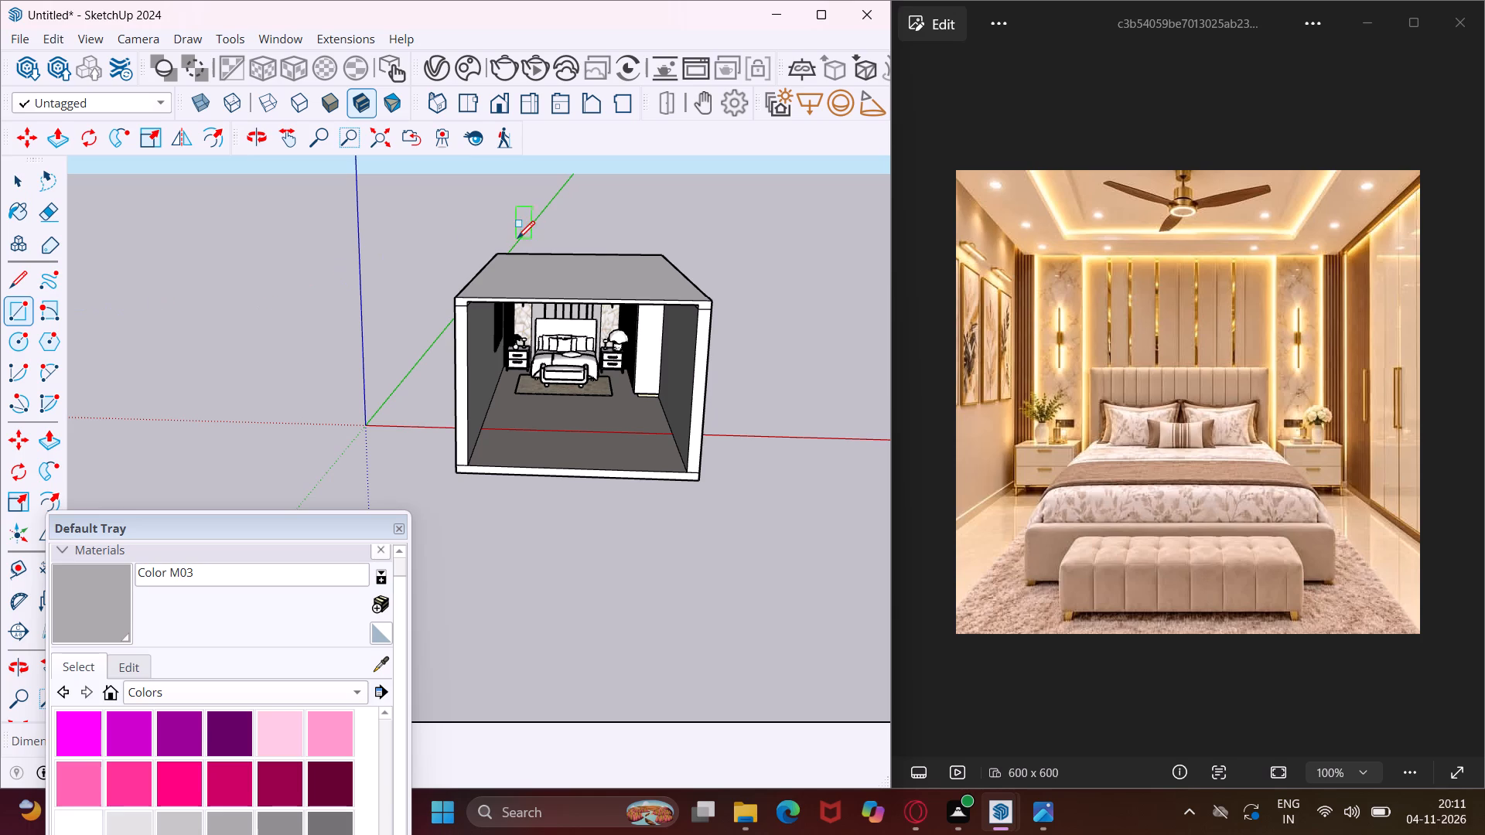
left_click(456, 299)
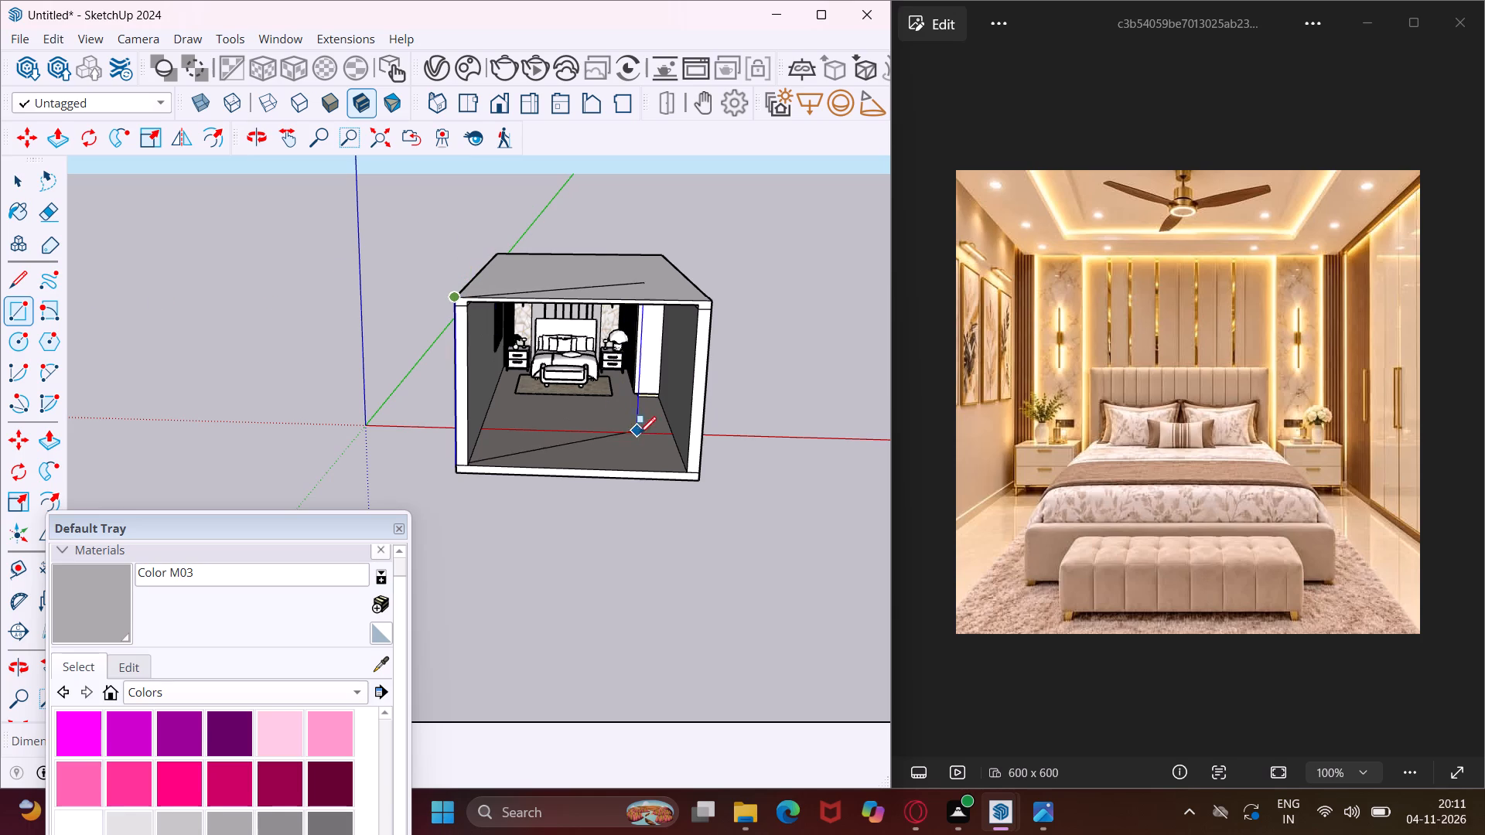
left_click(695, 482)
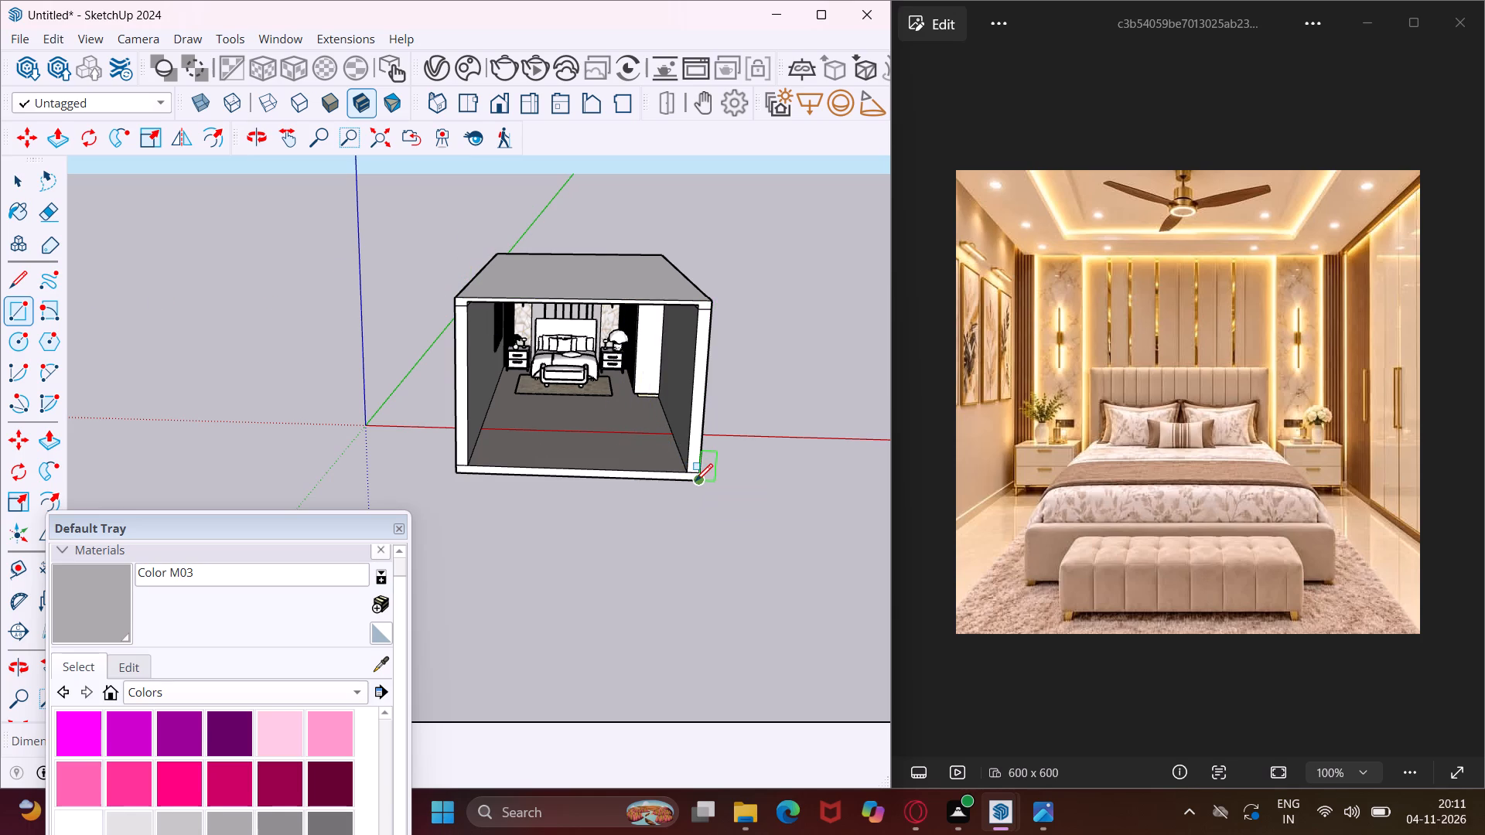
left_click(690, 476)
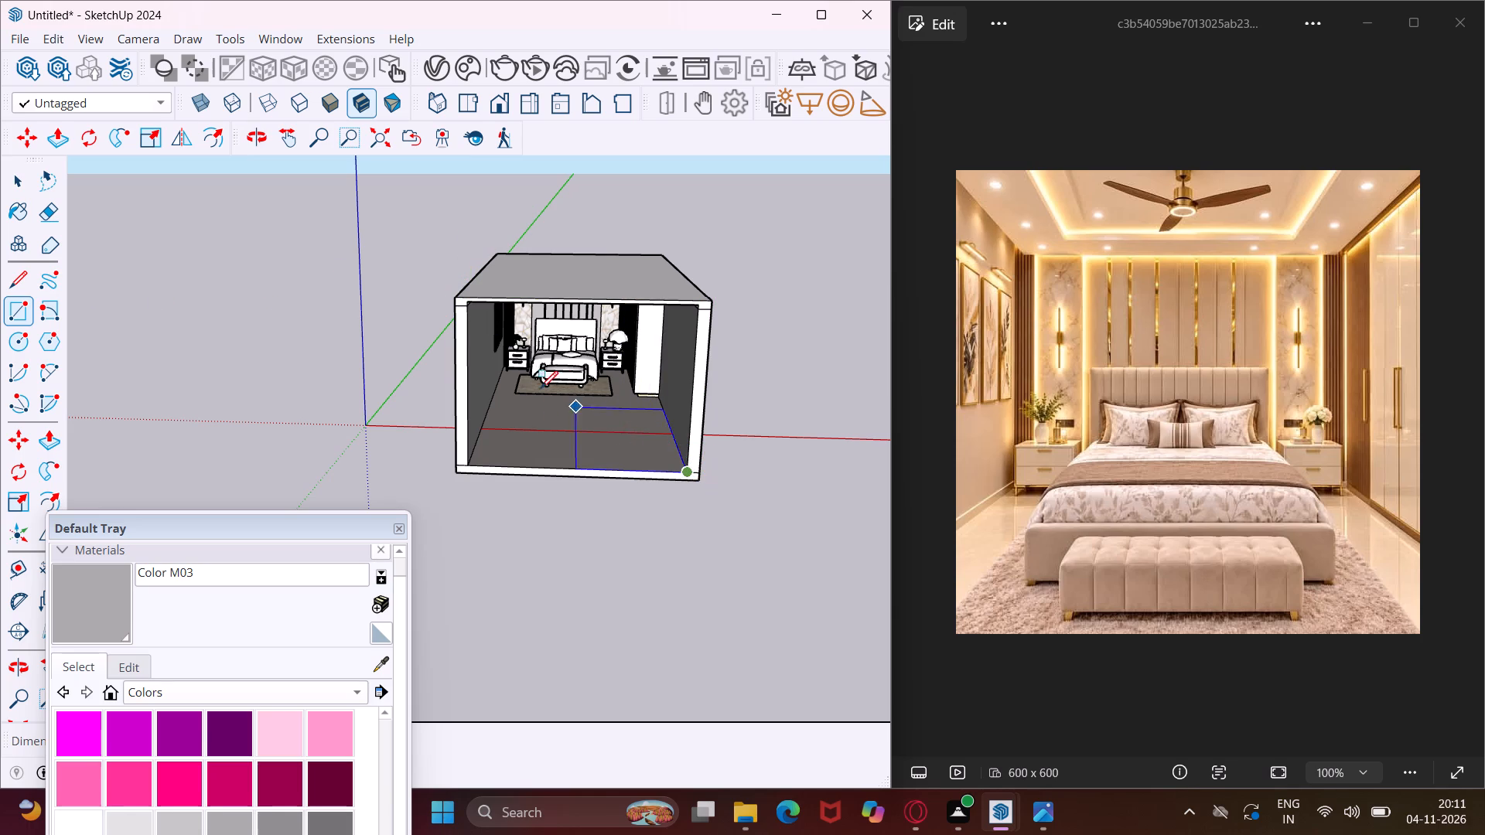
left_click(463, 308)
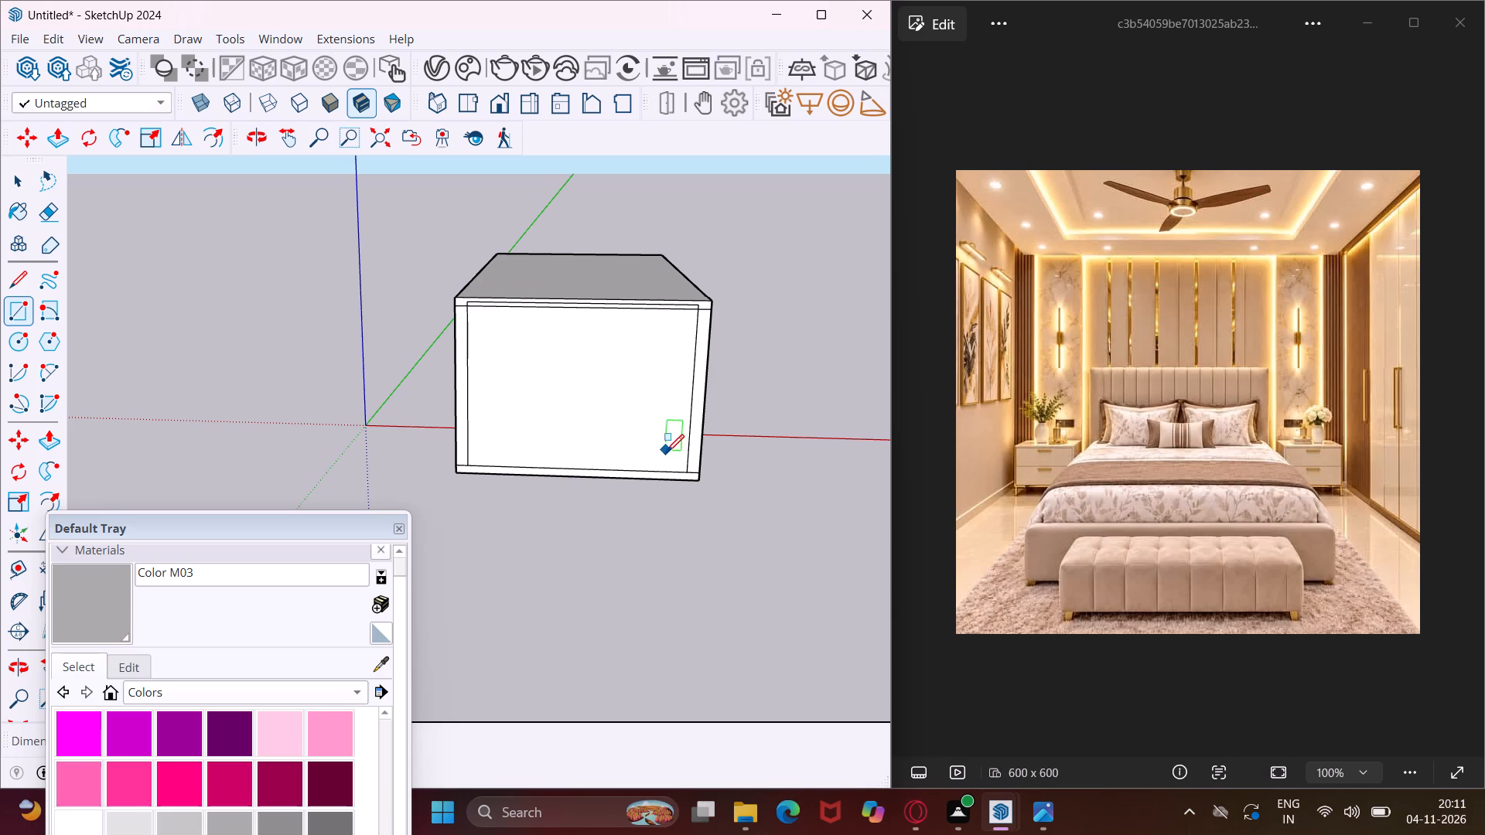
key("Escape")
key("space")
Bring the view inside the closed room and frame the bed wall together with the ceiling, wall pictures and wardrobe.
scroll(634, 387, "up", 6)
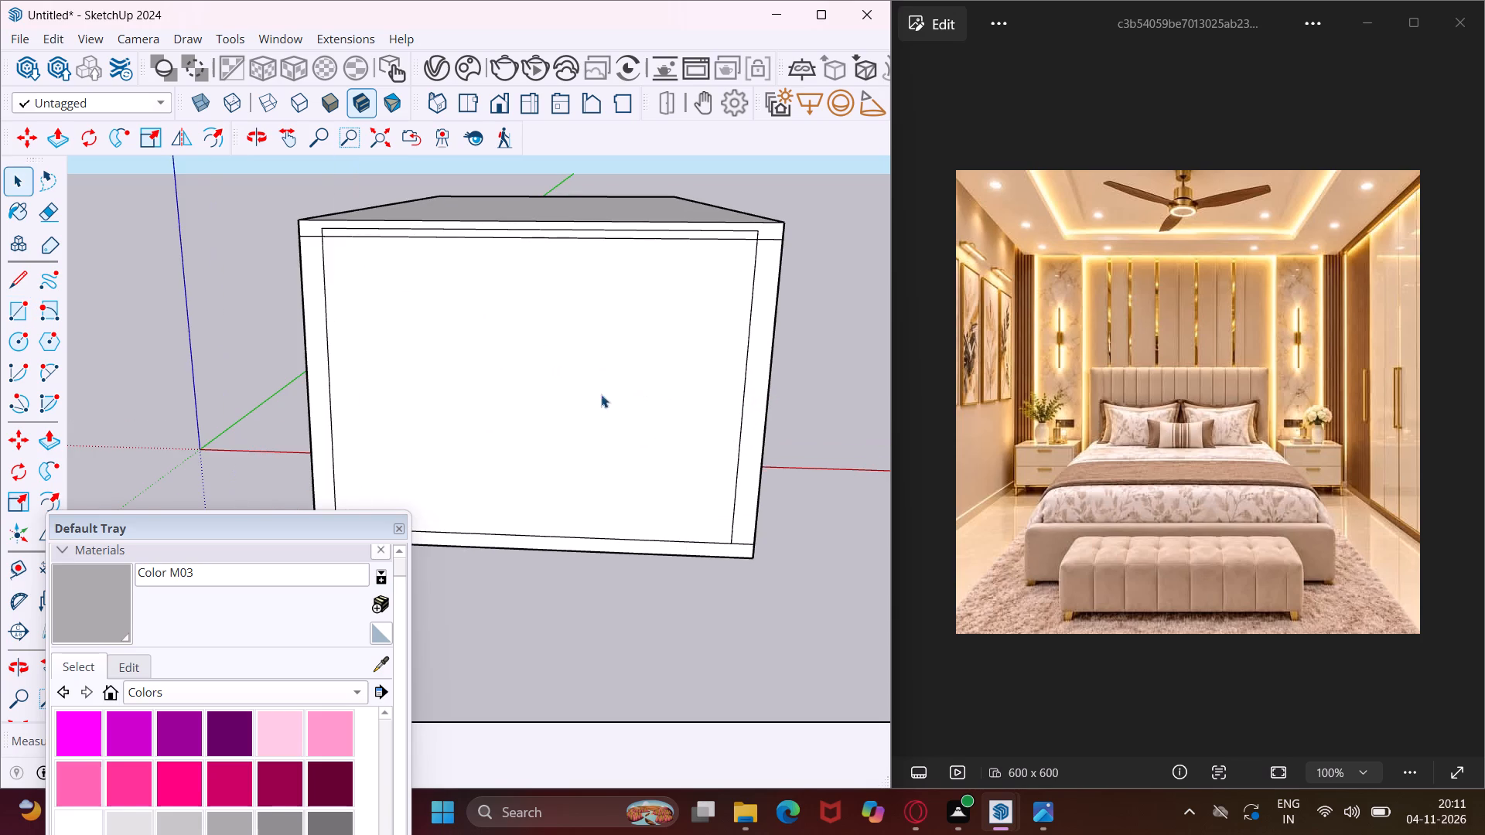
middle_click_drag(521, 407, 536, 409)
scroll(544, 408, "up", 10)
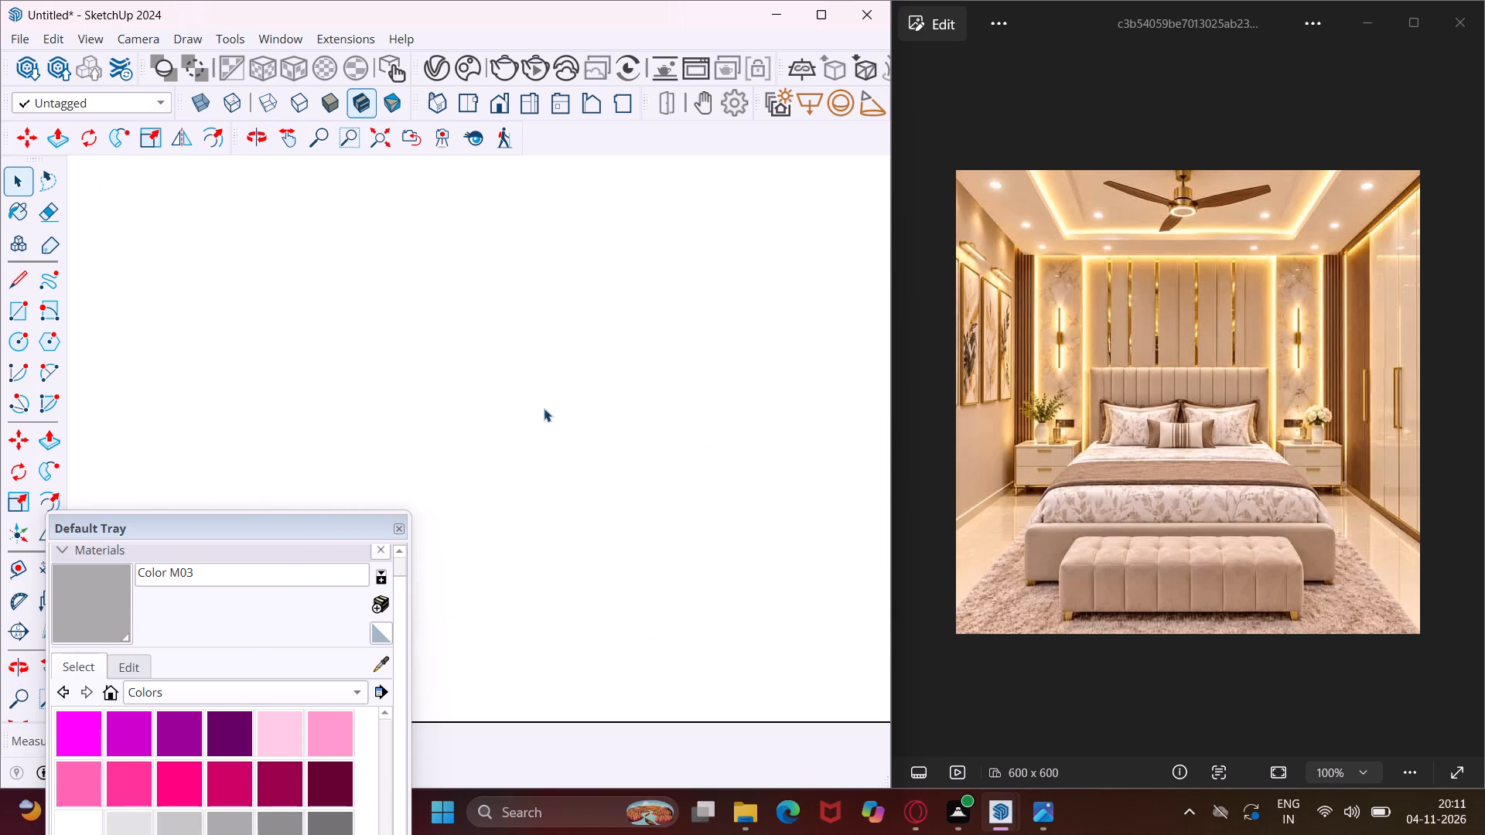
scroll(544, 408, "up", 20)
scroll(544, 408, "up", 2)
scroll(478, 581, "up", 12)
scroll(478, 581, "up", 17)
scroll(478, 581, "up", 9)
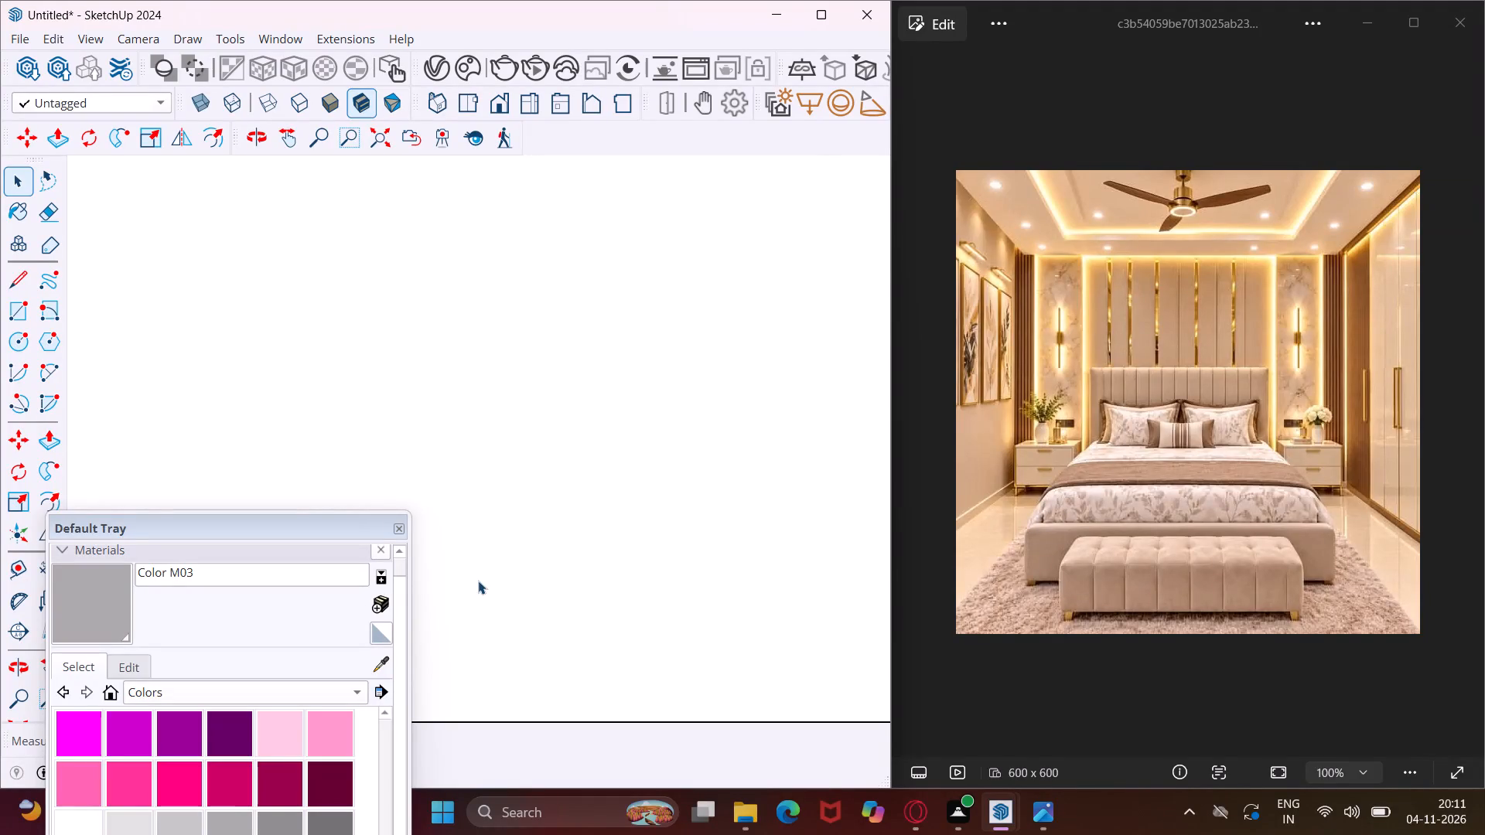
scroll(478, 581, "up", 11)
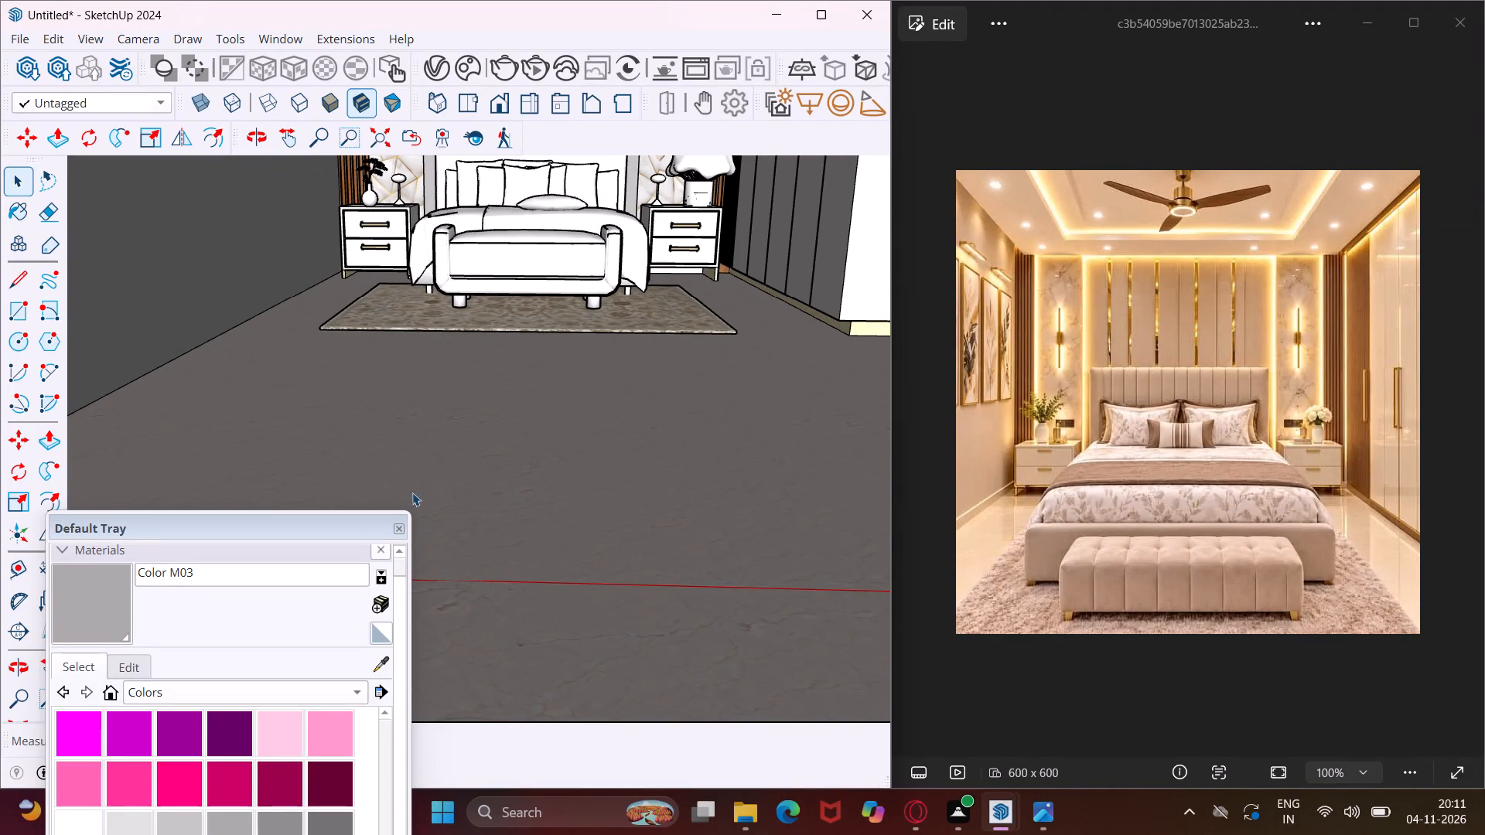
left_click(299, 137)
left_click_drag(343, 206, 350, 356)
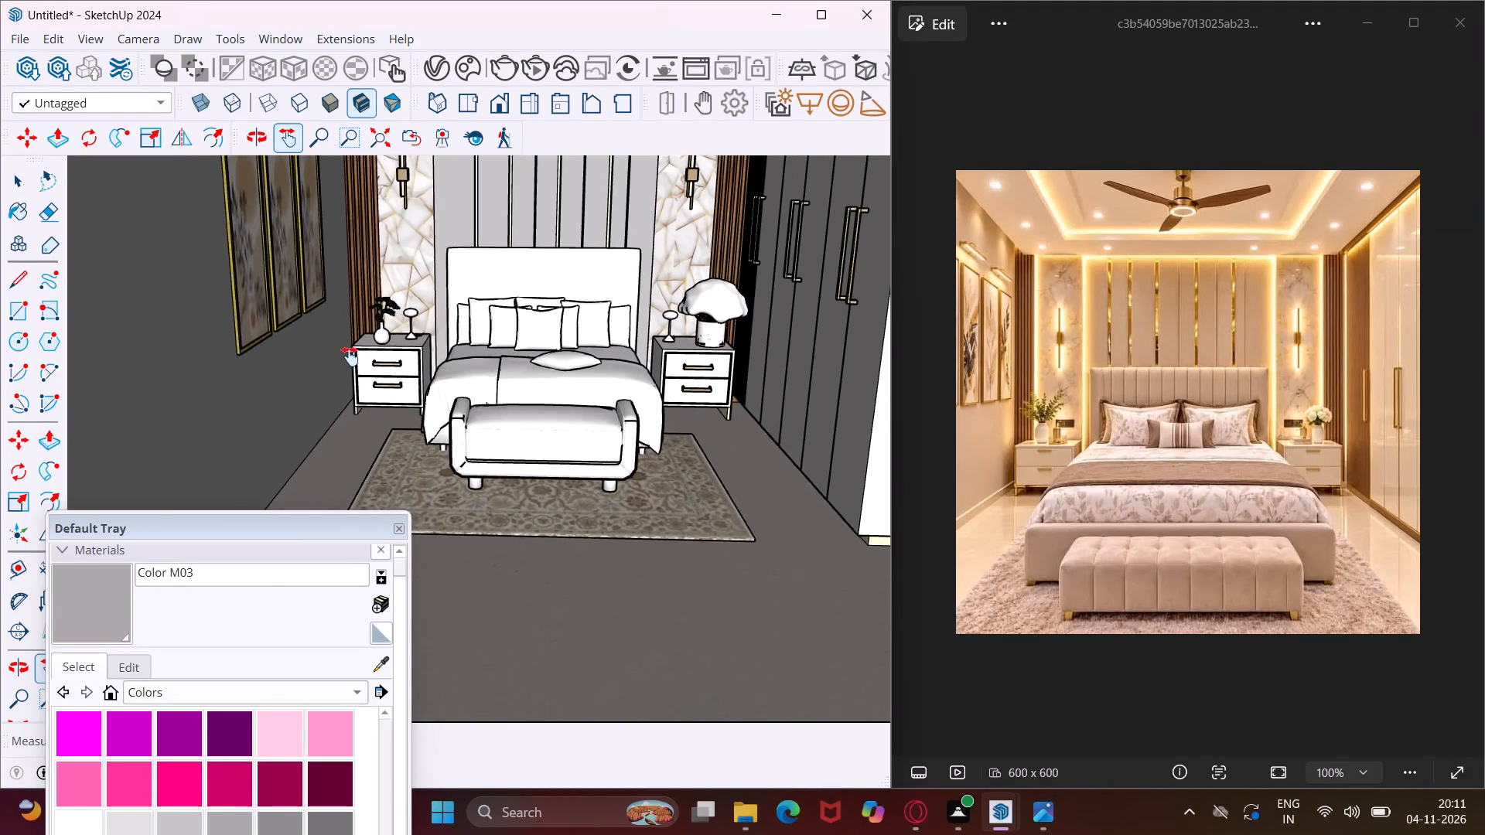
left_click_drag(350, 356, 323, 407)
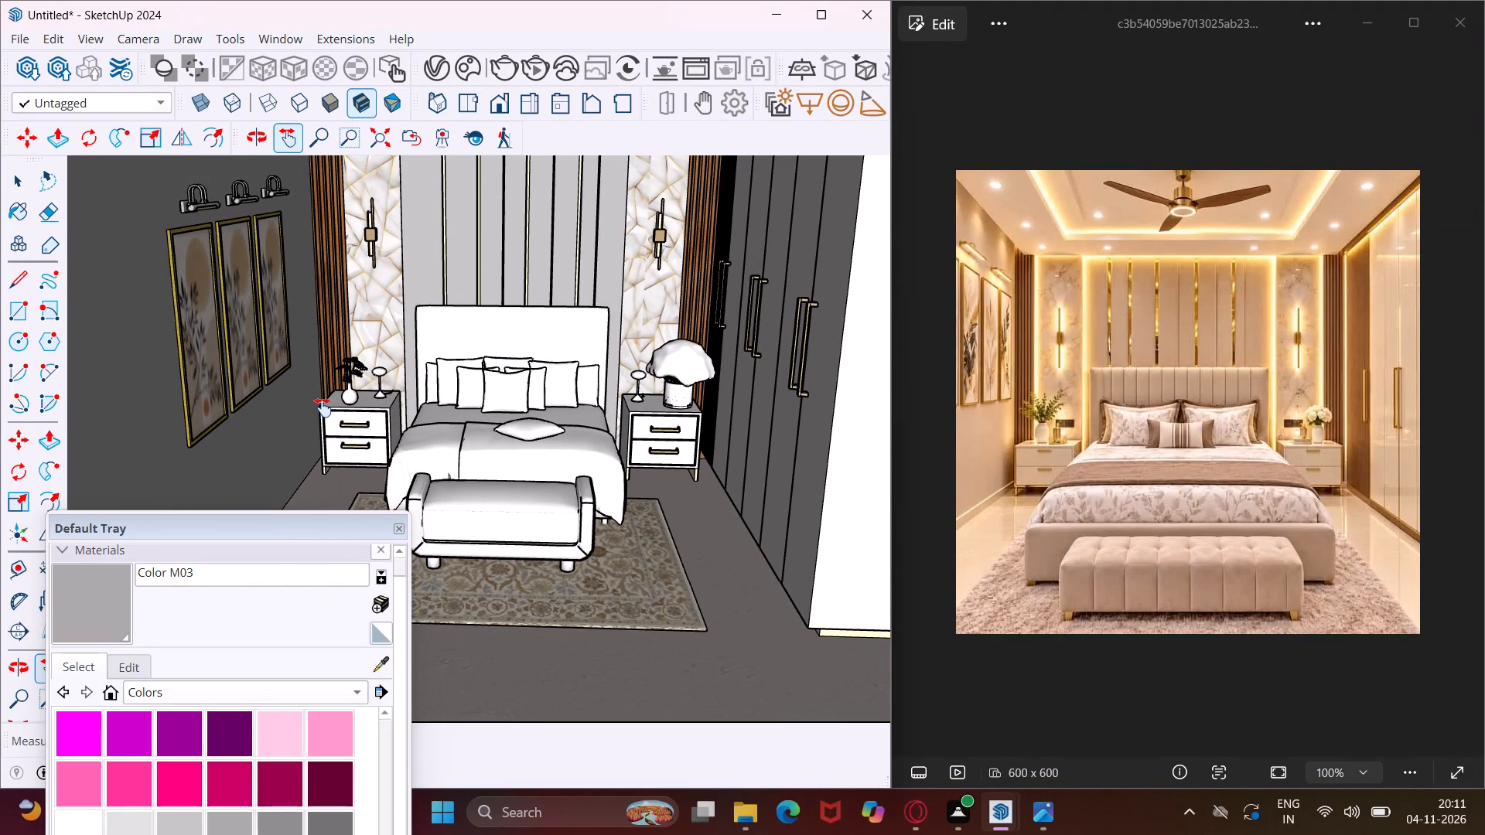
left_click_drag(323, 407, 326, 418)
middle_click_drag(326, 418, 322, 403)
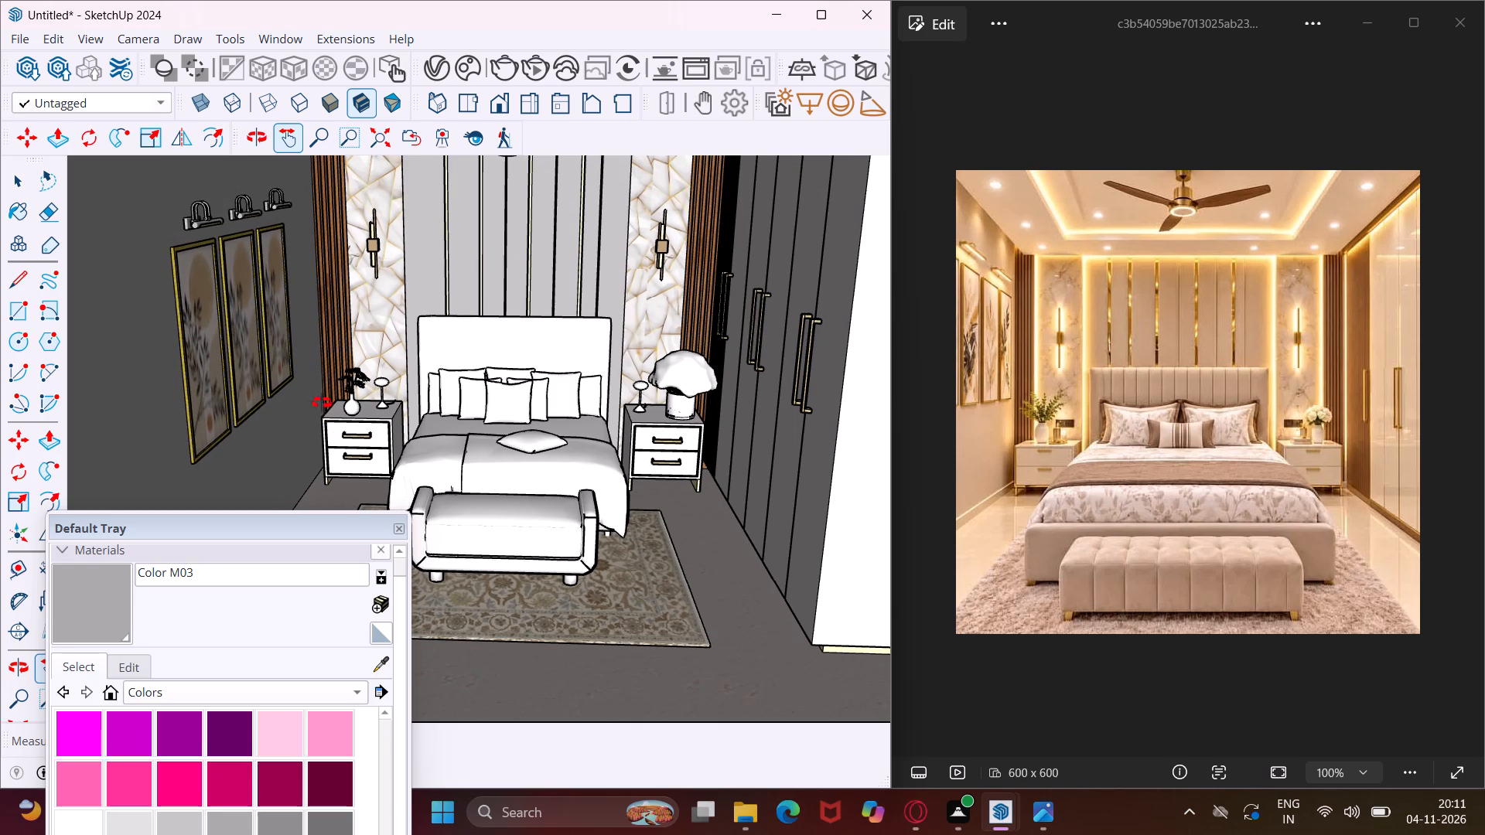
middle_click_drag(322, 403, 309, 329)
left_click_drag(317, 326, 326, 410)
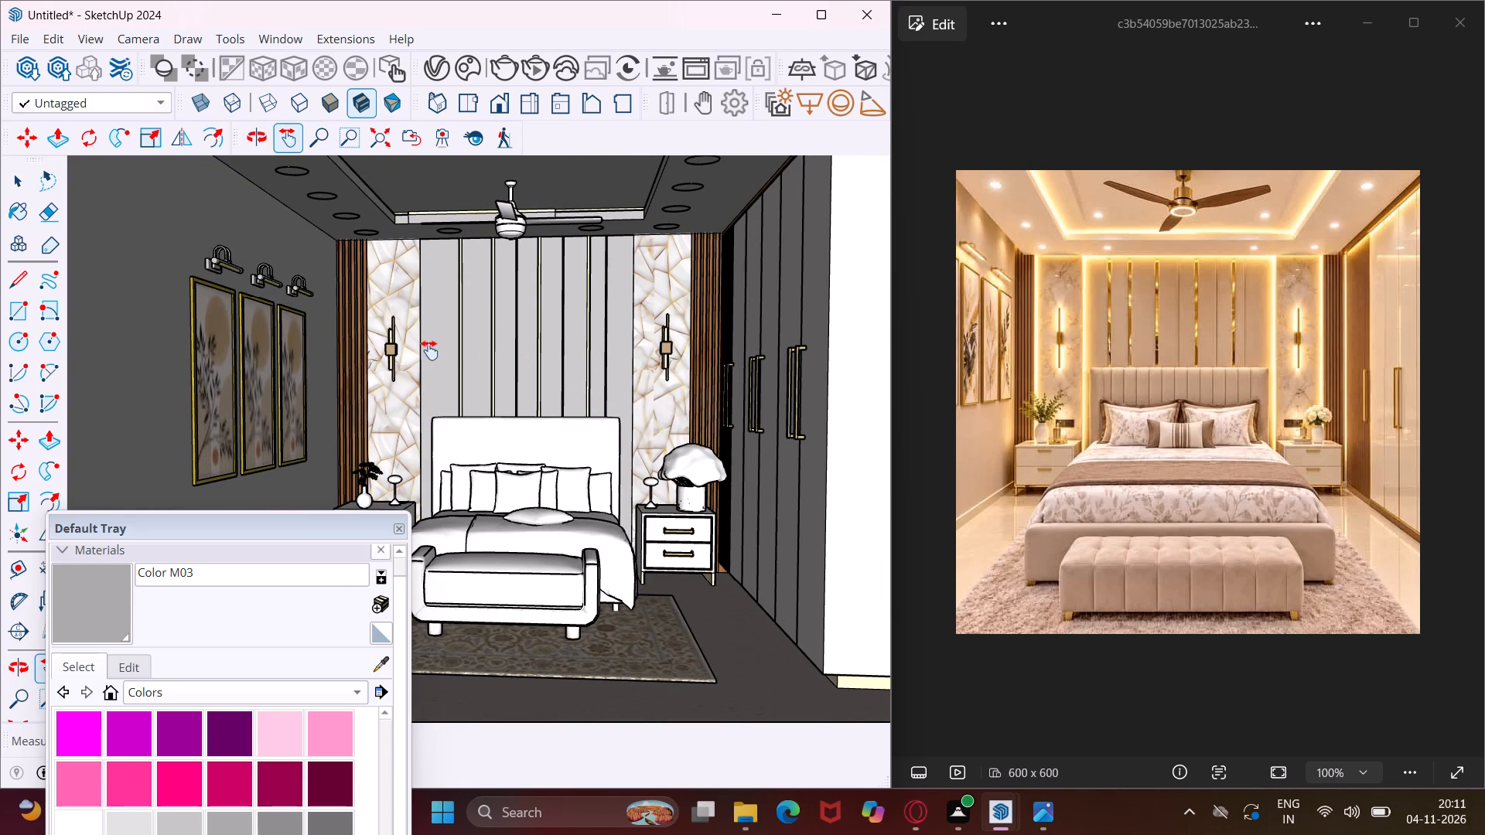
In the V-Ray Asset Editor's render settings, set the camera Exposure Value (EV) to 12.
left_click(440, 73)
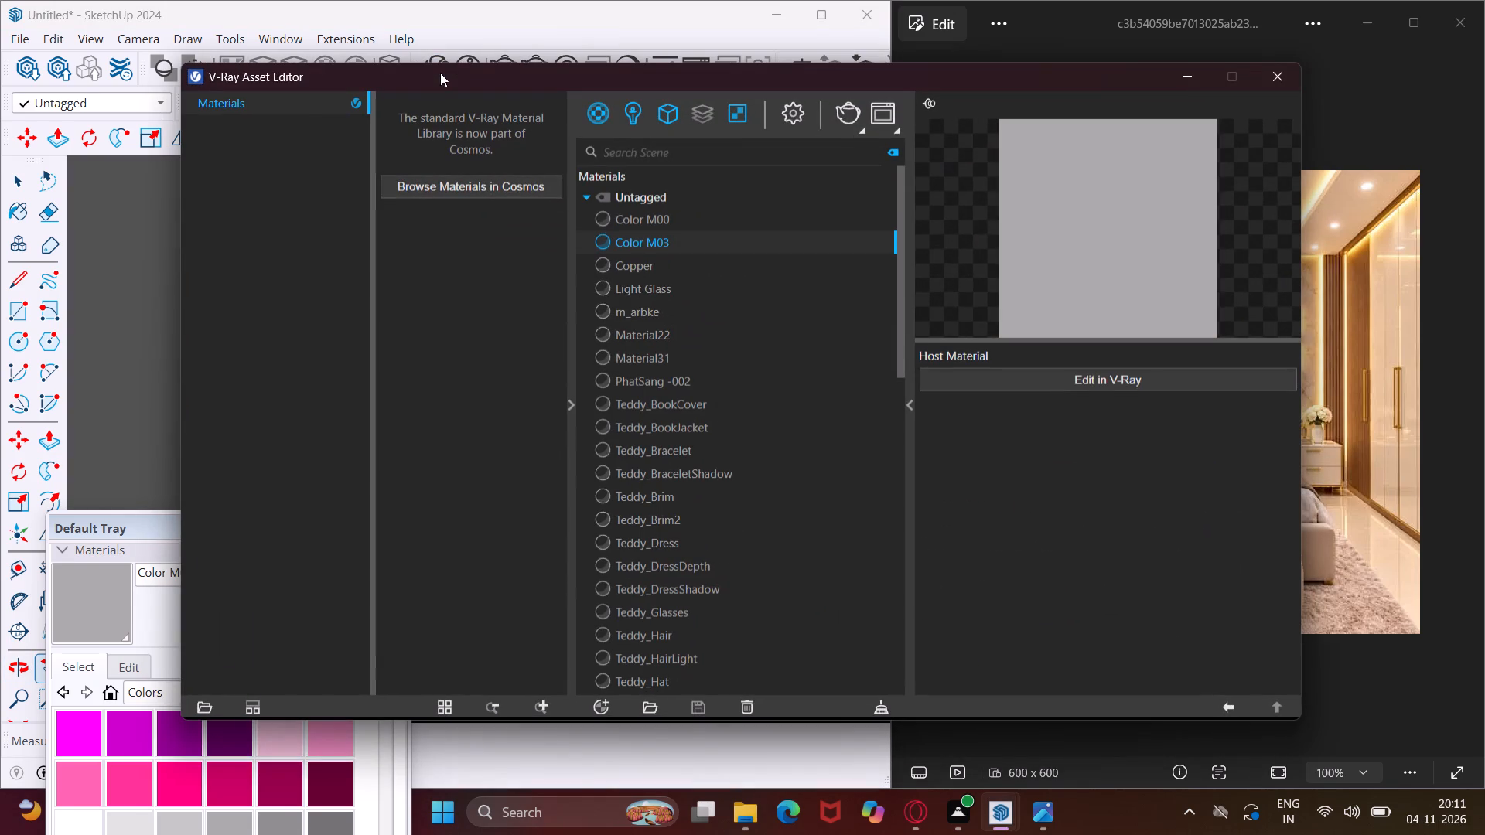
left_click(797, 115)
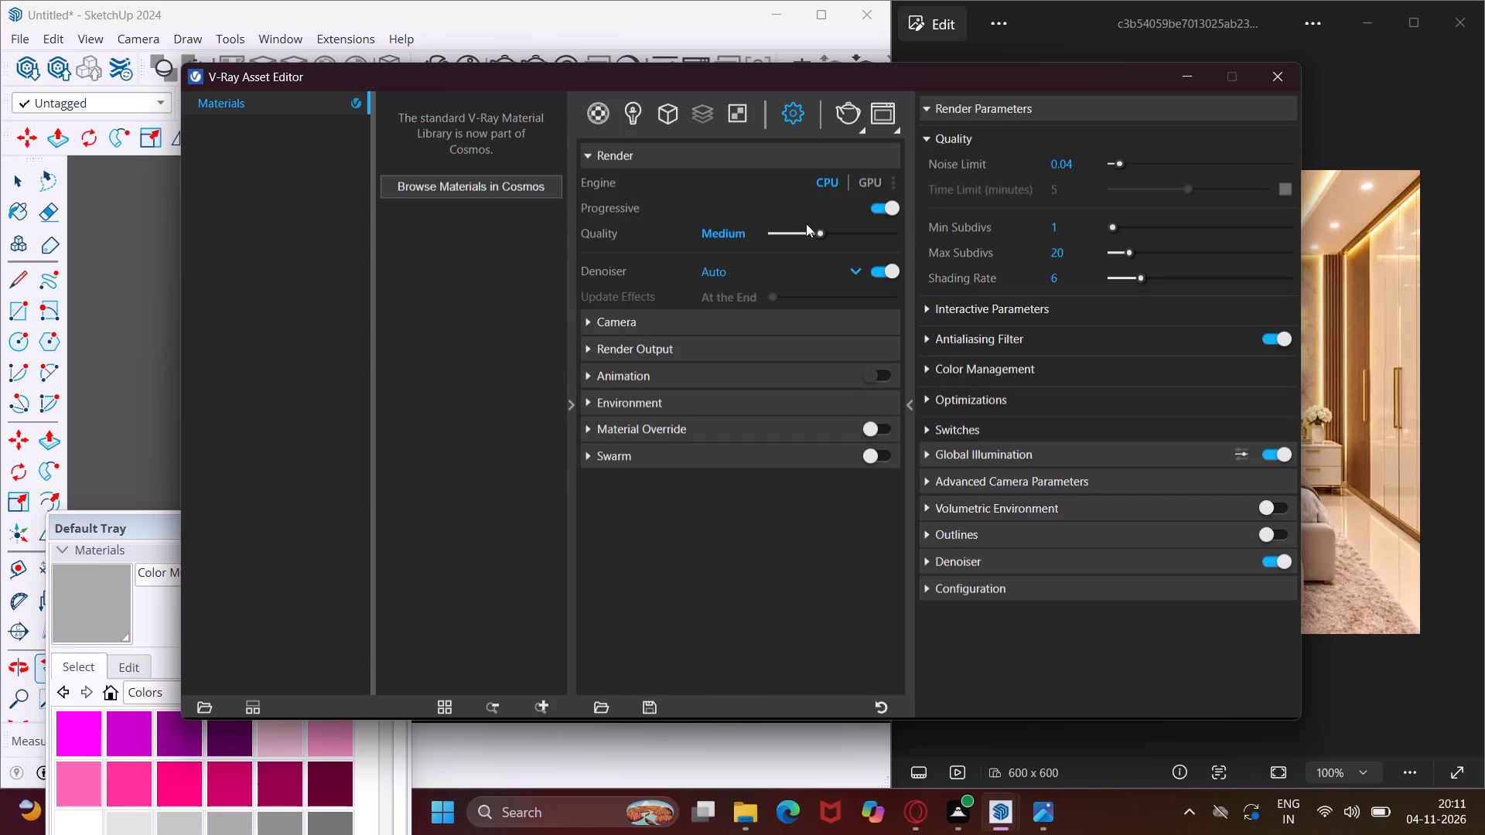
left_click(589, 322)
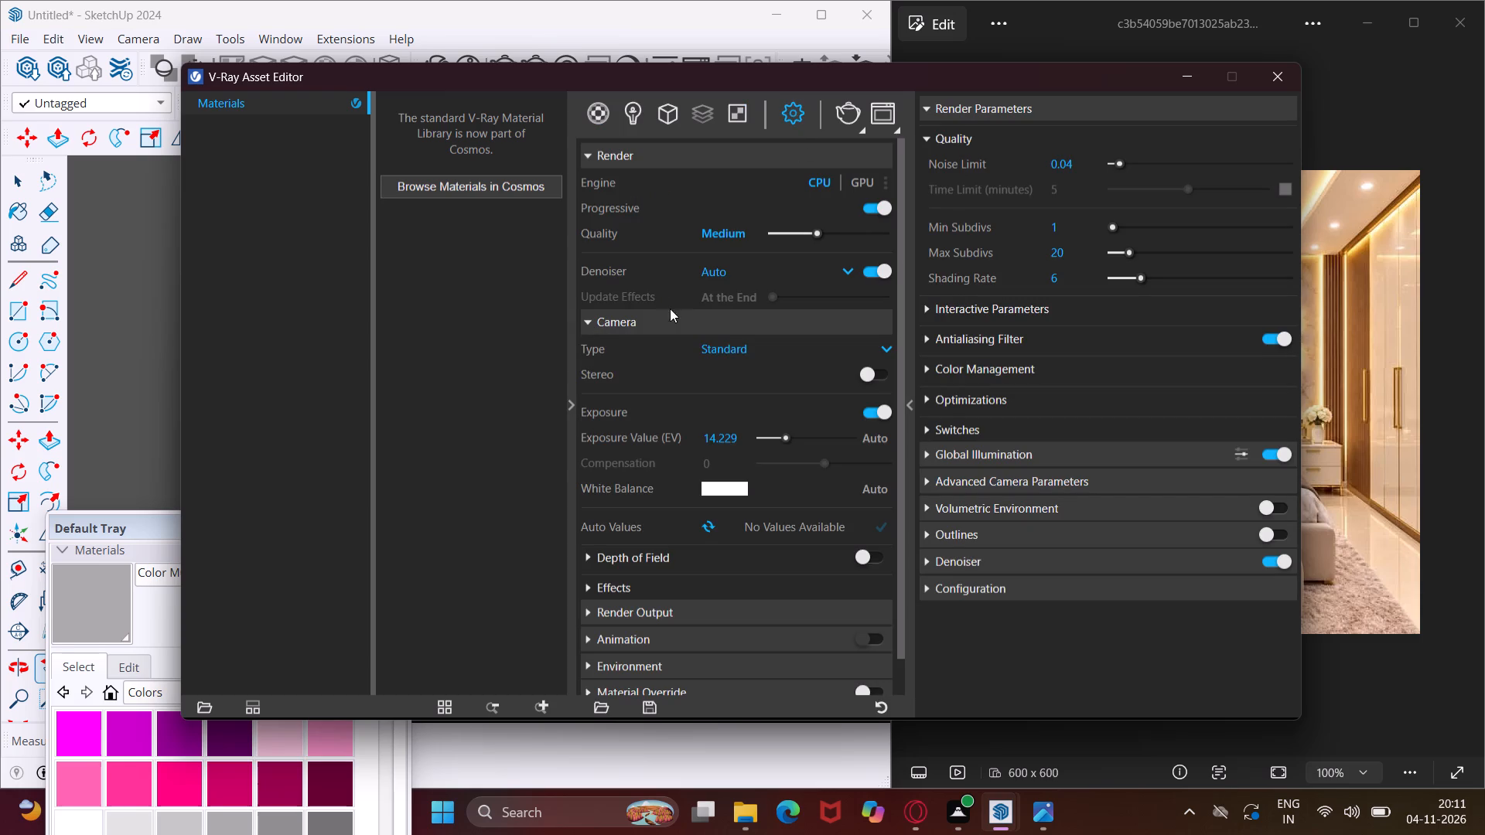
left_click(749, 434)
key("BackSpace")
key("BackSpace")
key("BackSpace")
key("BackSpace")
key("BackSpace")
key("2")
key("Return")
Enable Safe Frame in the V-Ray render output and set the aspect ratio to 4:3 - Picture.
left_click(593, 615)
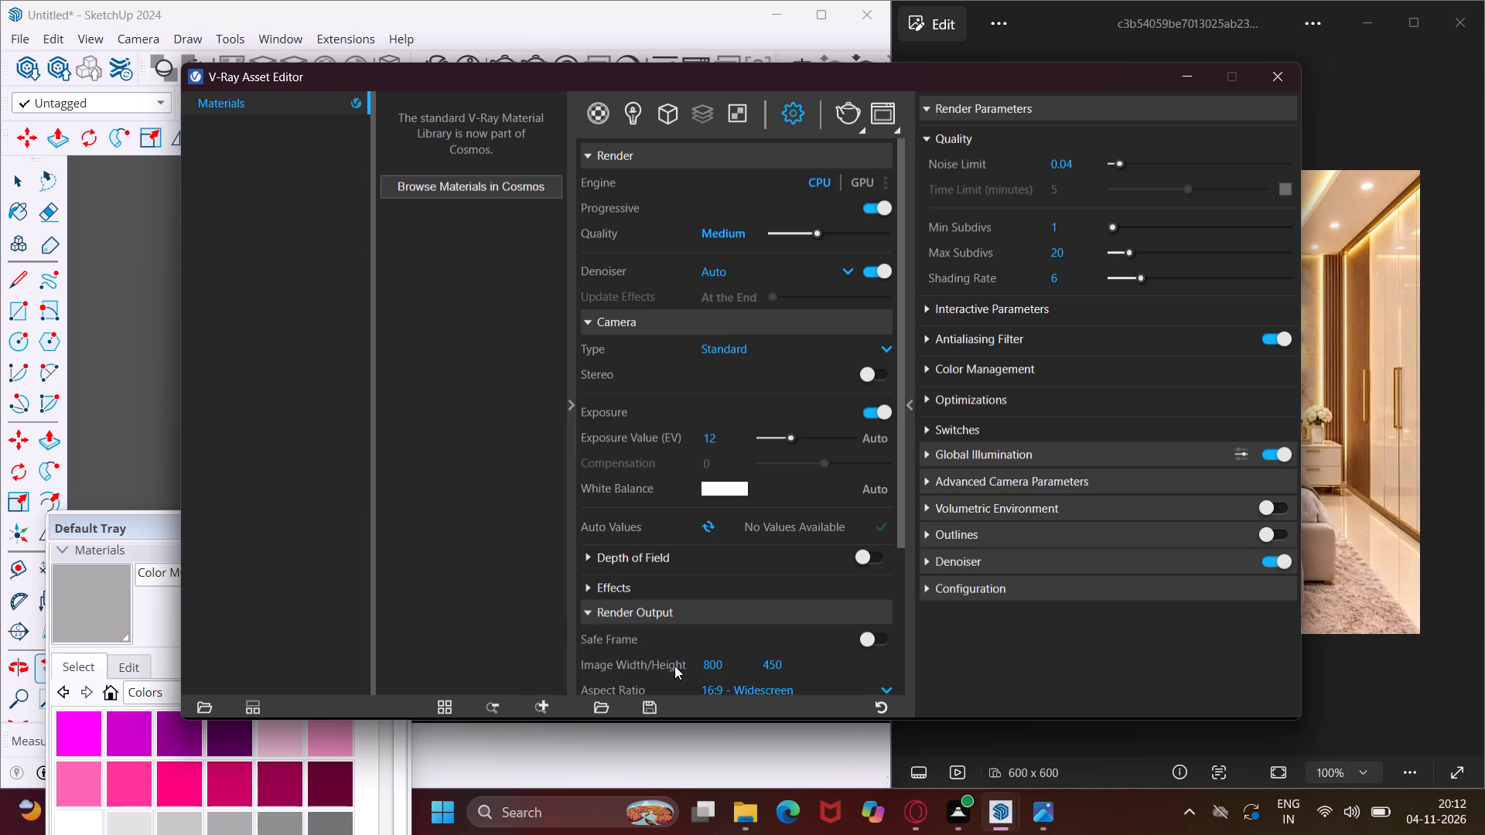
left_click(867, 640)
scroll(655, 530, "down", 3)
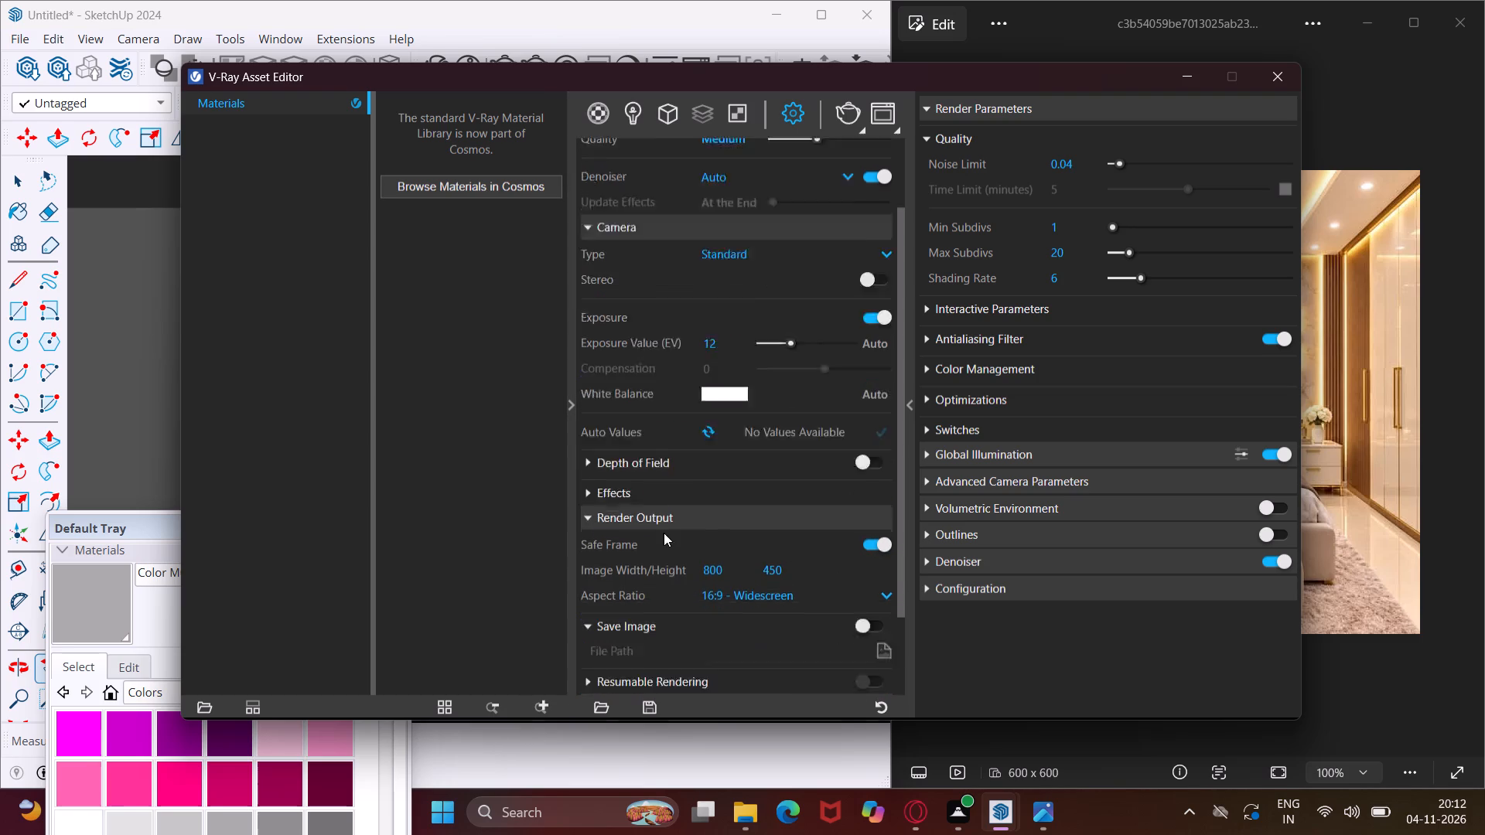
left_click(882, 486)
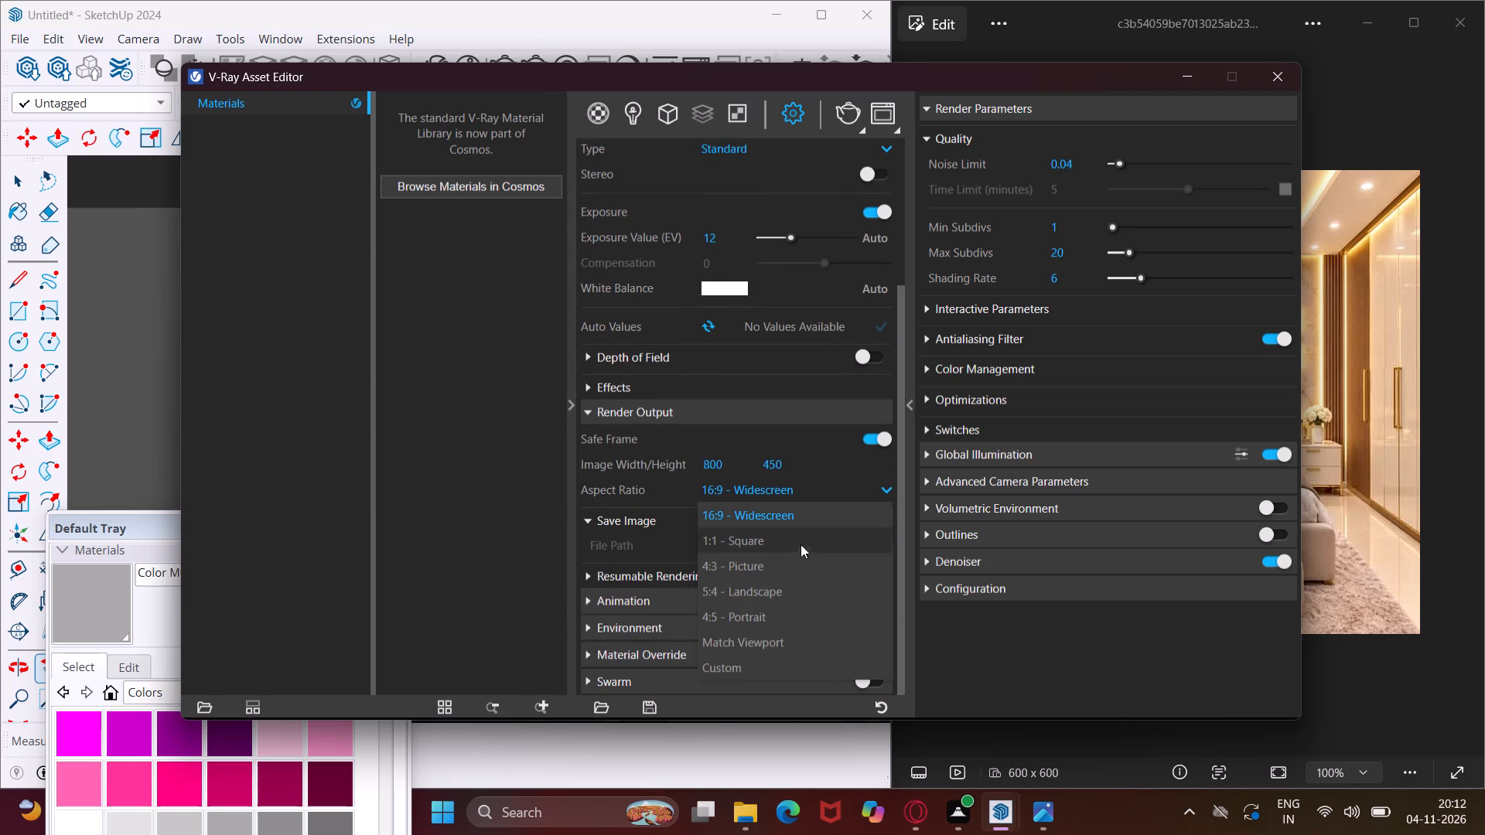
left_click(796, 571)
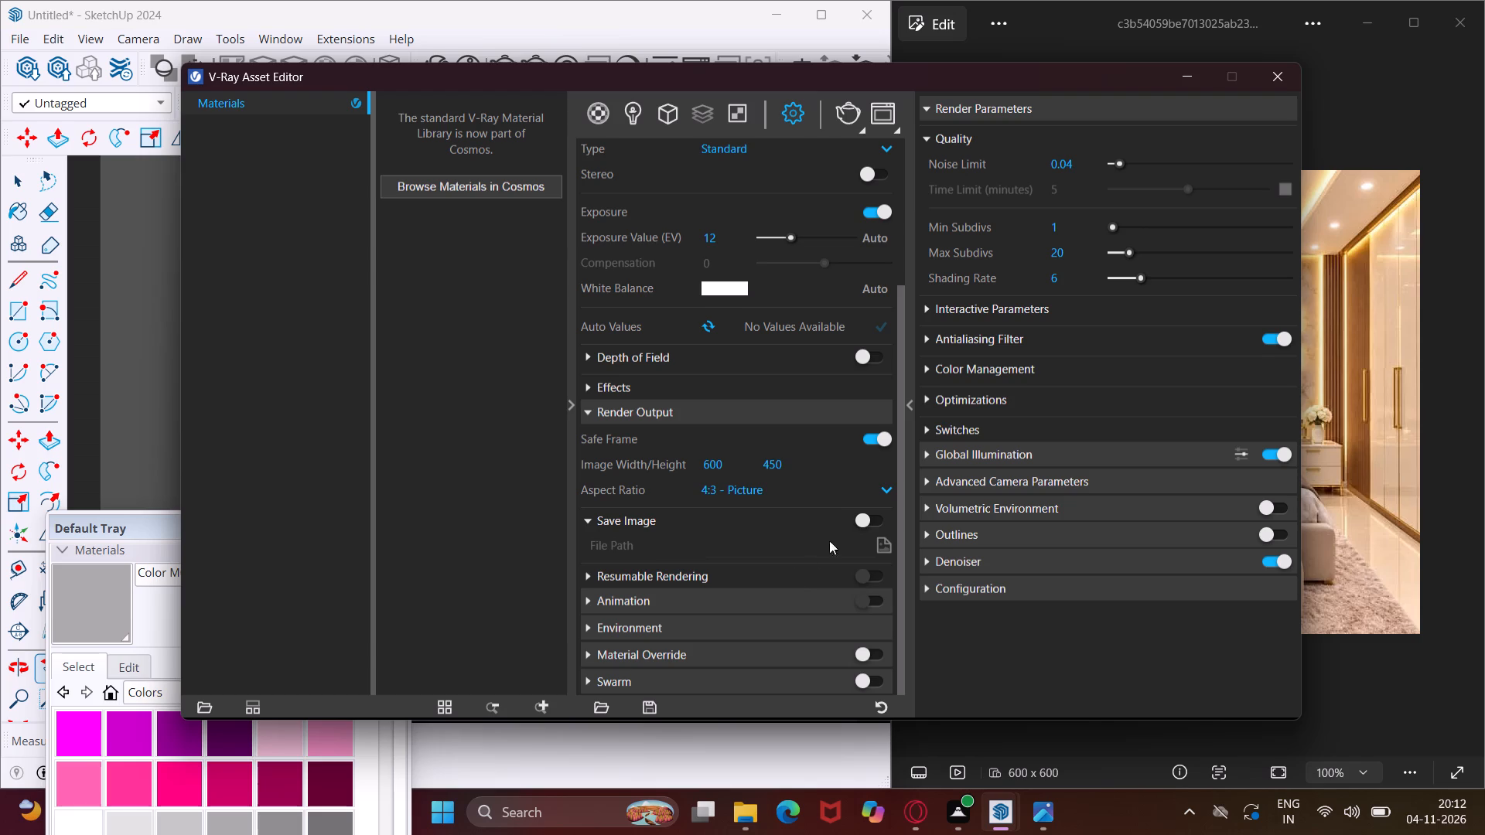
Set the Global Illumination primary rays to Irradiance map (deprecated), and minimise the V-Ray Asset Editor.
left_click(930, 453)
left_click(1157, 478)
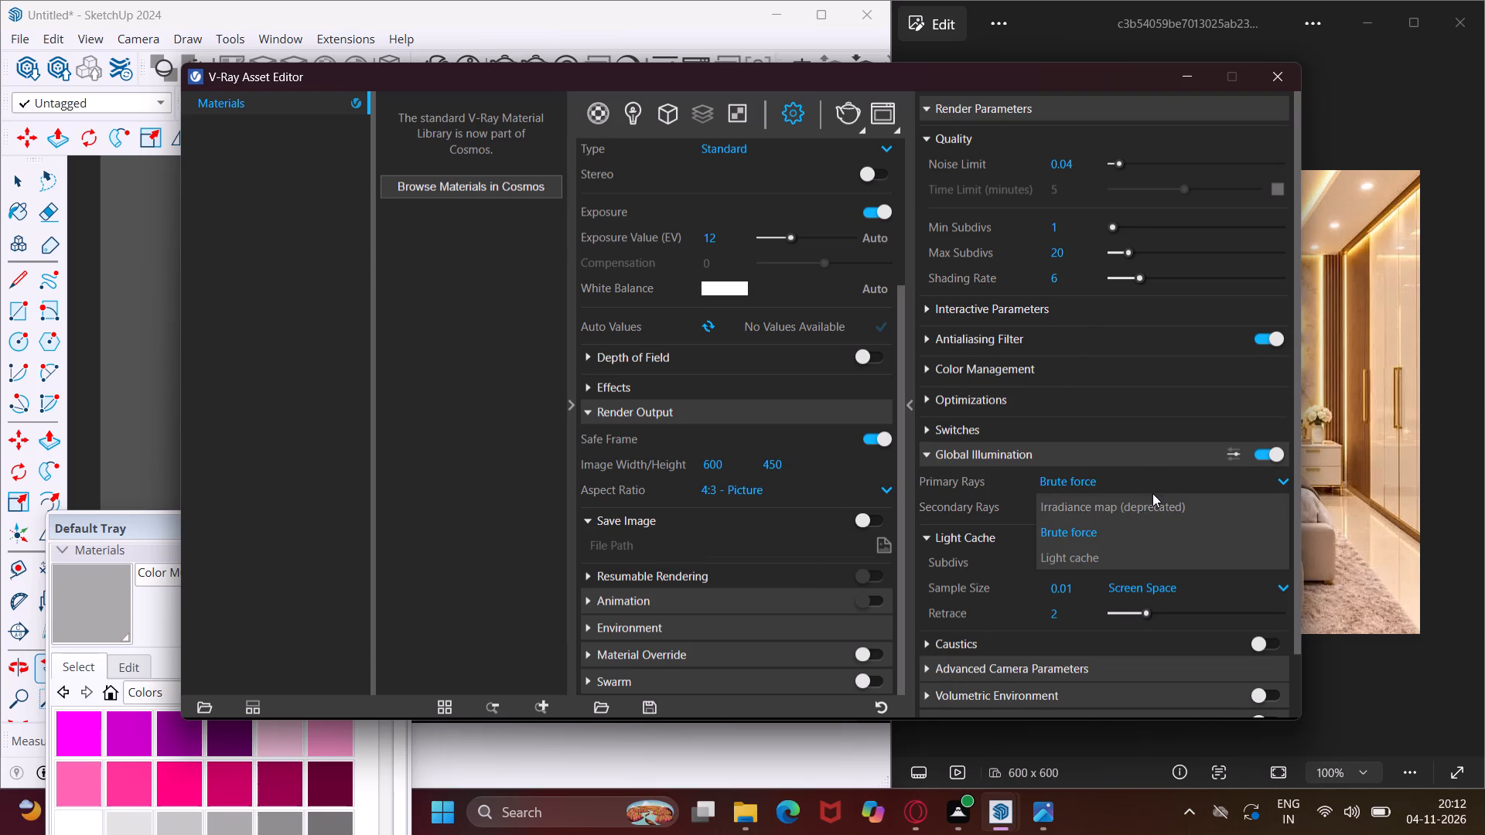
left_click(1126, 511)
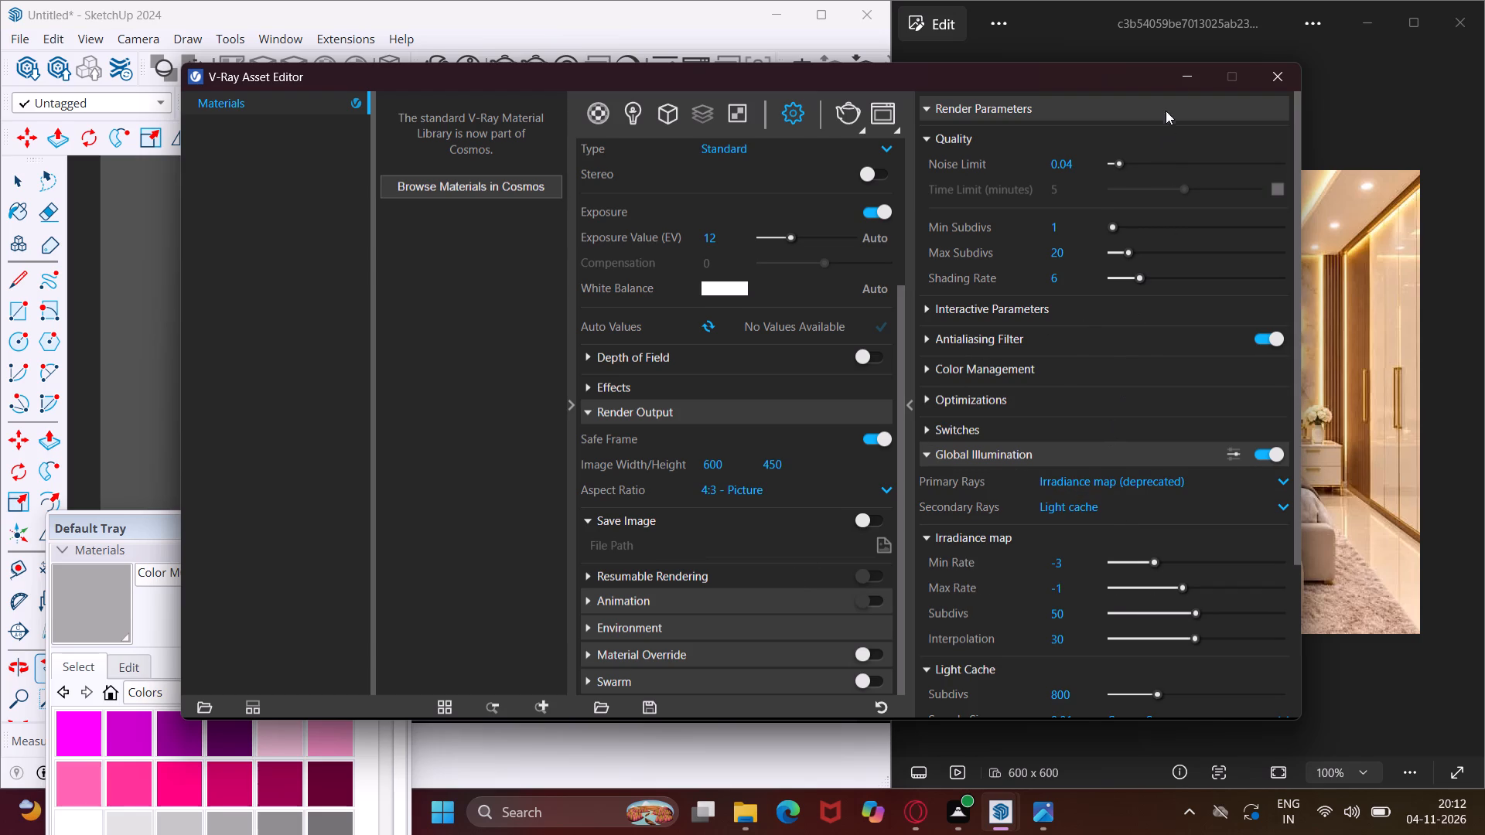
left_click(1193, 67)
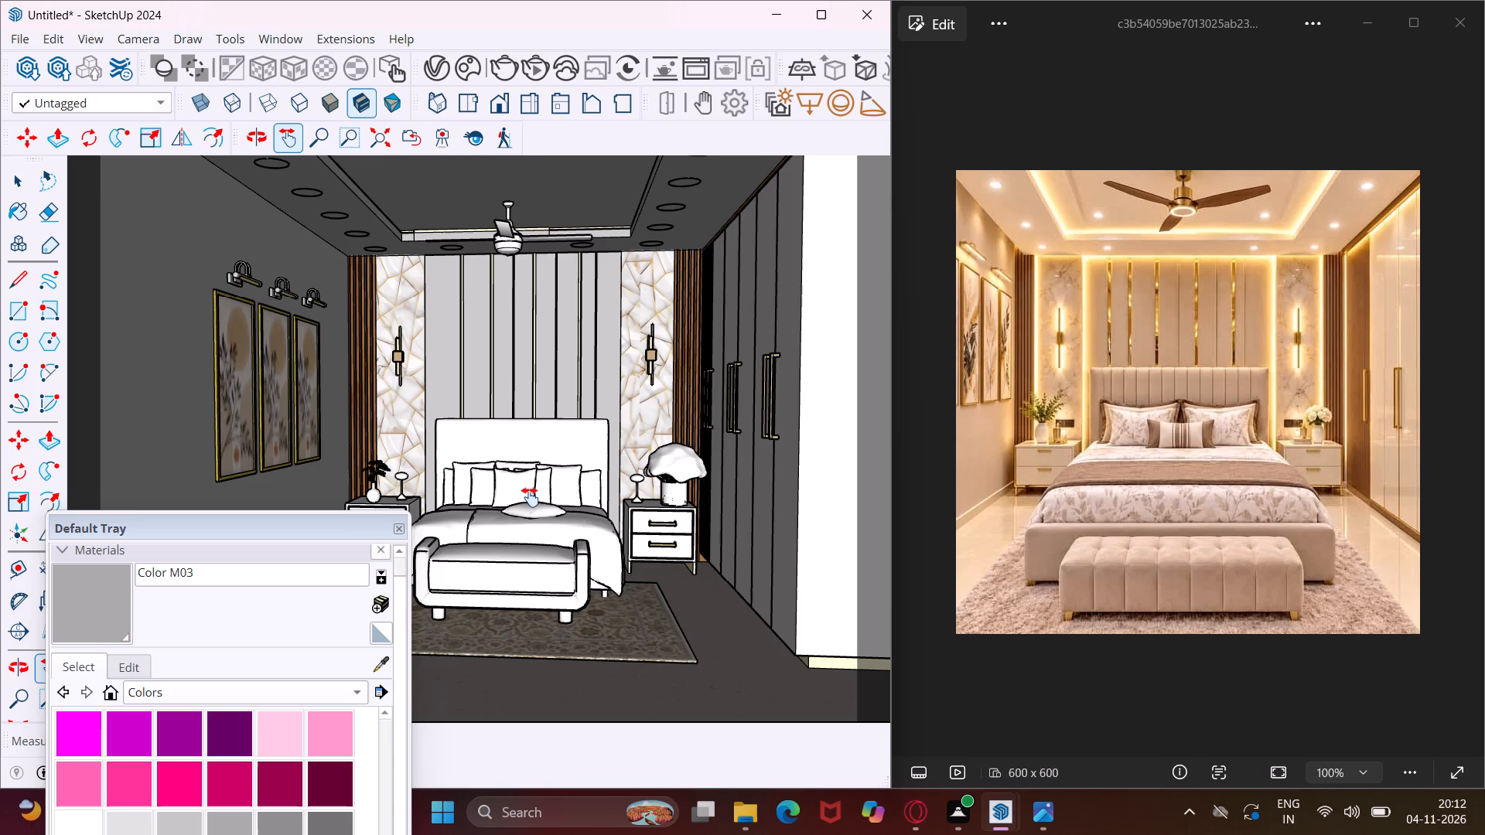
Tighten the camera framing on the bed wall, keeping the ceiling fan, wall pictures, nightstand and wardrobe in view.
left_click_drag(530, 497, 542, 496)
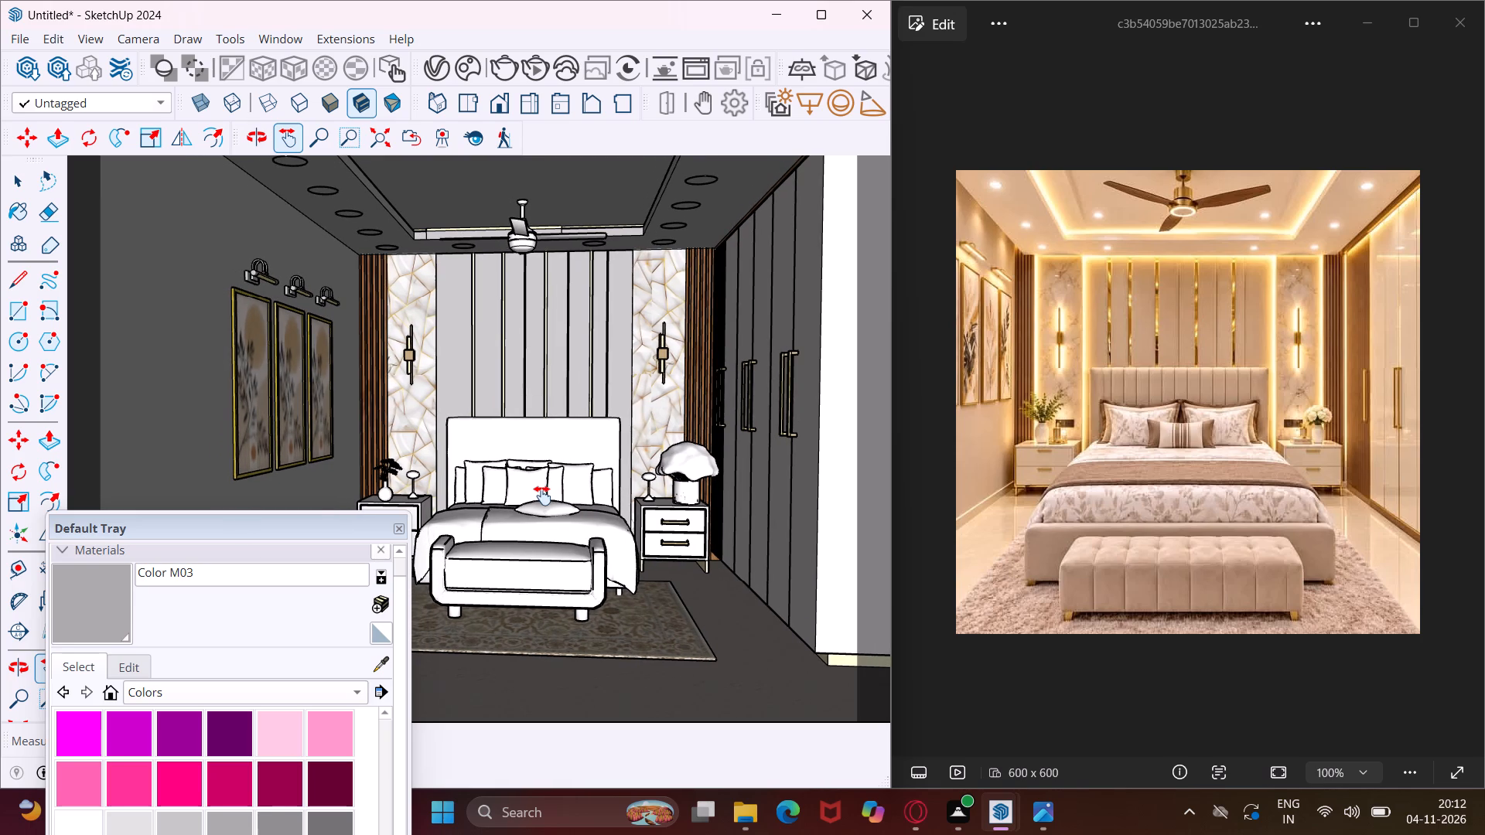
scroll(542, 496, "up", 2)
left_click_drag(541, 496, 532, 500)
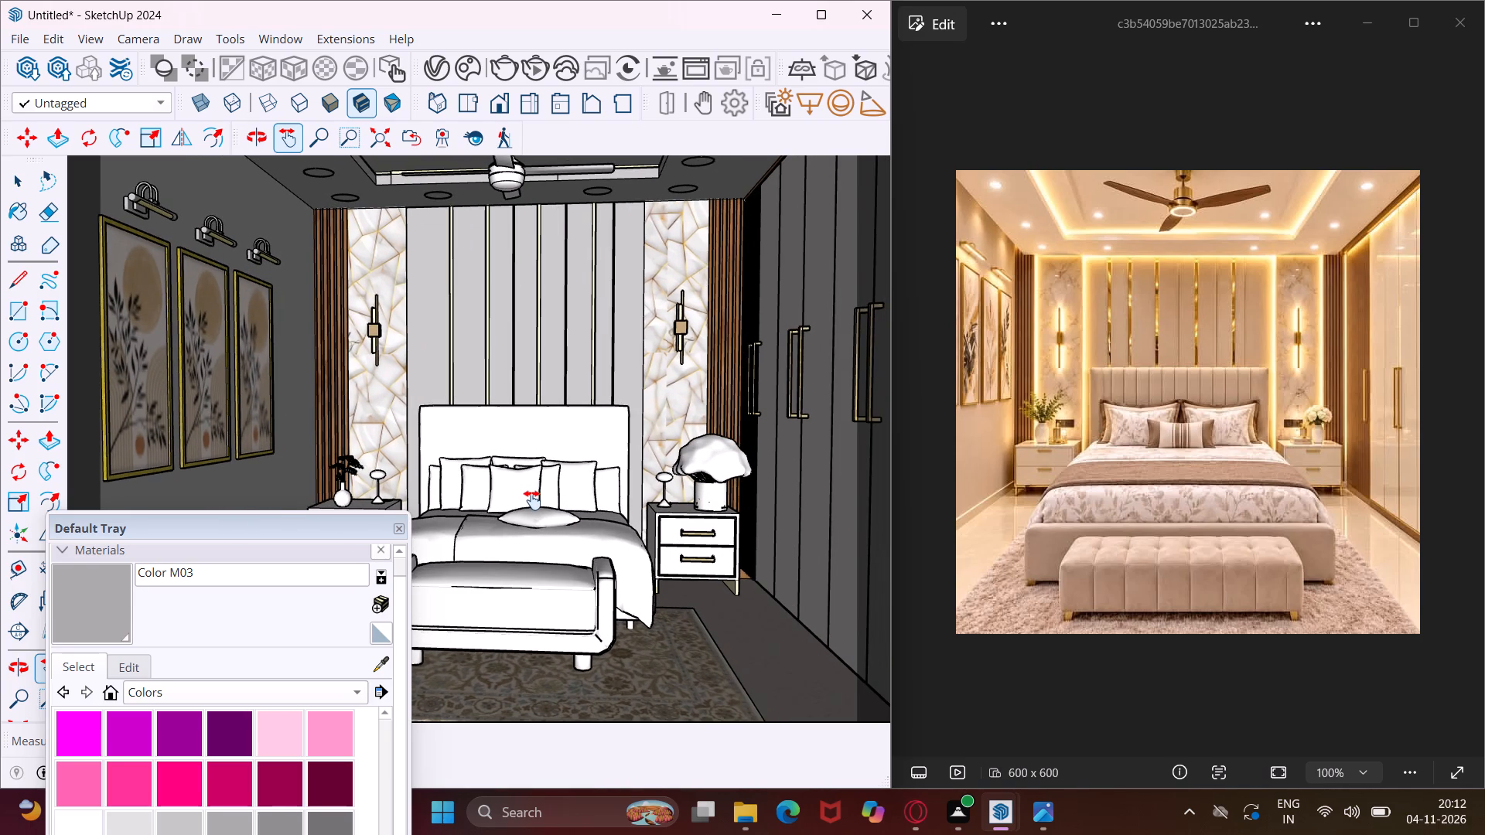
middle_click(532, 500)
left_click_drag(525, 488, 519, 507)
scroll(488, 496, "up", 2)
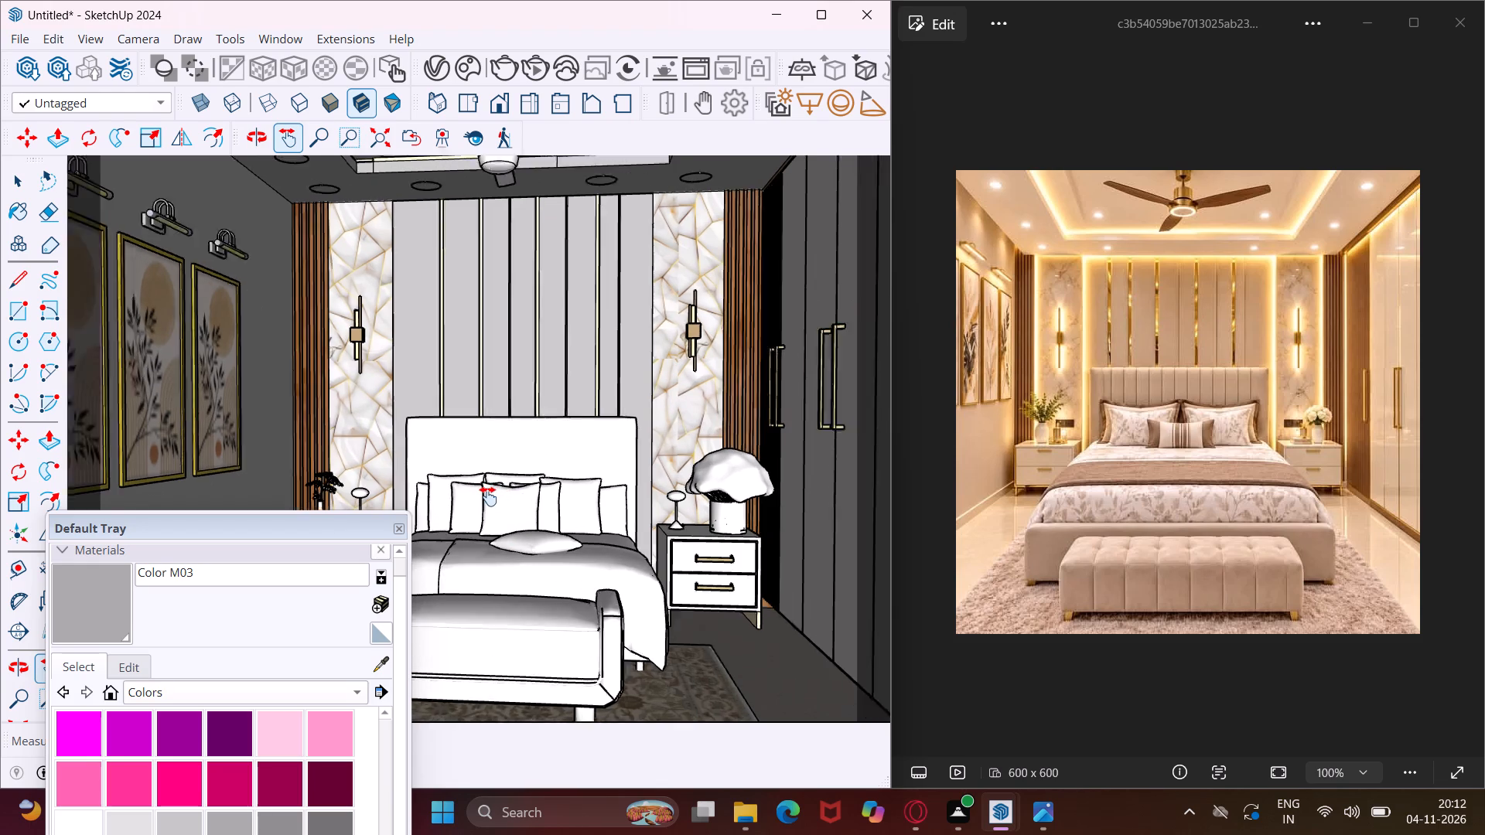
left_click_drag(473, 496, 481, 496)
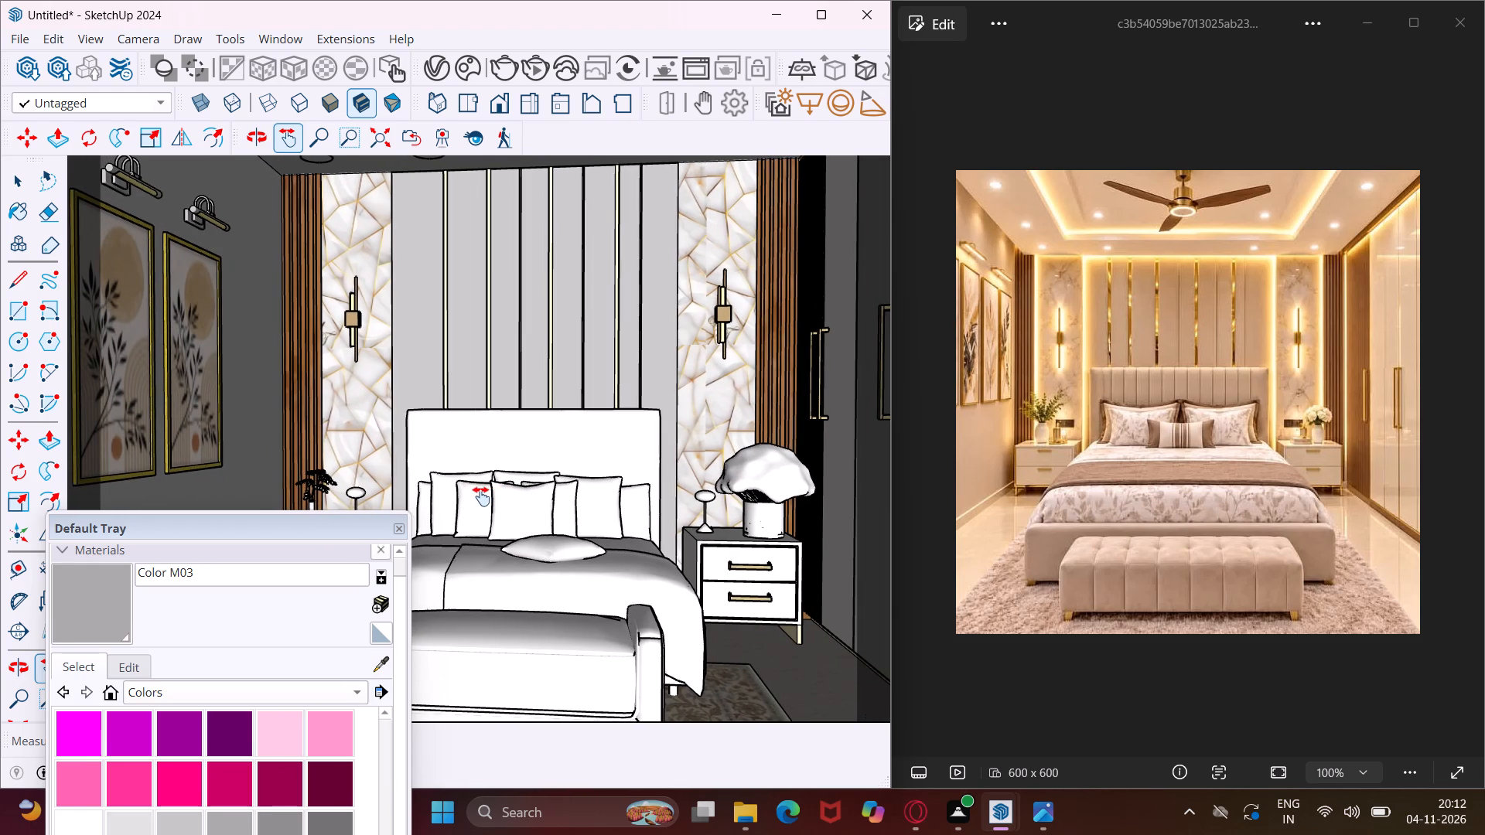
left_click_drag(481, 496, 483, 496)
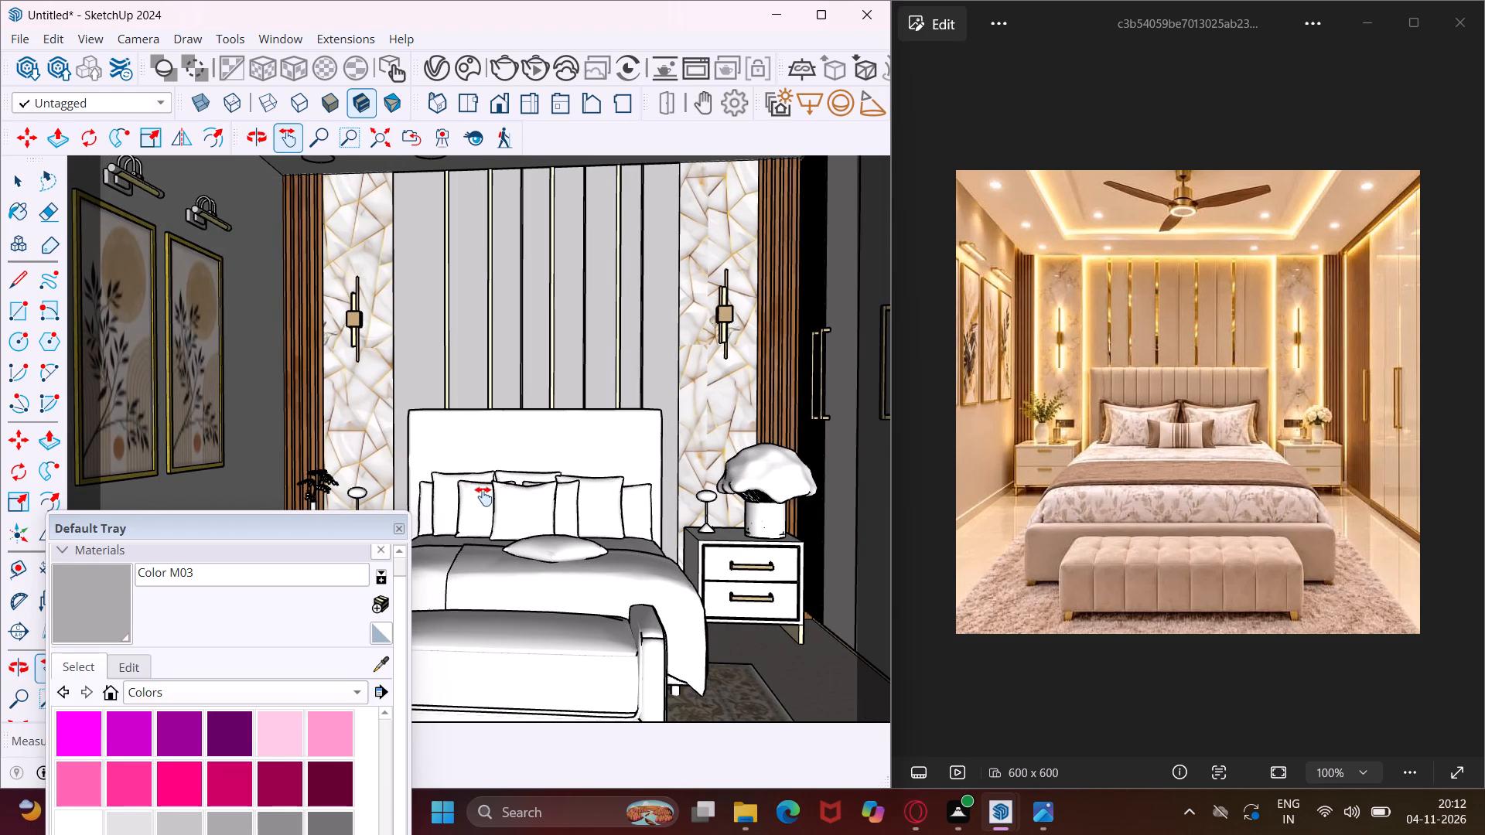
scroll(483, 496, "down", 1)
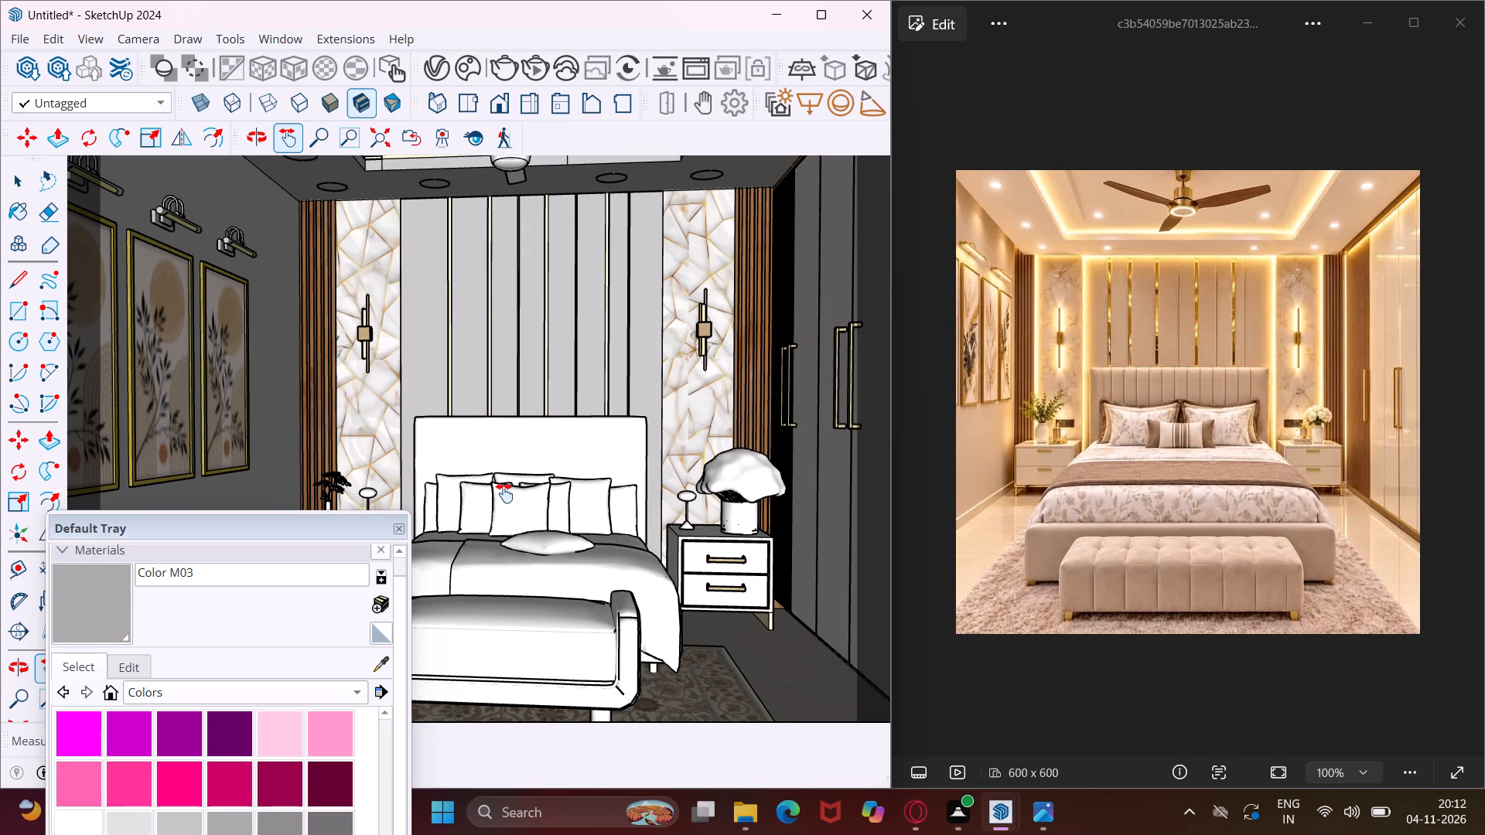
left_click_drag(504, 493, 505, 504)
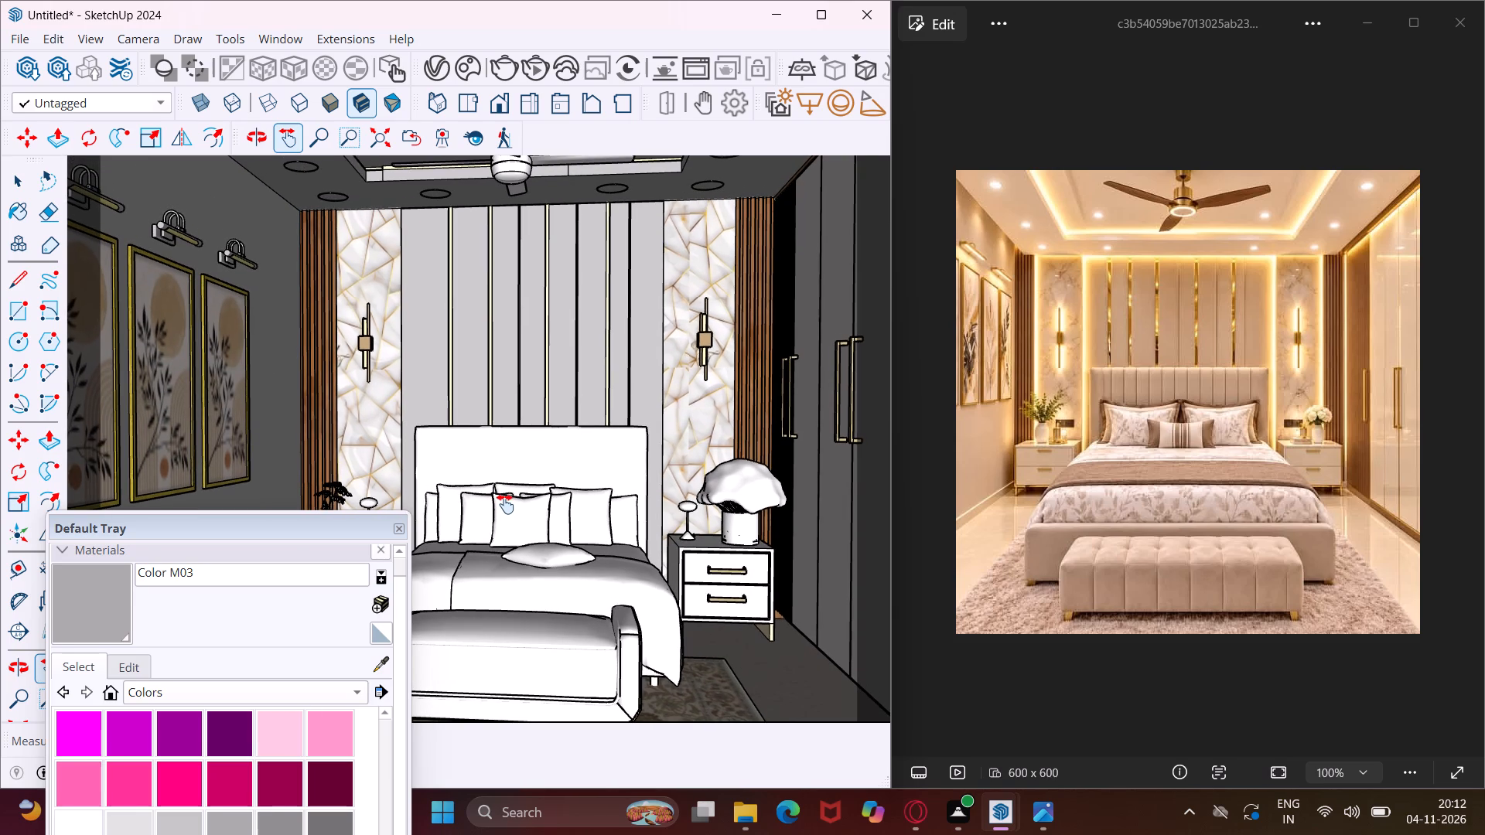
left_click_drag(505, 504, 504, 505)
middle_click_drag(504, 505, 506, 498)
left_click_drag(504, 496, 498, 503)
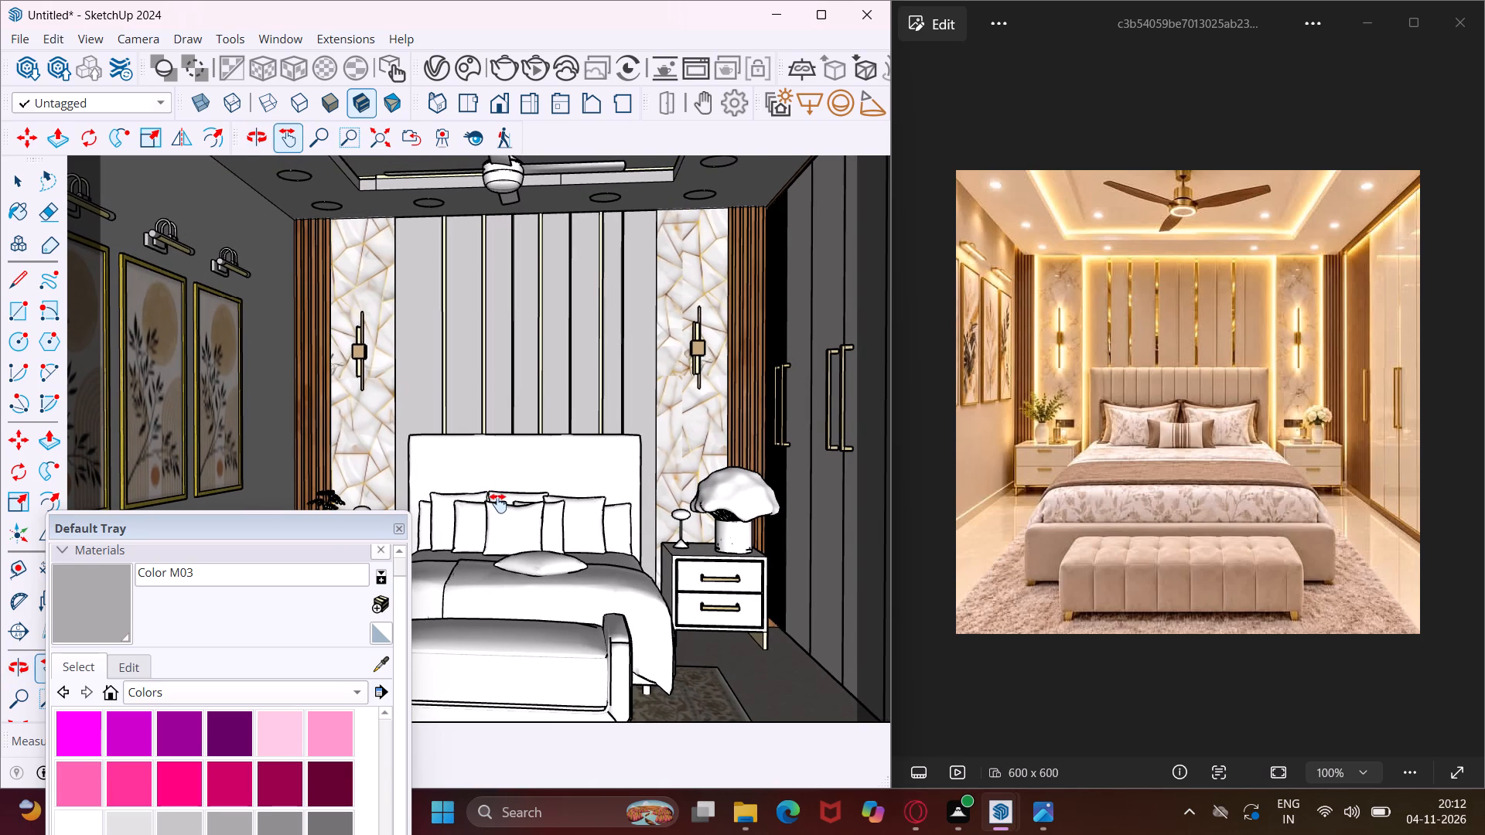
left_click_drag(498, 503, 493, 508)
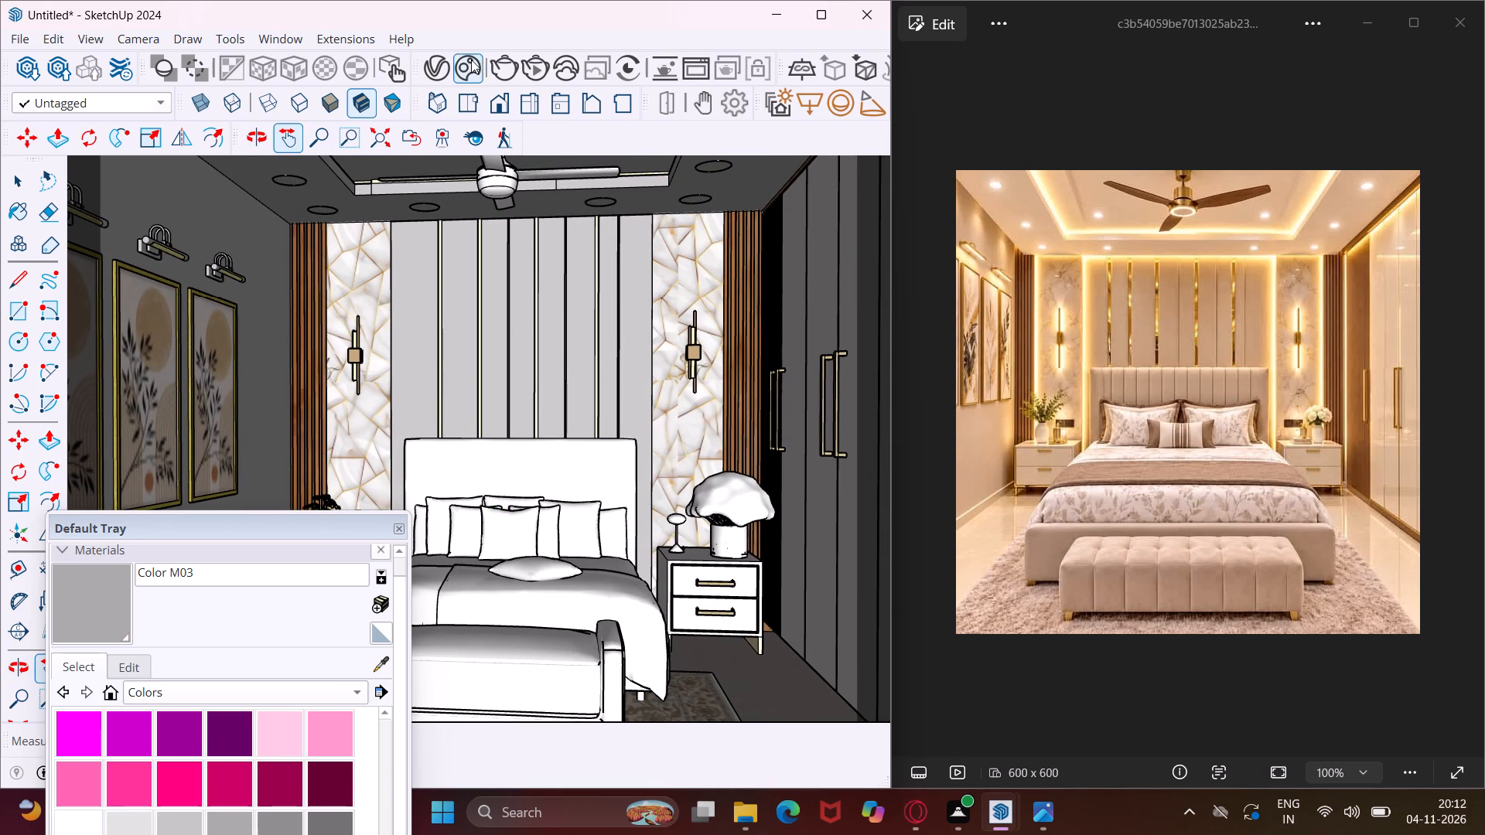
Start a V-Ray render of the framed bedroom view.
left_click(496, 55)
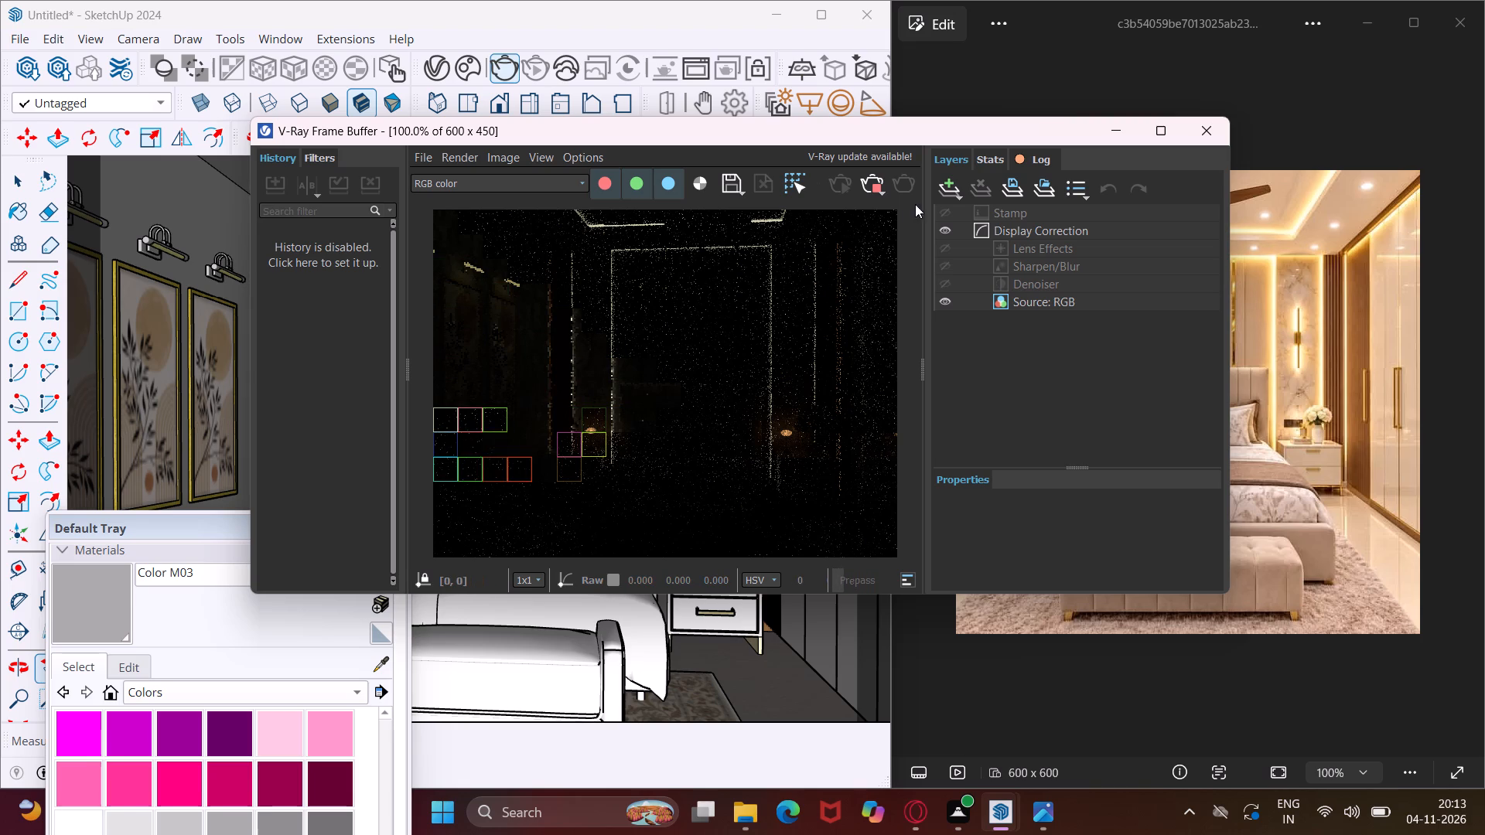
Add an Exposure correction layer to the render in the V-Ray Frame Buffer.
left_click(941, 188)
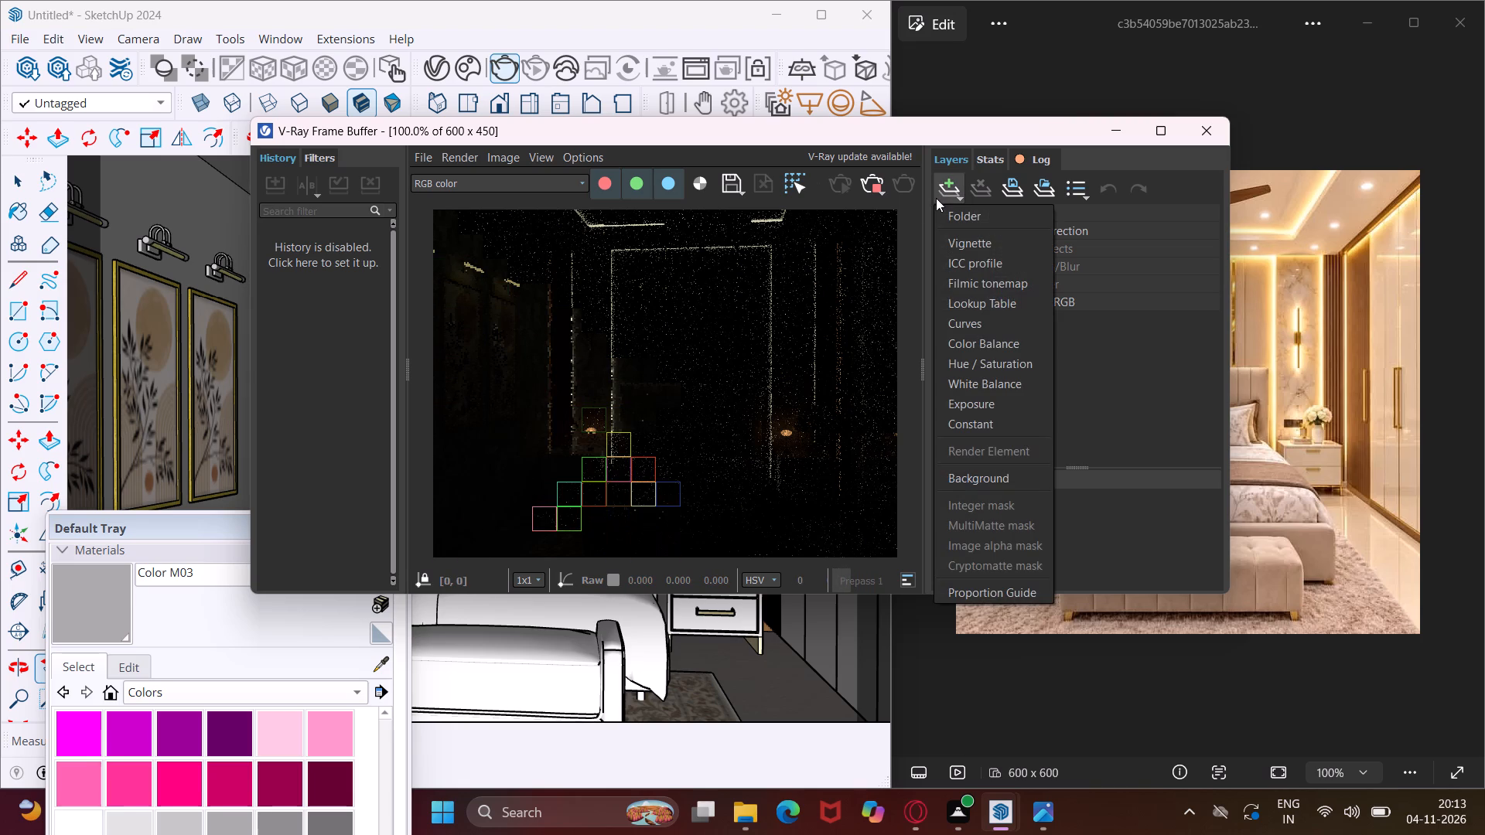
left_click(985, 399)
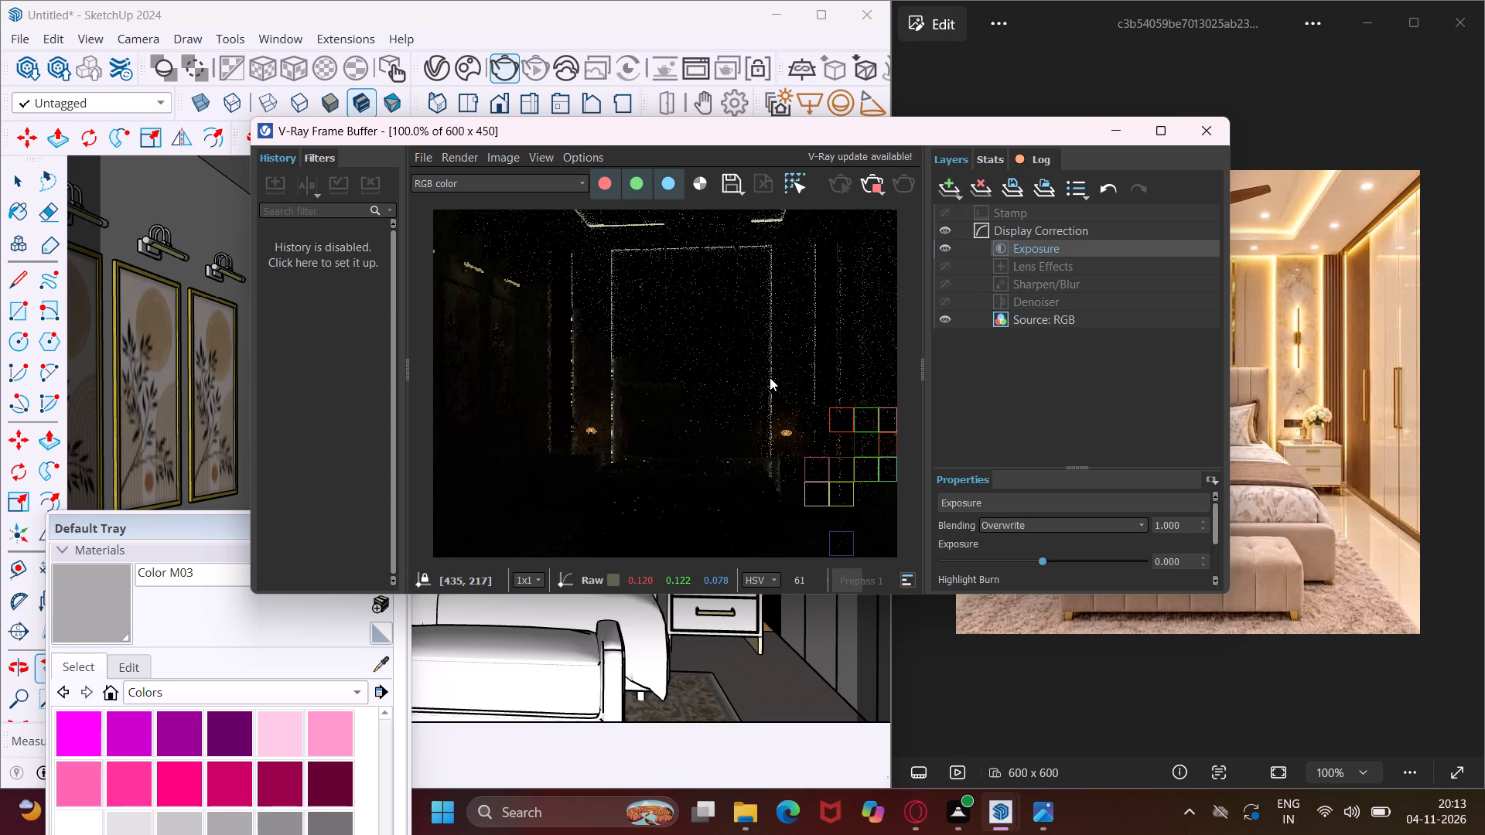
Examine the progressing bedroom render at several magnifications, checking the lit wall strips, lamps and ceiling.
scroll(773, 378, "down", 1)
scroll(746, 394, "up", 3)
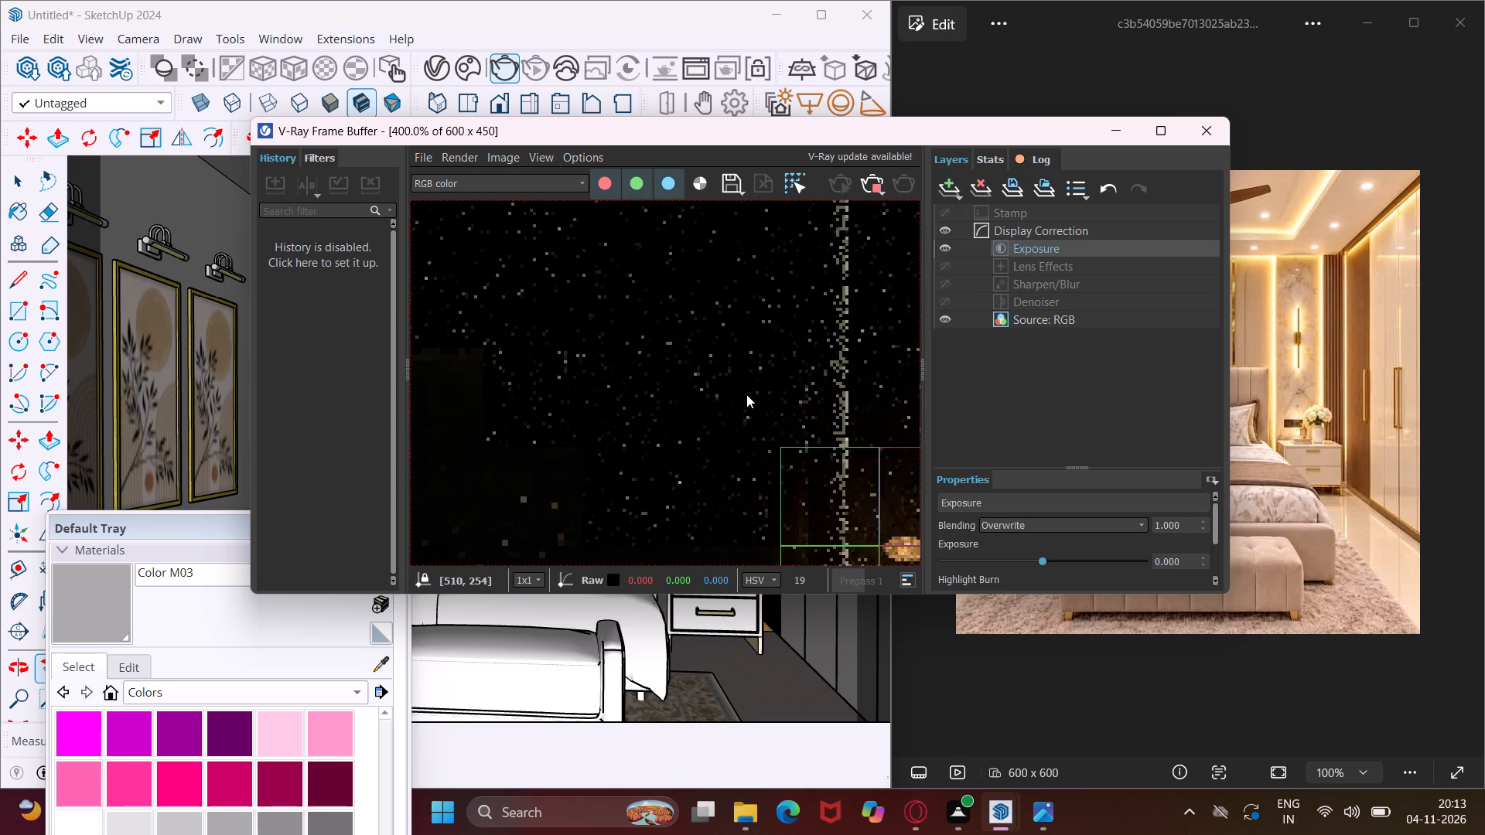
scroll(746, 394, "down", 4)
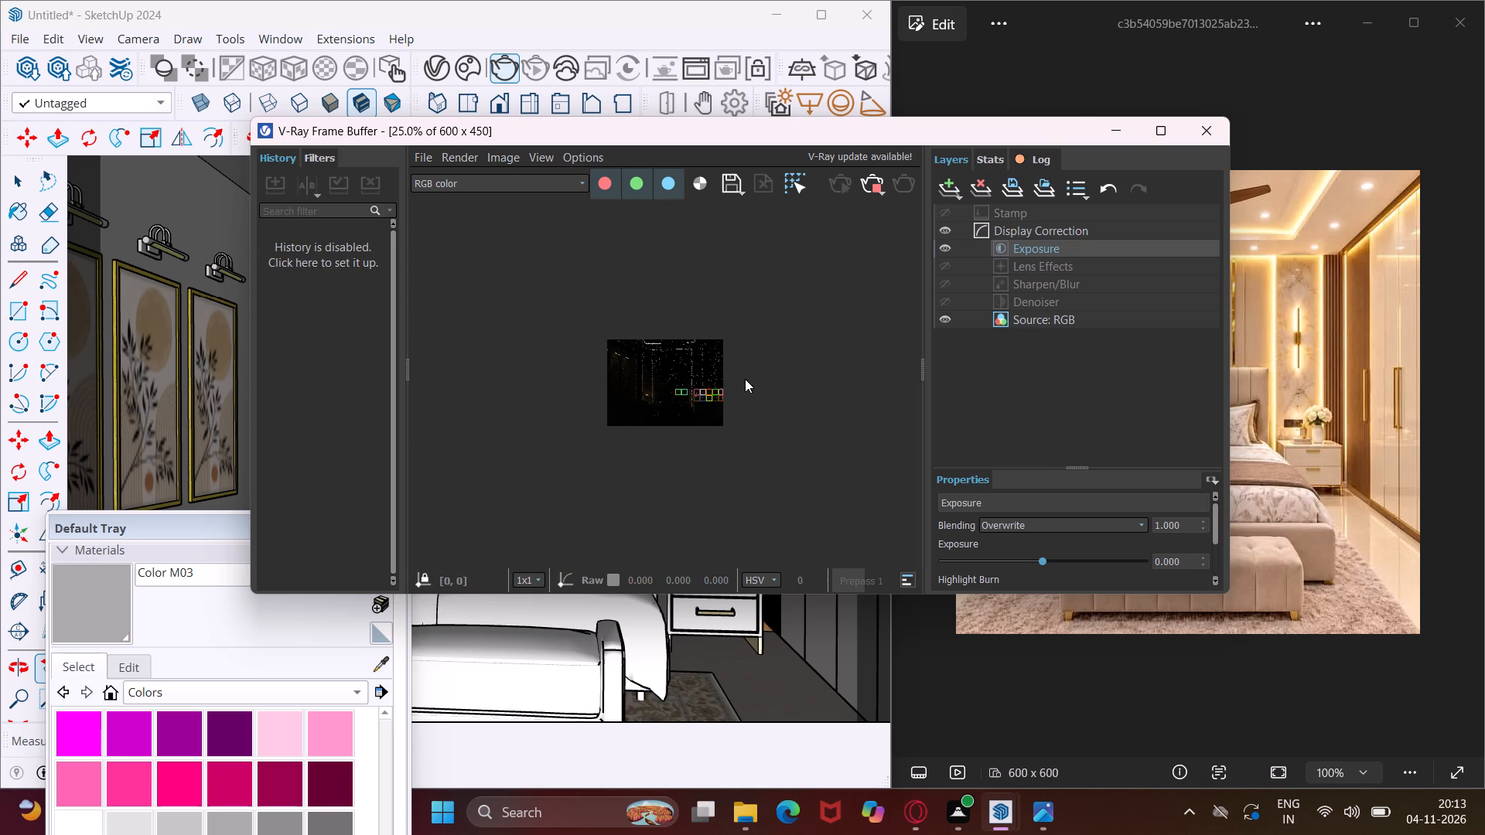
scroll(705, 404, "up", 3)
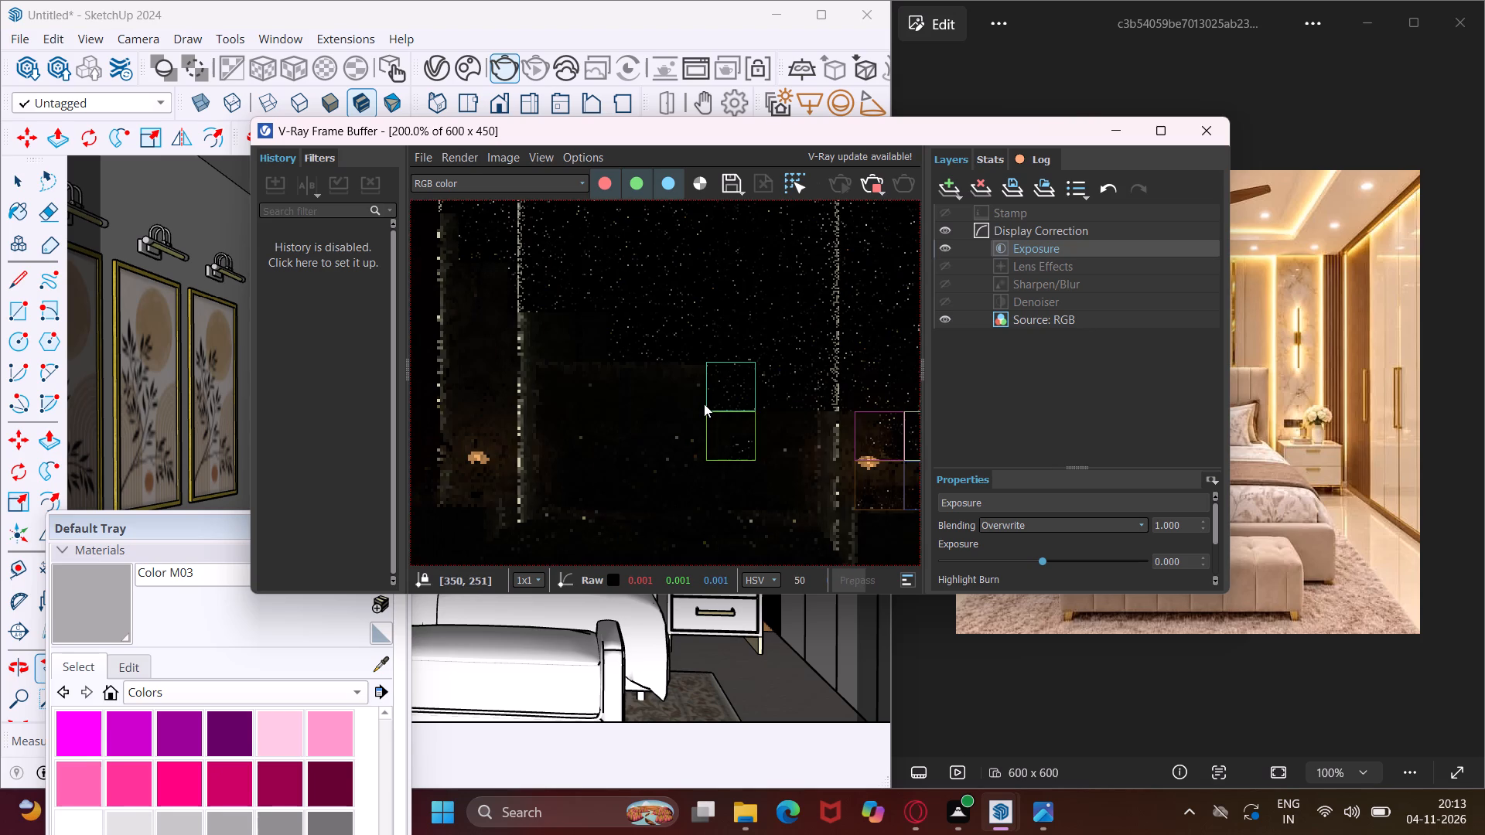
scroll(704, 404, "down", 2)
scroll(704, 404, "up", 1)
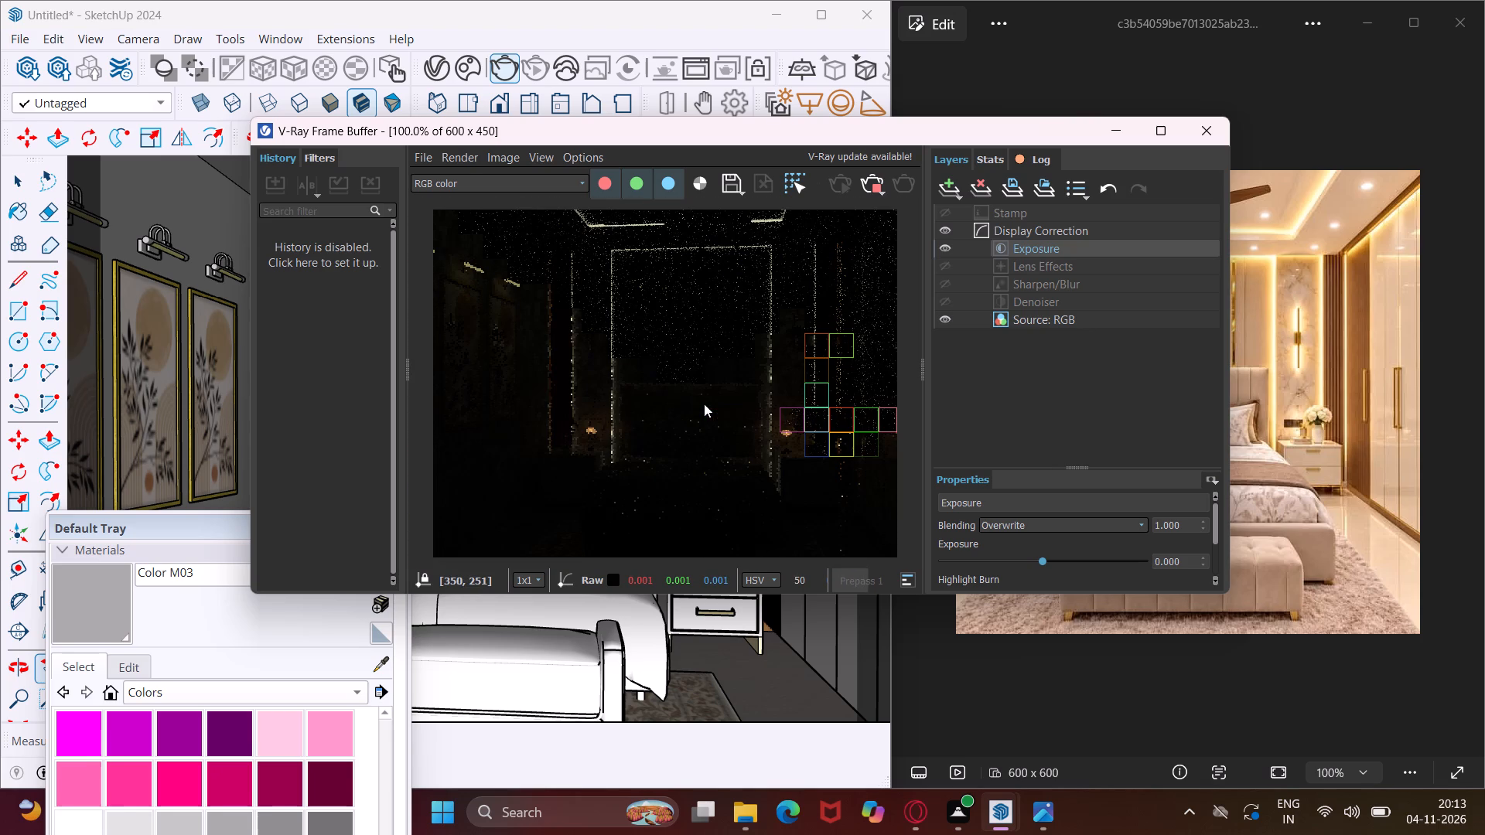
scroll(704, 404, "down", 1)
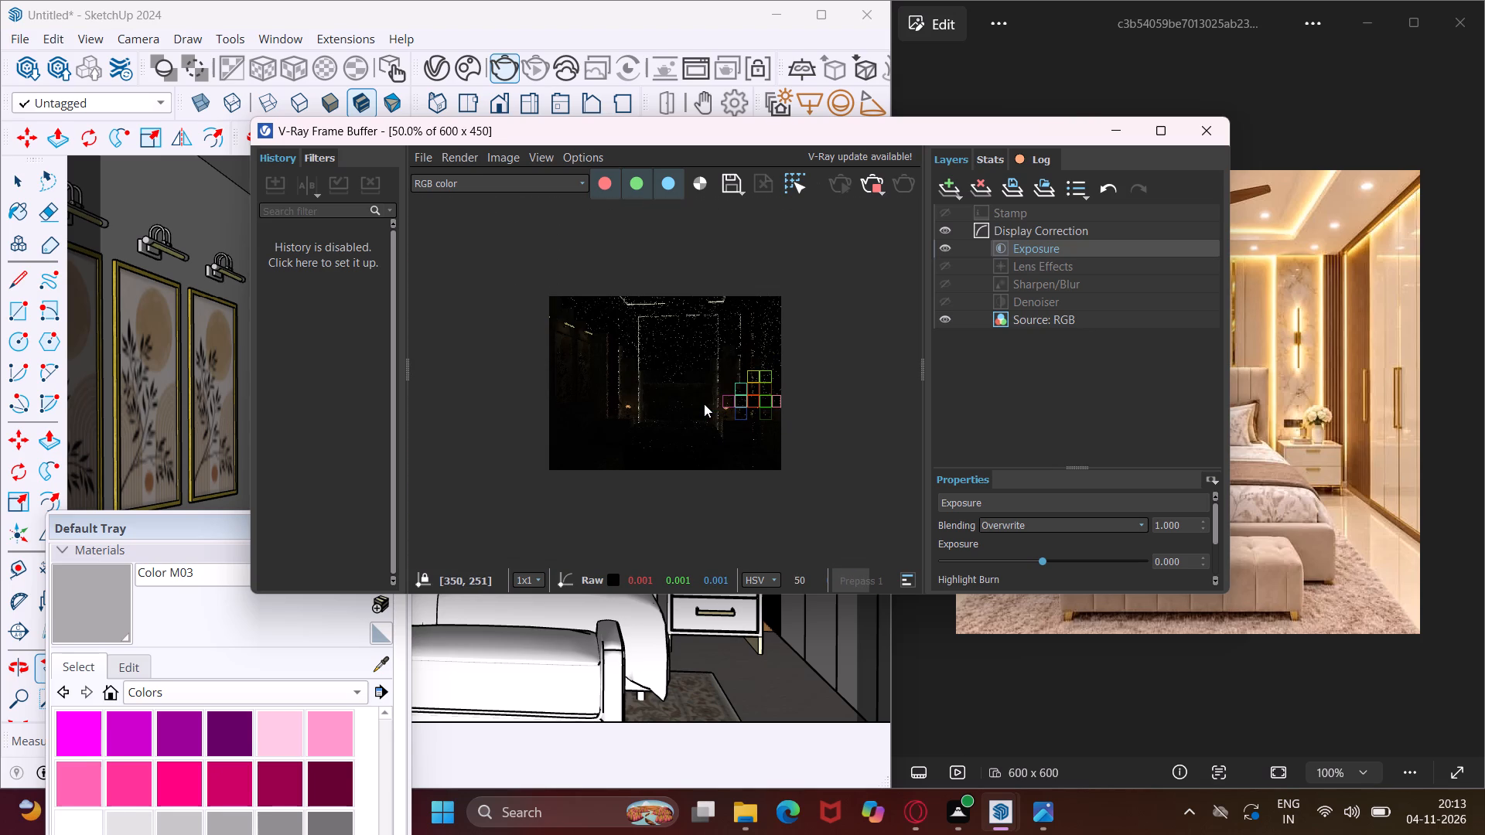
scroll(704, 404, "up", 1)
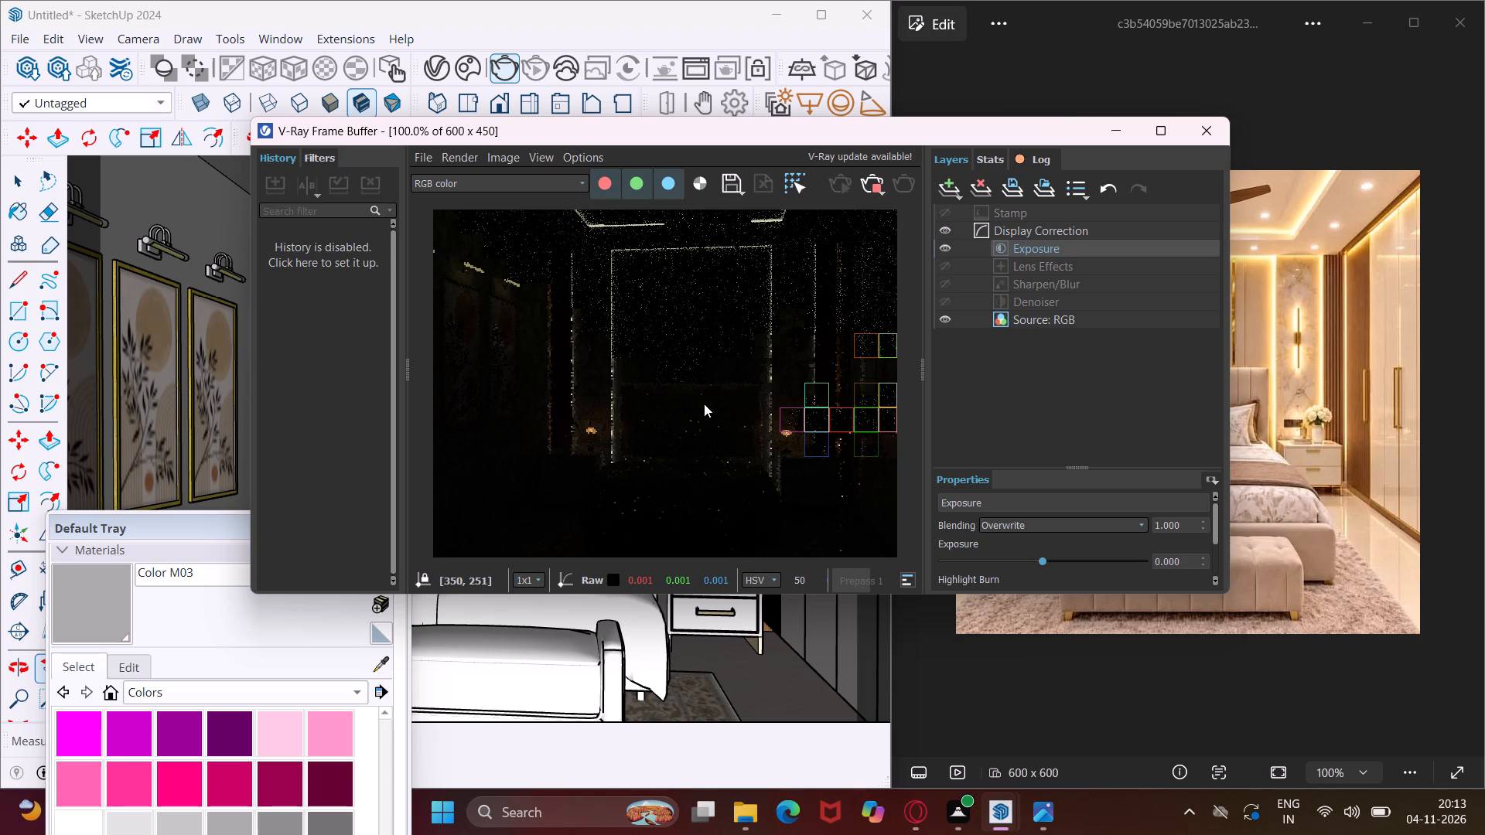
scroll(704, 404, "down", 1)
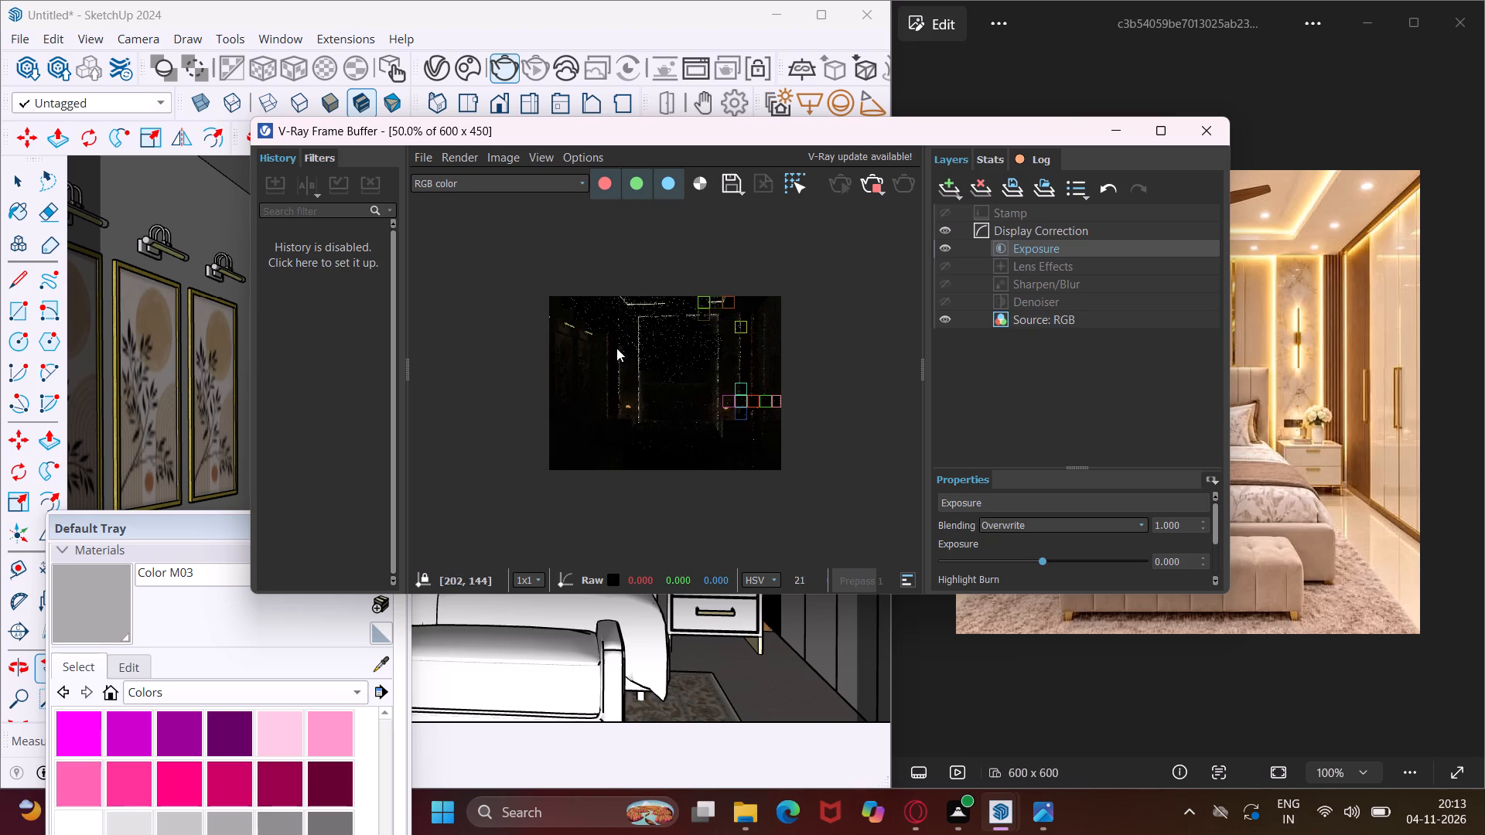
scroll(587, 319, "up", 1)
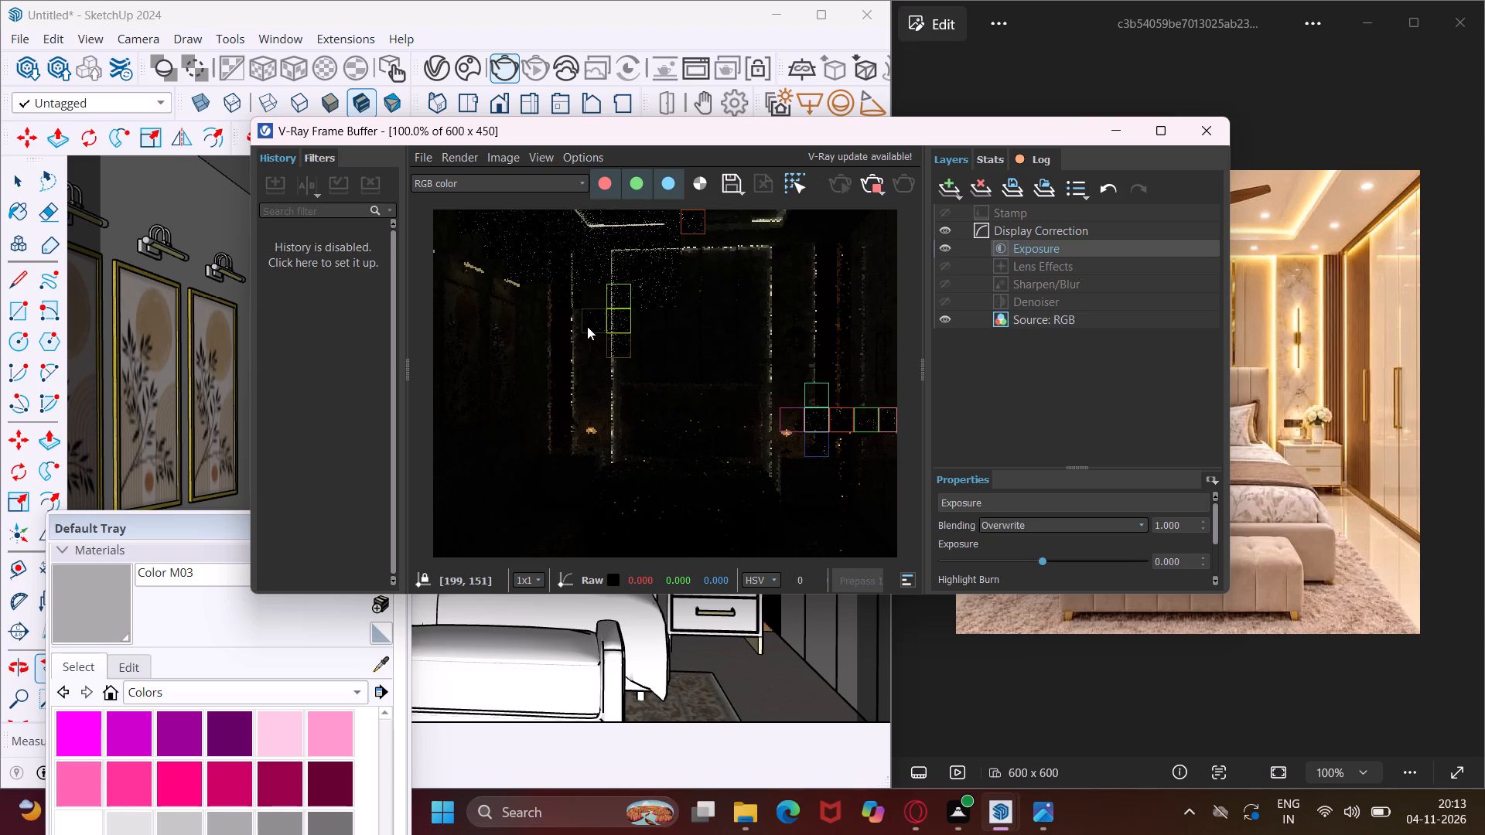
scroll(587, 326, "down", 1)
scroll(587, 326, "up", 1)
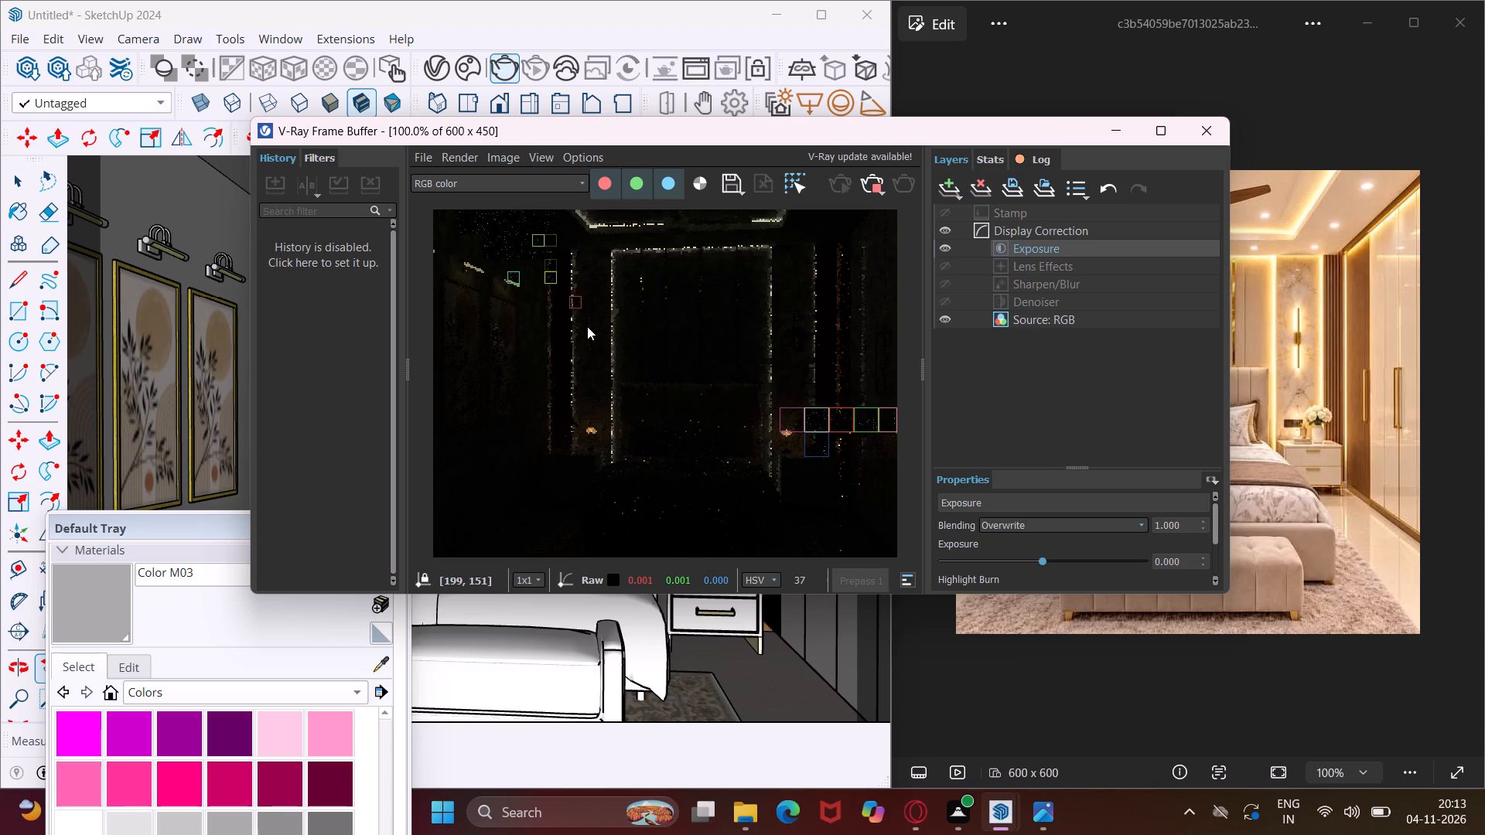
scroll(587, 326, "down", 1)
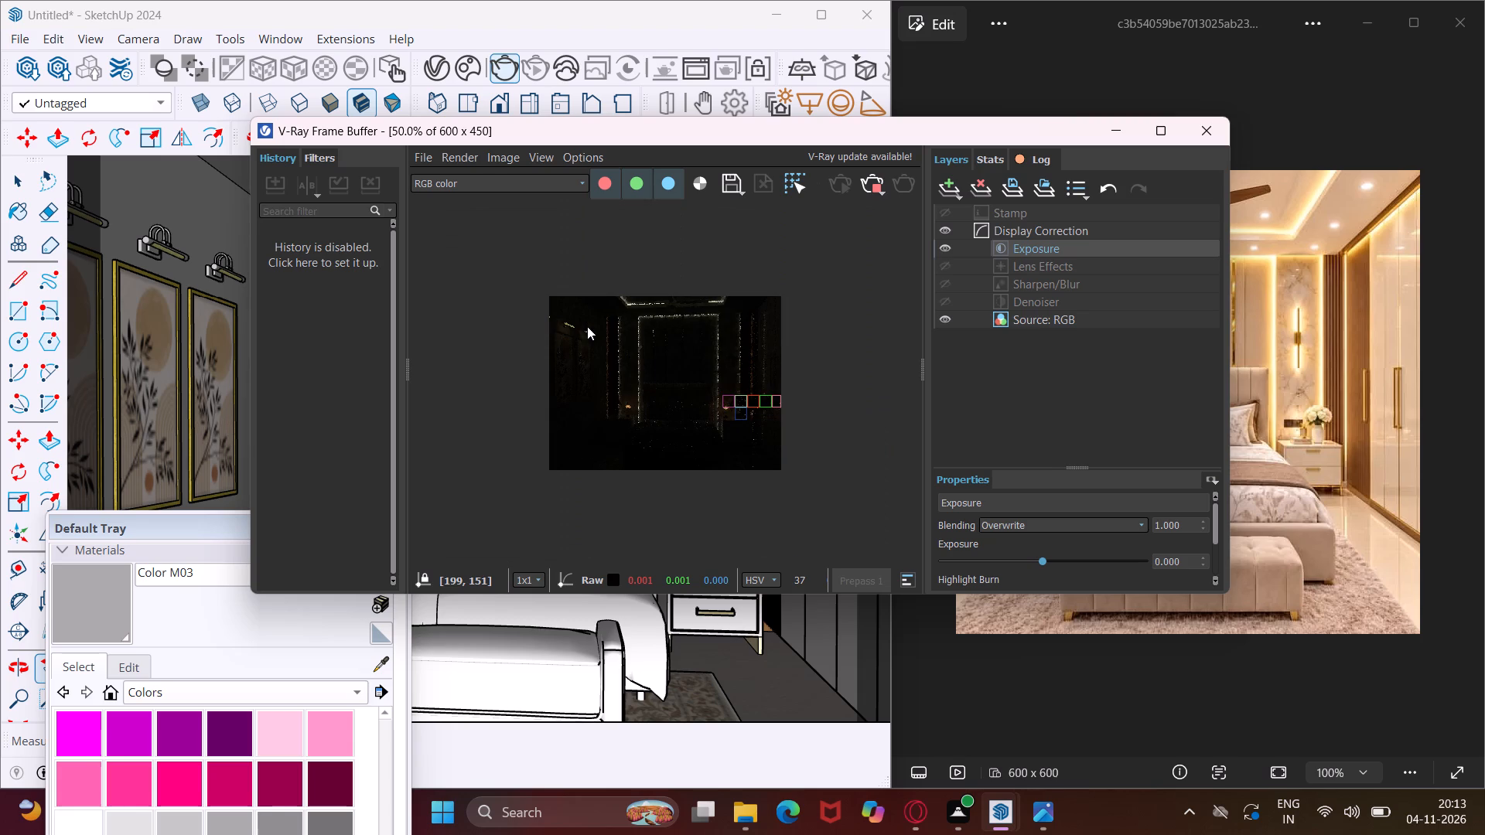
Add a second Exposure correction layer and raise its exposure to about 1.78.
left_click(960, 194)
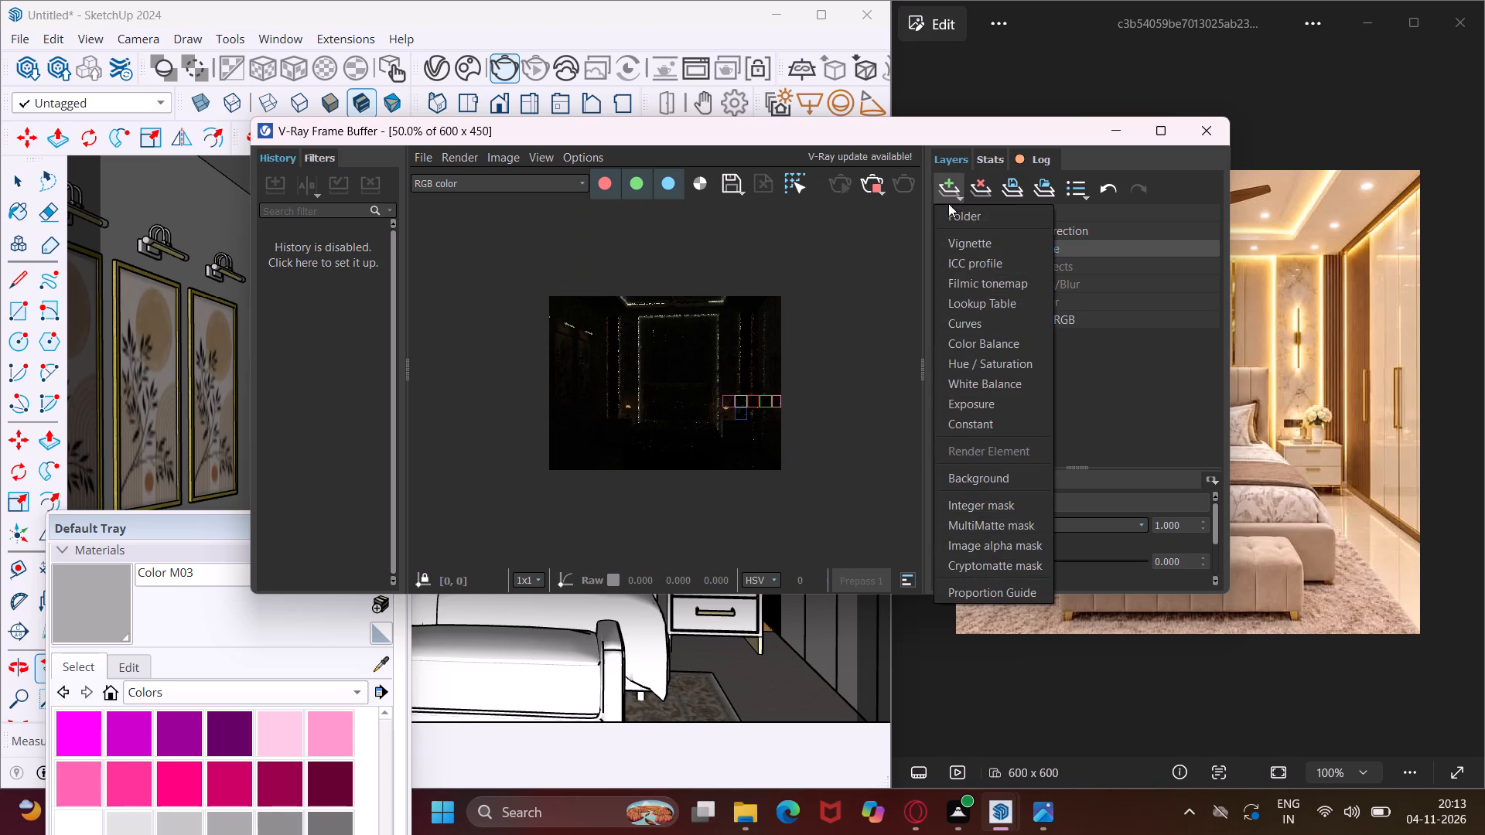
left_click(986, 409)
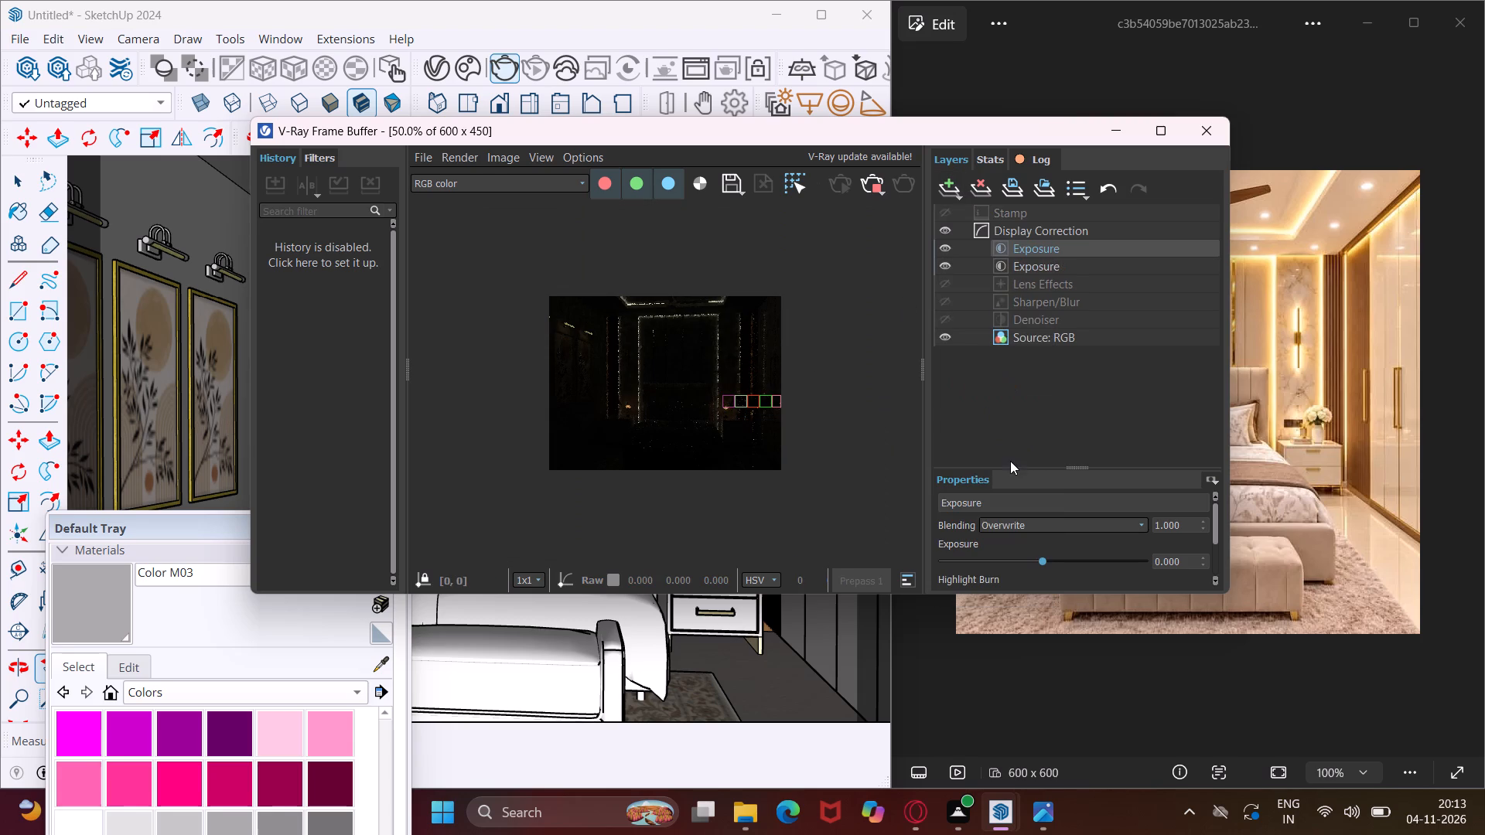
left_click_drag(1044, 560, 1070, 560)
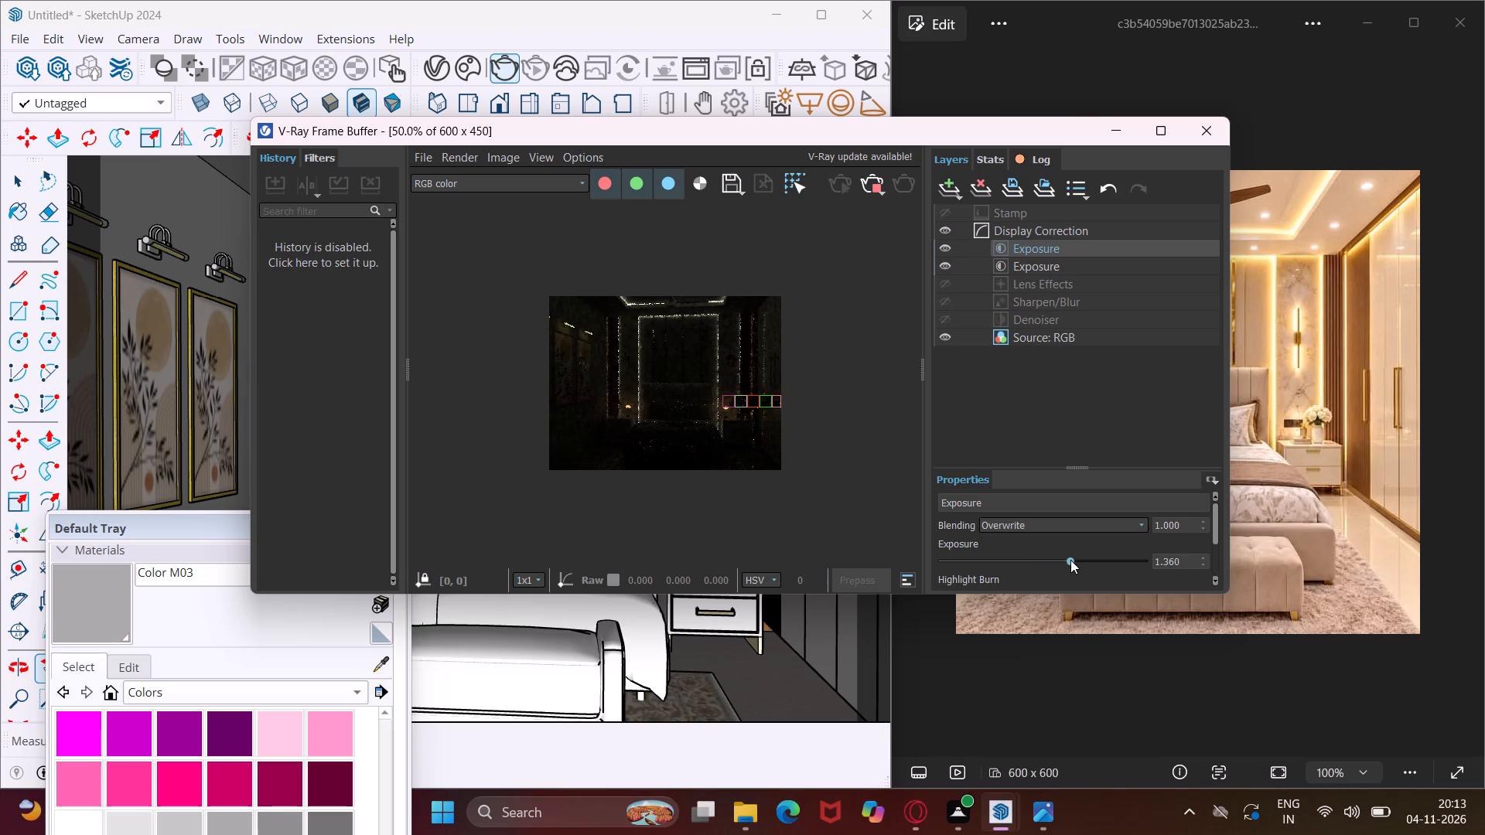
left_click_drag(1070, 560, 1079, 560)
scroll(756, 436, "up", 1)
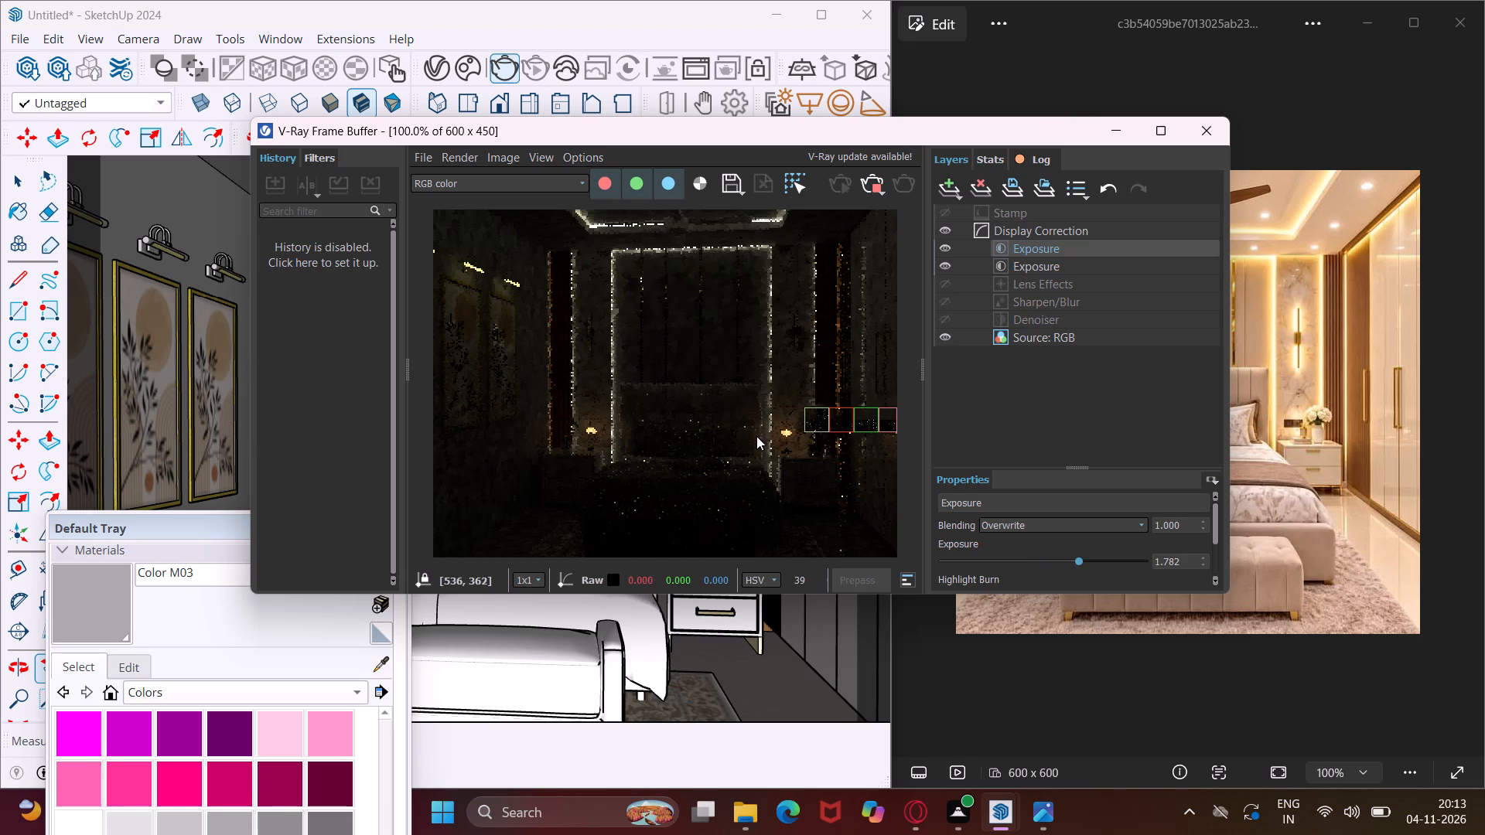
Set the upper Exposure layer's contrast to about -0.24 and check the effect on the render.
scroll(989, 466, "down", 4)
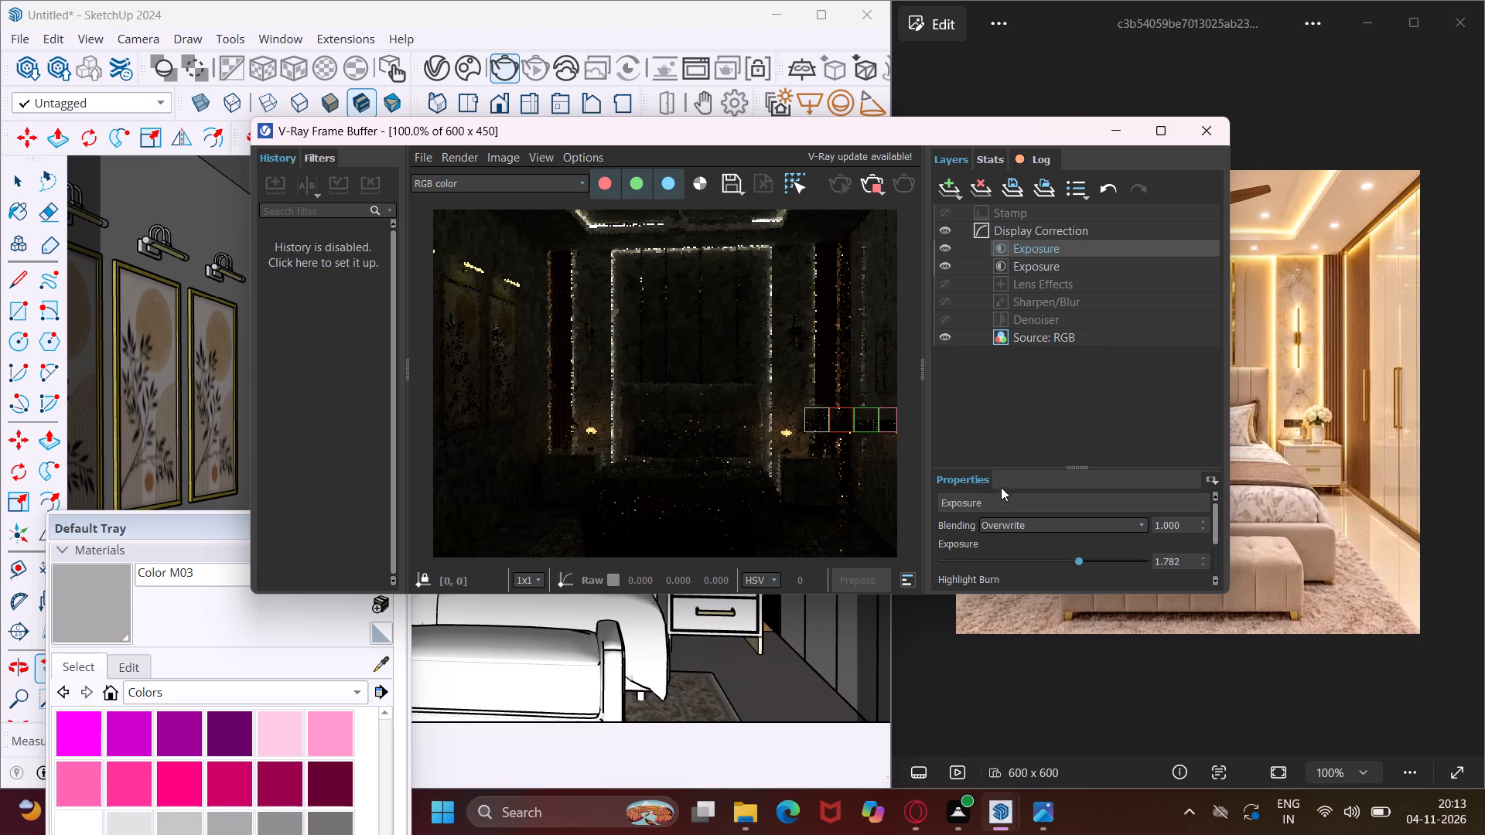
scroll(991, 554, "down", 3)
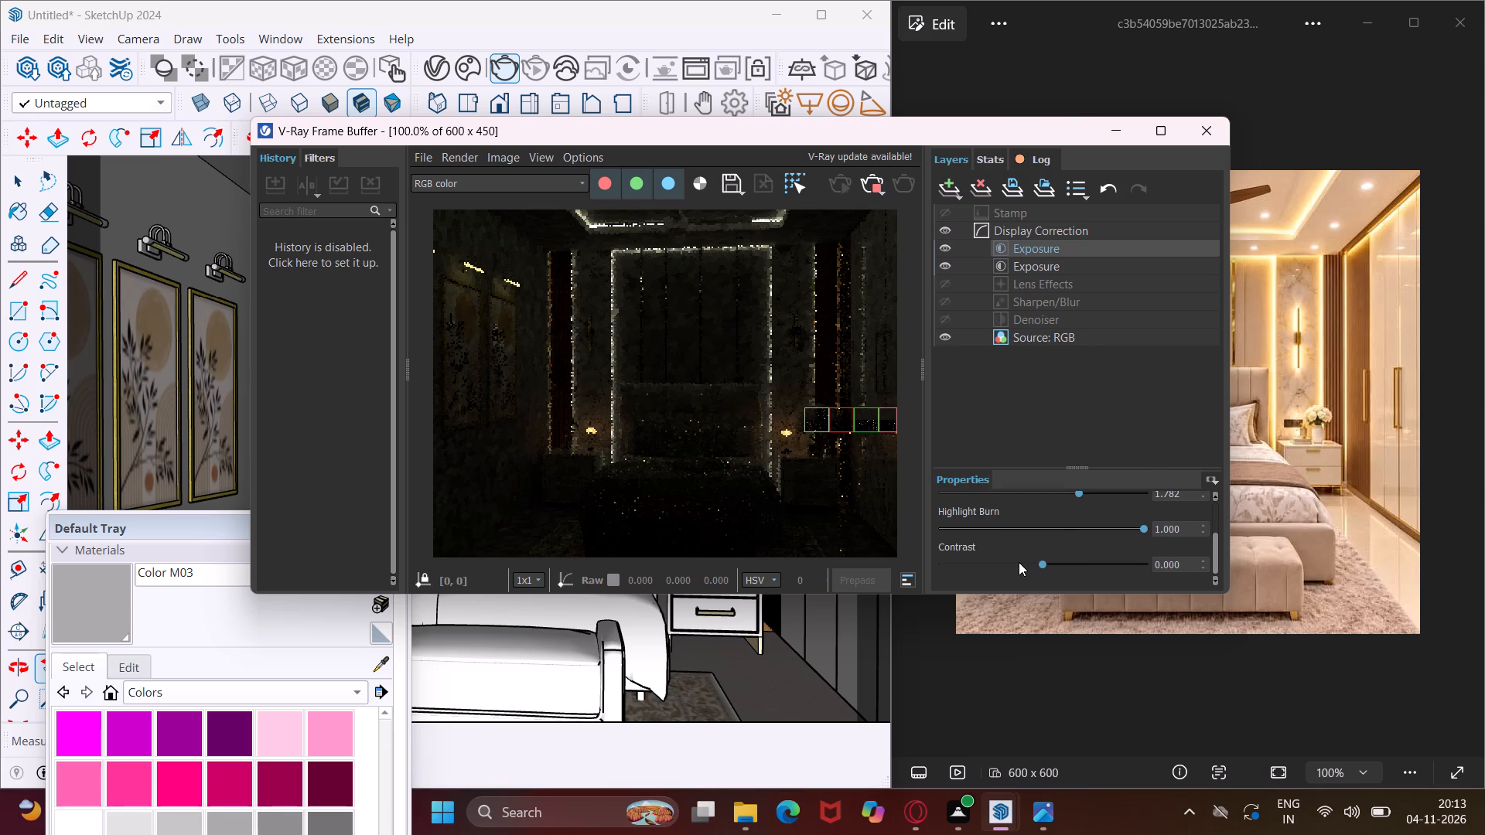
left_click(1019, 562)
scroll(797, 458, "down", 1)
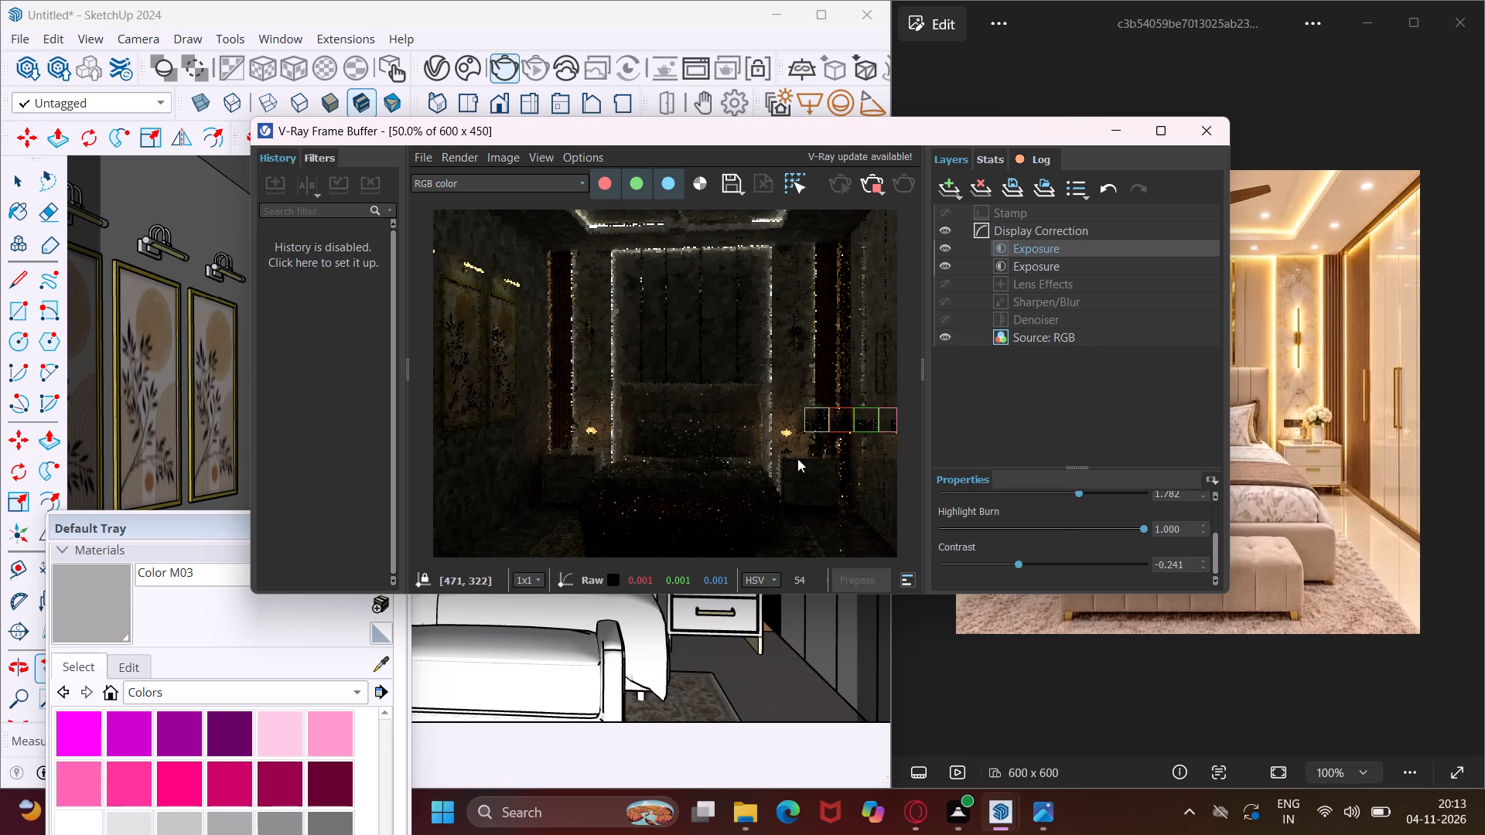
scroll(719, 400, "up", 1)
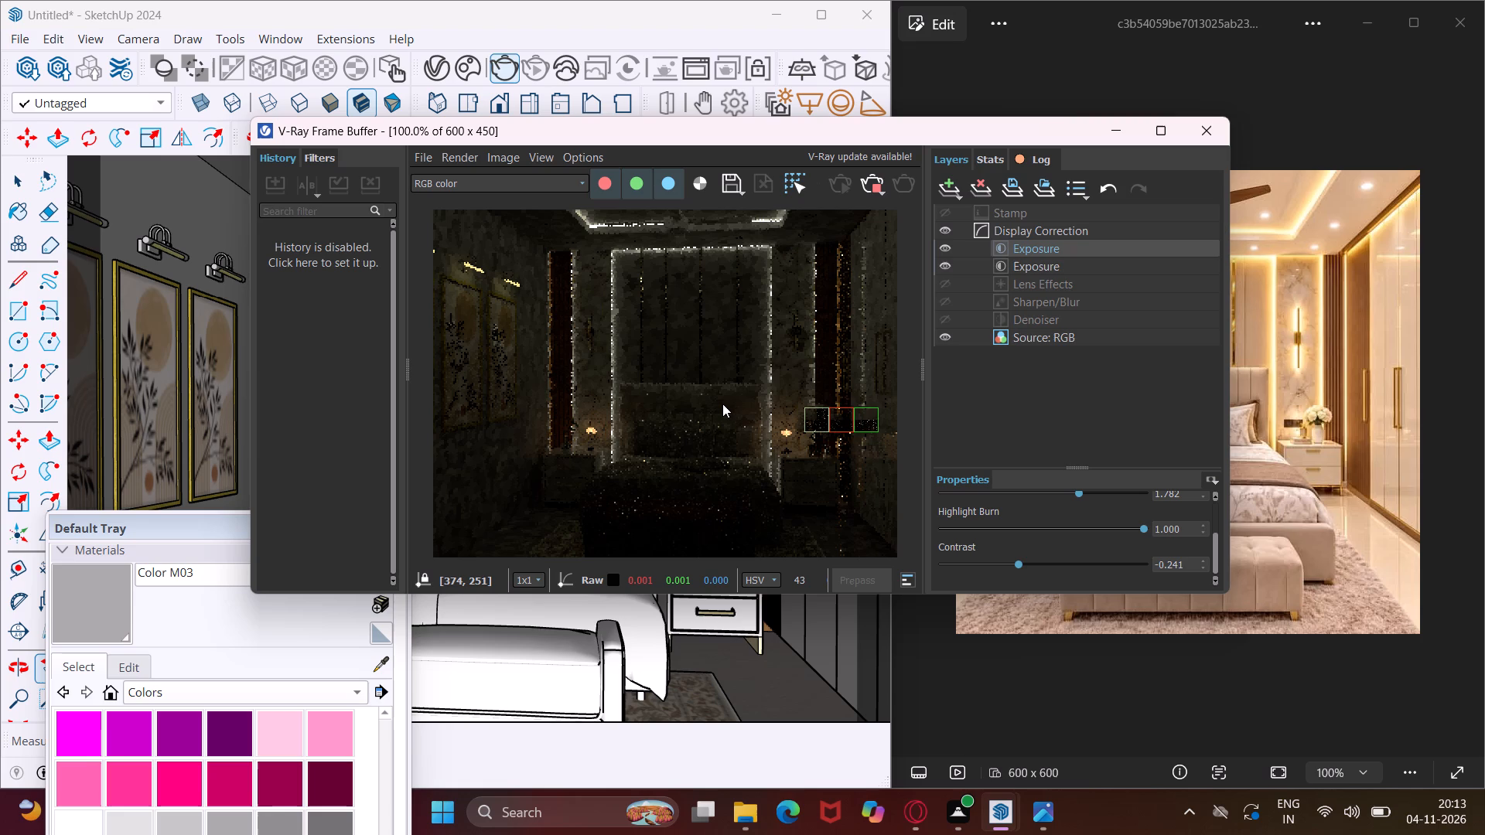
scroll(722, 404, "down", 1)
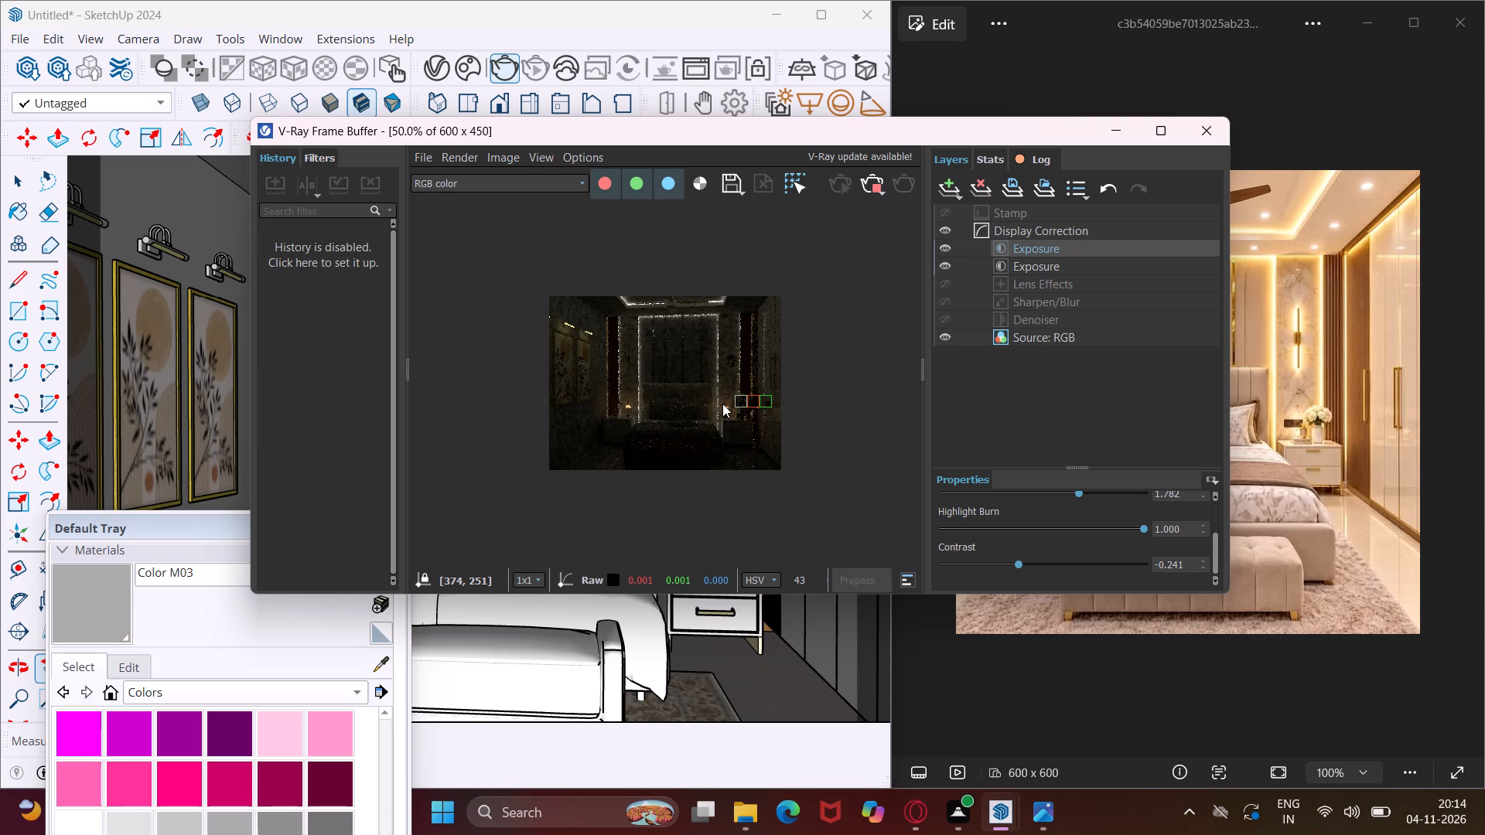
scroll(722, 404, "up", 1)
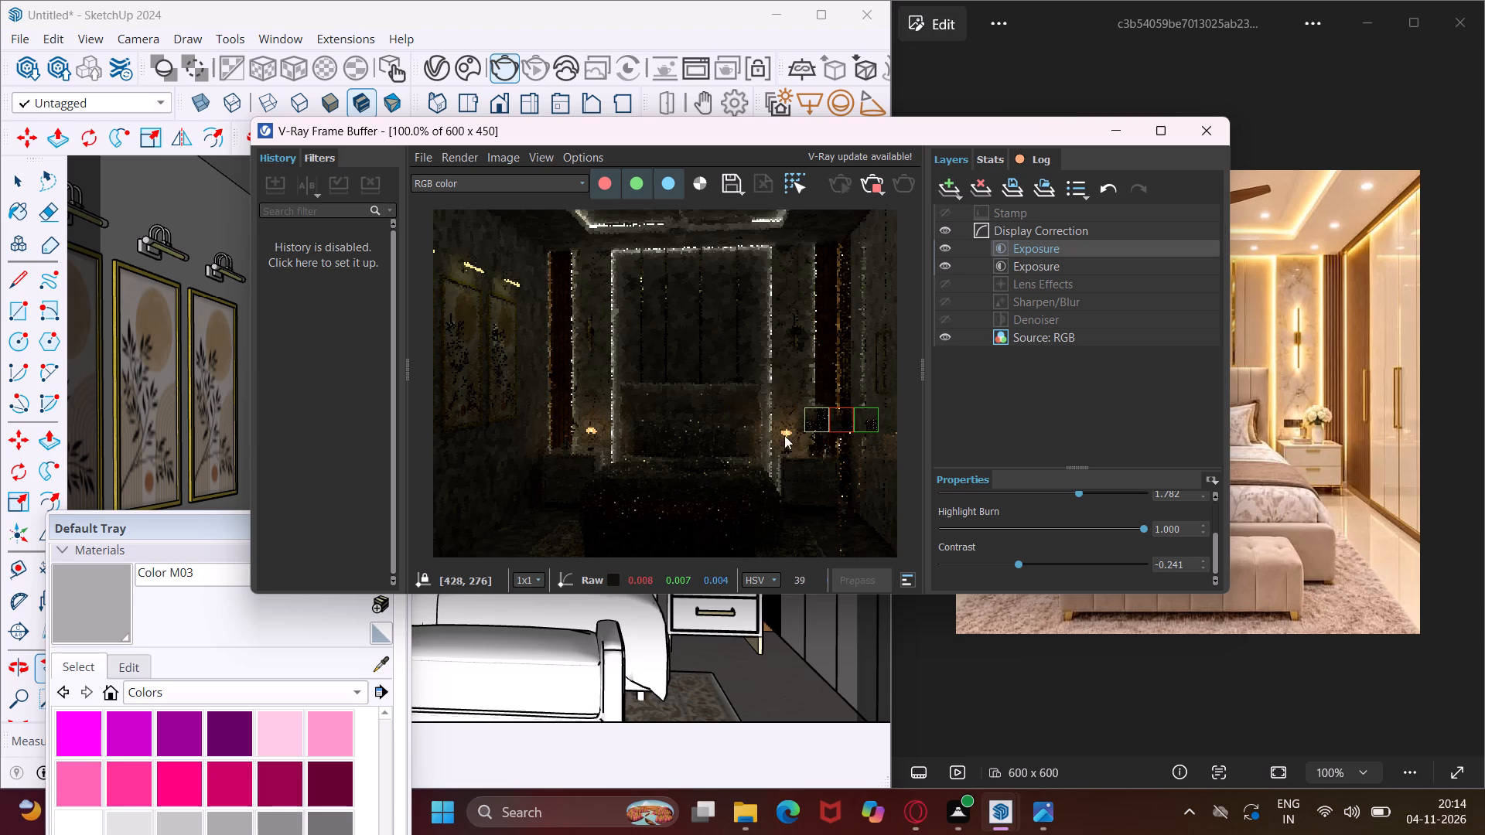
Set the upper Exposure layer's exposure value to about 1.05.
scroll(1002, 496, "up", 1)
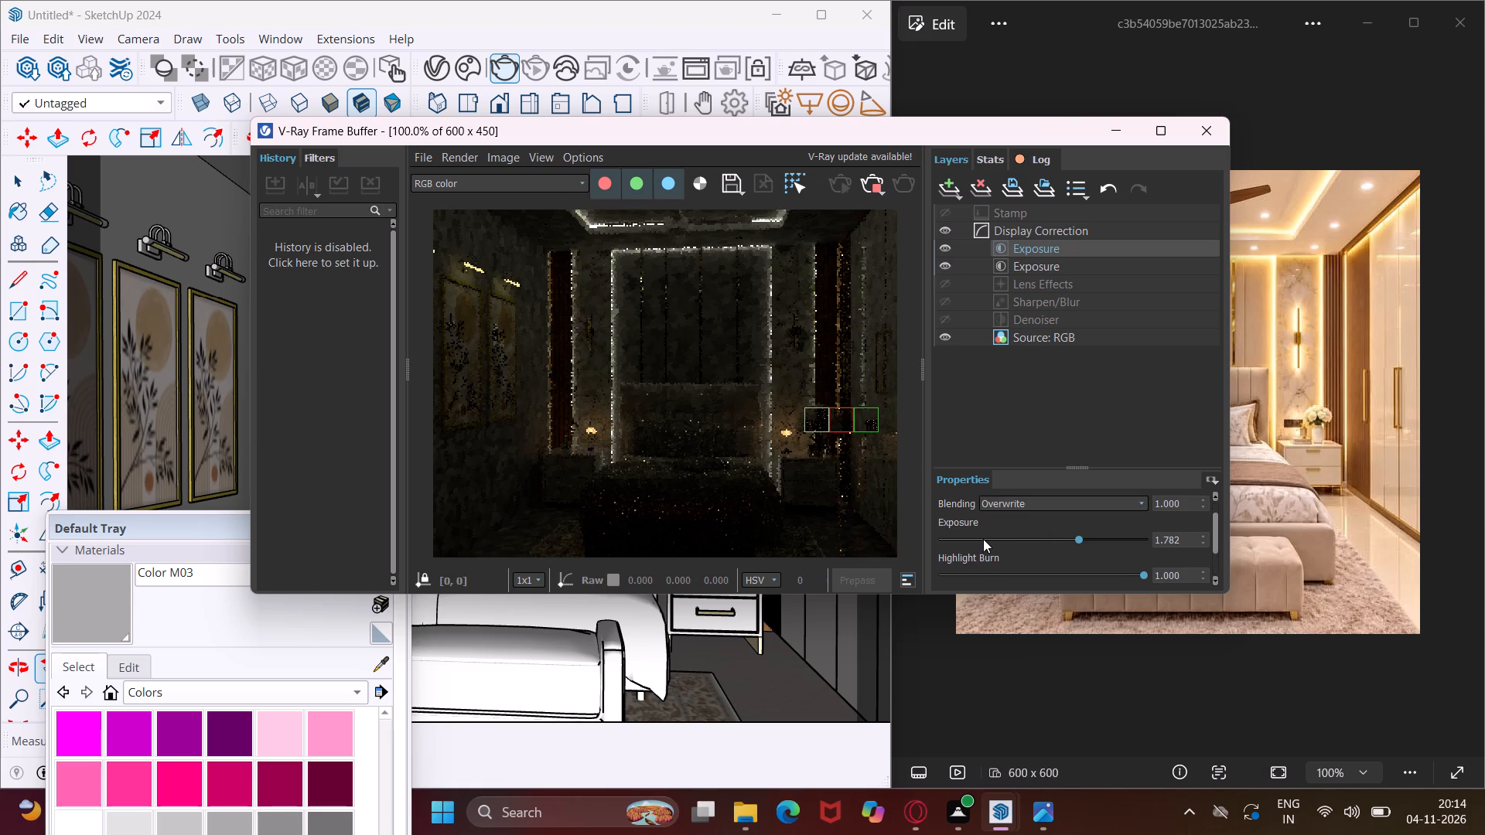
left_click(983, 539)
left_click_drag(983, 539, 1064, 544)
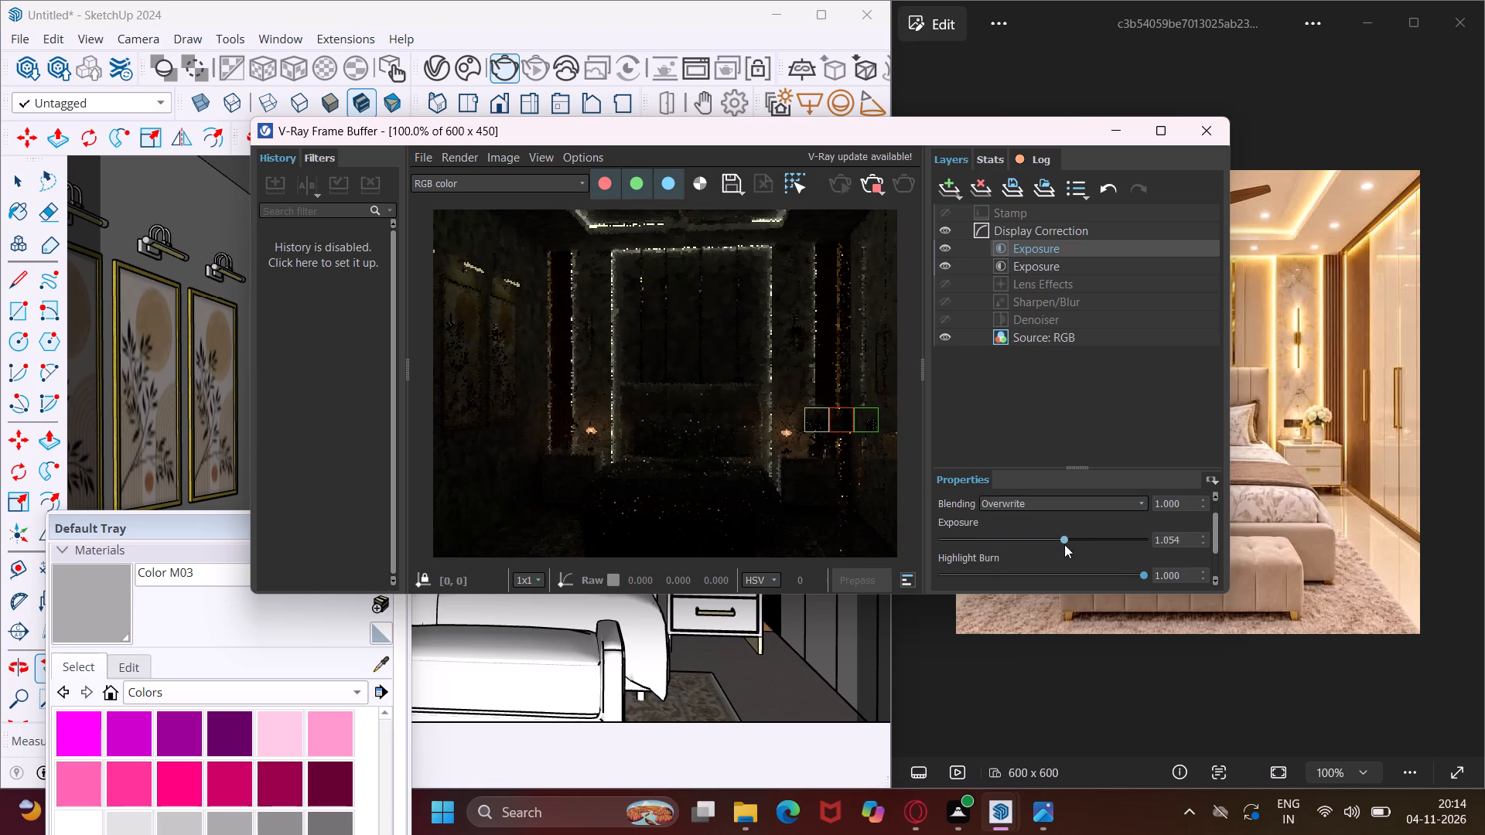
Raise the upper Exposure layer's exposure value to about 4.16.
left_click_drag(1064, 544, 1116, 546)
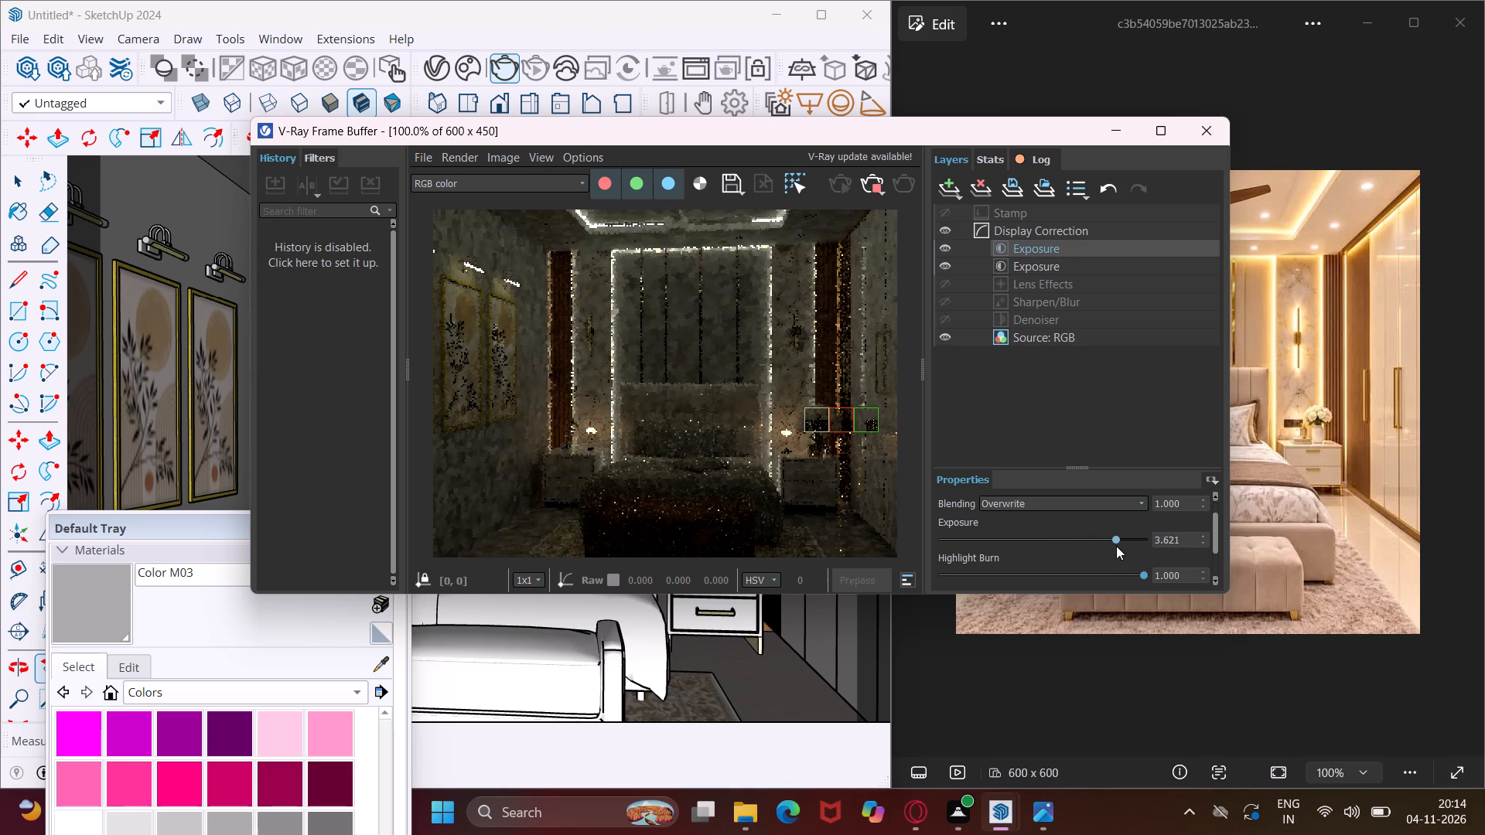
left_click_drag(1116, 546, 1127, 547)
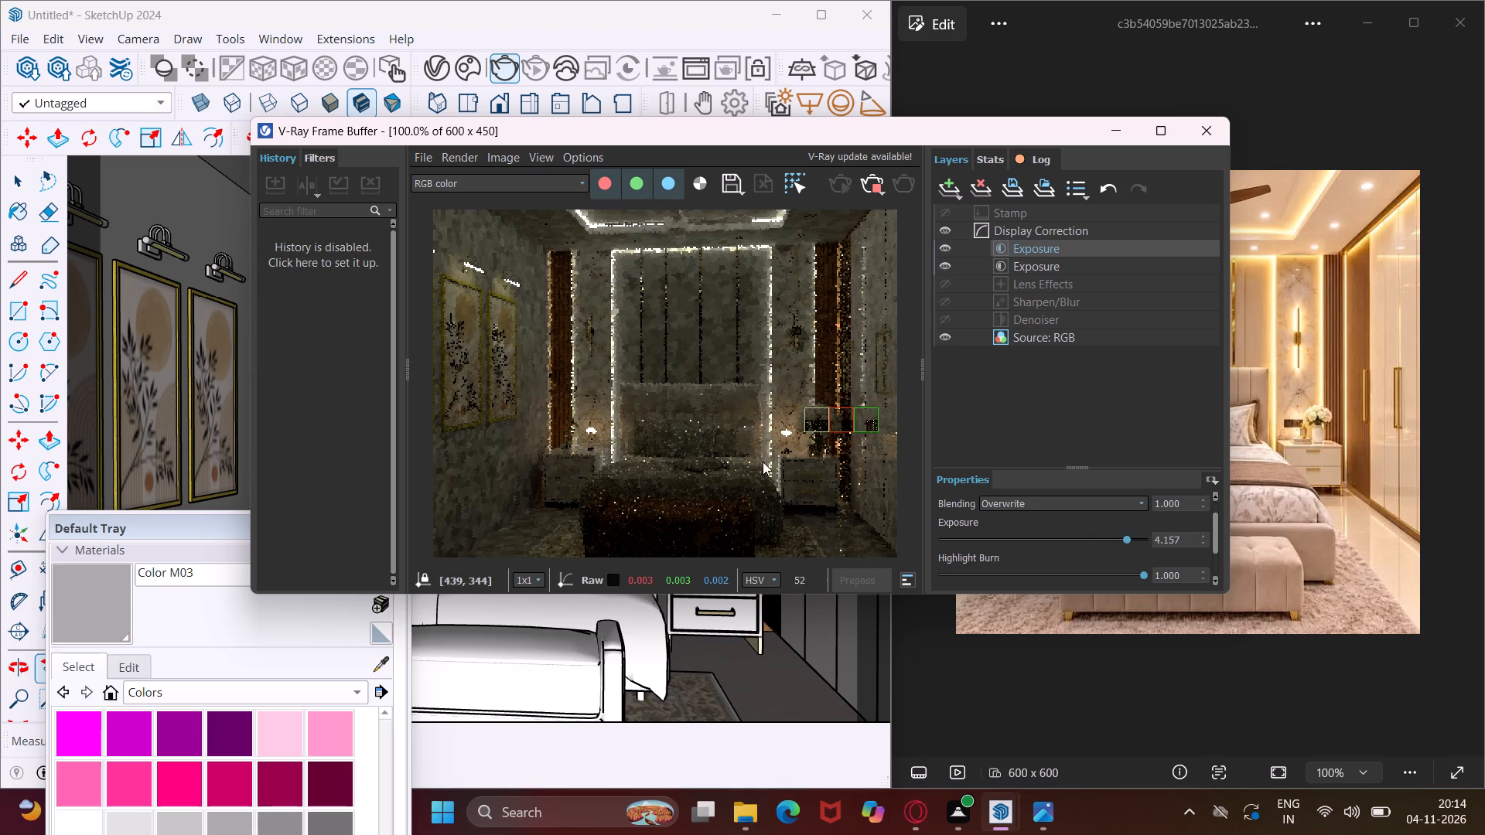
Examine the progressing bedroom render at several magnifications, checking the headboard wall, lamps and overall brightness until it finishes.
scroll(729, 430, "down", 1)
scroll(708, 378, "up", 2)
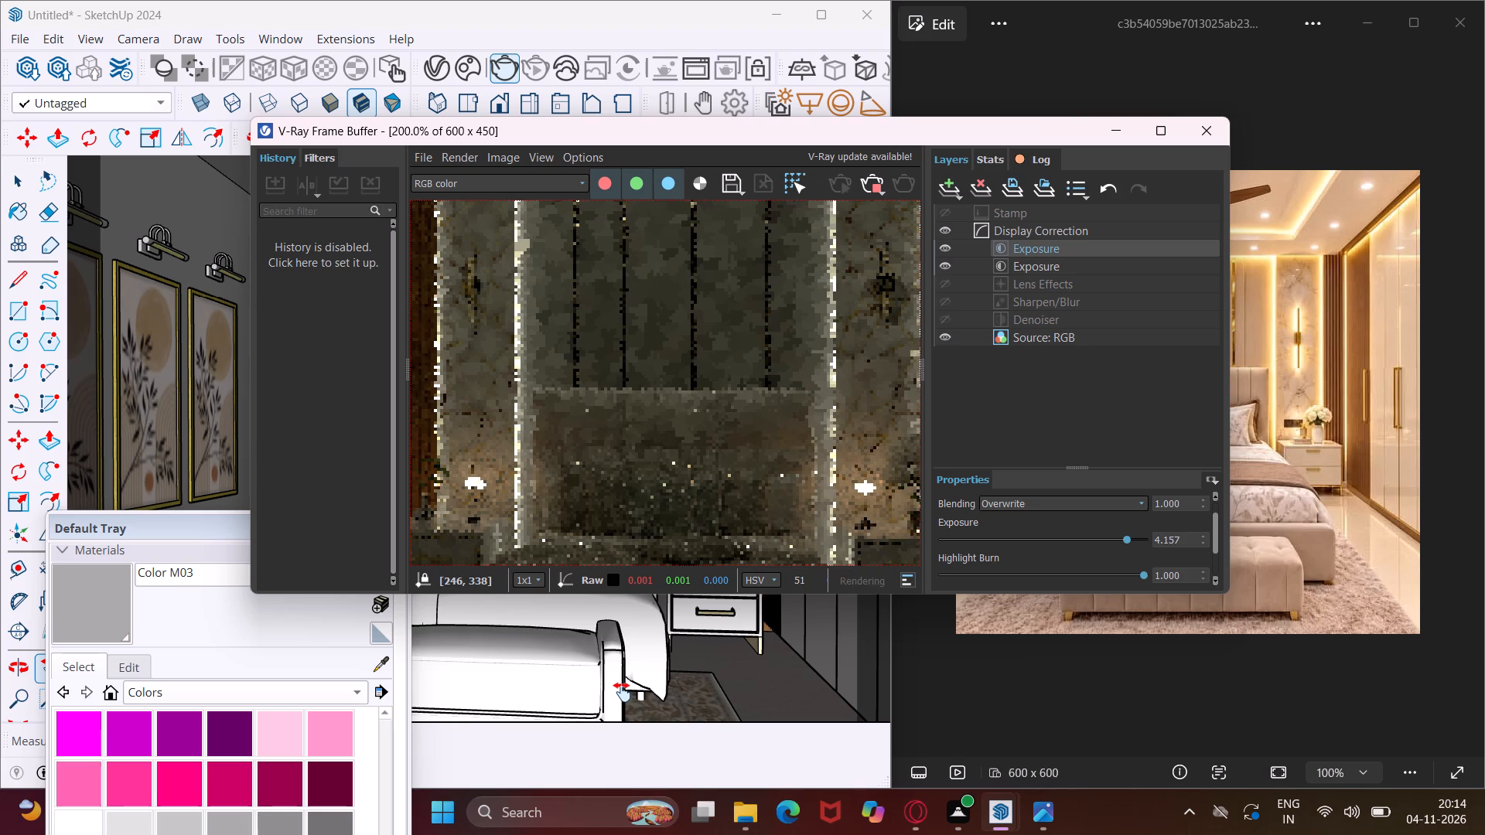
scroll(626, 685, "down", 1)
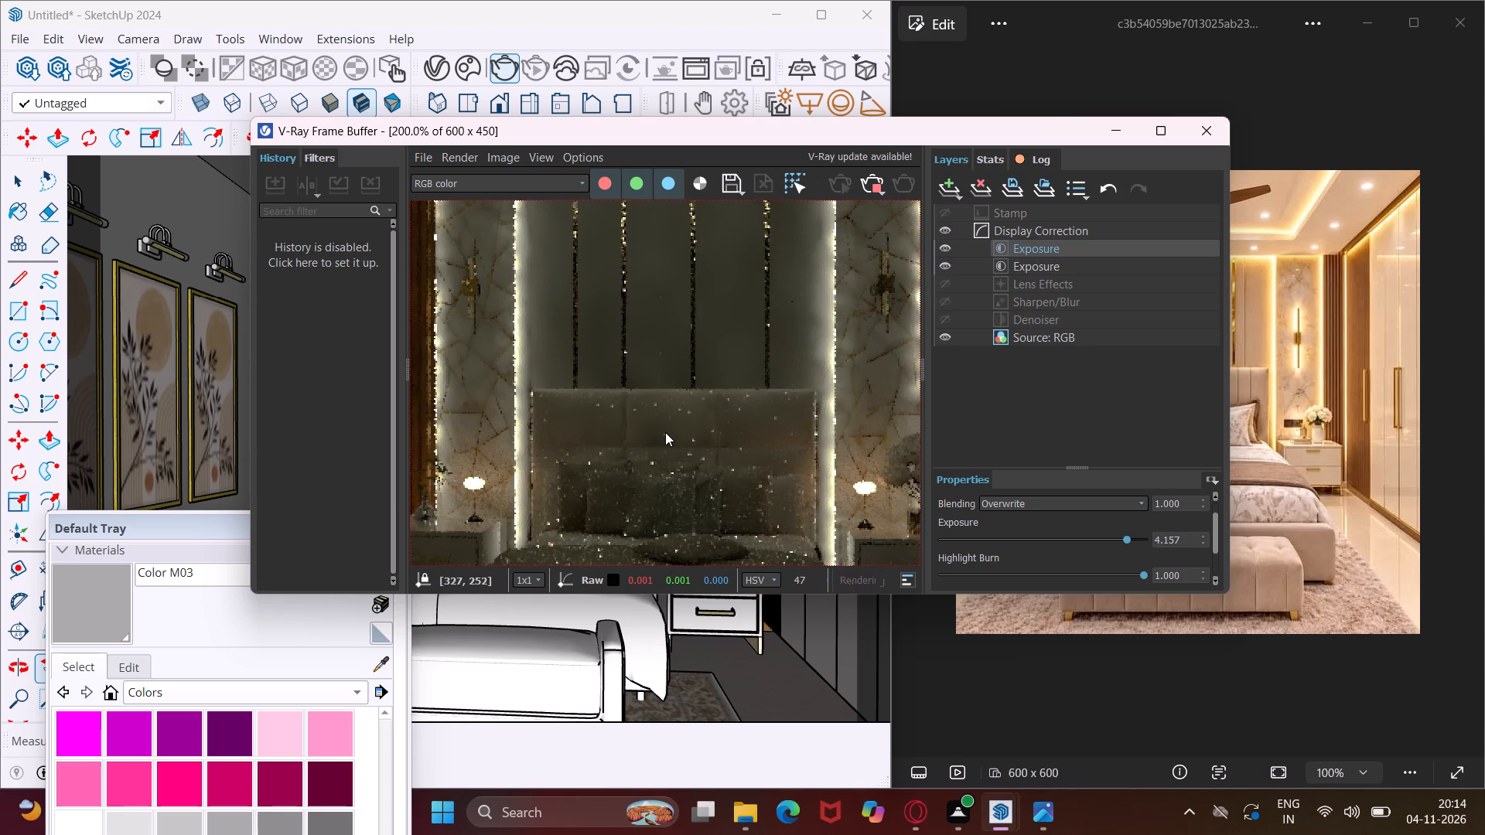
scroll(667, 432, "down", 2)
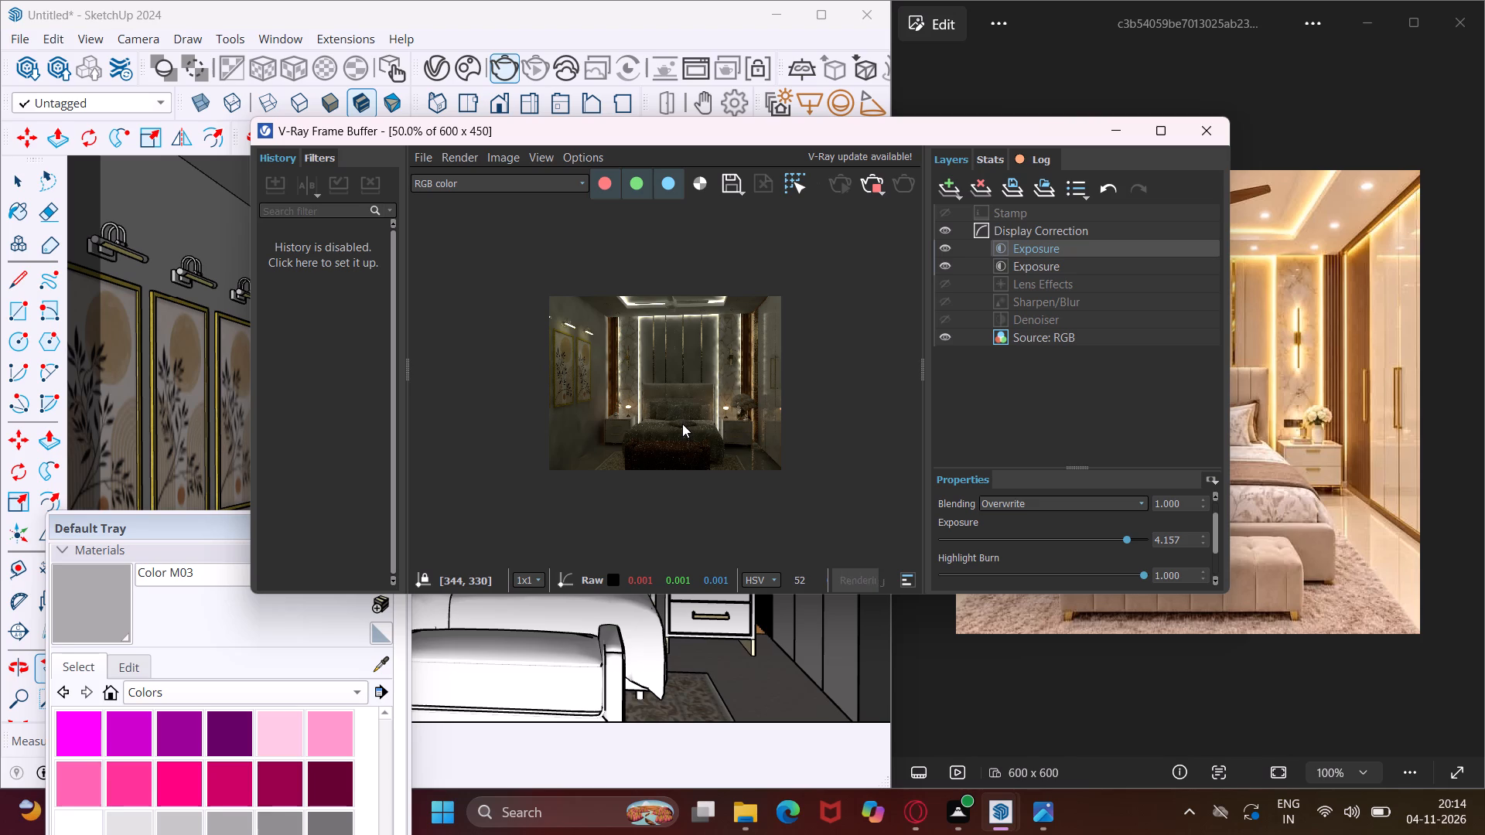
scroll(682, 424, "down", 1)
scroll(696, 362, "up", 2)
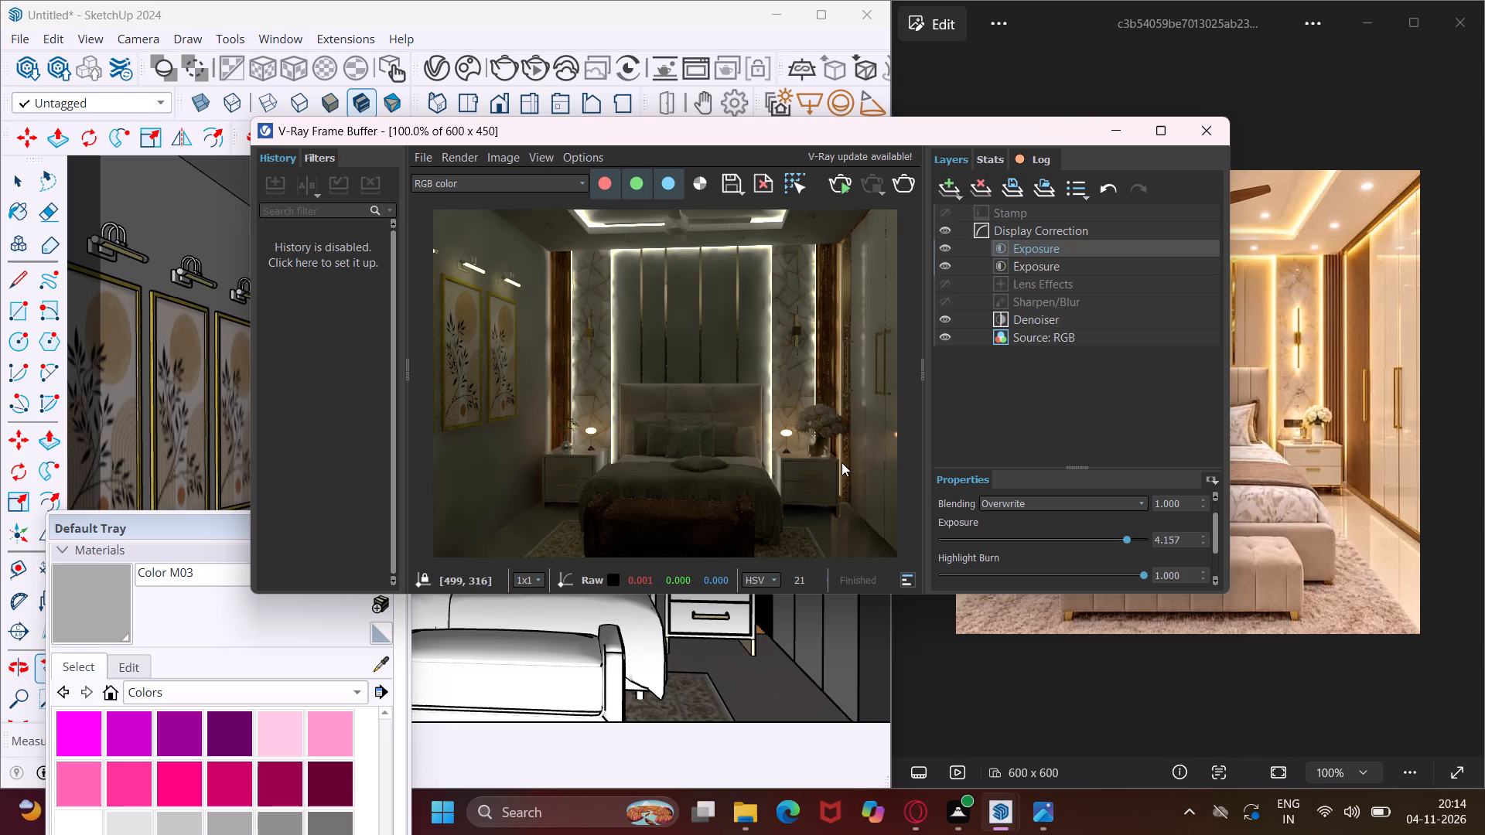
Set the upper Exposure layer's exposure to about 4.58 and its contrast to about -0.56.
left_click_drag(1124, 539, 1108, 544)
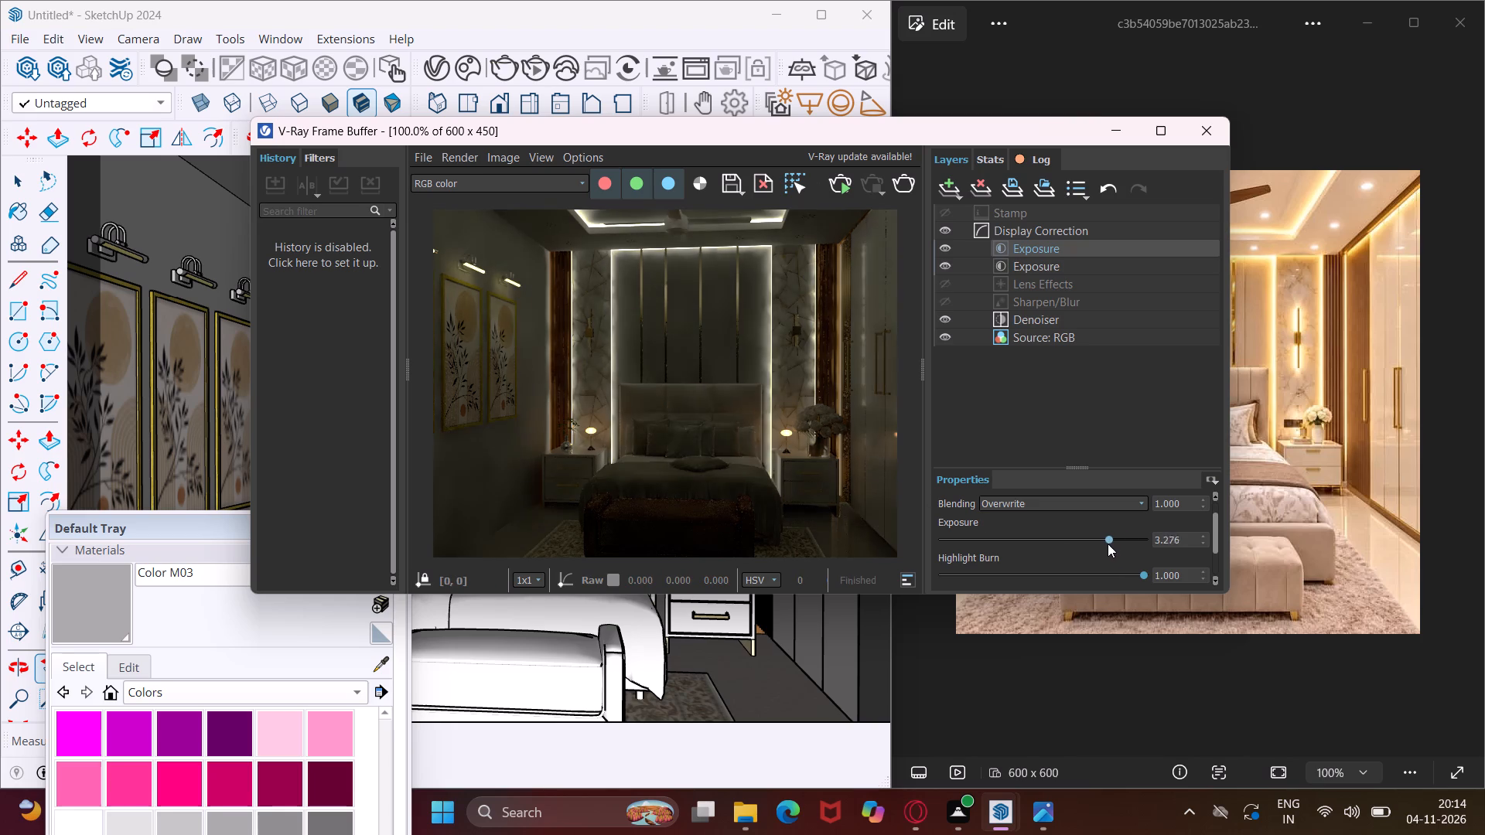
left_click_drag(1108, 544, 1135, 540)
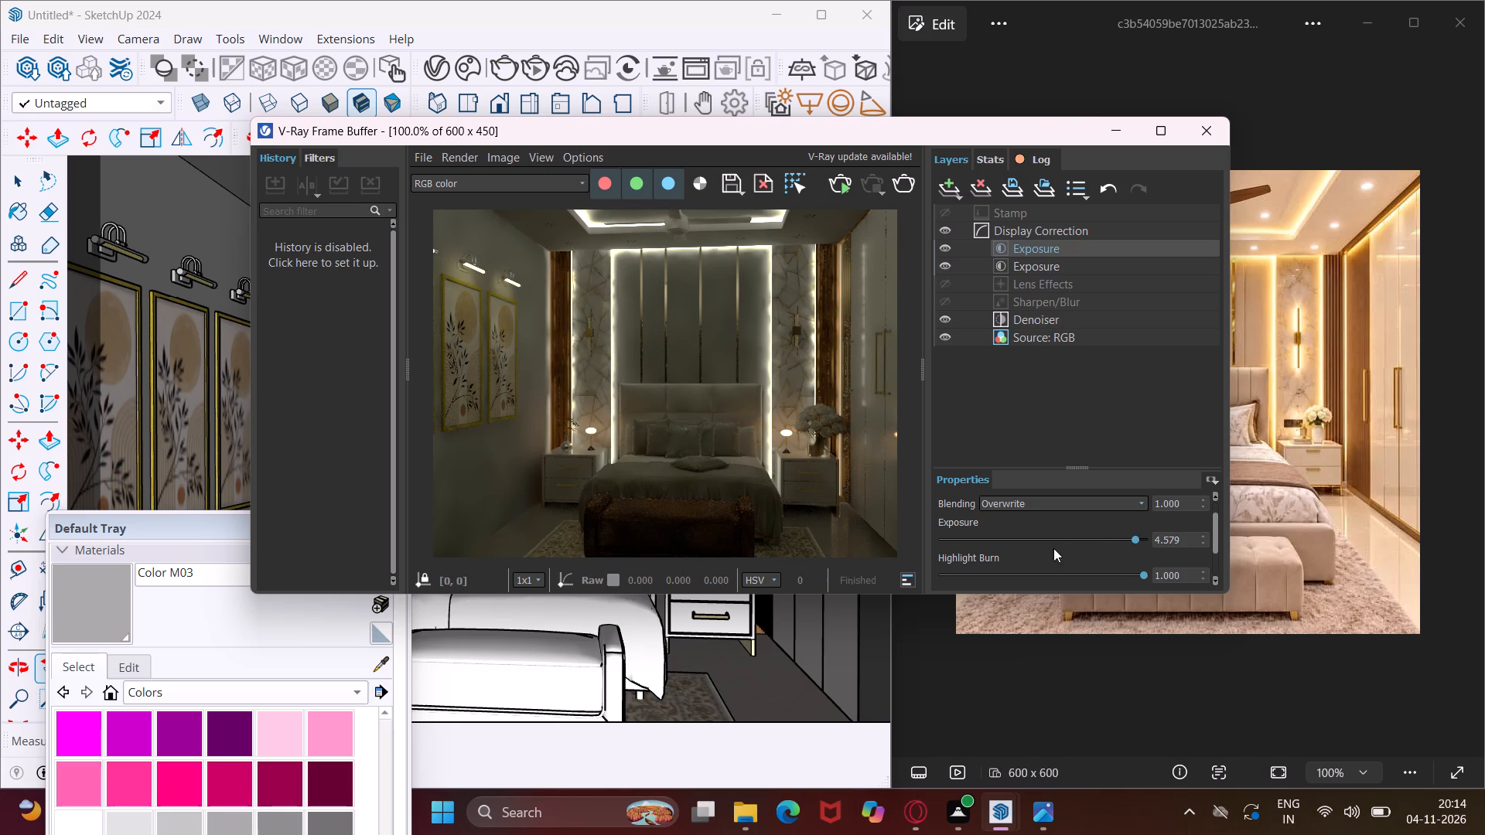
scroll(989, 516, "down", 2)
left_click_drag(1023, 564, 1032, 563)
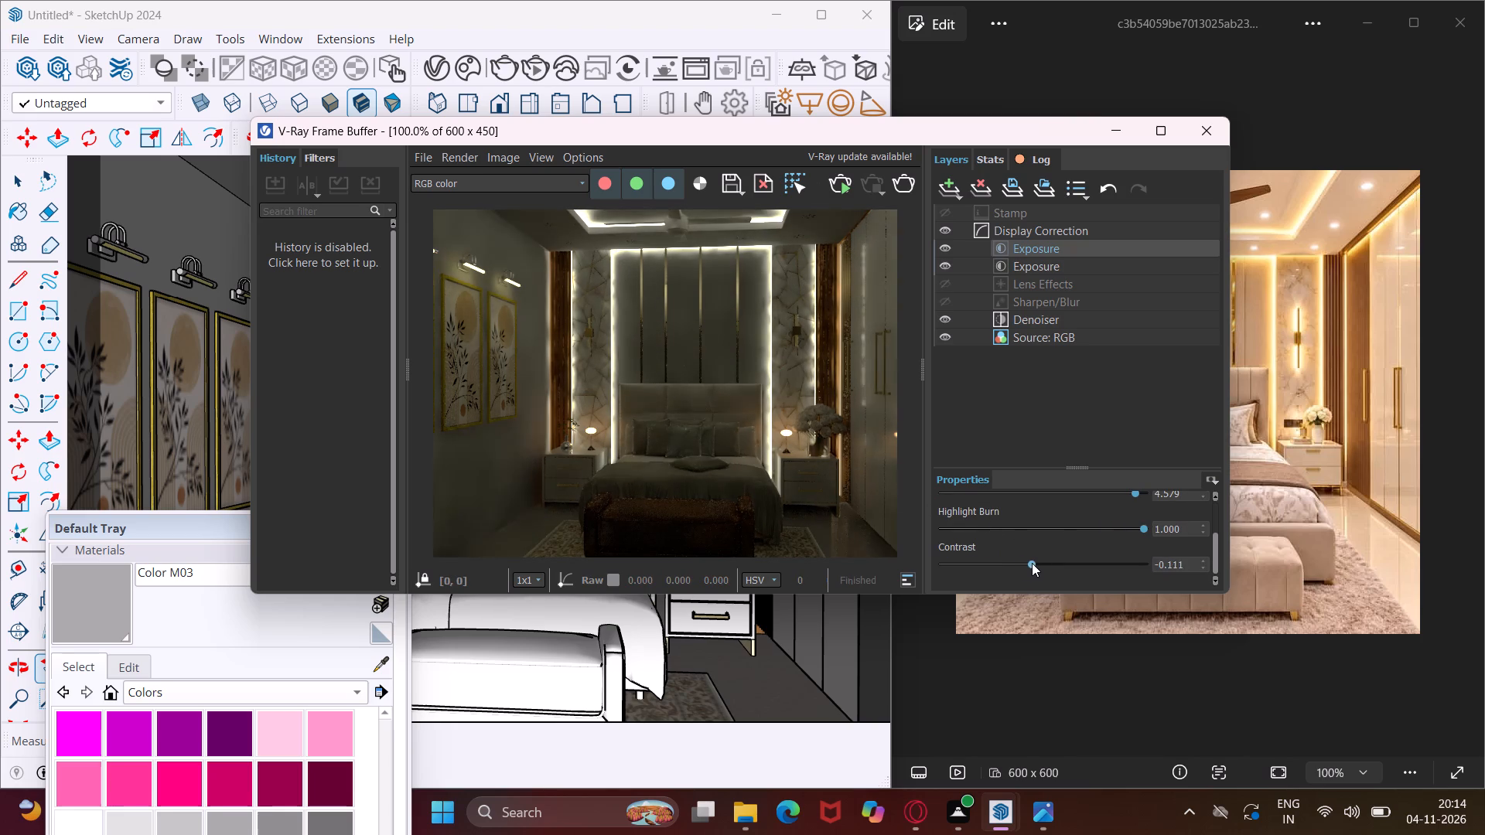
left_click_drag(1032, 563, 1002, 565)
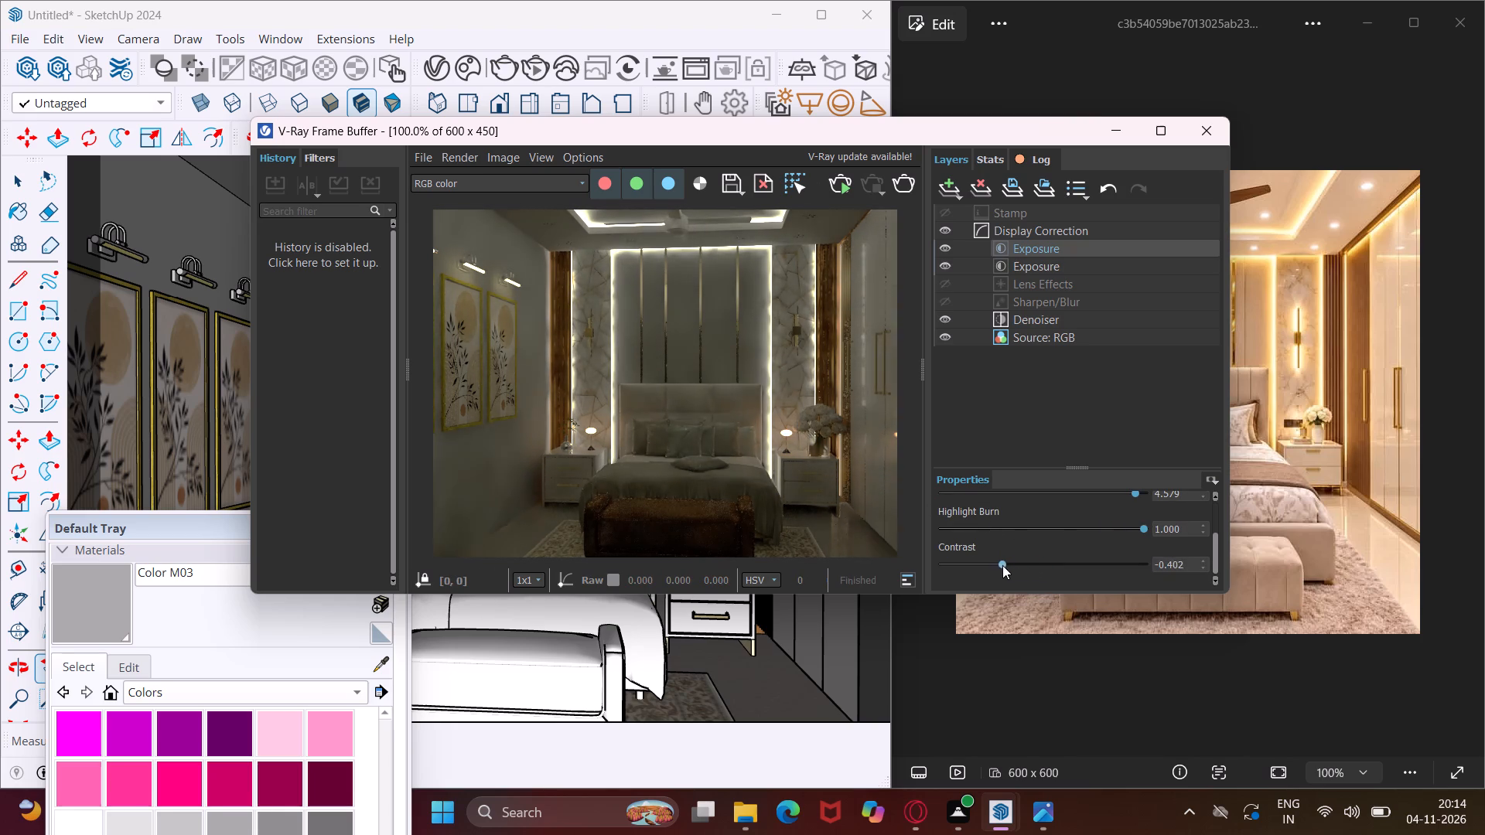
left_click_drag(1002, 565, 990, 568)
left_click_drag(990, 568, 987, 569)
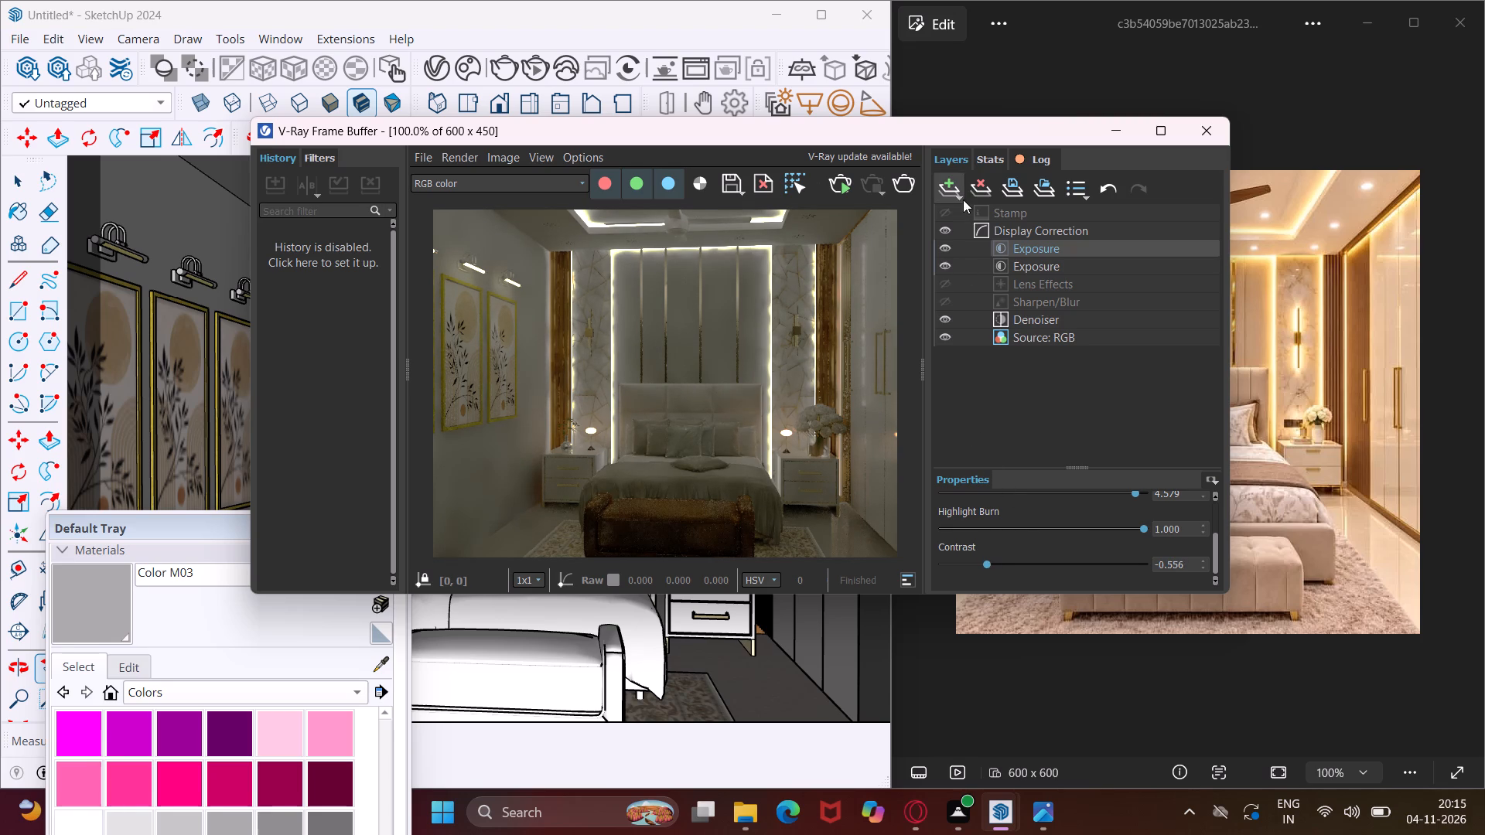
Add a Filmic tonemap correction layer above the two Exposure layers.
left_click(953, 199)
left_click(995, 279)
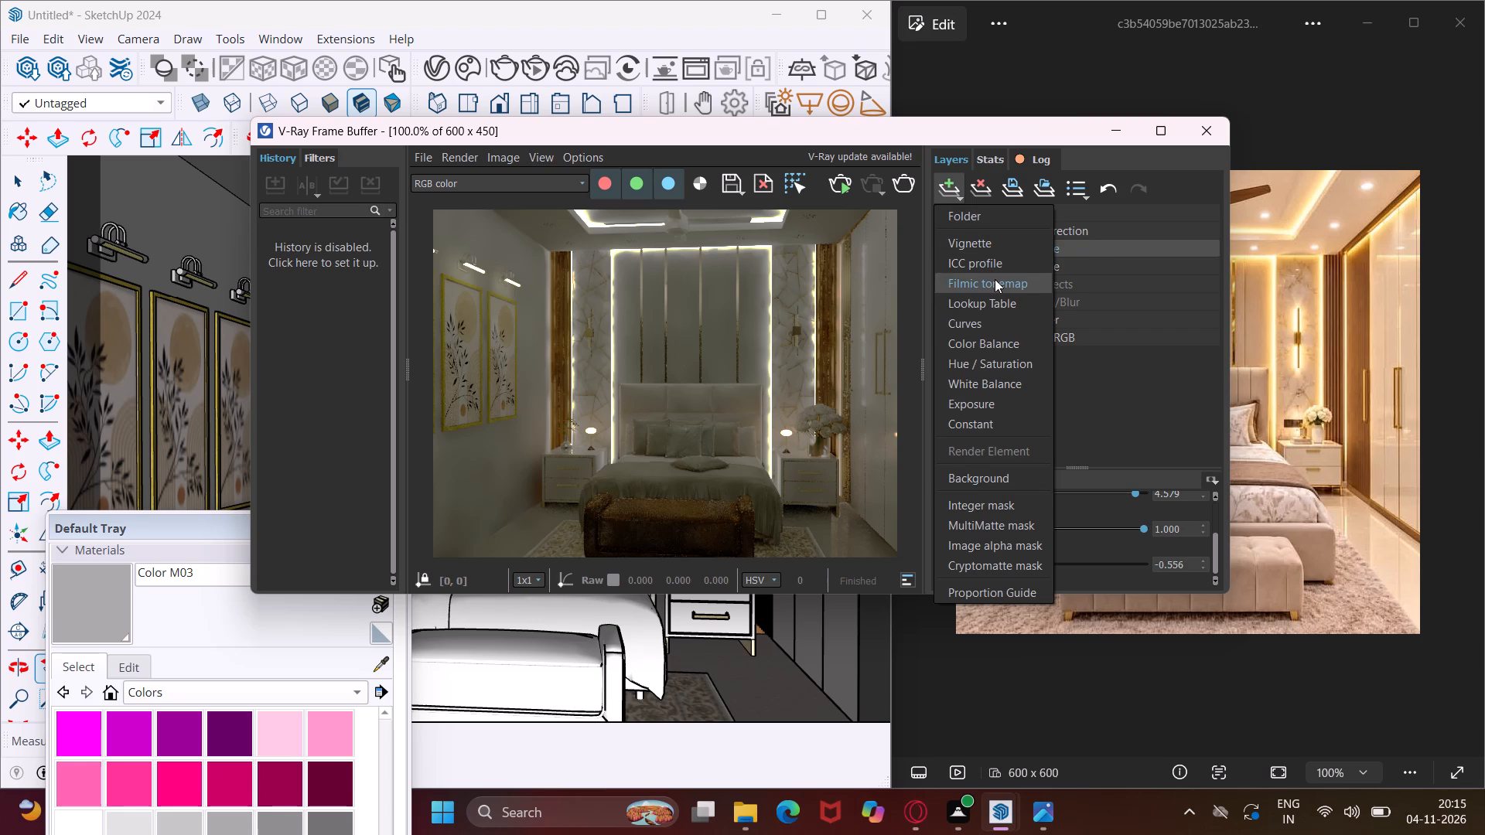
Set the Filmic tonemap layer's linear strength to about 0.08 and its linear angle to about 0.475.
scroll(1026, 405, "down", 4)
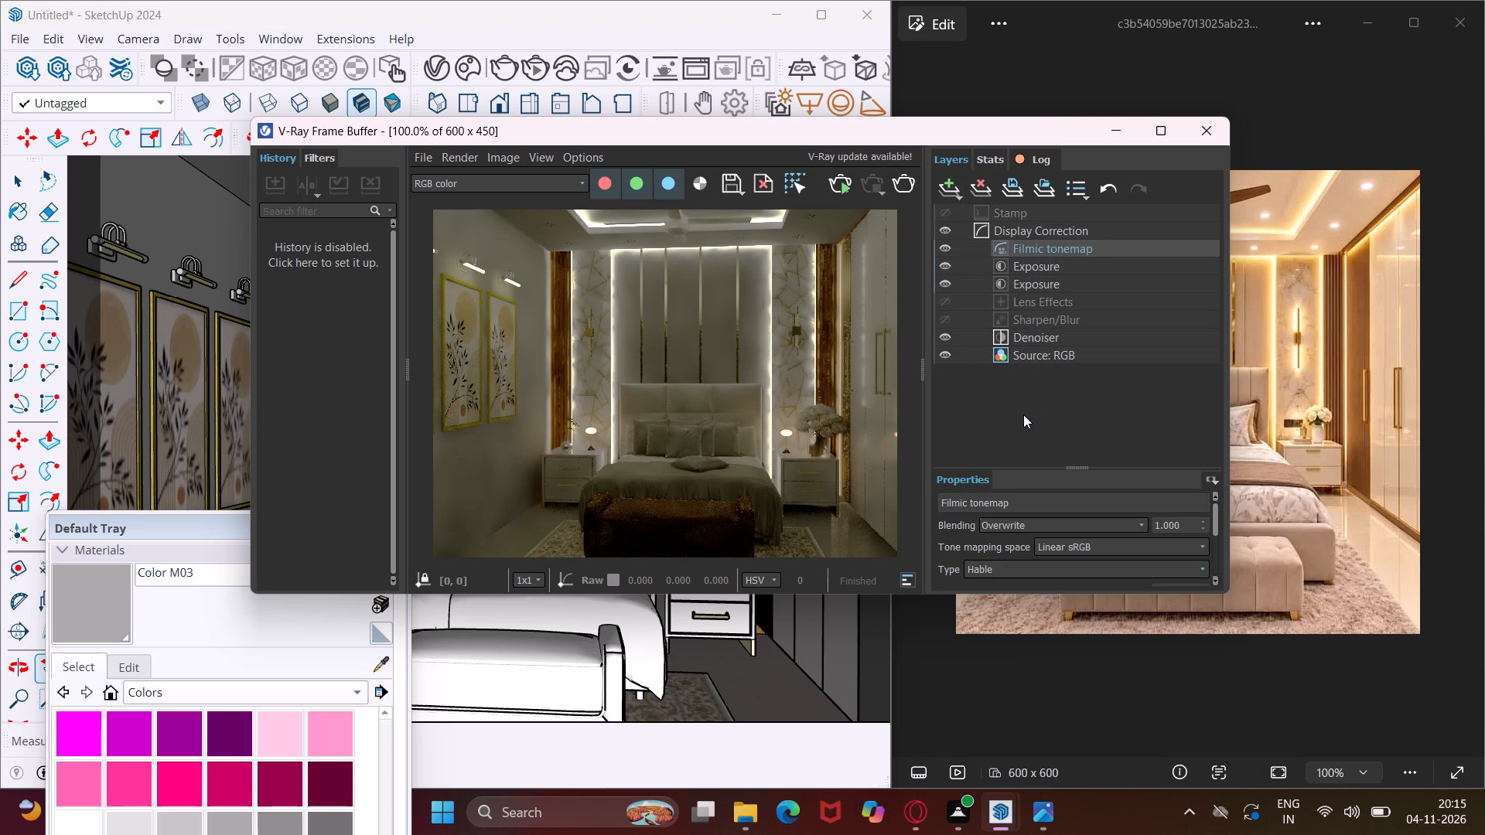
scroll(1023, 414, "down", 1)
scroll(1016, 540, "down", 2)
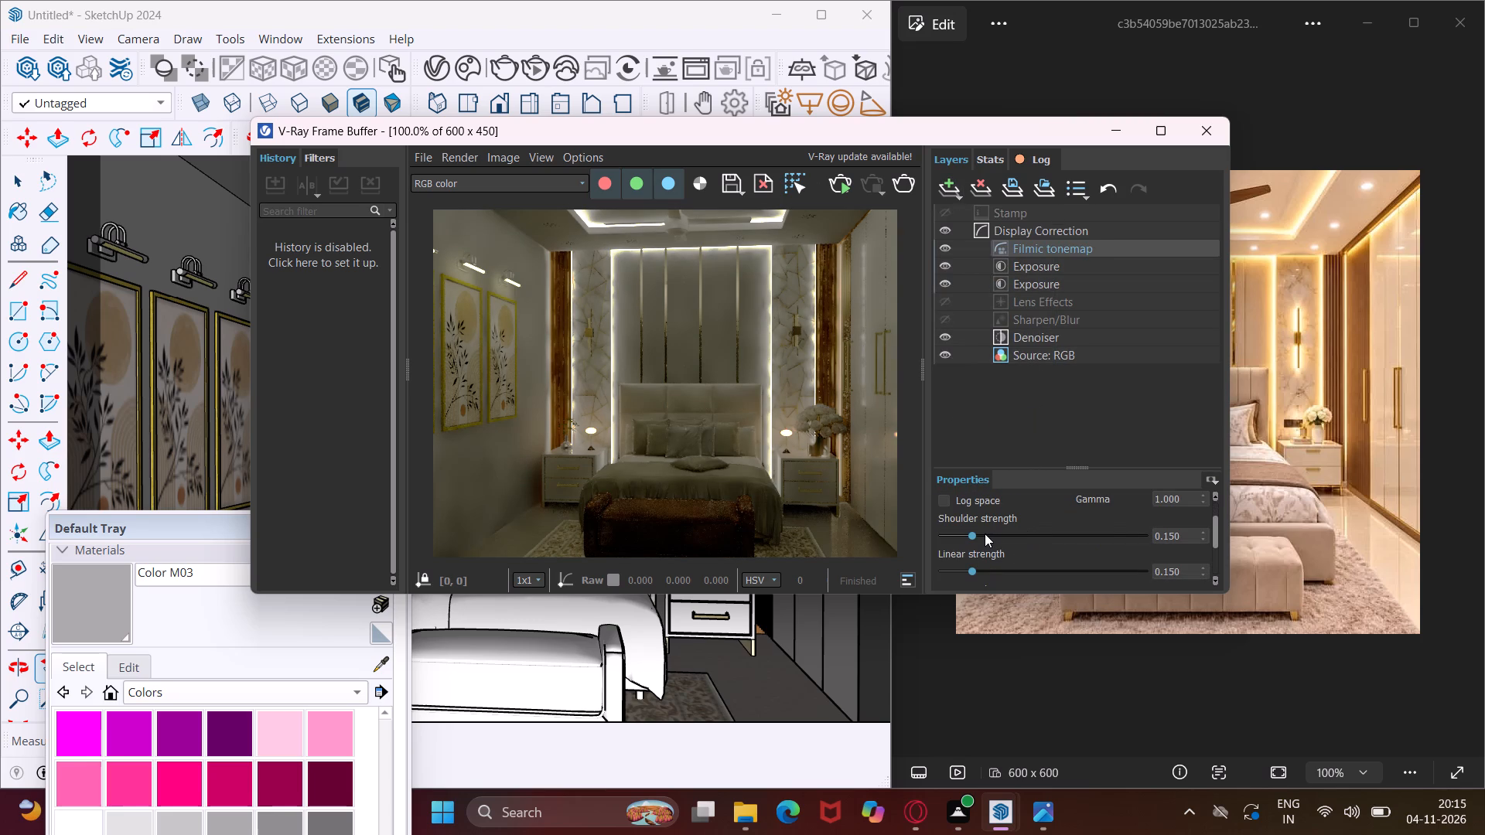
scroll(984, 533, "down", 5)
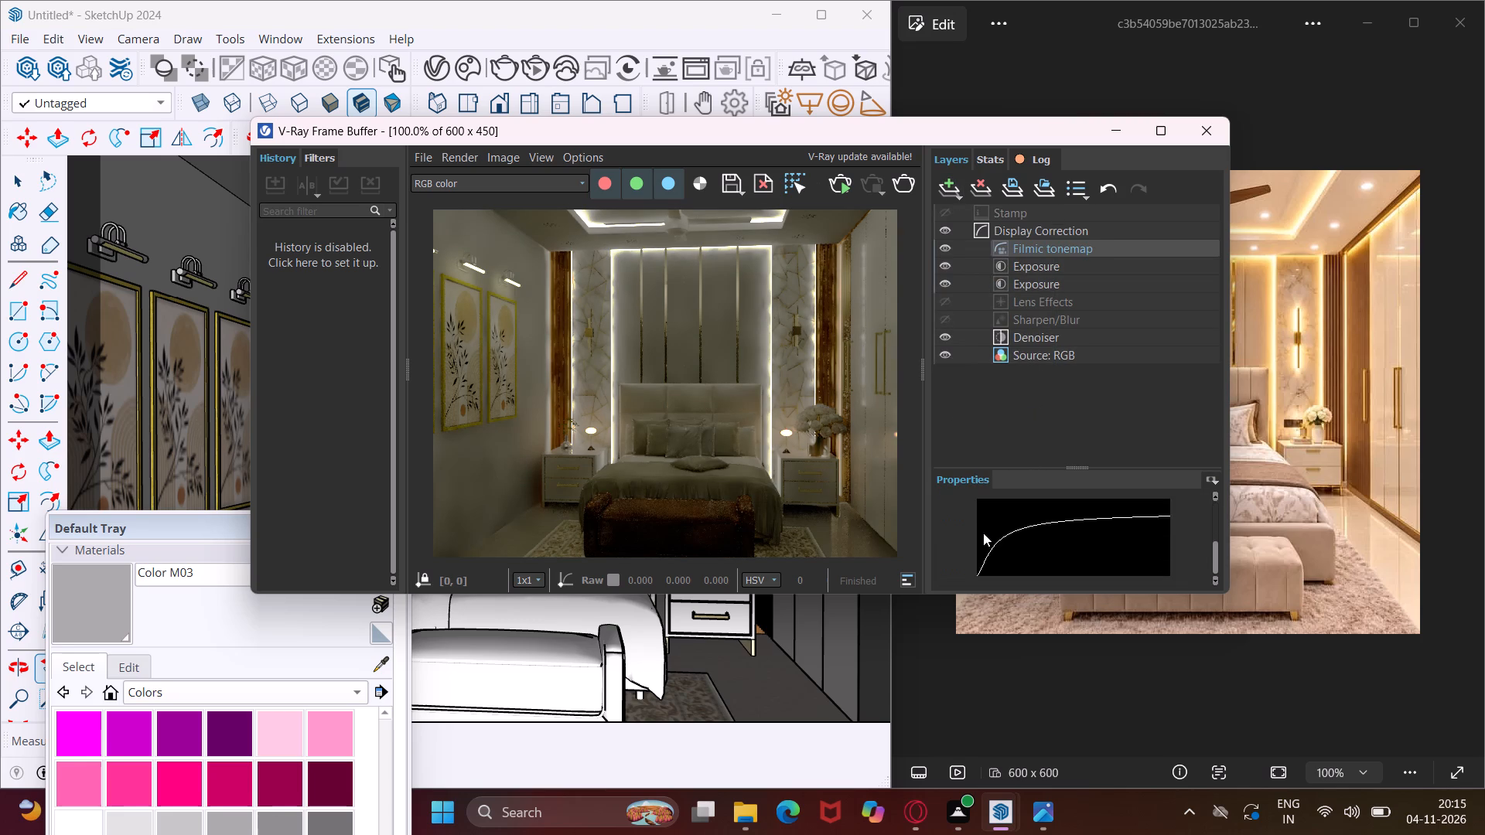
scroll(983, 533, "down", 3)
scroll(988, 532, "up", 3)
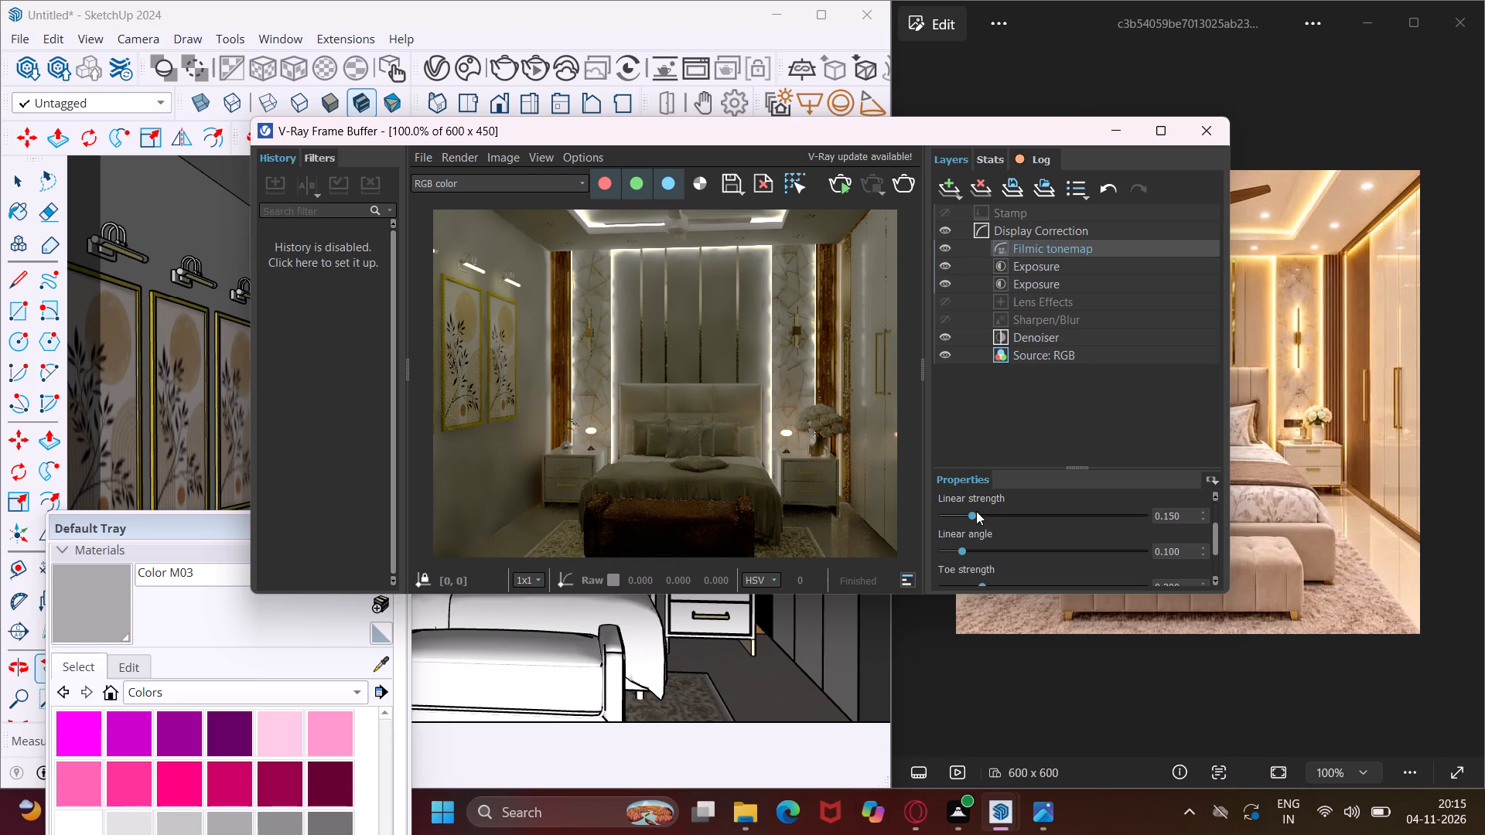
left_click_drag(972, 512, 1010, 507)
left_click_drag(1010, 507, 968, 516)
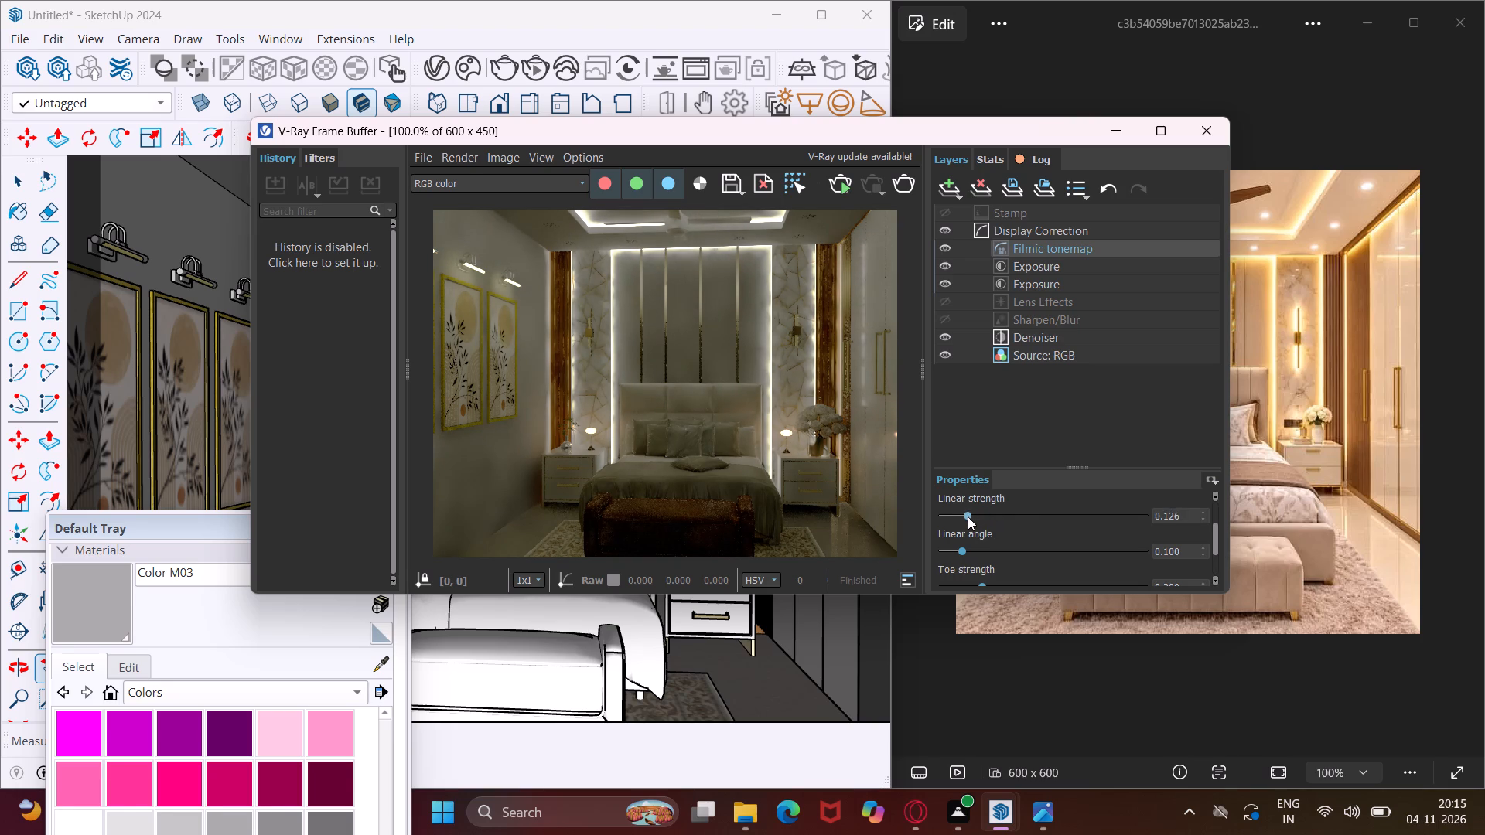
left_click_drag(968, 516, 983, 513)
left_click_drag(983, 513, 958, 515)
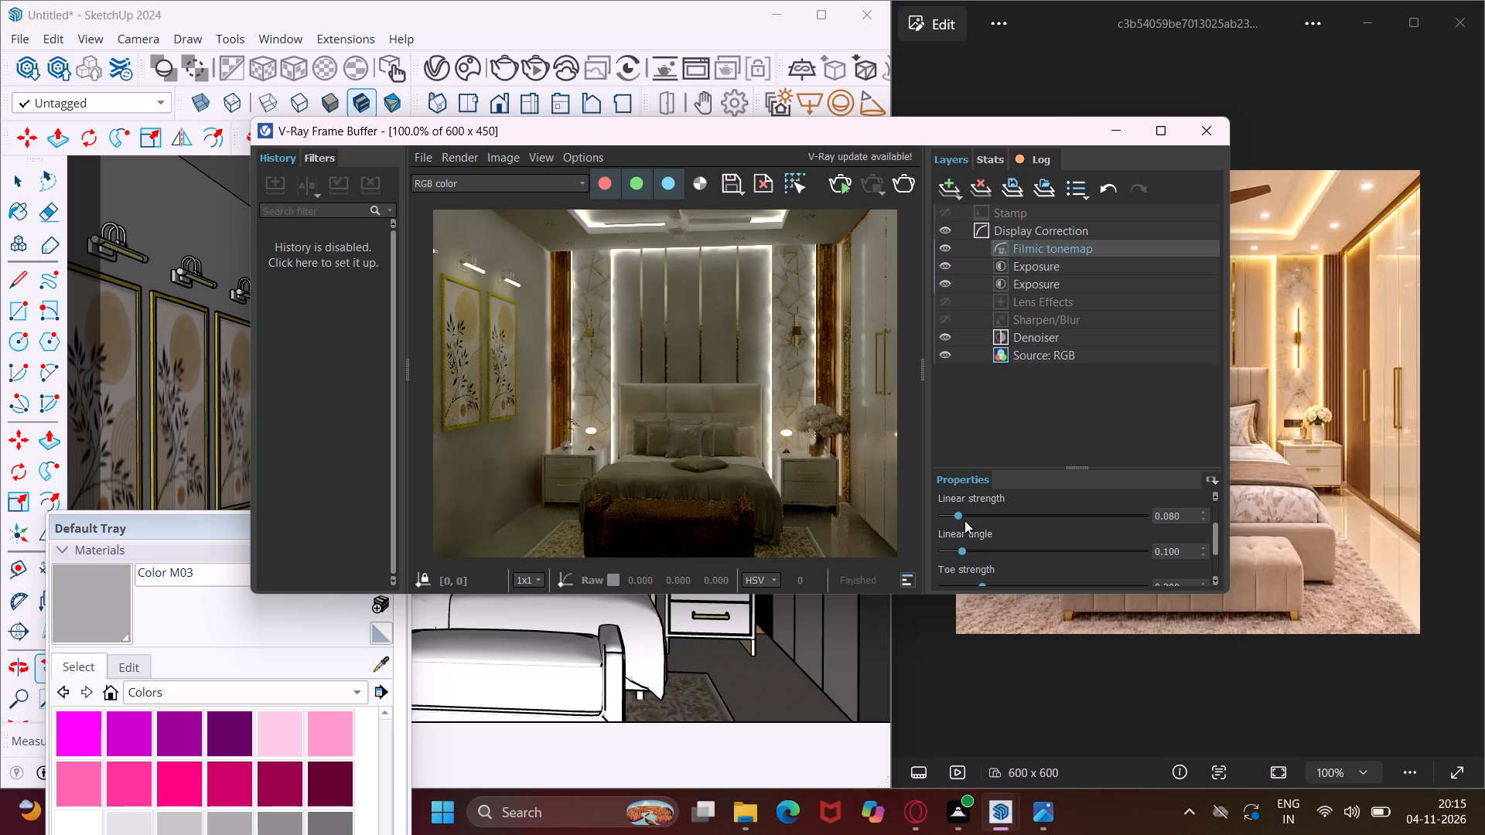
left_click_drag(964, 548, 1010, 556)
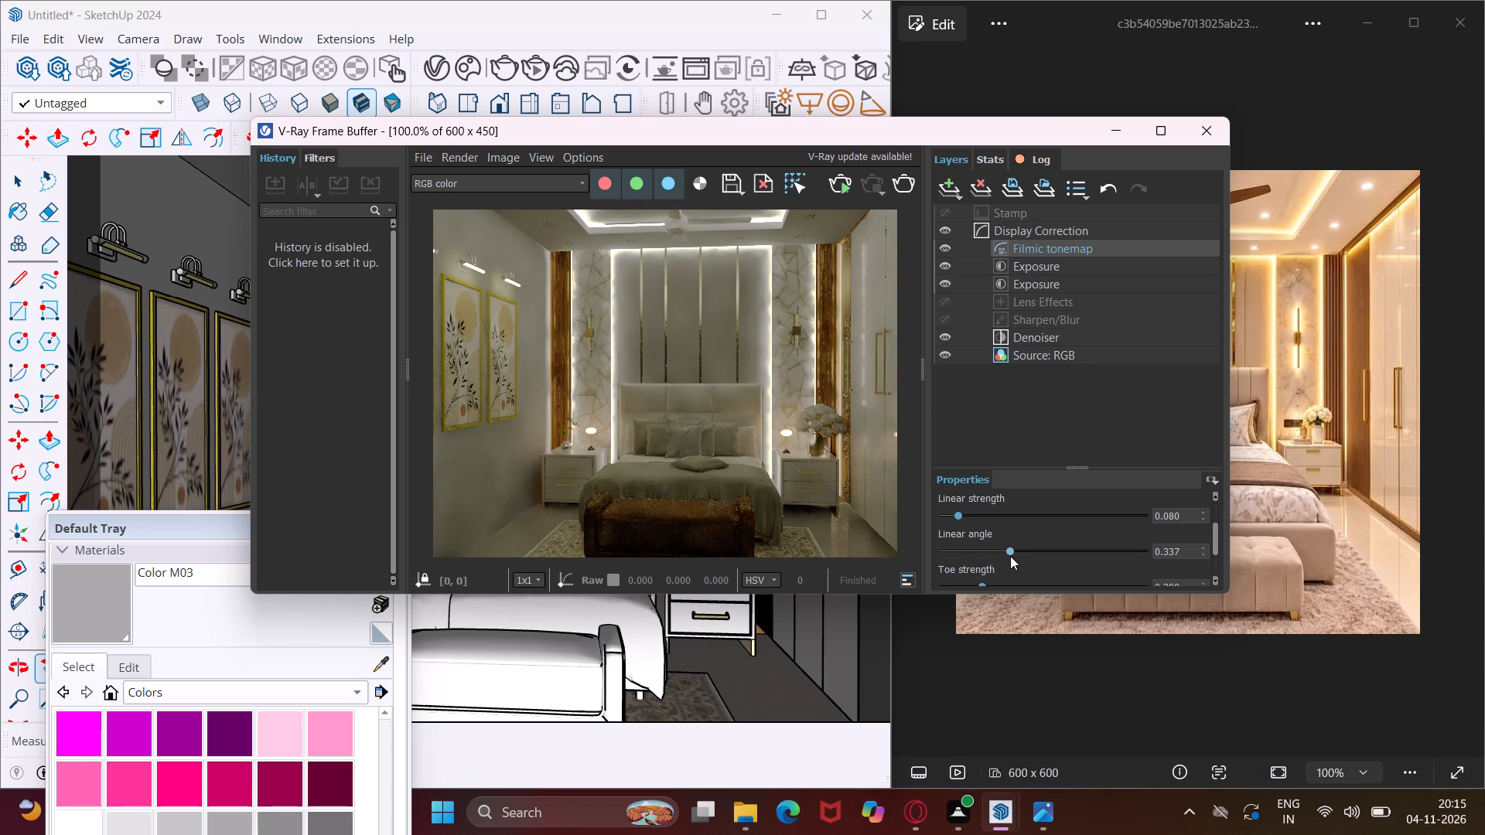
left_click_drag(1010, 556, 1036, 558)
left_click_drag(1036, 558, 1038, 561)
Set the Filmic tonemap layer's toe strength to about 0.195 and its white point to about 5.66.
scroll(1009, 549, "down", 1)
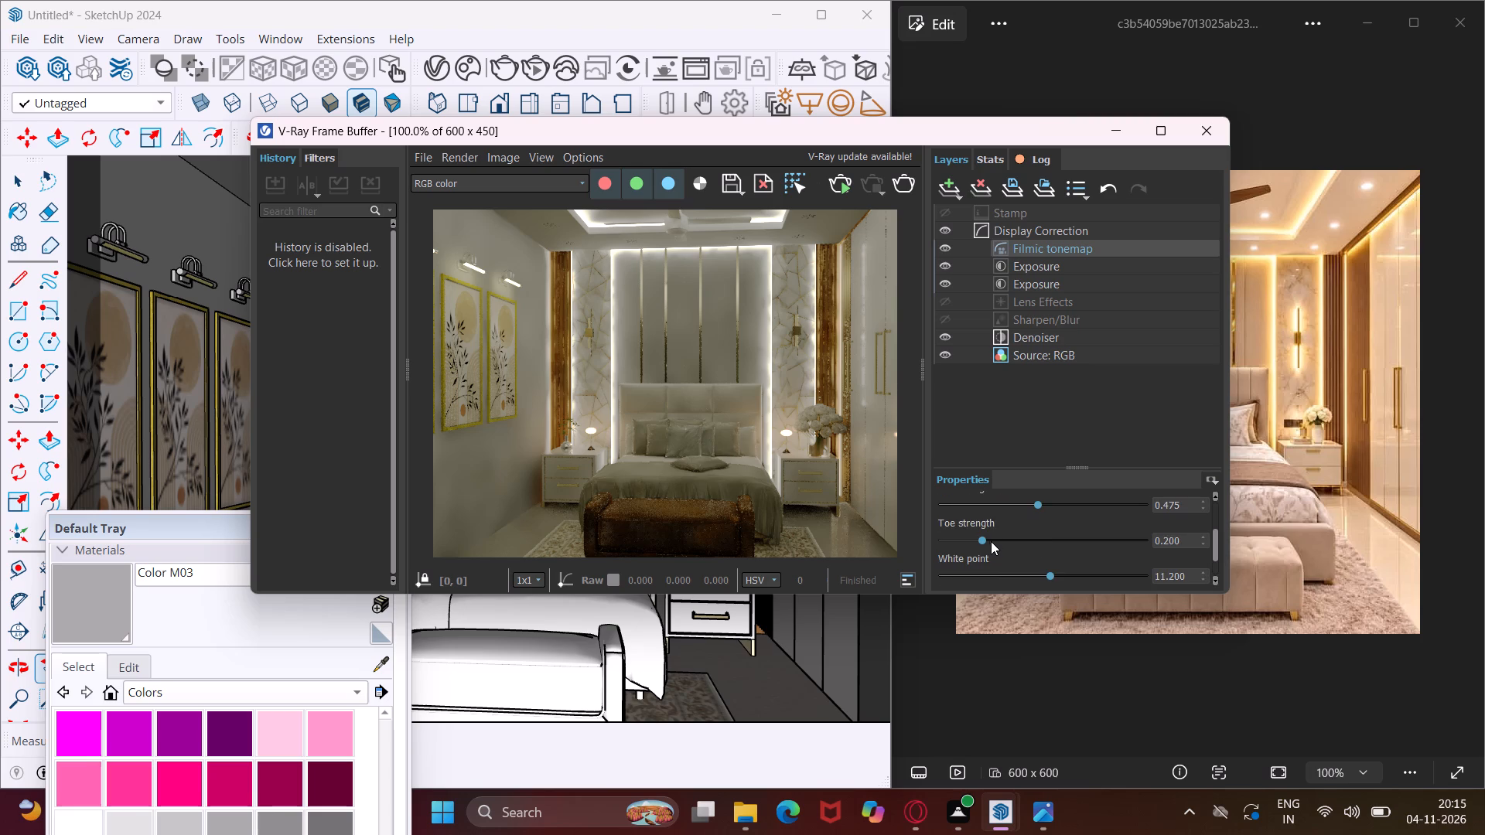
left_click(986, 540)
left_click_drag(1047, 575, 997, 571)
left_click_drag(997, 571, 992, 571)
Save the corrected render as a PNG image named "bedroom 2" in the FUJI folder on the Desktop.
key("ctrl+s")
left_click(734, 180)
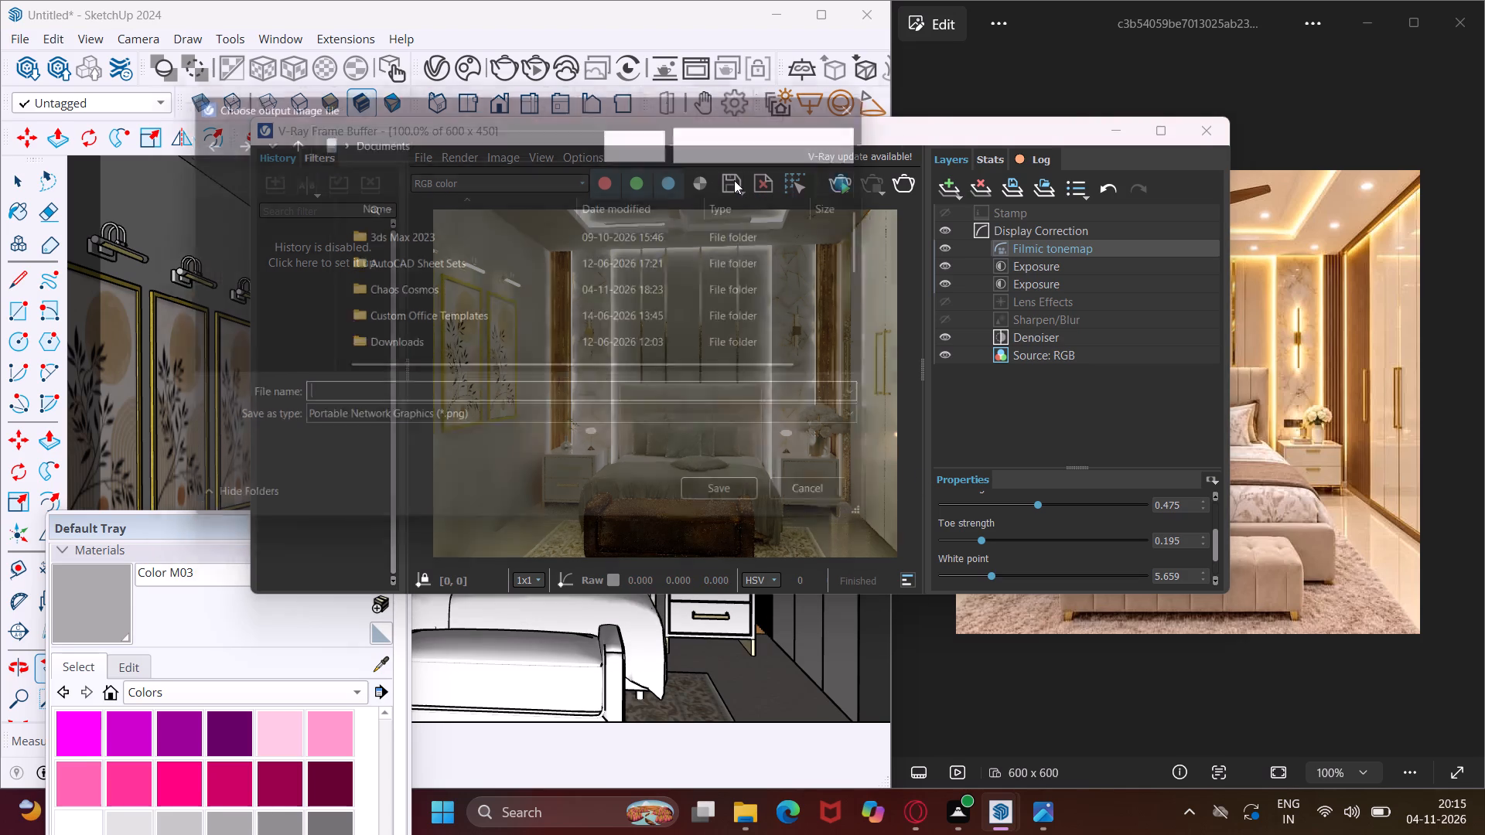
left_click(254, 269)
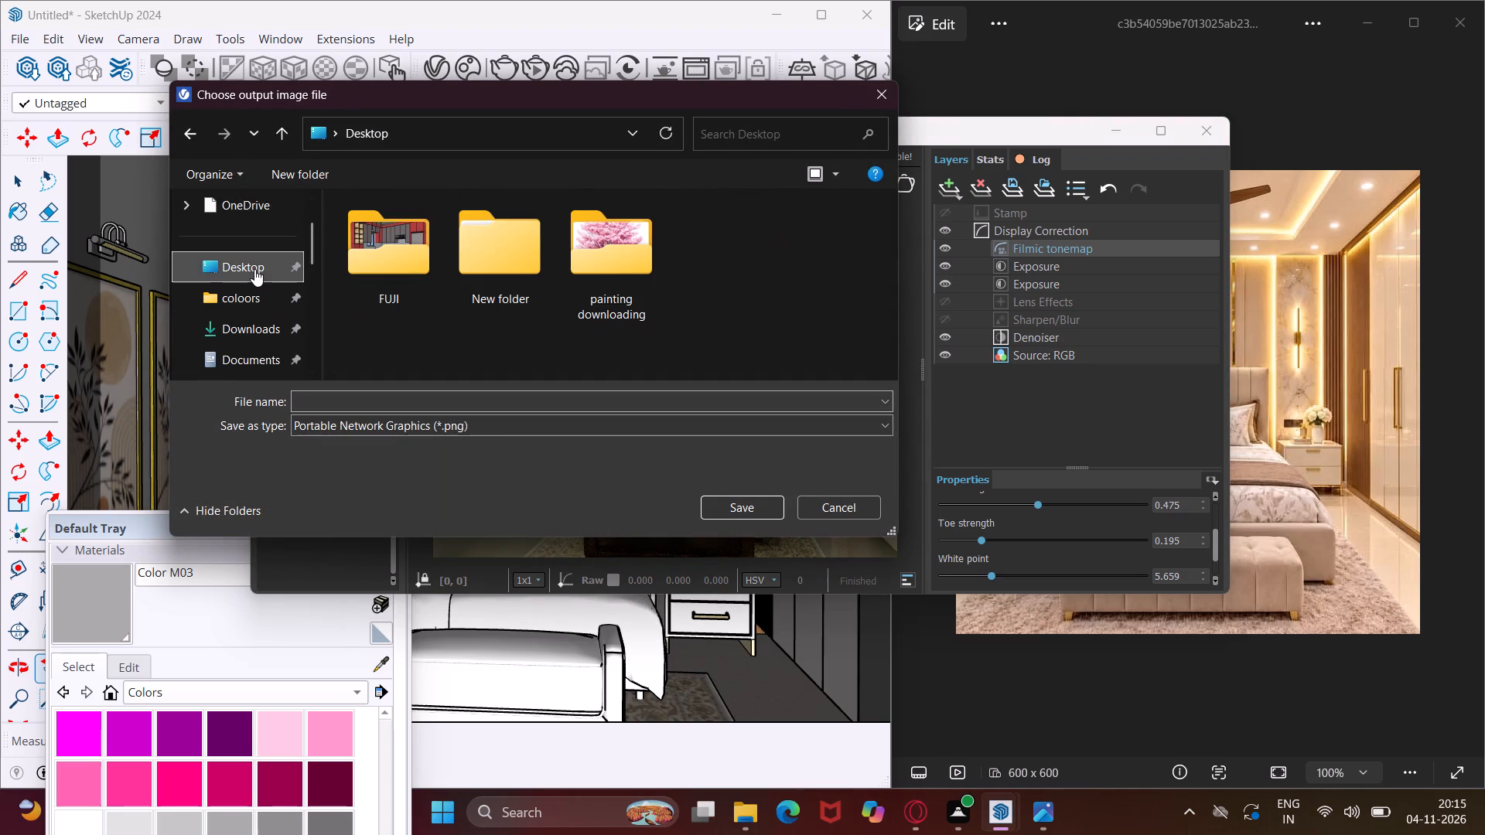
double_click(360, 271)
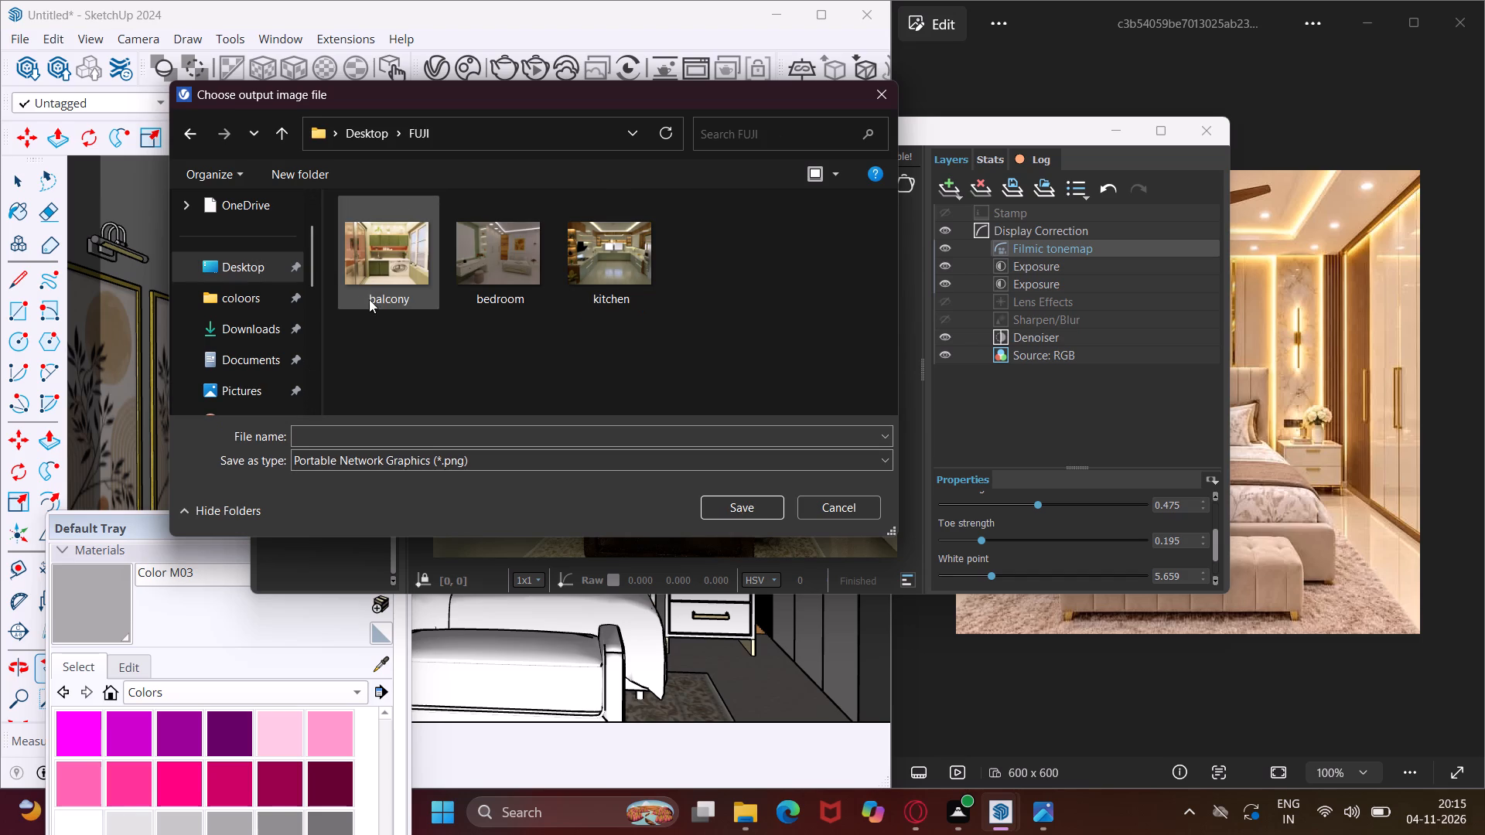
left_click(389, 430)
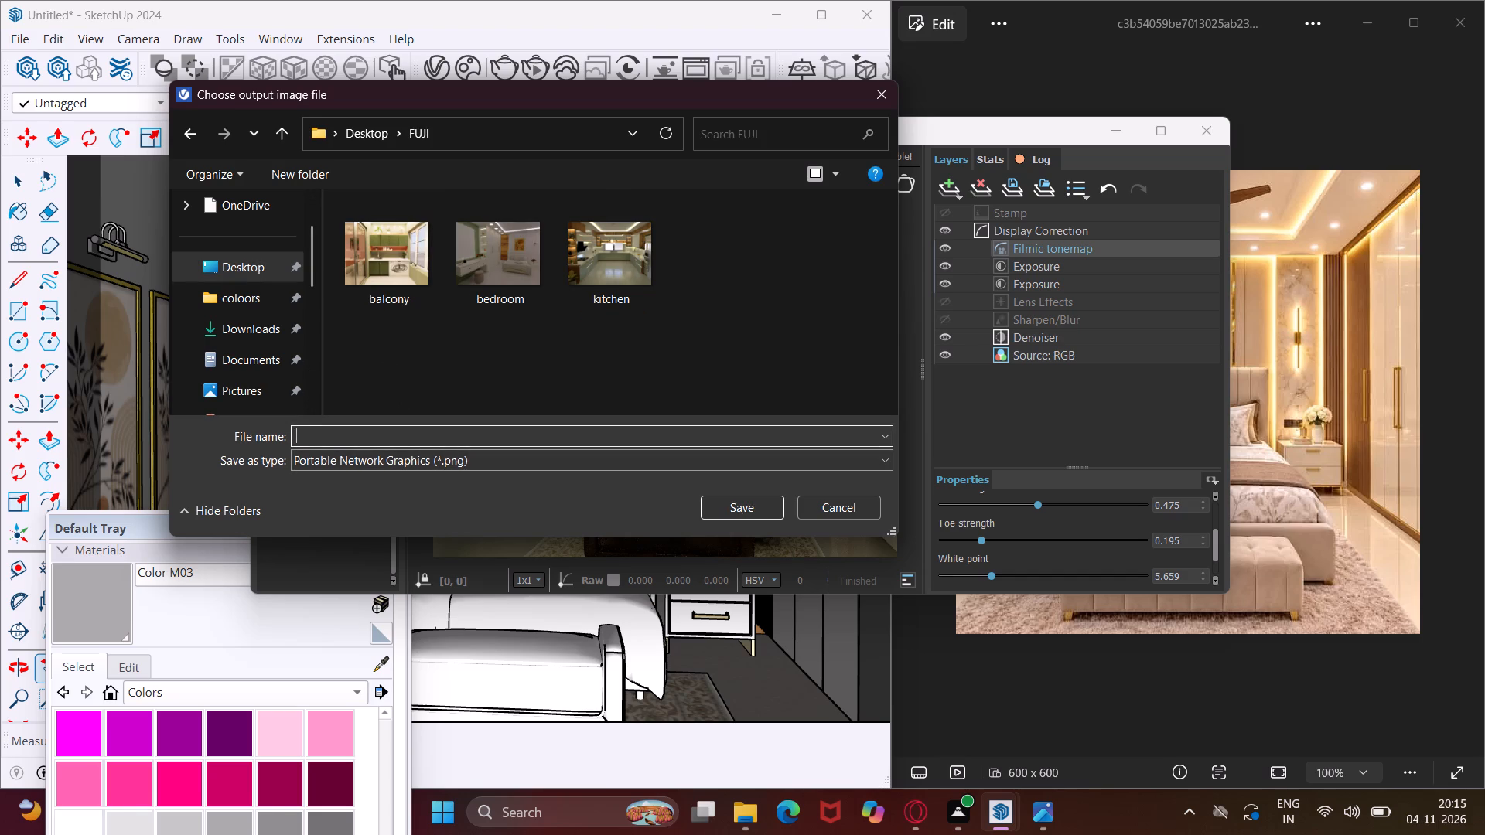
type("bedroom 2")
left_click(732, 502)
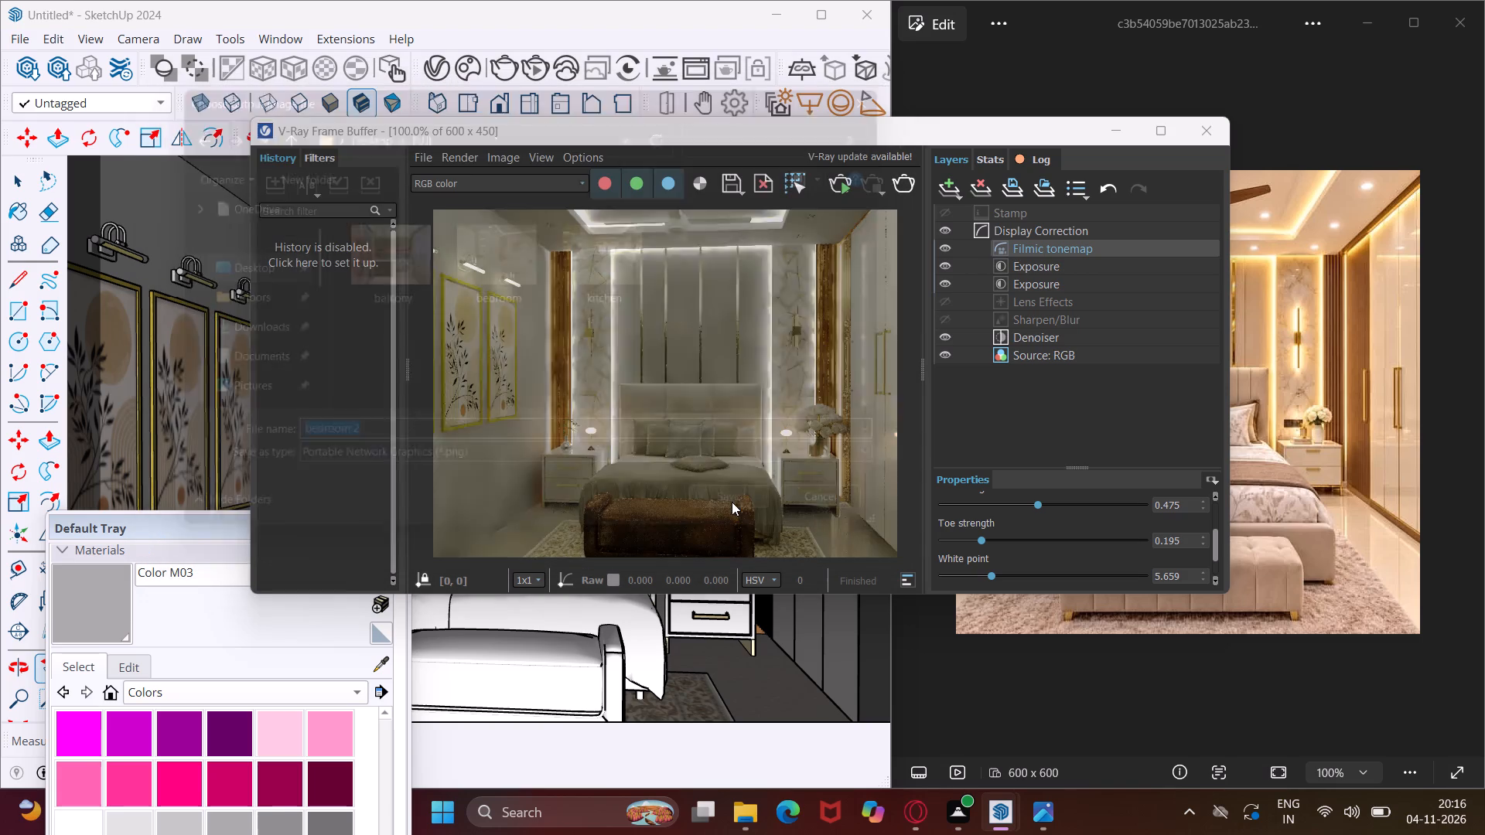
Save the bedroom model as a SketchUp file named "0080" in the FUJI folder on the Desktop, and minimize SketchUp.
left_click(1112, 127)
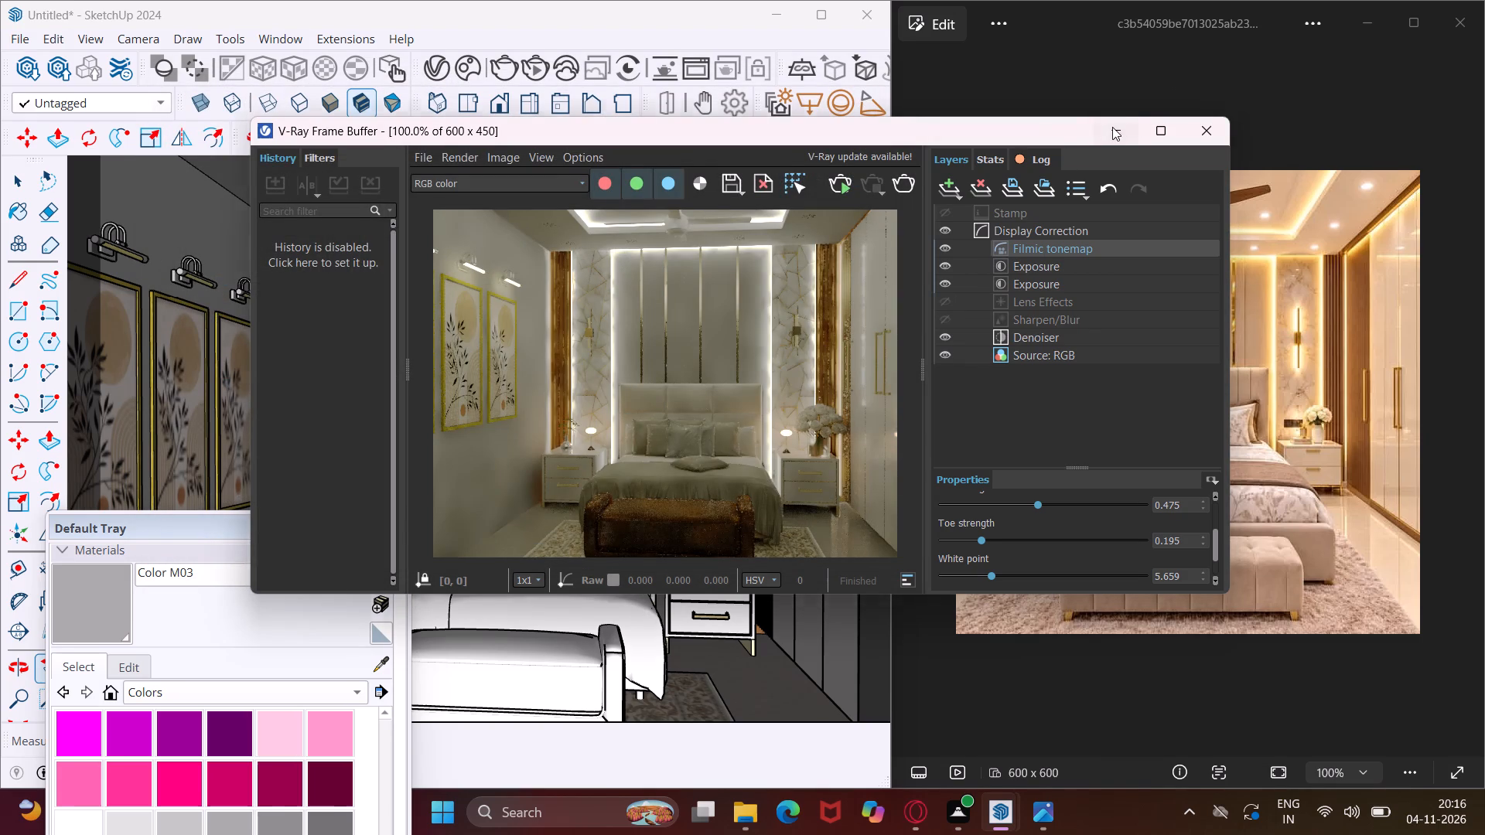
key("ctrl+s")
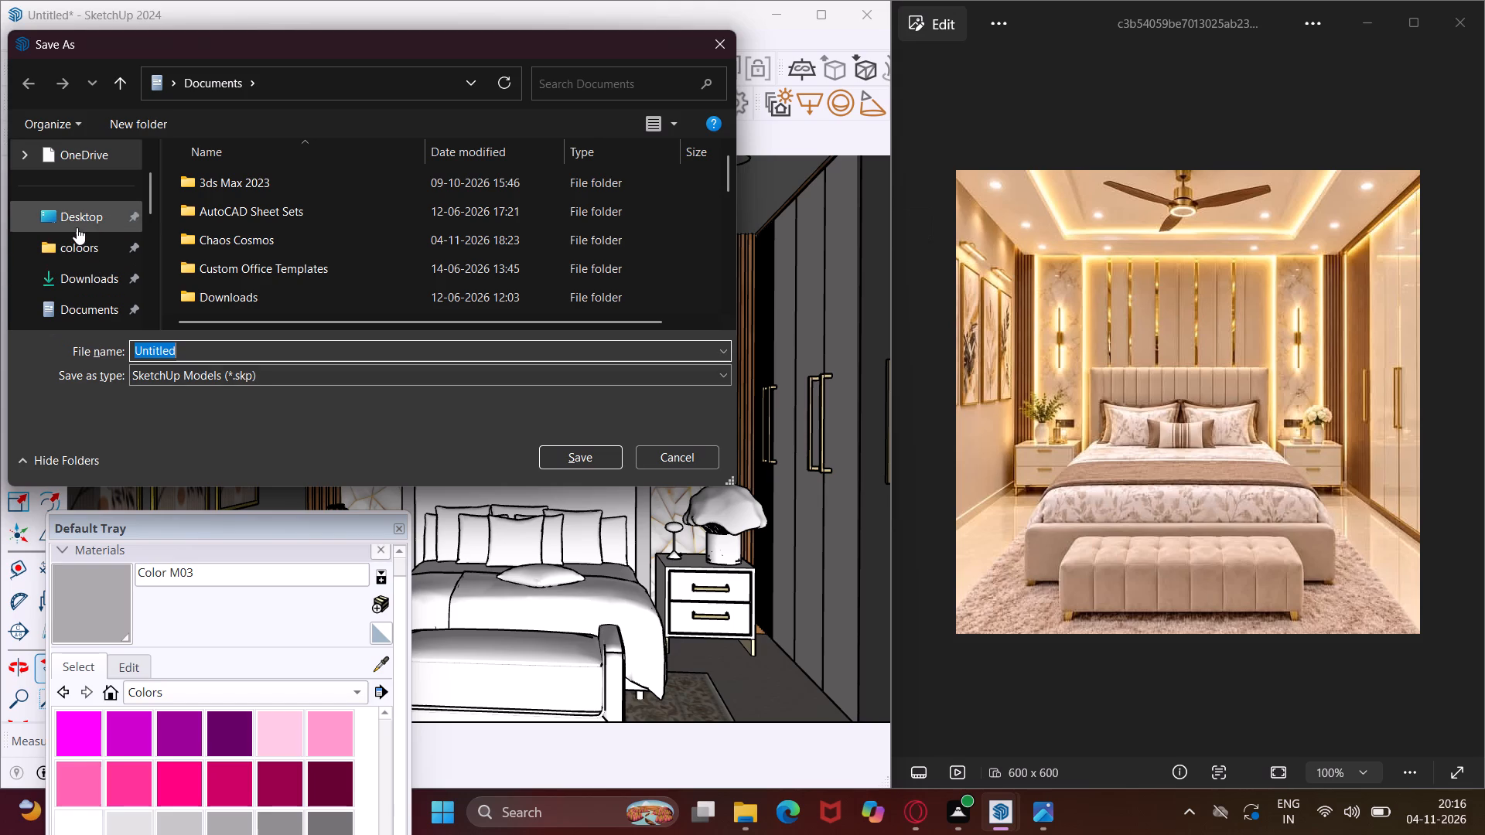
left_click(77, 227)
left_click(208, 193)
left_click(208, 193)
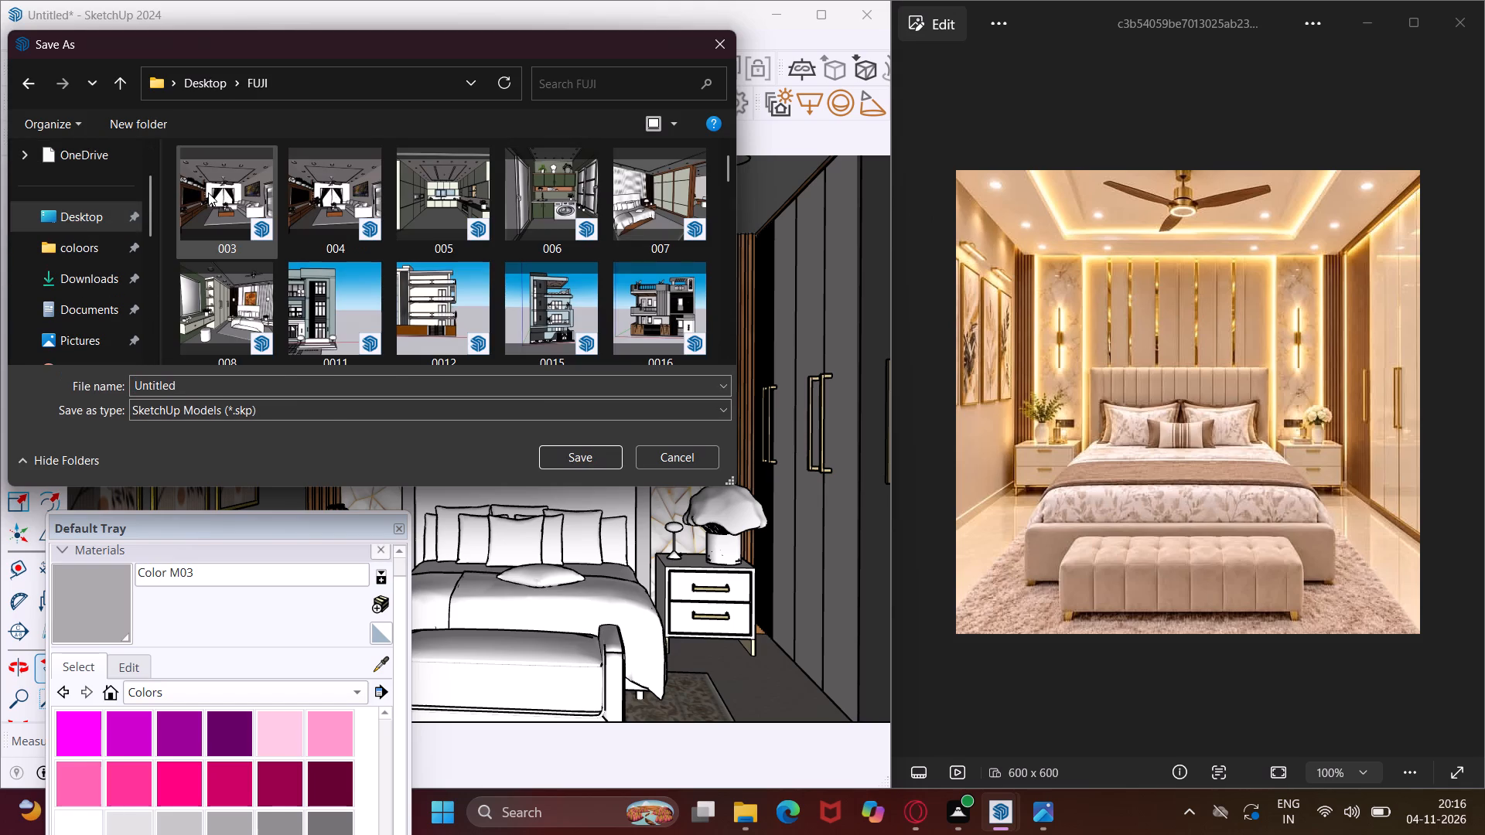
left_click(233, 377)
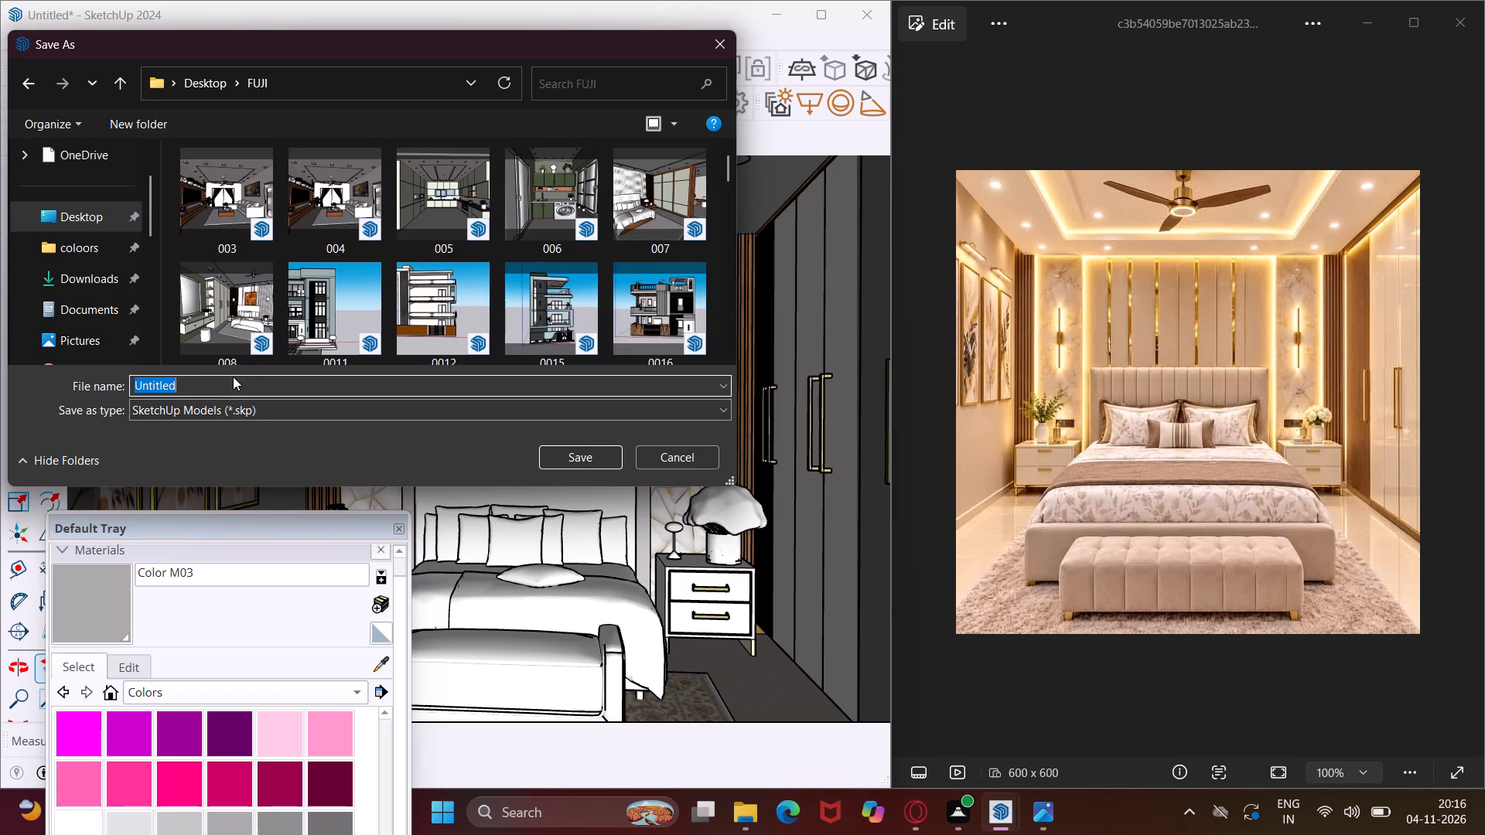
key("BackSpace")
type("007")
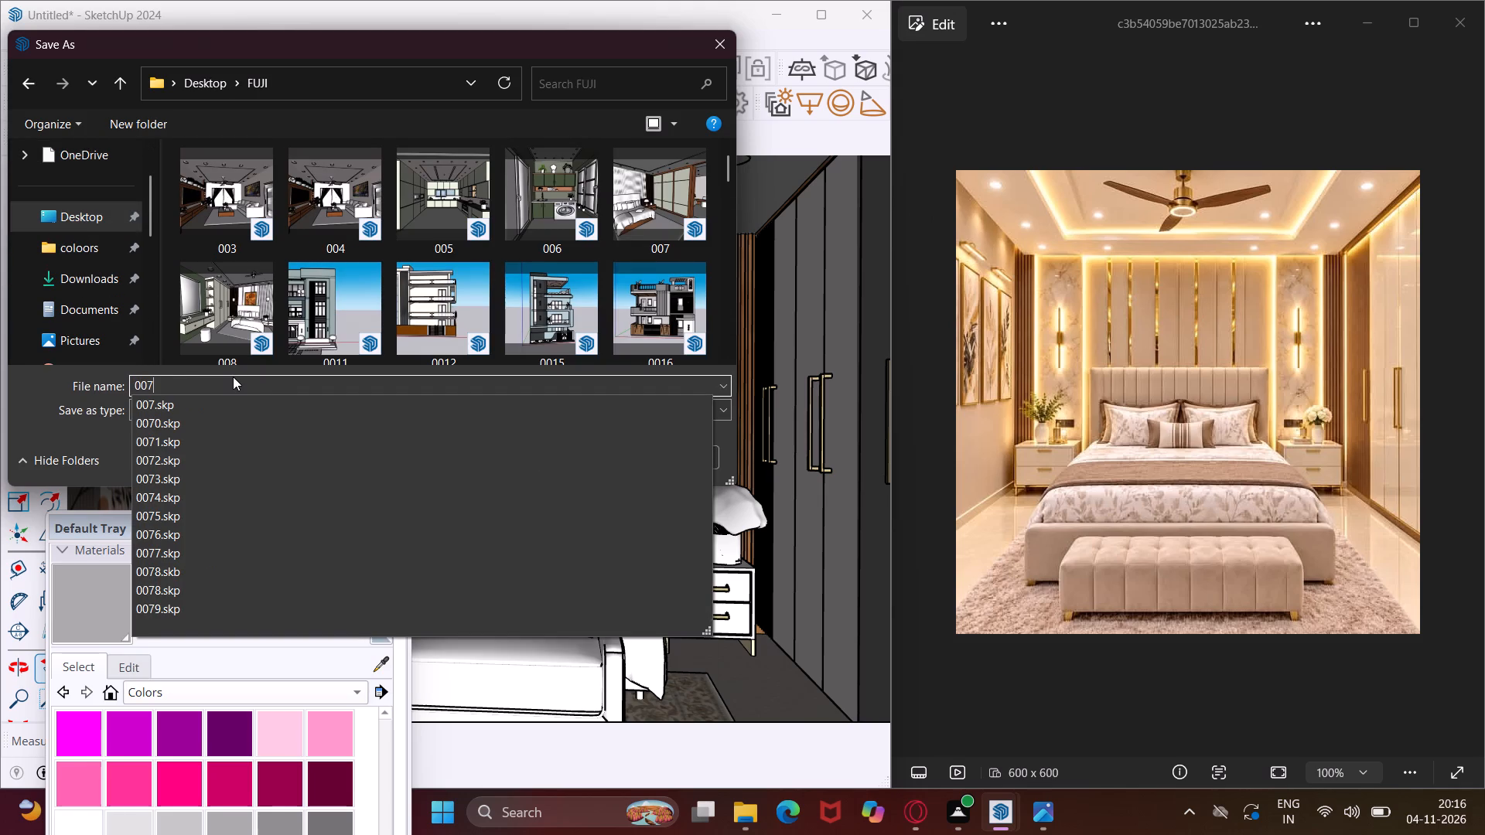
key("BackSpace")
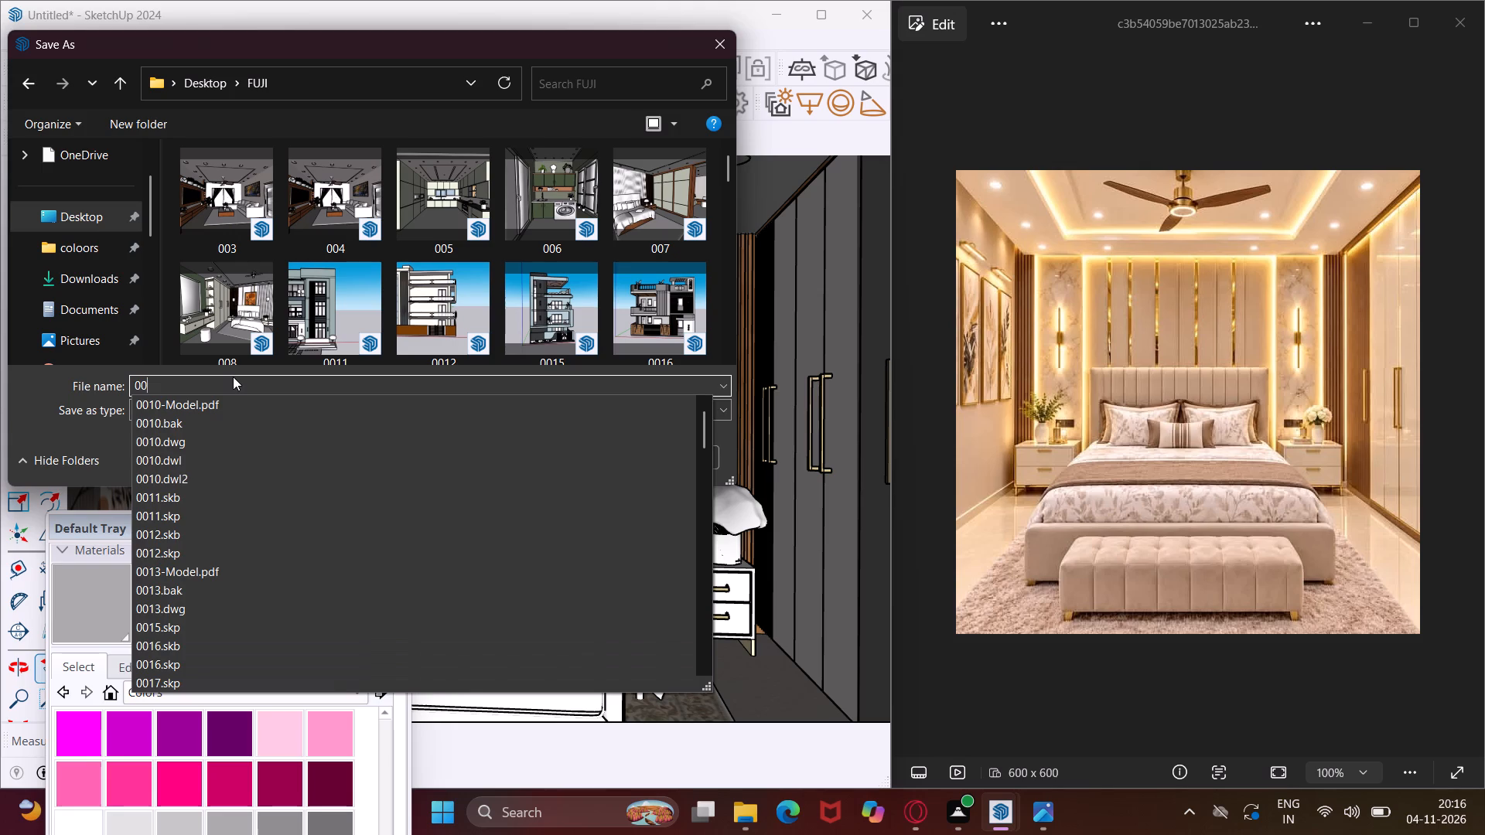
type("80")
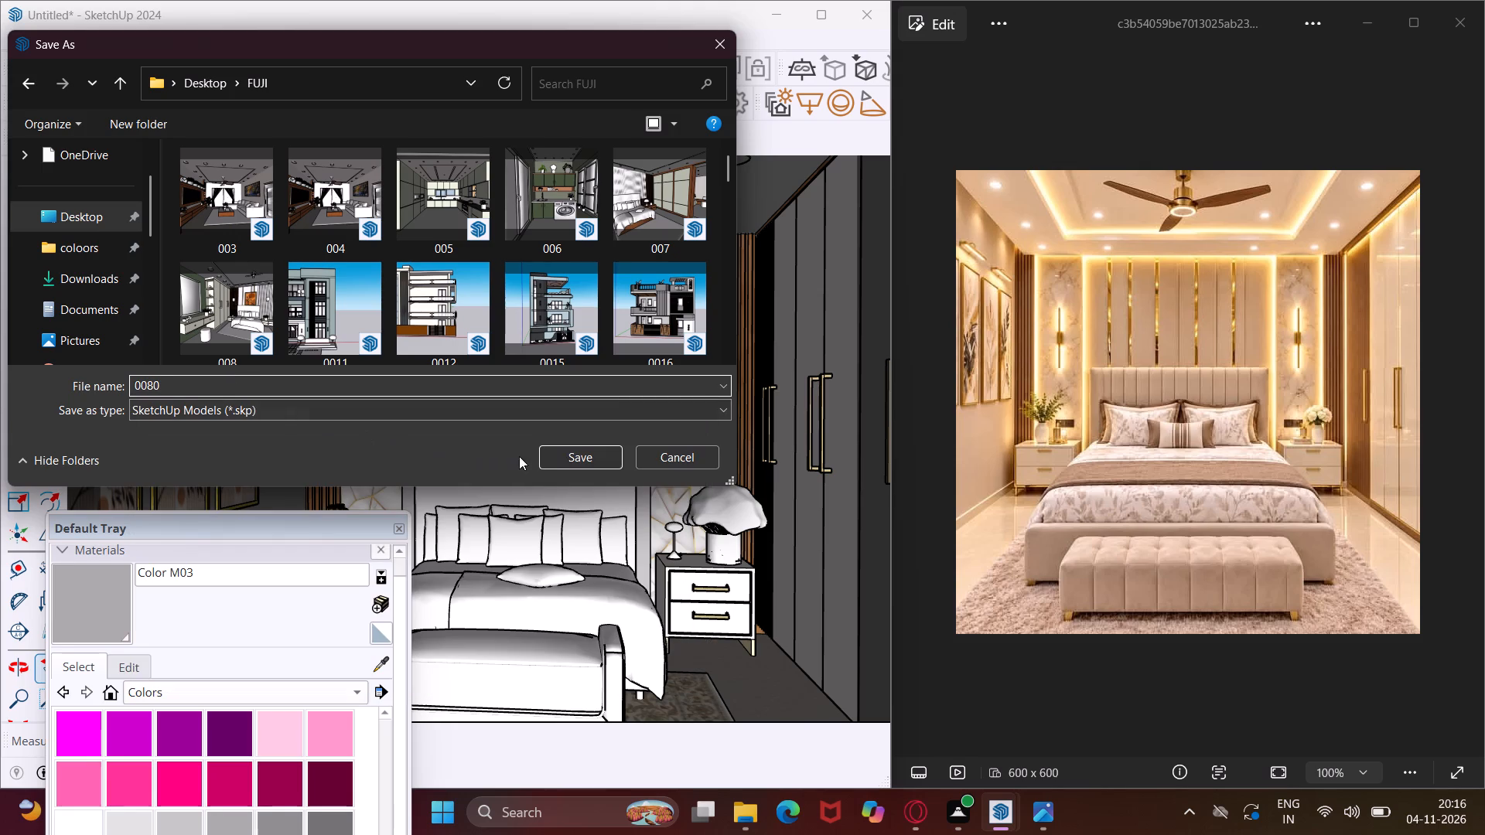
left_click(565, 453)
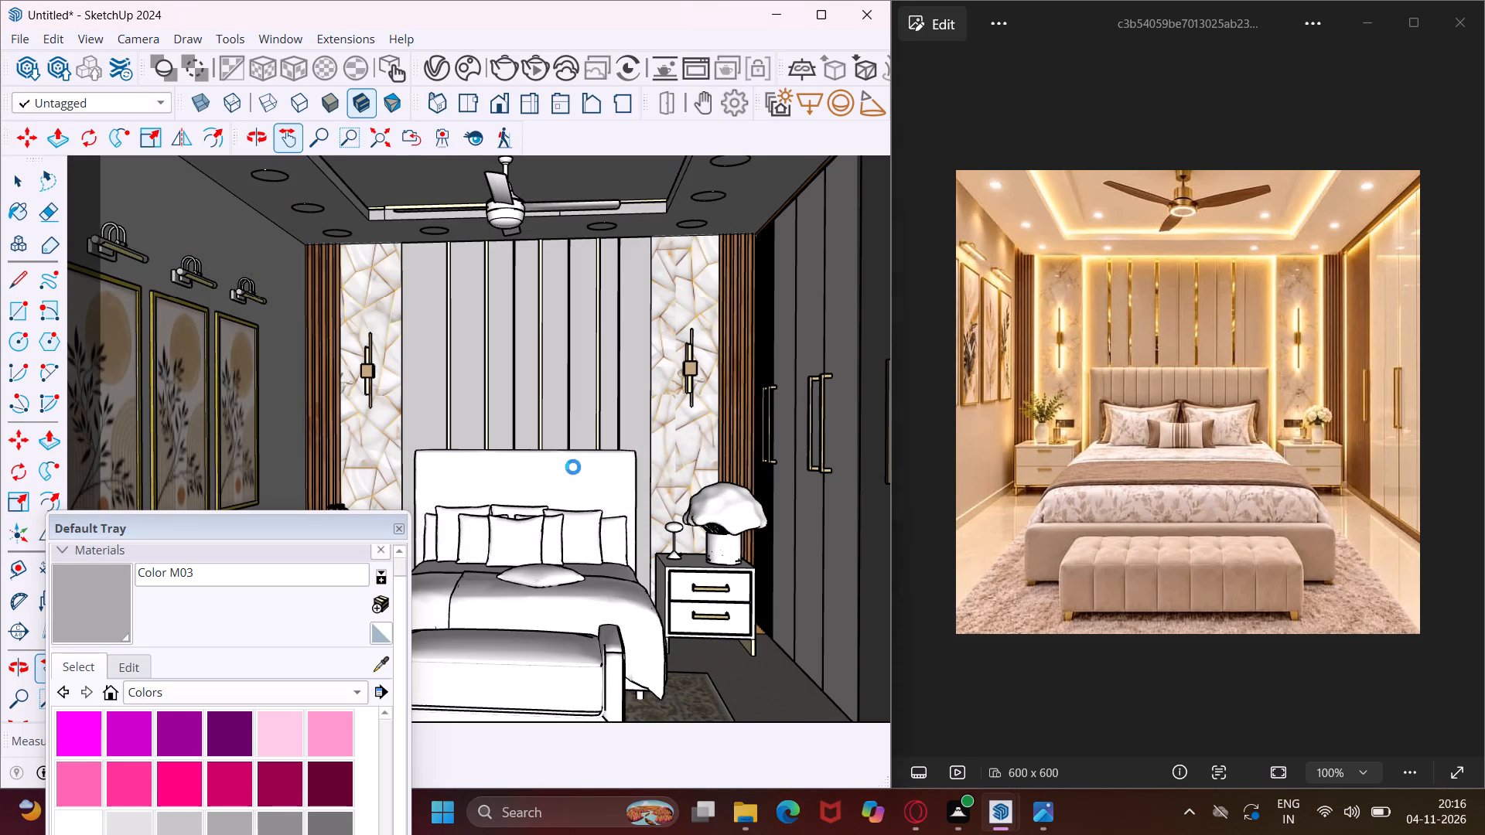
left_click(781, 12)
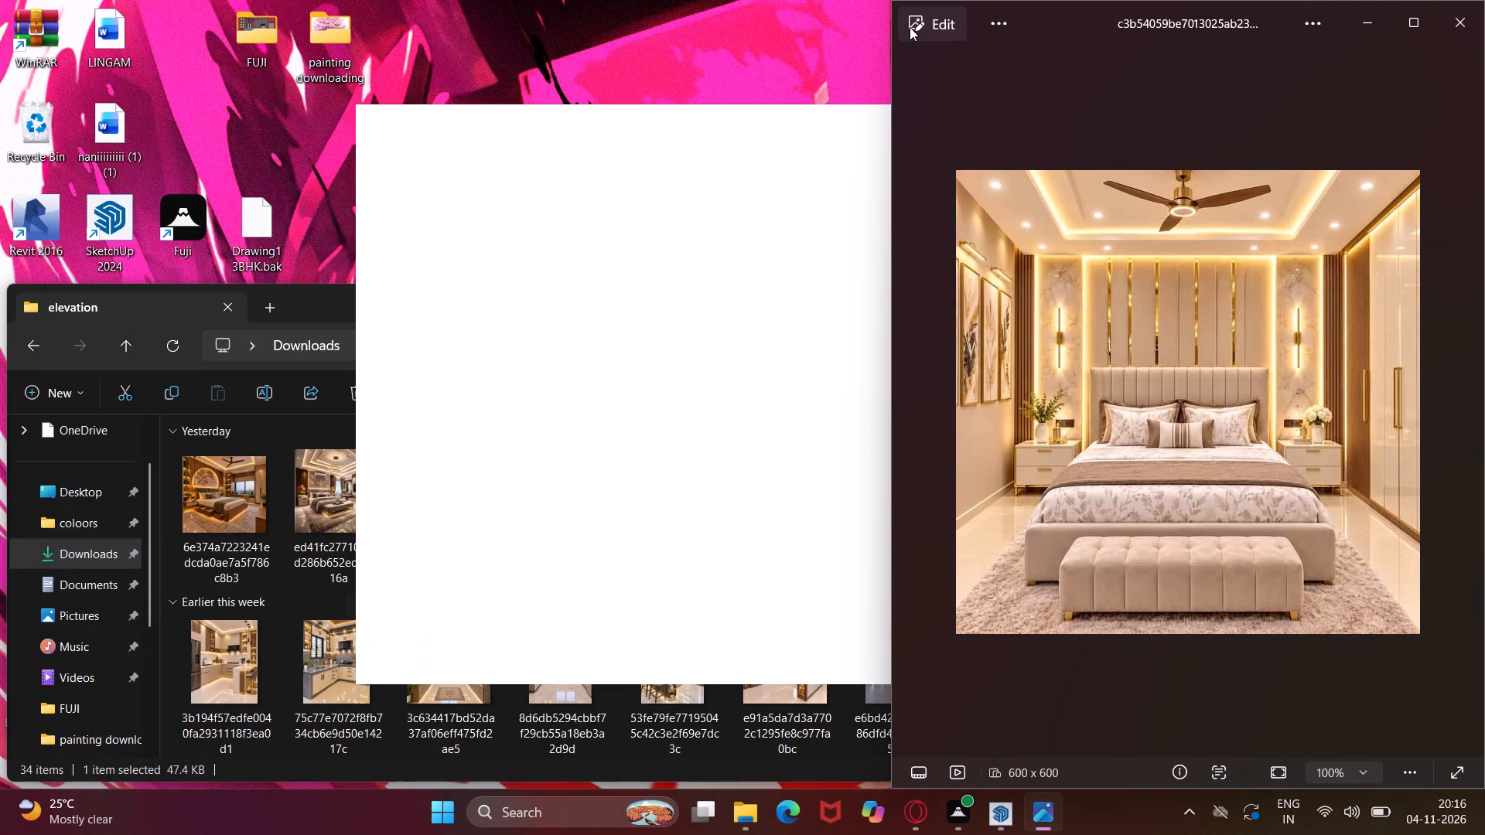